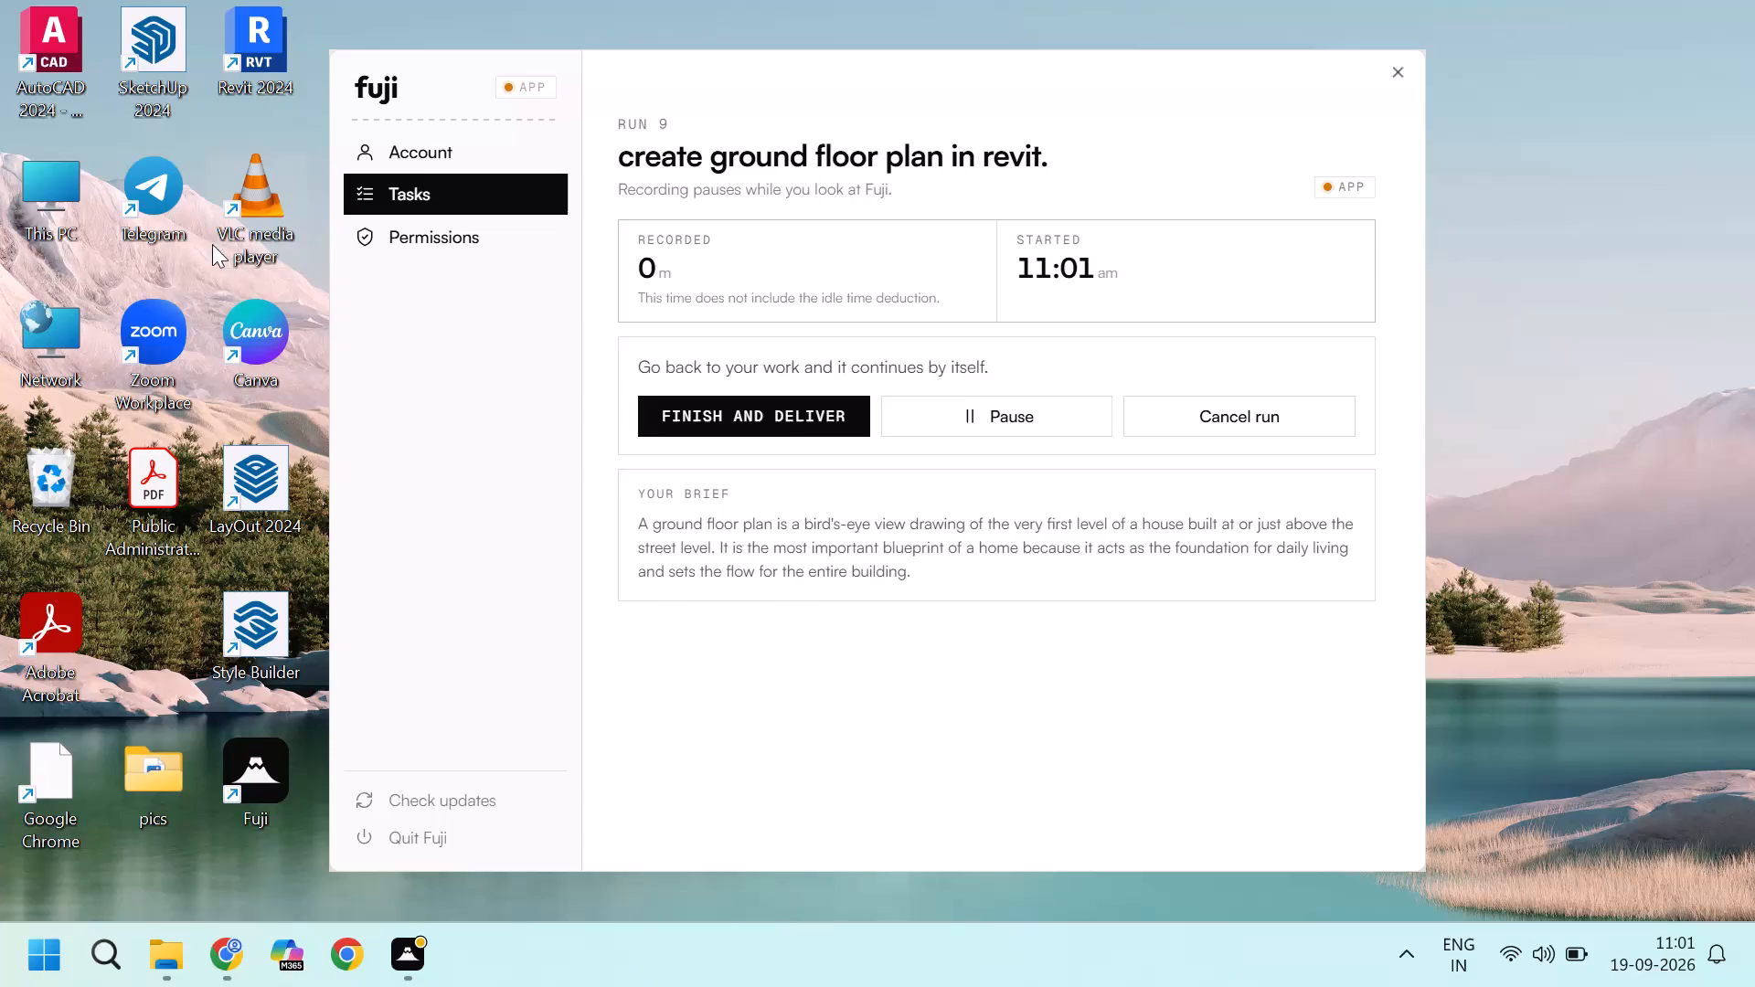
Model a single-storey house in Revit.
Launch Revit 2024 from the desktop and bring its window to the front.
double_click(276, 53)
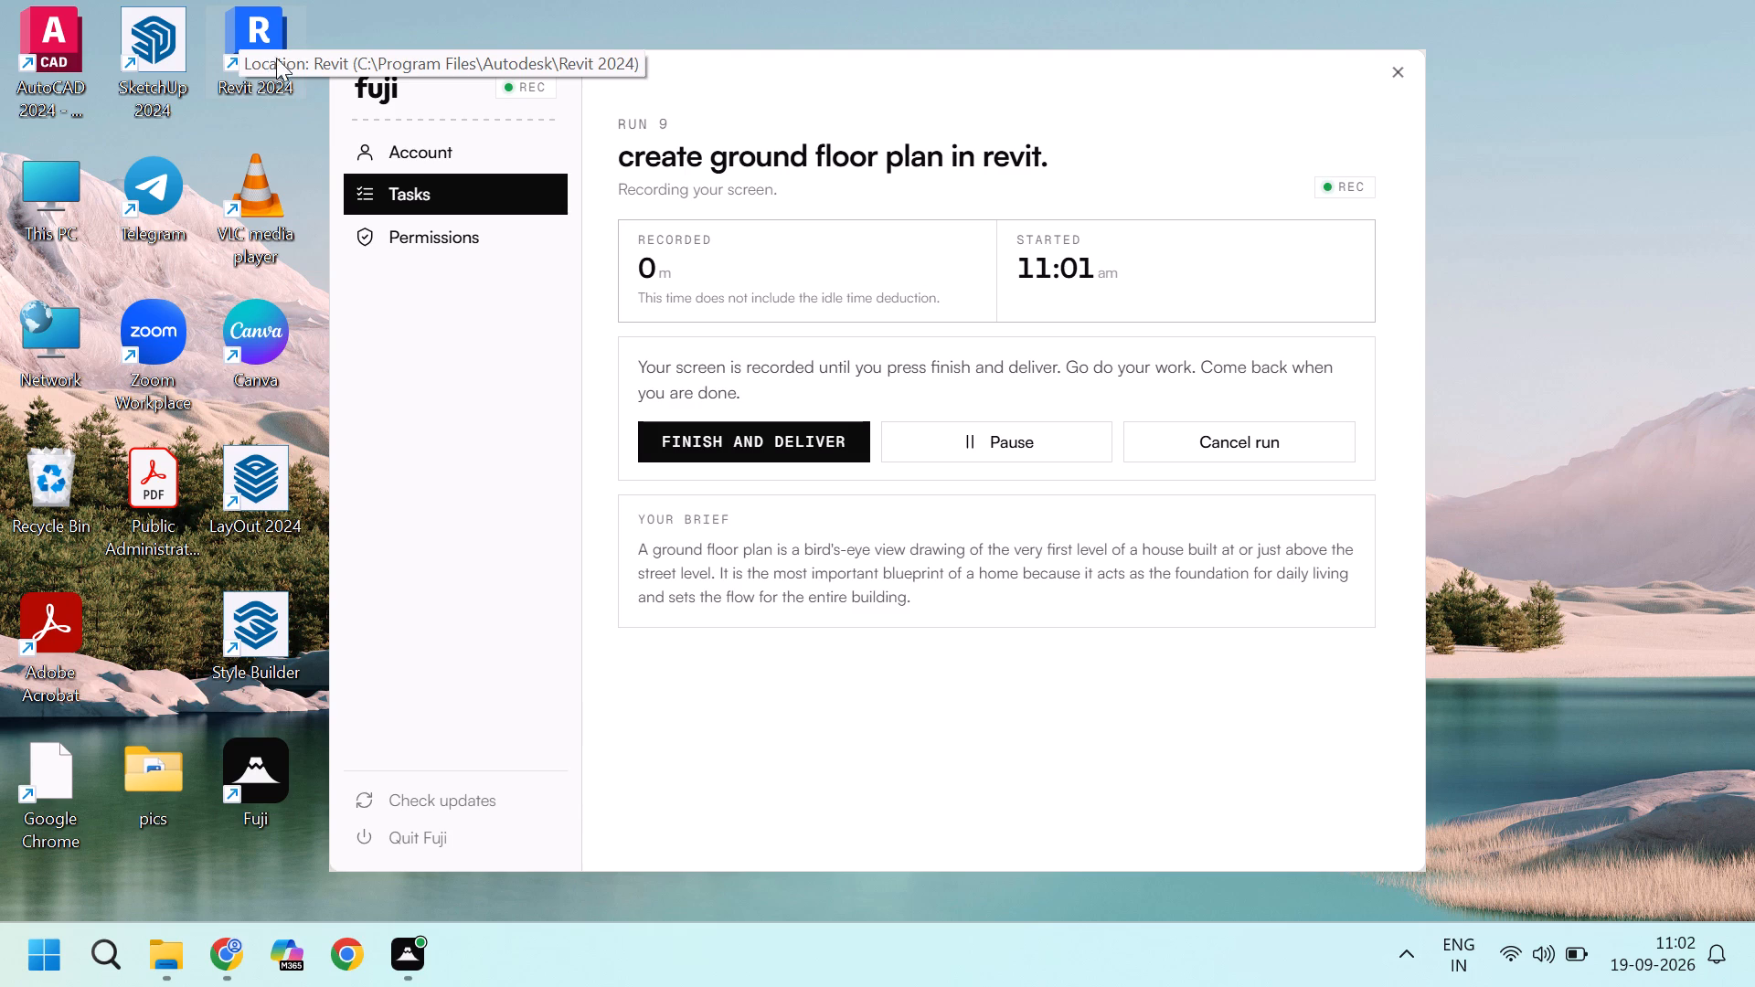
left_click(532, 834)
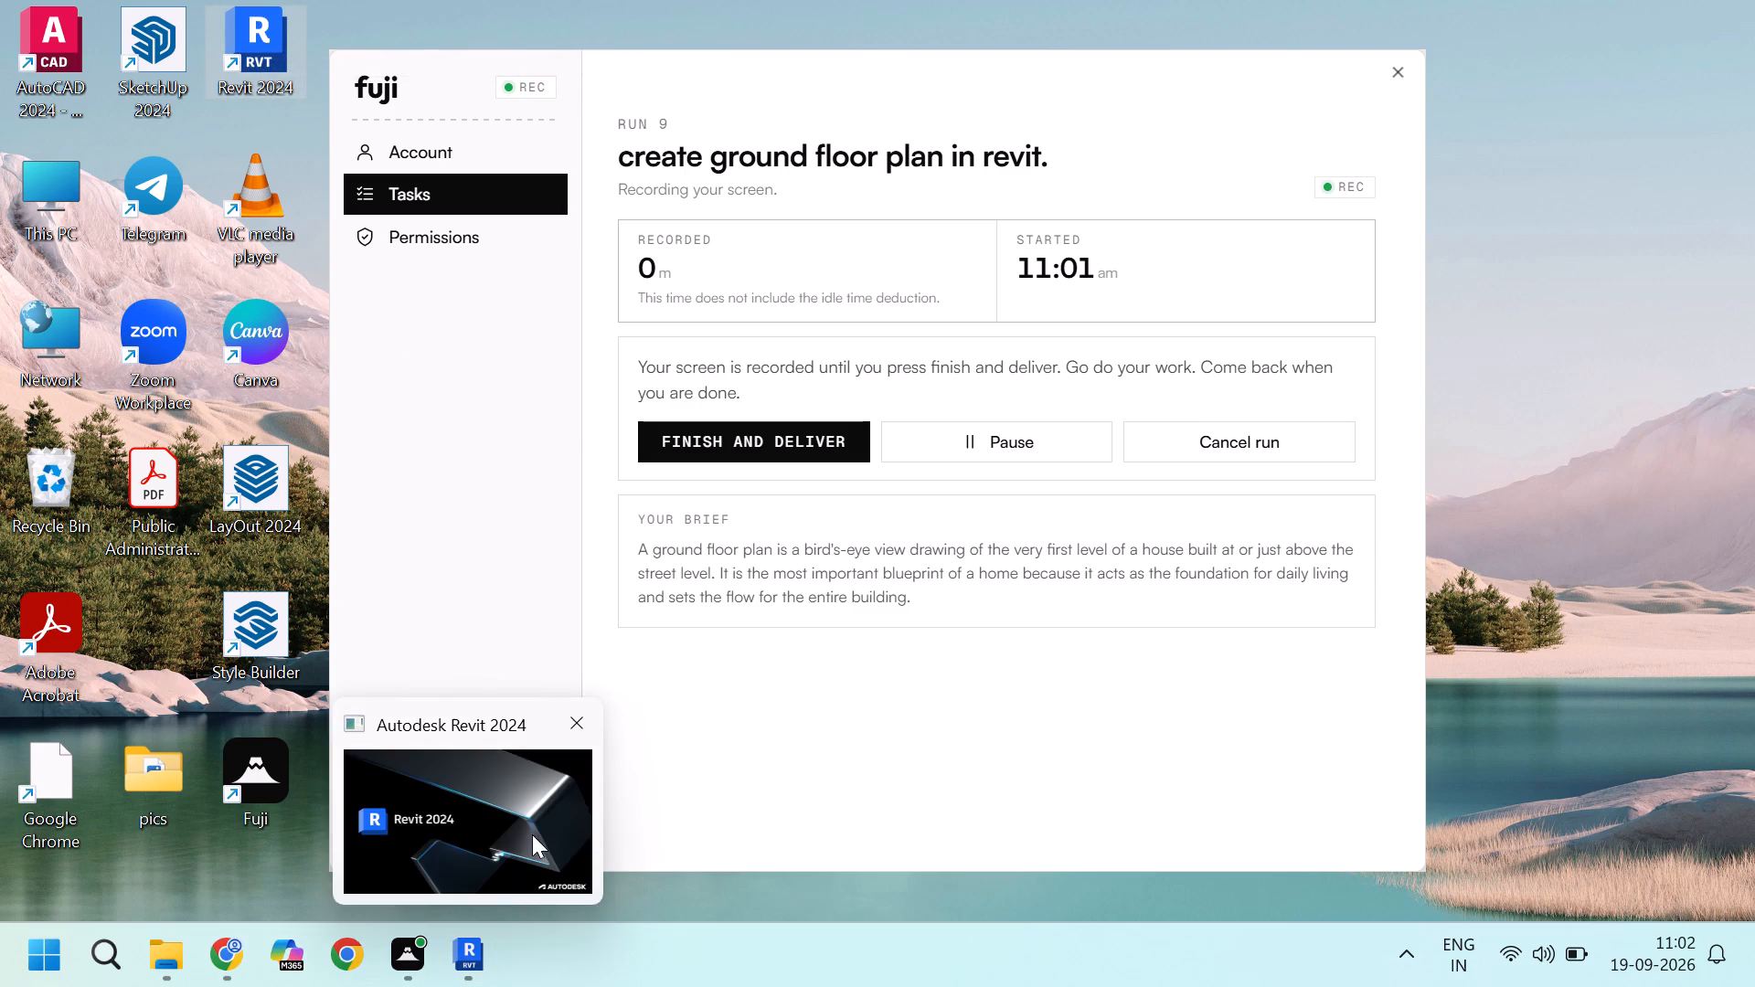
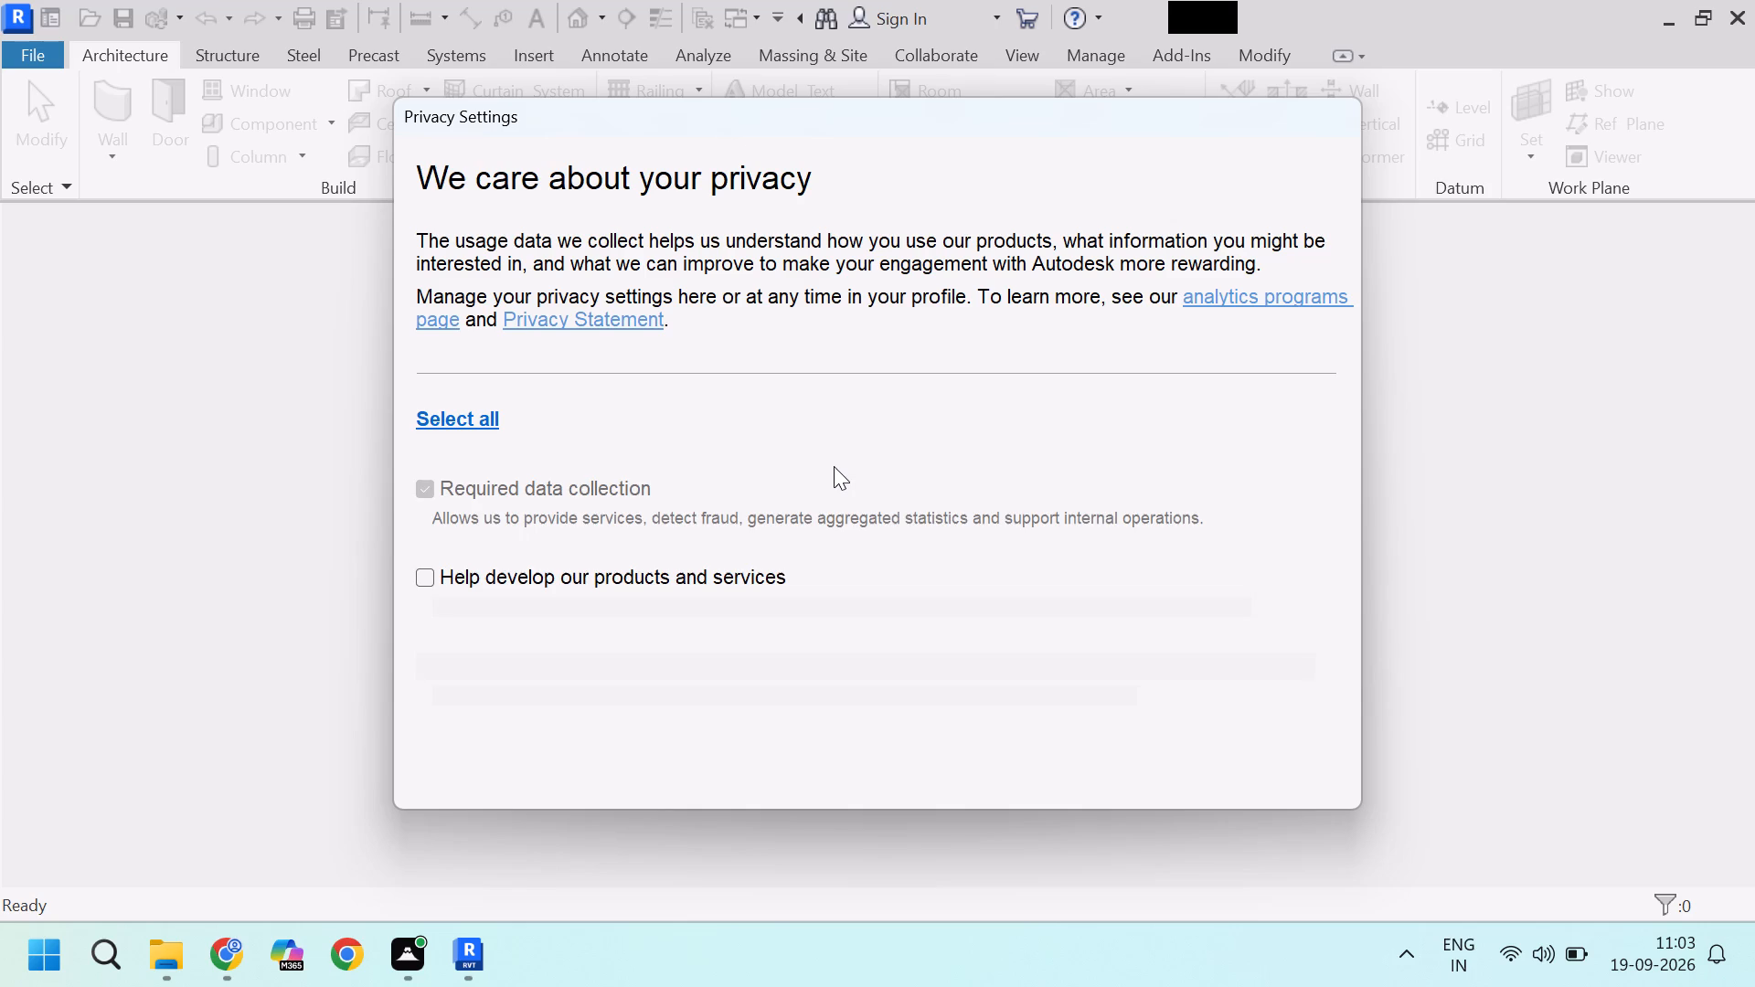
Dismiss the privacy settings and open the recent project Project4.
left_click(1260, 753)
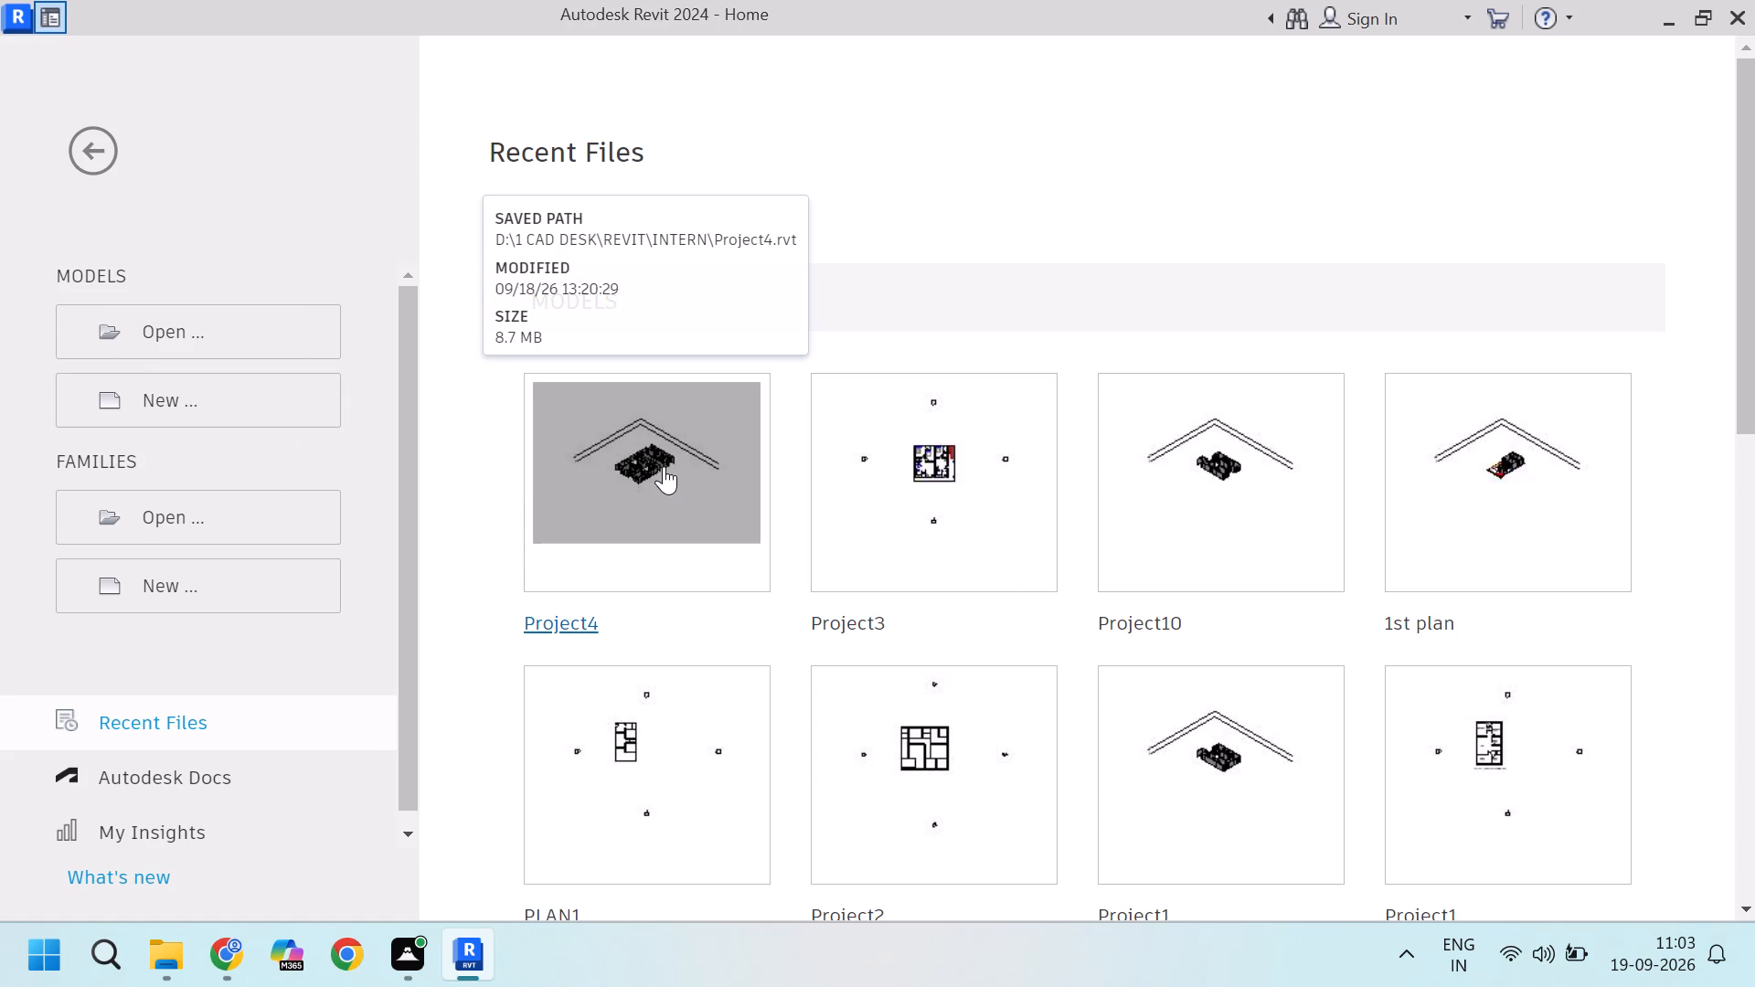
double_click(641, 449)
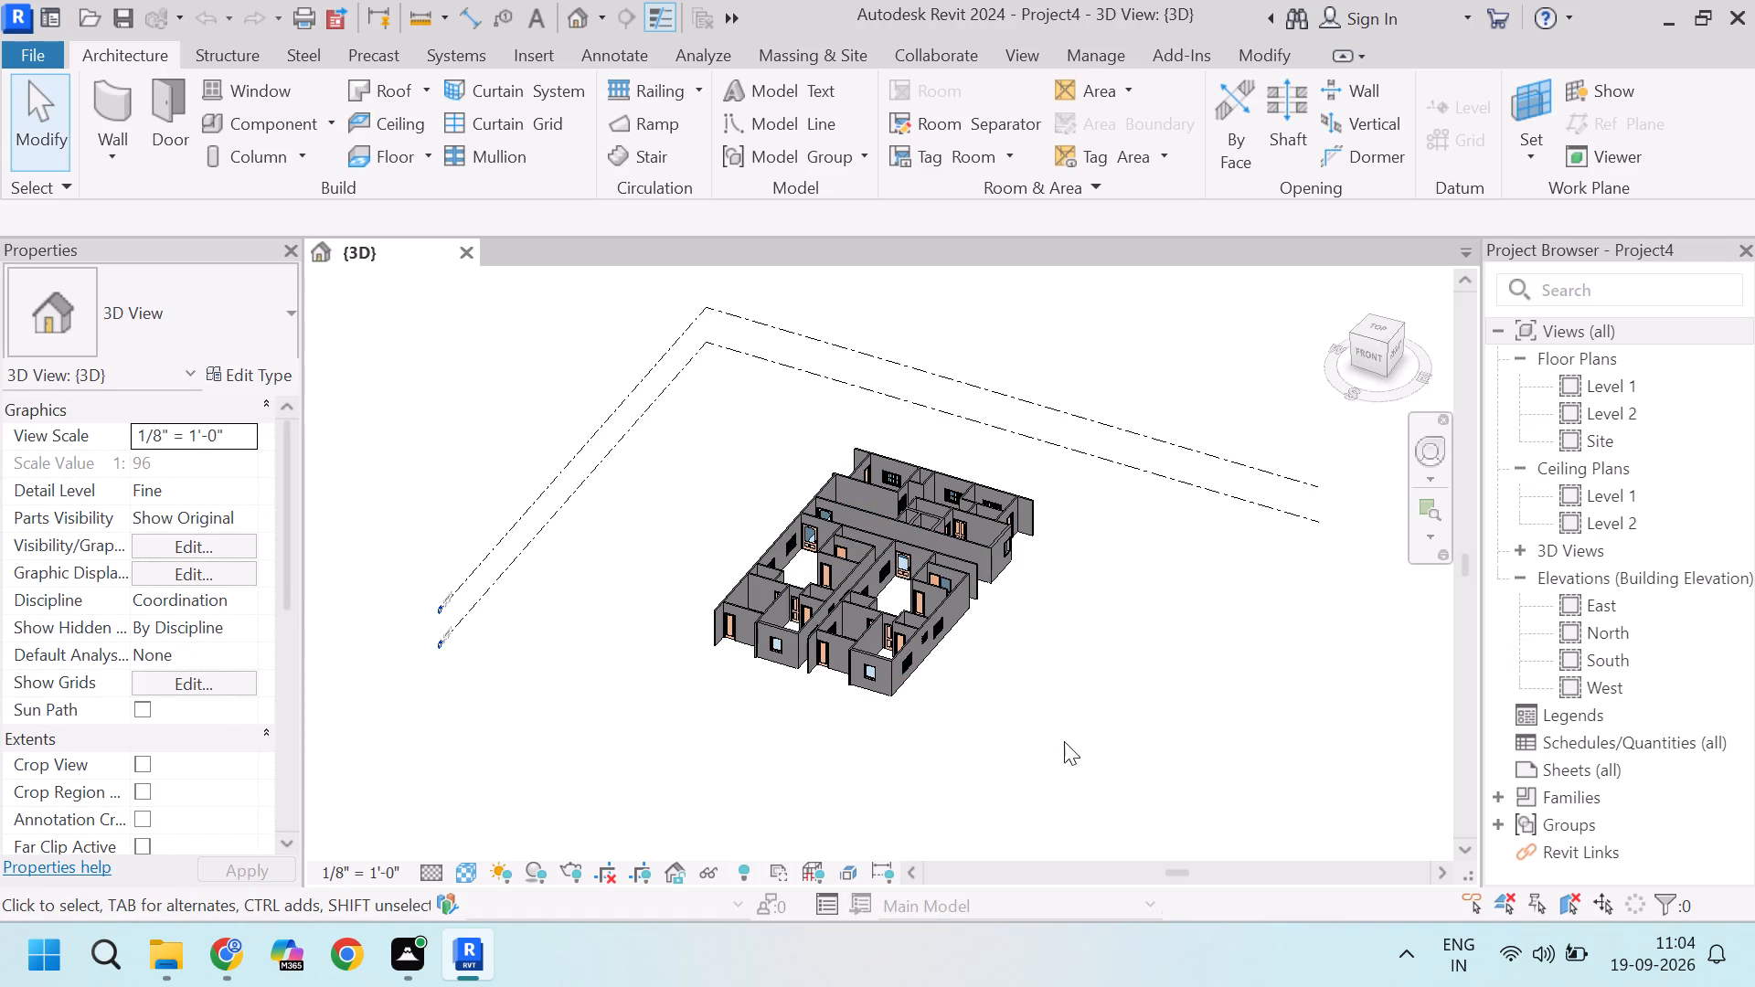
Select the entire house model in the 3D view and delete it, keeping the level lines.
left_click_drag(1060, 765, 685, 429)
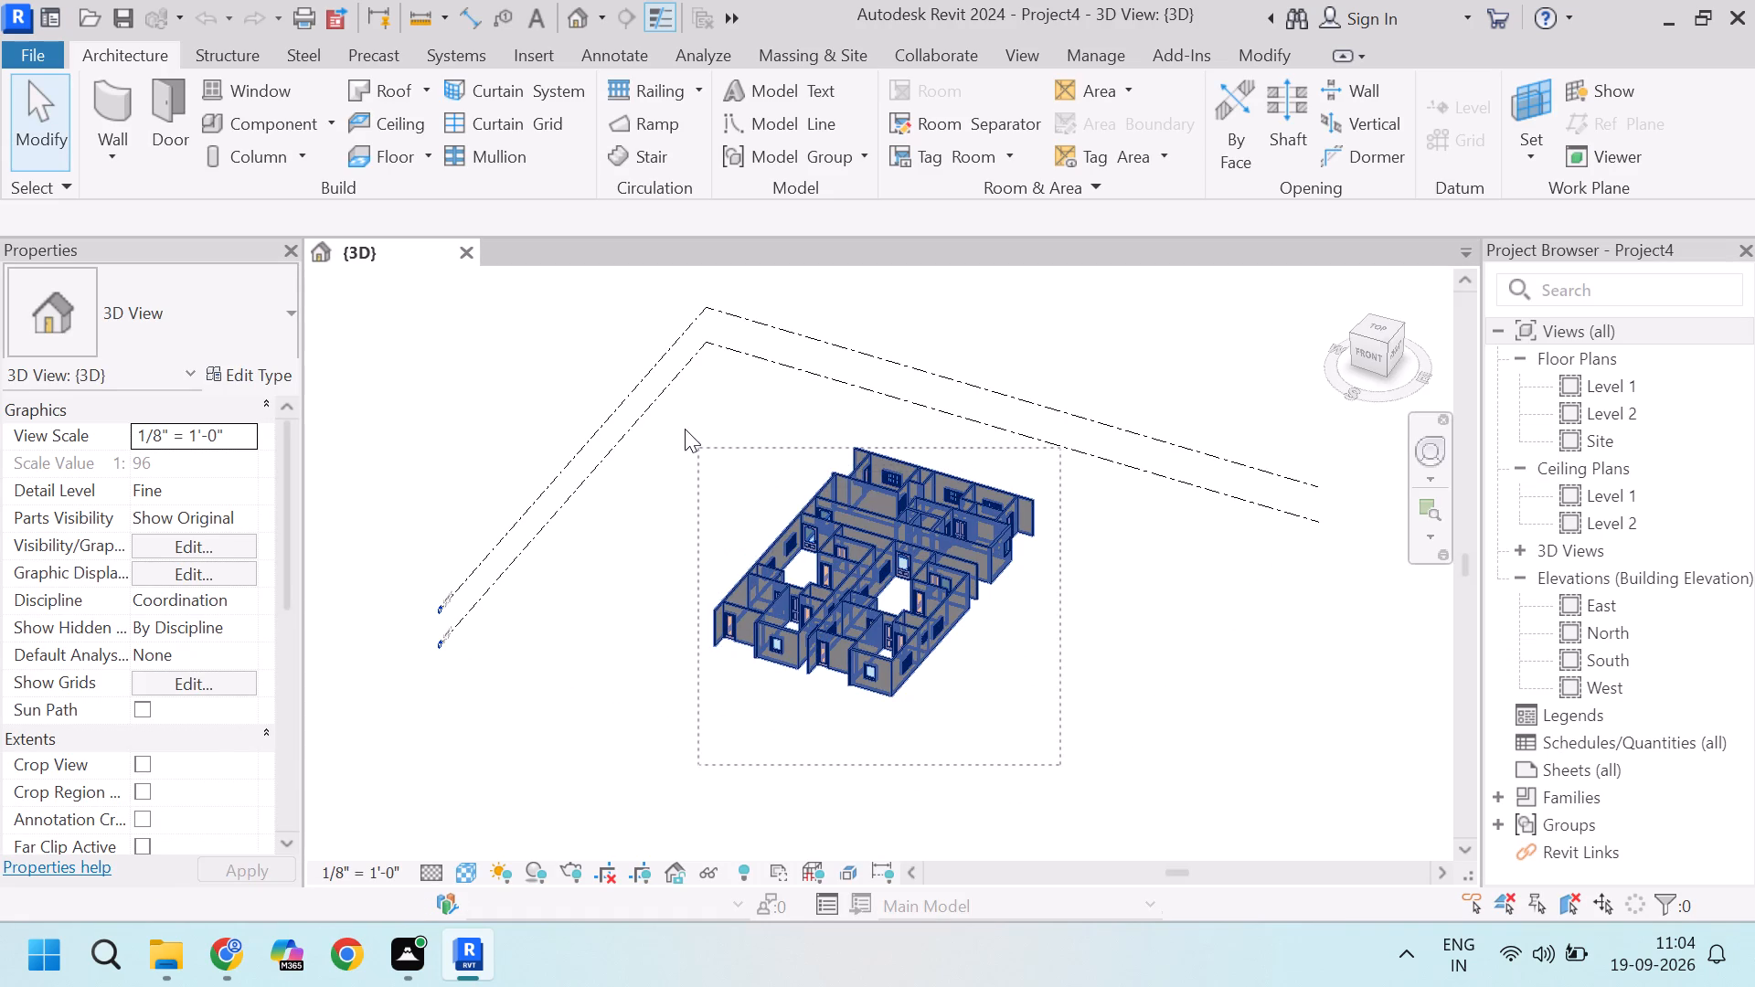
left_click_drag(685, 429, 645, 456)
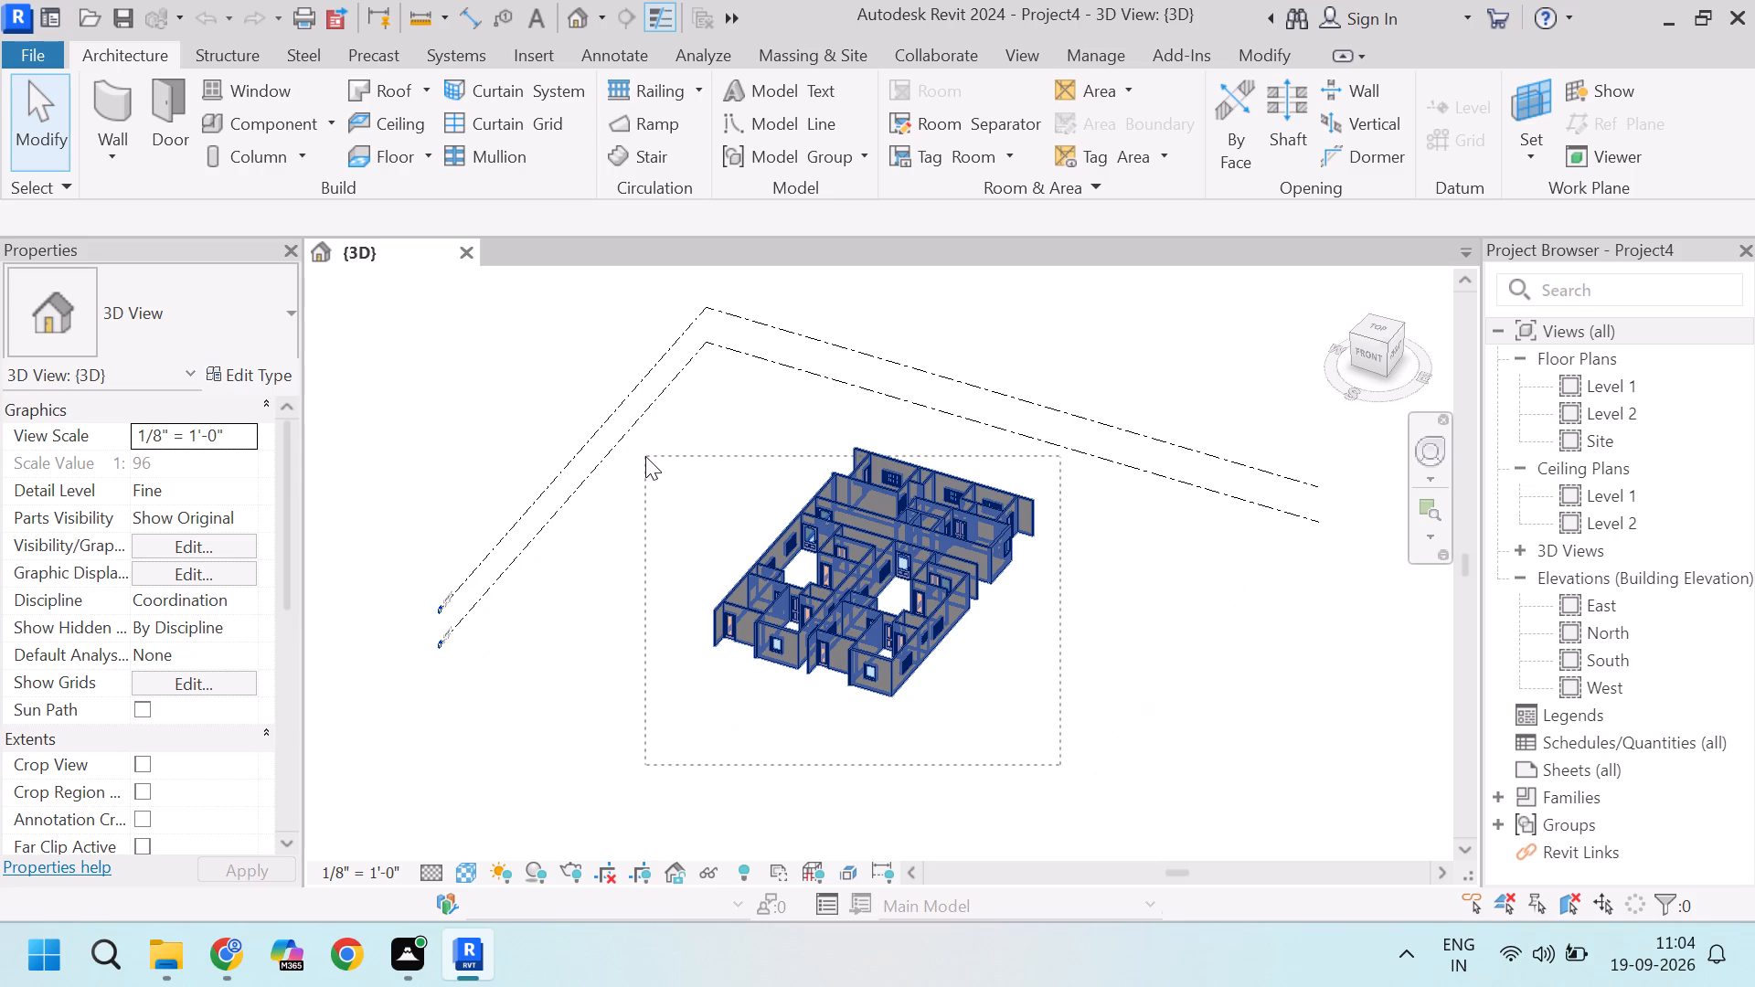
left_click_drag(645, 456, 615, 448)
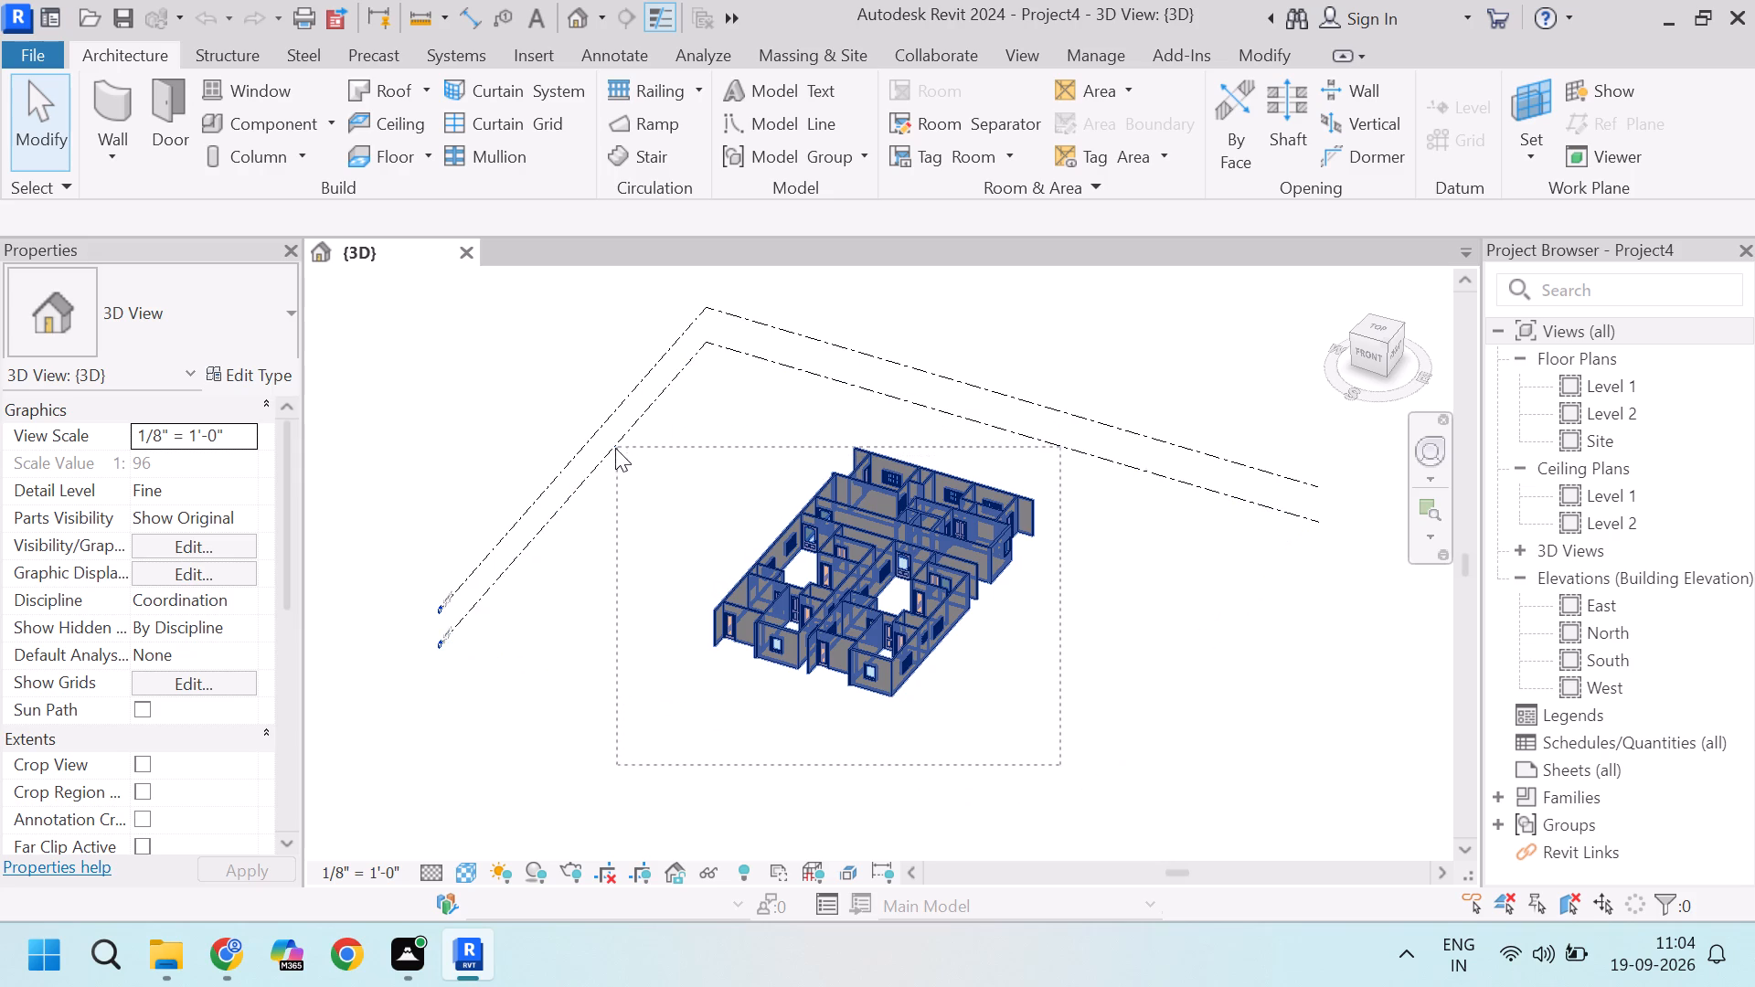
left_click_drag(615, 448, 607, 472)
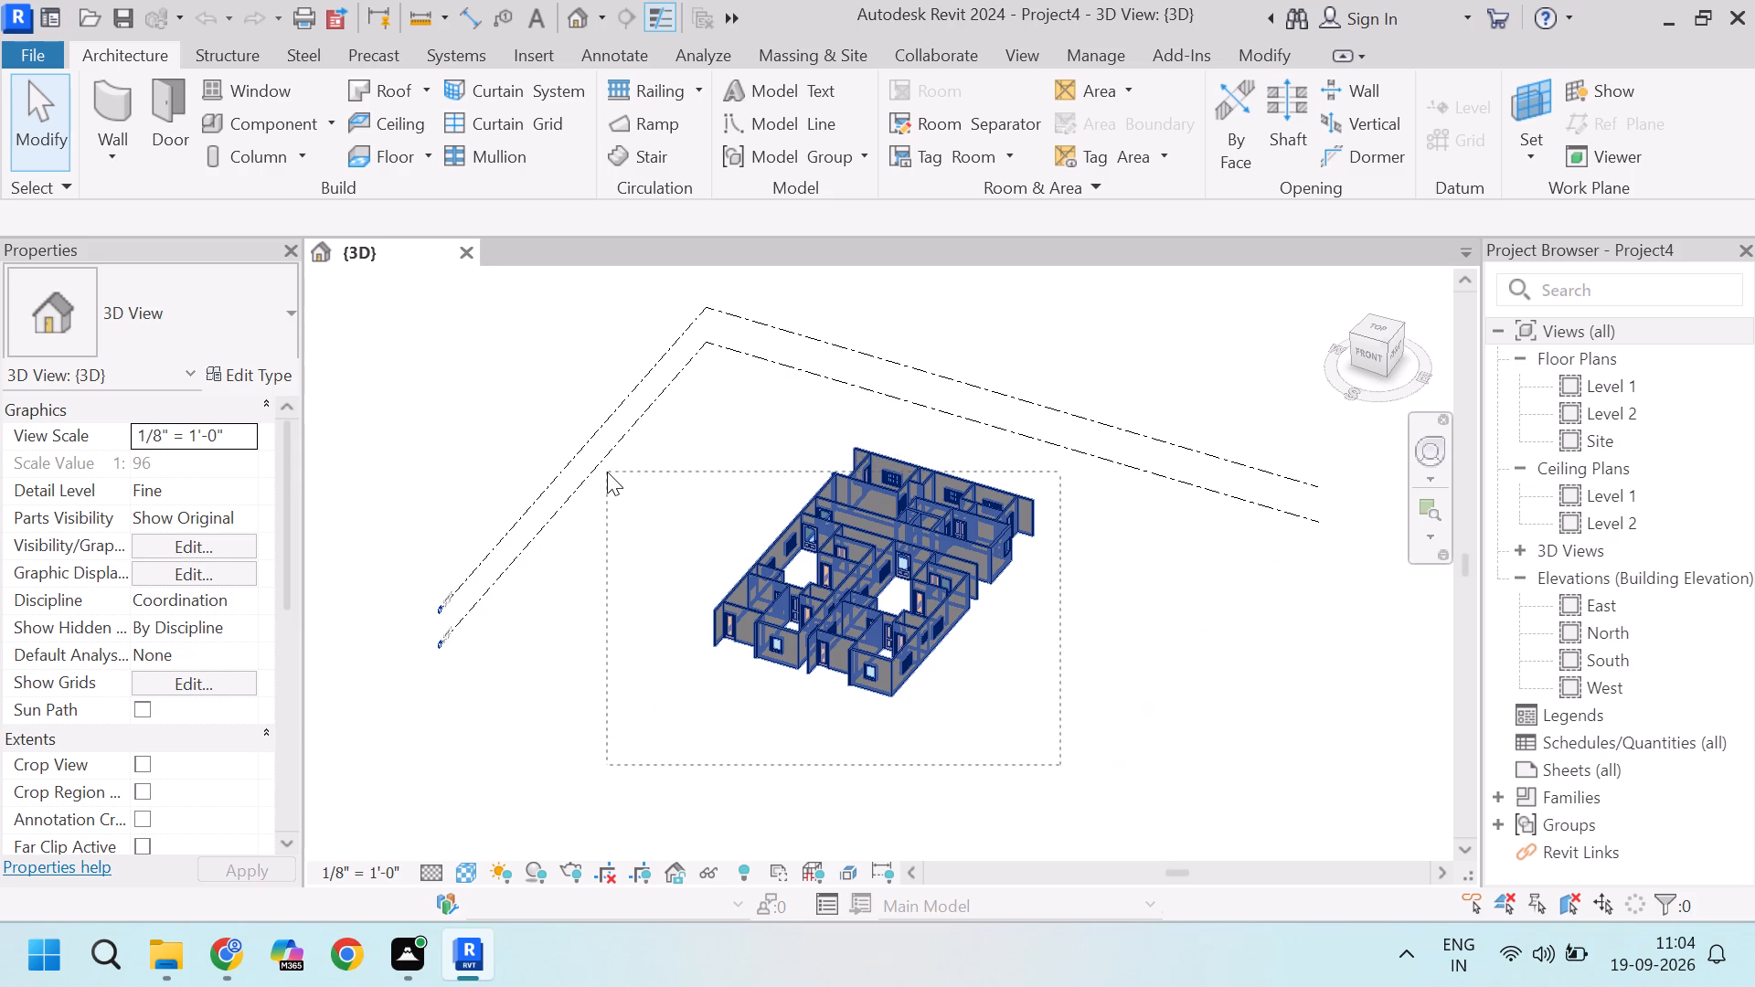
left_click_drag(607, 472, 609, 472)
scroll(1054, 474, "up", 2)
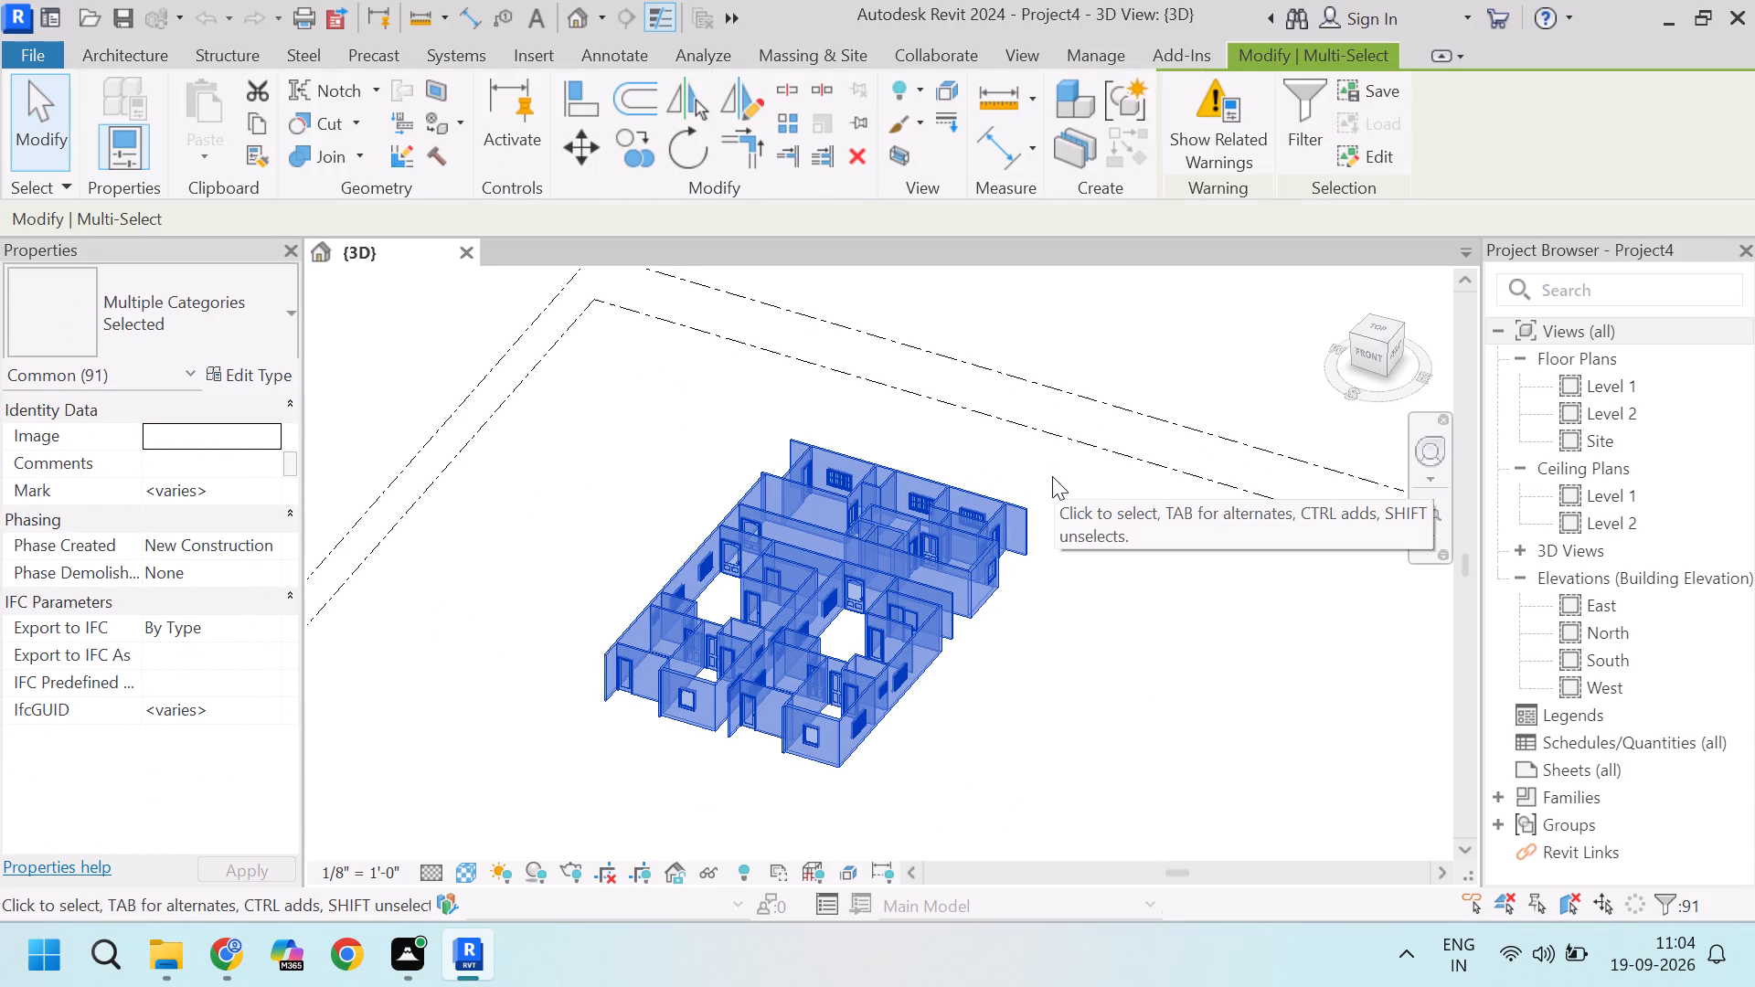
key("Delete")
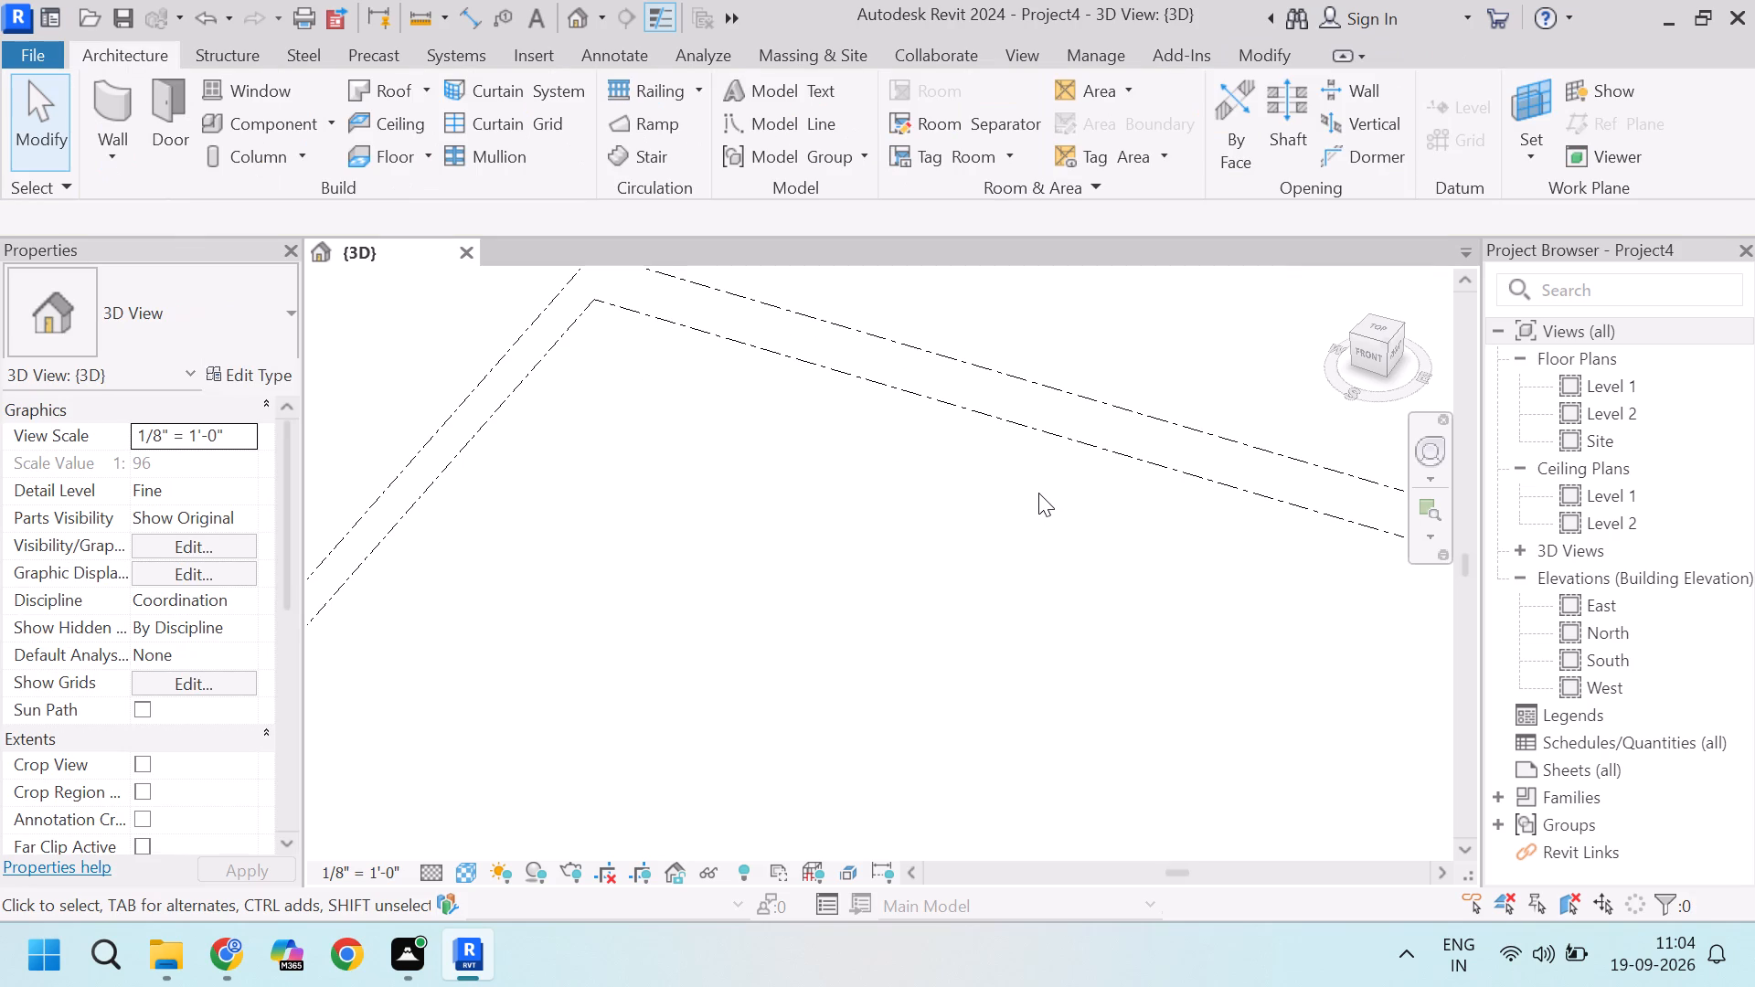
Examine the emptied 3D view and the East, South, North and West elevations for leftover elements.
scroll(1073, 577, "down", 5)
scroll(678, 554, "up", 3)
scroll(663, 691, "up", 4)
scroll(622, 621, "up", 4)
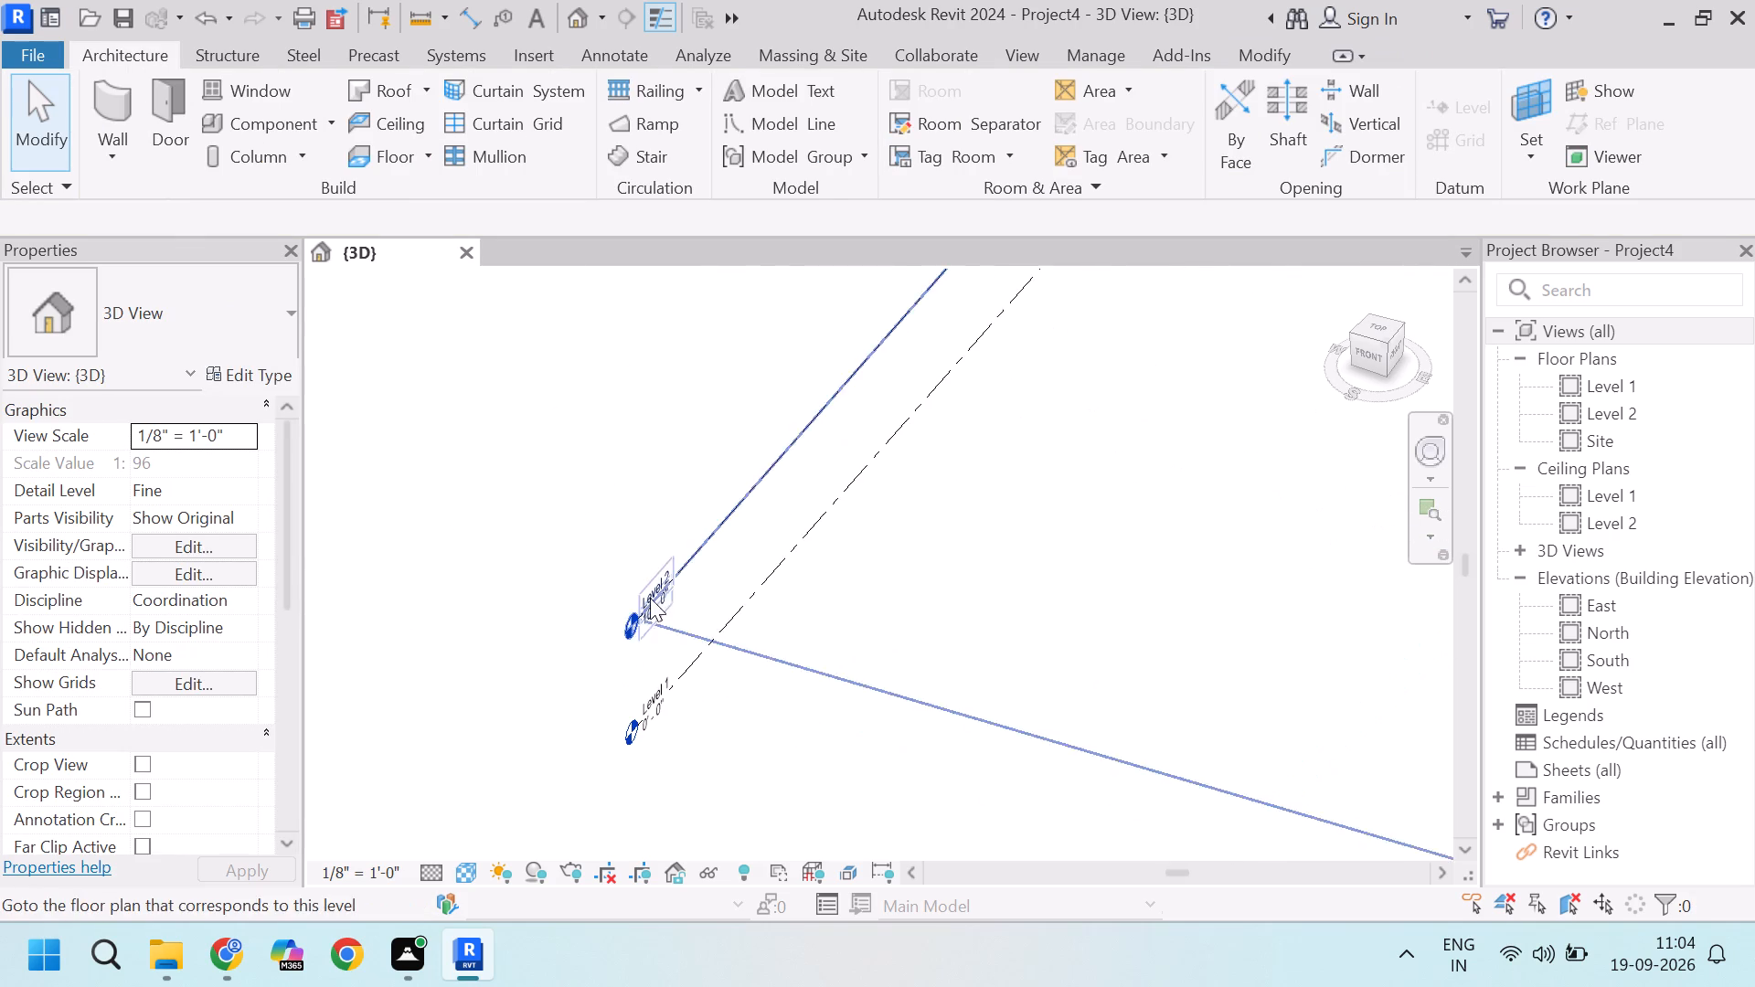
scroll(250, 517, "down", 4)
scroll(910, 520, "down", 10)
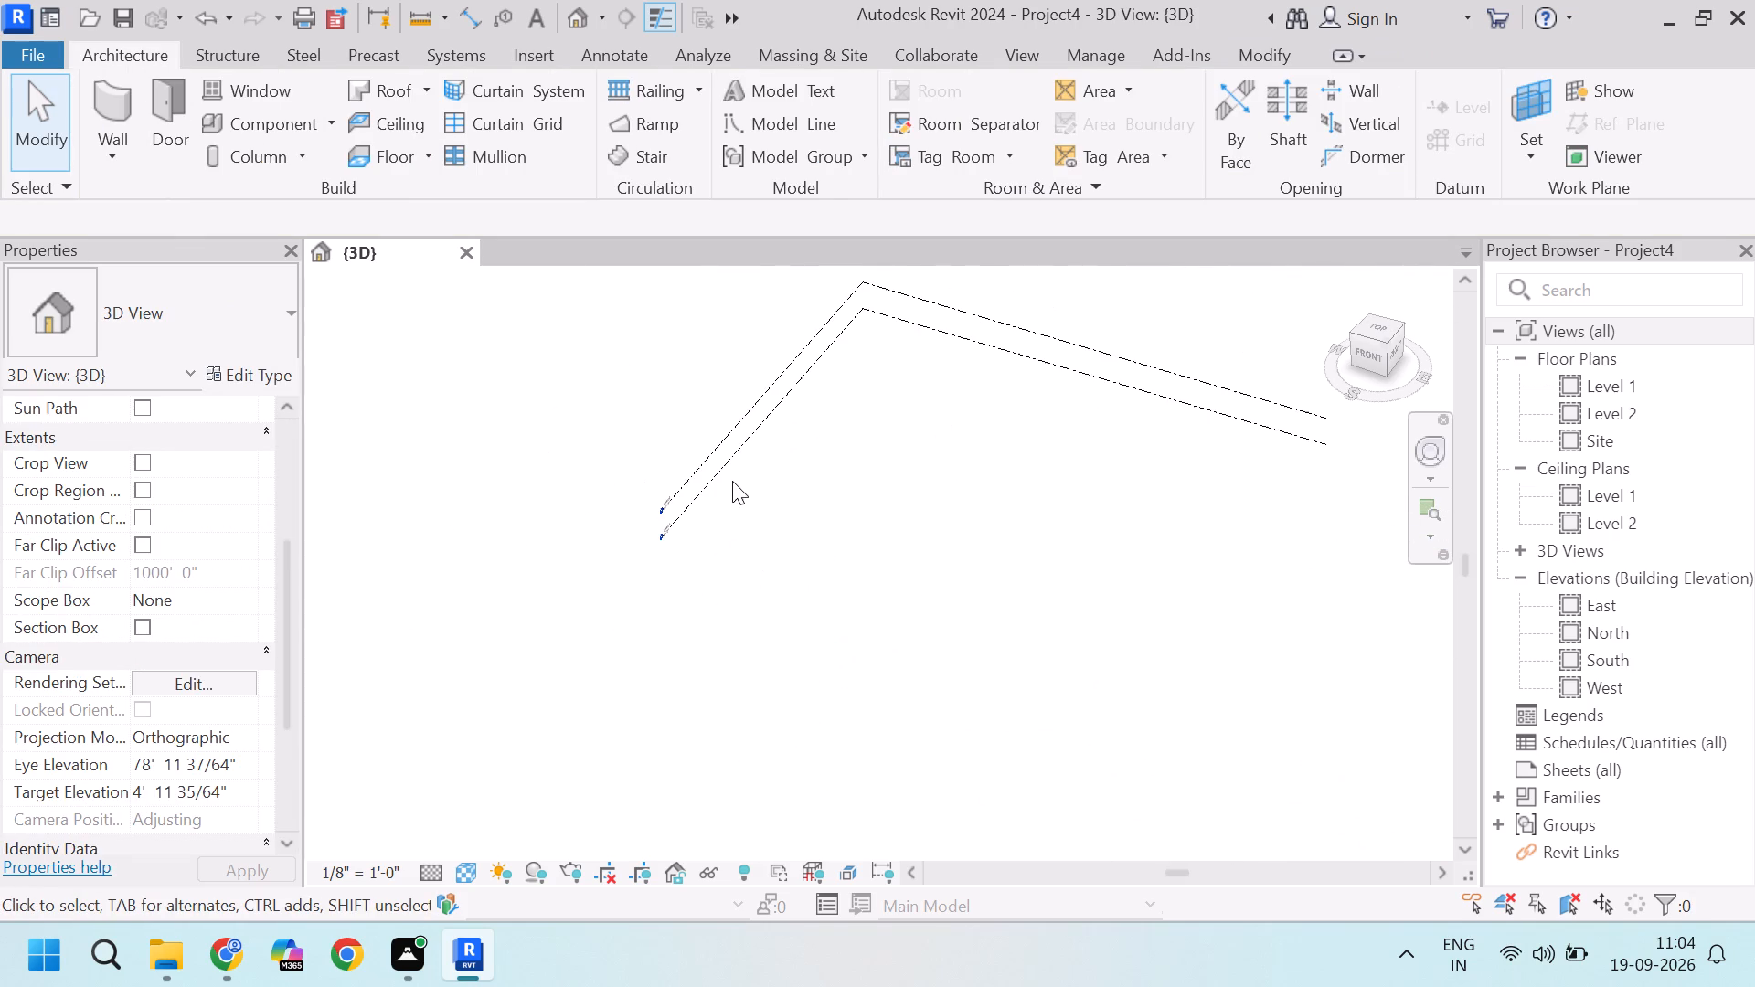
double_click(1588, 608)
double_click(1601, 647)
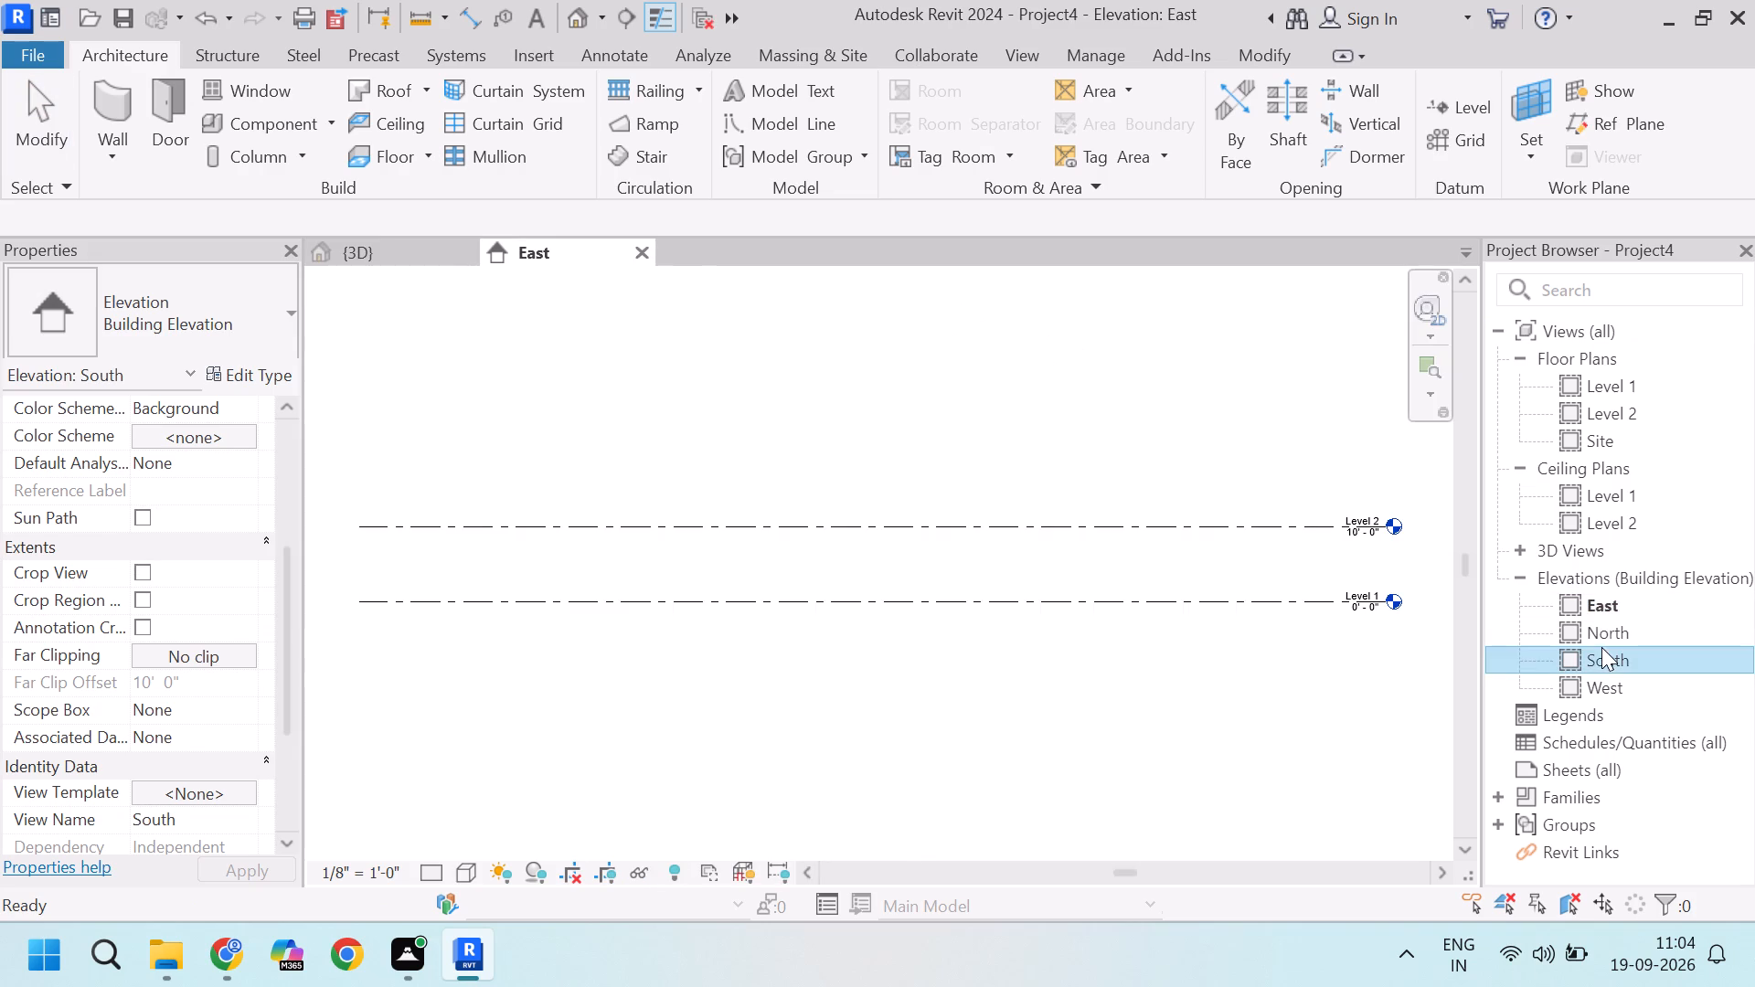
double_click(1611, 640)
double_click(1606, 688)
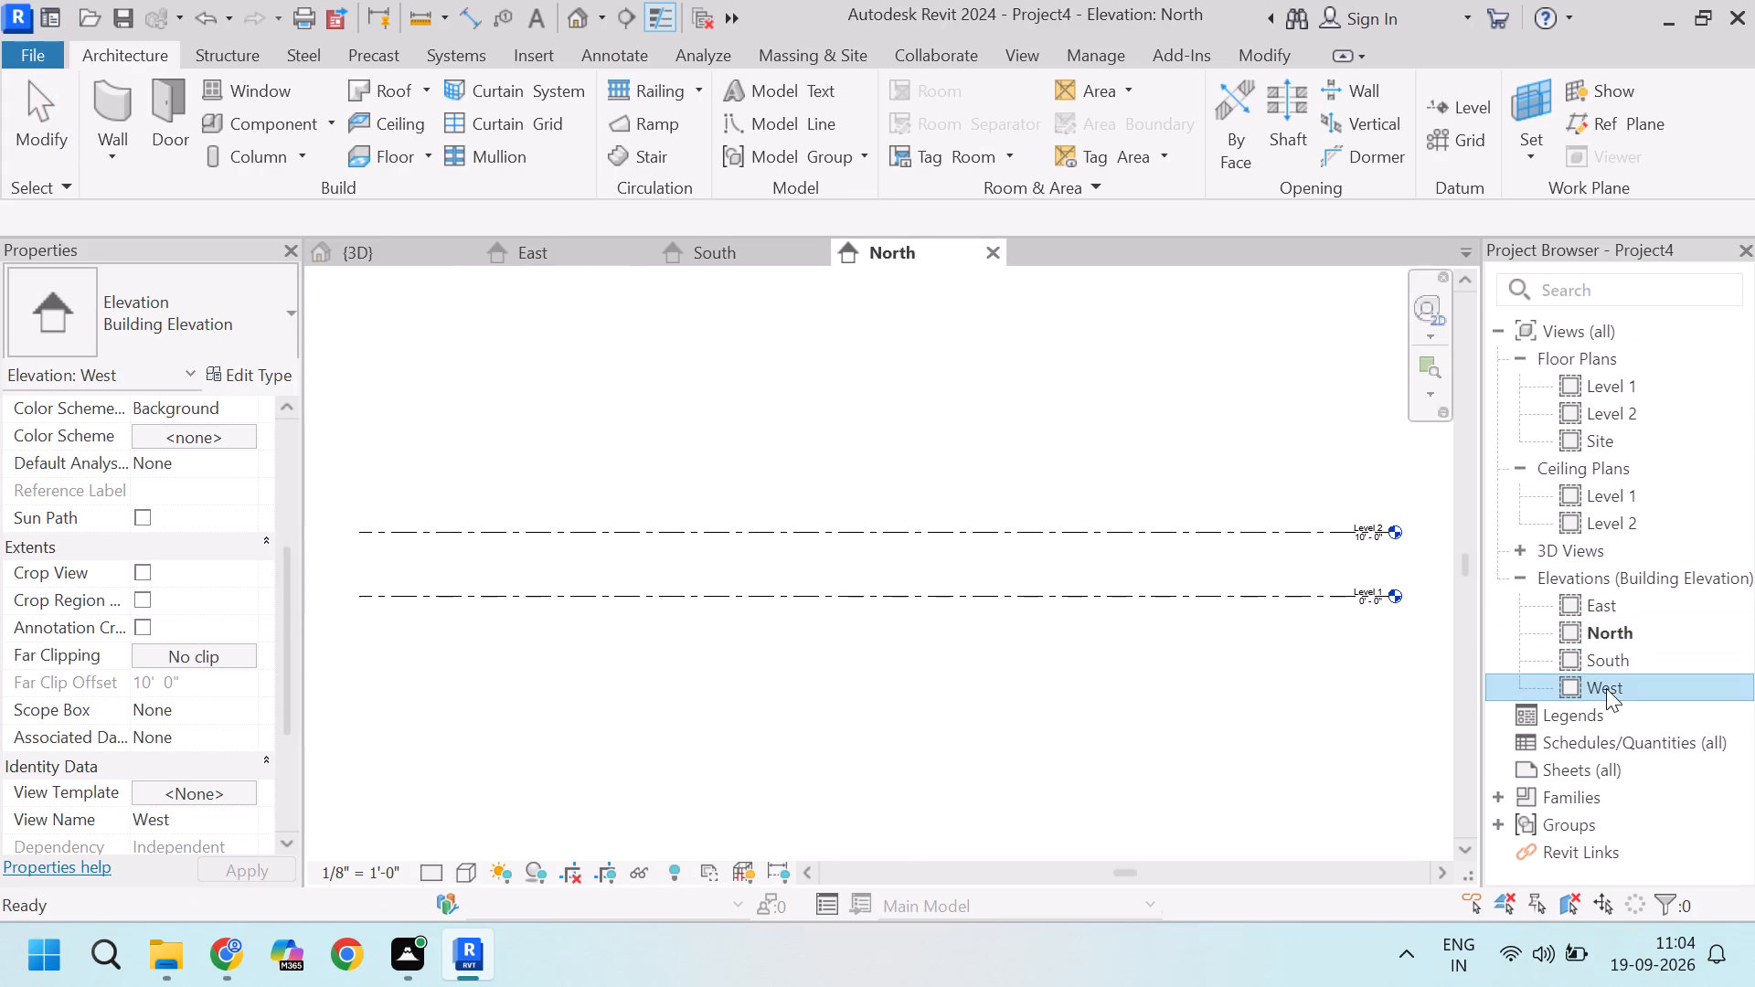
scroll(1212, 581, "down", 4)
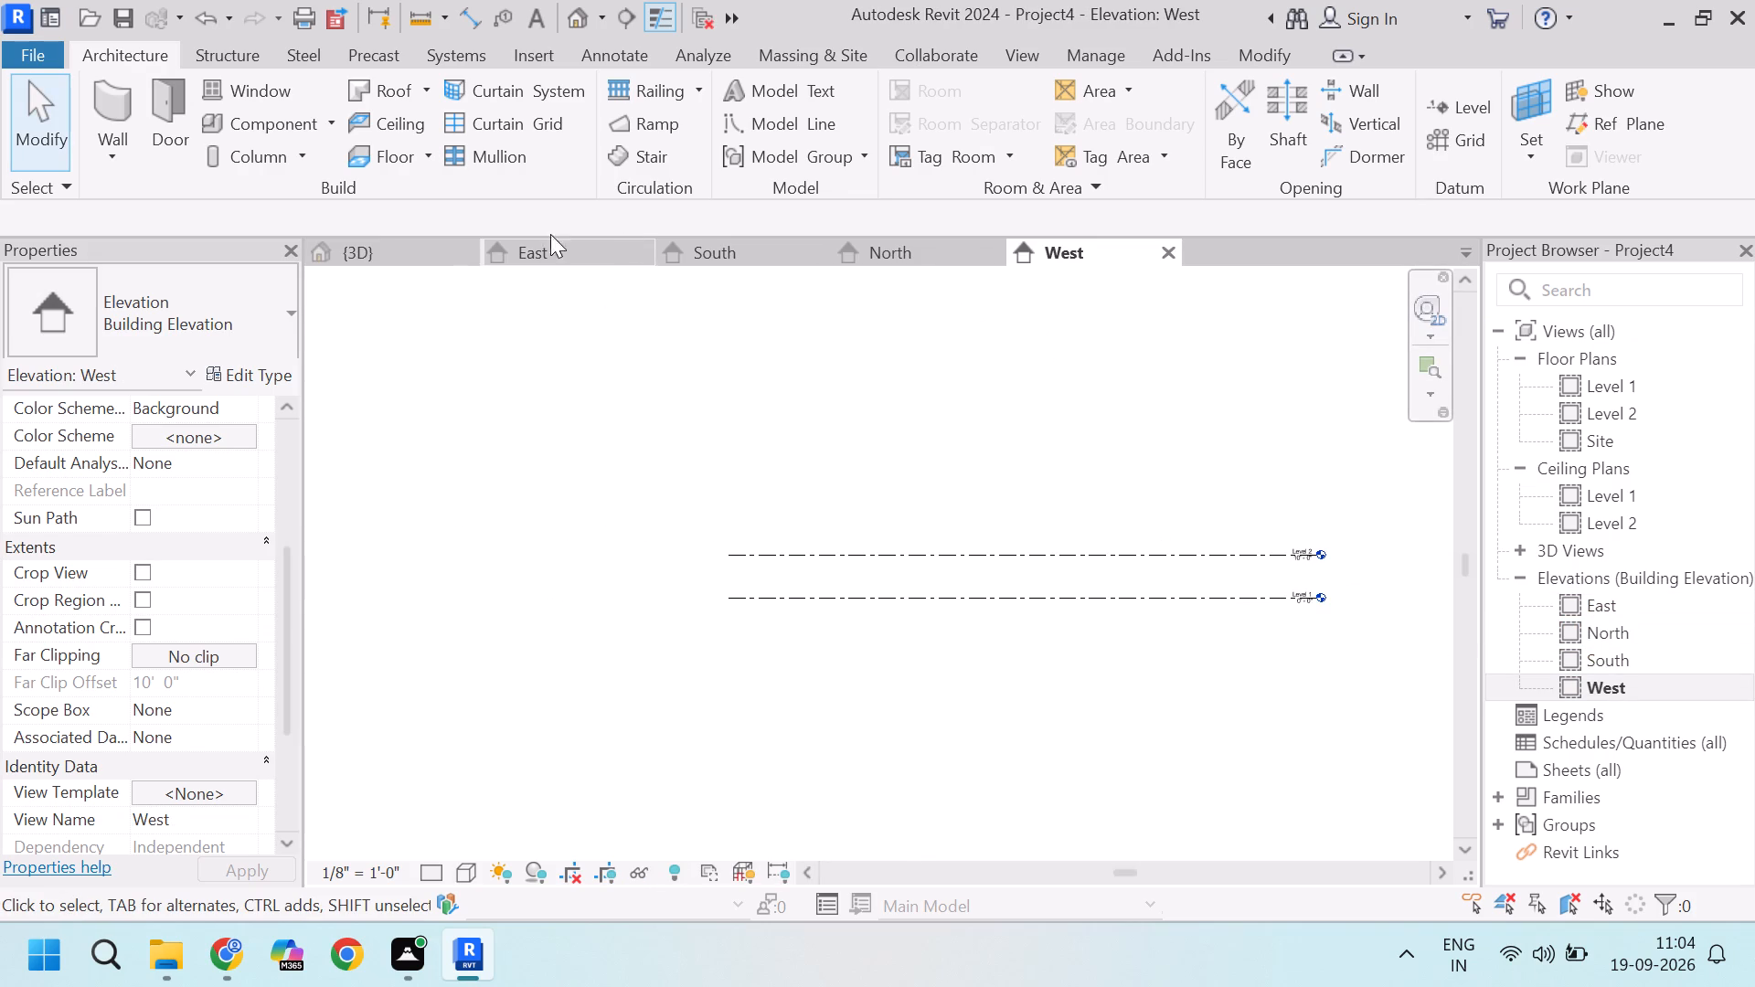
Return to the 3D view and close all four elevation views.
left_click(378, 249)
left_click(646, 254)
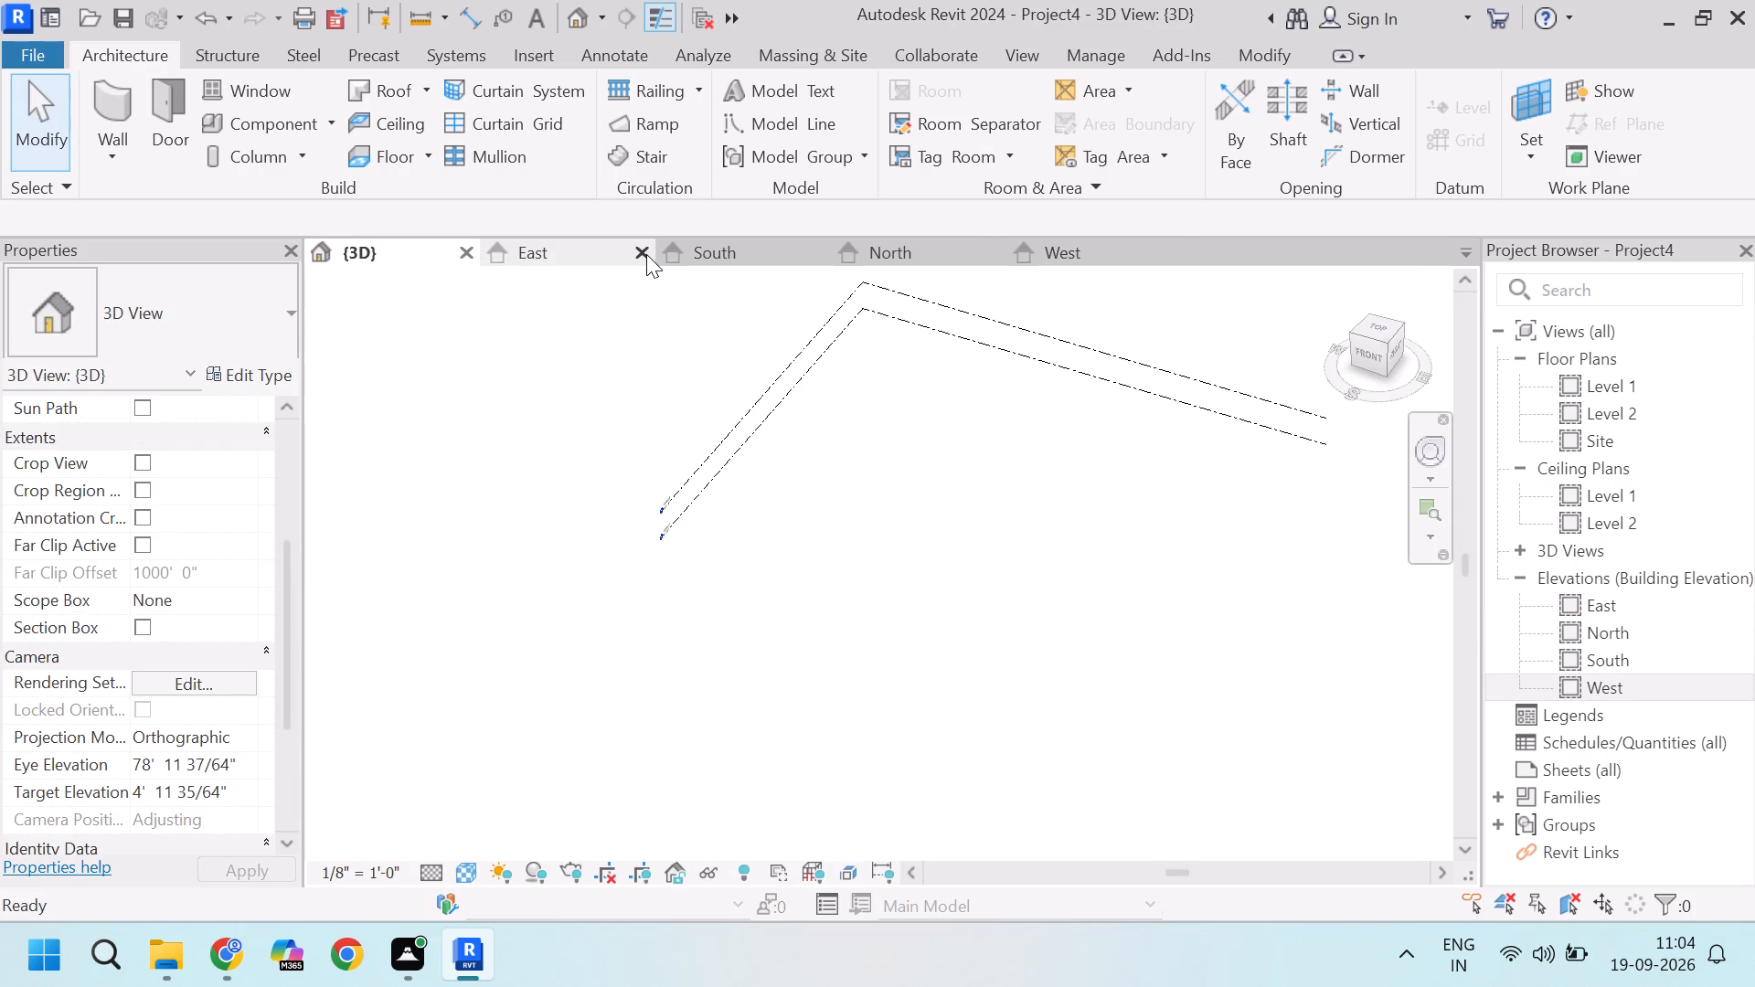
left_click(646, 254)
left_click(643, 255)
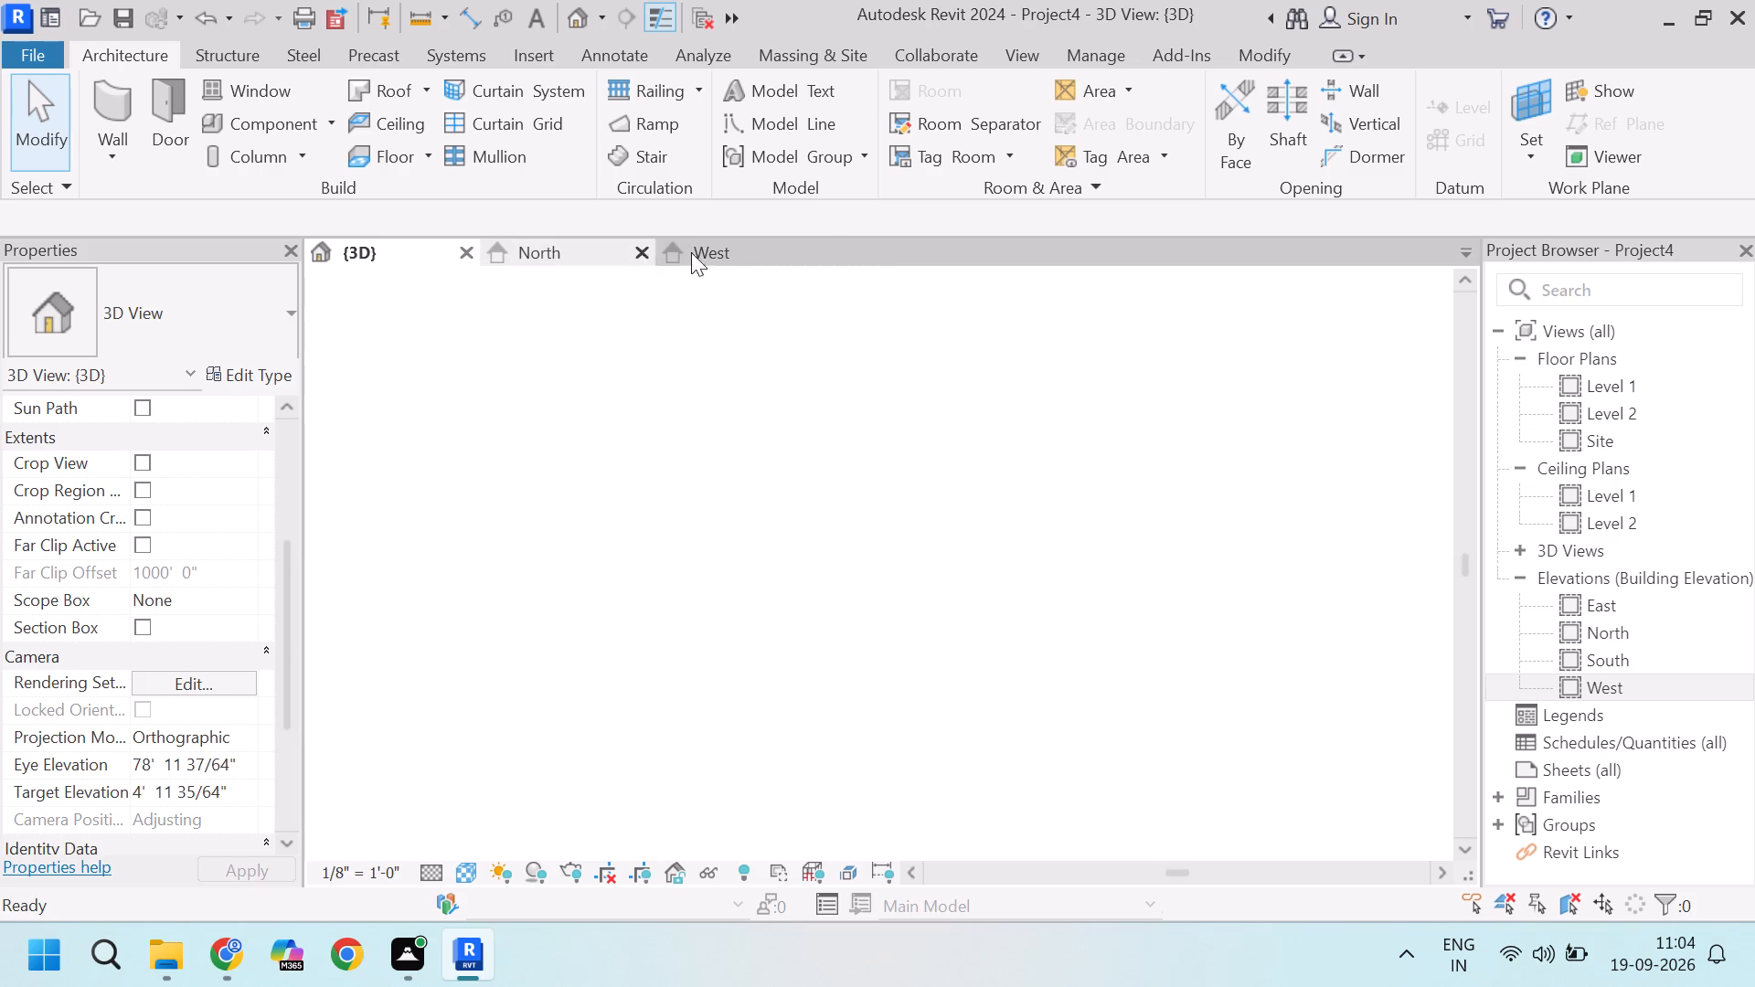
left_click(644, 254)
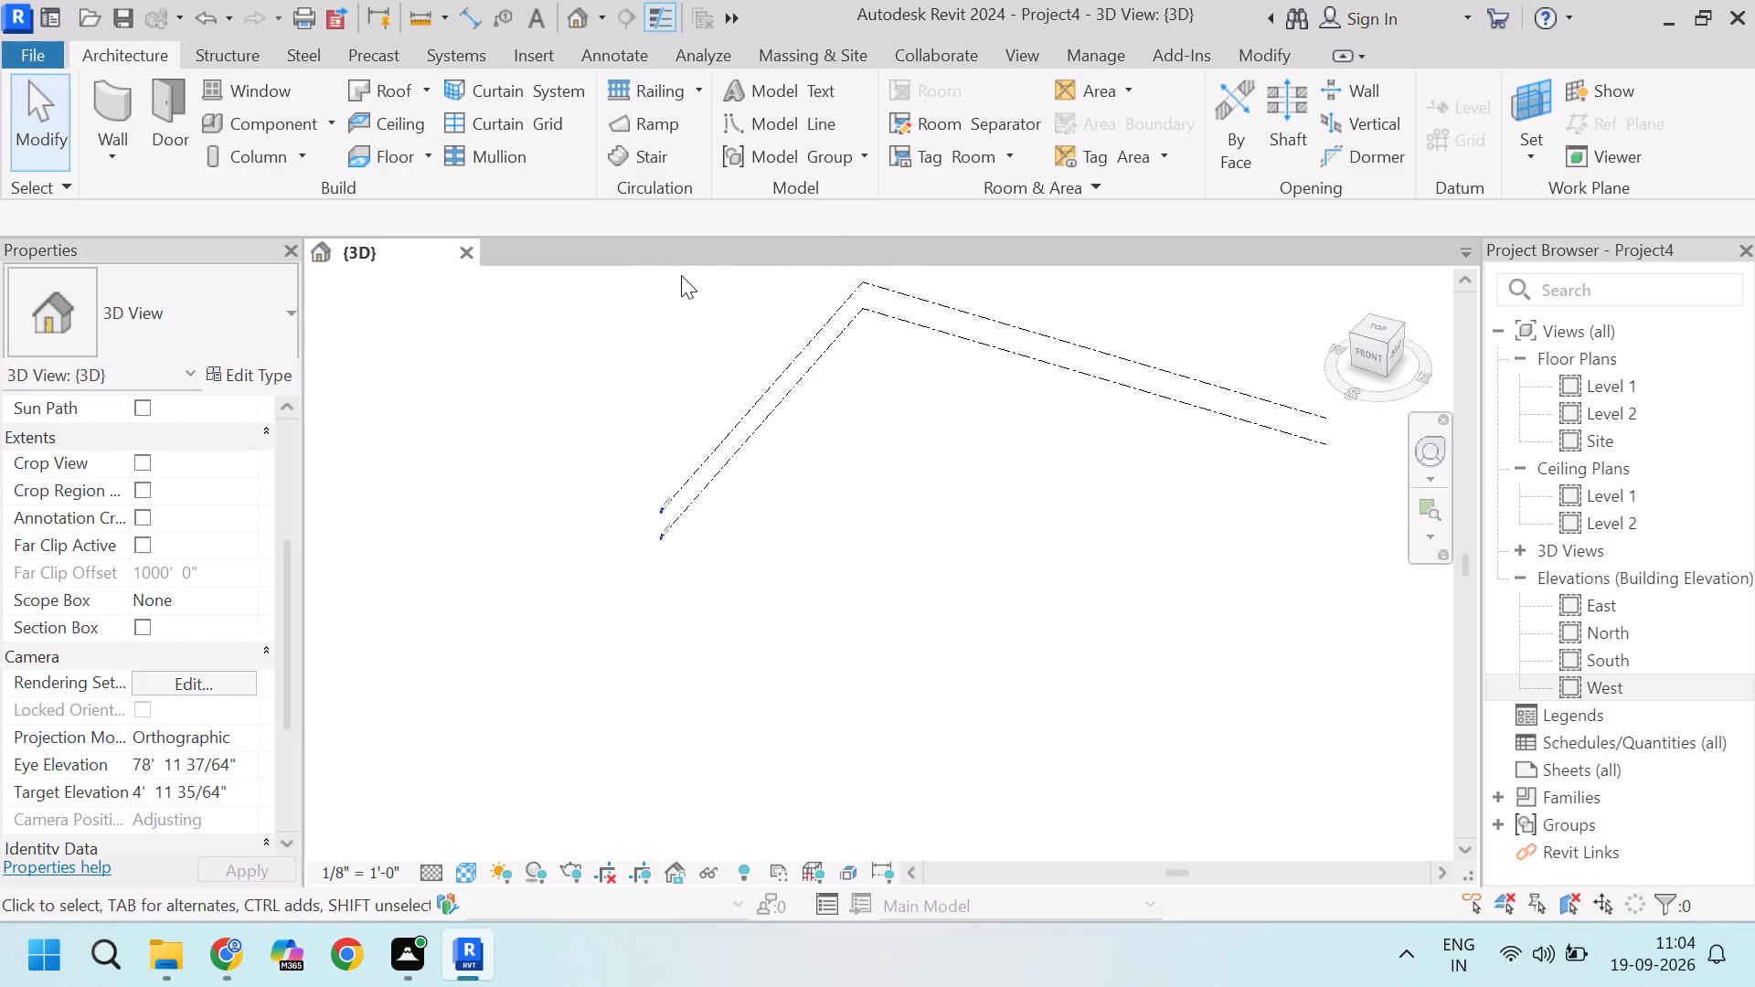
Save the emptied model as a new project file named Project5 in the INTERN folder.
left_click(24, 14)
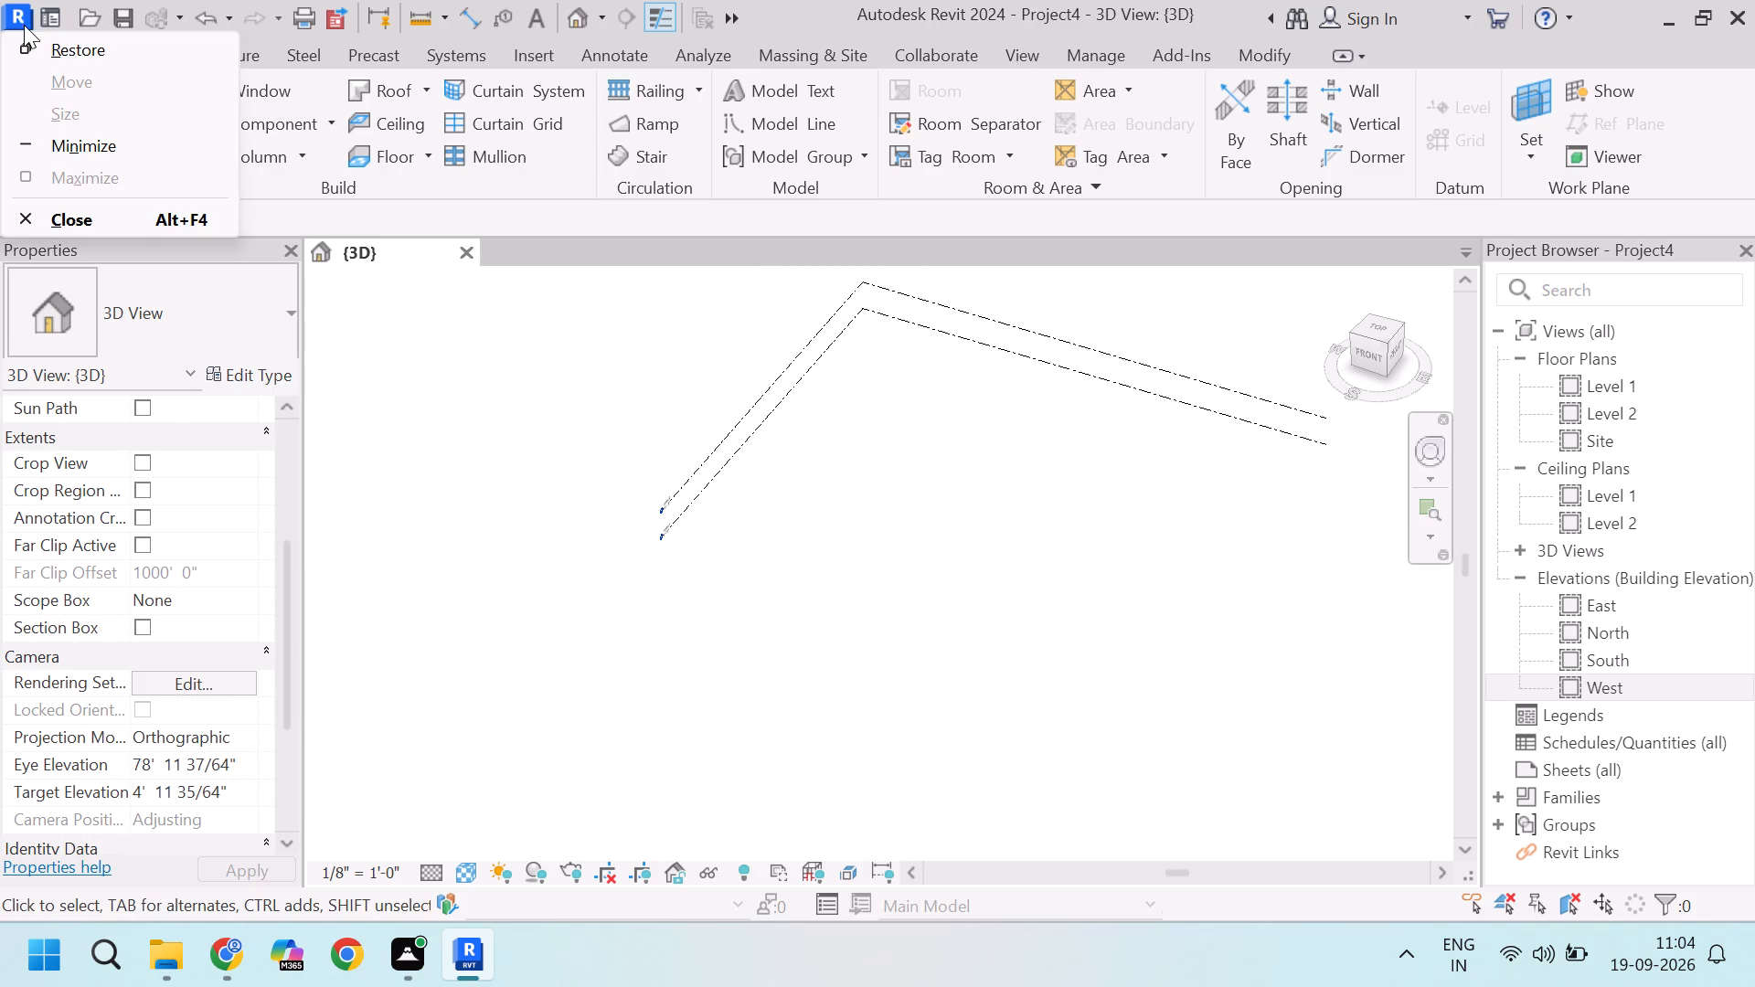
left_click(2, 5)
left_click(34, 56)
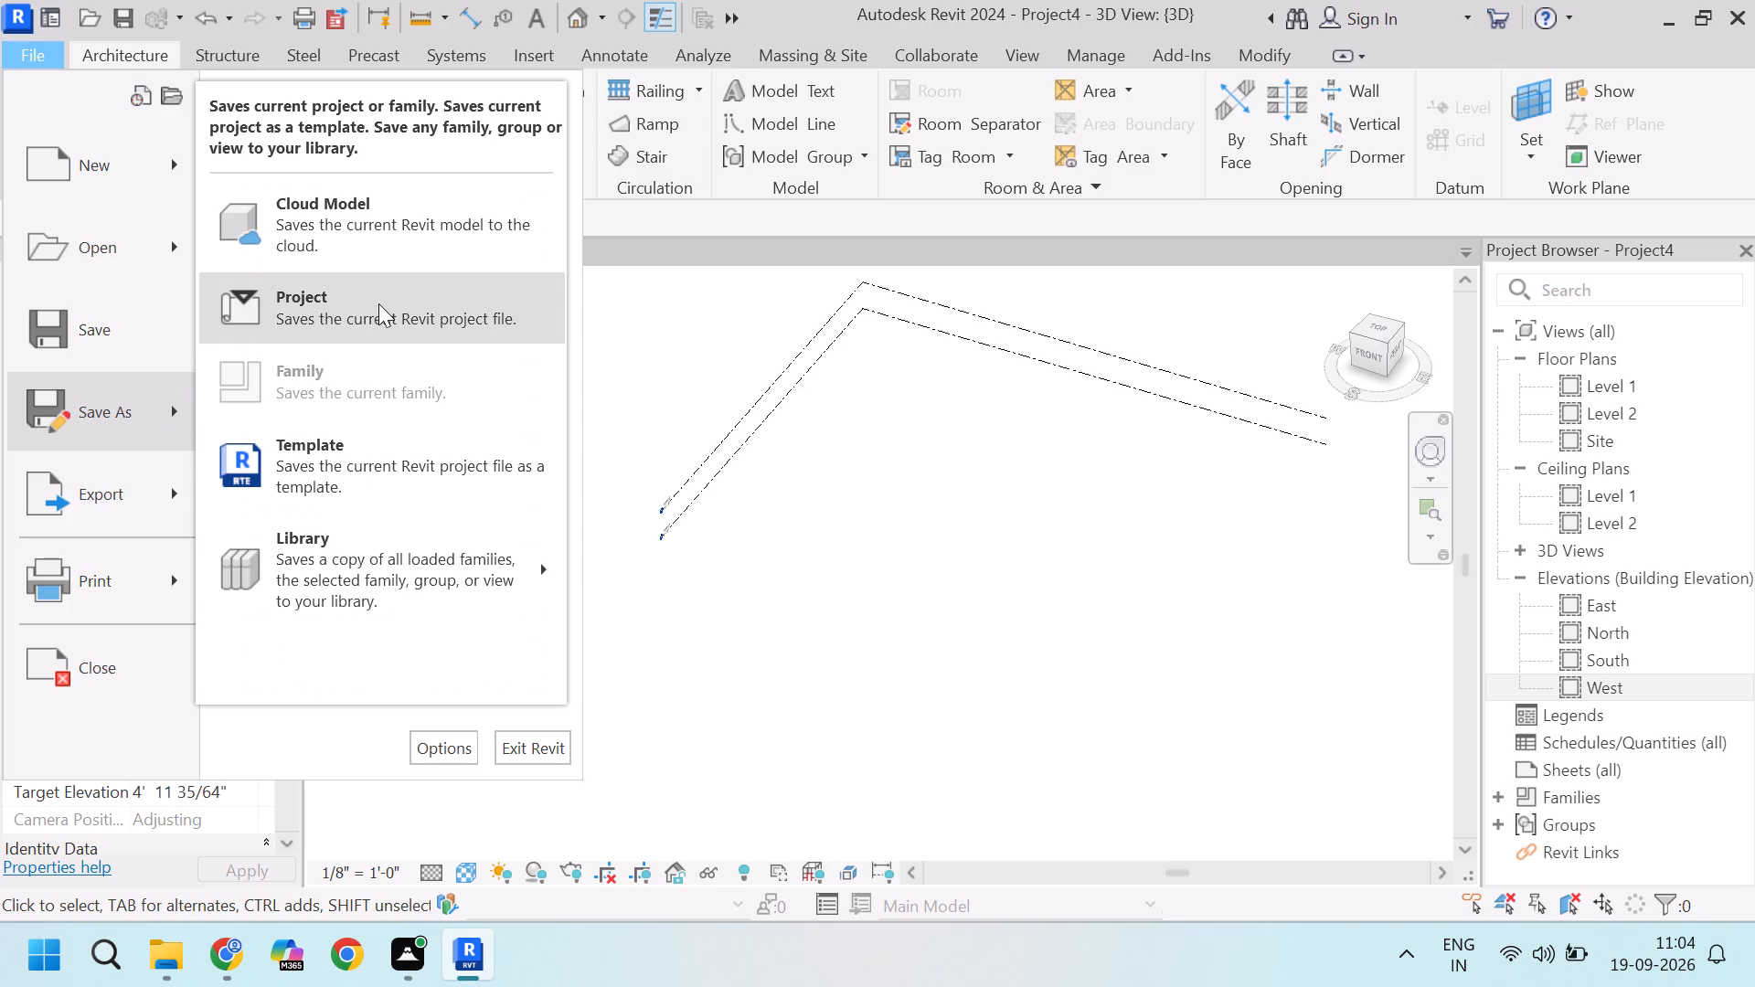
left_click(389, 310)
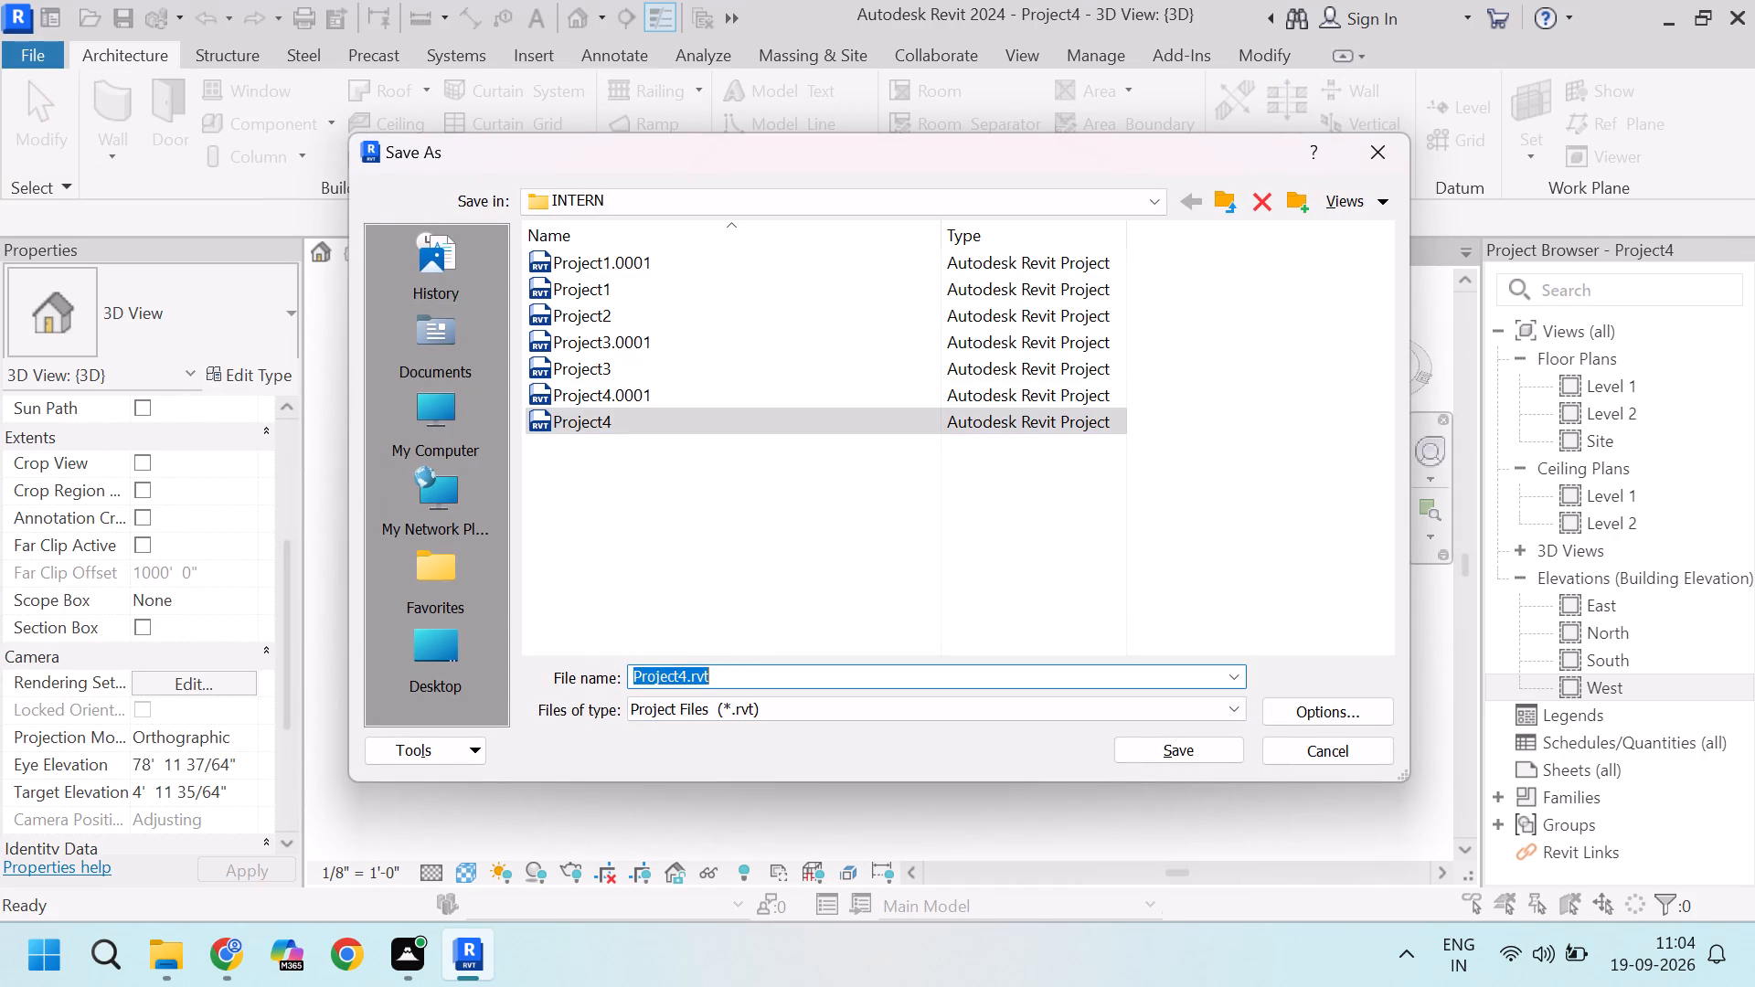
left_click_drag(717, 674, 684, 675)
left_click_drag(684, 675, 681, 673)
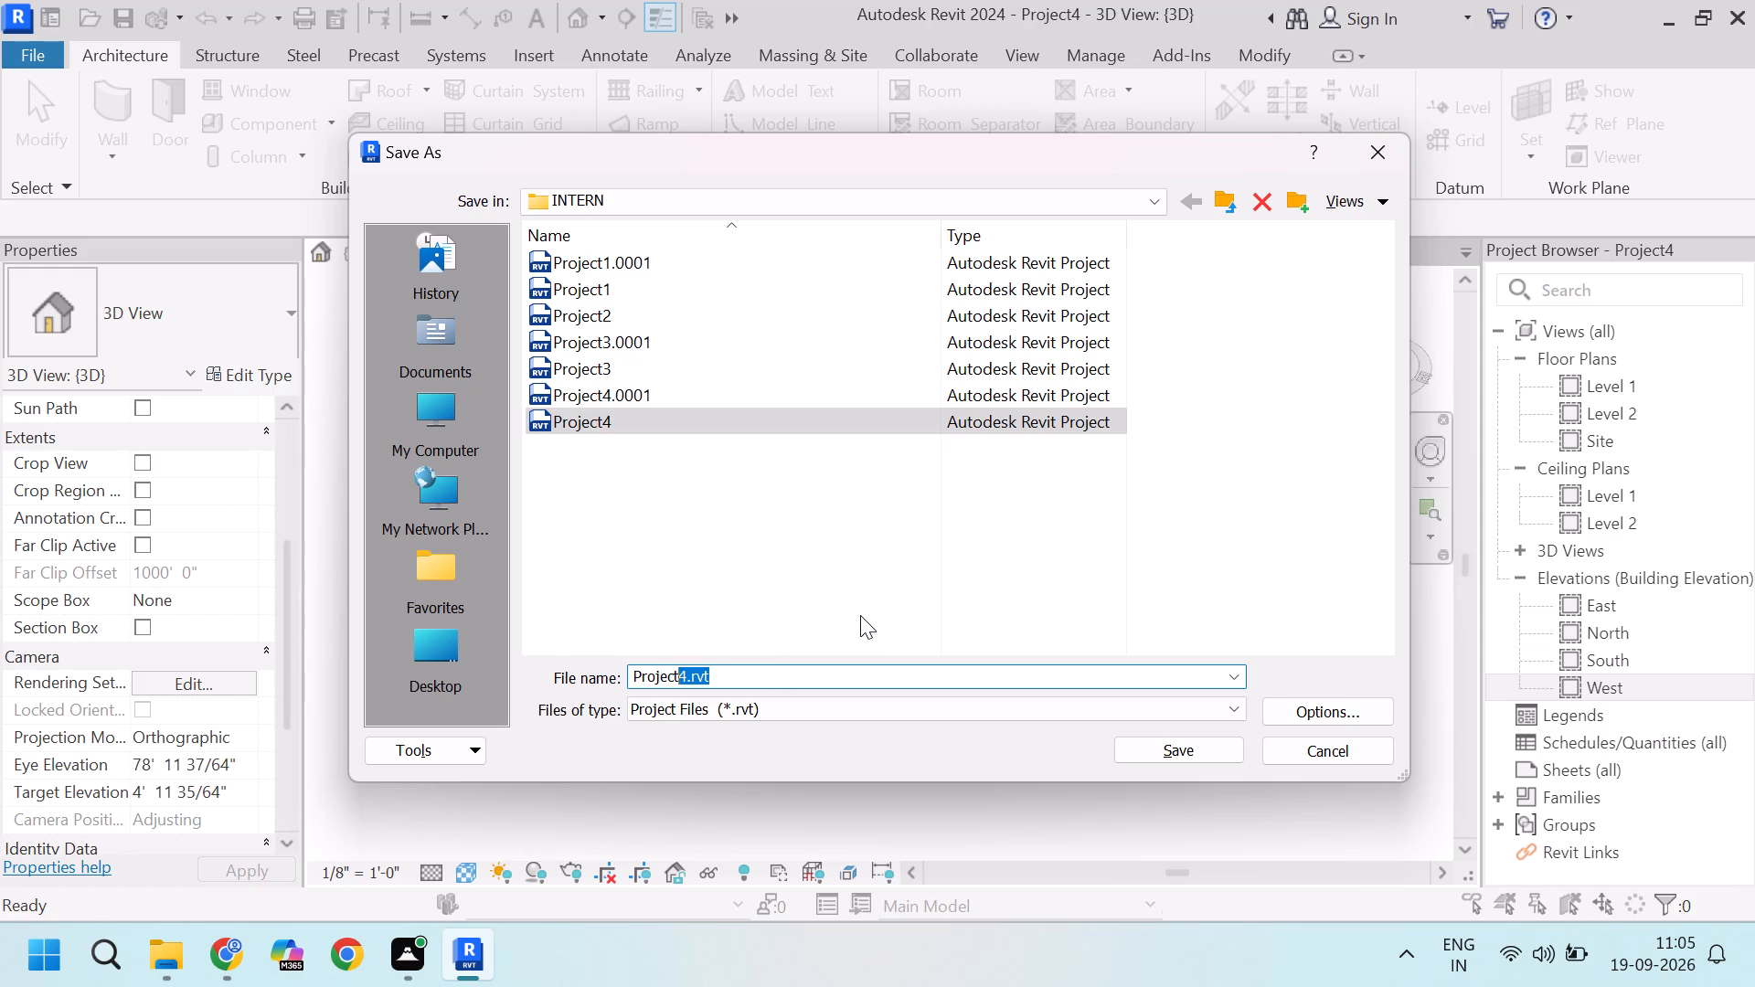
key("5")
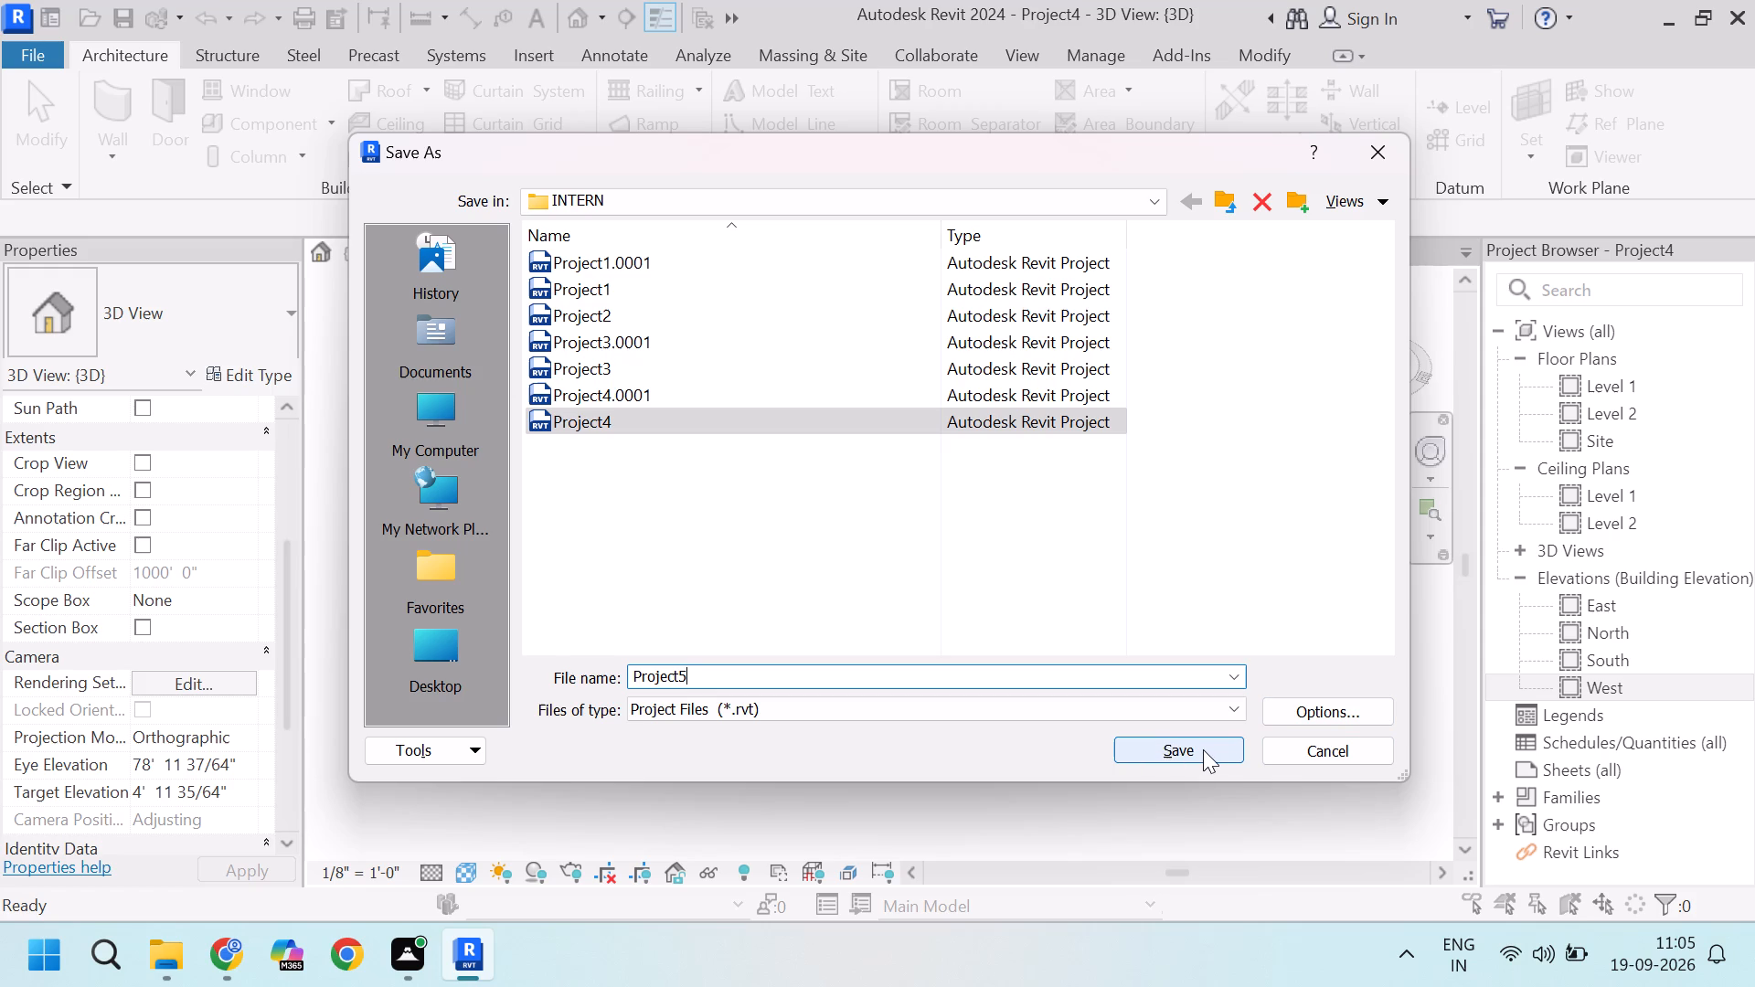
left_click(1203, 749)
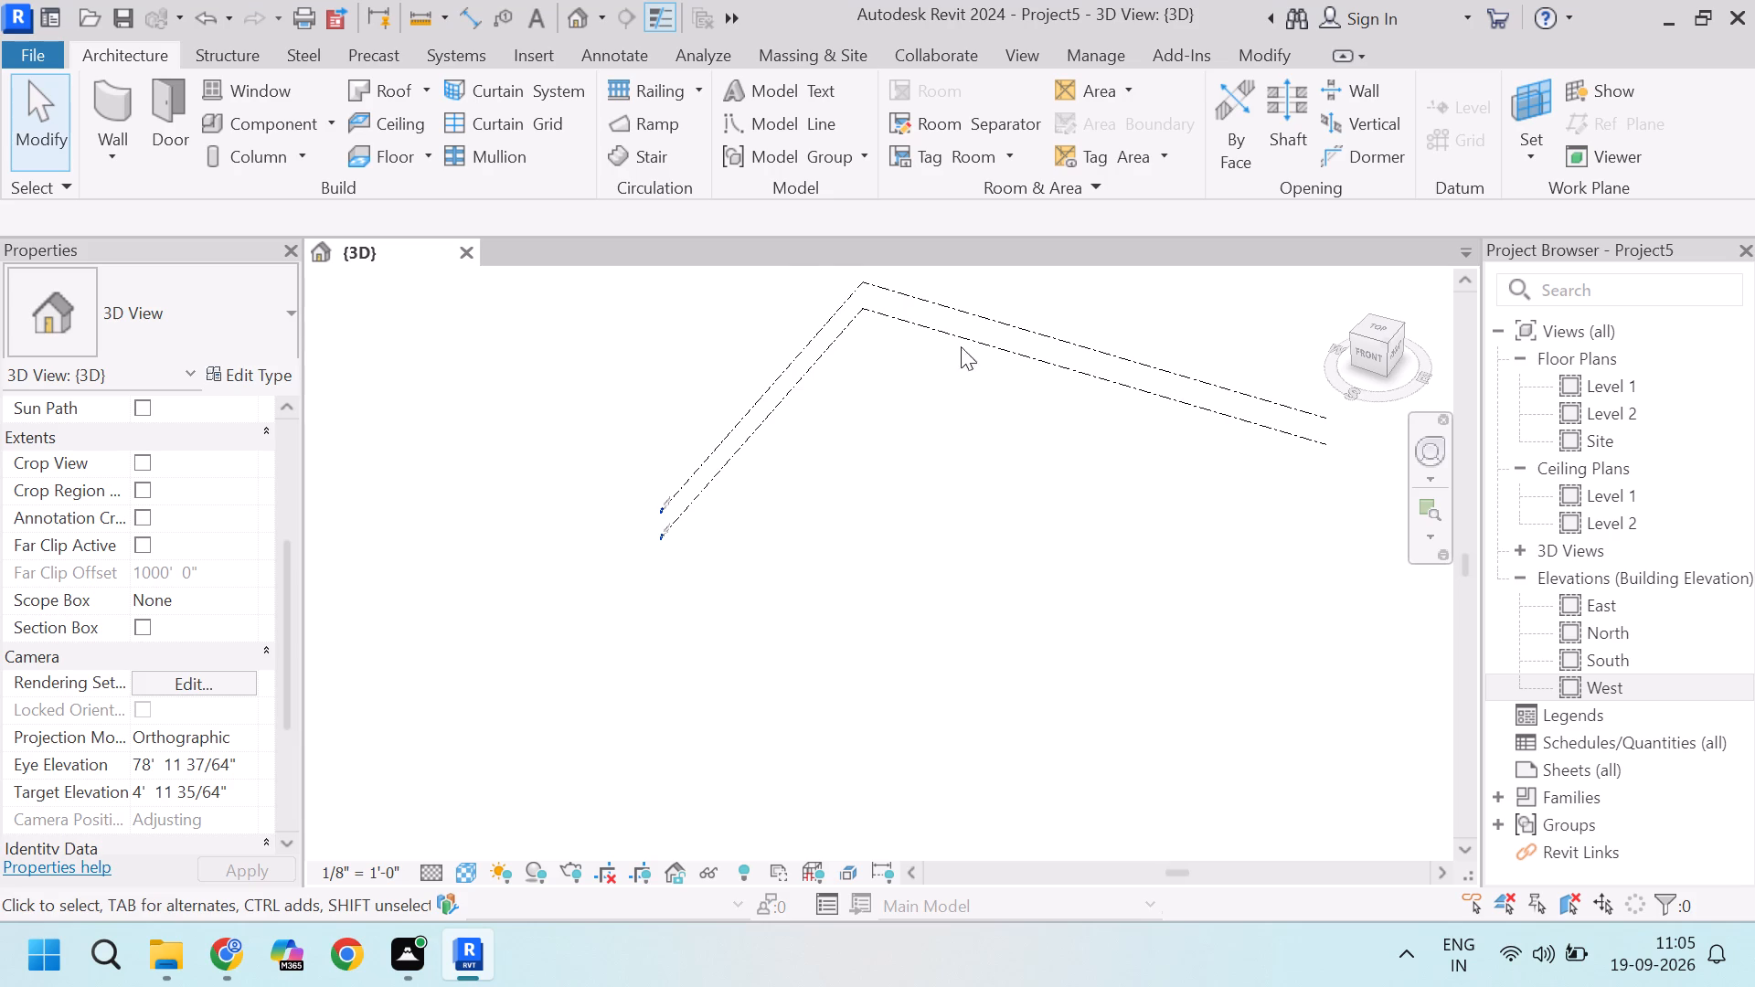
Open the Level 1 floor plan view.
scroll(963, 333, "up", 4)
middle_click_drag(933, 529, 844, 432)
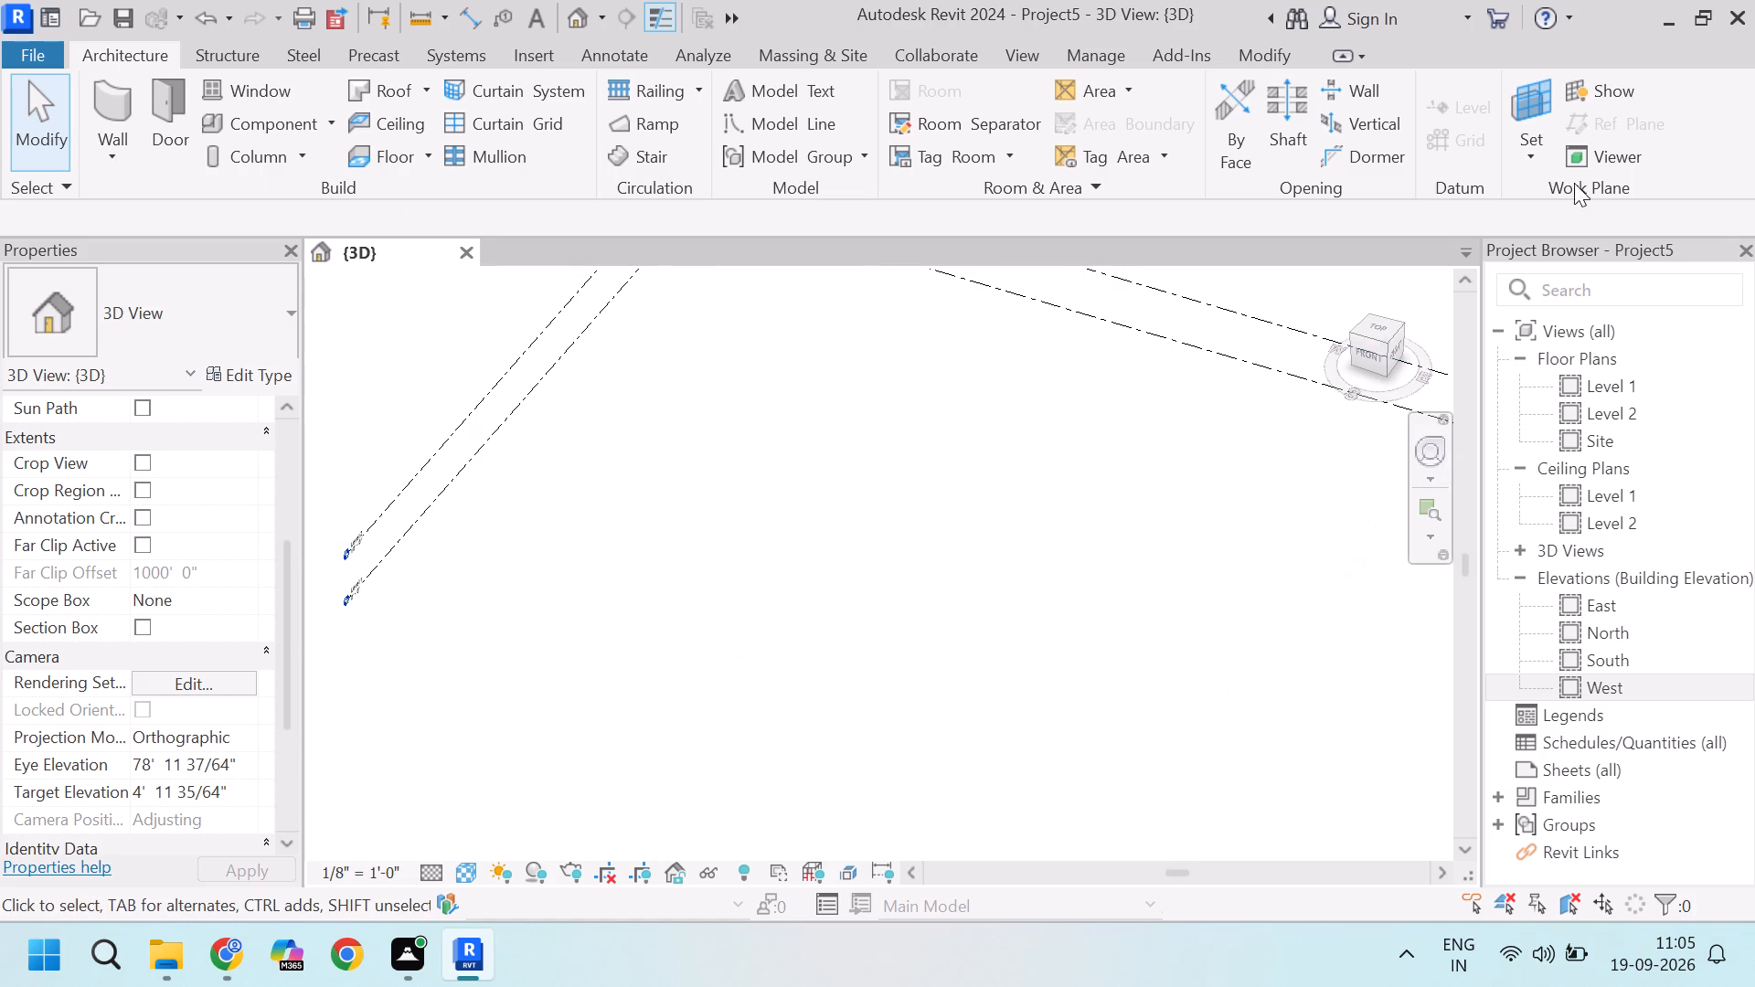
double_click(1589, 383)
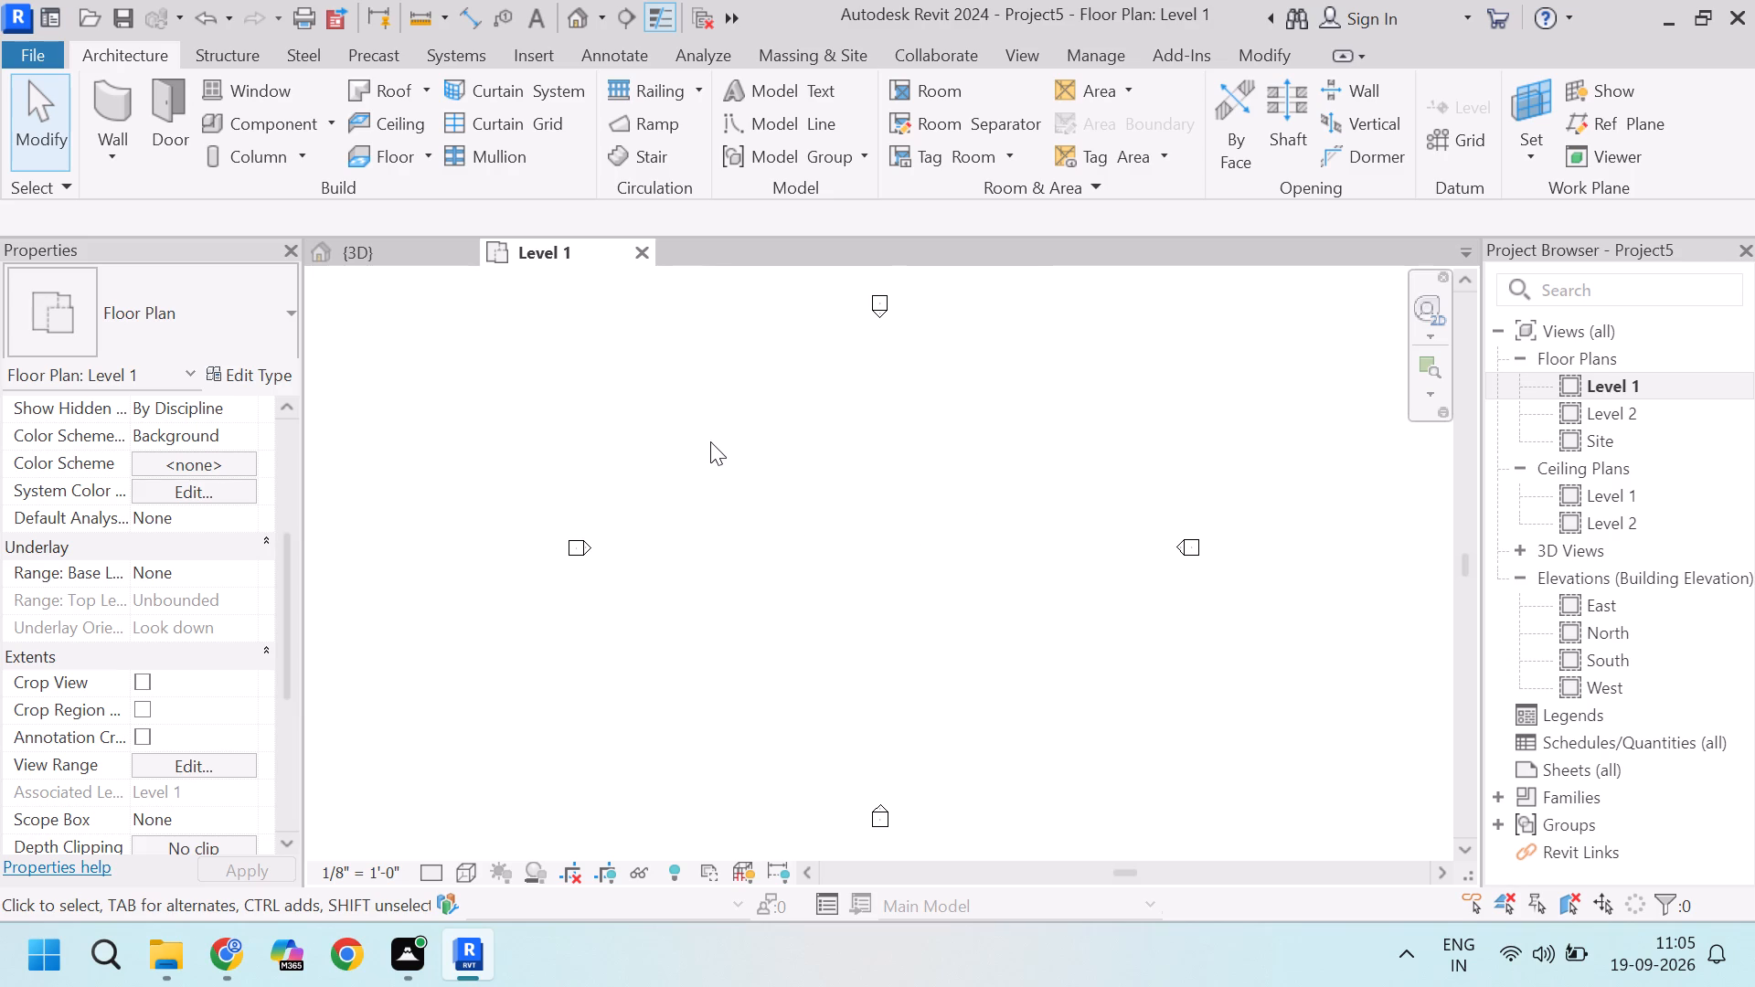
scroll(866, 465, "up", 1)
scroll(848, 470, "down", 1)
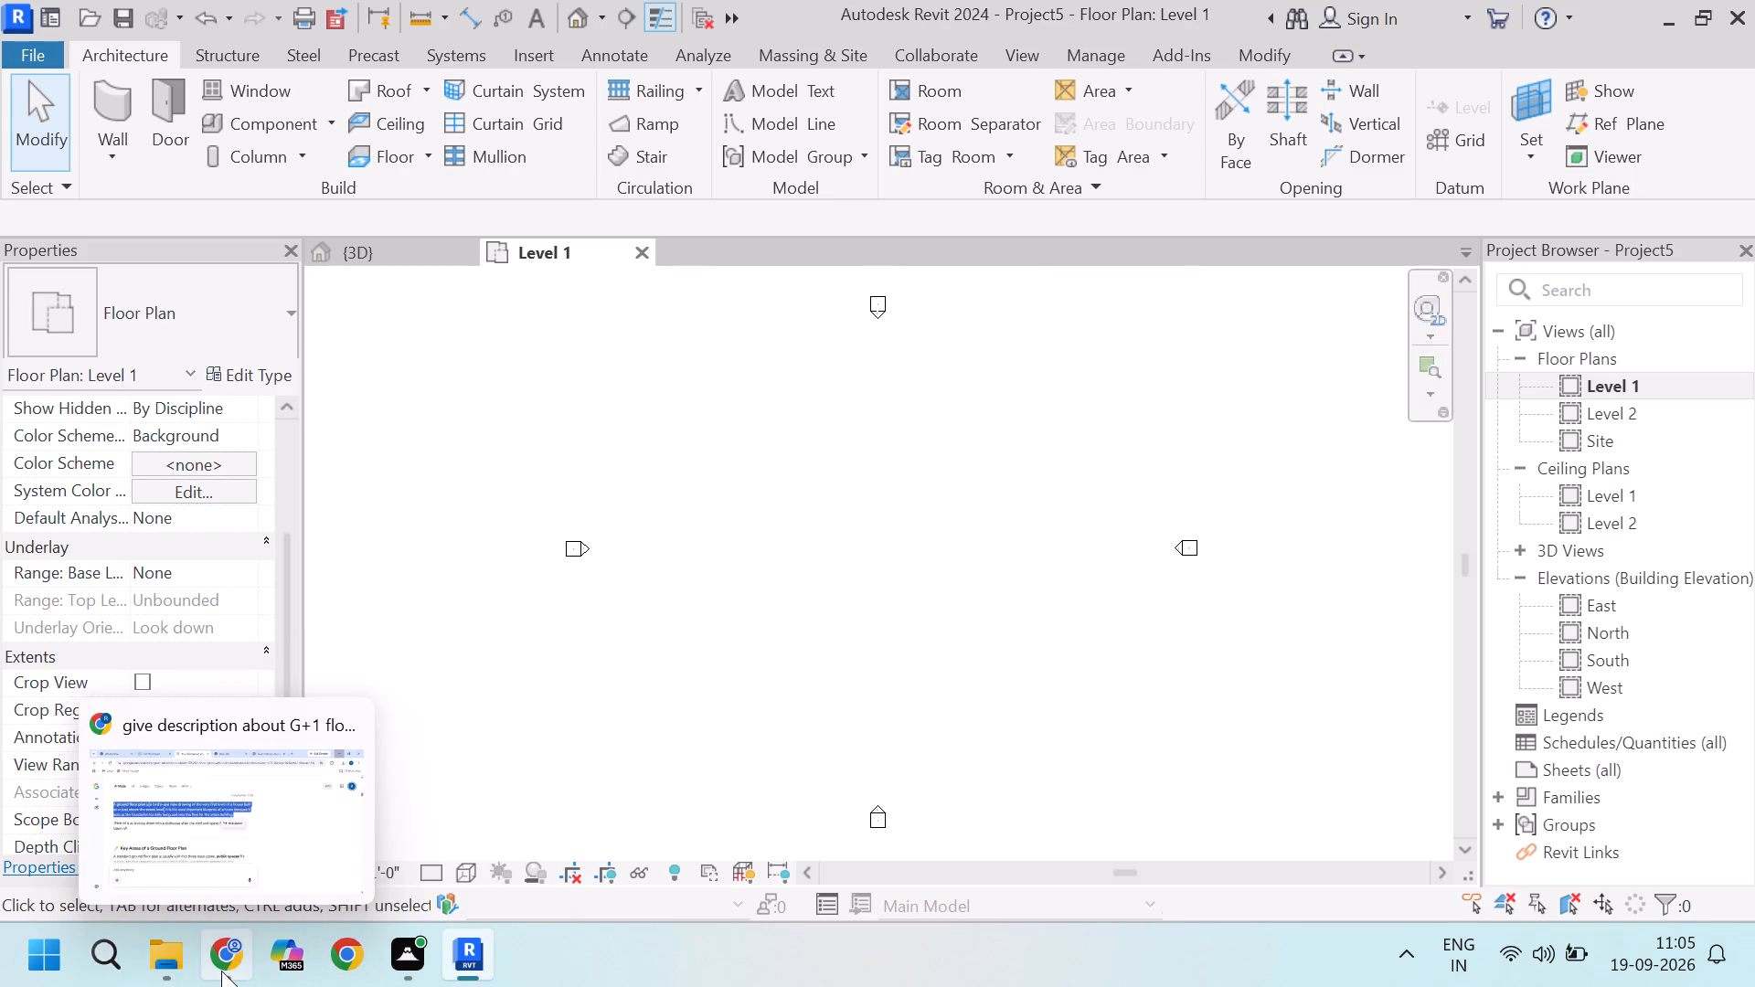
Switch to File Explorer and open the PDF "32 x 37 Only Ground Column Placement" from Downloads in Google Chrome.
left_click(205, 844)
scroll(89, 458, "up", 3)
left_click(108, 430)
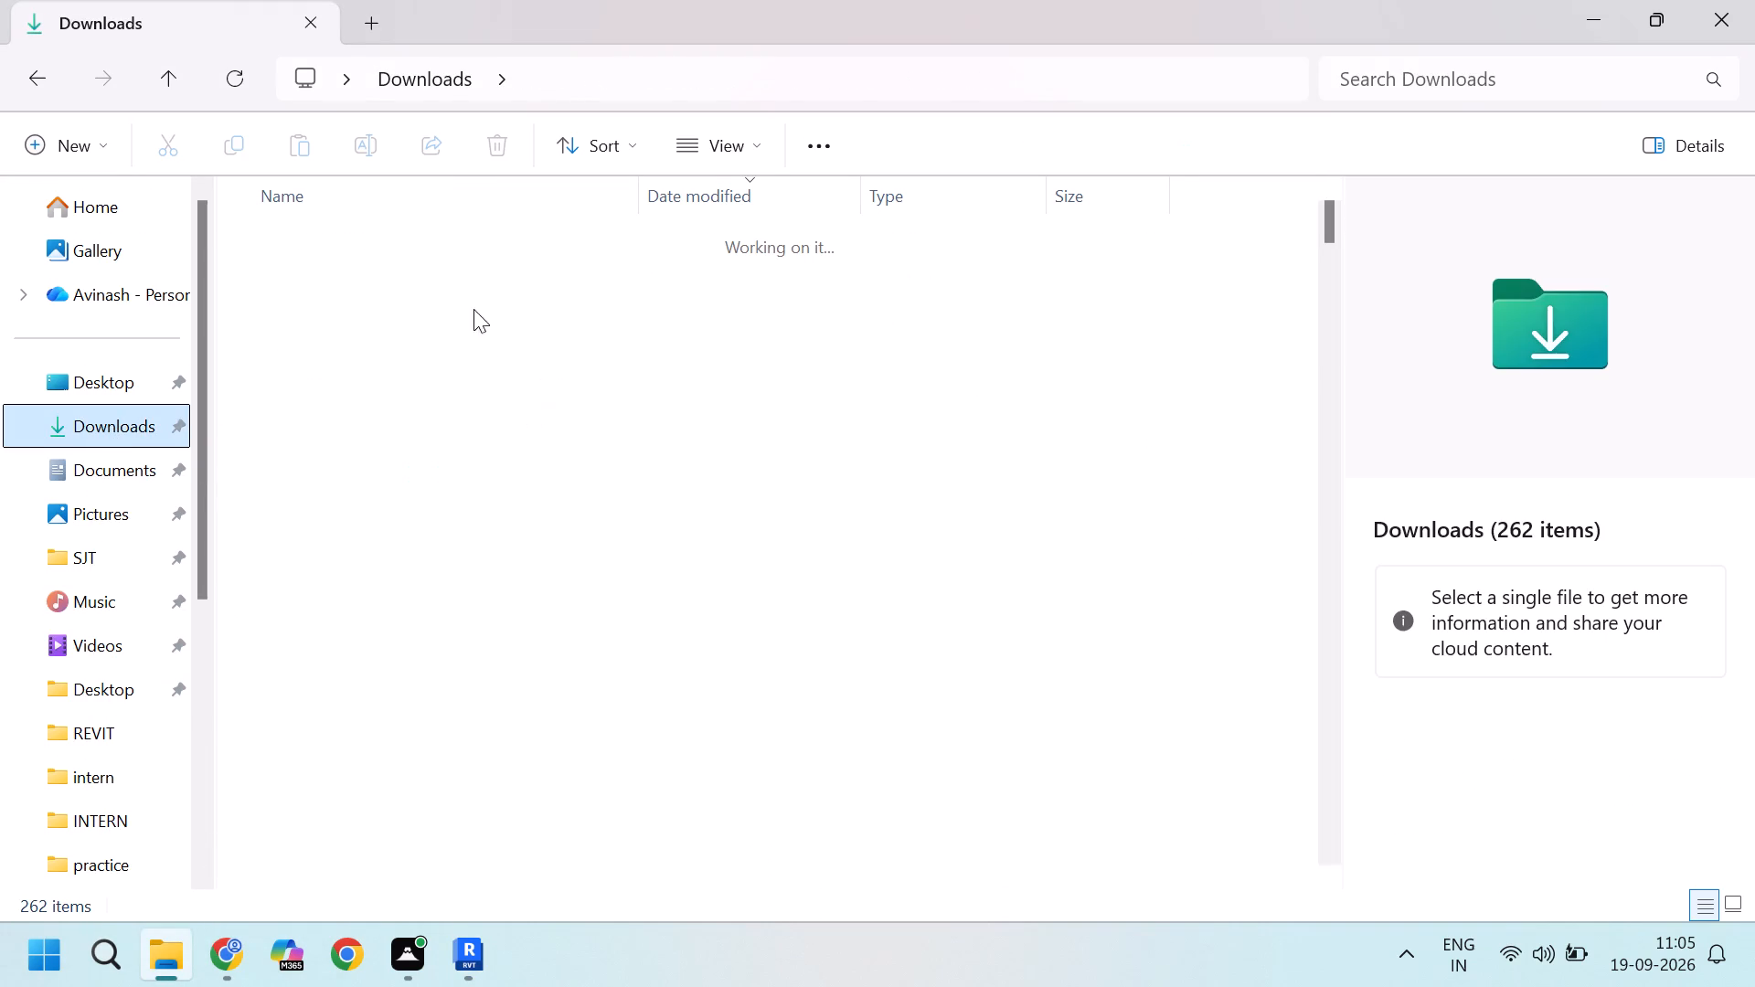
left_click(443, 280)
right_click(443, 280)
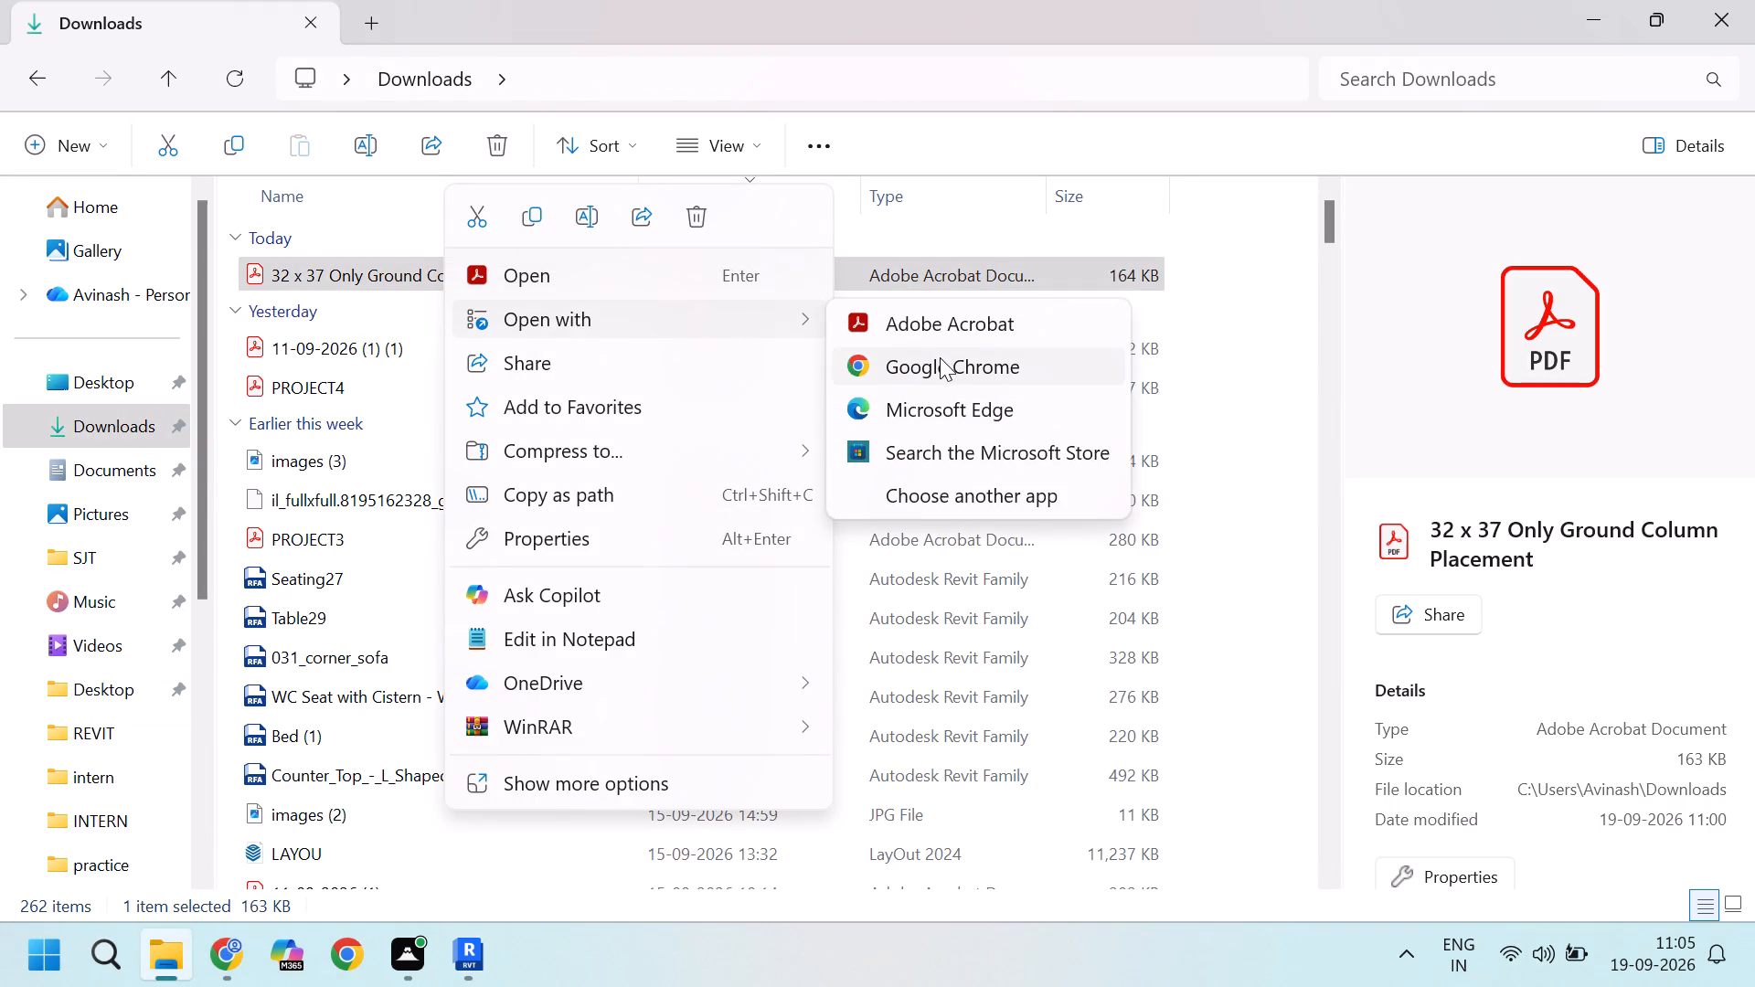
left_click(941, 360)
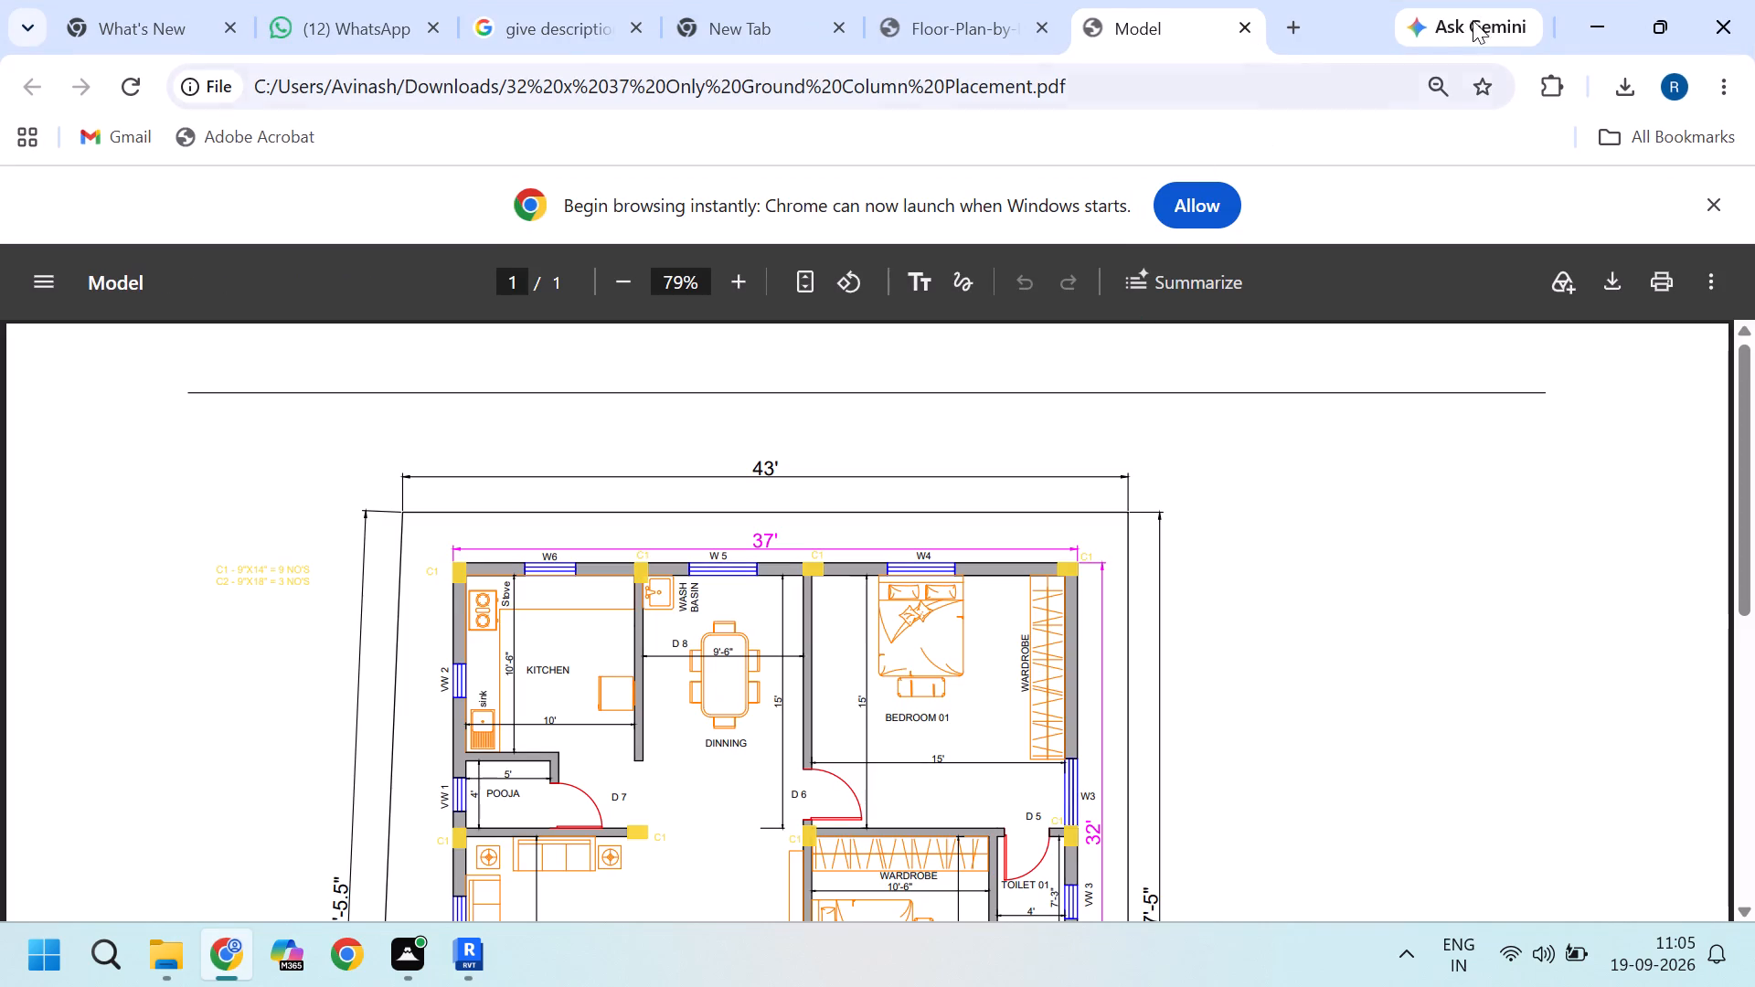
Arrange the Revit and Chrome windows side by side so the Level 1 plan and the PDF are both visible.
left_click(1665, 26)
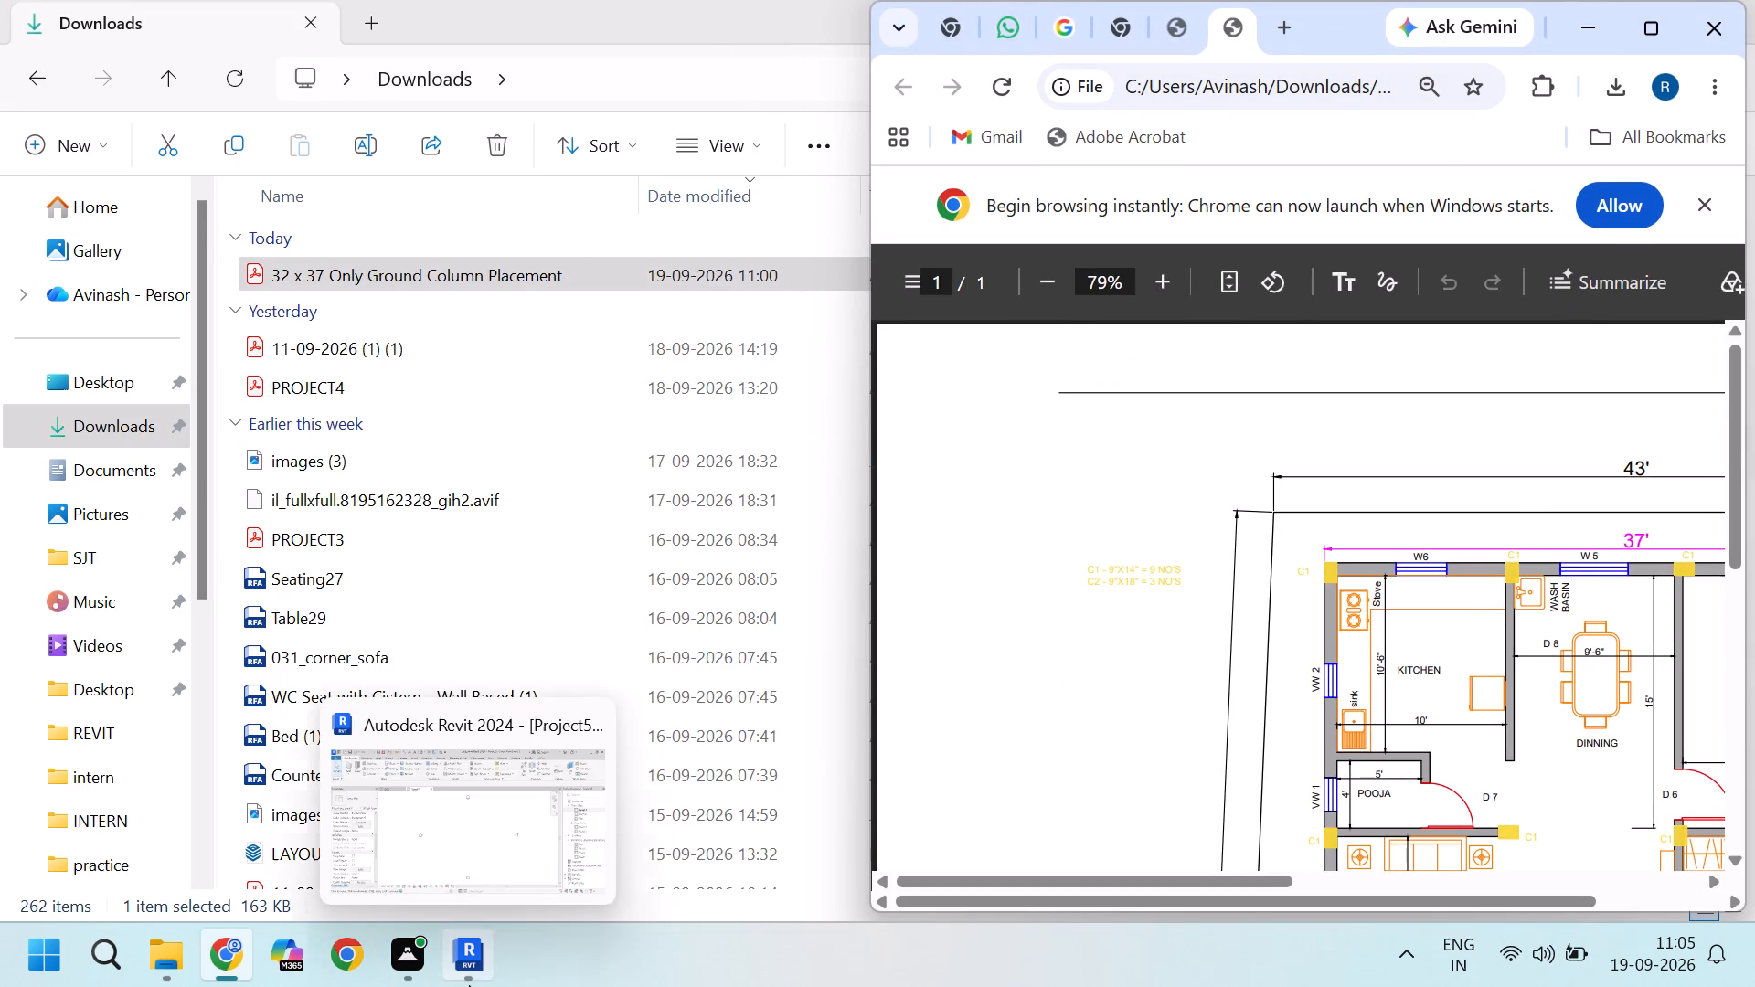
left_click(491, 822)
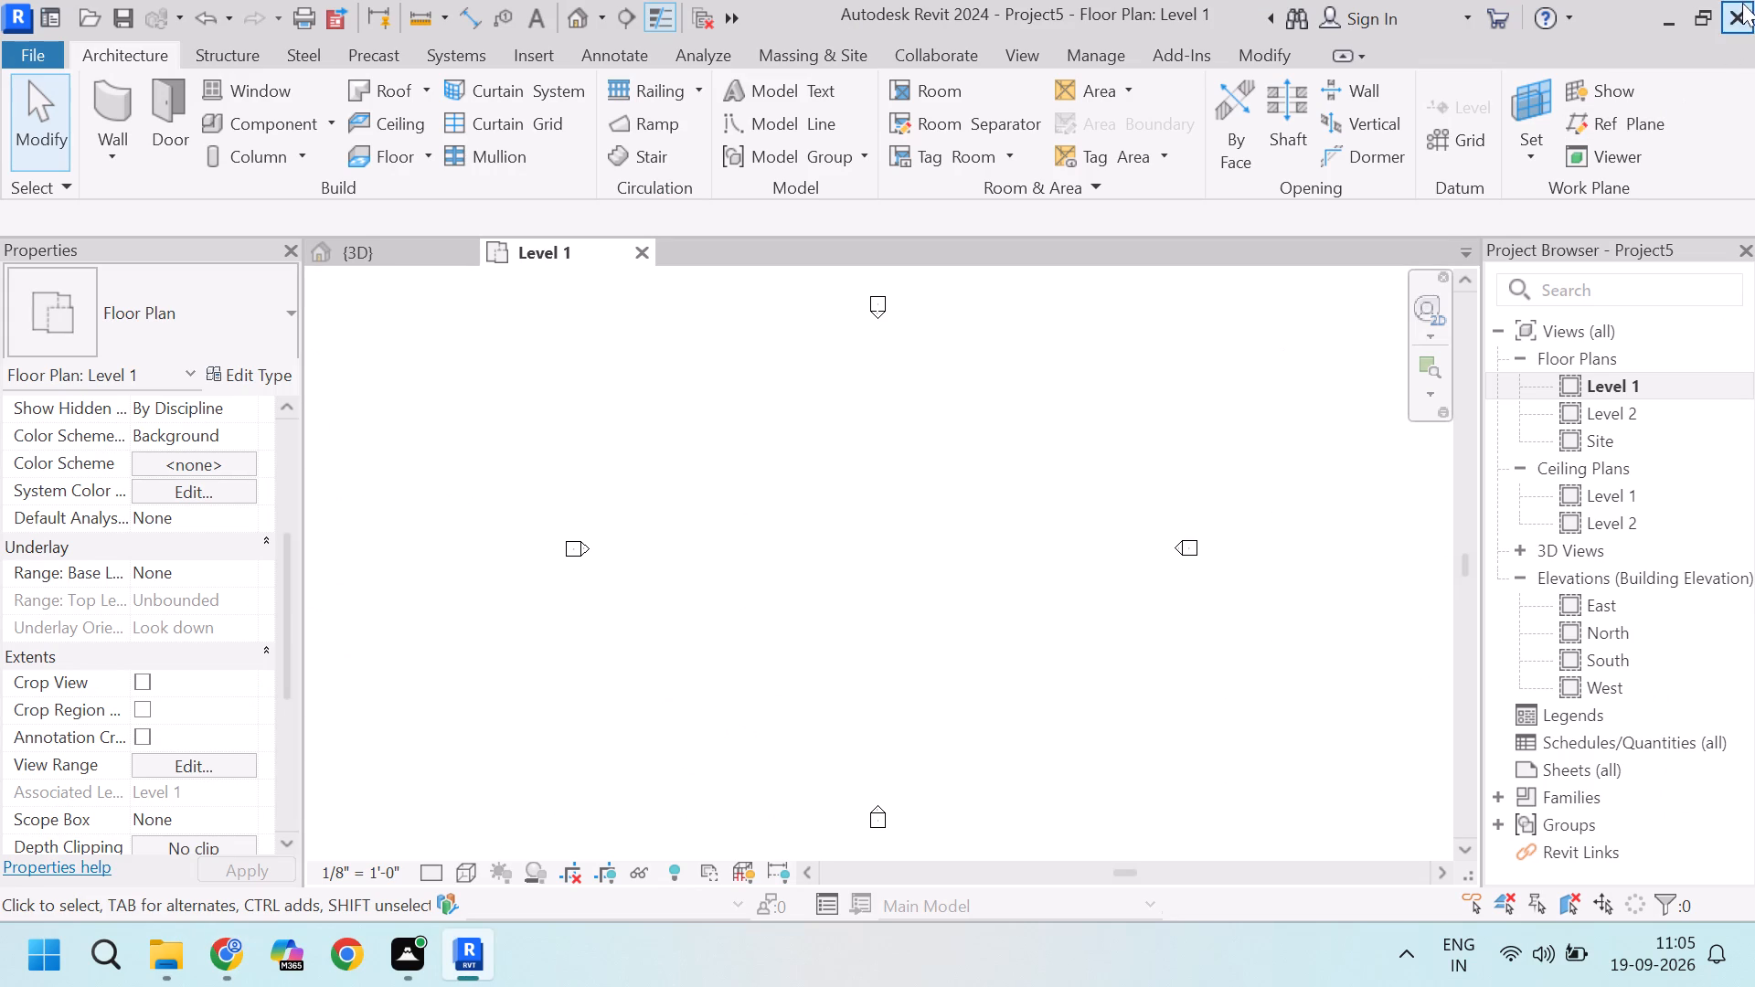
left_click(1713, 15)
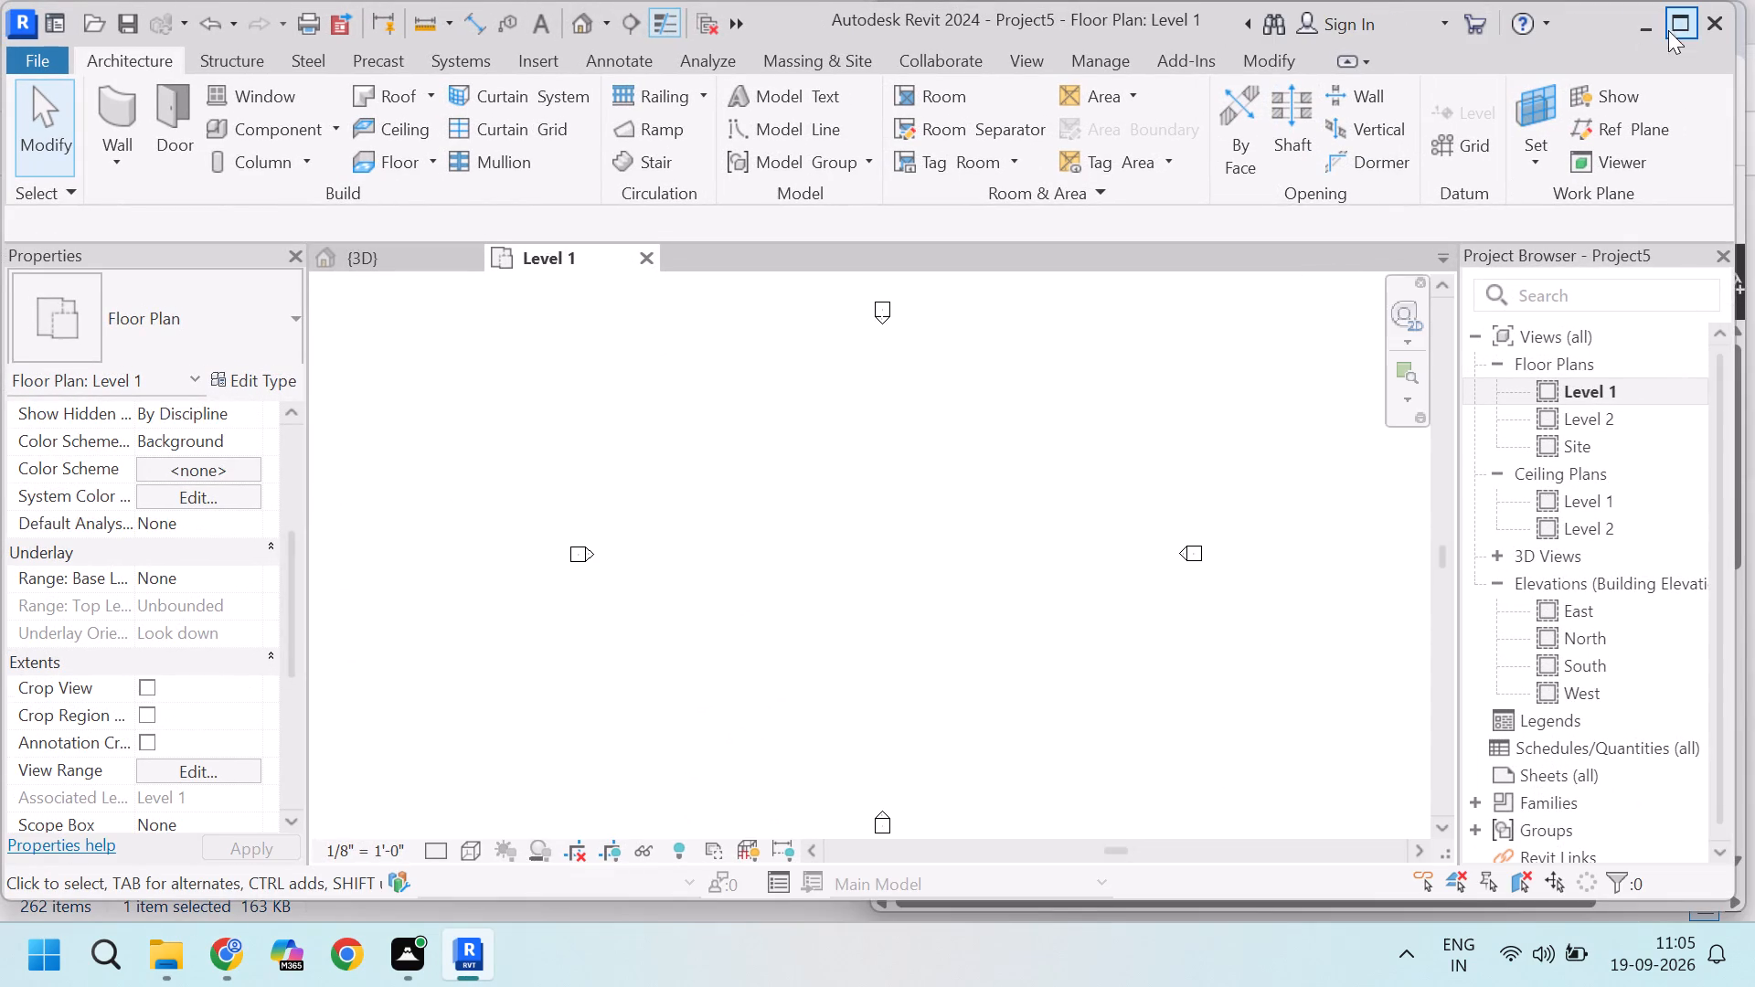
left_click(1688, 11)
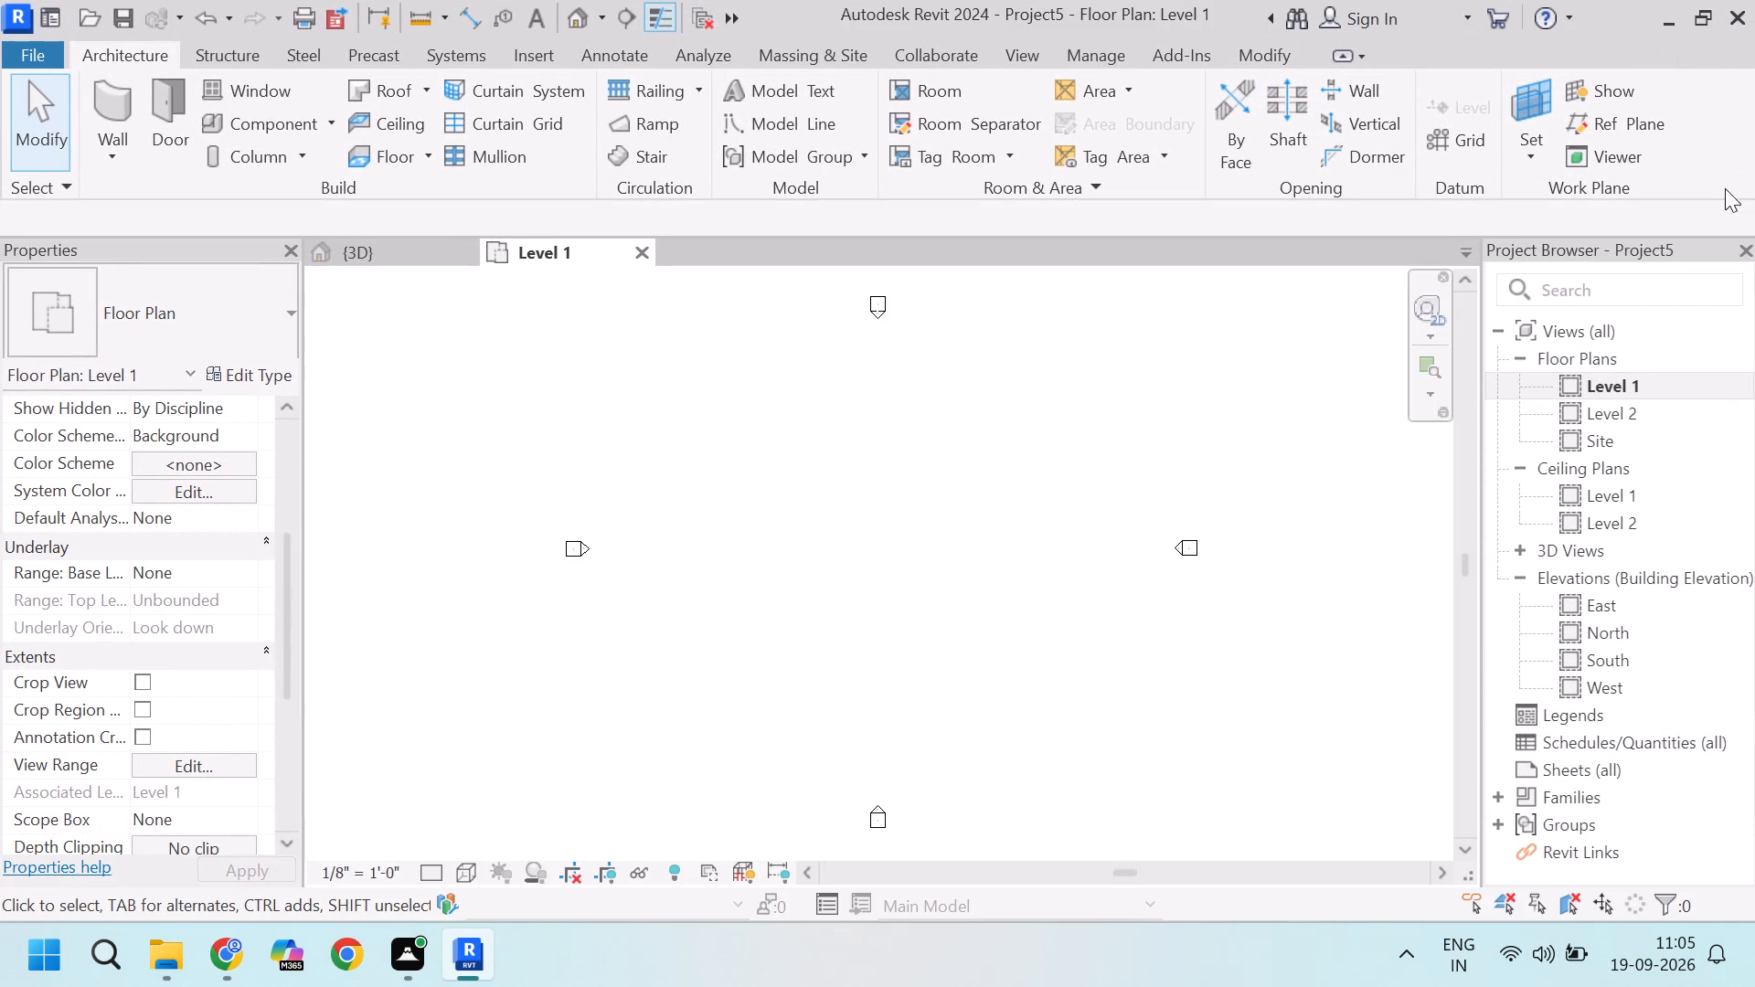
left_click(1693, 14)
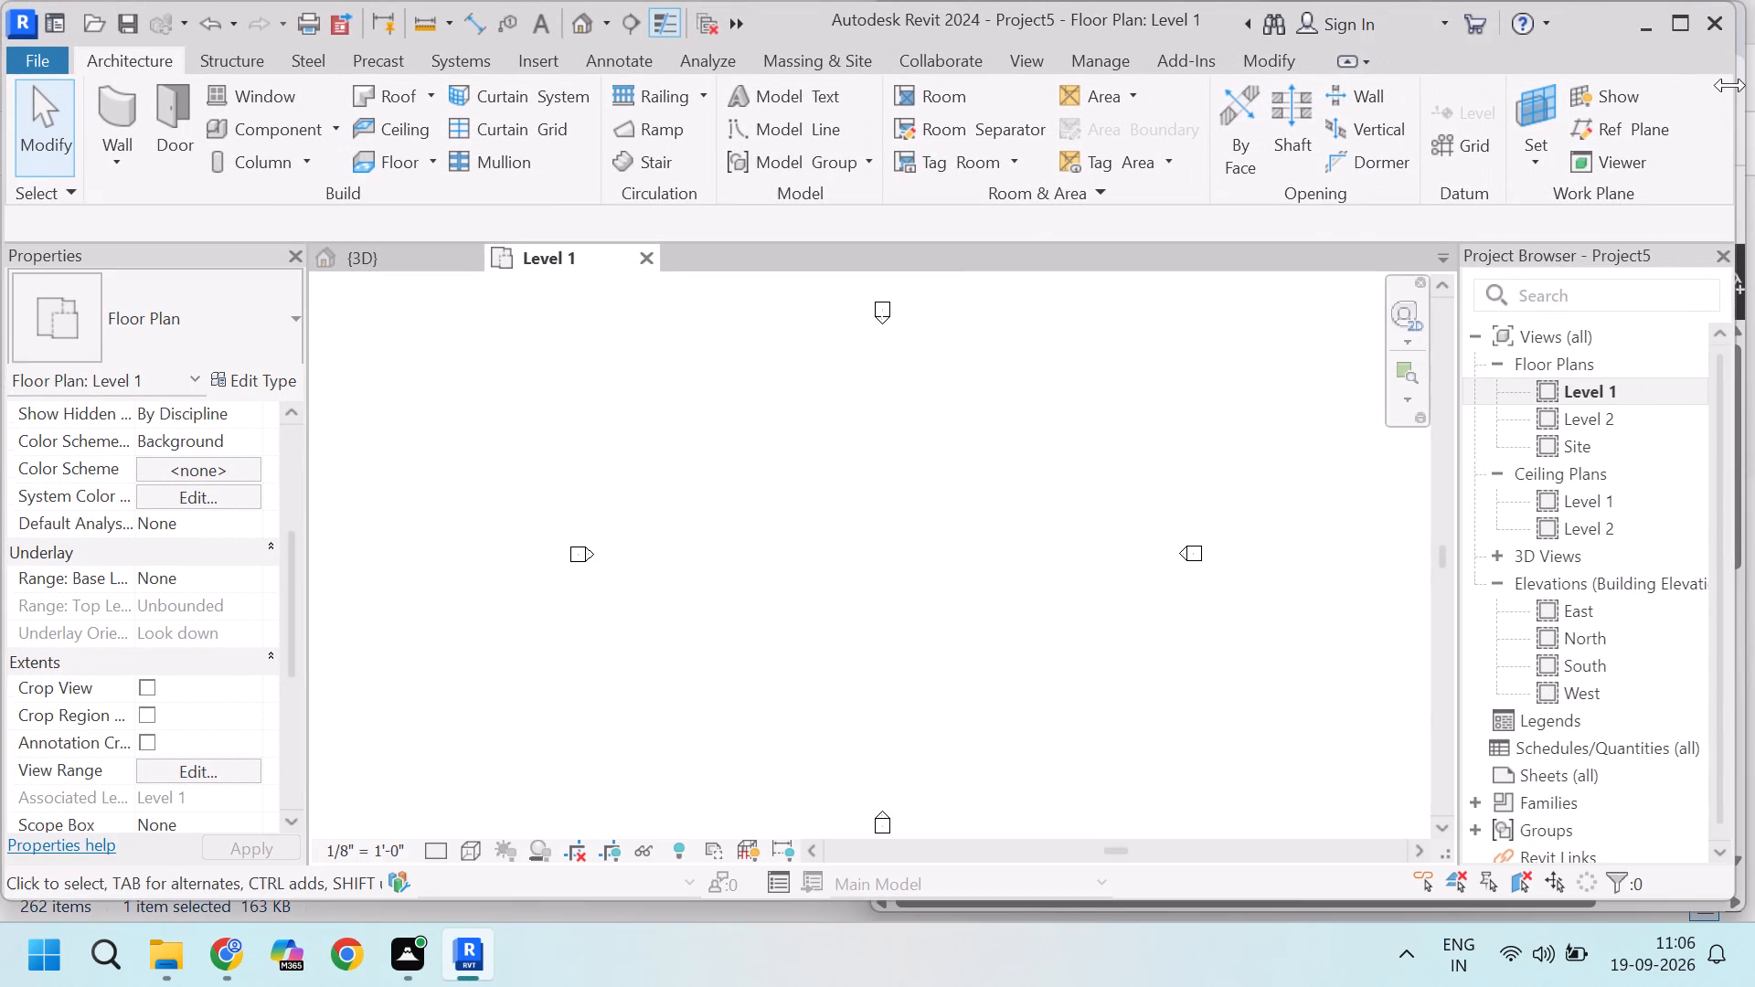
left_click_drag(1735, 91, 1062, 122)
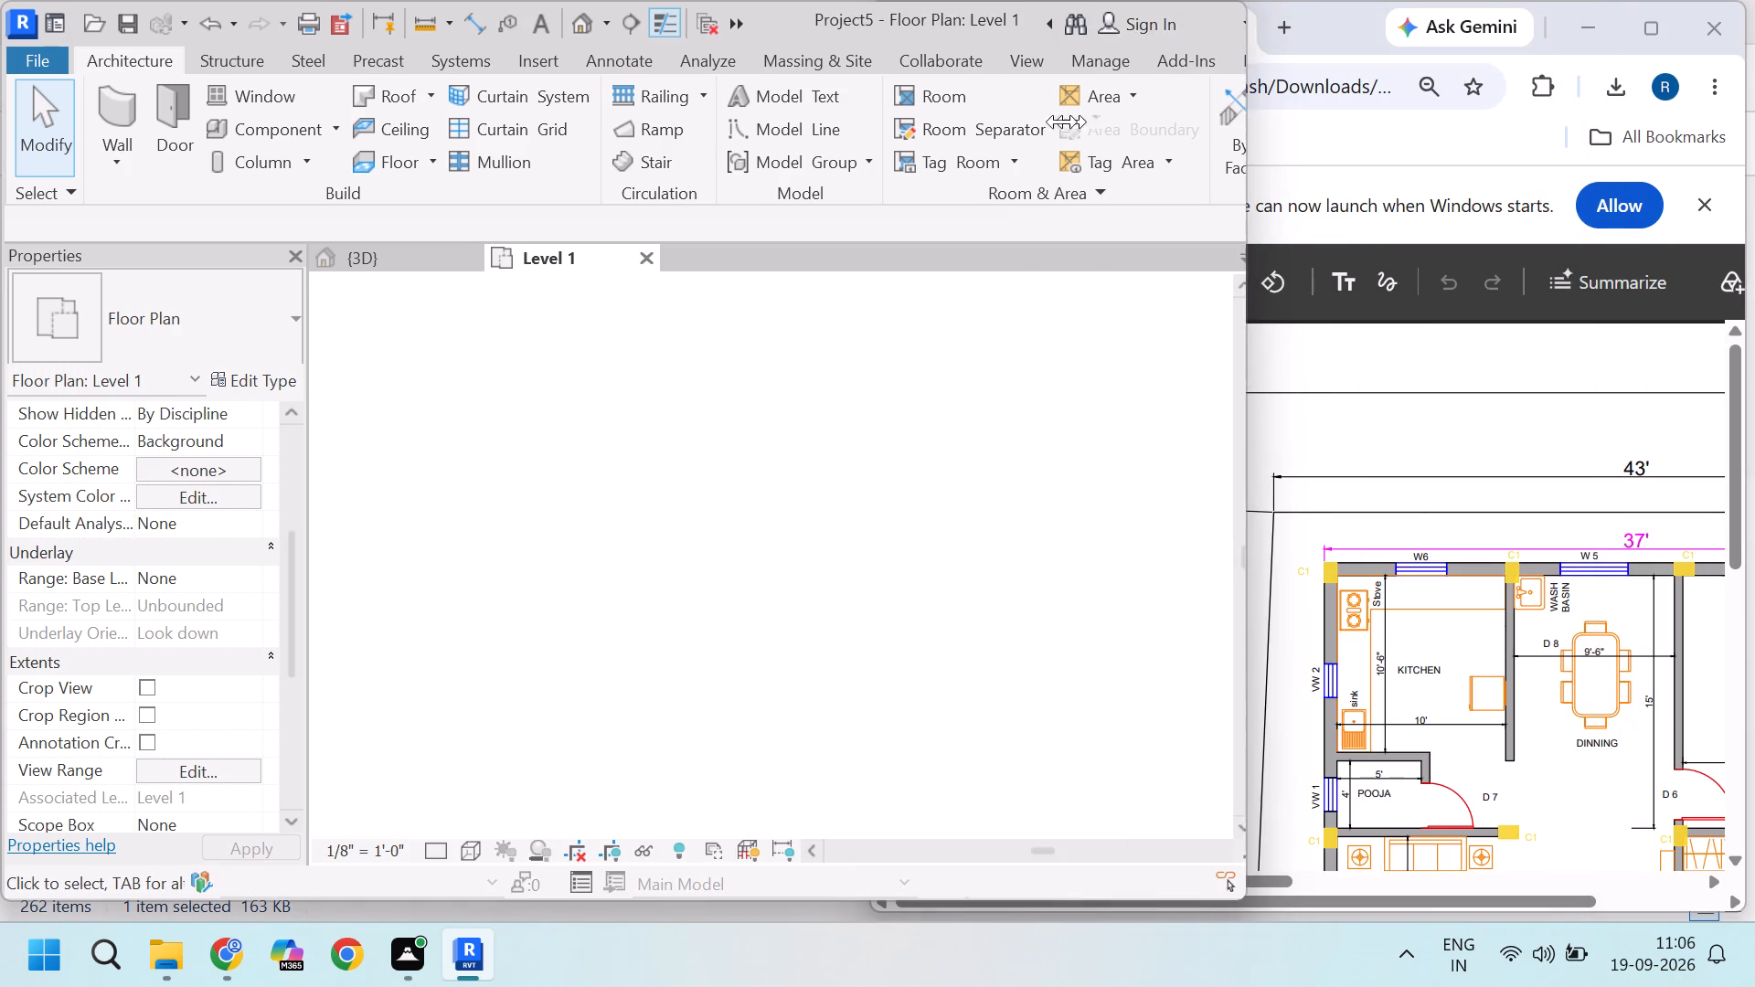
left_click_drag(1062, 122, 824, 126)
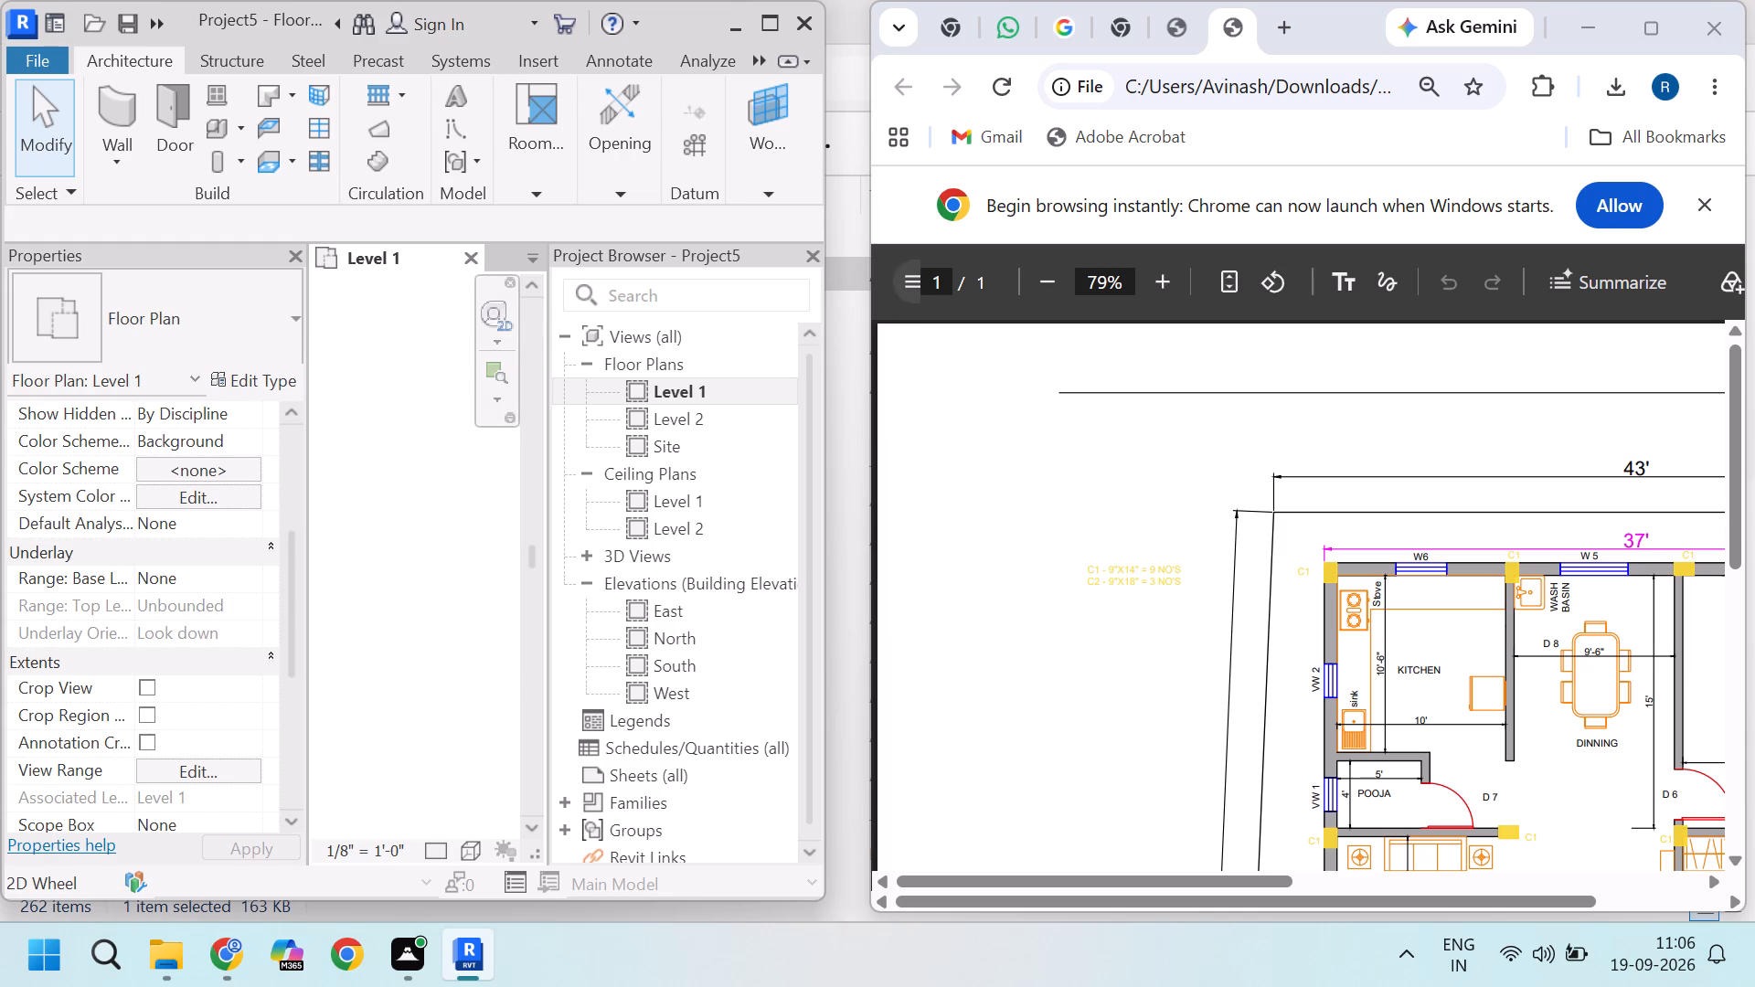
left_click_drag(824, 335, 877, 334)
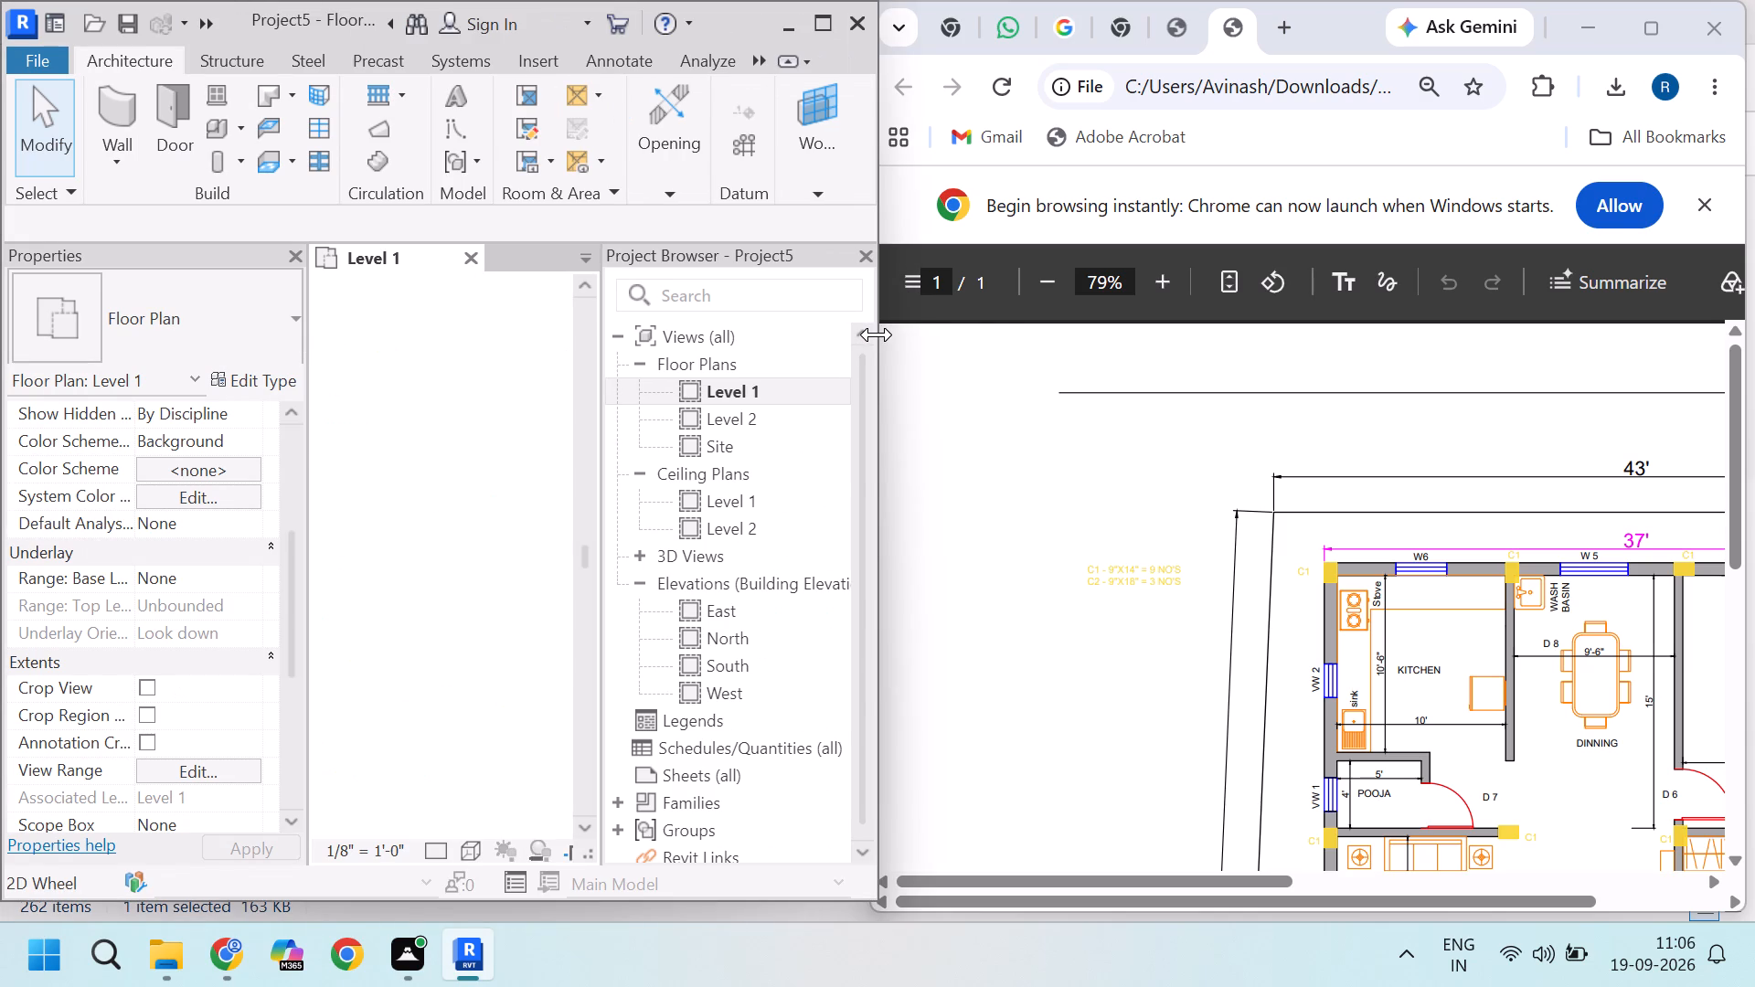
left_click_drag(877, 334, 1100, 363)
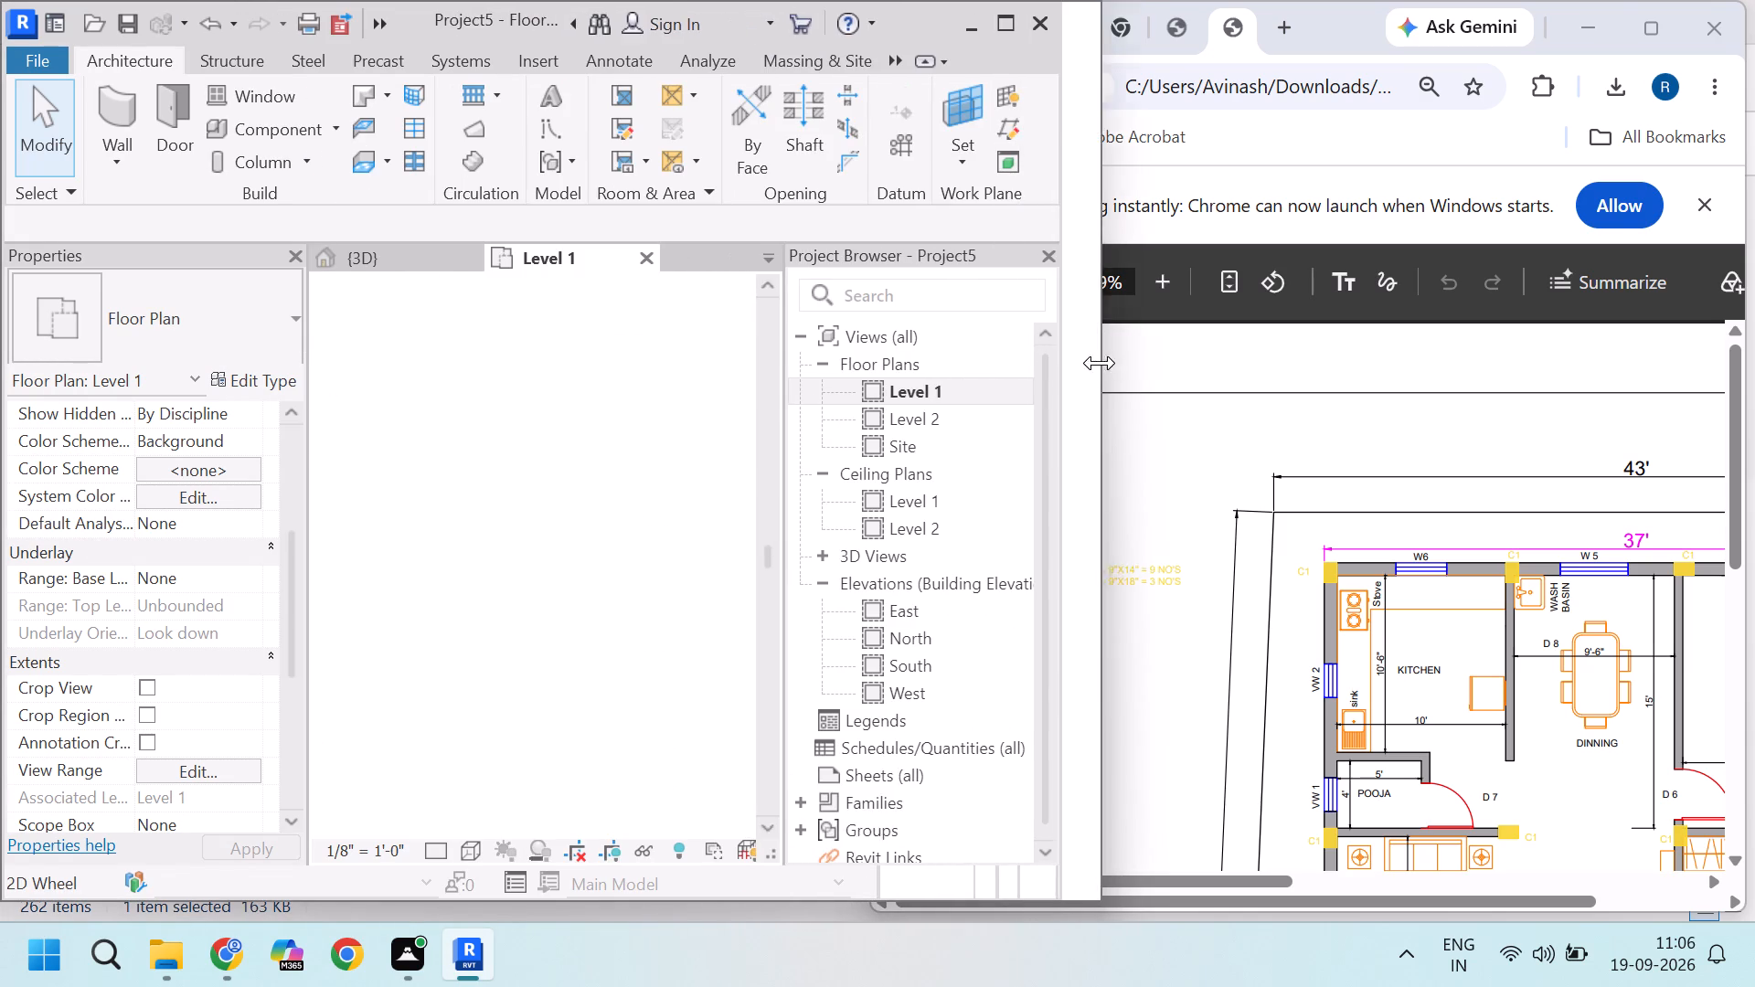
left_click_drag(1100, 363, 1194, 367)
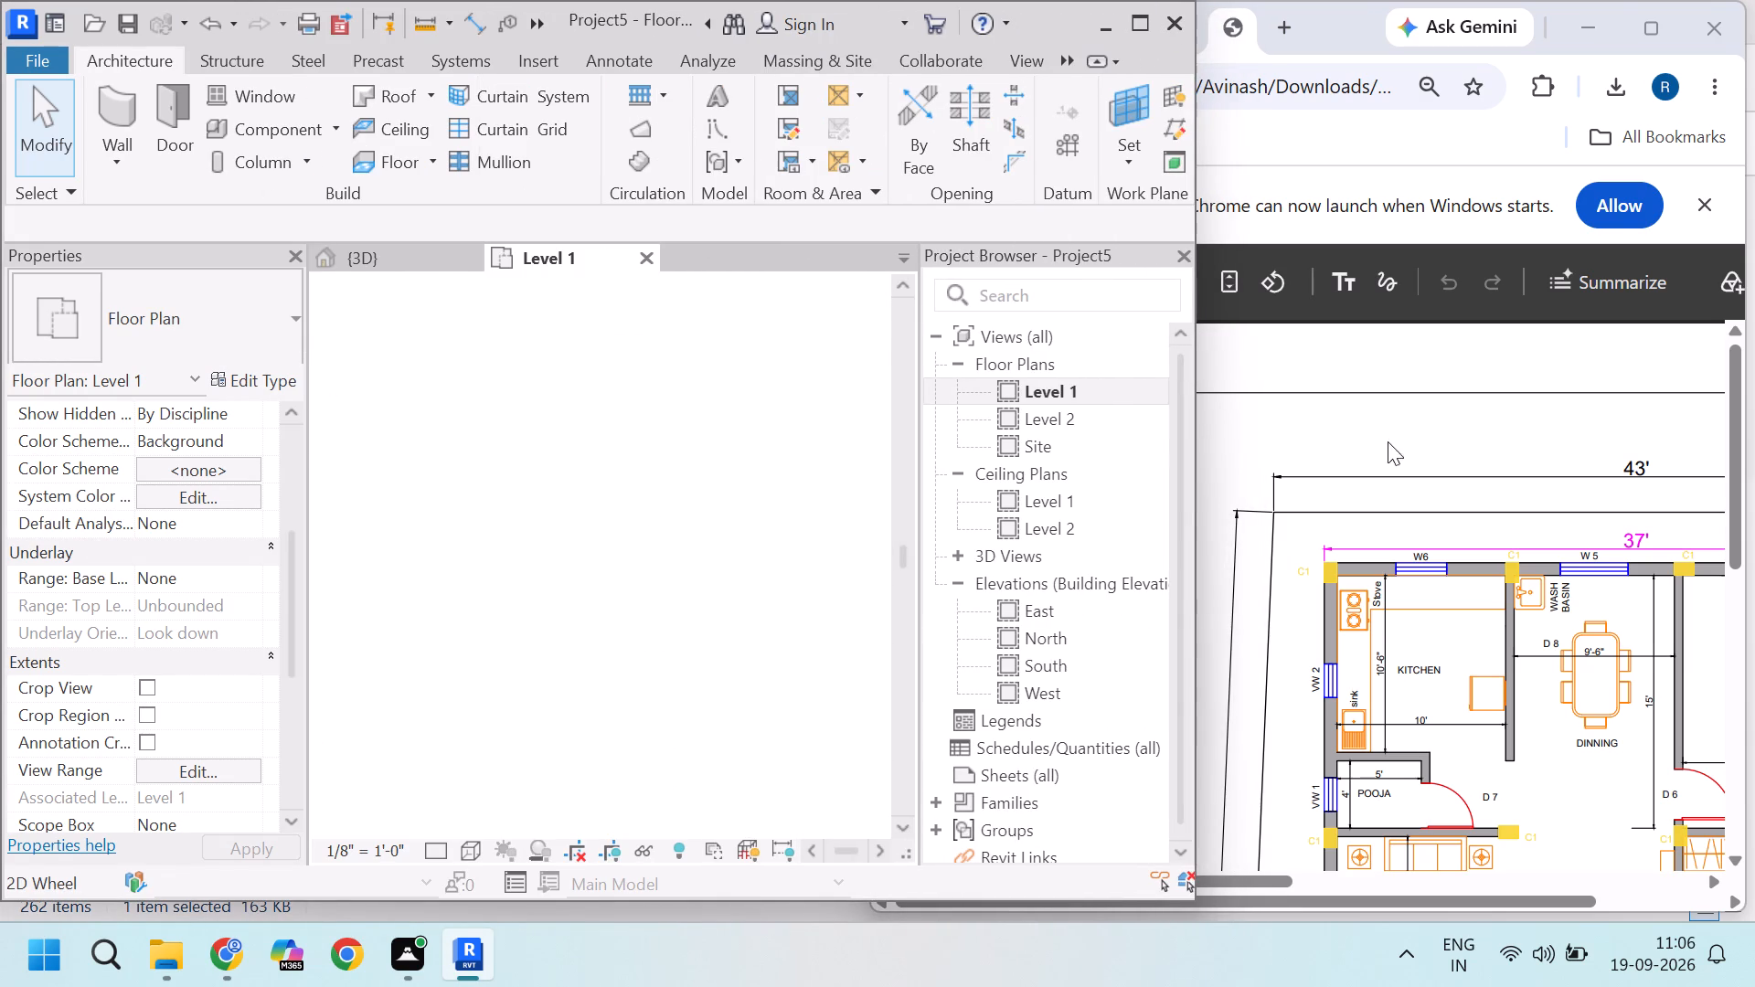
Examine the house plan in the PDF, covering its overall dimensions, room layout, walls and openings.
scroll(593, 547, "down", 9)
scroll(688, 525, "up", 6)
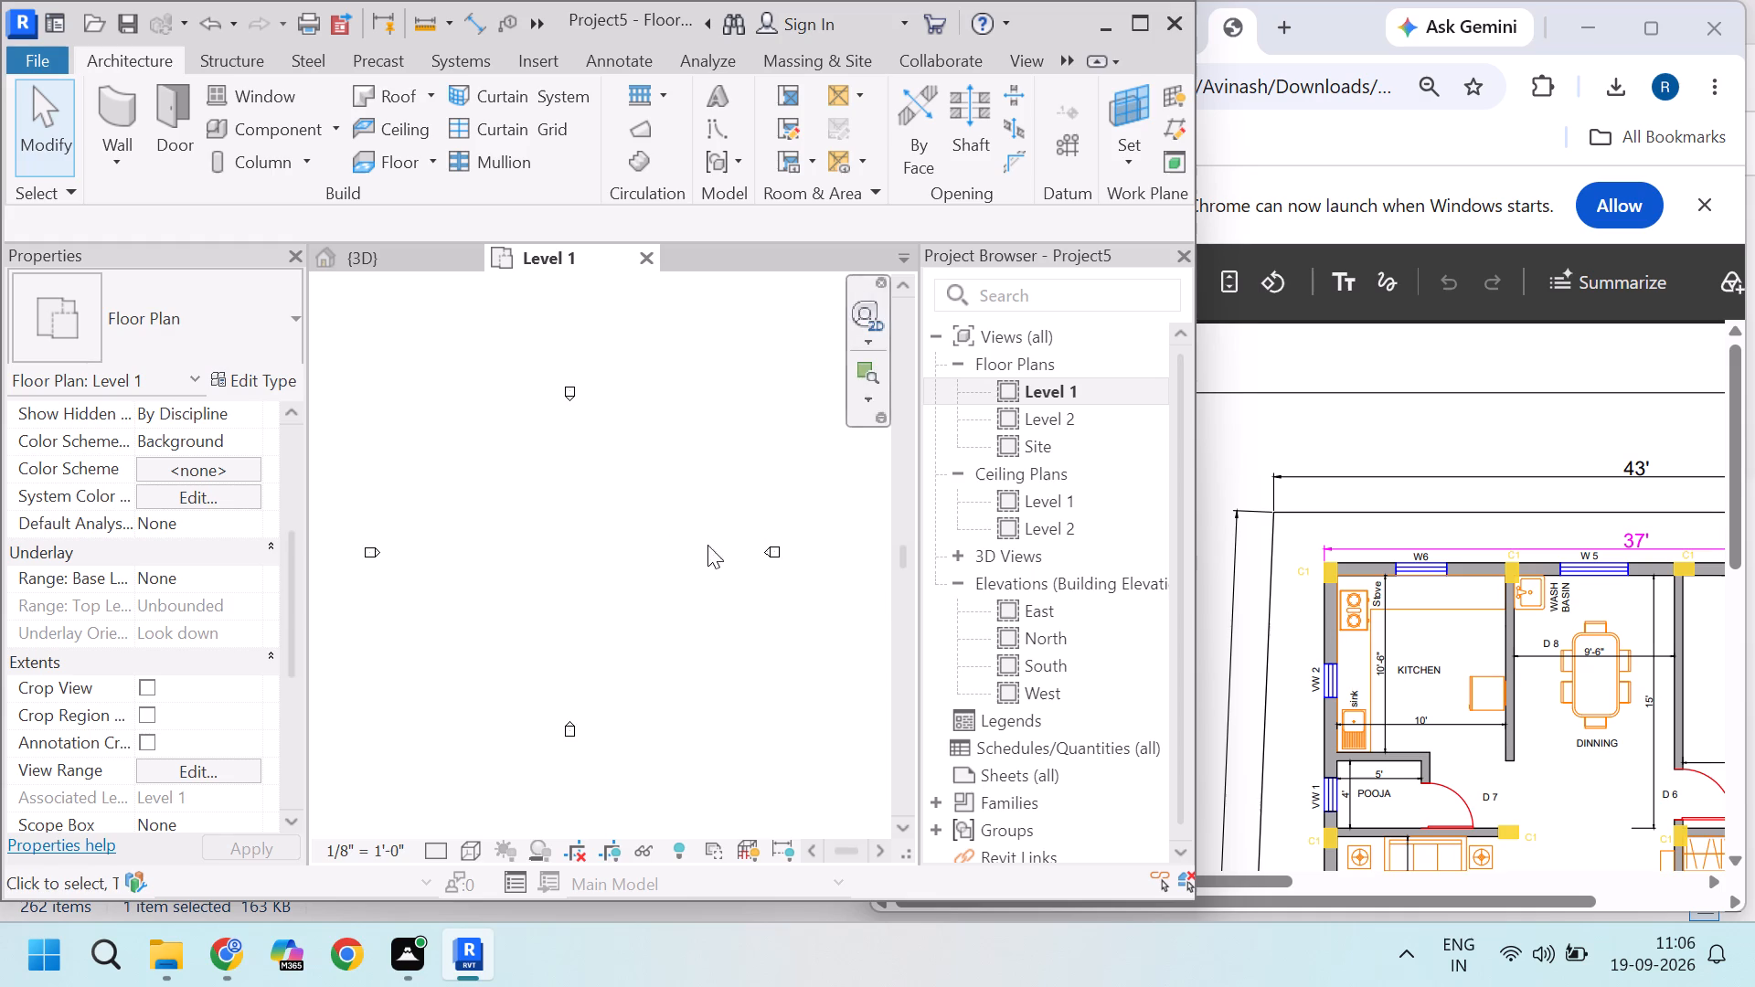
scroll(599, 518, "up", 2)
scroll(1546, 602, "down", 2)
scroll(1513, 585, "up", 2)
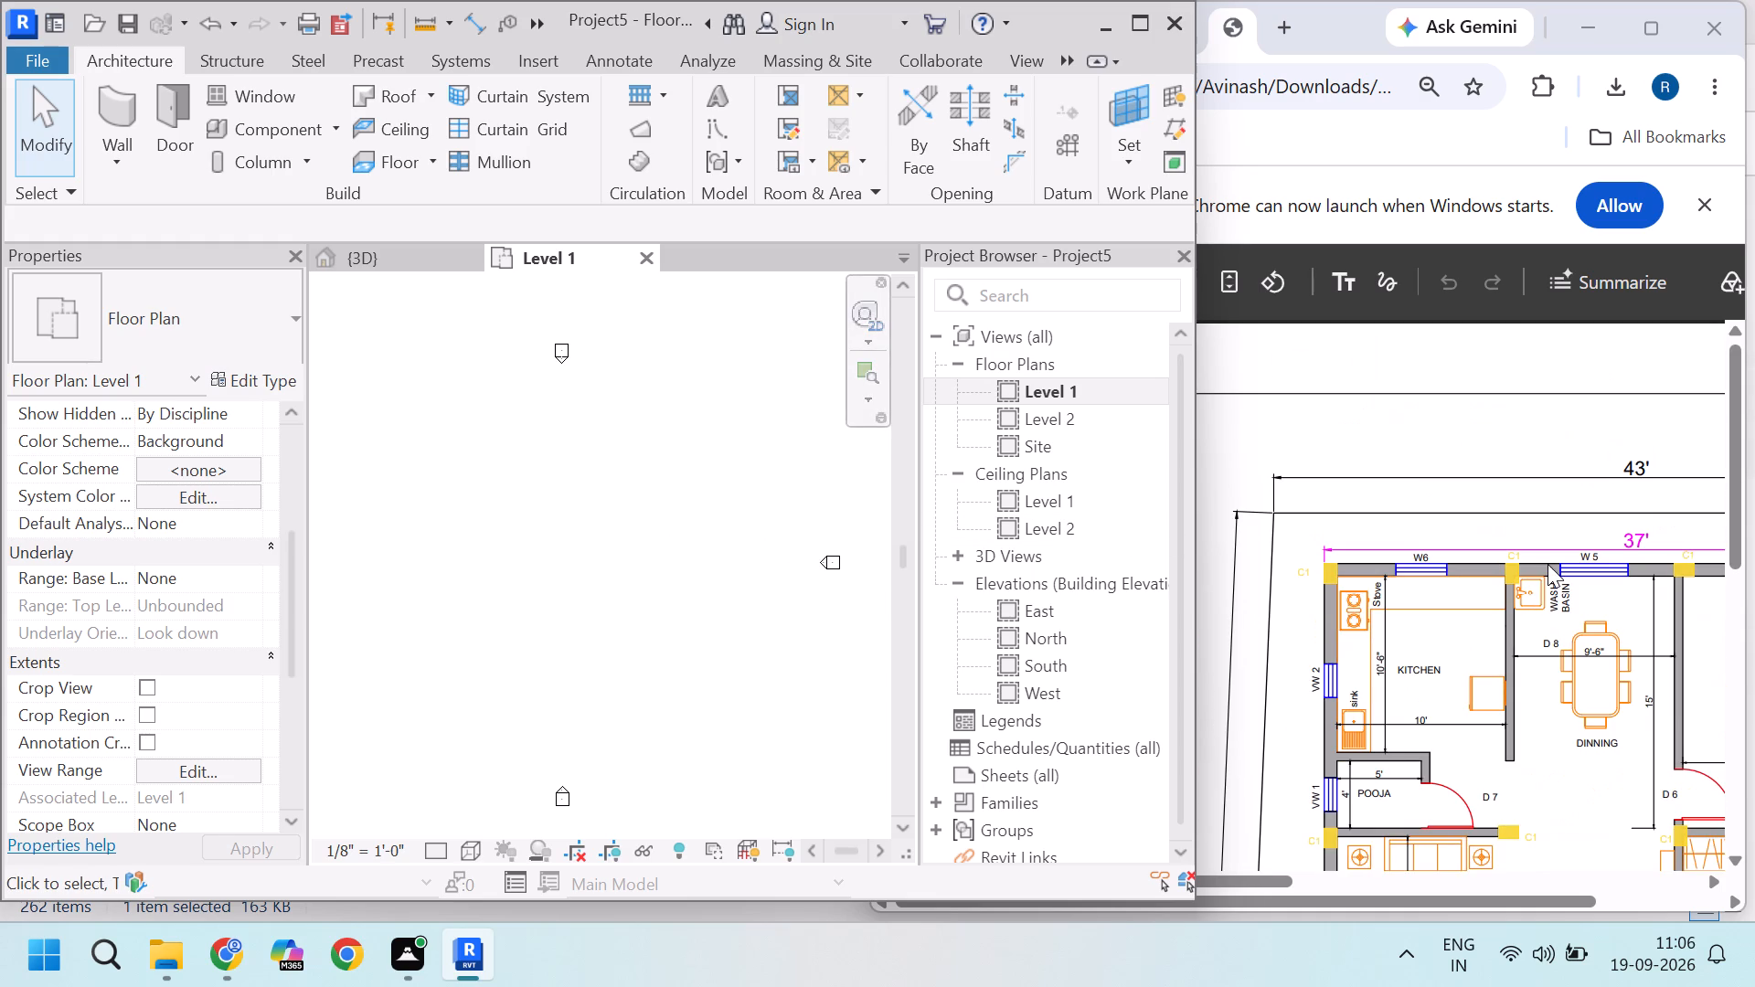
scroll(1548, 564, "down", 3, "shift")
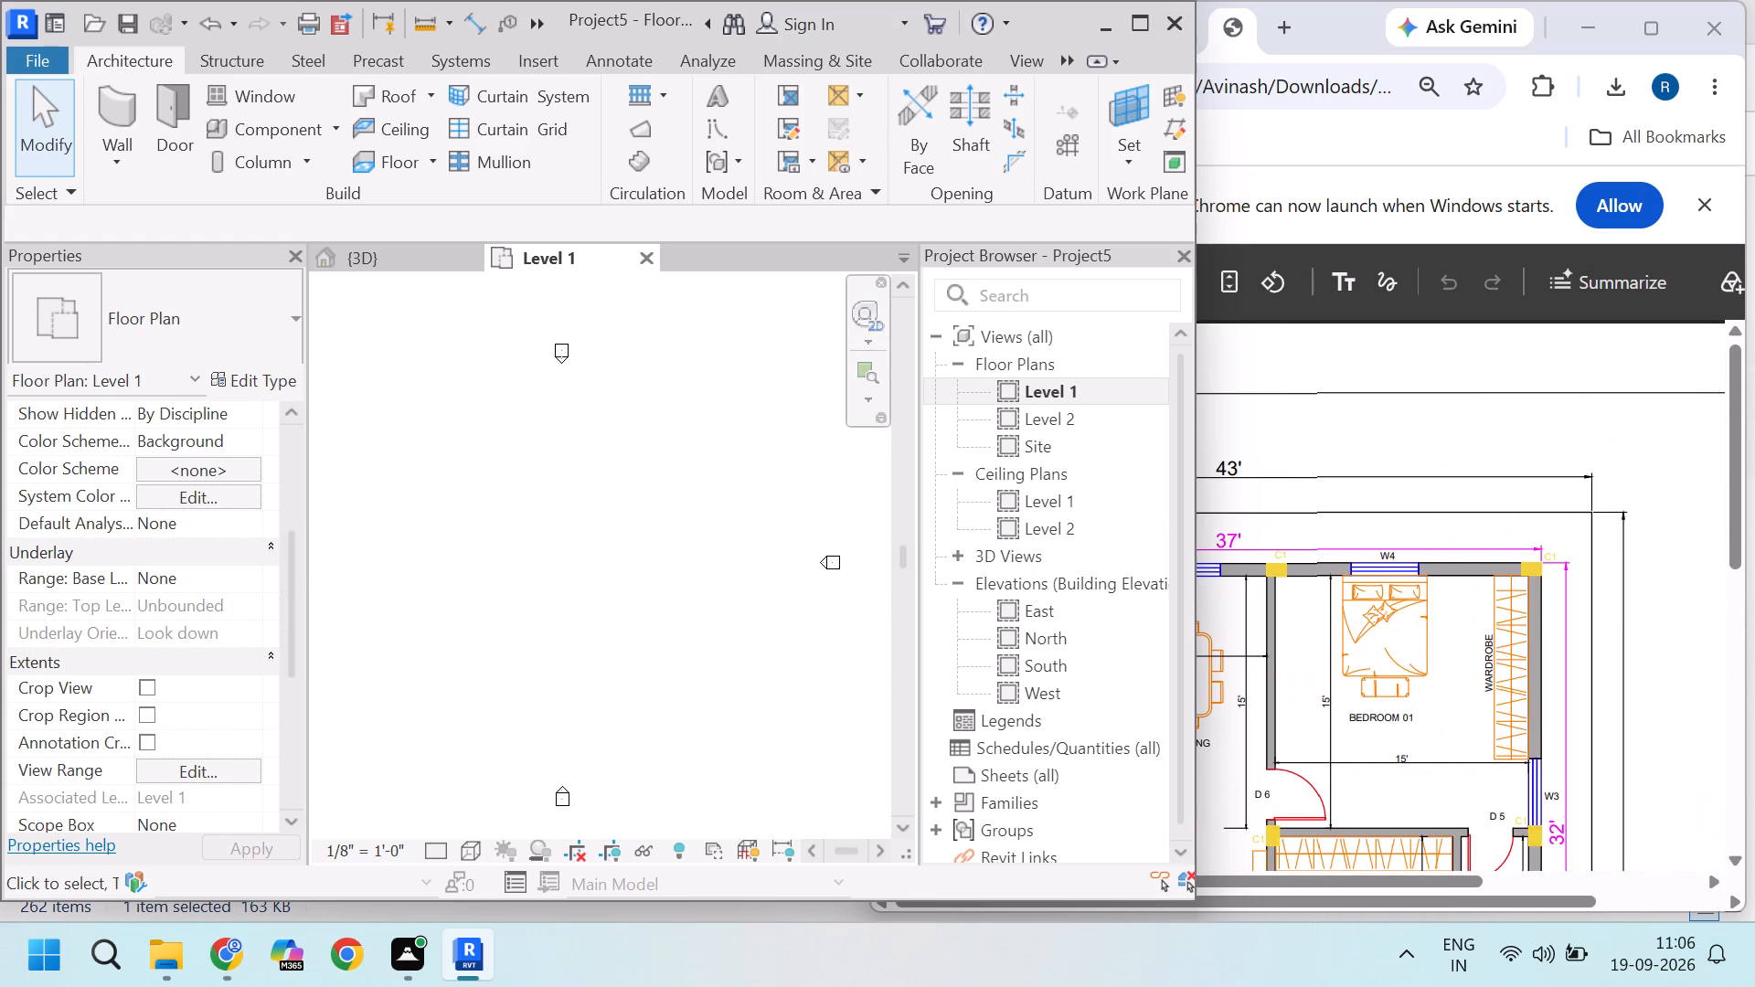
scroll(1525, 541, "up", 3)
scroll(1522, 541, "down", 2)
scroll(1512, 515, "up", 1)
middle_click_drag(1511, 515, 1493, 515)
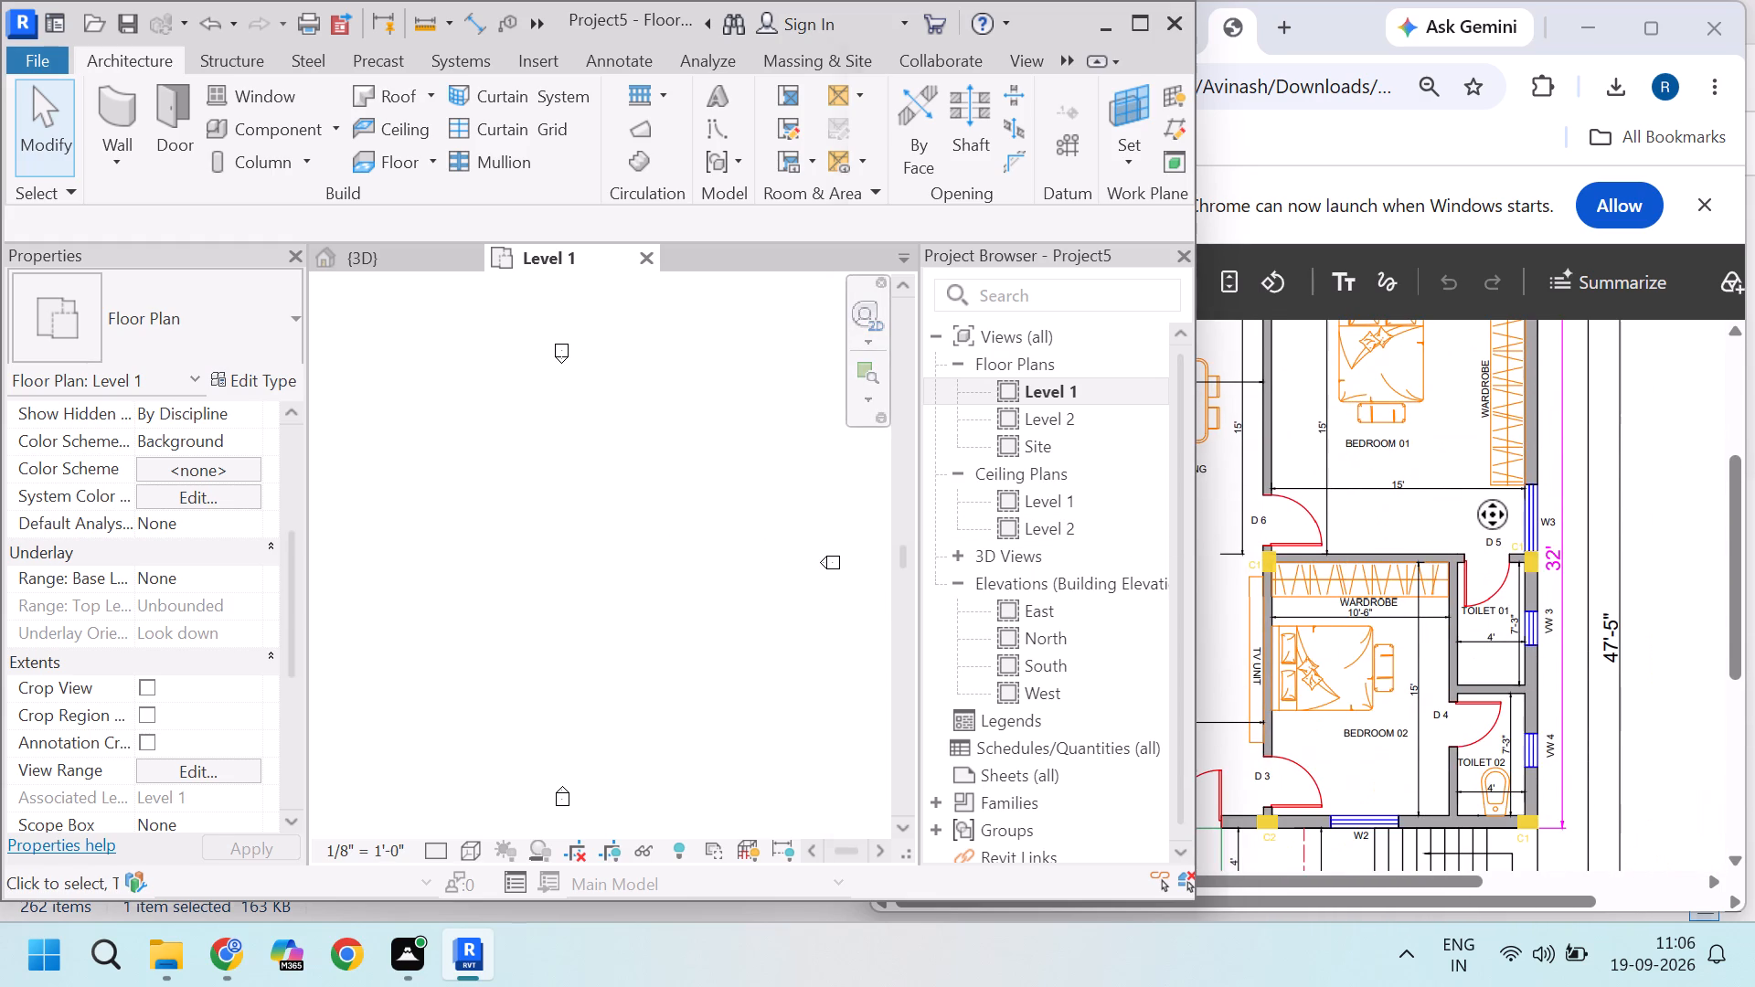
middle_click_drag(1493, 515, 1454, 515)
middle_click_drag(1473, 503, 1369, 508)
scroll(1381, 504, "down", 2)
scroll(1351, 473, "up", 1)
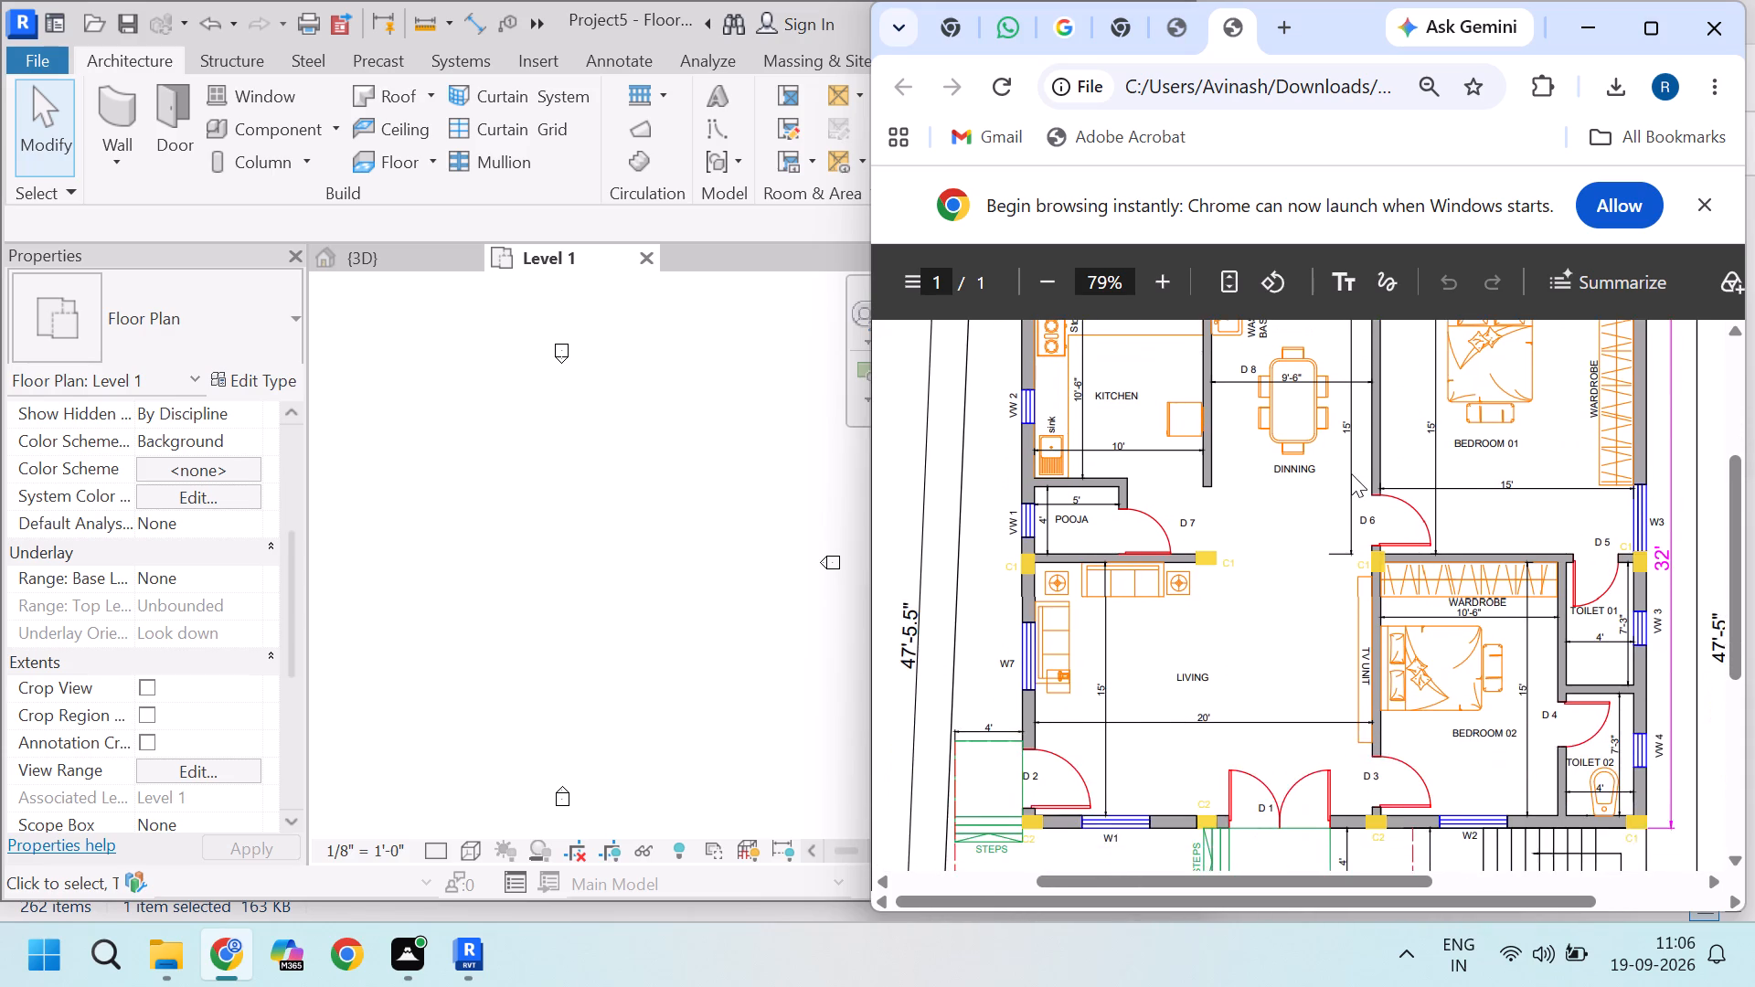
scroll(648, 500, "down", 2)
scroll(550, 500, "up", 1)
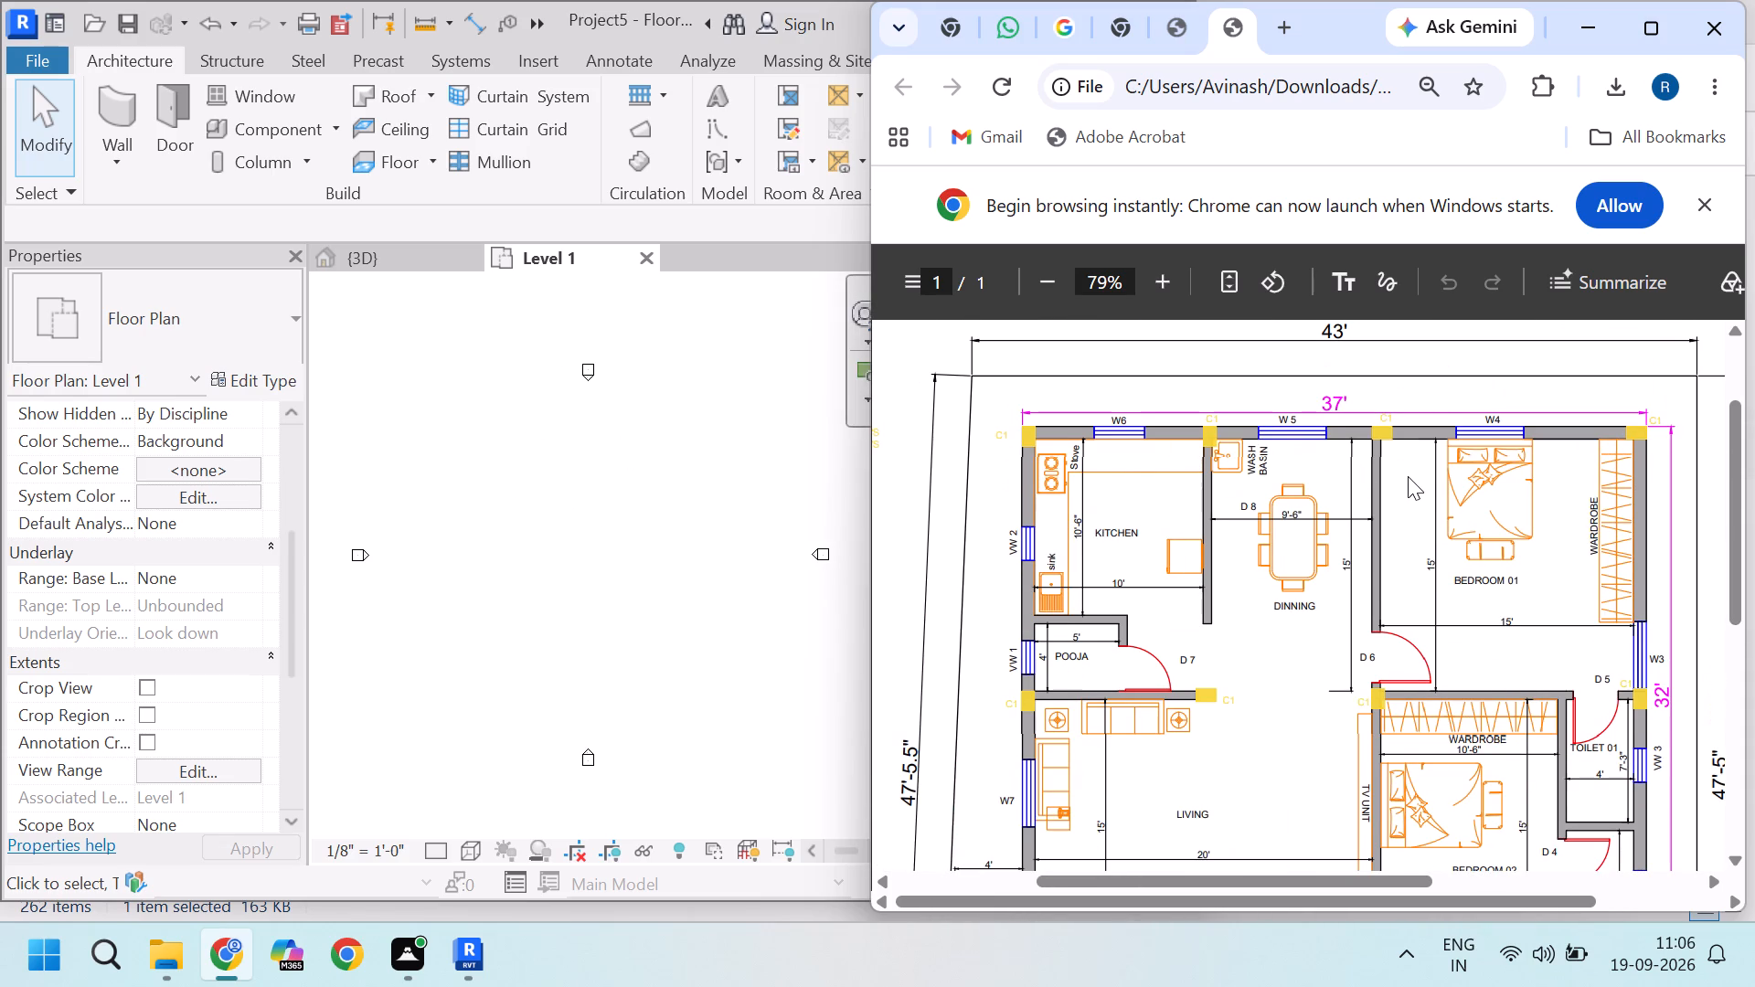
scroll(1346, 470, "down", 2, "ctrl")
scroll(1388, 538, "up", 3)
scroll(1420, 571, "up", 2, "ctrl")
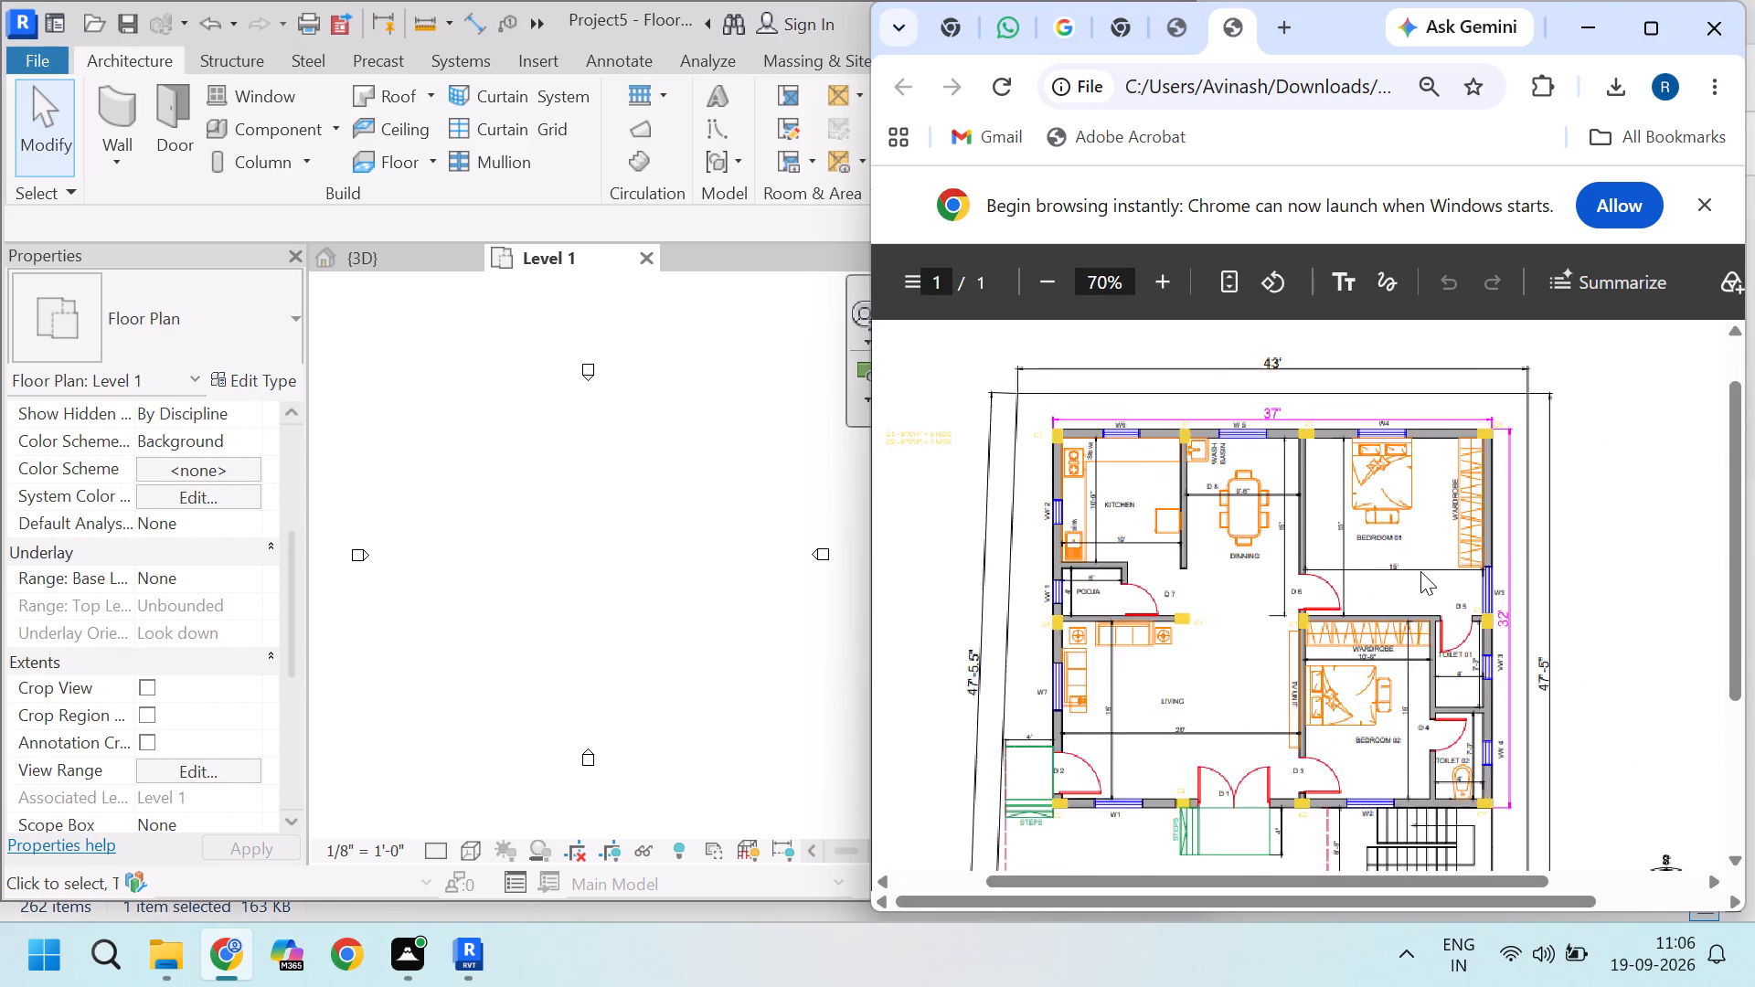
scroll(1274, 443, "down", 2, "ctrl")
scroll(1270, 475, "up", 1, "ctrl")
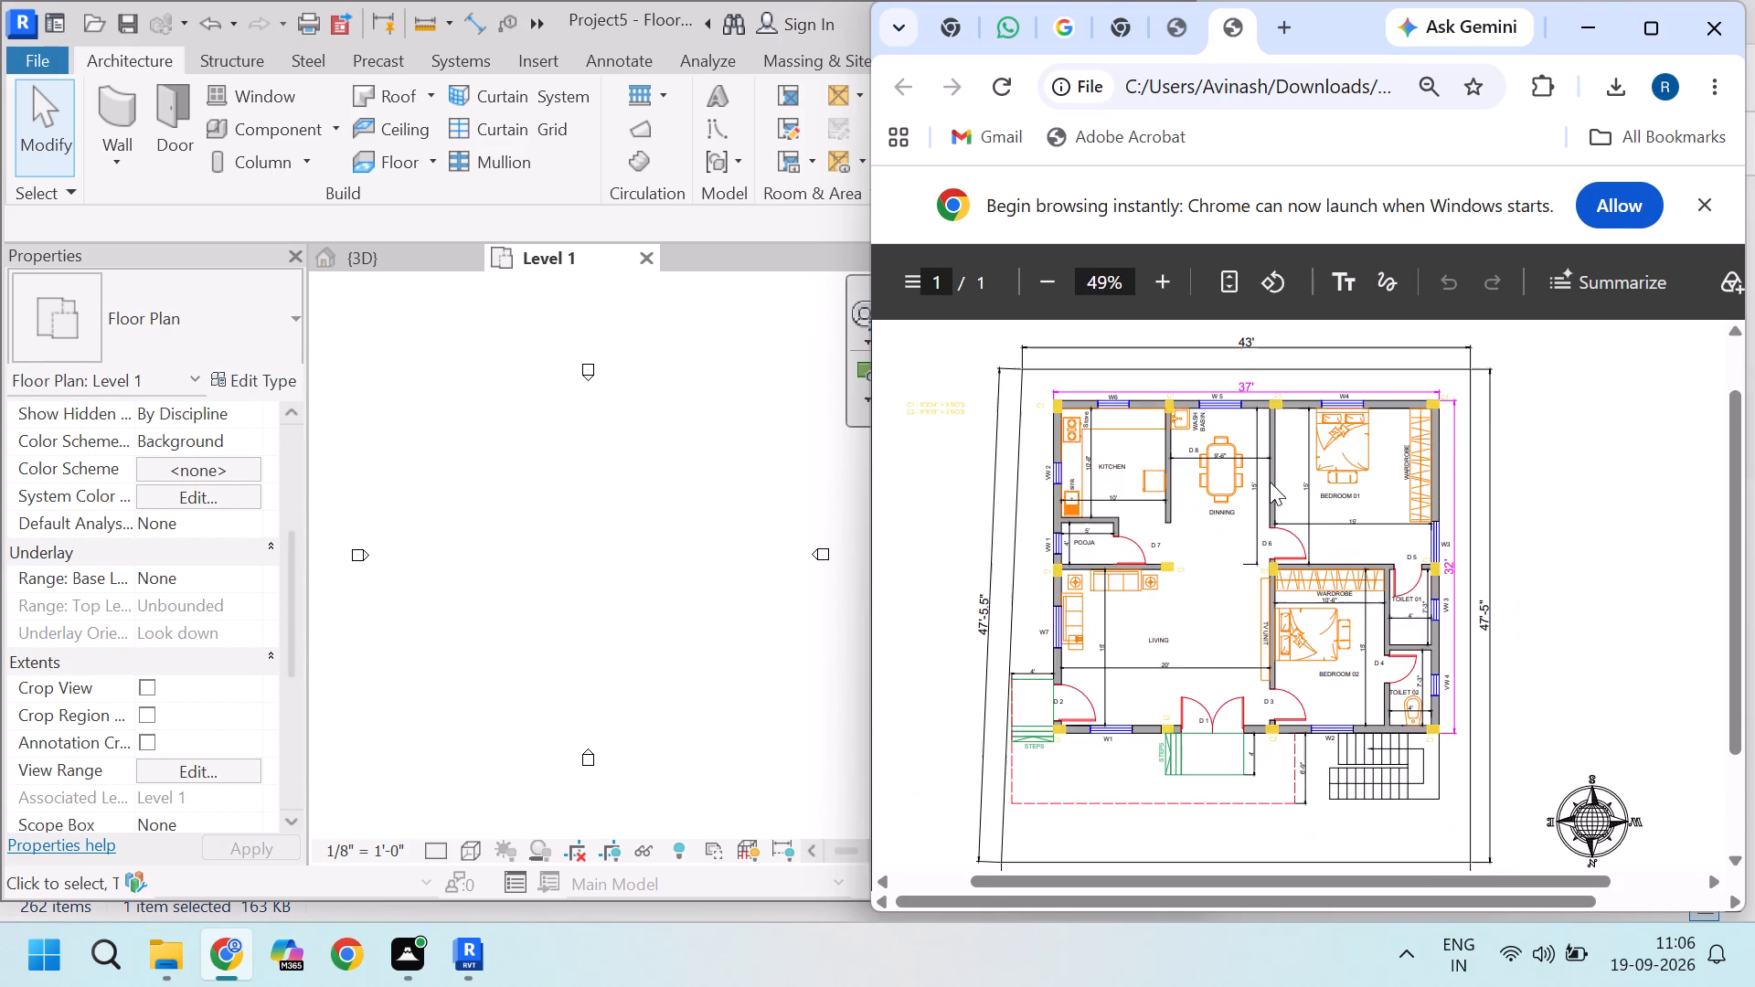
scroll(1282, 492, "up", 1)
scroll(1282, 504, "down", 1, "ctrl")
scroll(1282, 504, "up", 2, "ctrl")
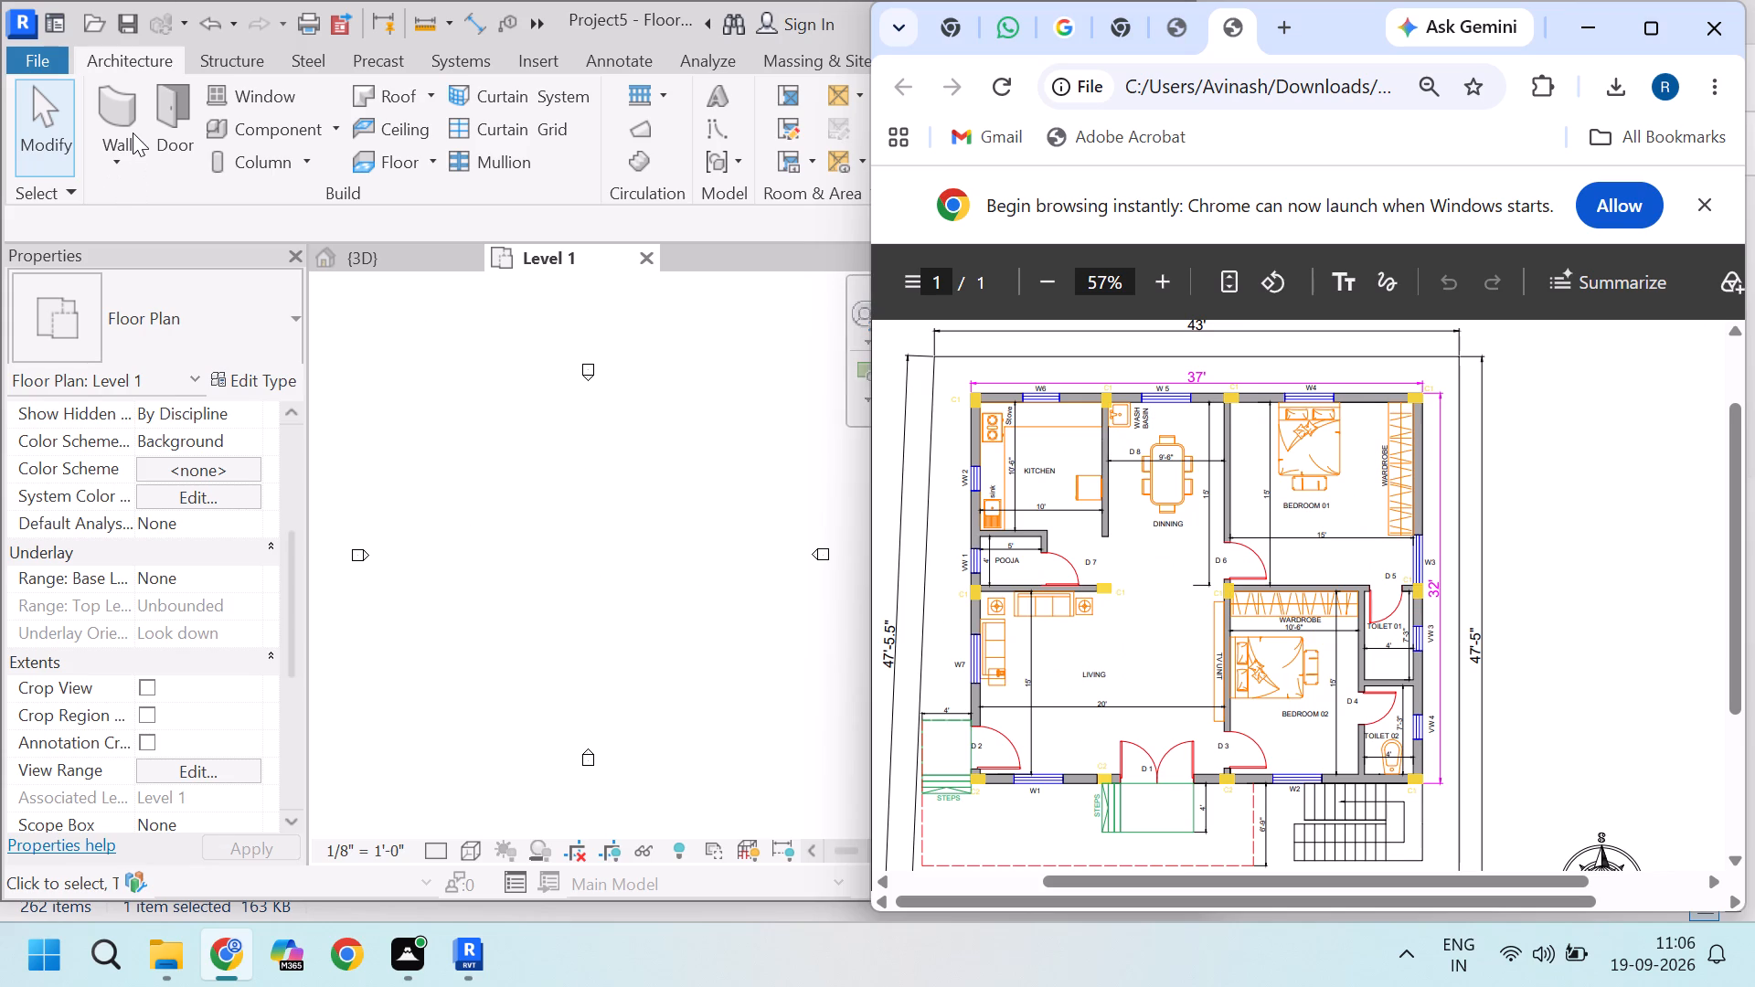
Switch to Revit and start the Wall command with the Basic Wall type Generic - 9".
left_click(123, 111)
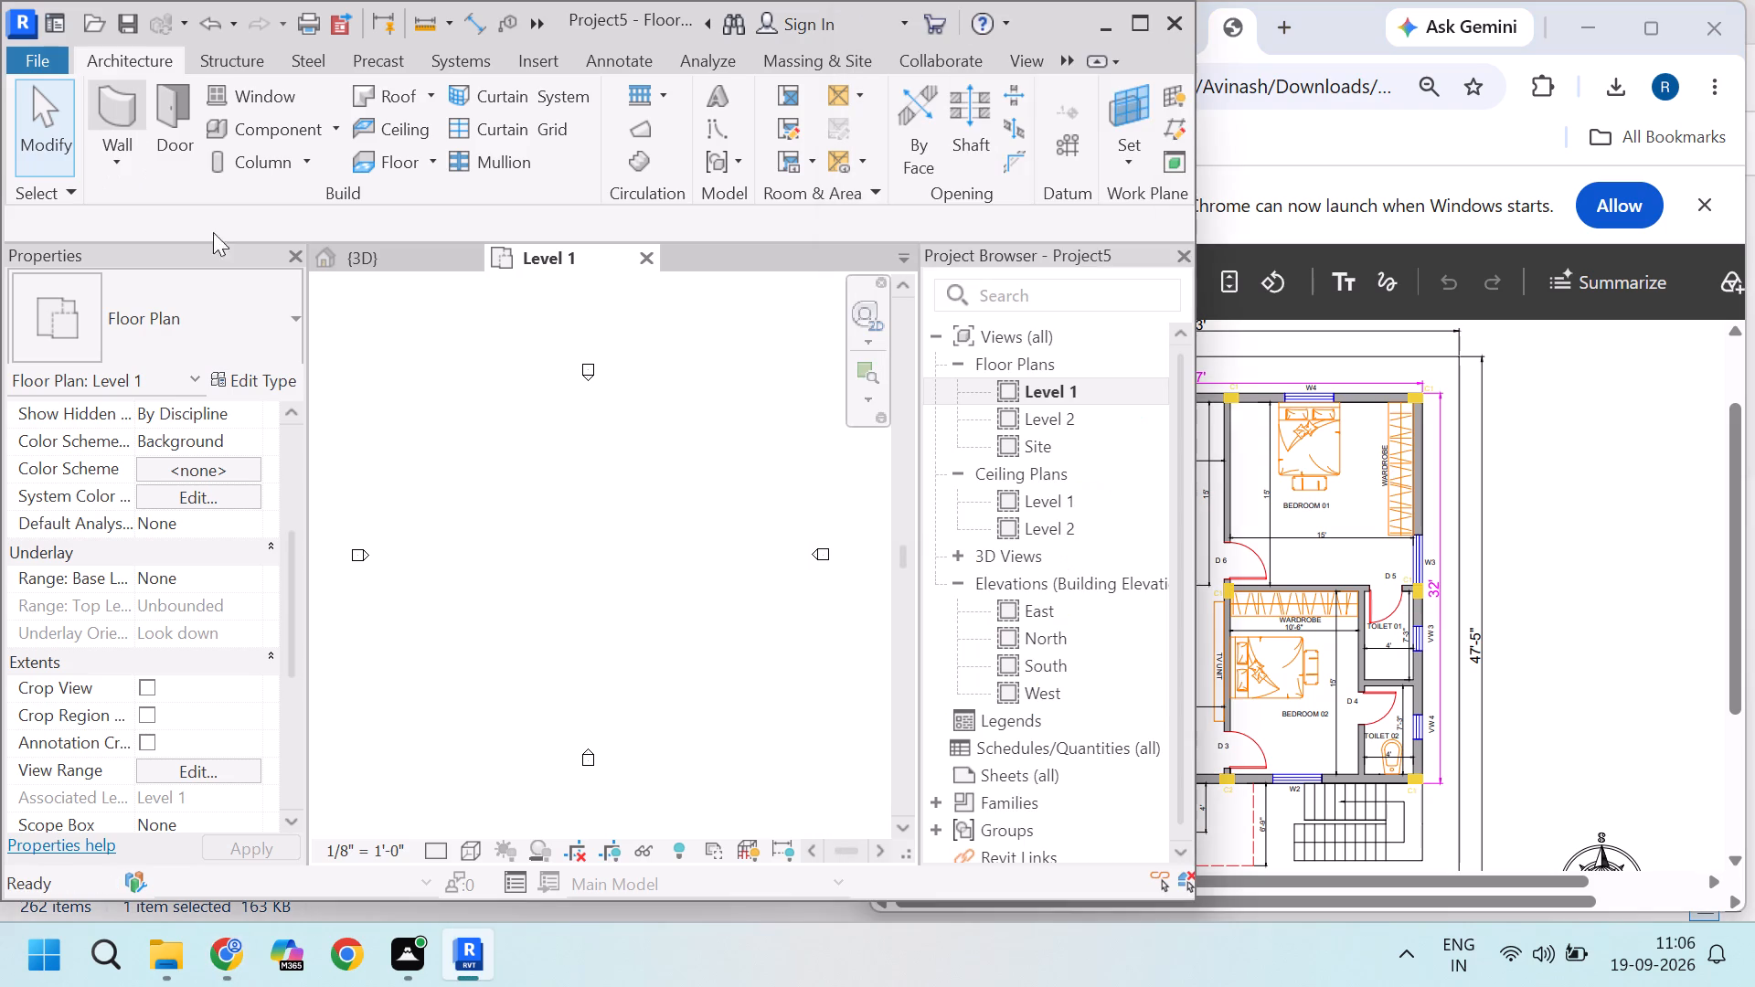
left_click(256, 321)
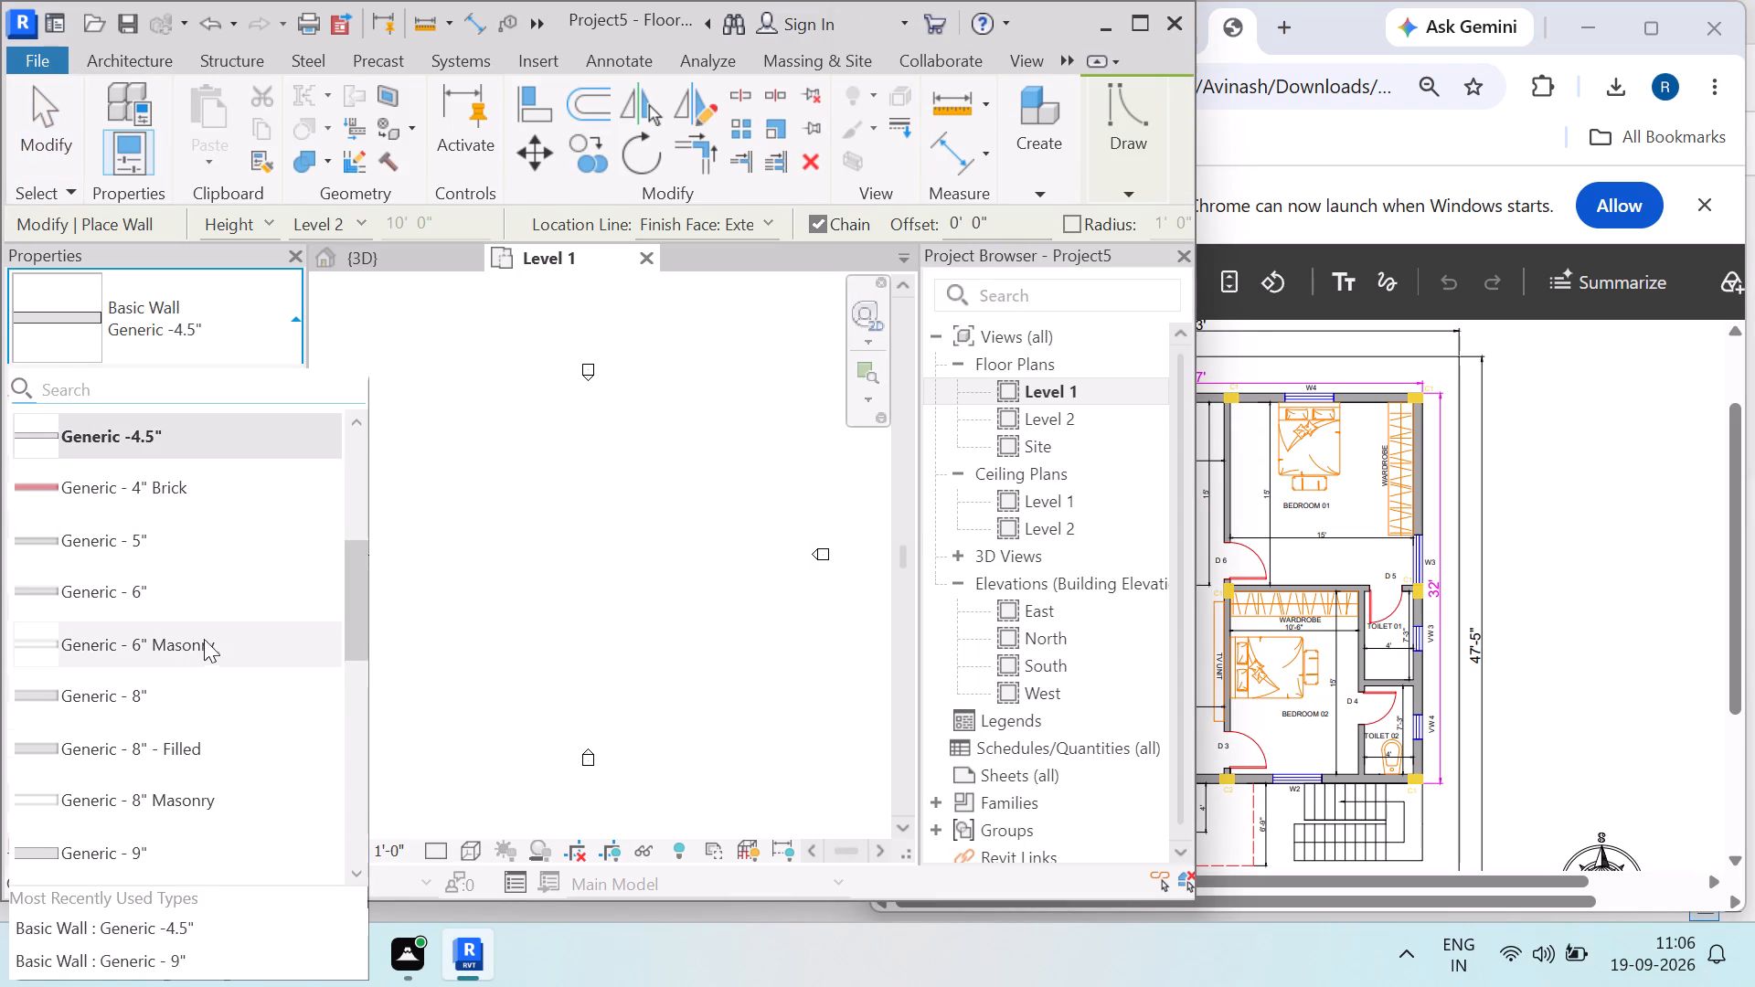
left_click(130, 854)
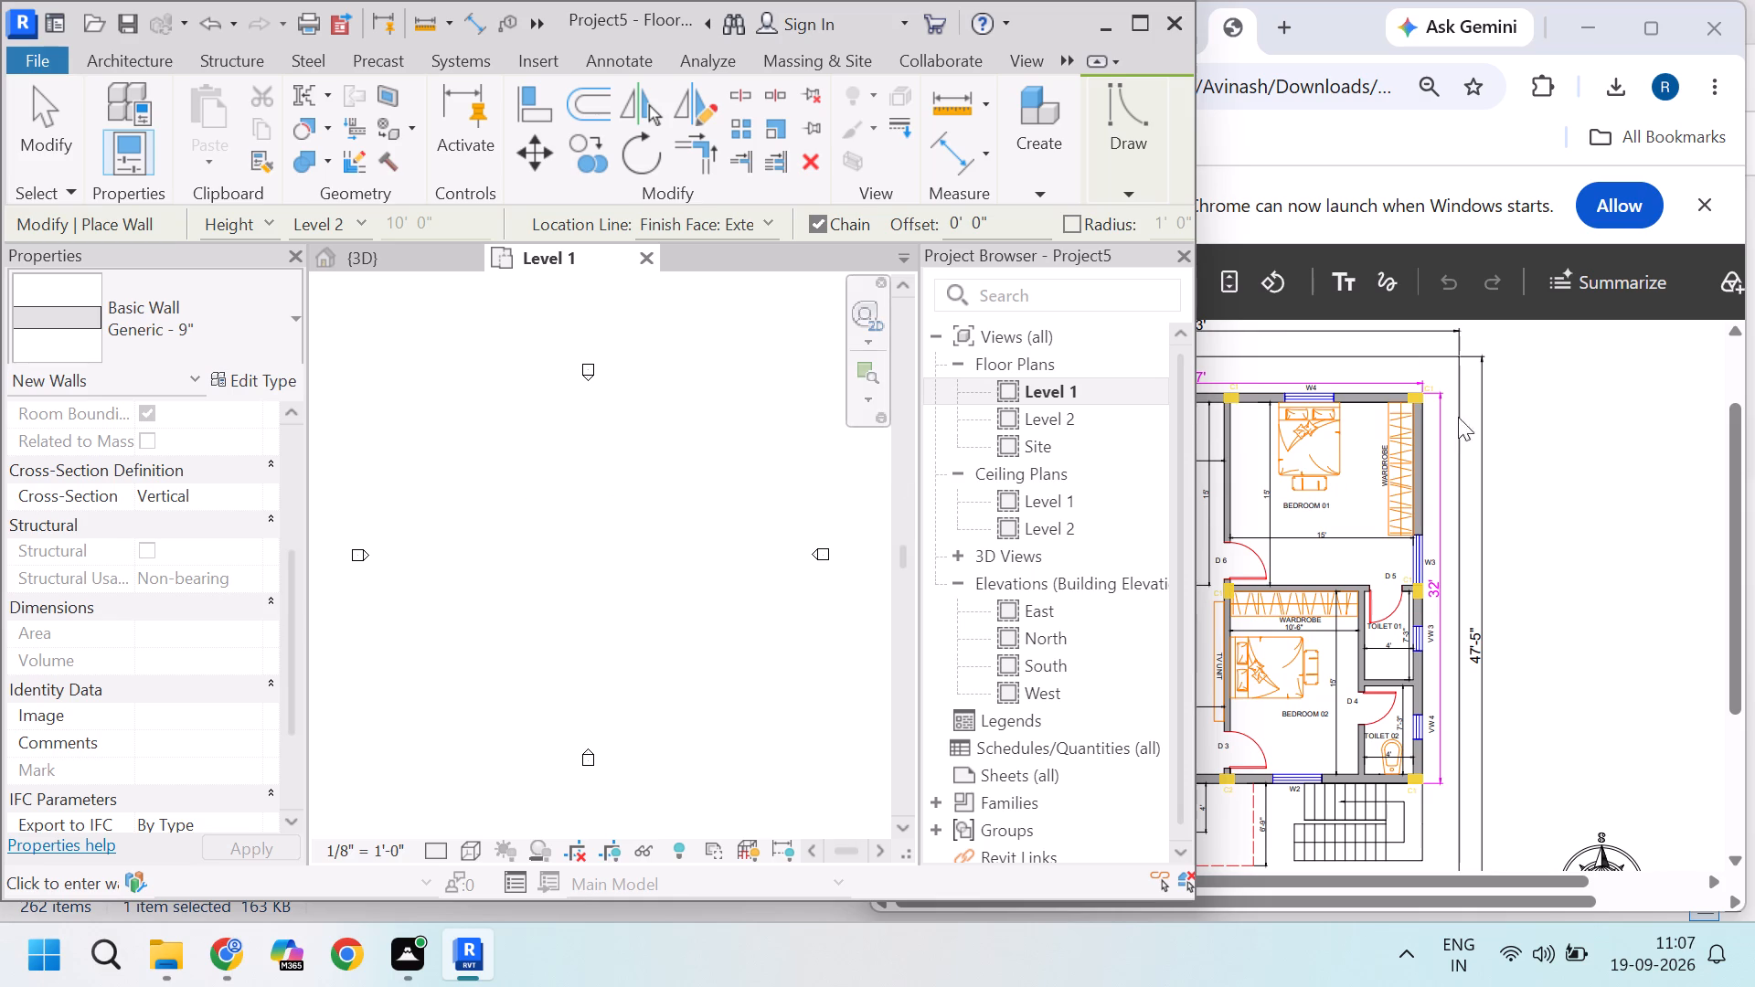
Narrow the Chrome window to uncover more of the Revit drawing area, keeping the PDF house plan in view.
left_click(1645, 25)
left_click(1664, 34)
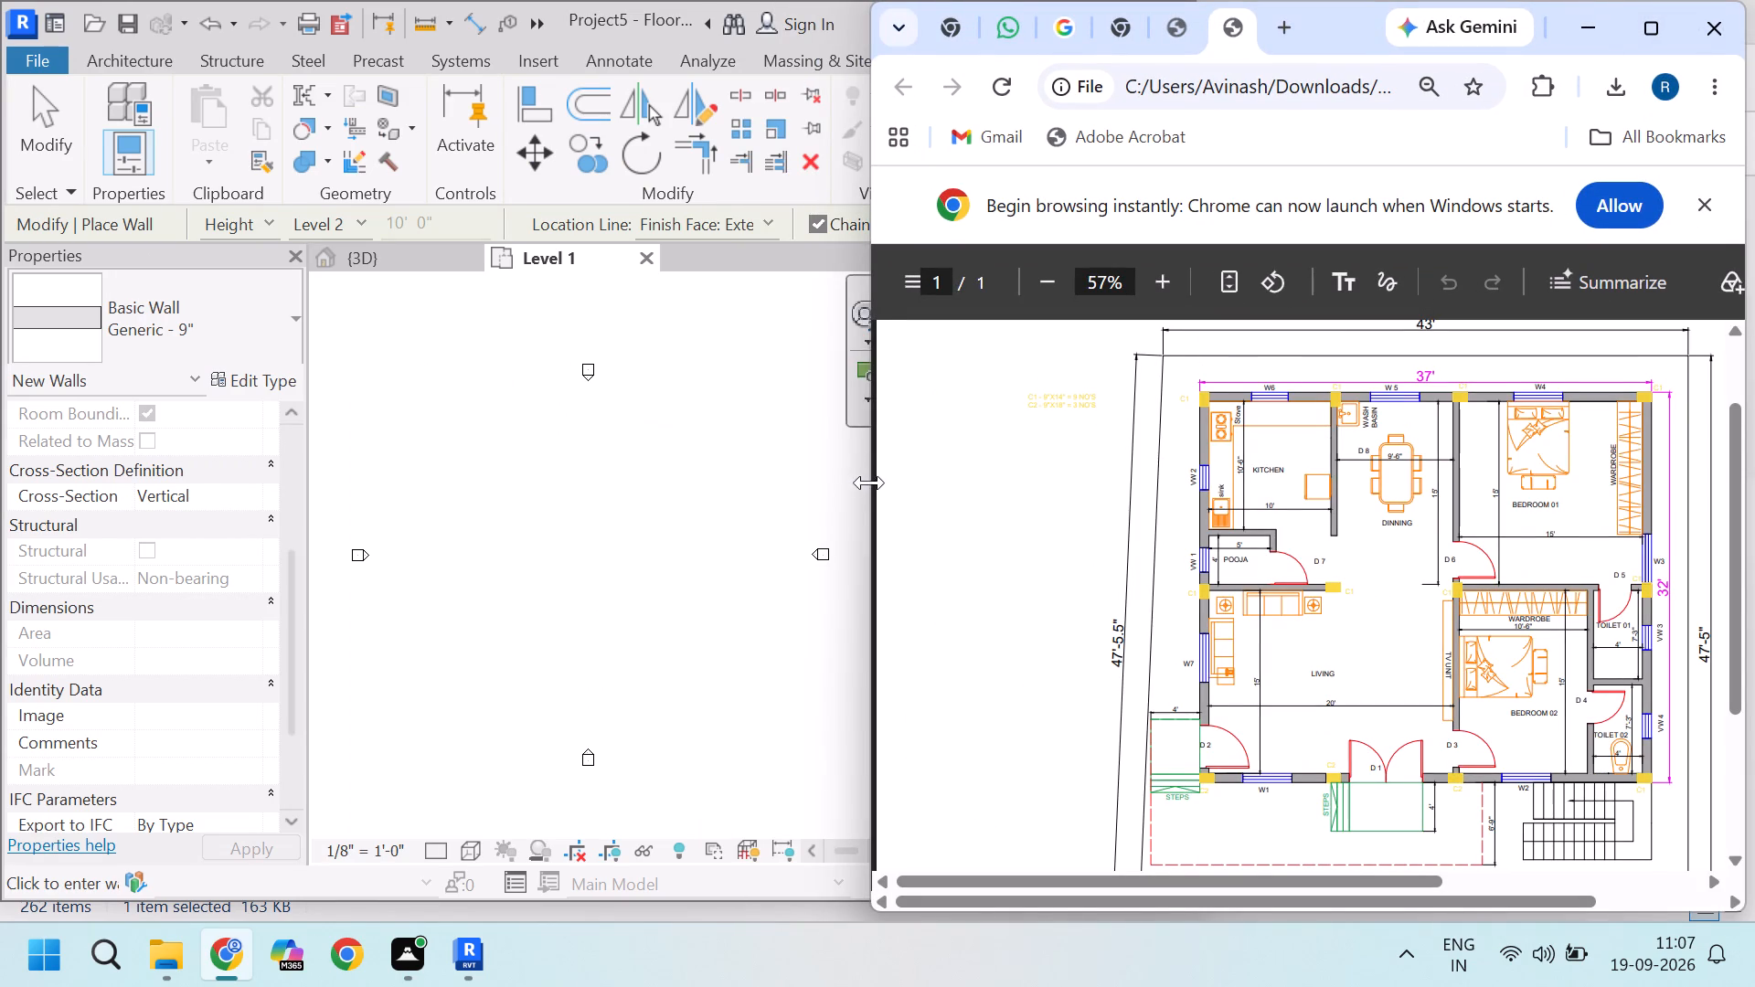
left_click_drag(871, 483, 1037, 508)
left_click_drag(867, 468, 909, 467)
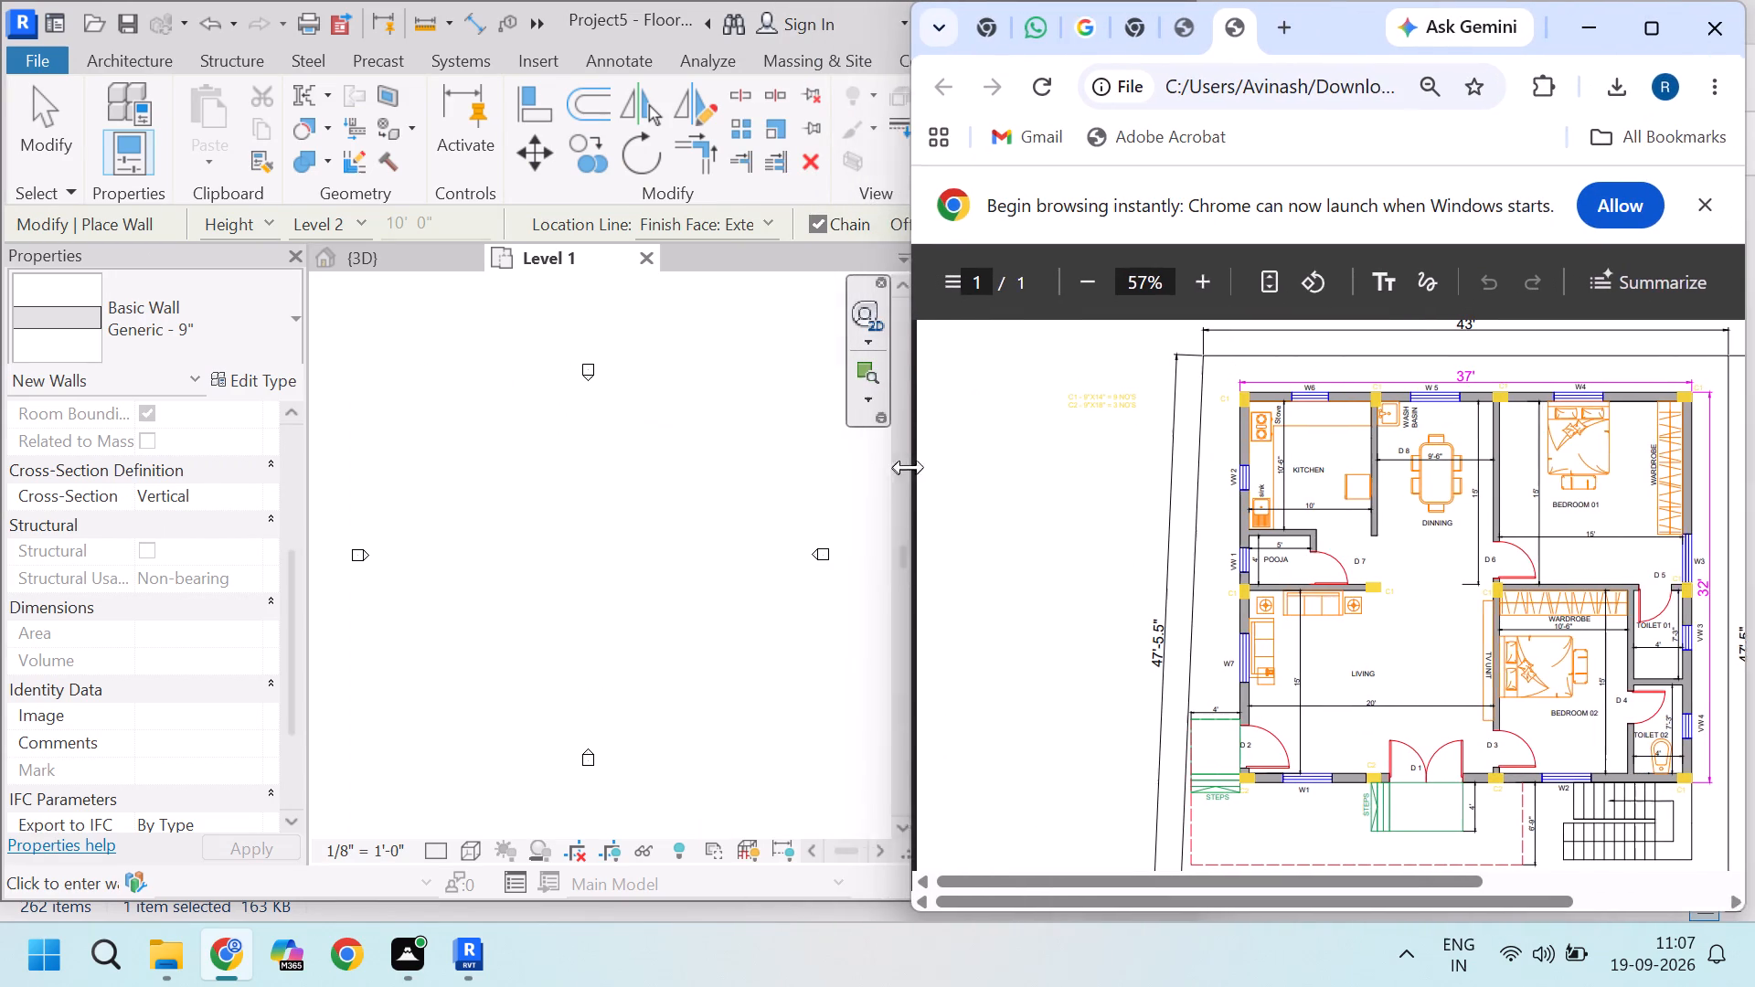
left_click_drag(909, 467, 1128, 454)
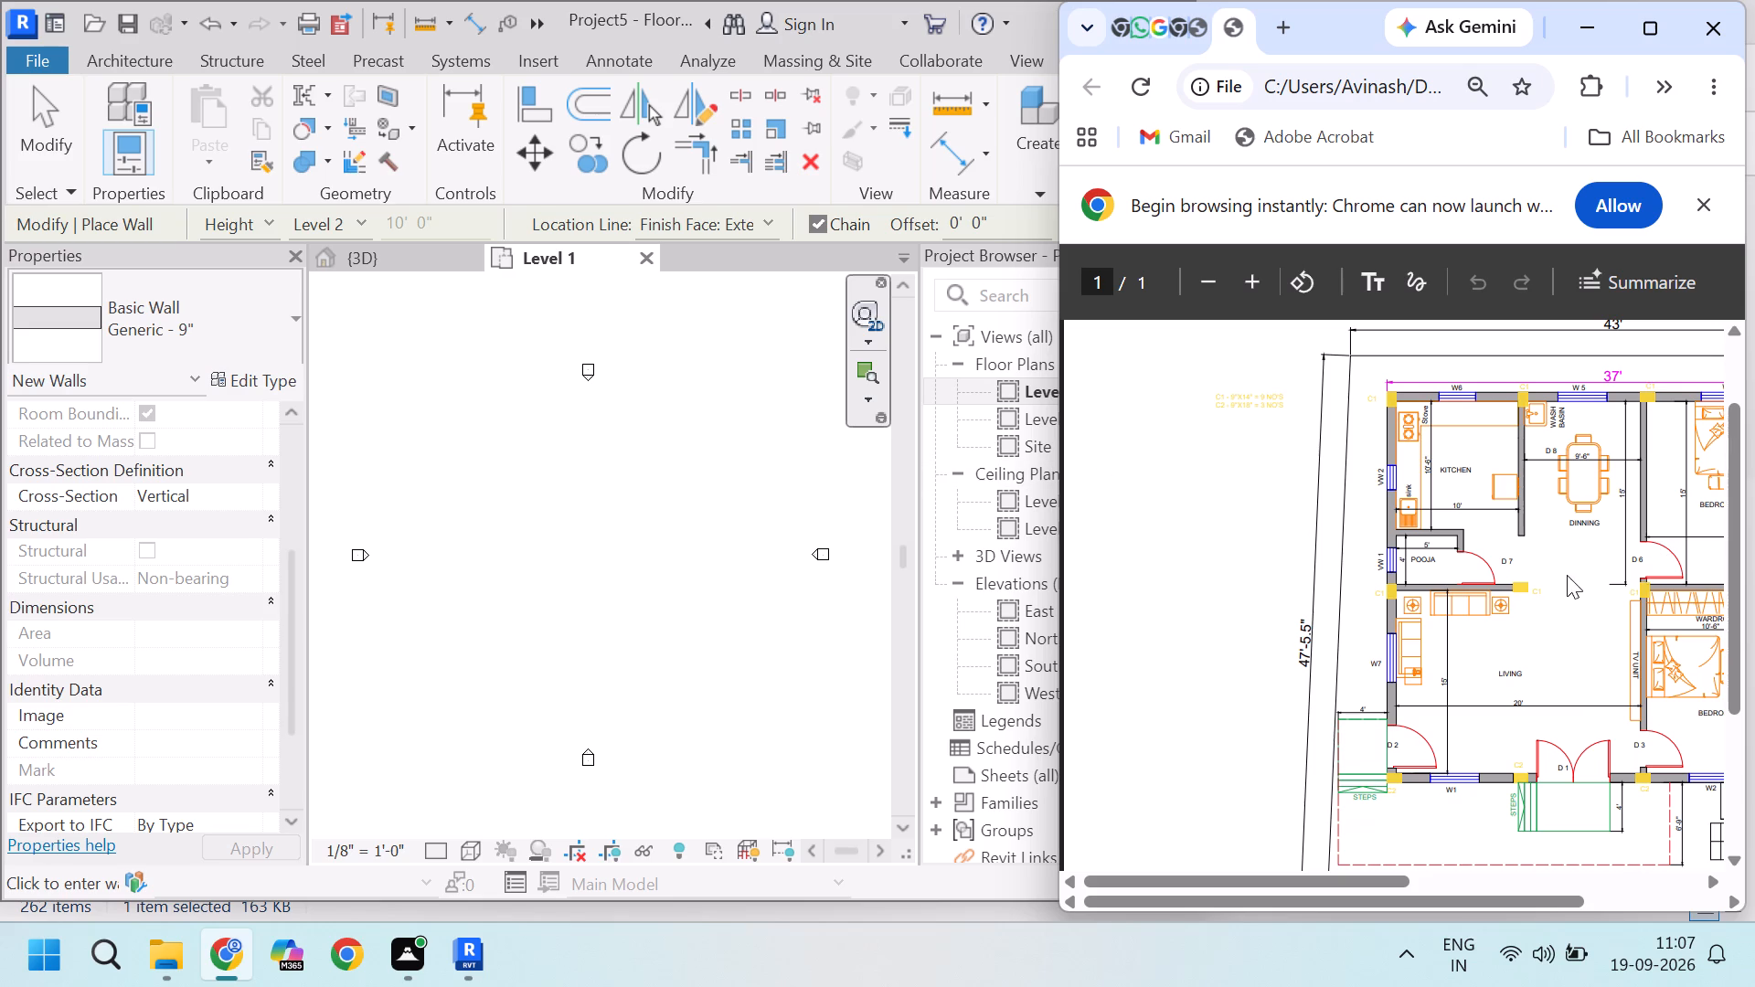
key("Escape")
key("Escape")
middle_click_drag(1539, 570, 1588, 568)
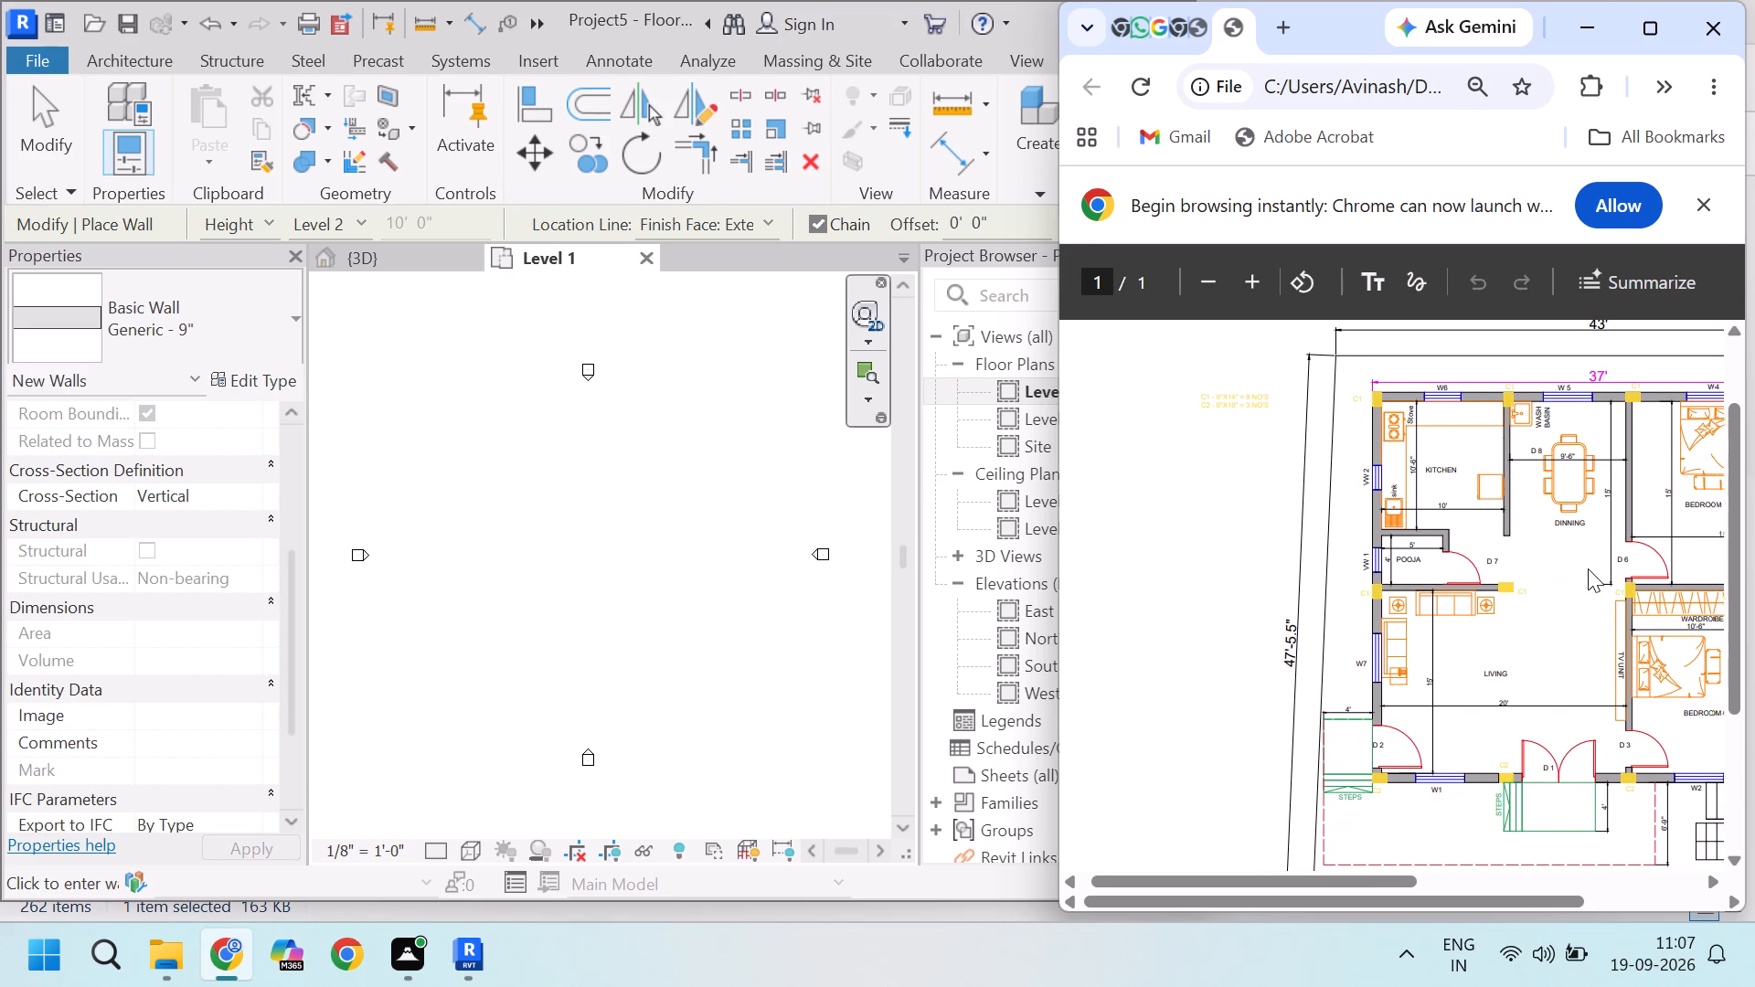
middle_click_drag(1590, 568, 1671, 568)
middle_click_drag(1654, 567, 1696, 550)
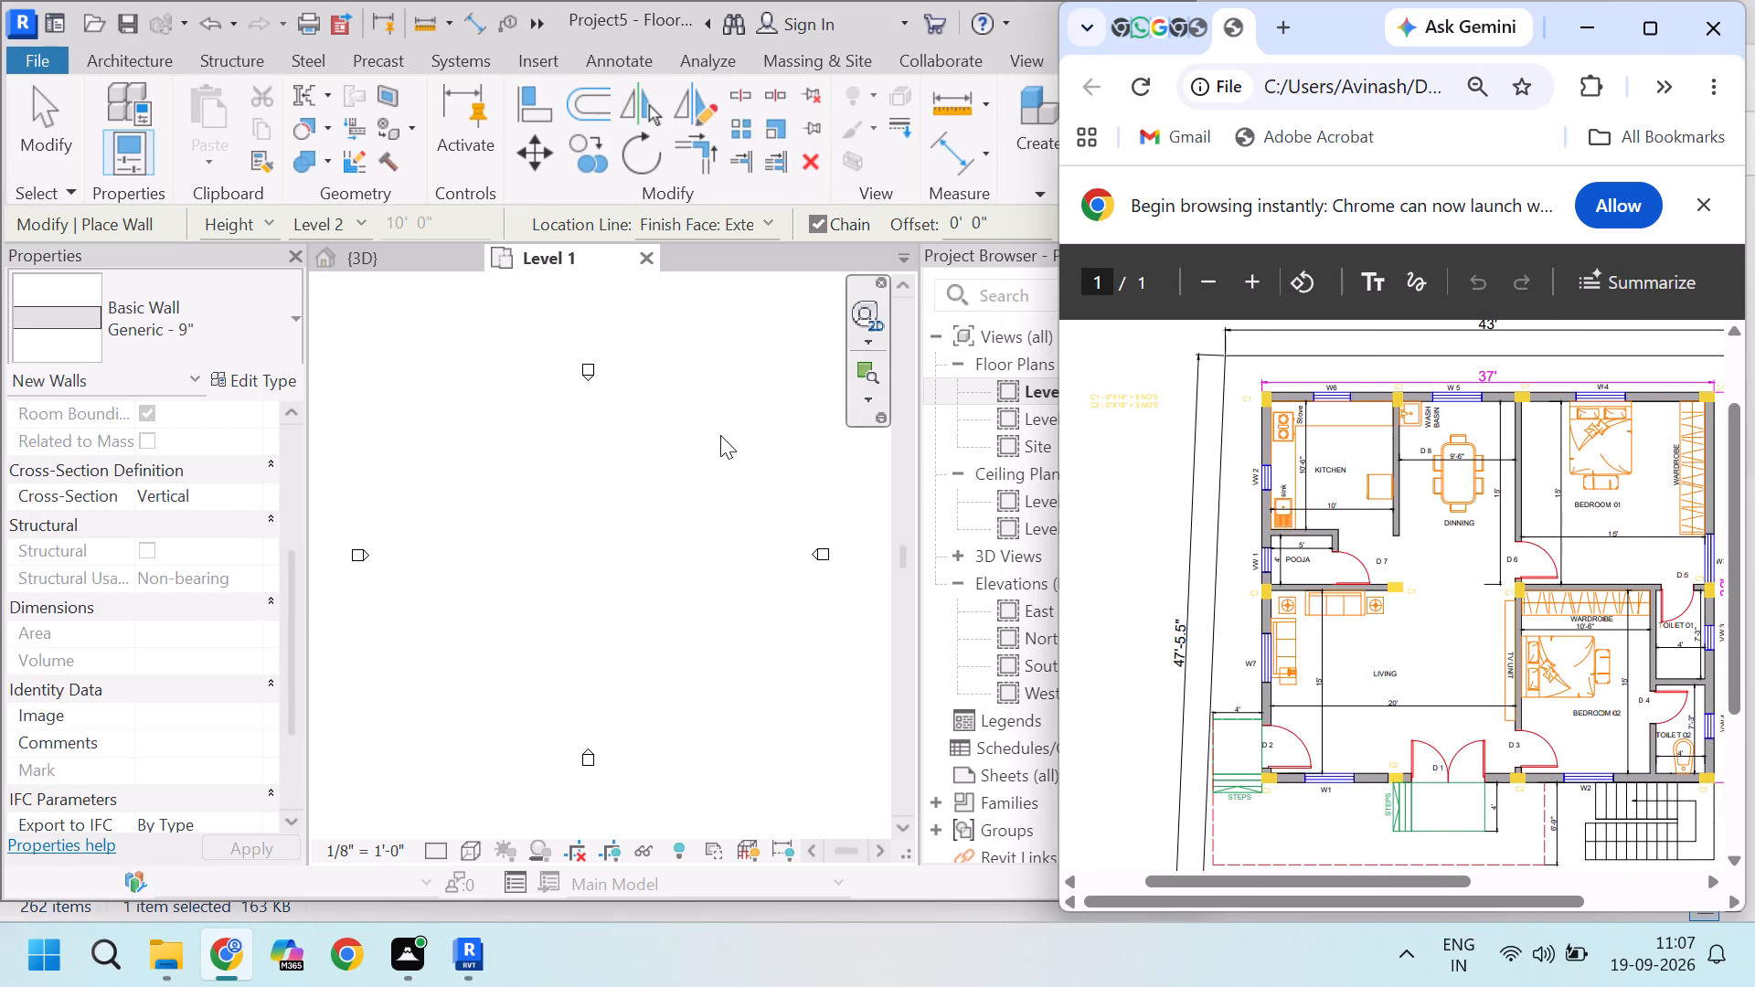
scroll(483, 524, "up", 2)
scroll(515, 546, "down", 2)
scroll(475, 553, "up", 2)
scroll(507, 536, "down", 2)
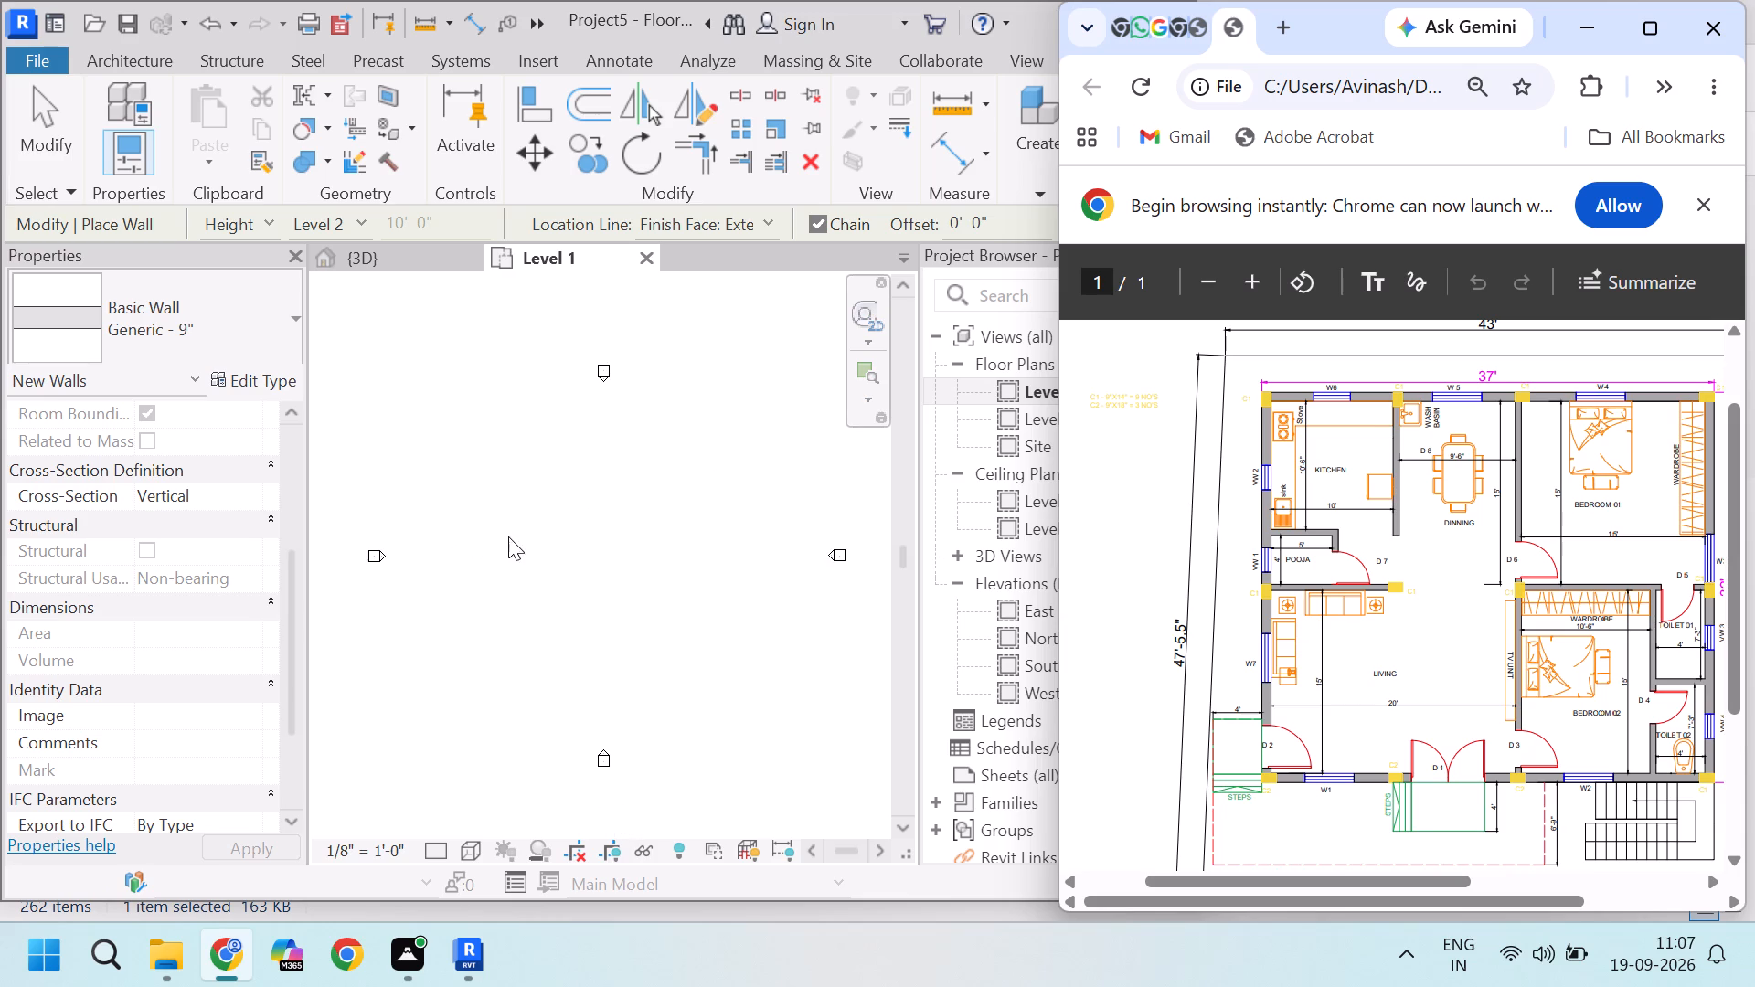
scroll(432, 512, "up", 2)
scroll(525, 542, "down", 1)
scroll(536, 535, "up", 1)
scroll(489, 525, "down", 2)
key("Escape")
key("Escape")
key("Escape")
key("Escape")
In Revit's Level 1 plan, draw the north exterior wall as a horizontal 37' run of Generic - 9".
left_click(183, 323)
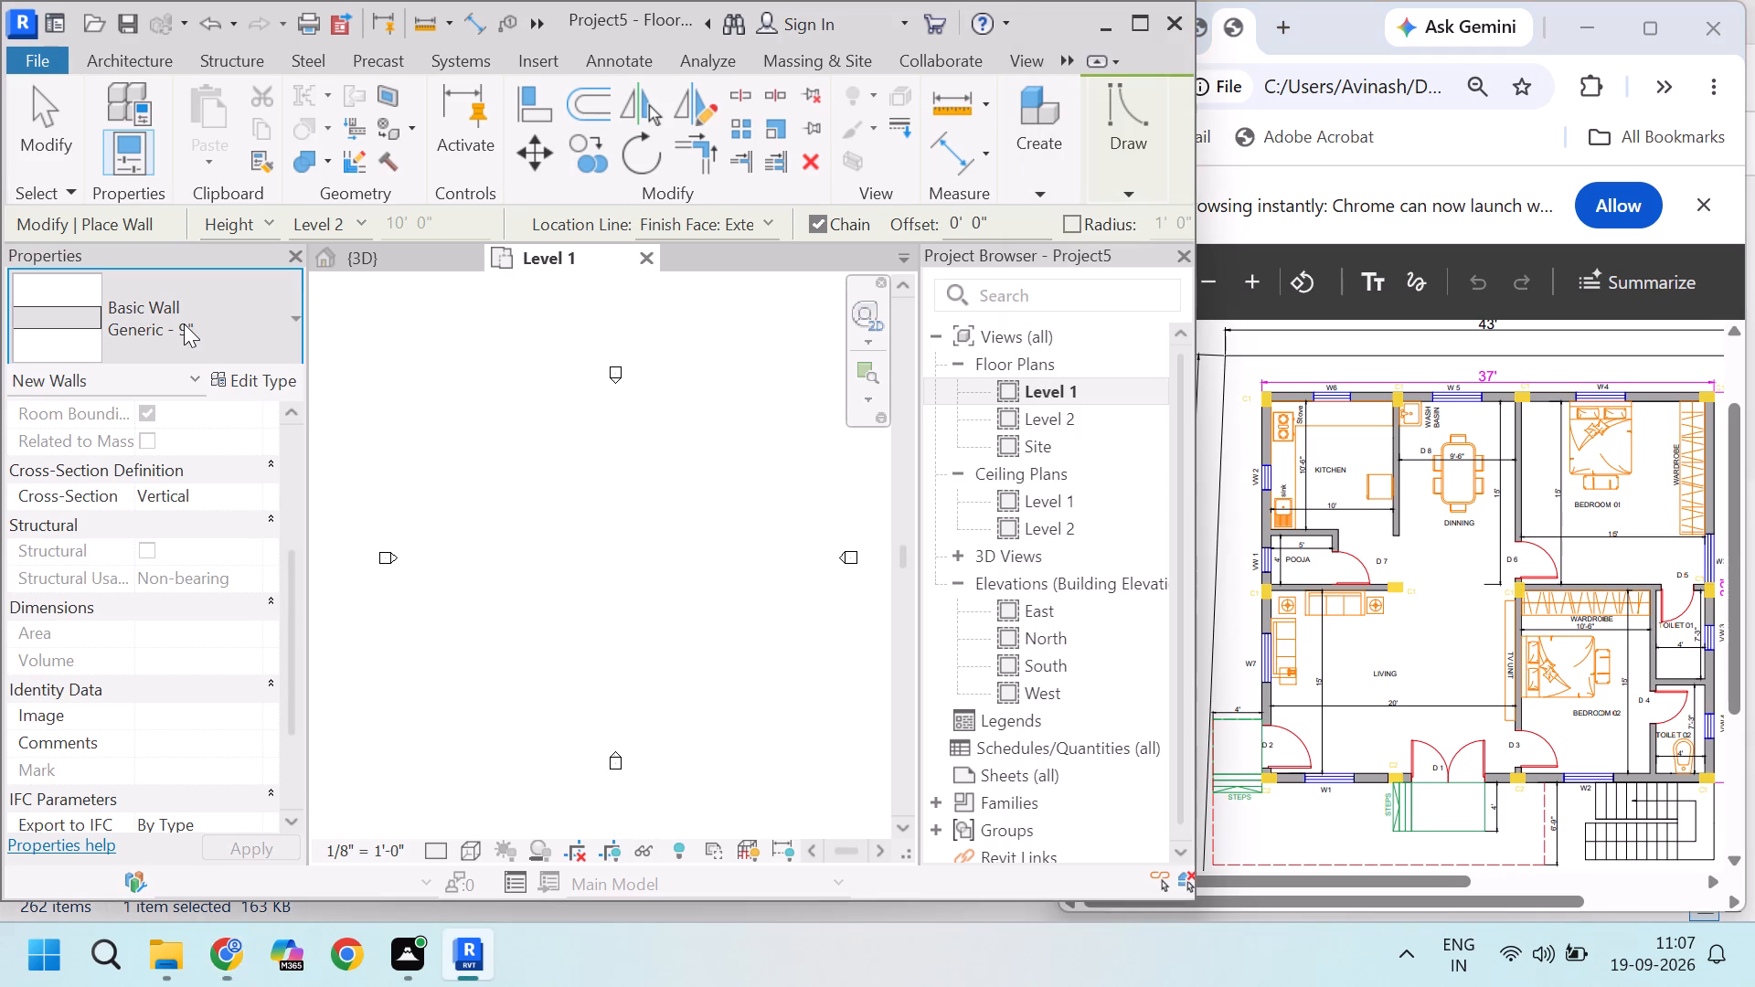
left_click(167, 438)
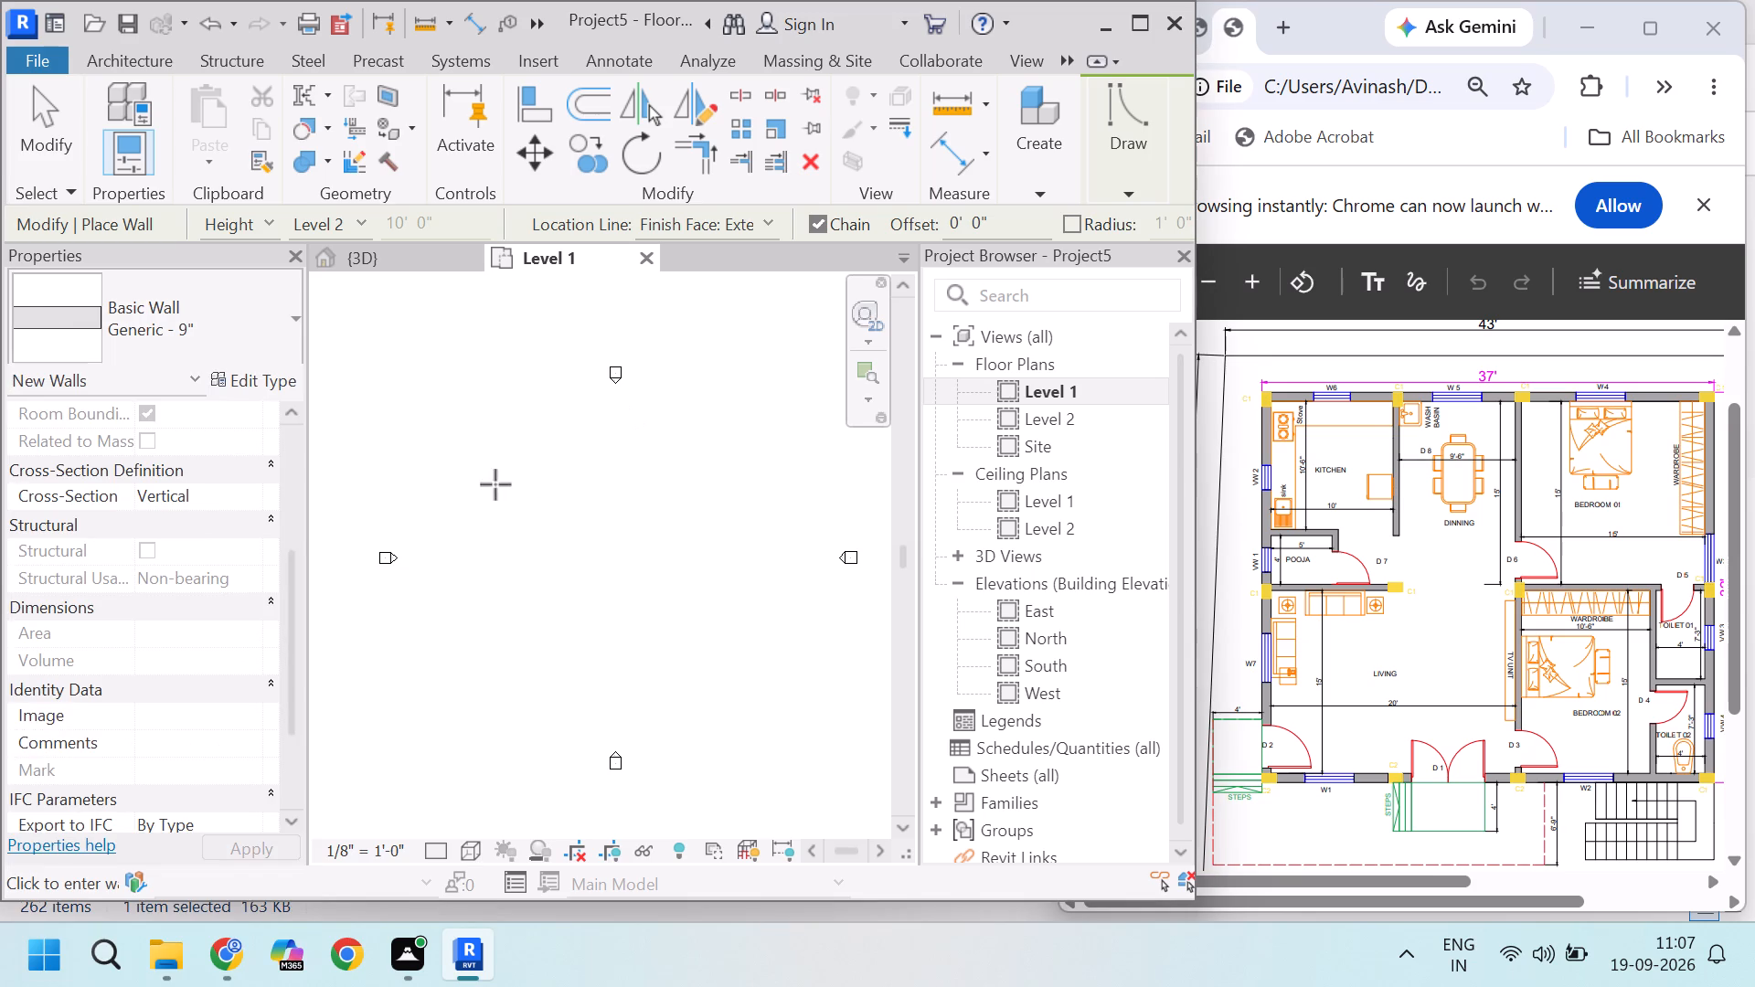
left_click_drag(502, 497, 510, 499)
scroll(602, 483, "up", 8)
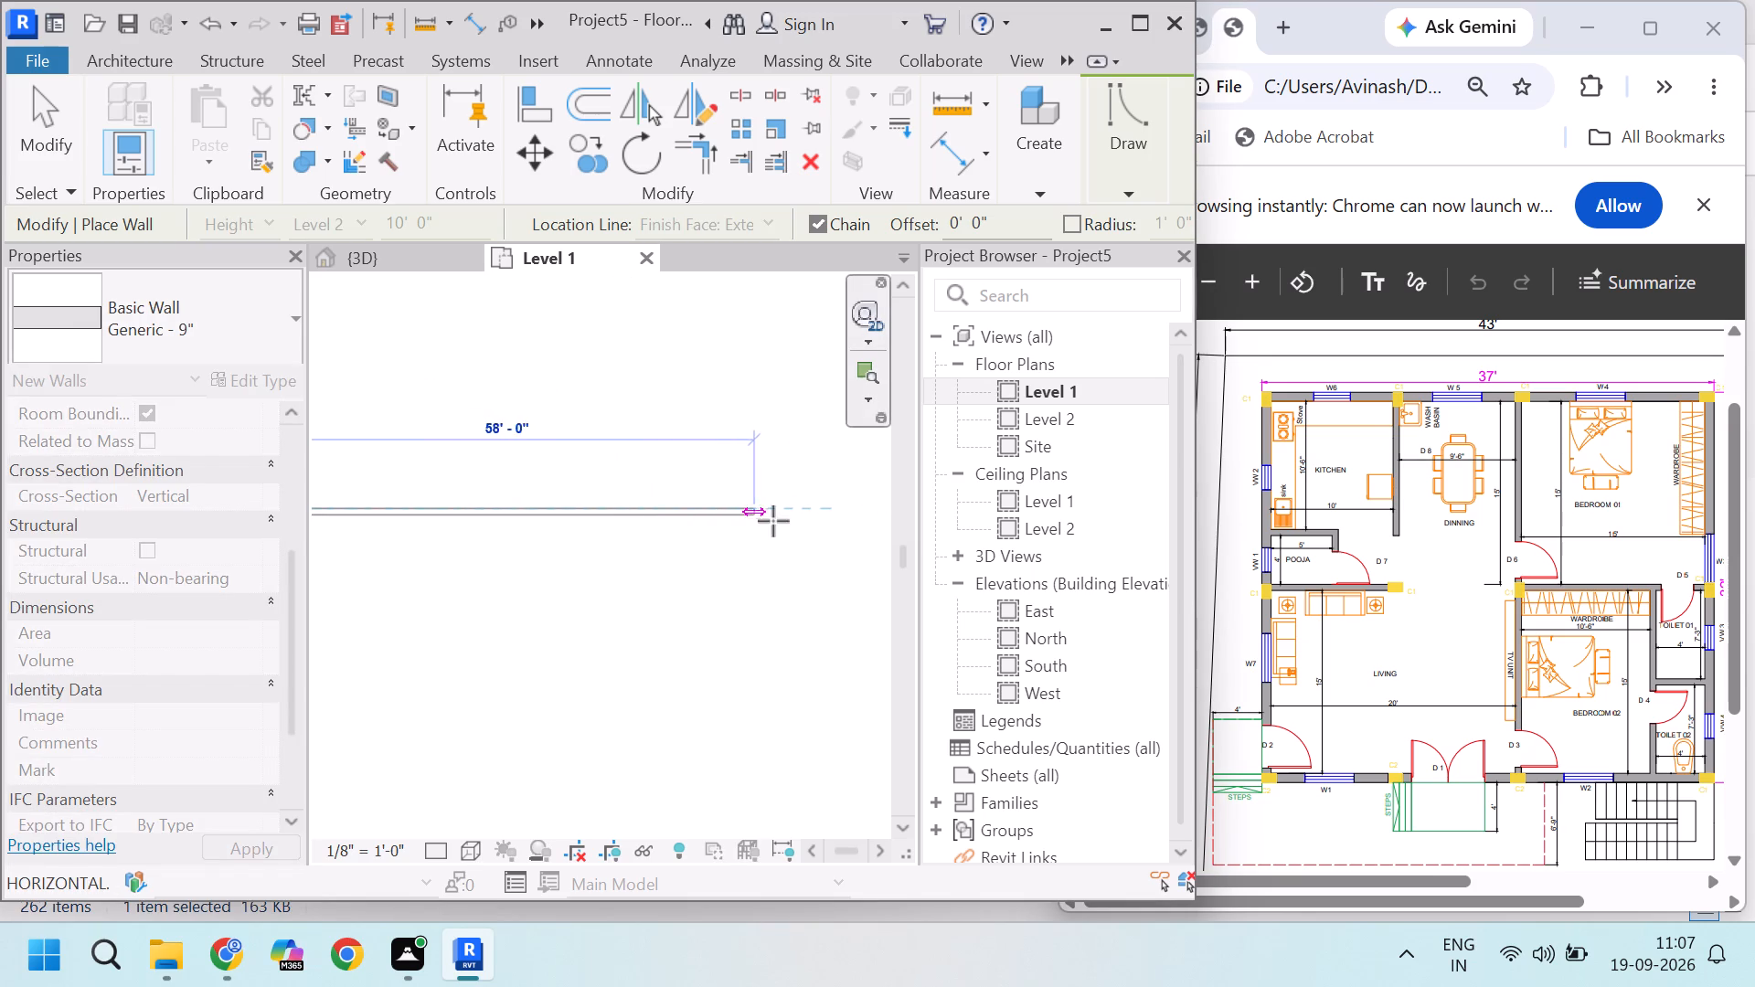
scroll(789, 520, "down", 3)
scroll(804, 518, "up", 3)
scroll(815, 516, "down", 1)
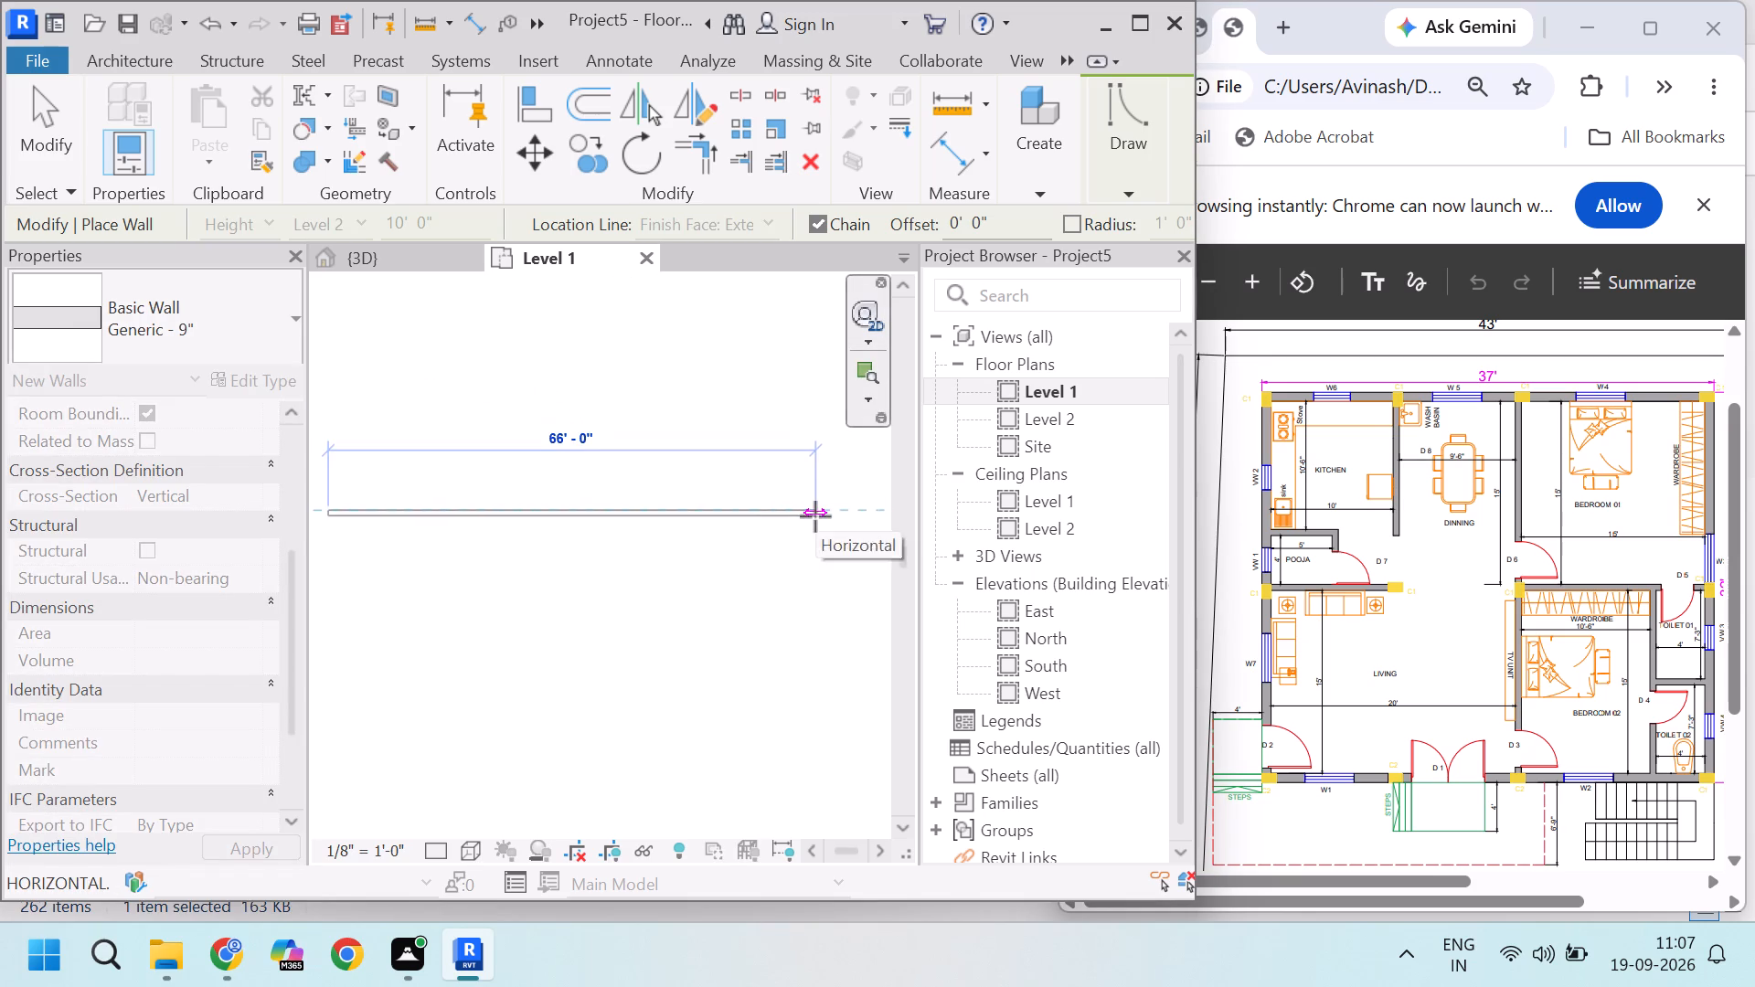
scroll(787, 517, "up", 3)
scroll(797, 515, "down", 5)
scroll(796, 515, "up", 1)
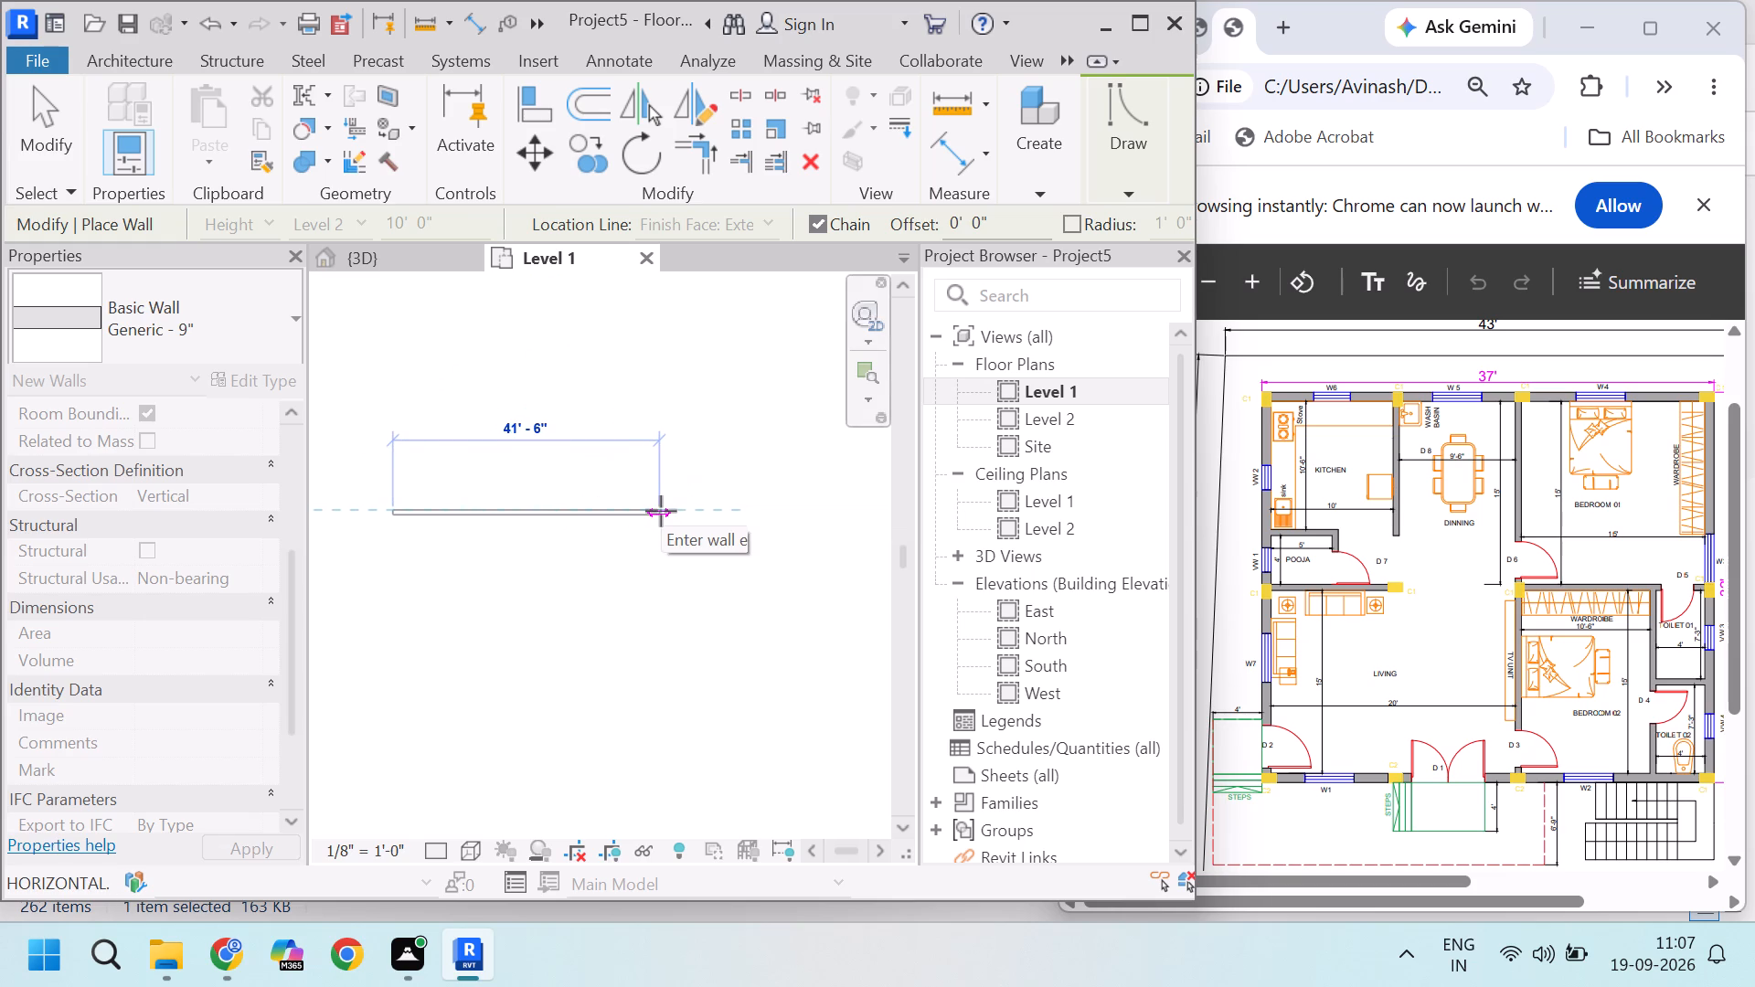
type("37'")
key("Return")
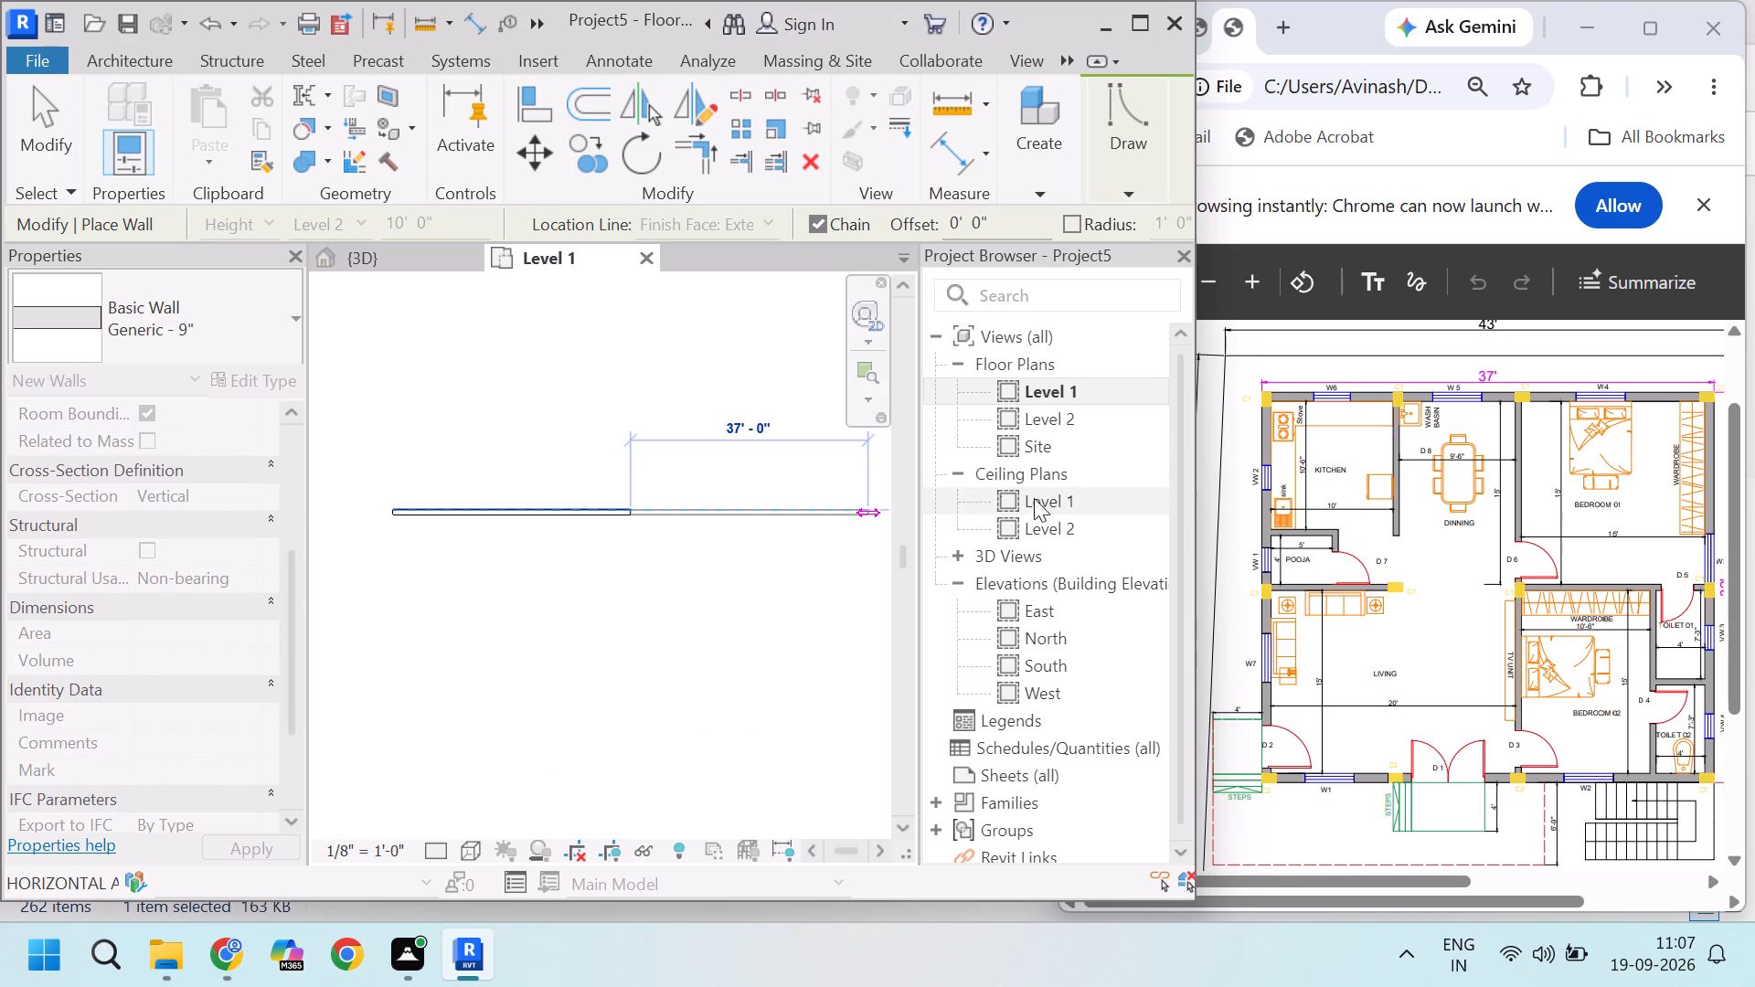
Check the house's east side dimension in the PDF and continue the wall chain southward in Revit from the 37' wall's east end.
middle_click(1441, 589)
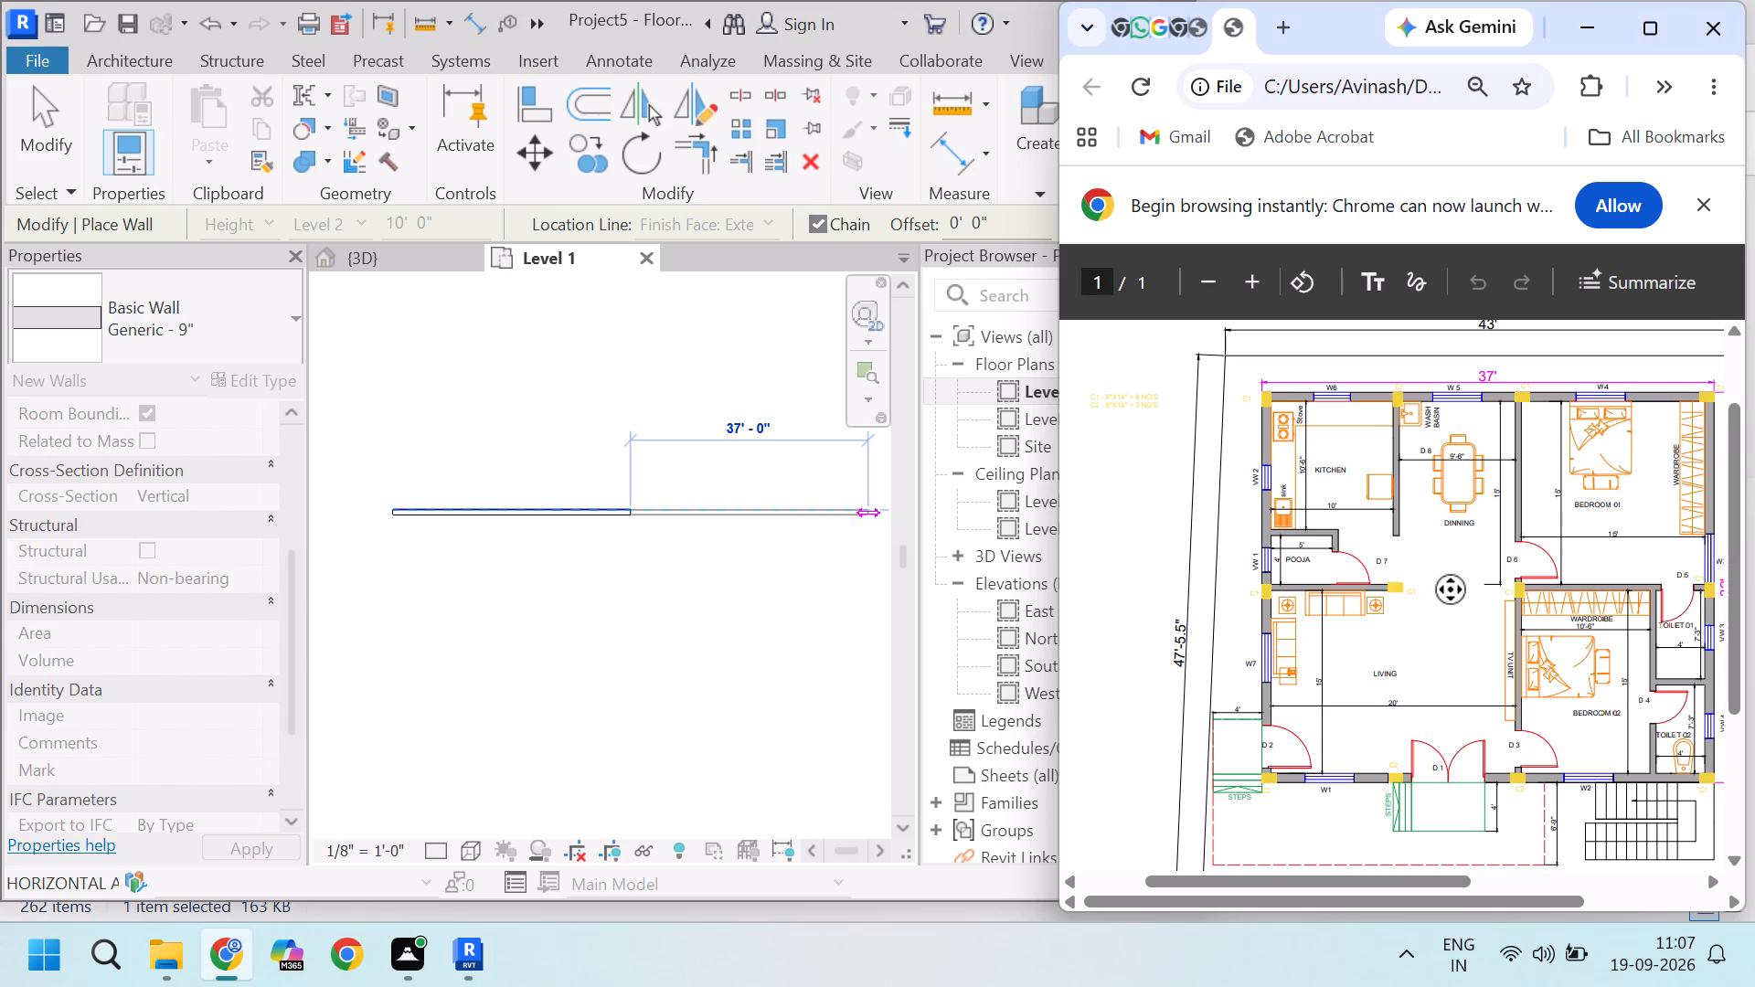
middle_click(1491, 593)
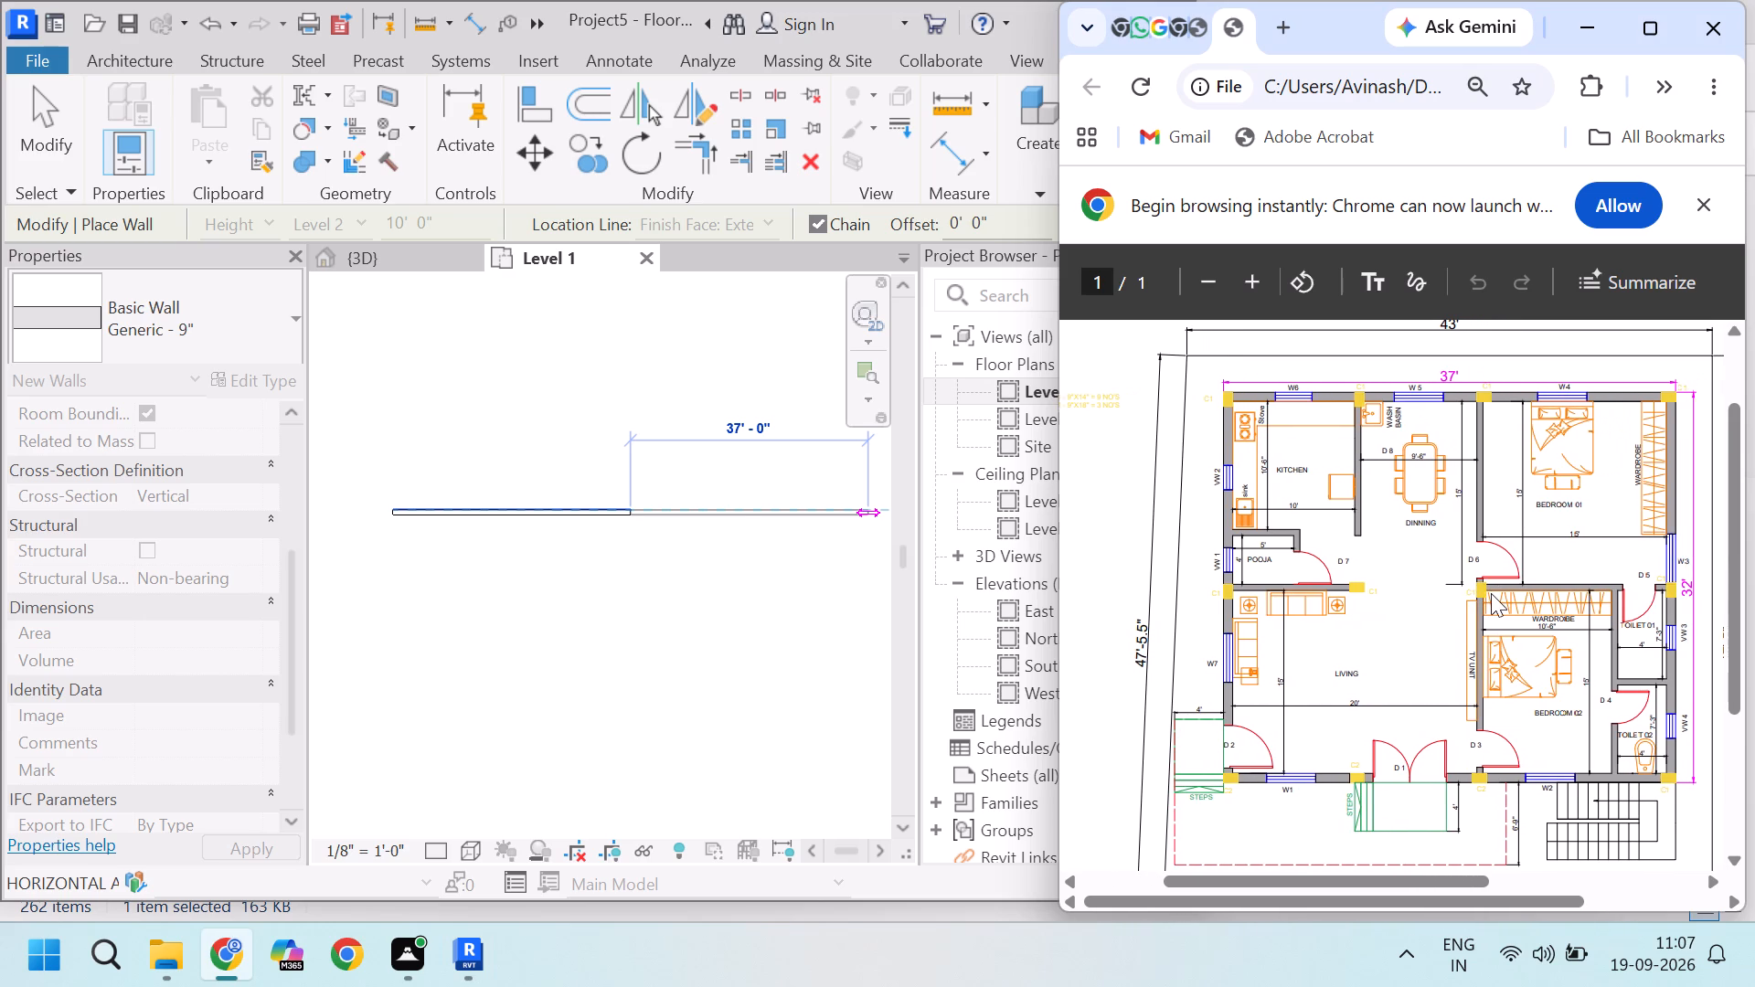
key("Escape")
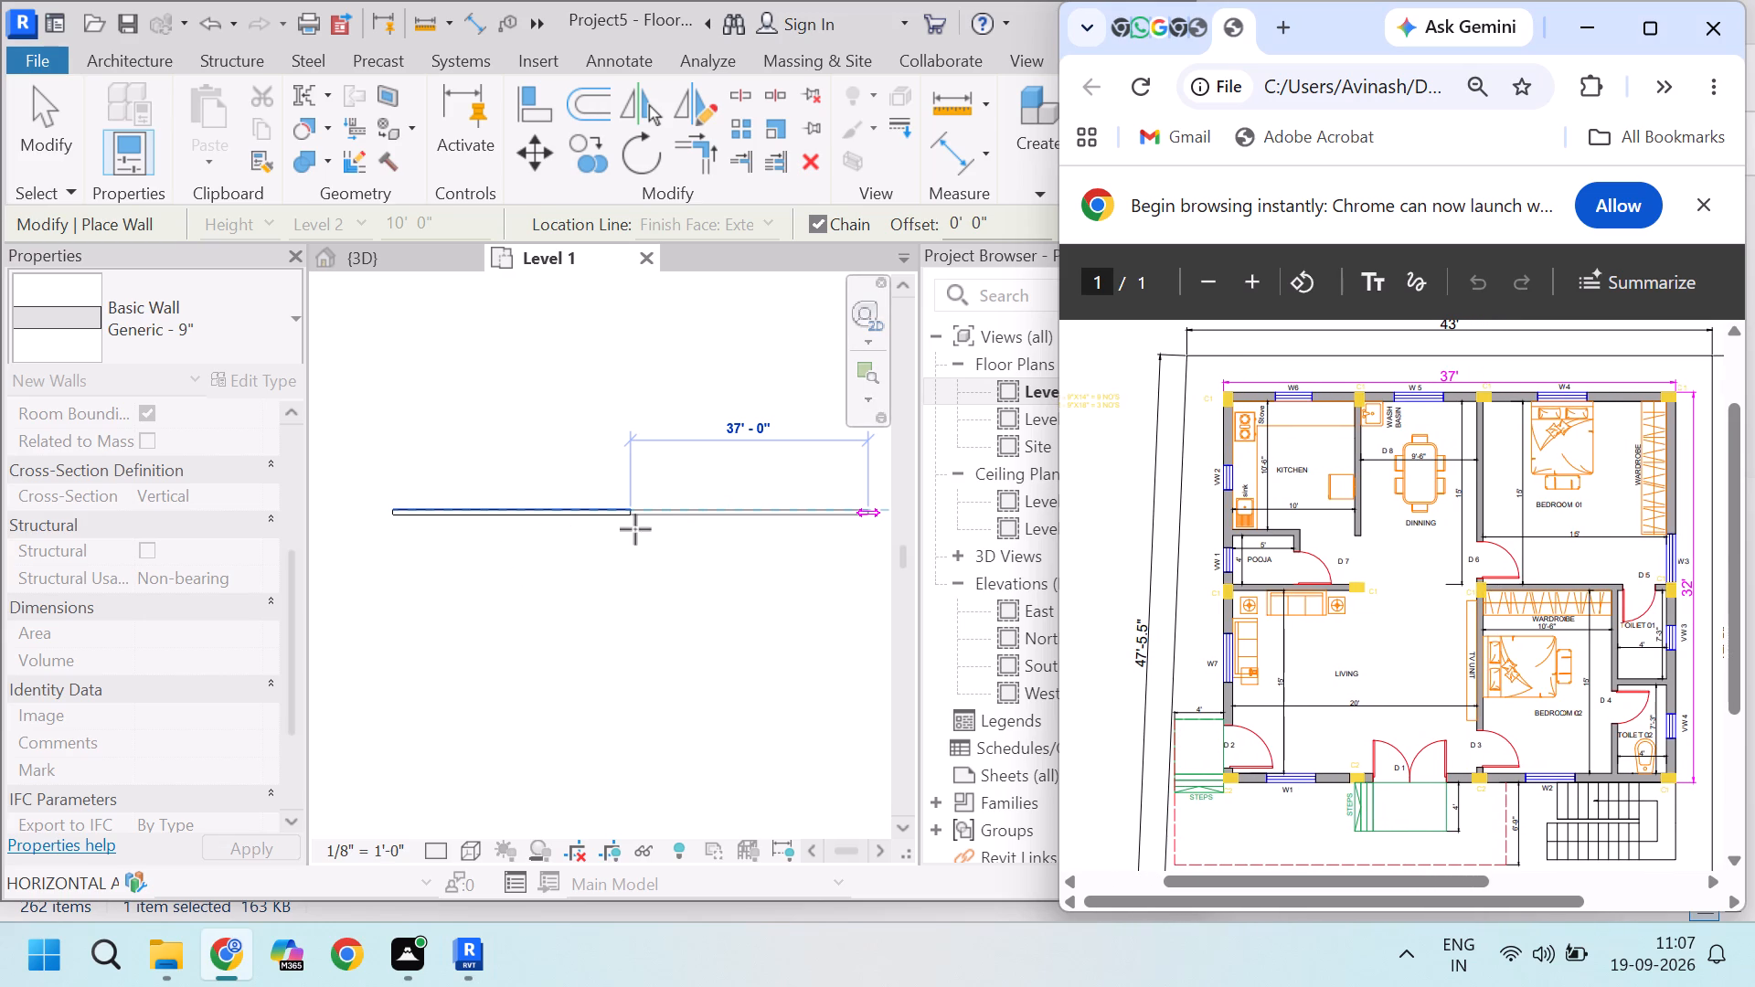
key("Escape")
left_click(644, 522)
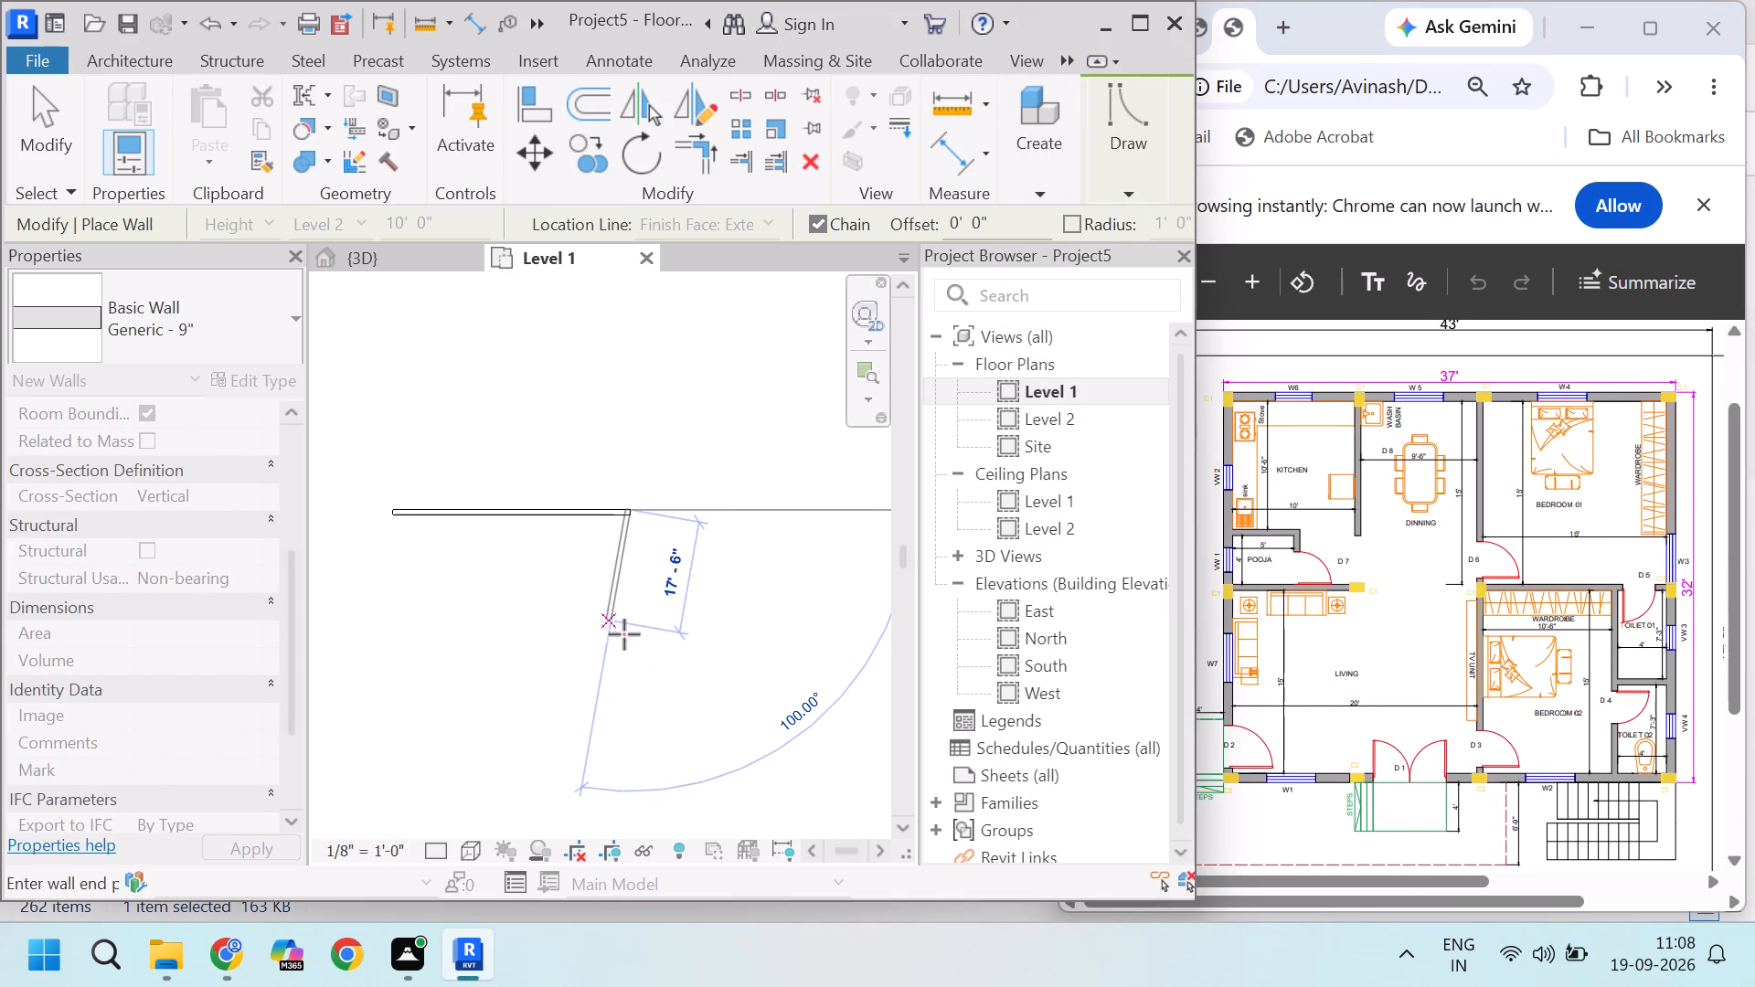
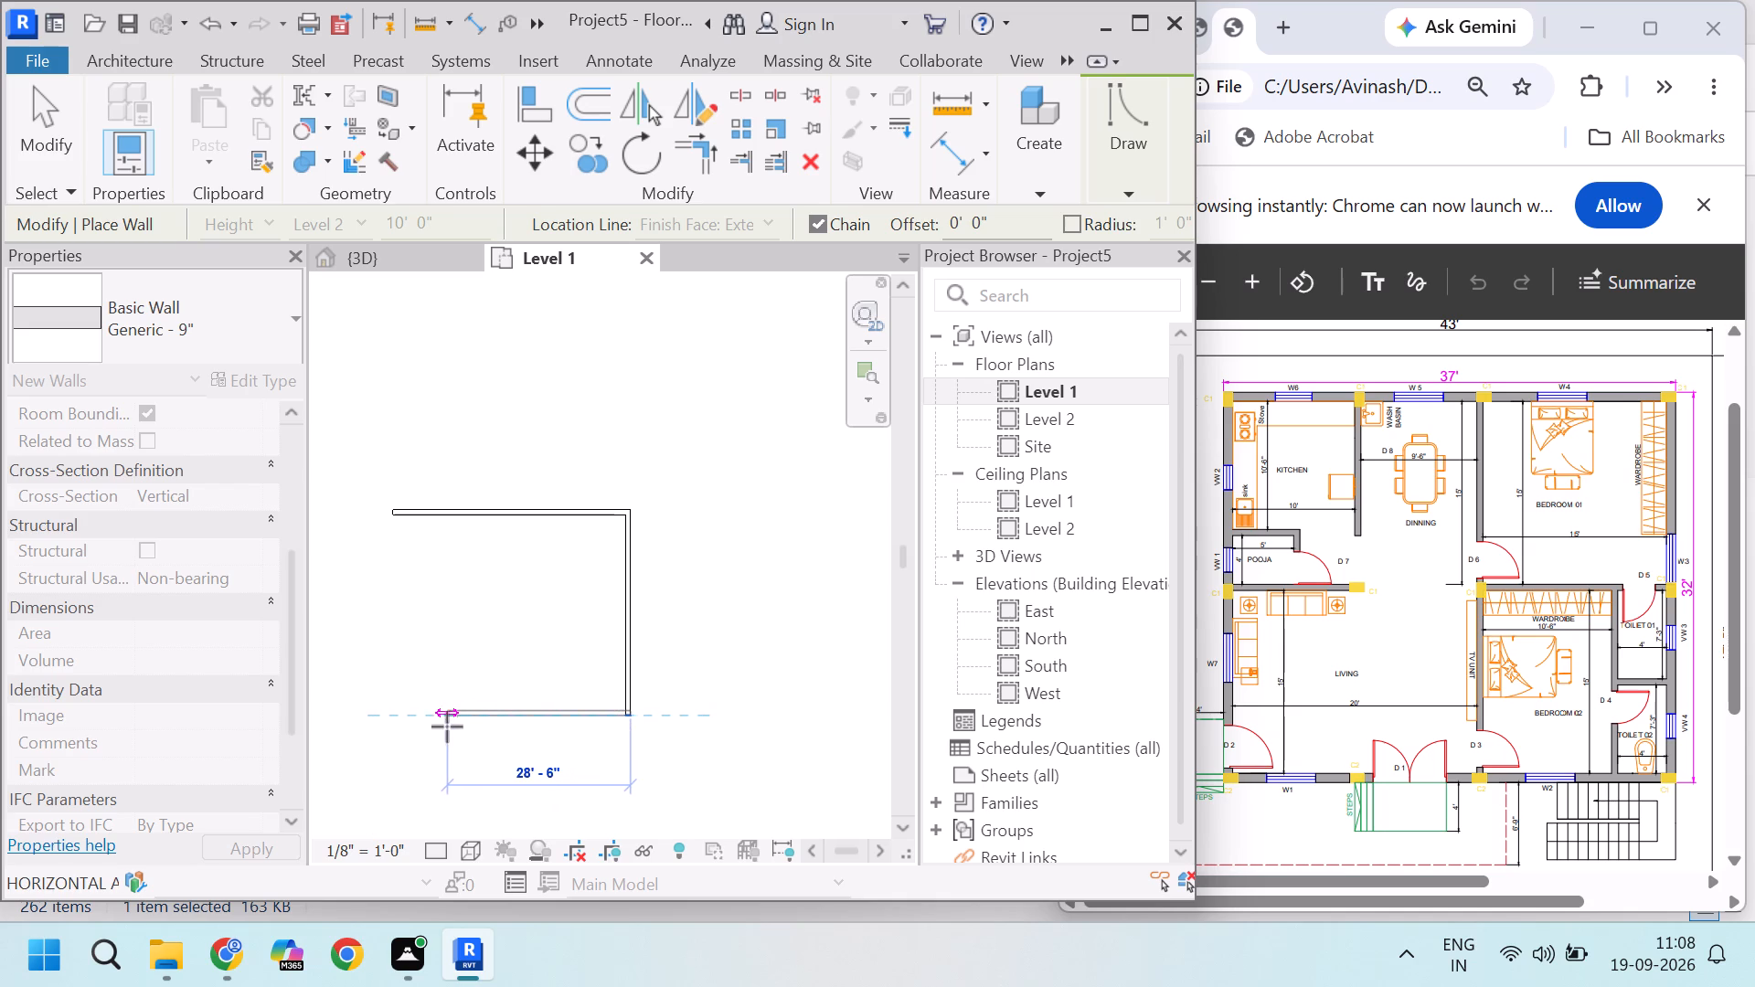
Draw the south exterior wall as a 37' run of Generic - 9" heading west from the east wall's south end.
type("37'")
key("Return")
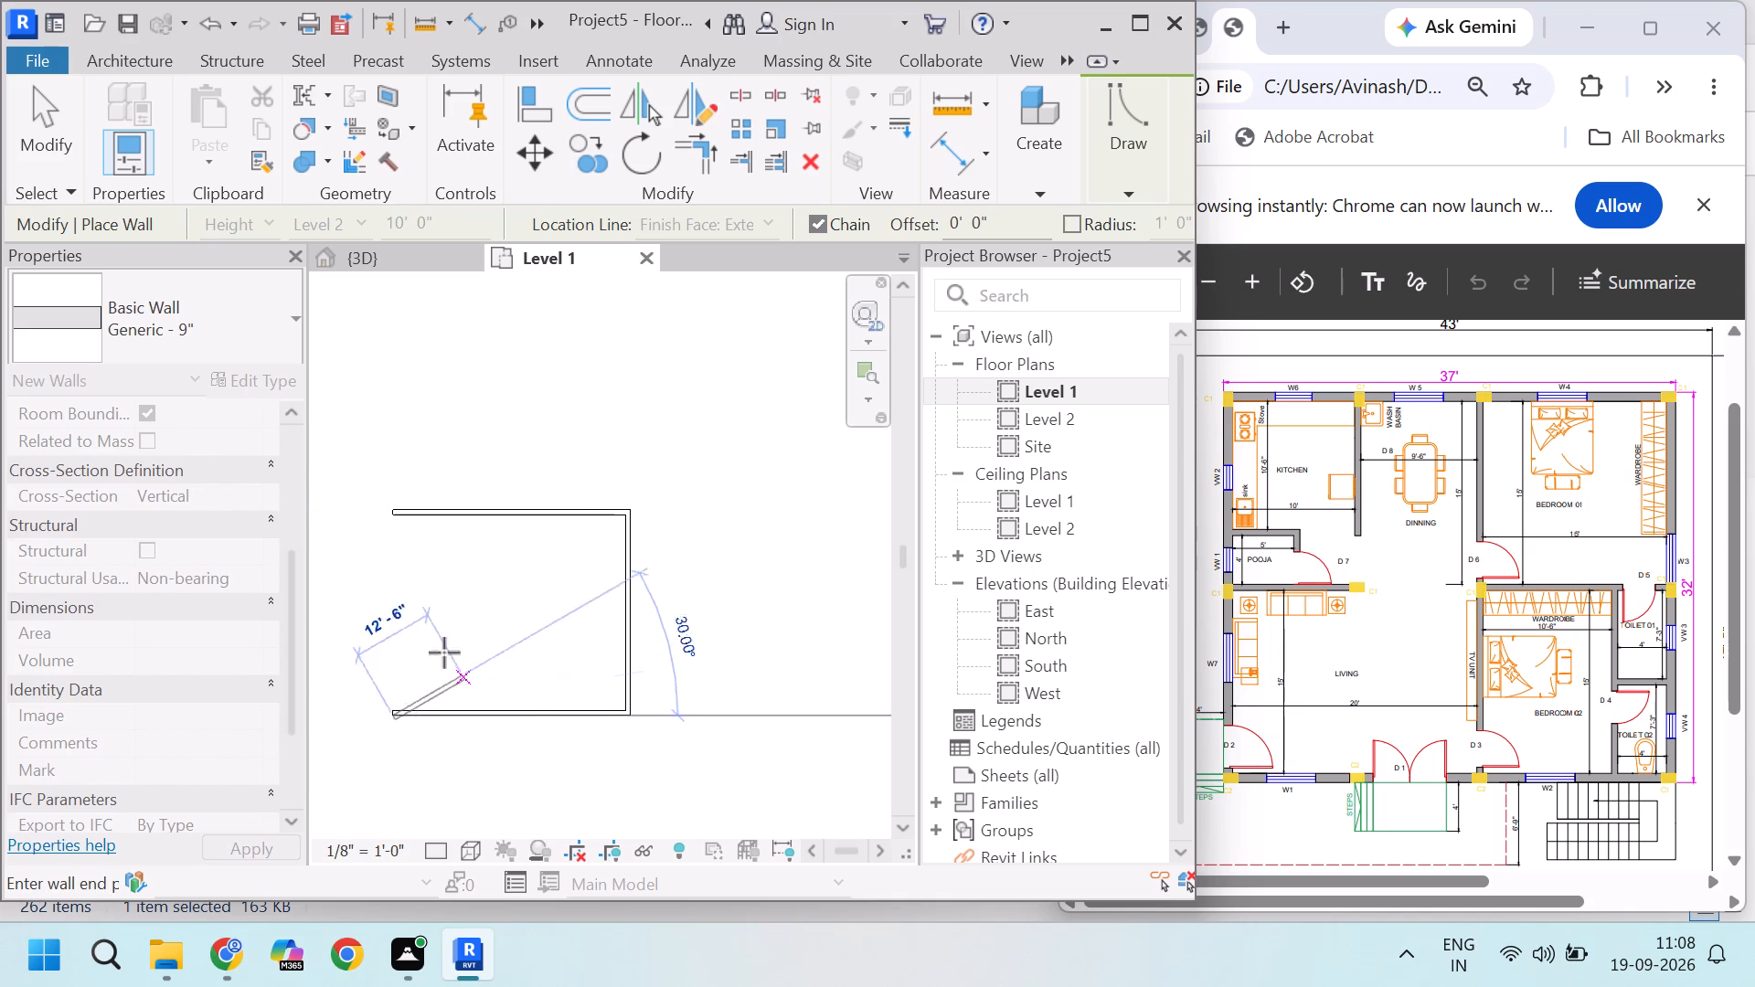
Close the exterior outline with the 32' west wall, running north to the north wall's west end.
scroll(385, 531, "up", 7)
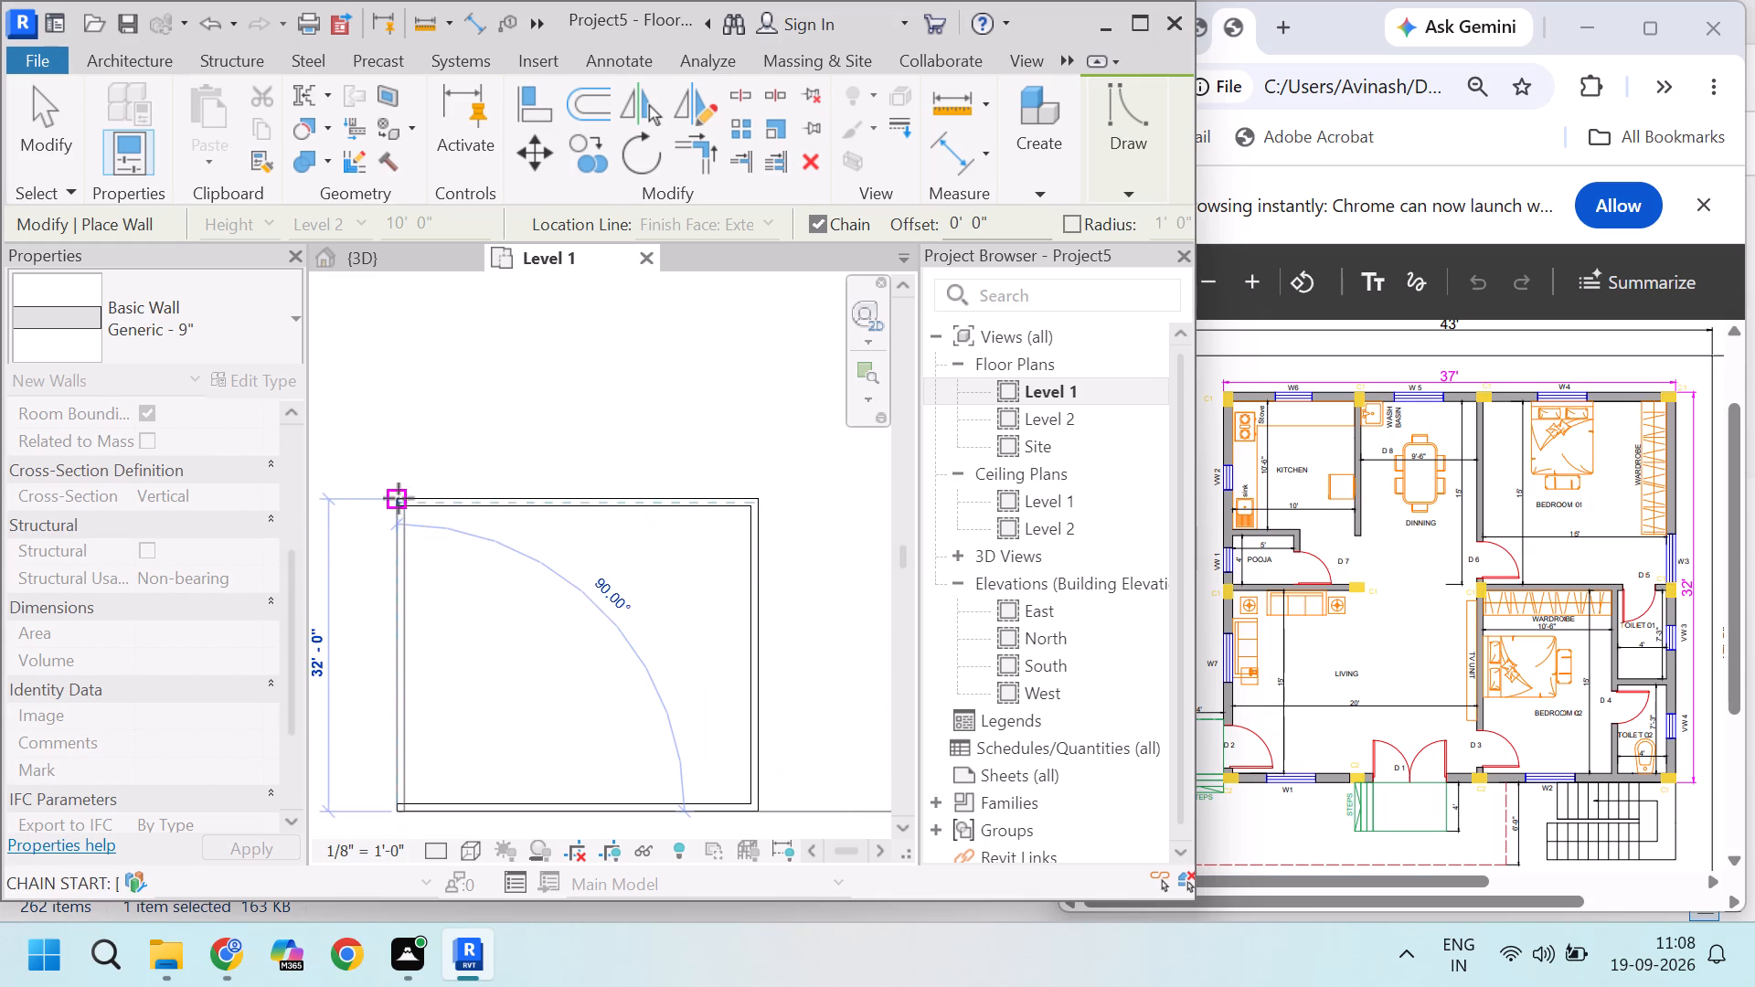
scroll(404, 493, "up", 4)
scroll(395, 503, "down", 4)
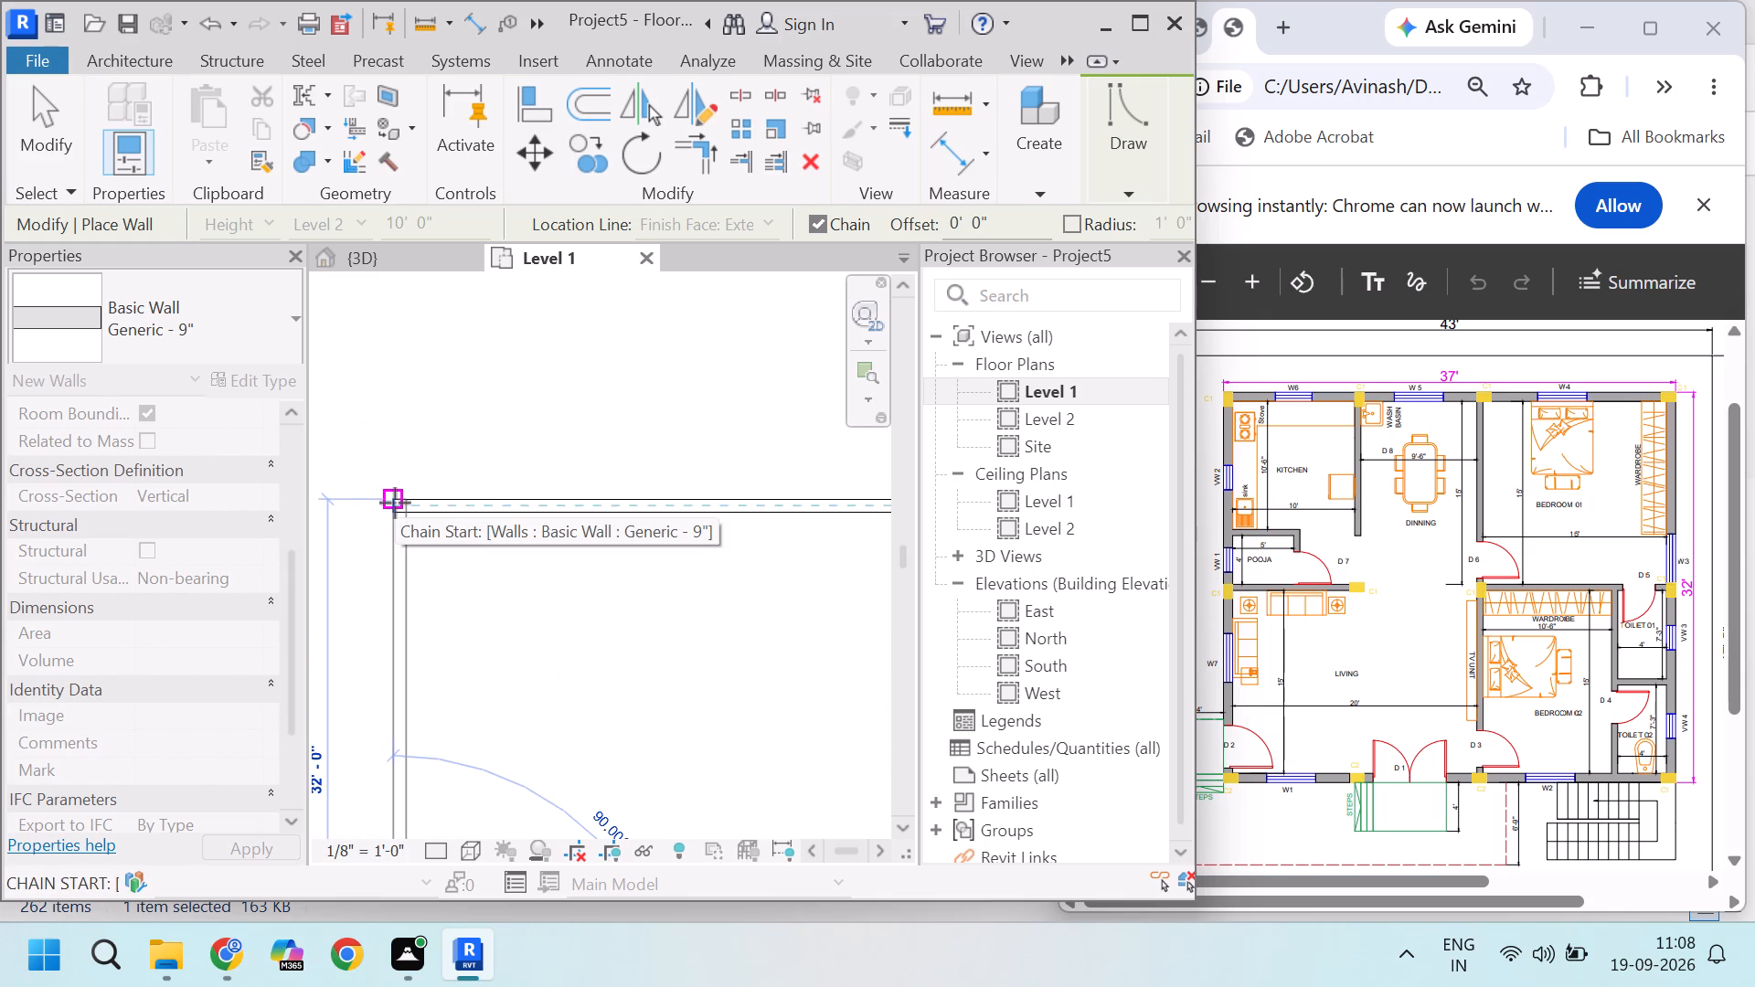
left_click(395, 503)
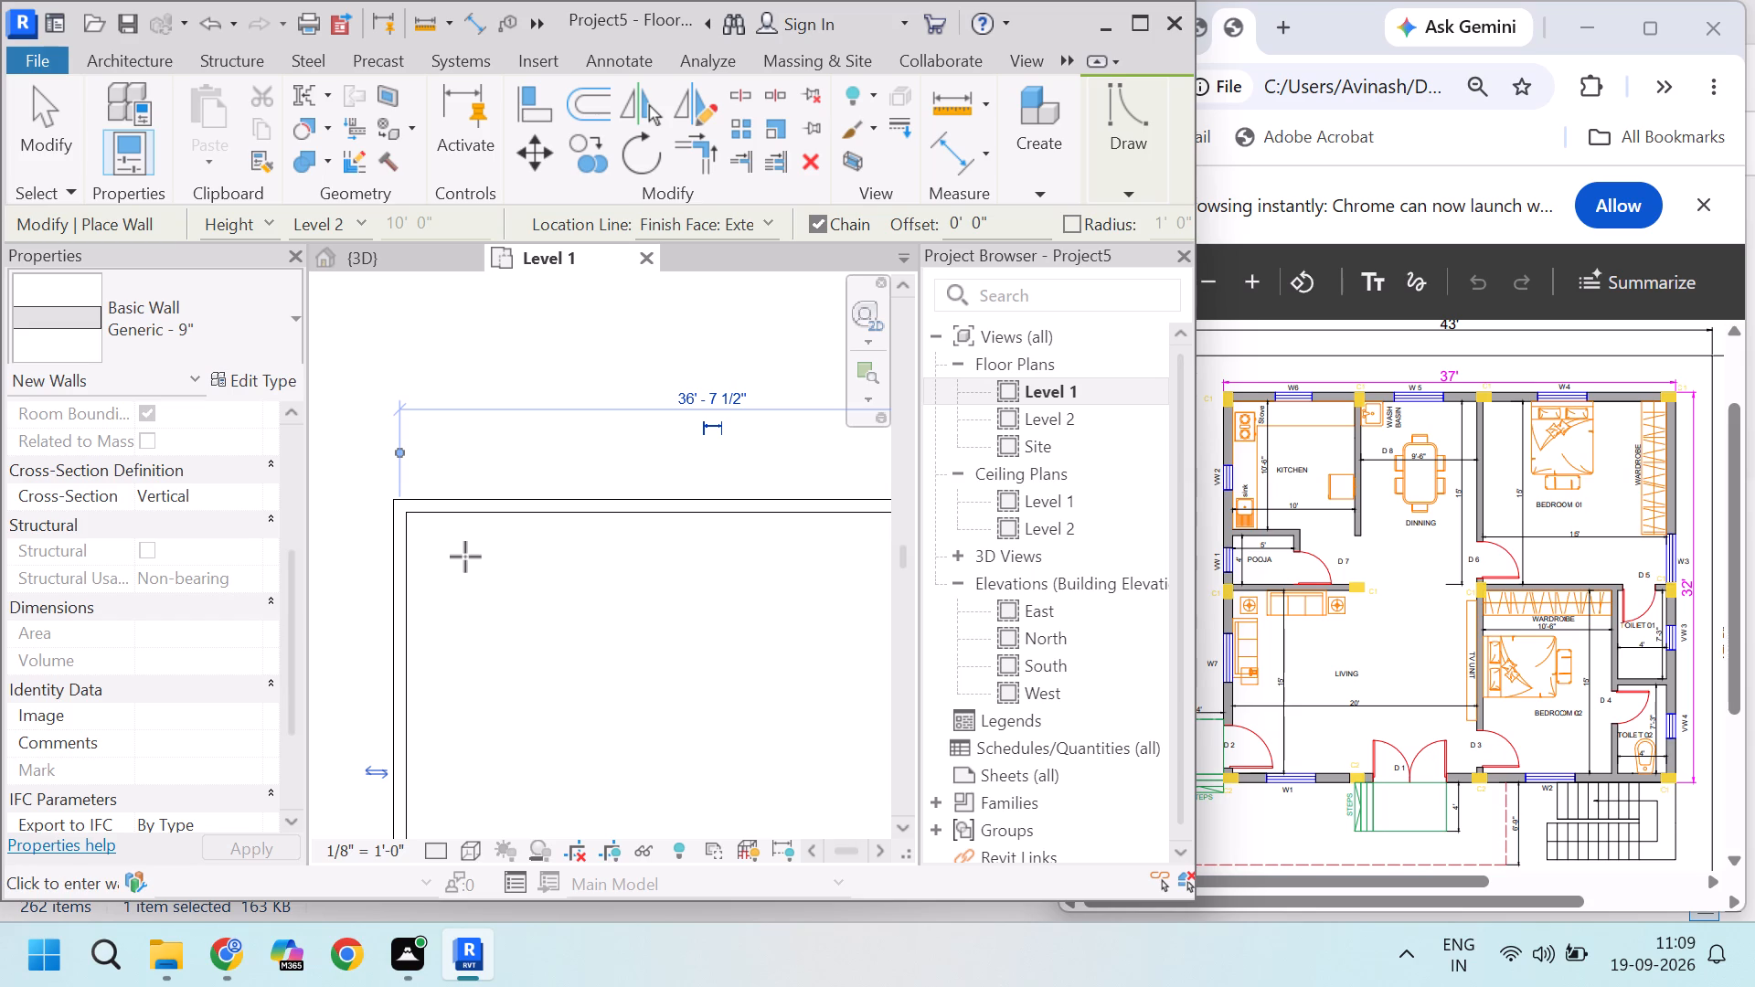
Open the list of wall types for the active Wall command.
scroll(465, 557, "down", 3)
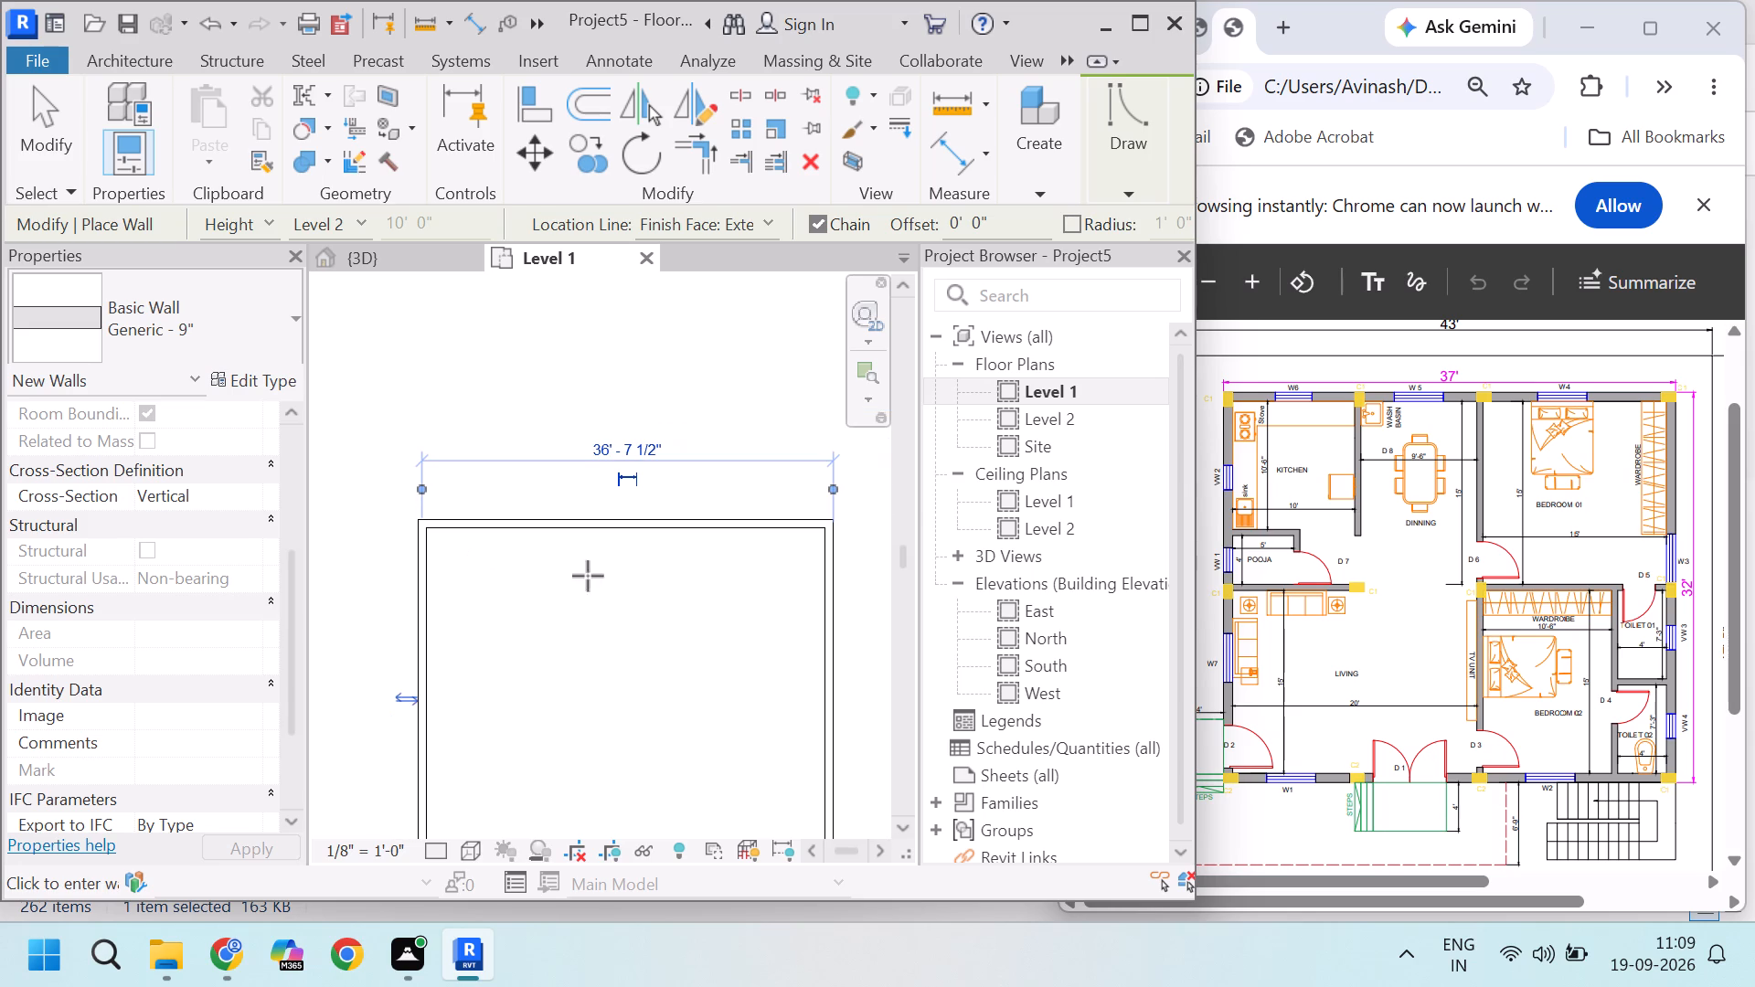
scroll(618, 611, "up", 2)
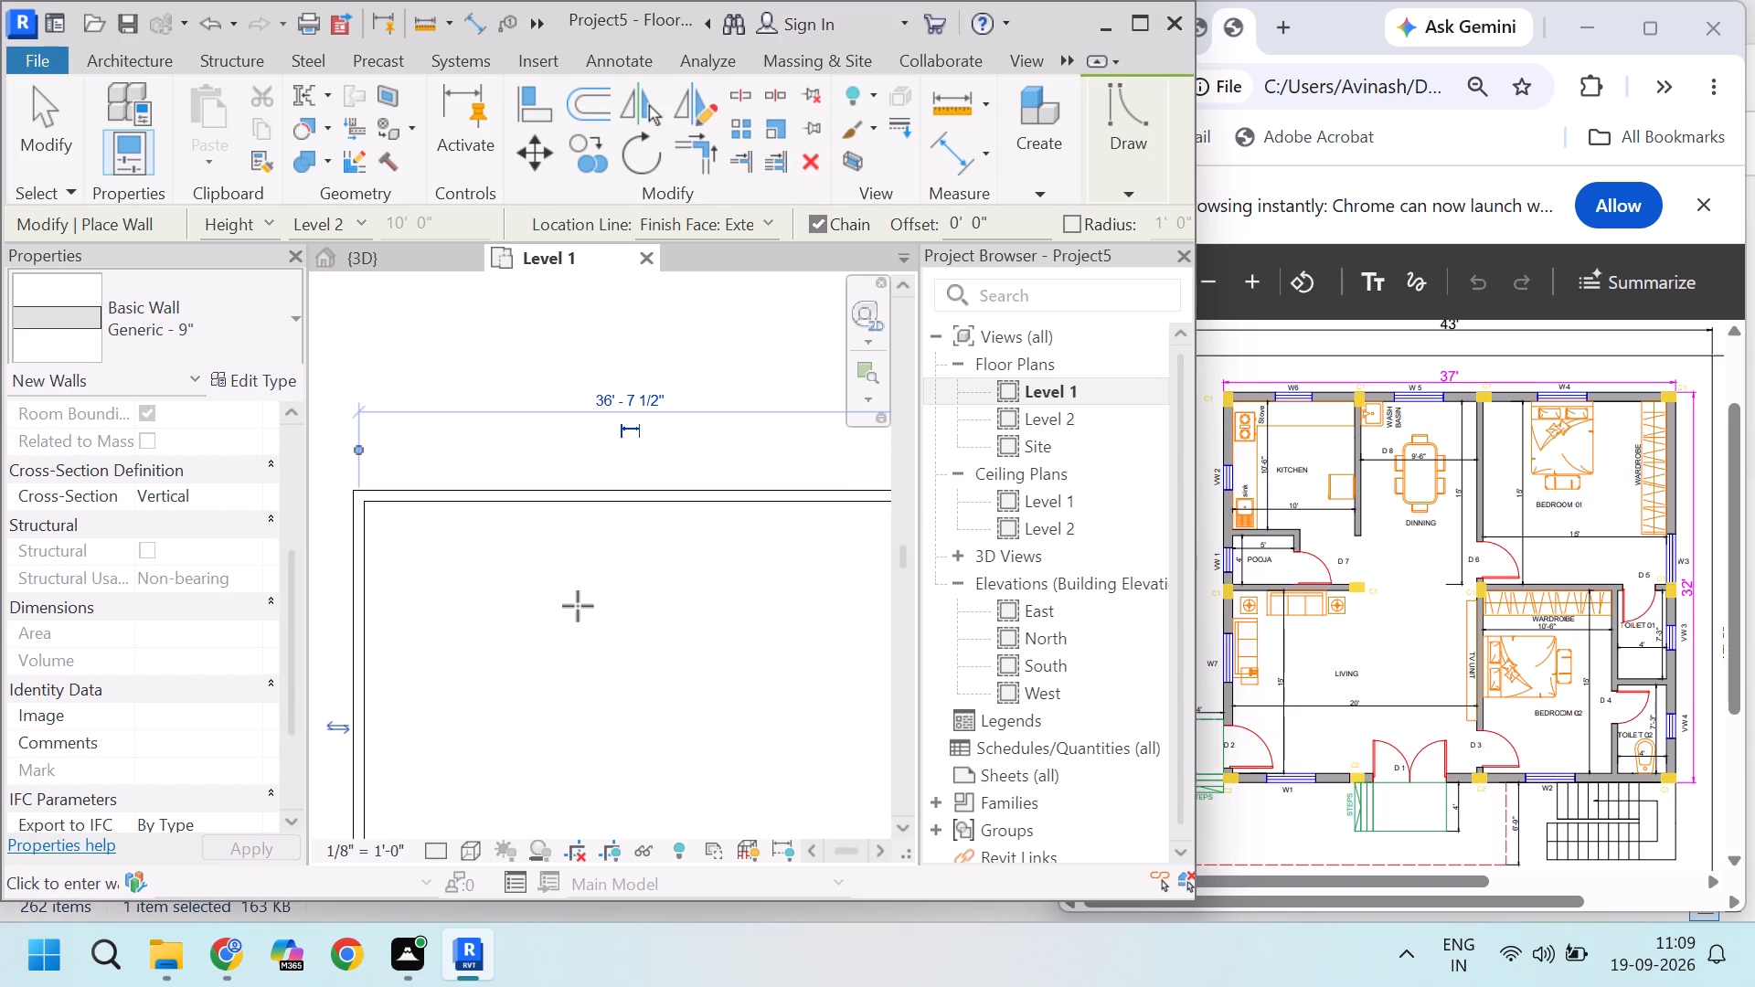
scroll(570, 573, "up", 1)
scroll(530, 535, "down", 2)
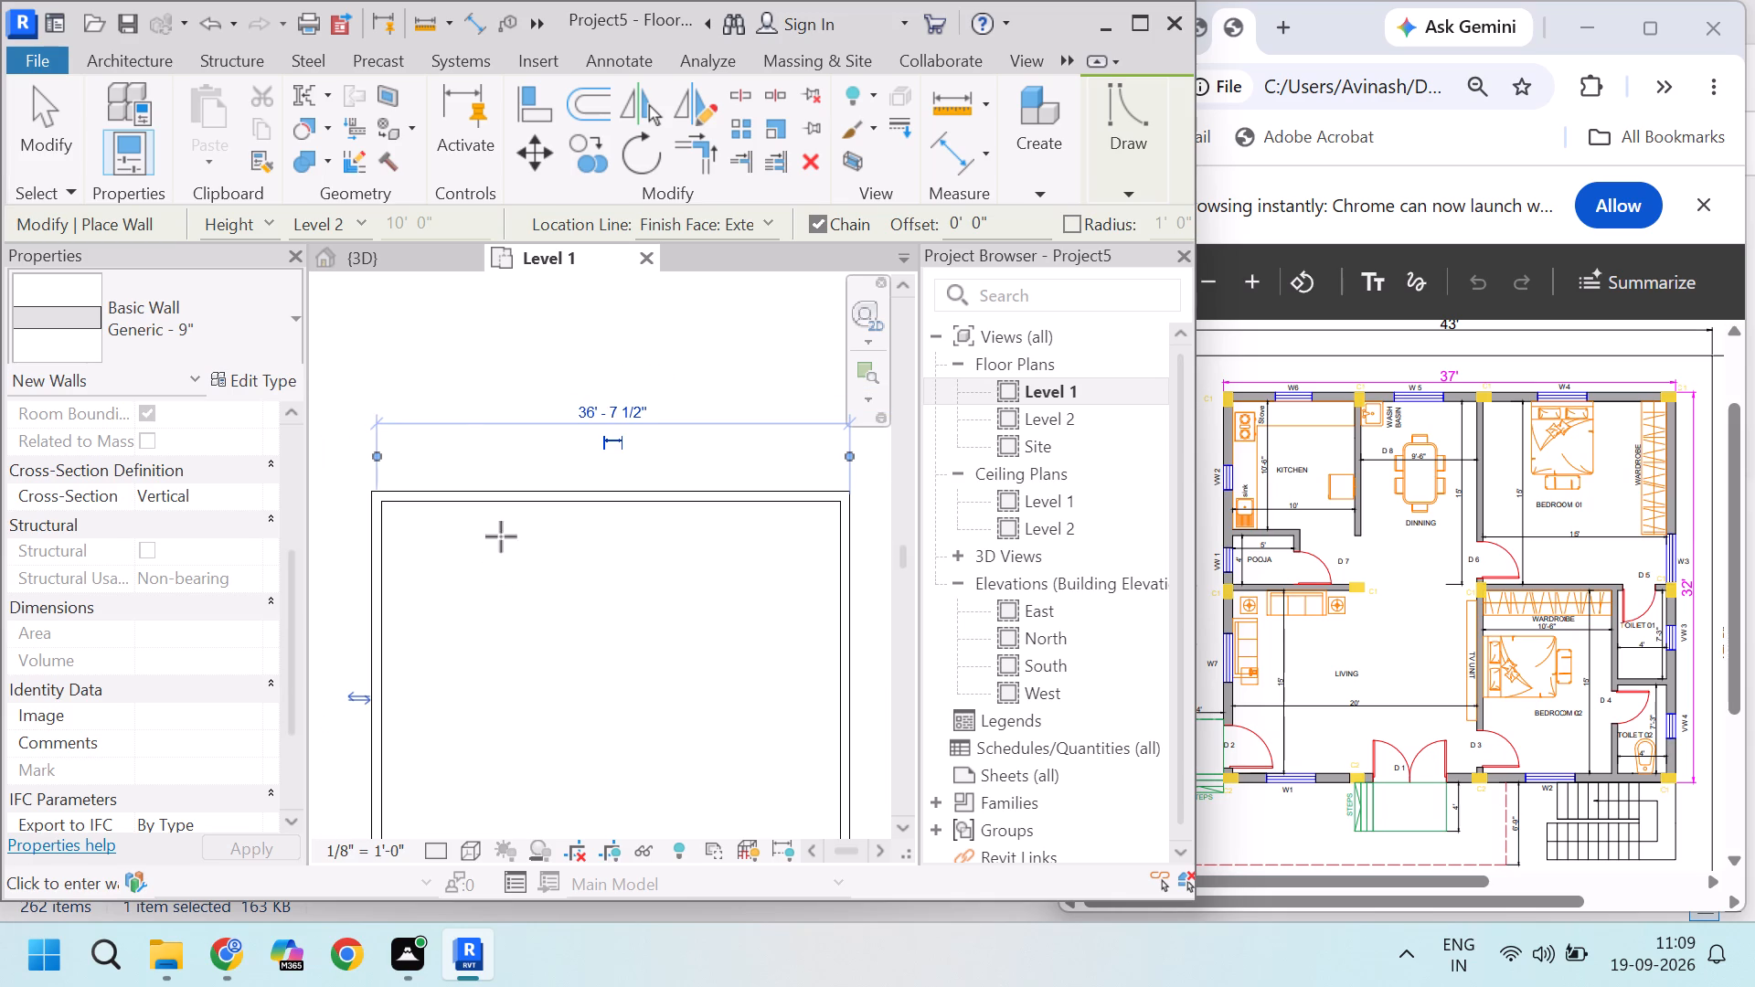
left_click(229, 319)
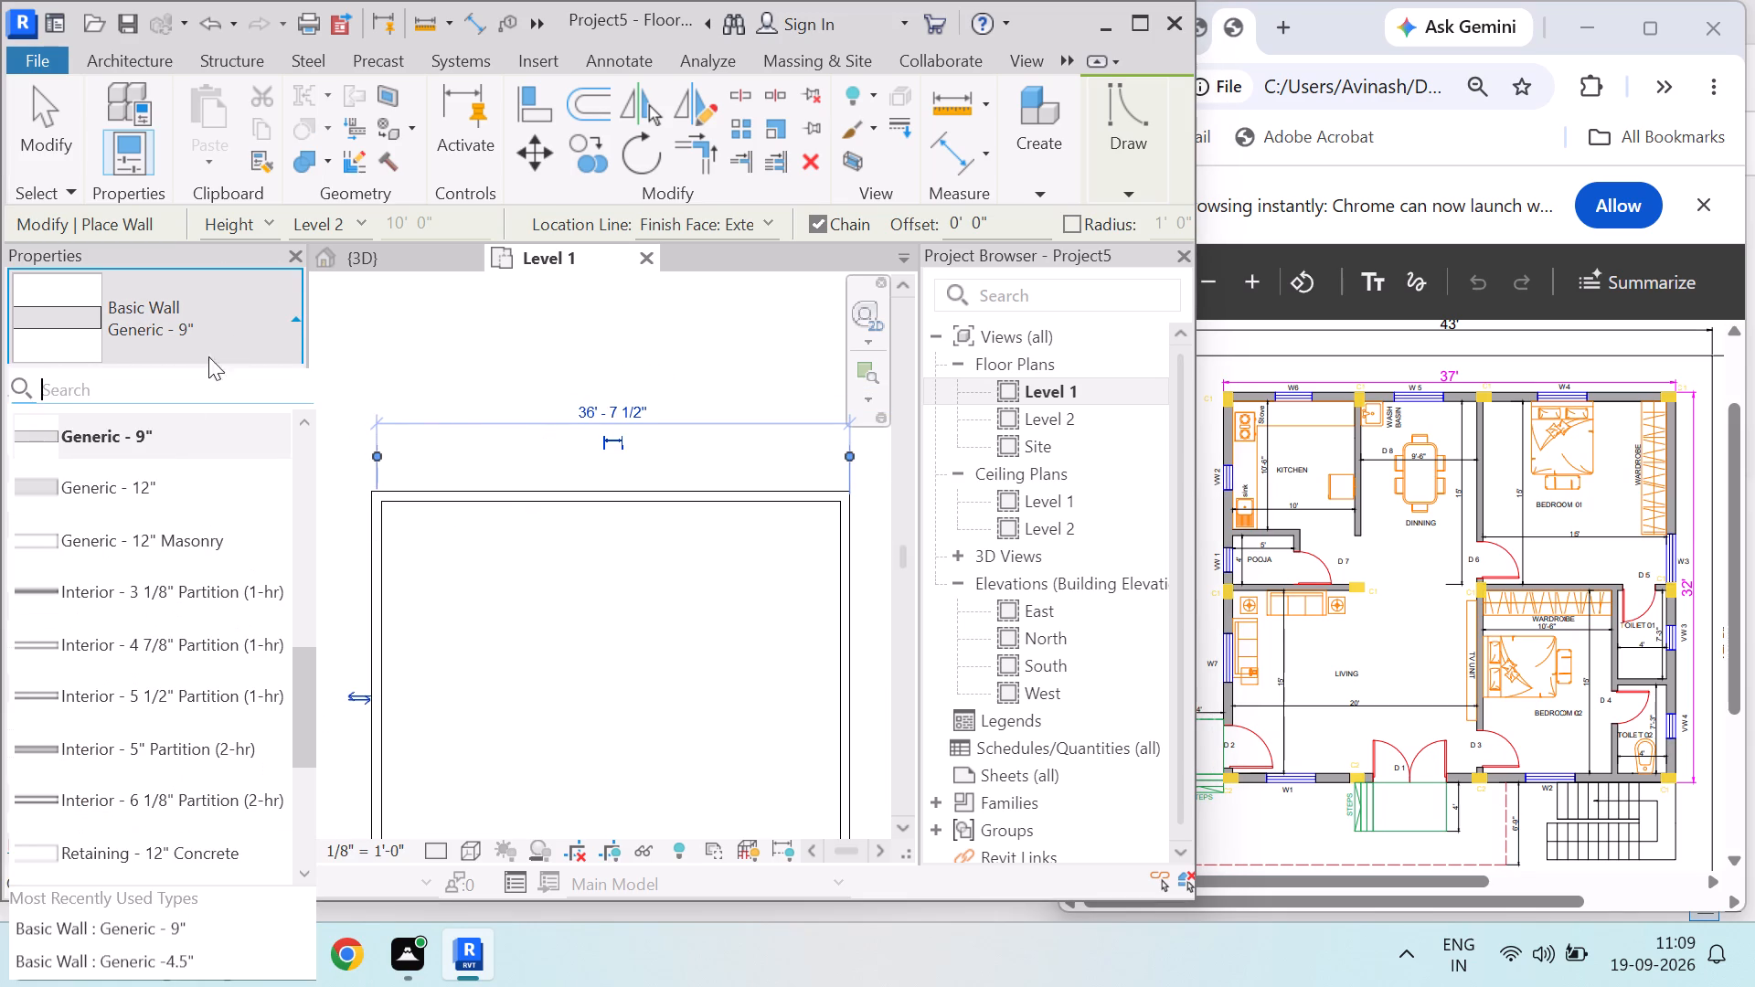
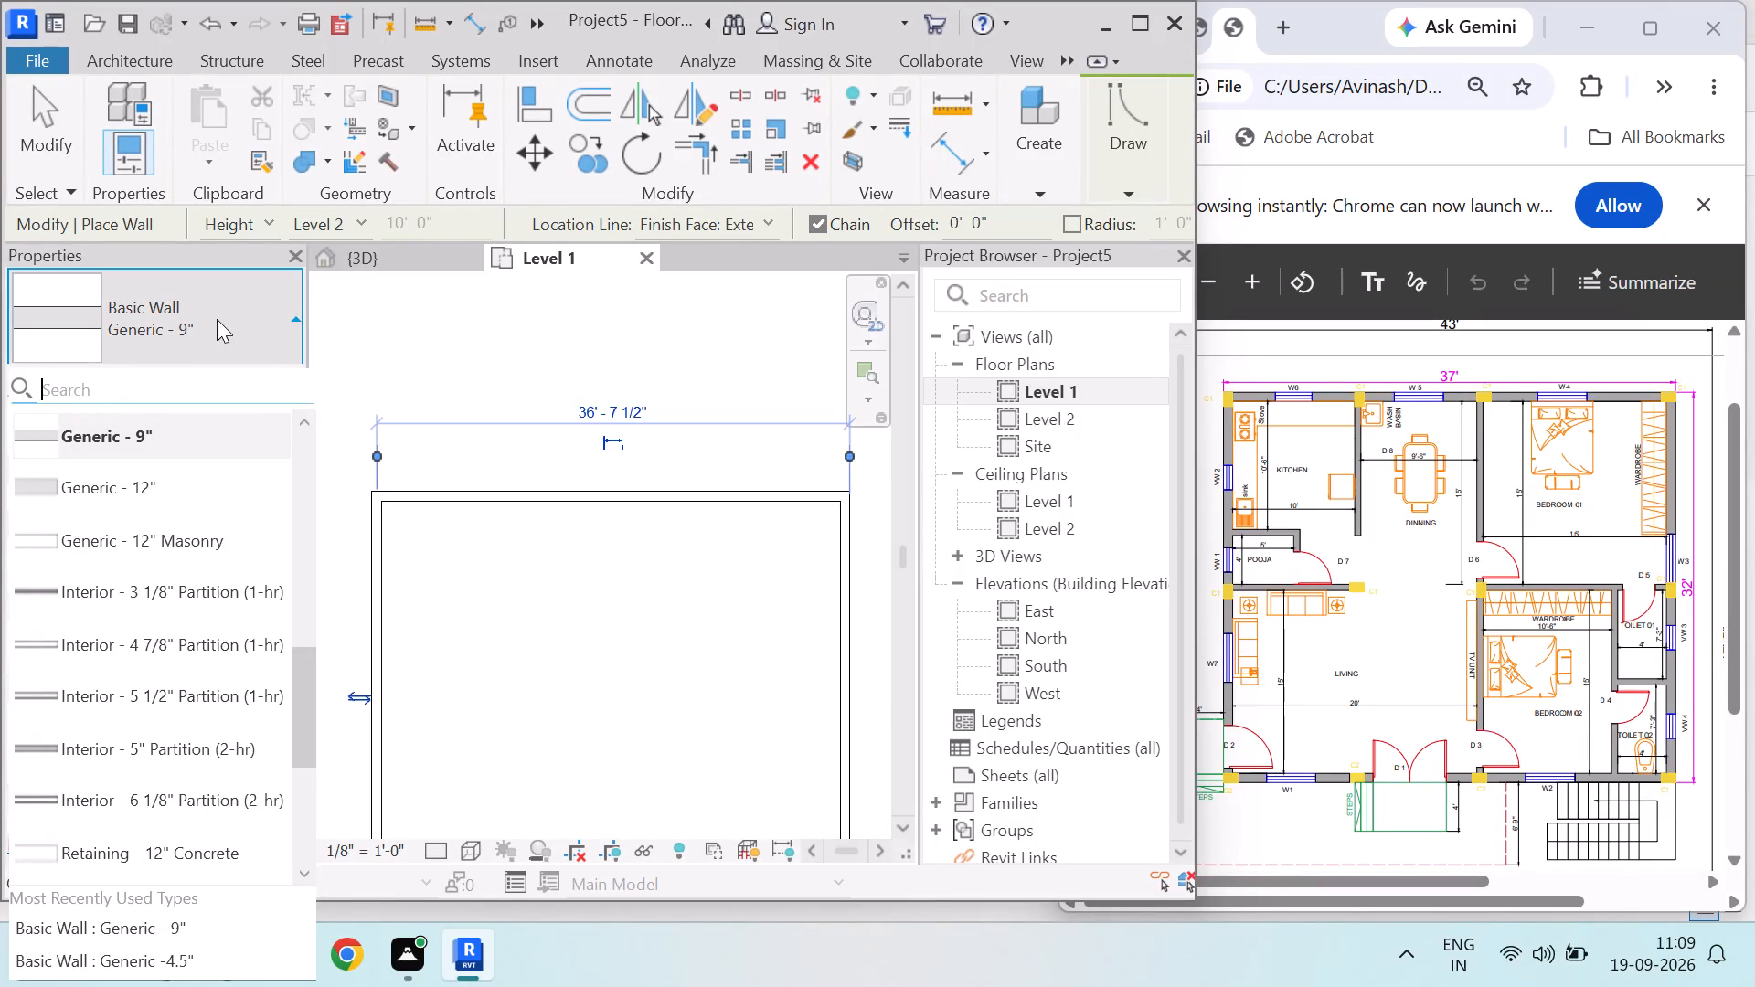
Set the wall type for new walls to Basic Wall Generic - 6".
scroll(165, 592, "up", 2)
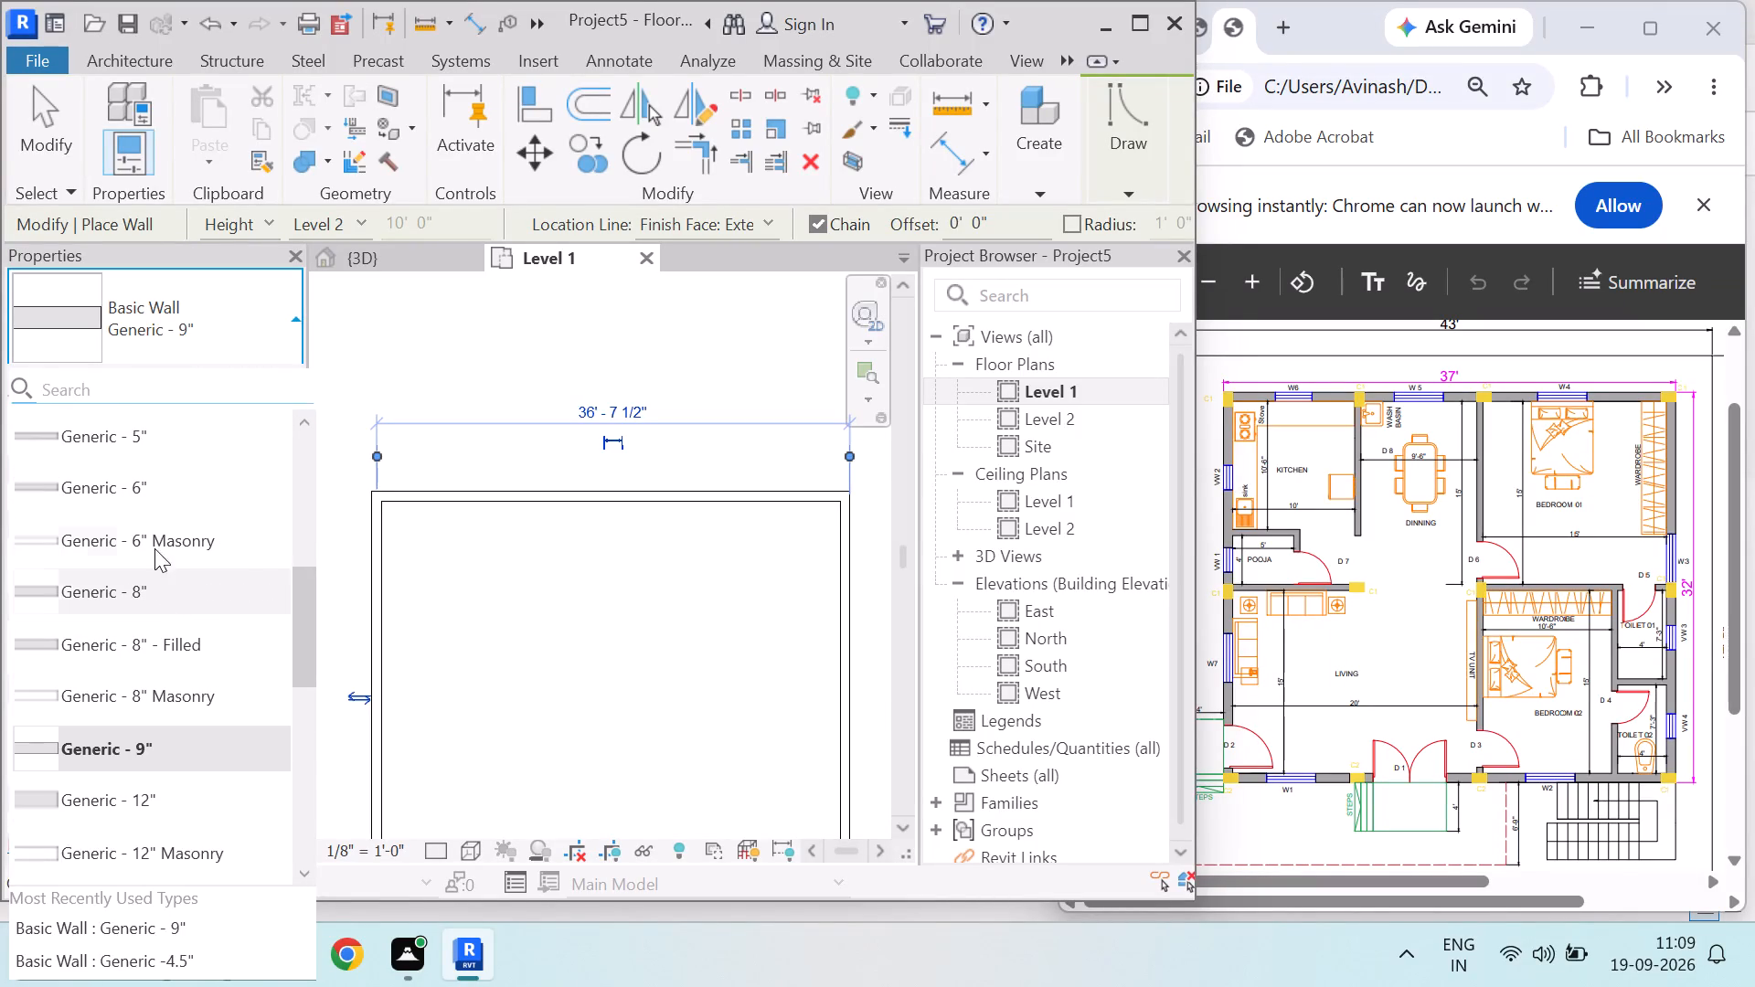
left_click(122, 486)
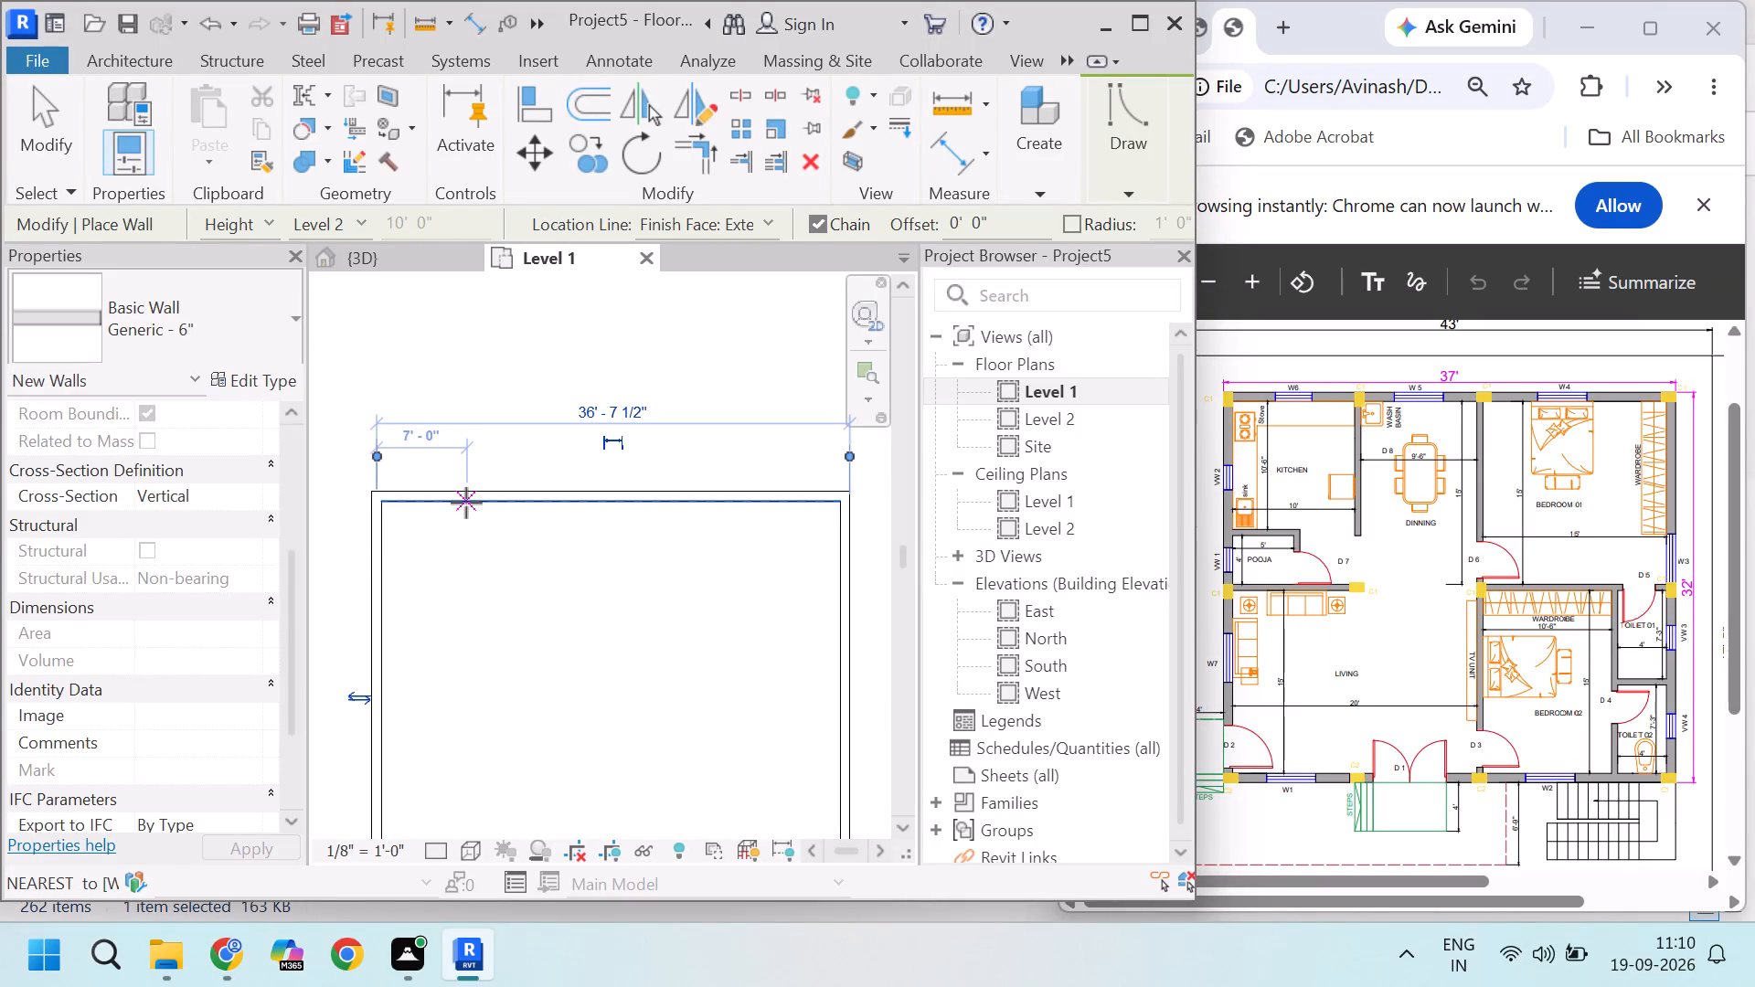
Draw a 10' detail line heading east from the inner north-west corner along the north wall's inner face.
type("dl")
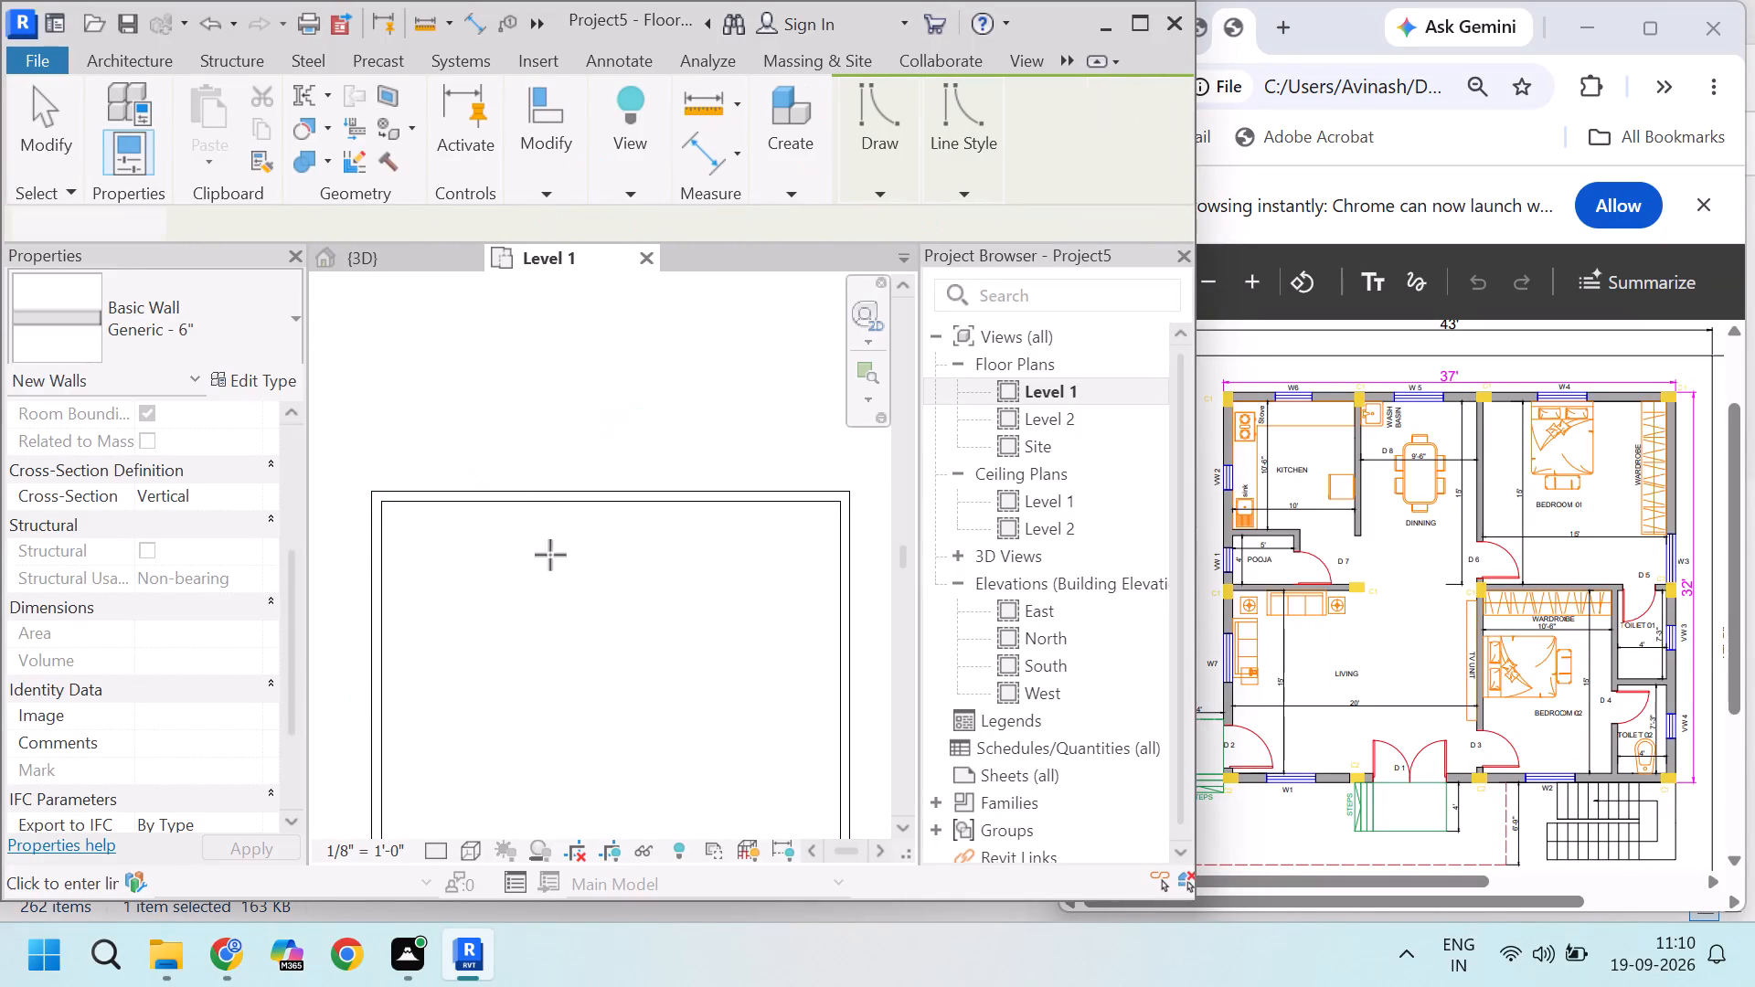
left_click(388, 508)
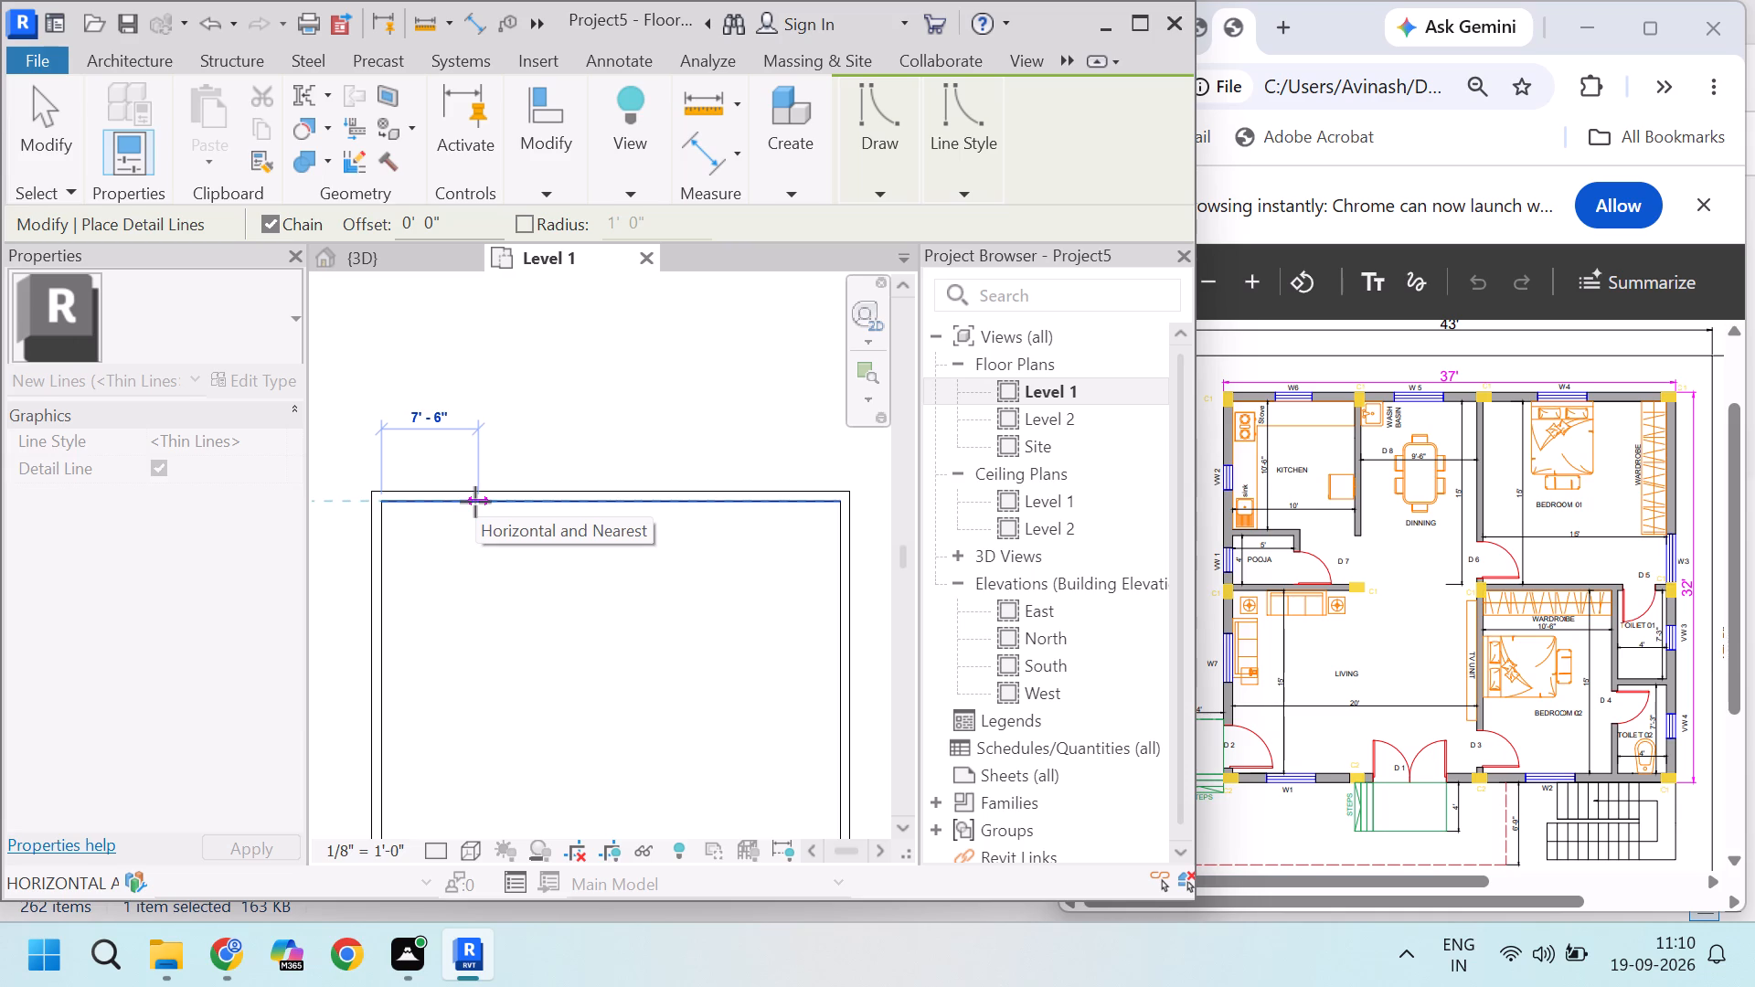
type("10'")
key("Return")
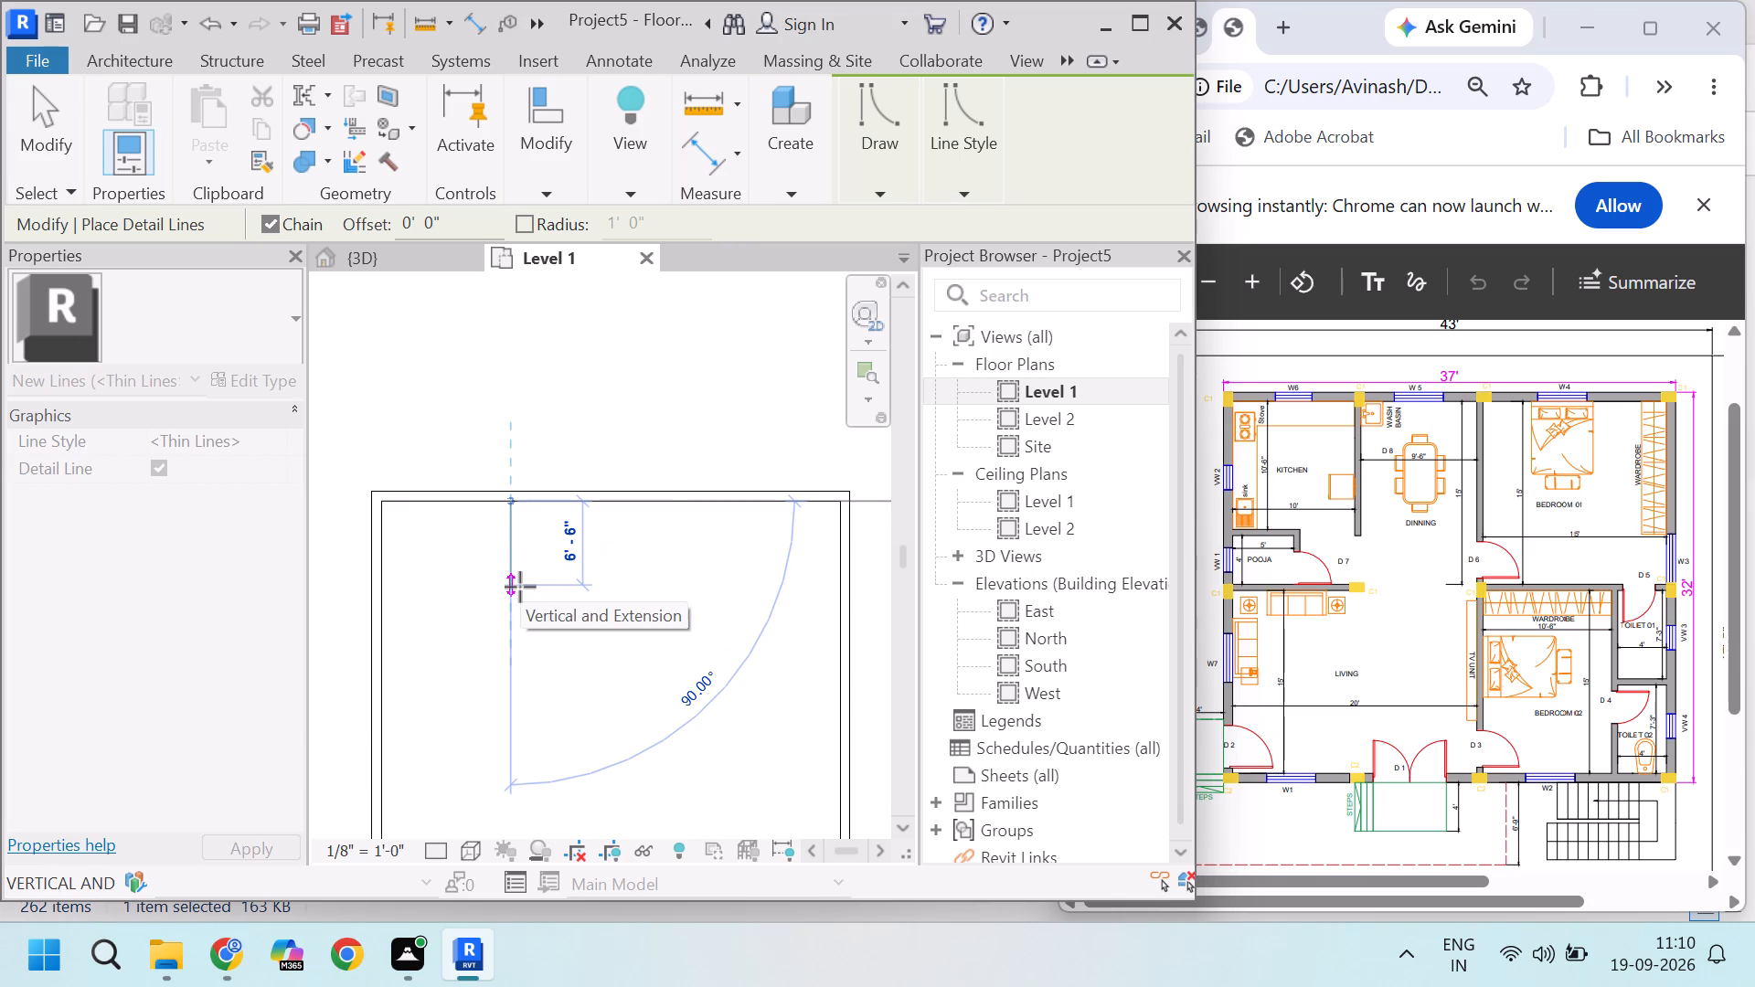
Draw a 10'-6" detail line straight south from the east end of the 10' line and end the chain.
scroll(511, 610, "up", 2)
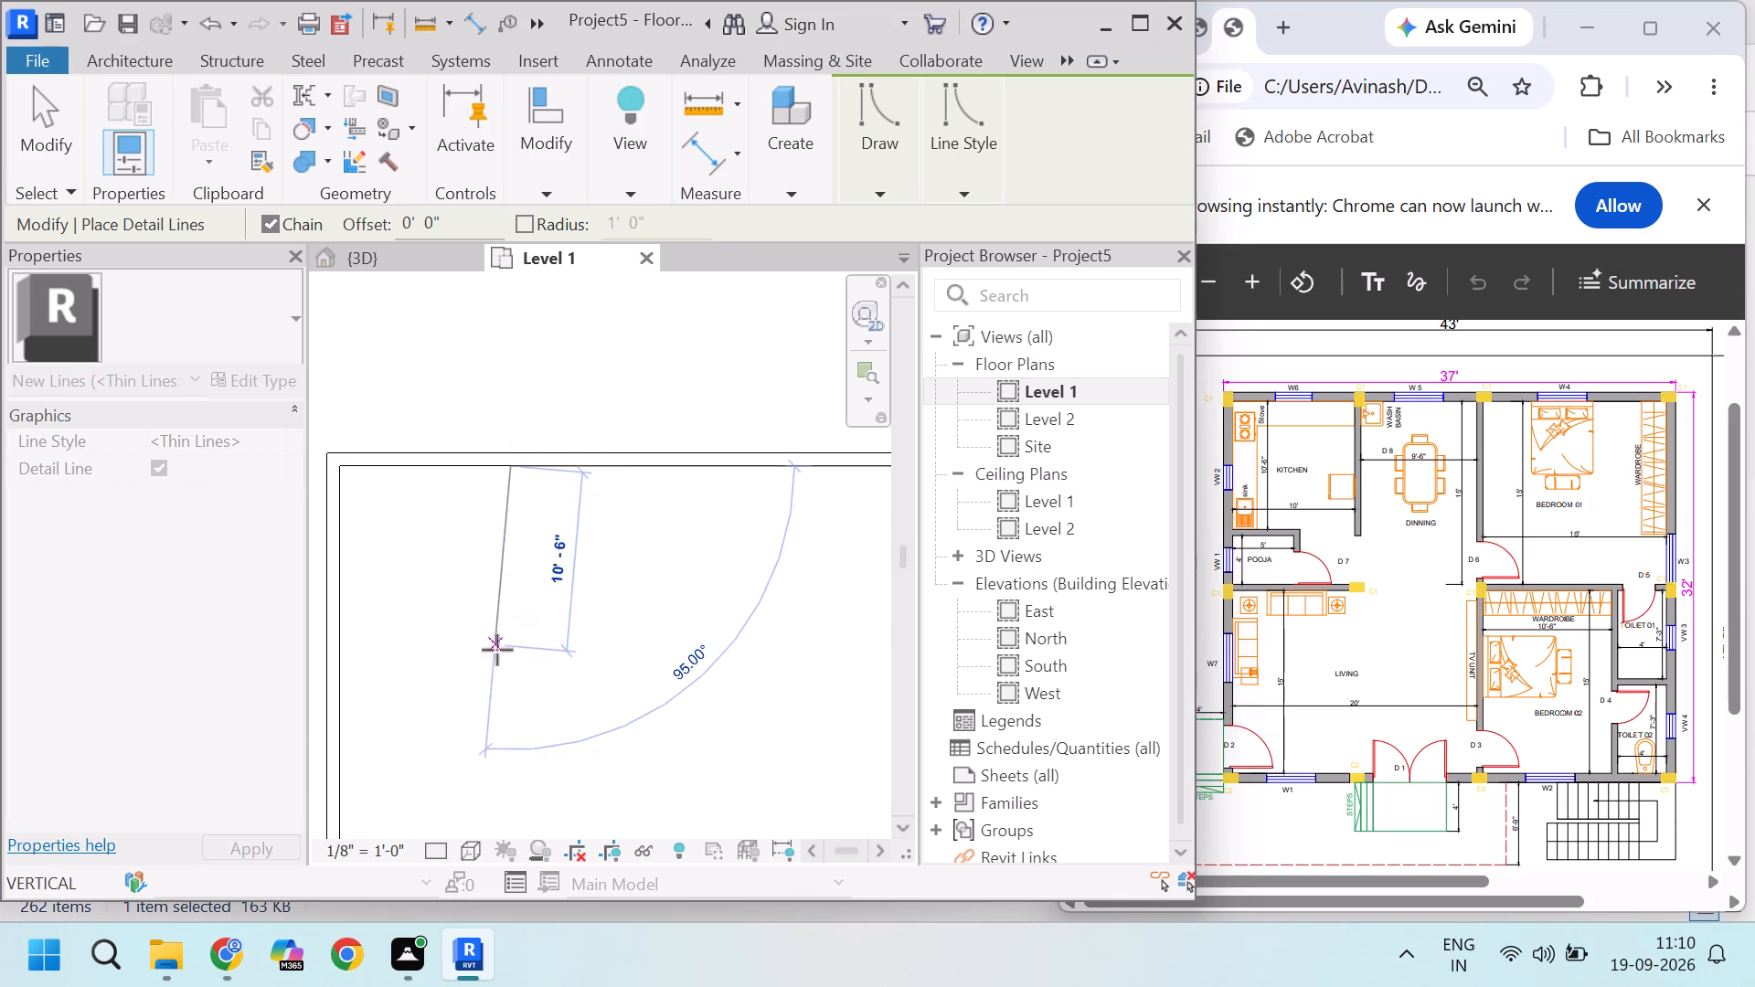
scroll(564, 503, "up", 1)
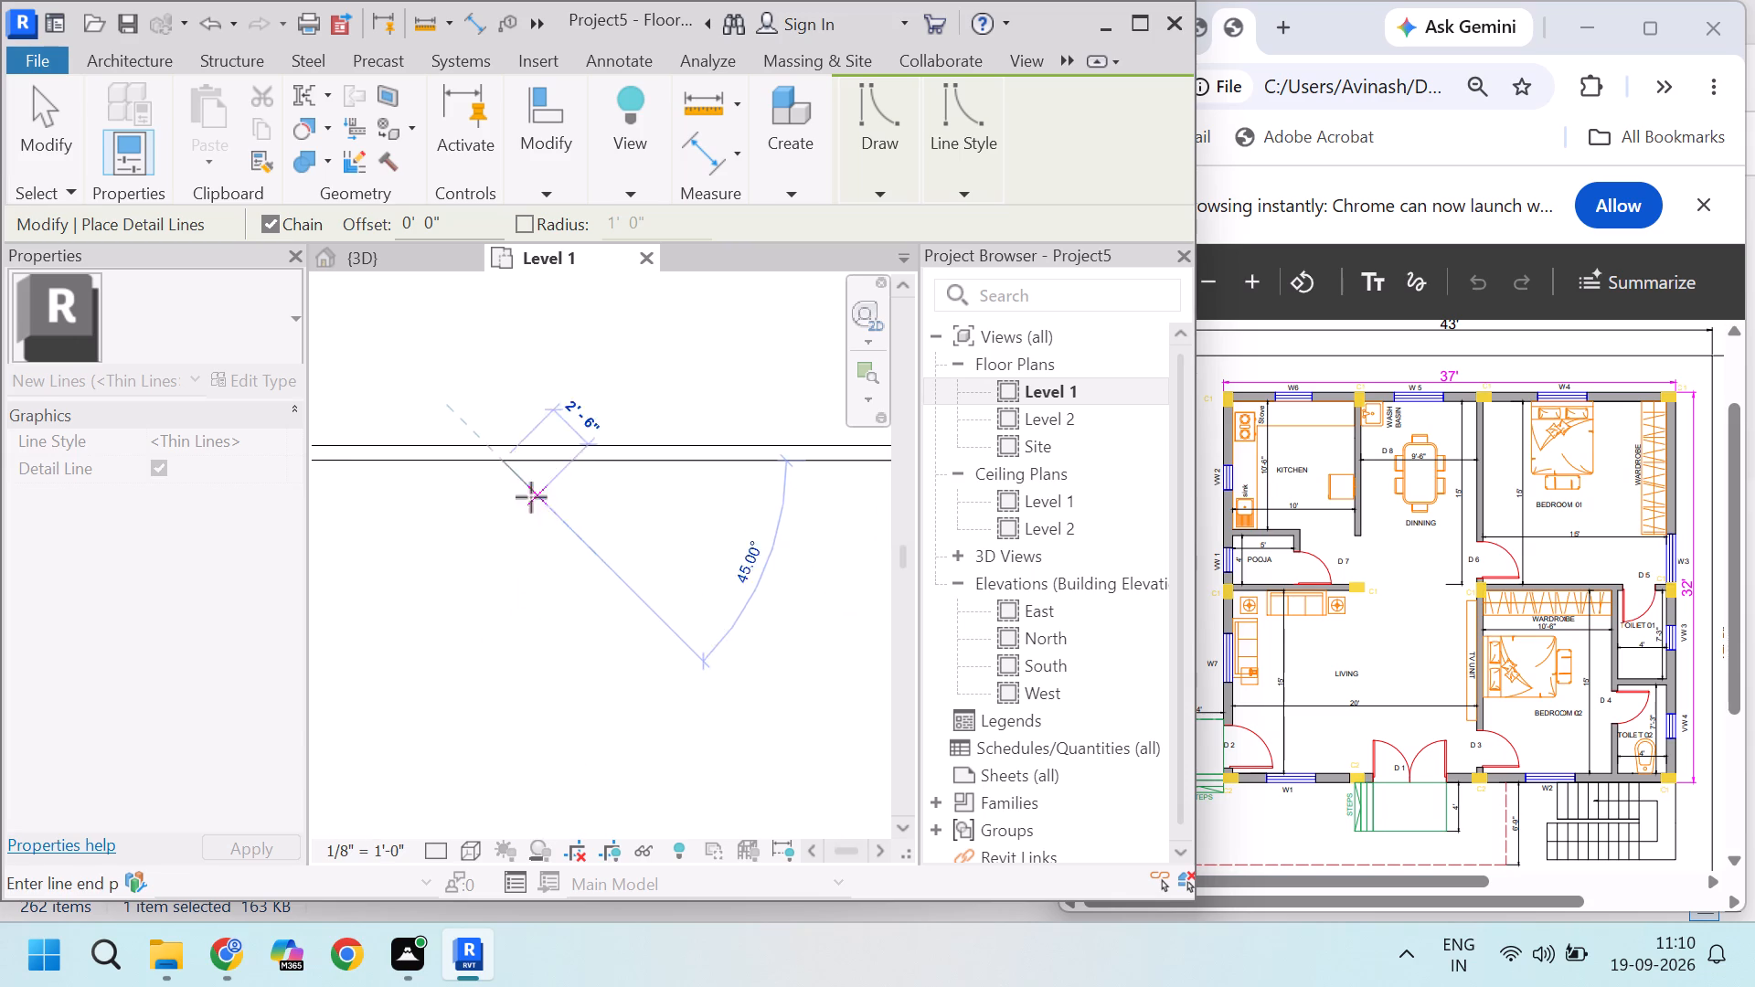
scroll(494, 506, "up", 1)
scroll(488, 510, "down", 3)
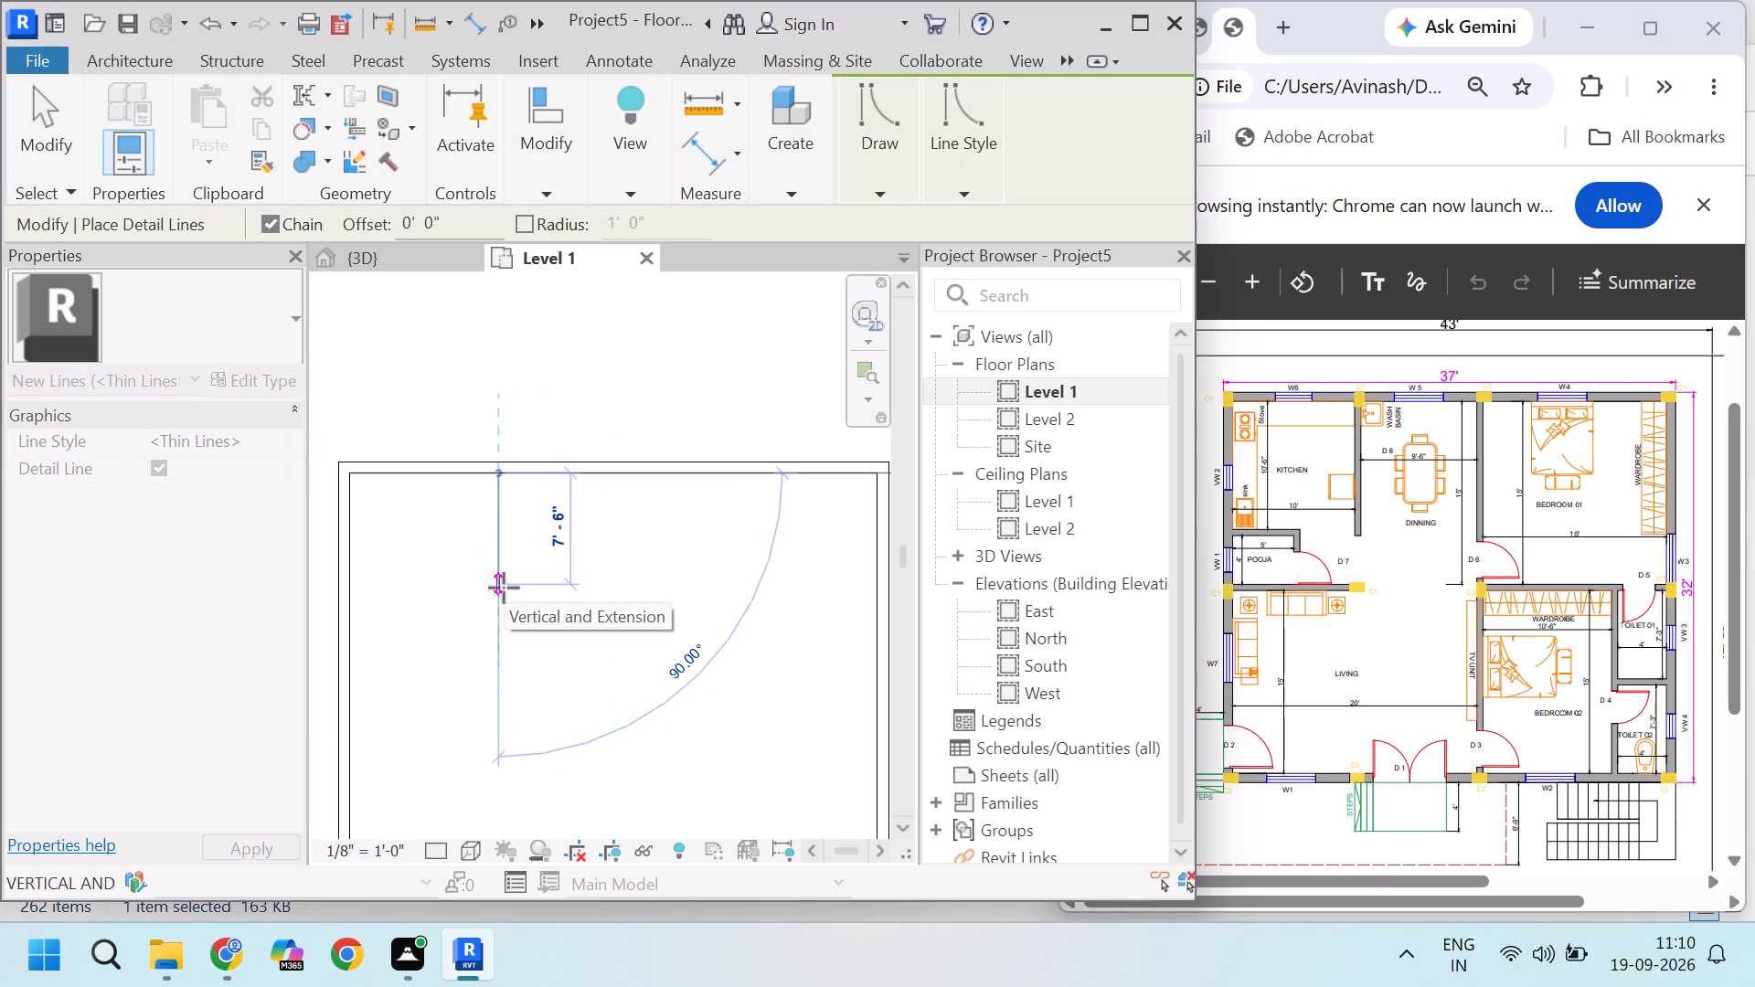
scroll(504, 588, "up", 3)
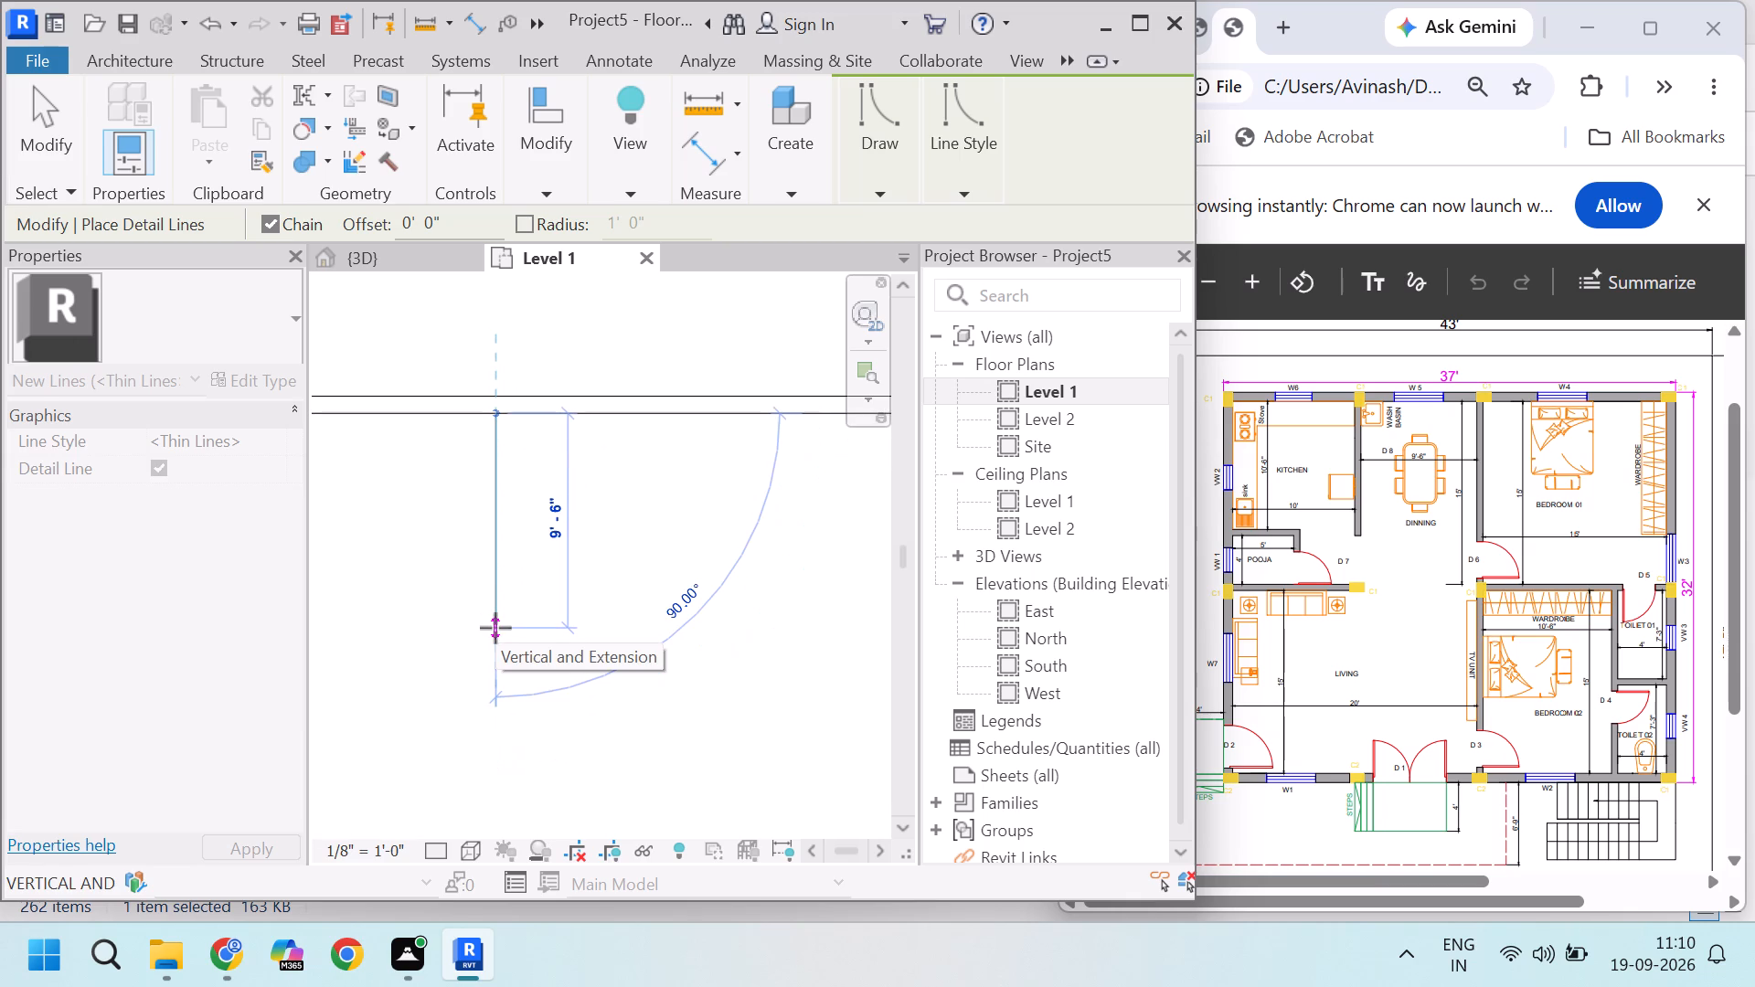
type("10")
type("'6")
key("Return")
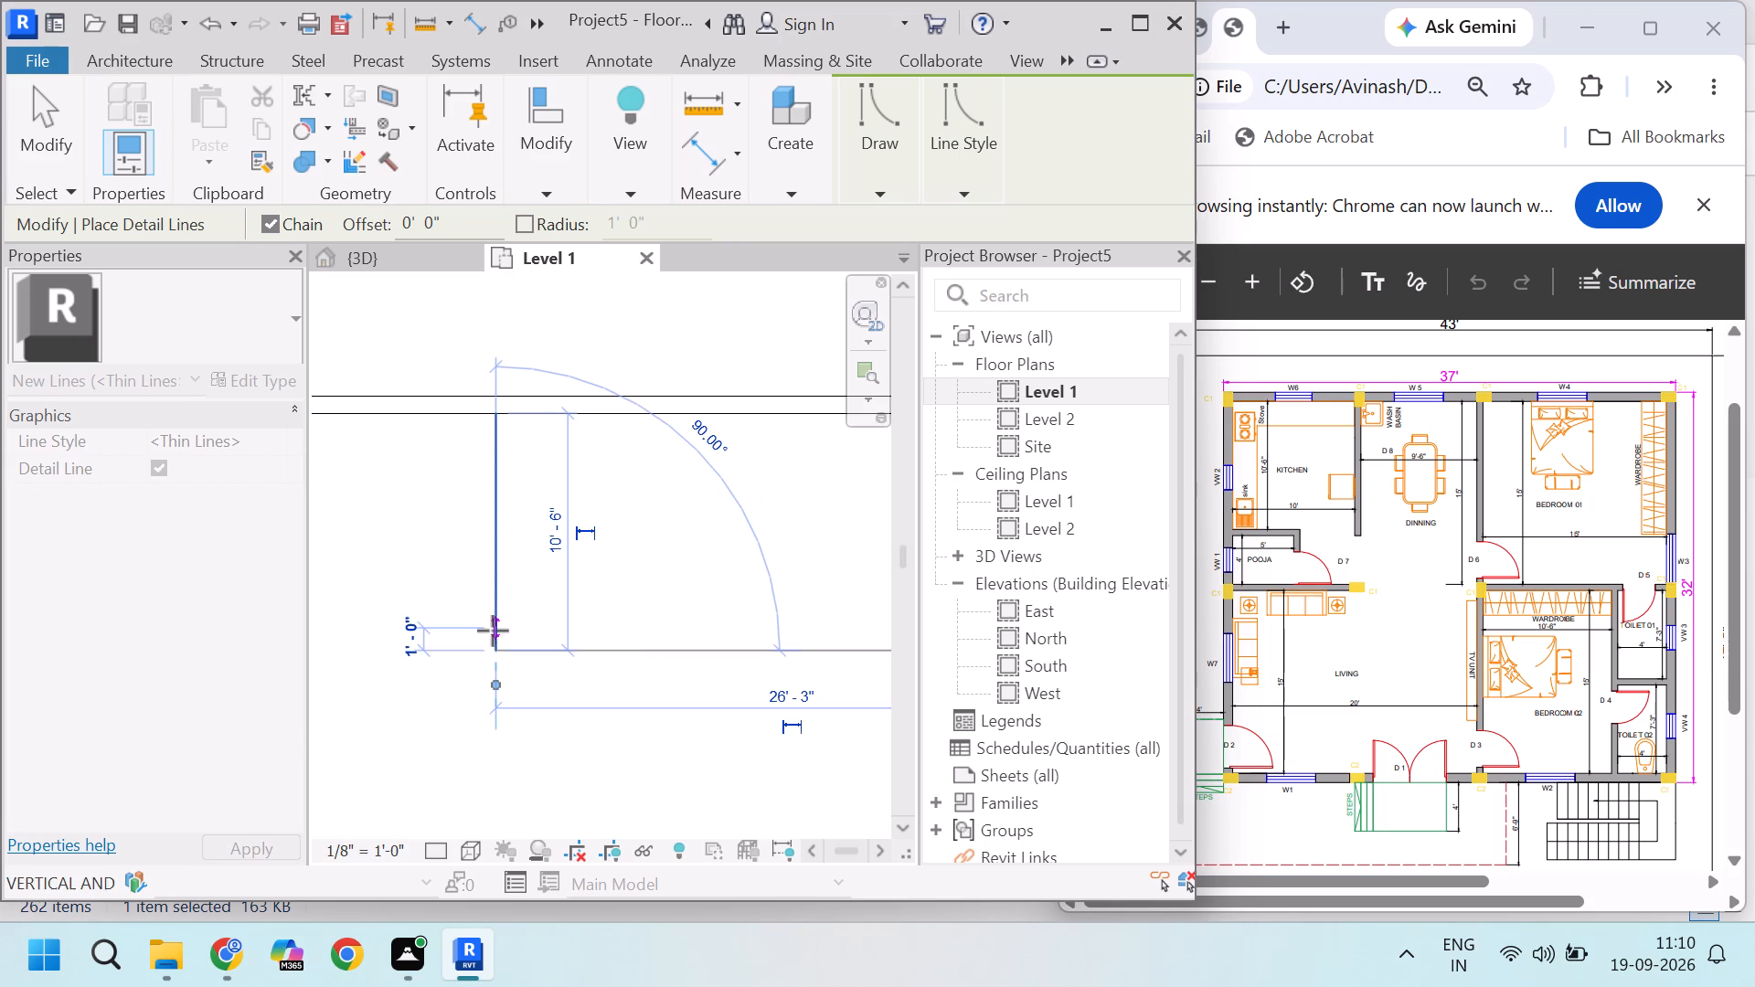
scroll(536, 678, "up", 5)
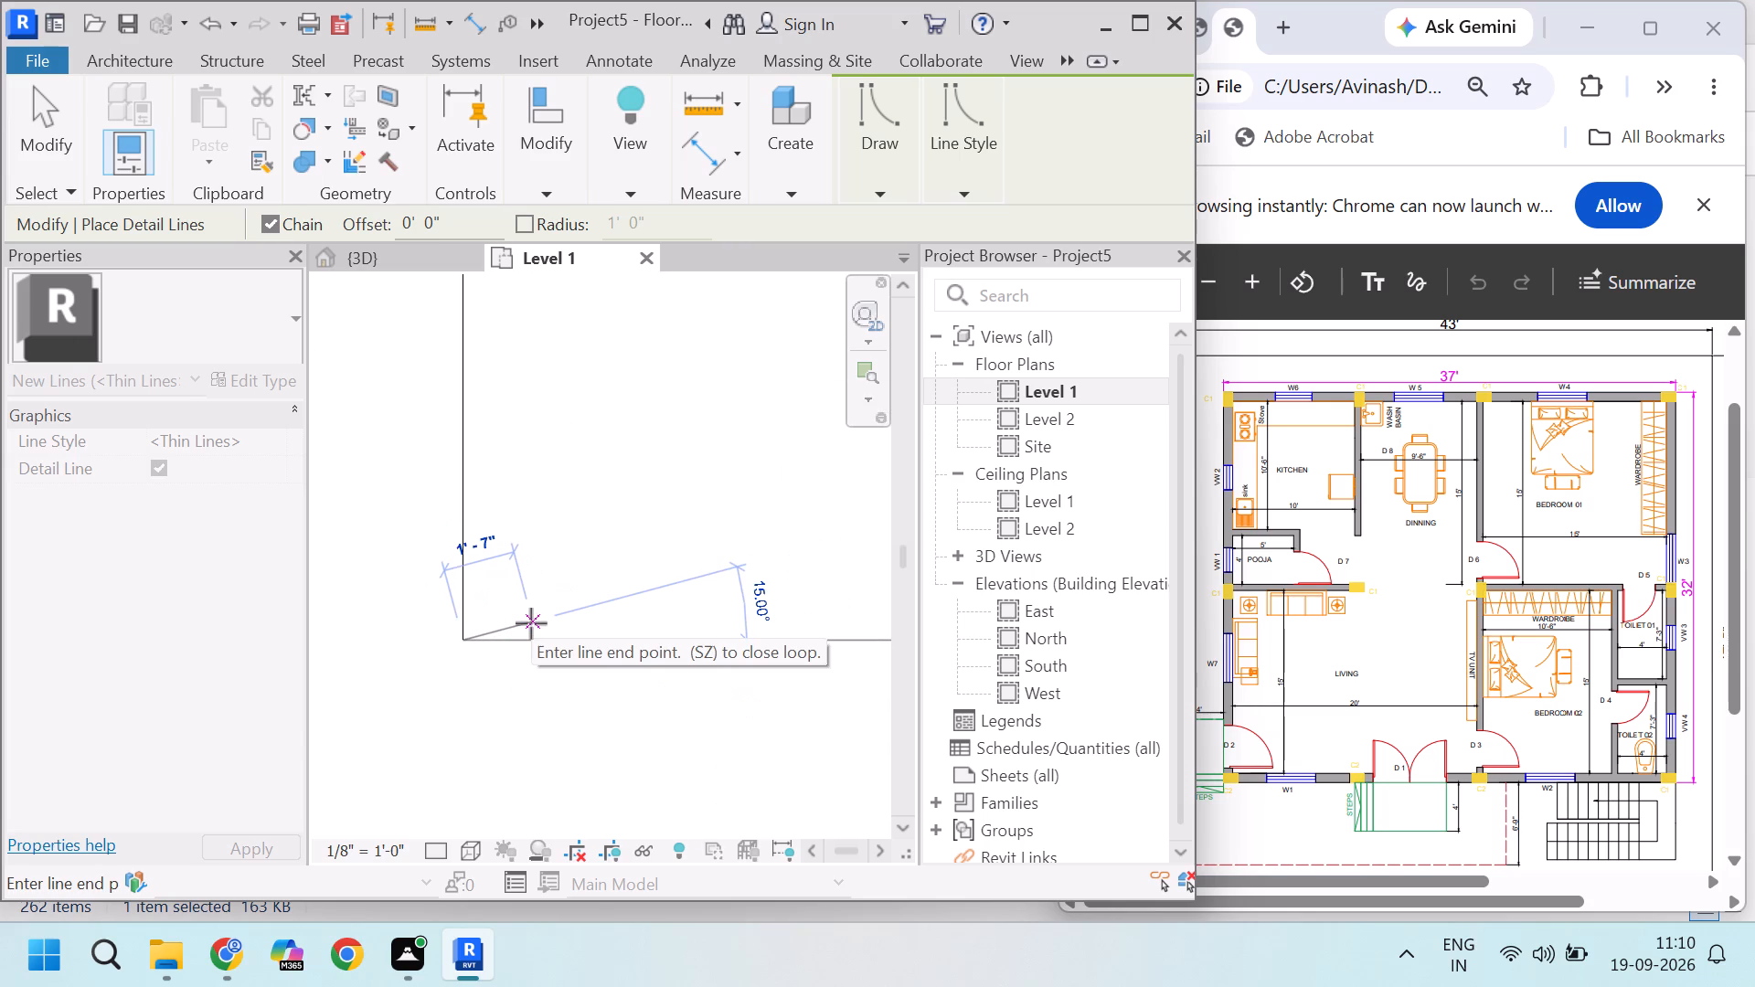
scroll(514, 668, "up", 4)
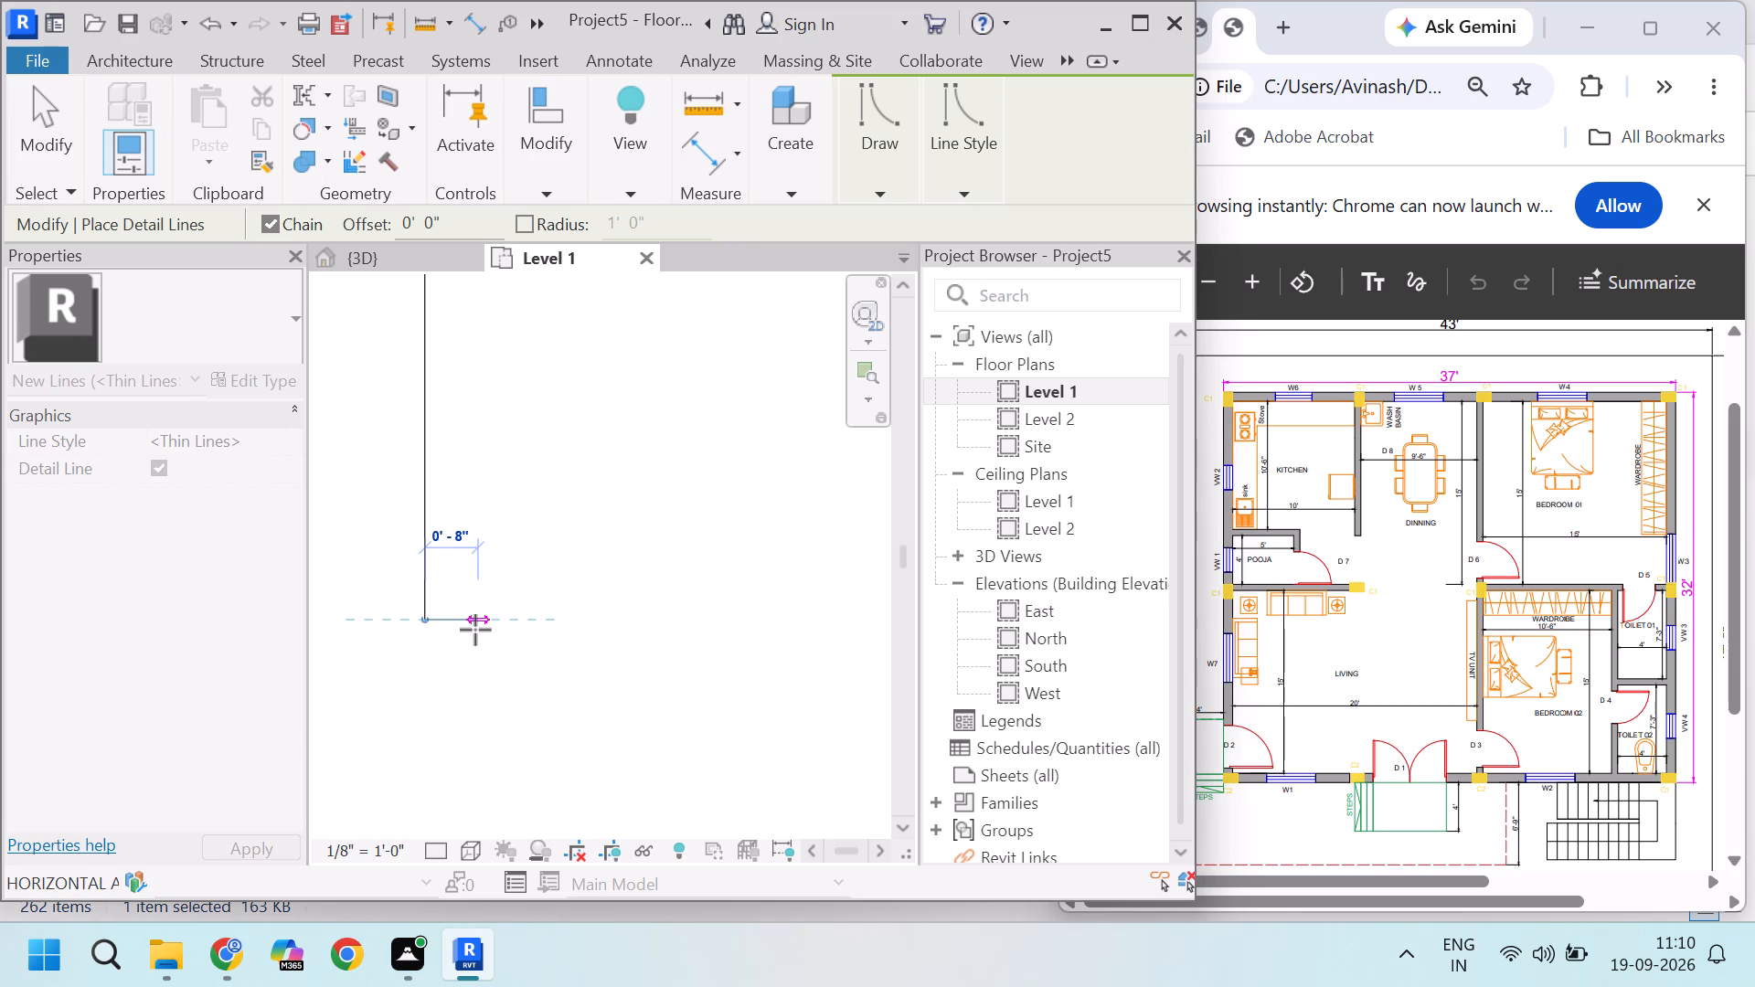
scroll(472, 600, "up", 3)
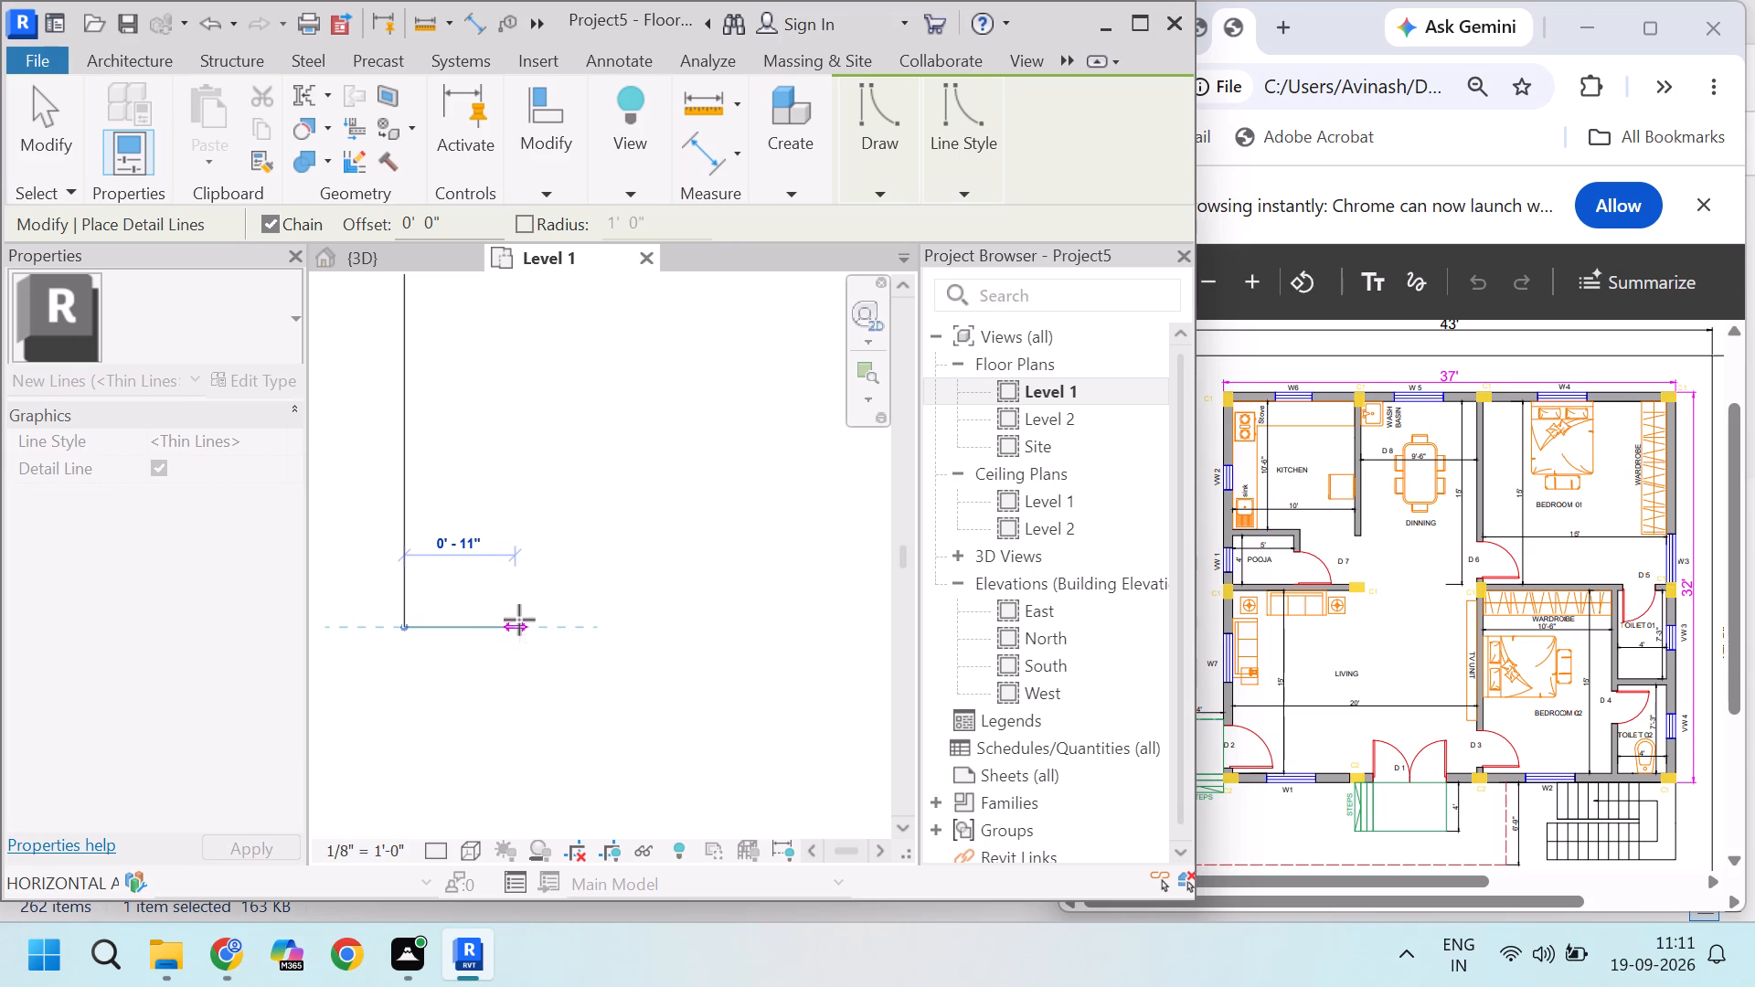
scroll(483, 477, "down", 3)
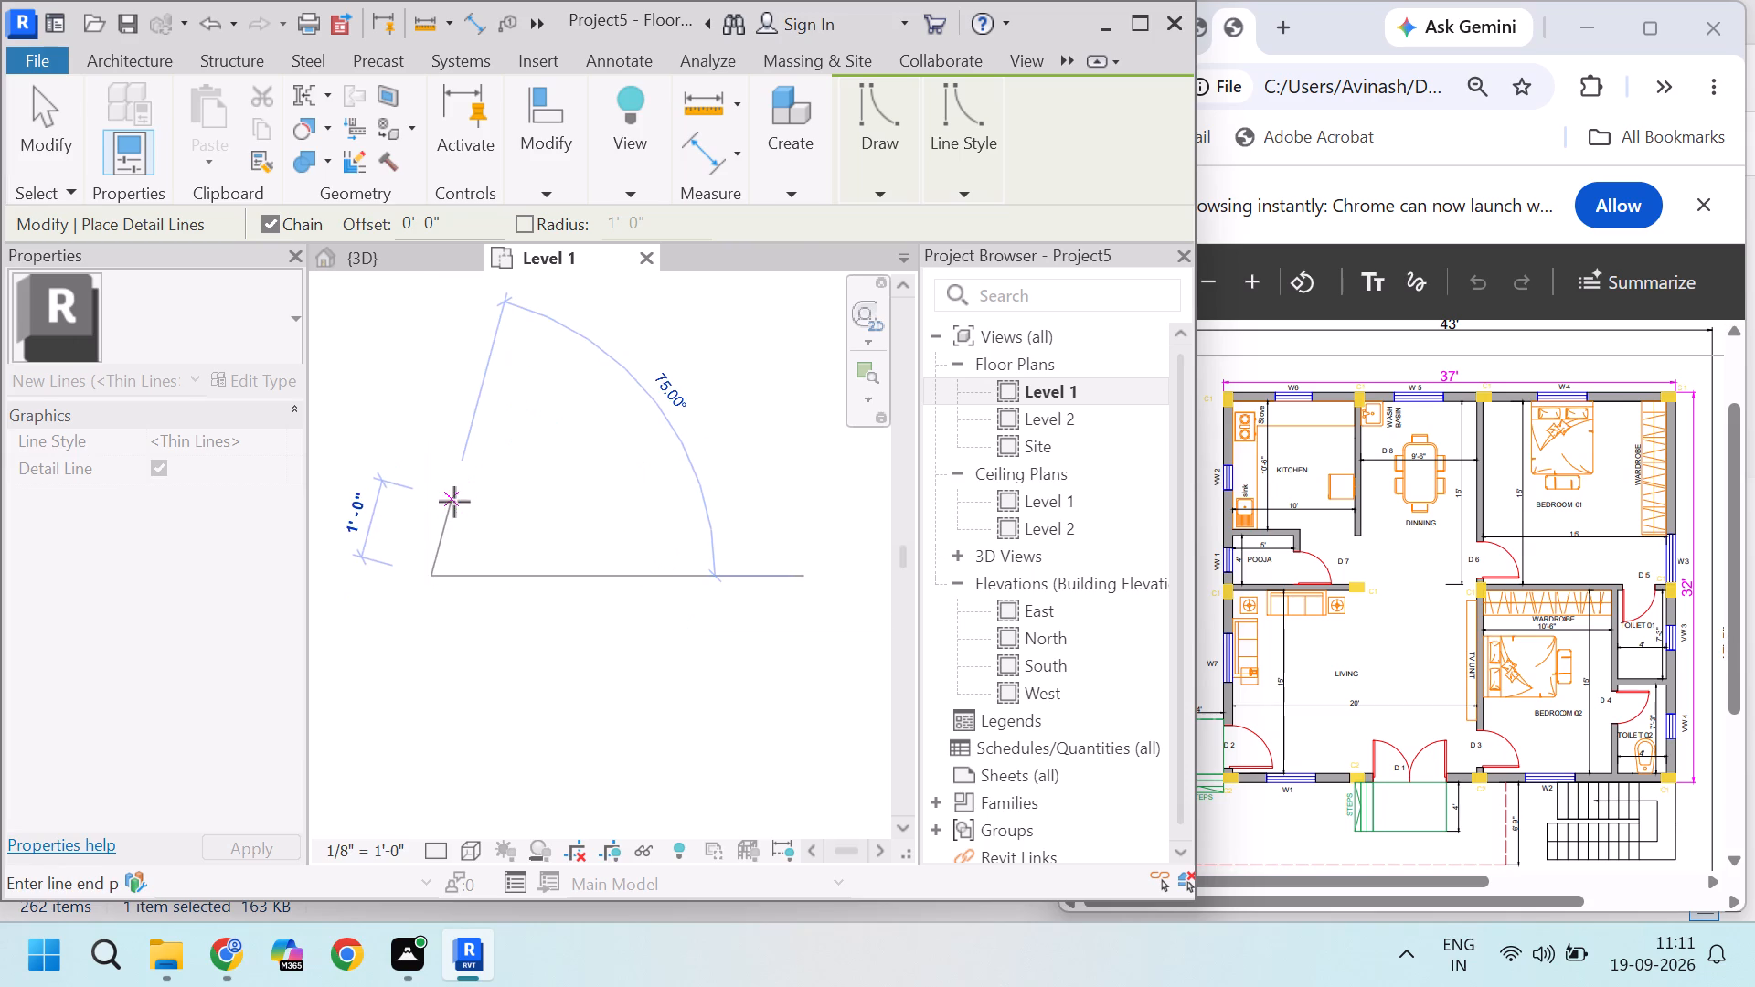
key("Escape")
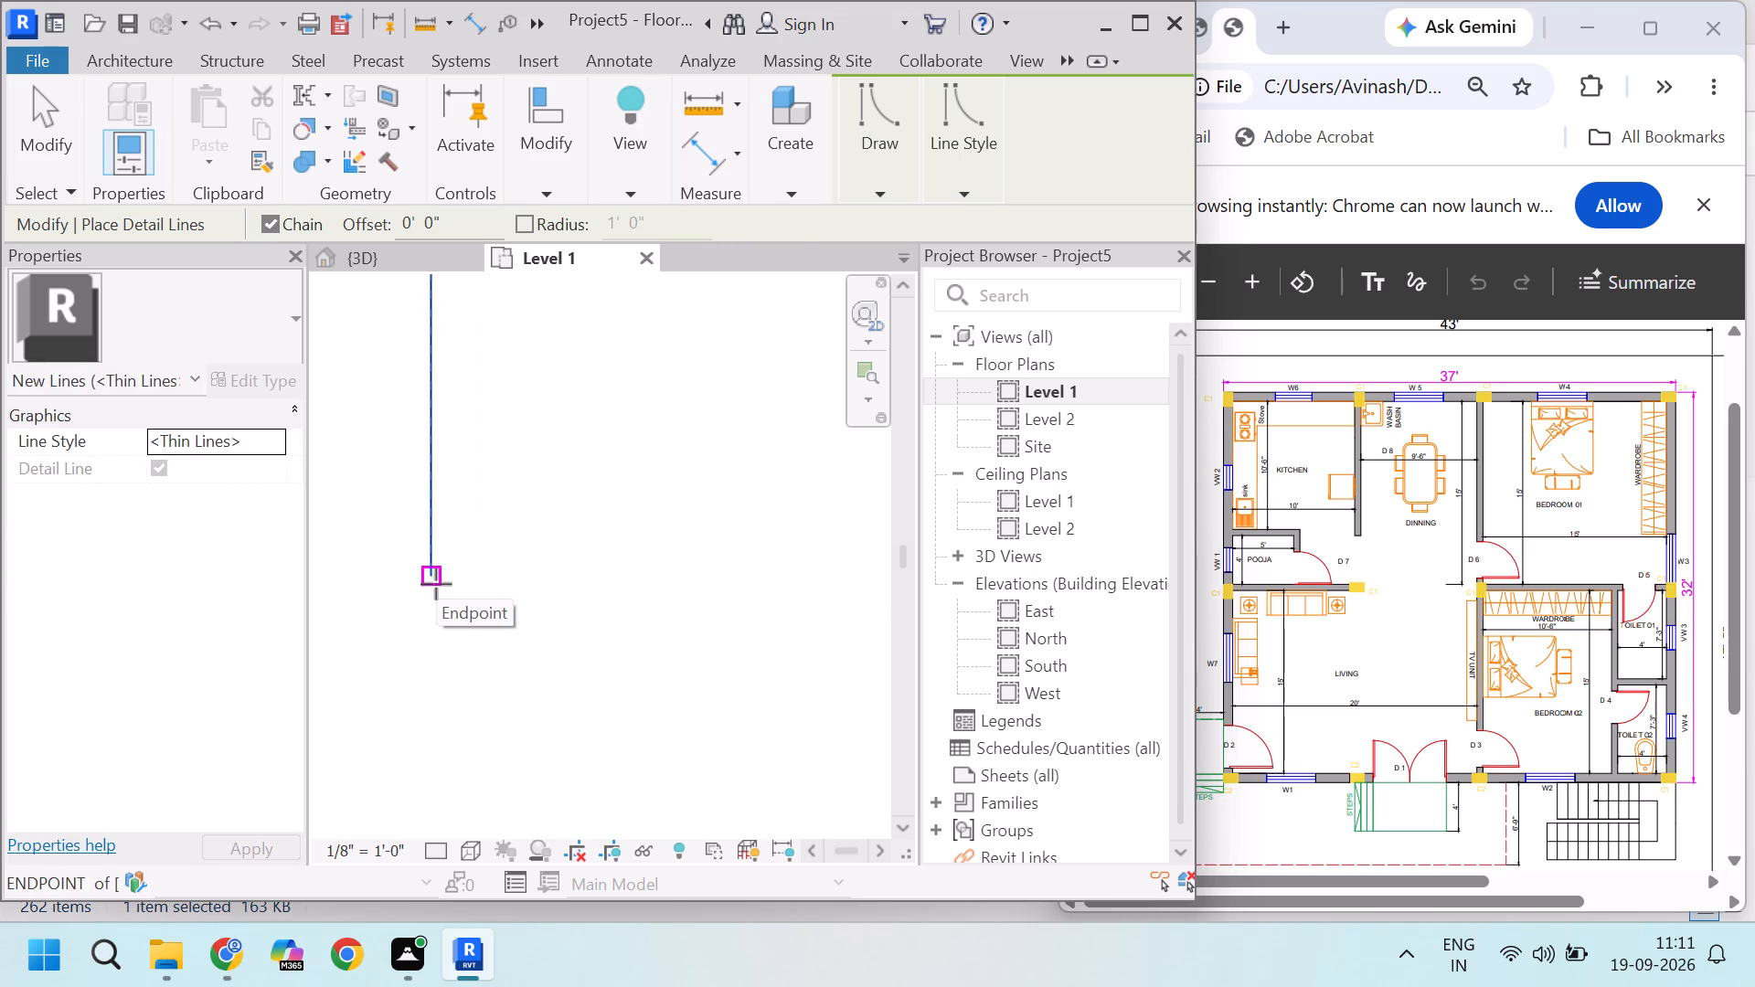
Draw a 6' detail line heading east from the south end of the 10'-6" line.
scroll(436, 584, "down", 10)
scroll(433, 587, "up", 4)
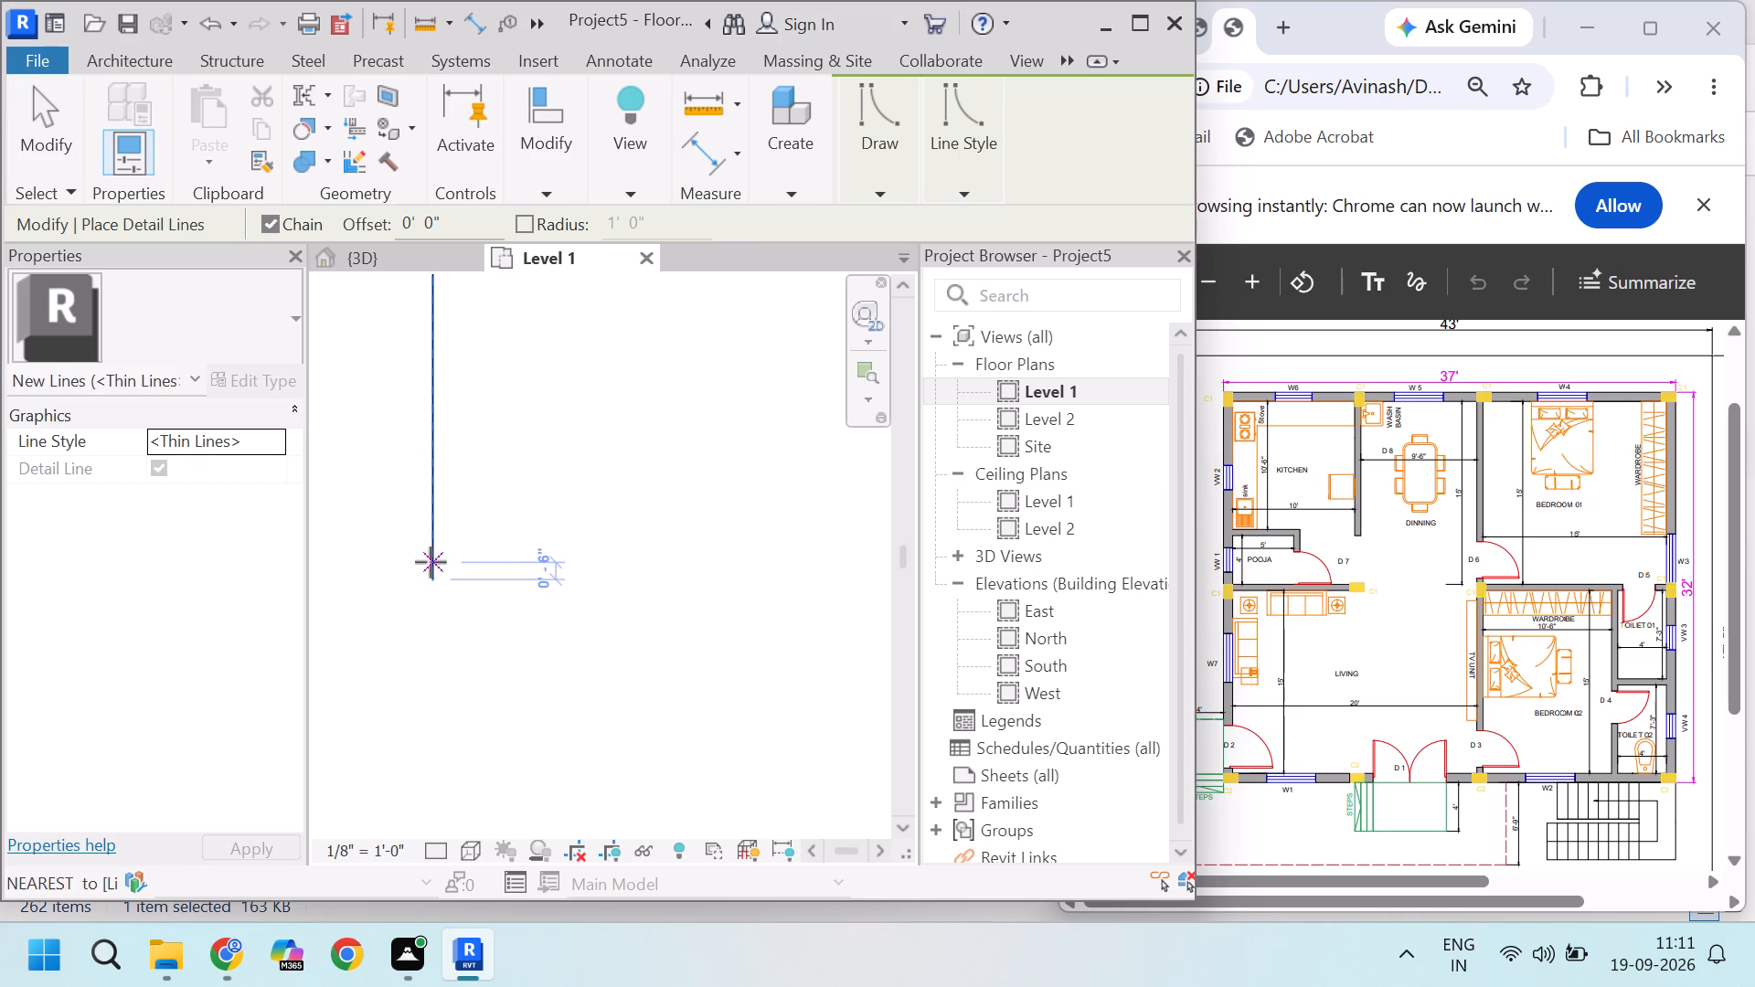
left_click(433, 584)
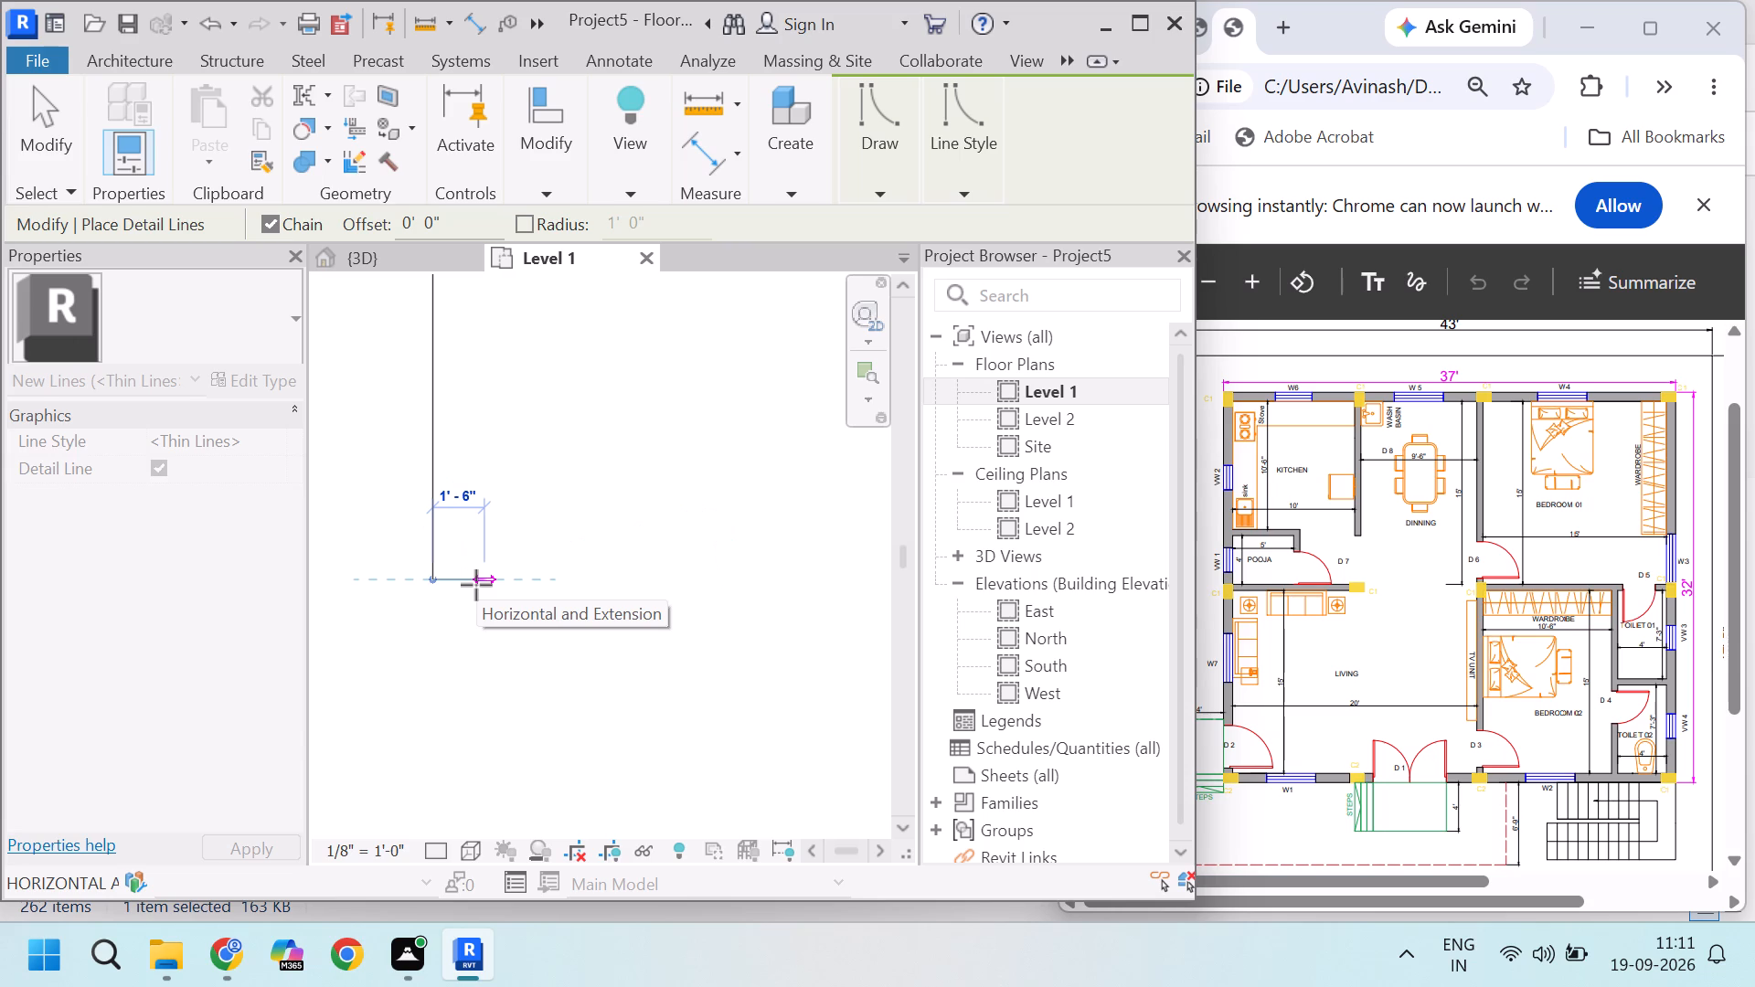
key("6")
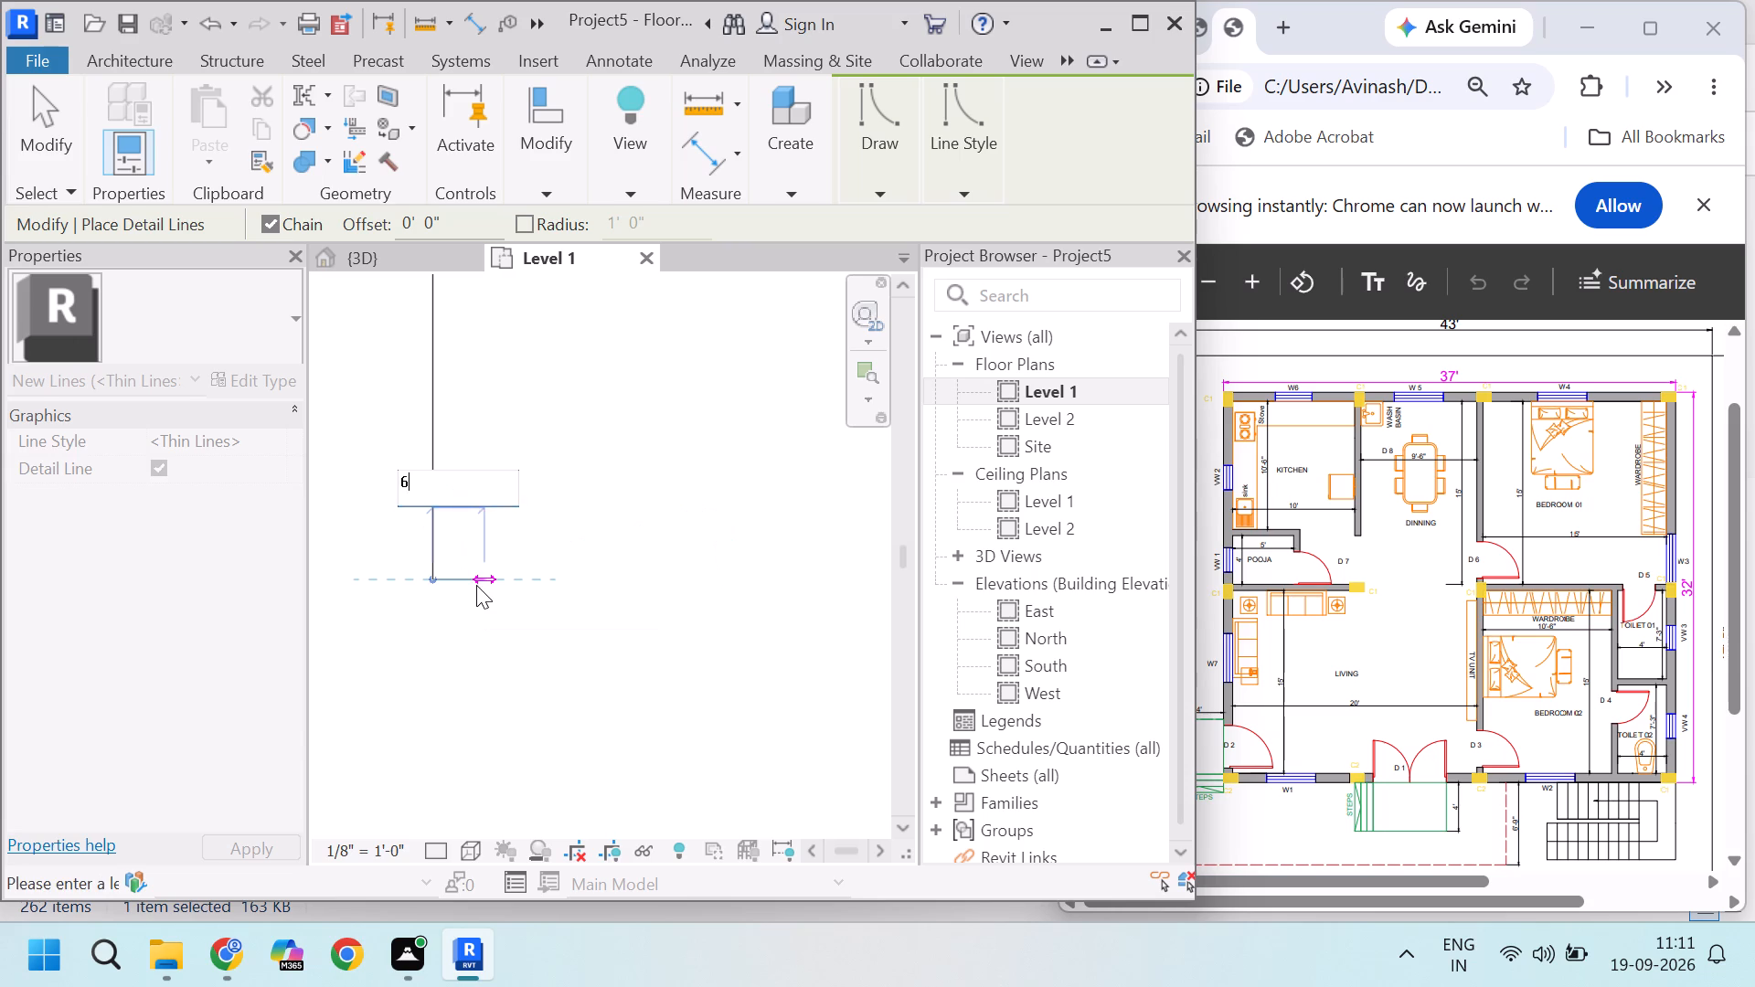
key("Return")
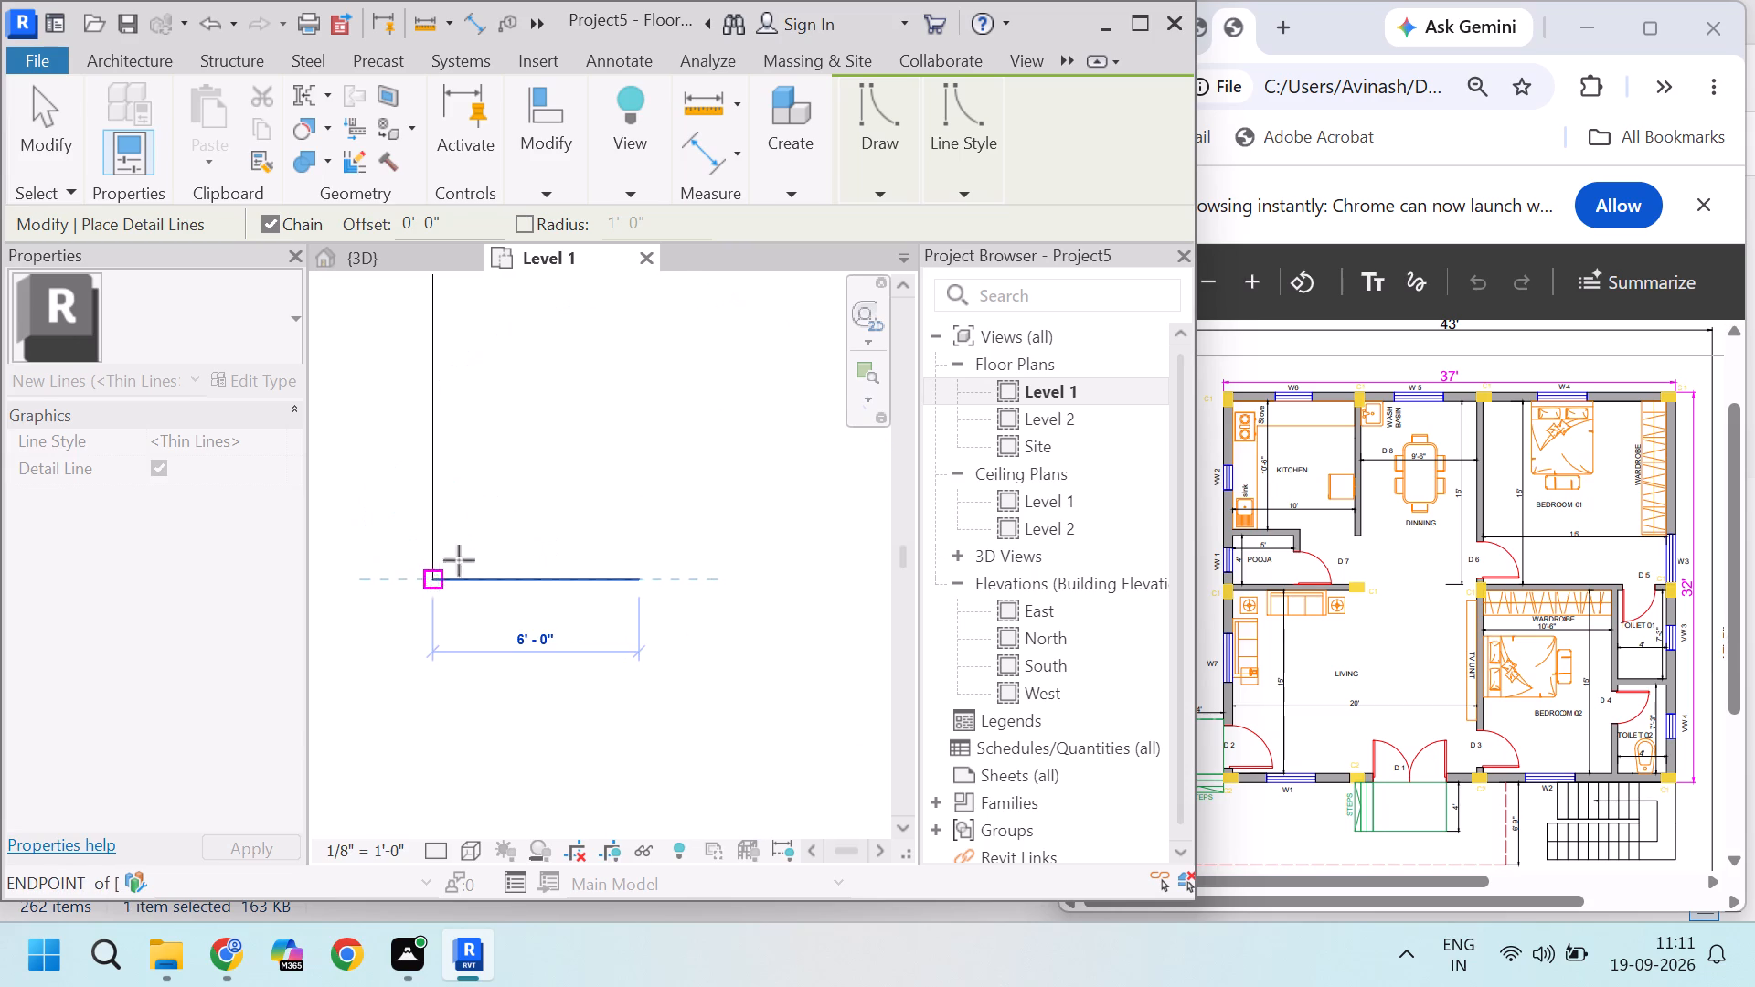
Continue the detail lines about 3'-6" north from the 6' line's east end, and from there 9'-6" east.
scroll(464, 551, "down", 5)
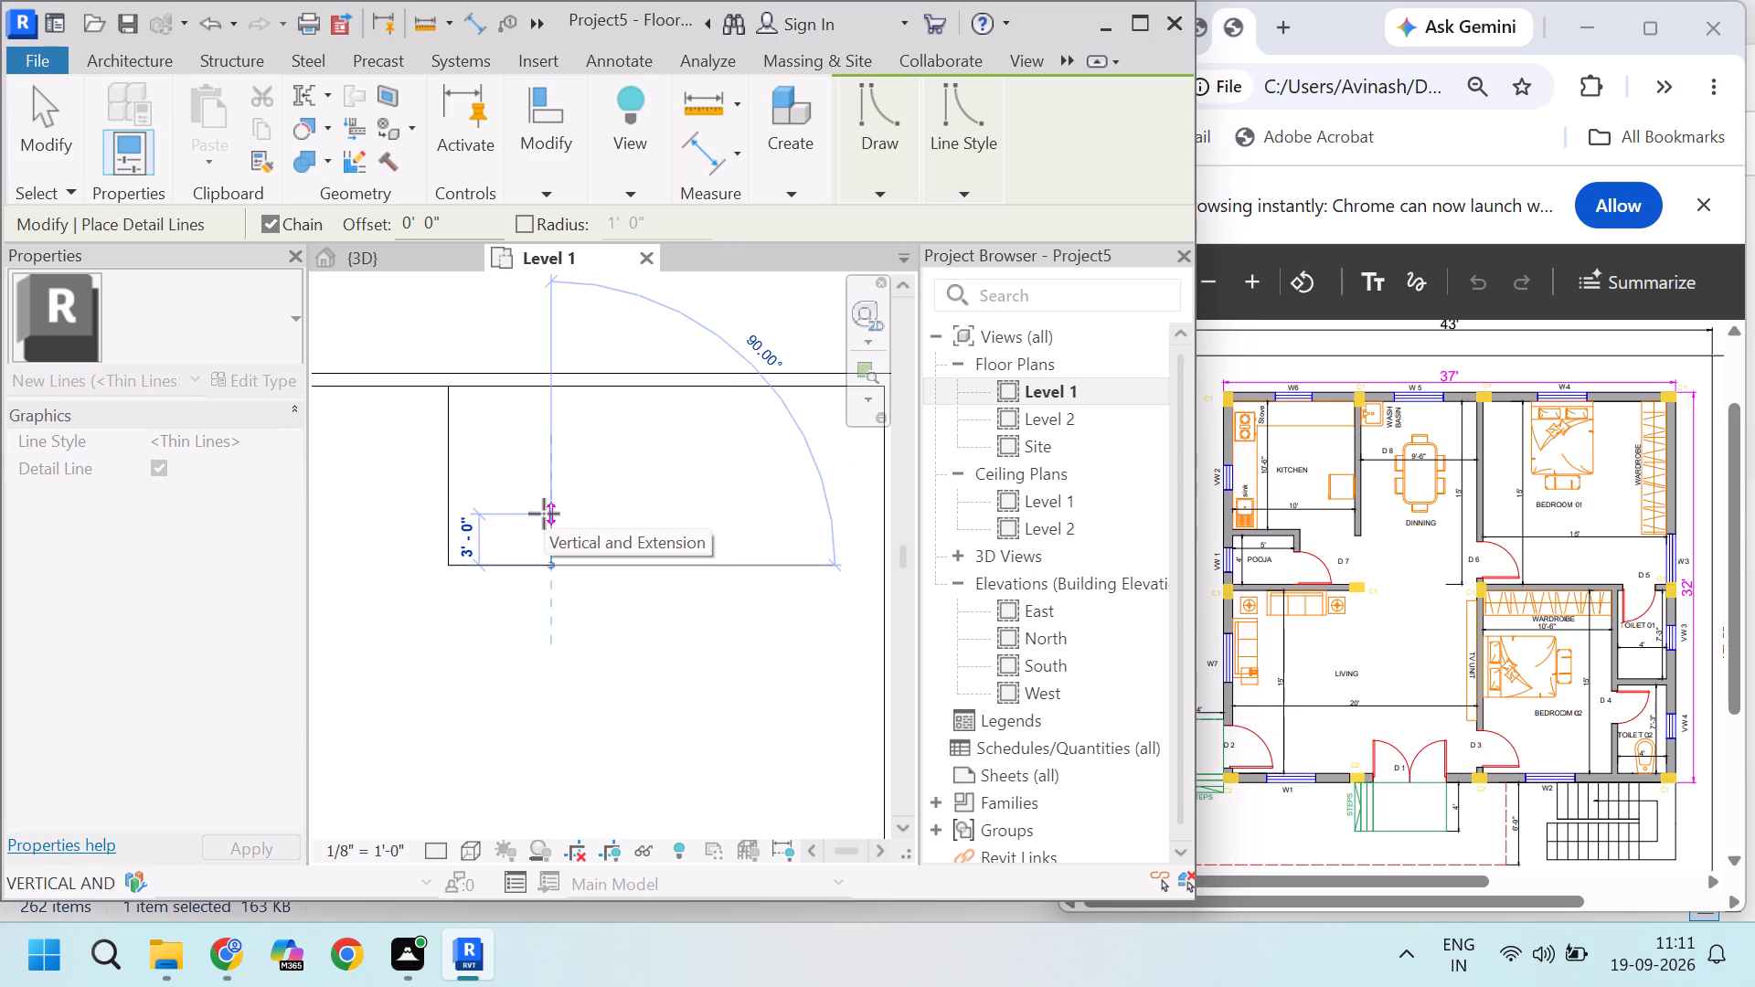
left_click(557, 503)
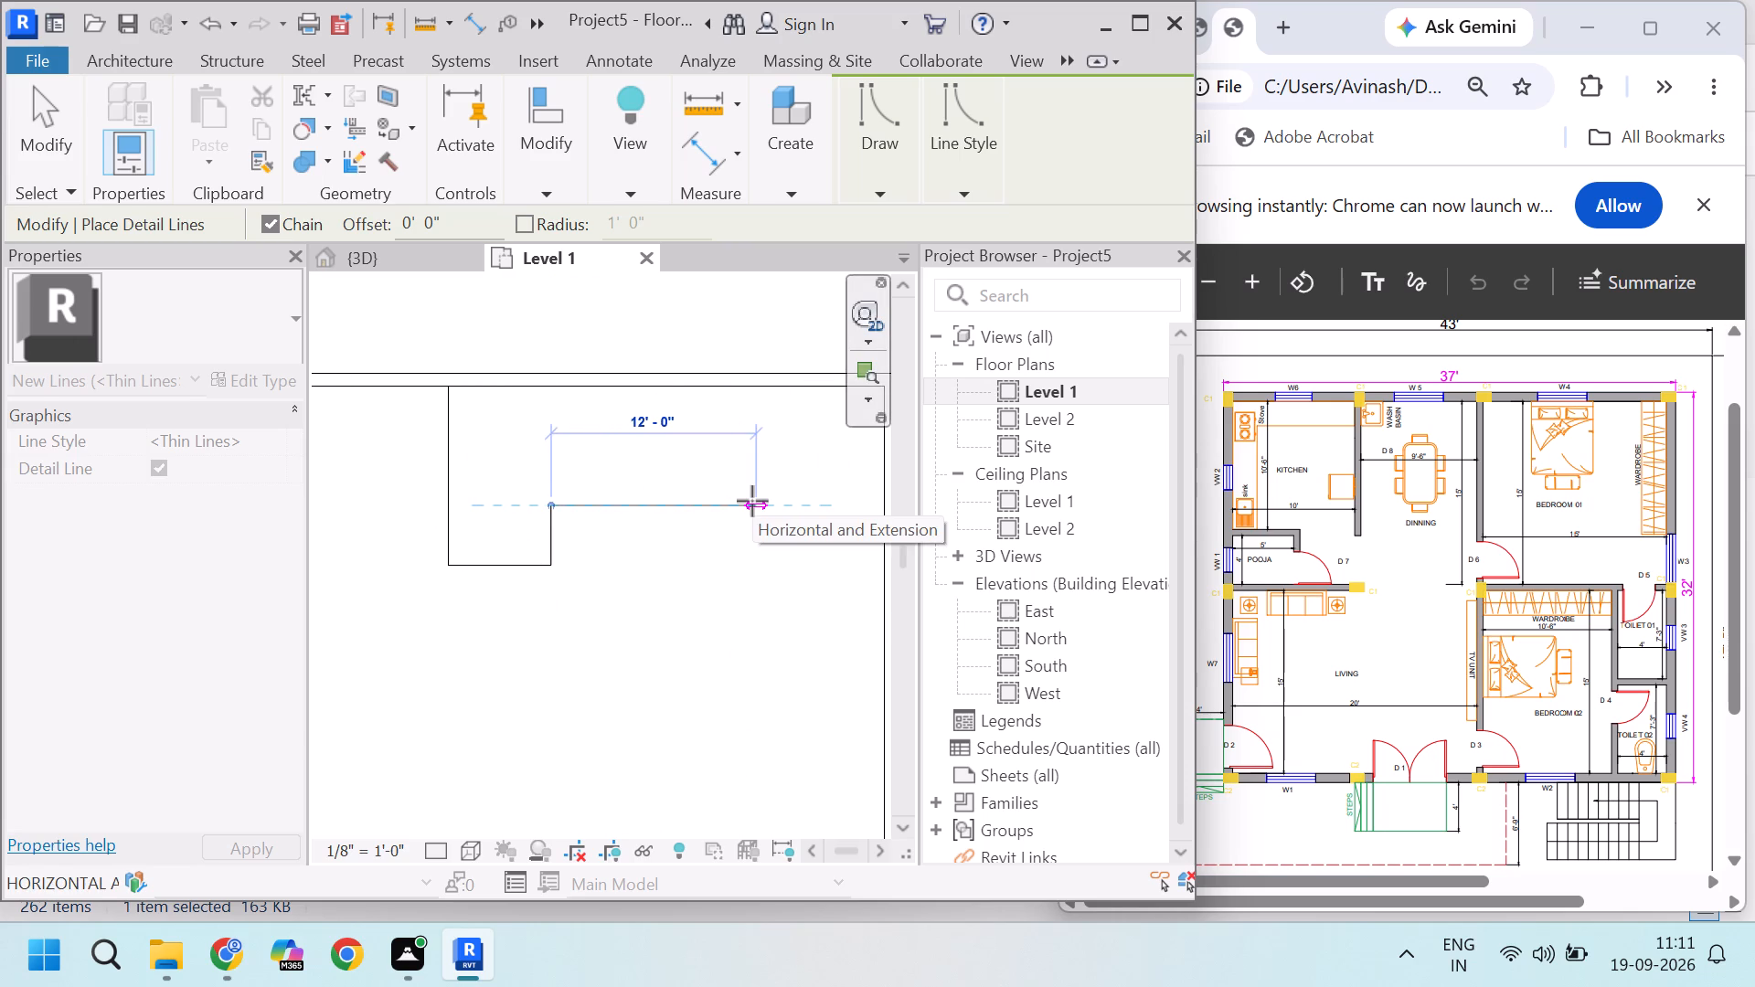
type("9'6")
key("Return")
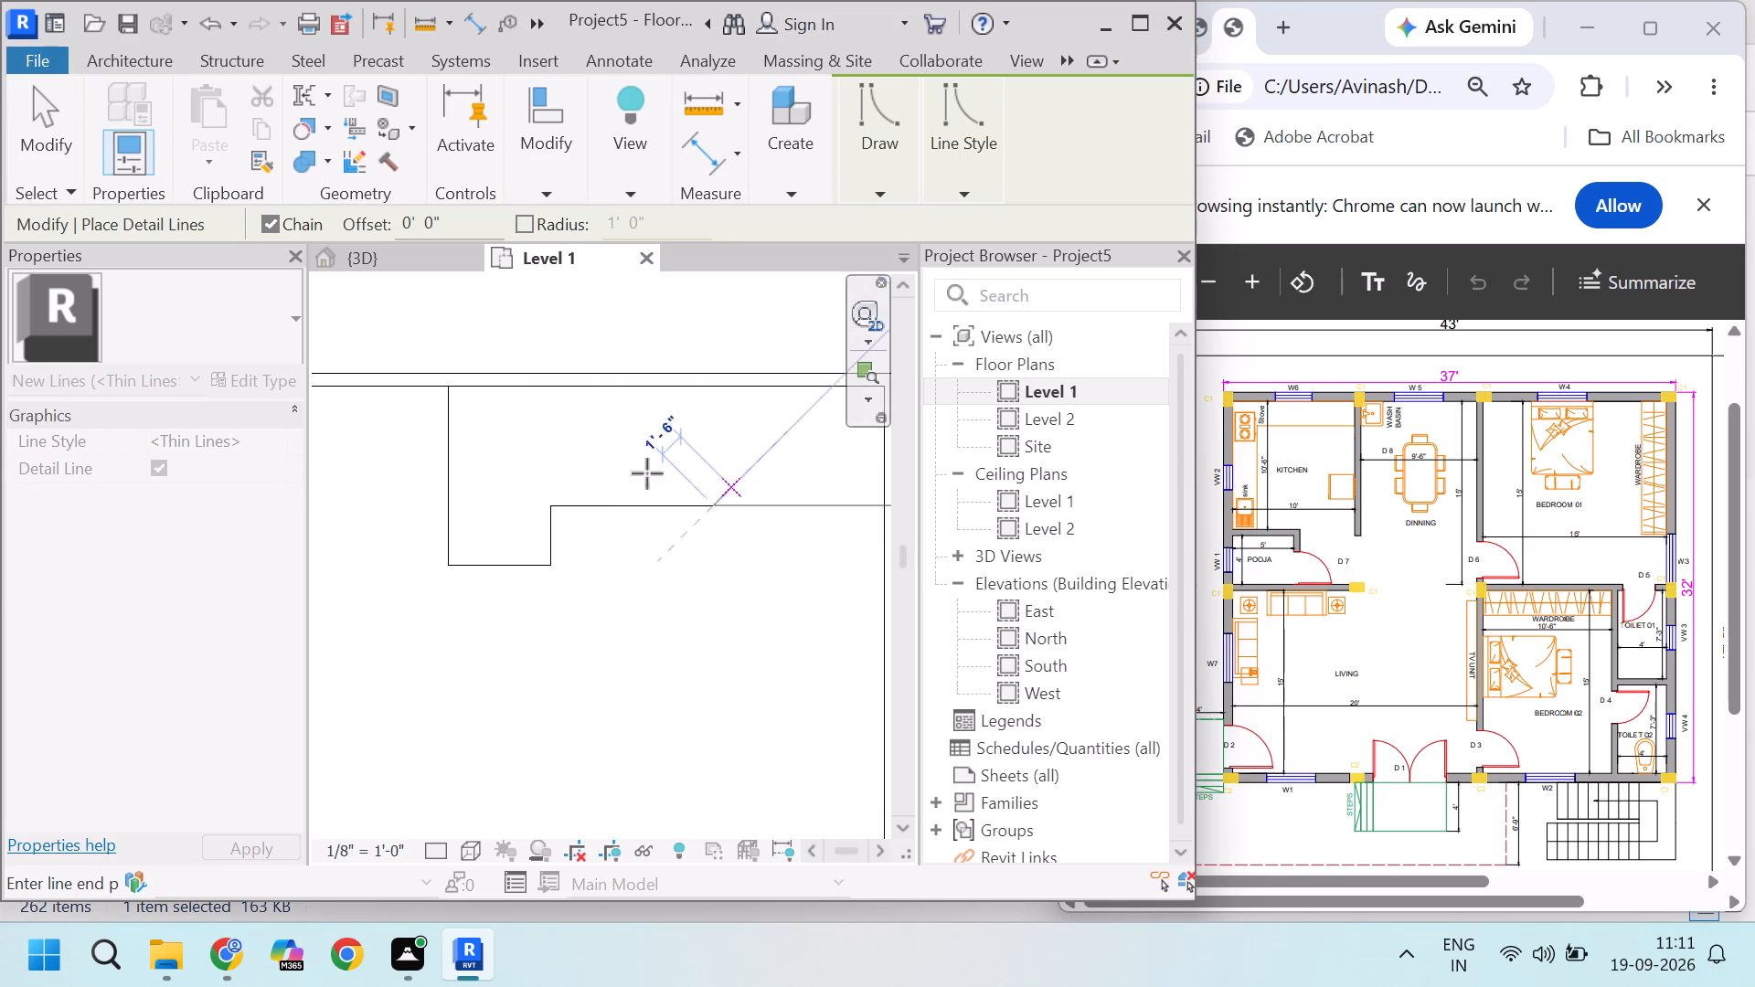
Add a 1'-6" detail line heading south from the east end of the 9'-6" line.
scroll(751, 533, "up", 3)
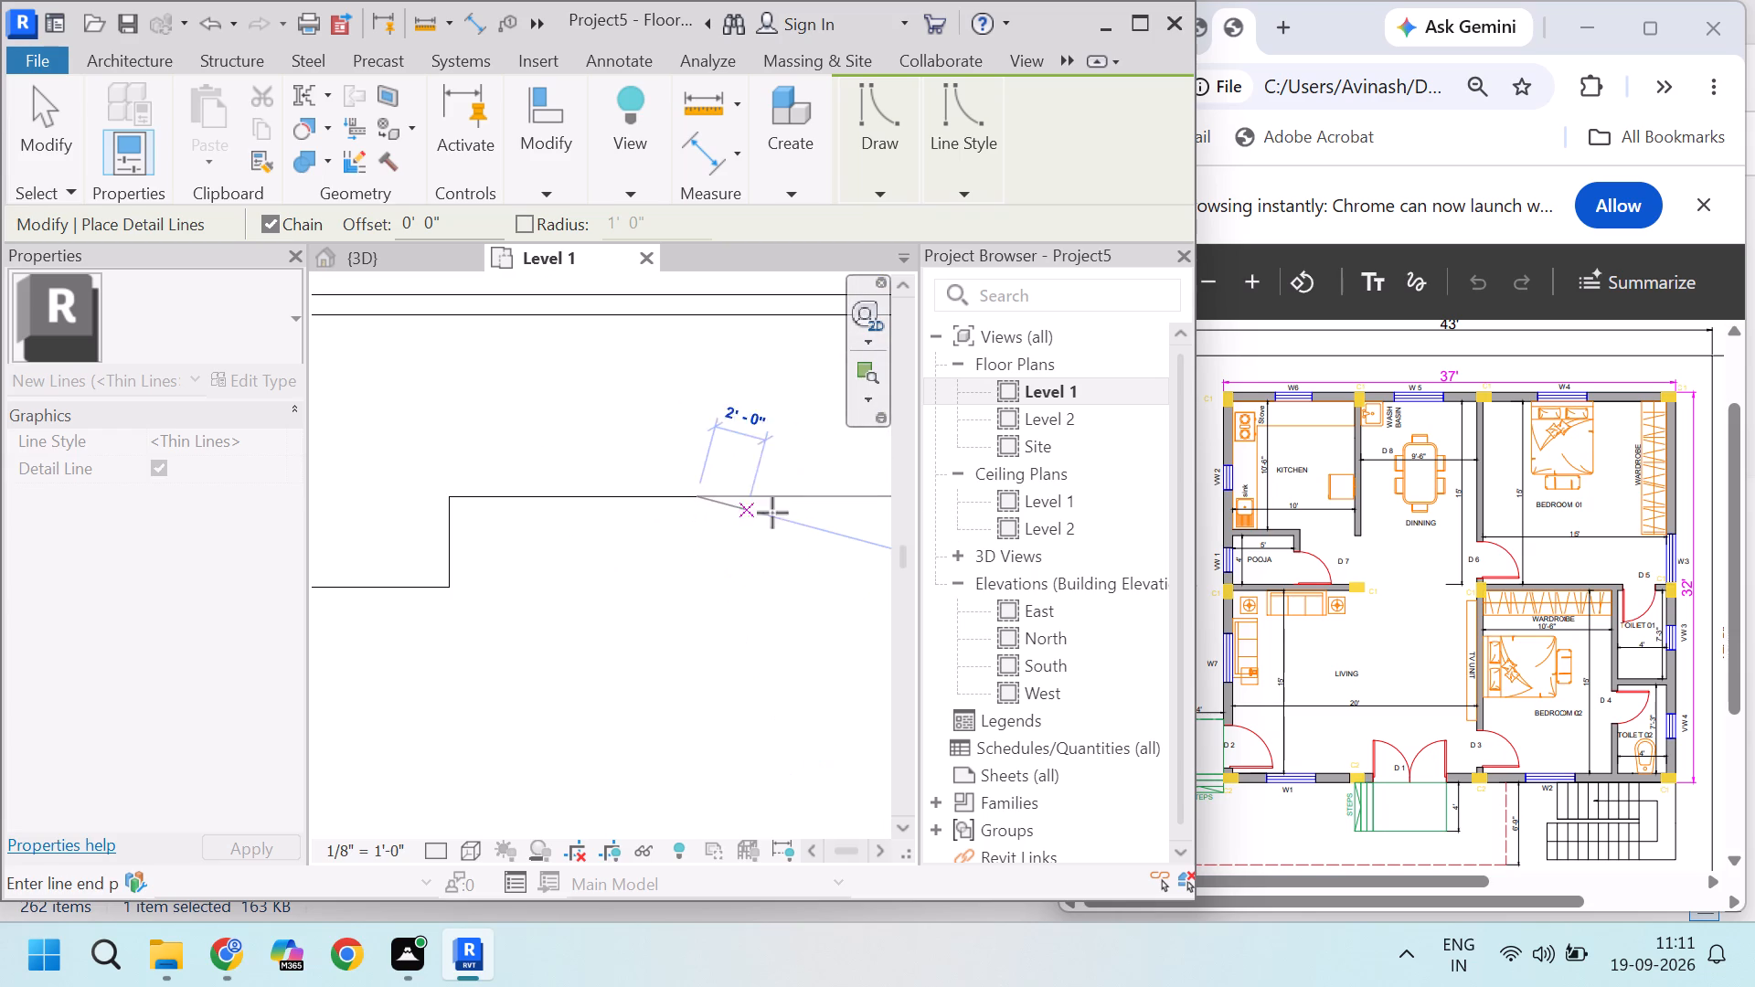
scroll(757, 537, "up", 2)
scroll(648, 532, "up", 1)
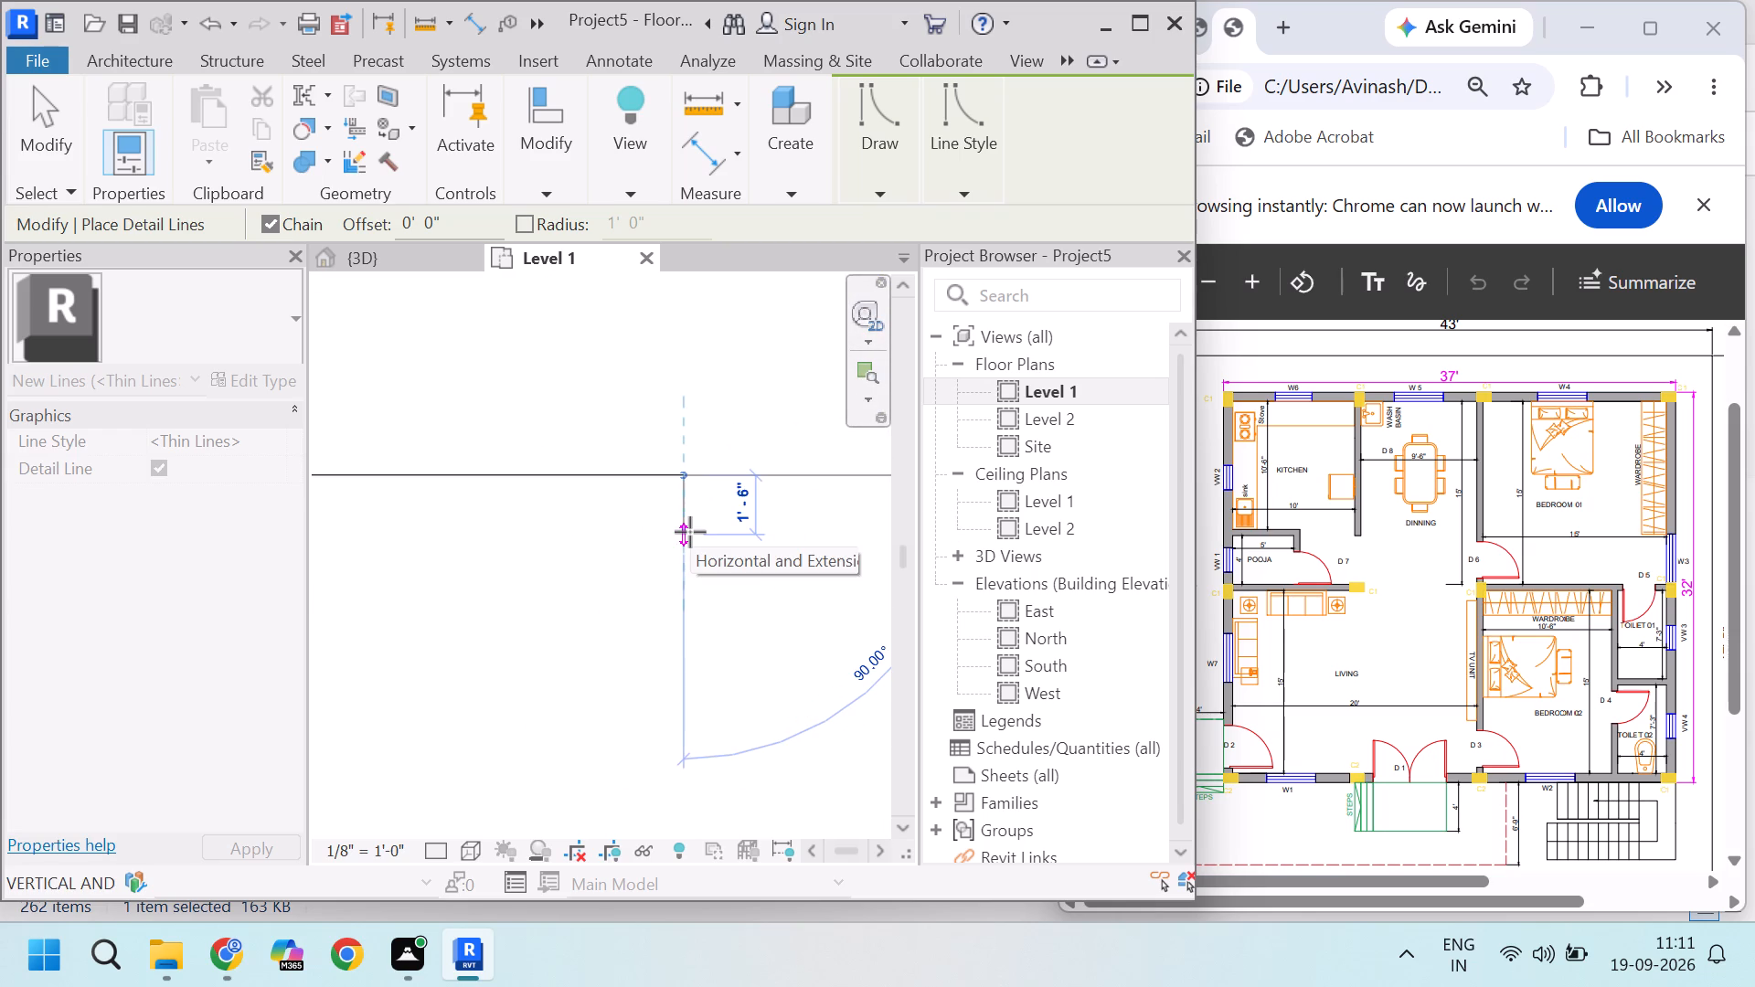
left_click(690, 532)
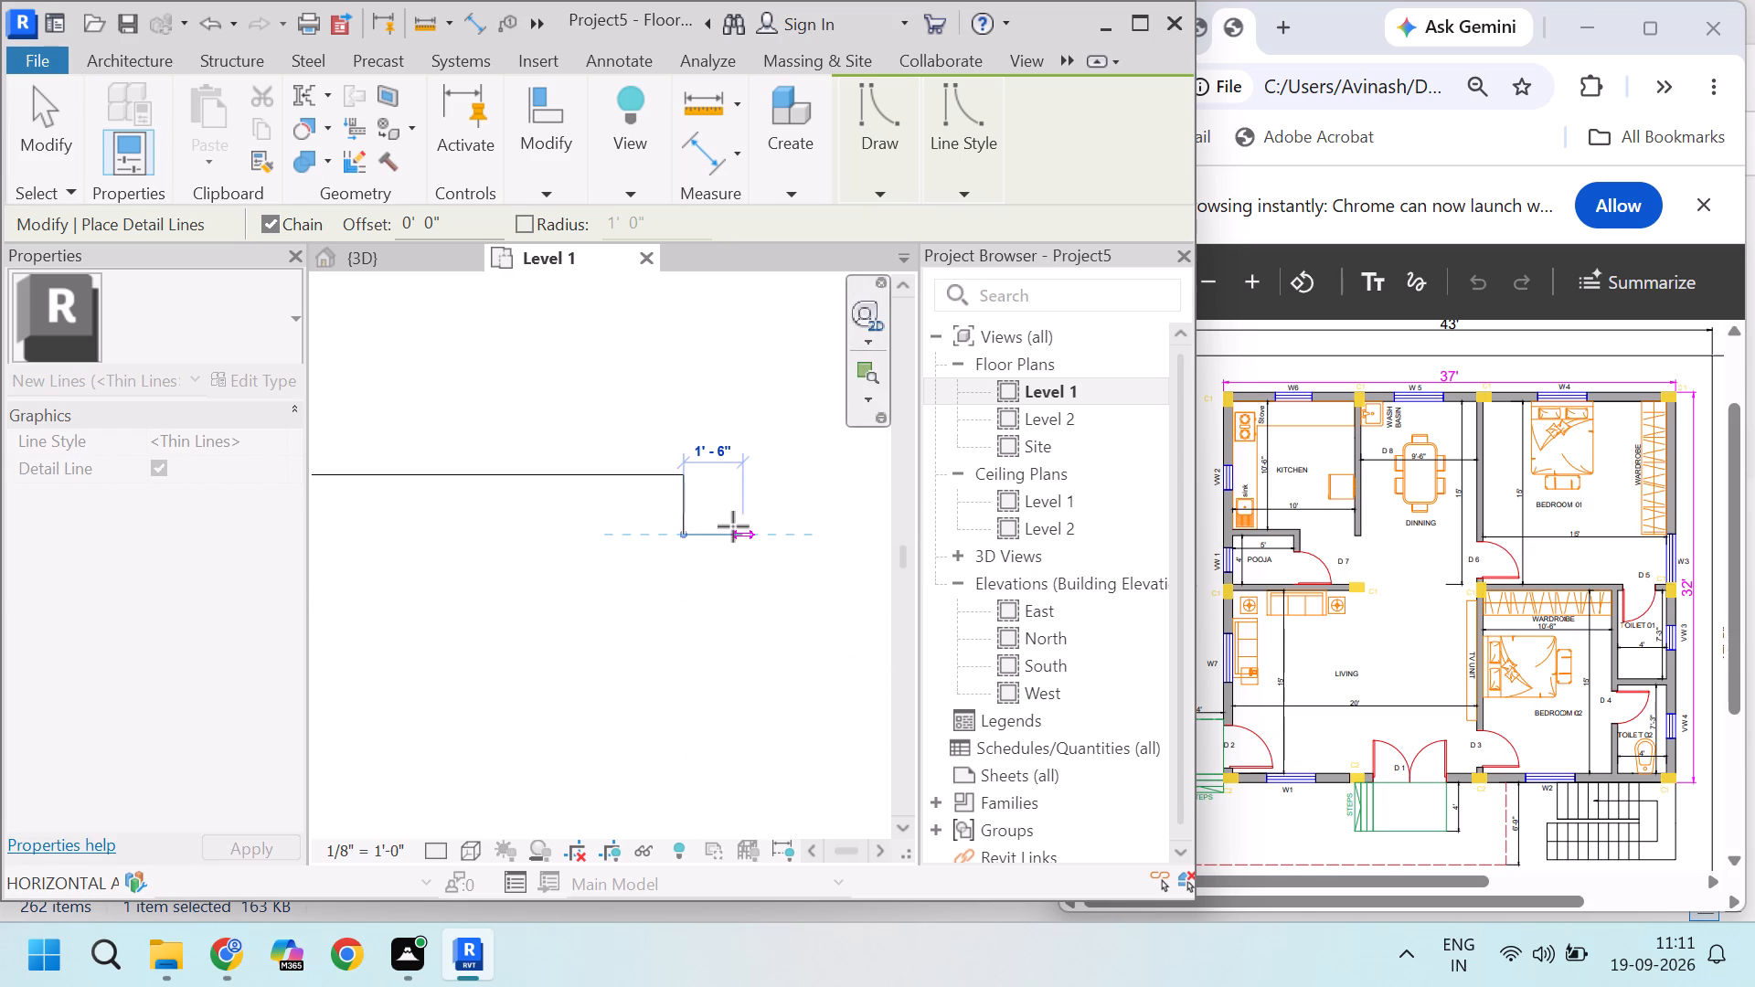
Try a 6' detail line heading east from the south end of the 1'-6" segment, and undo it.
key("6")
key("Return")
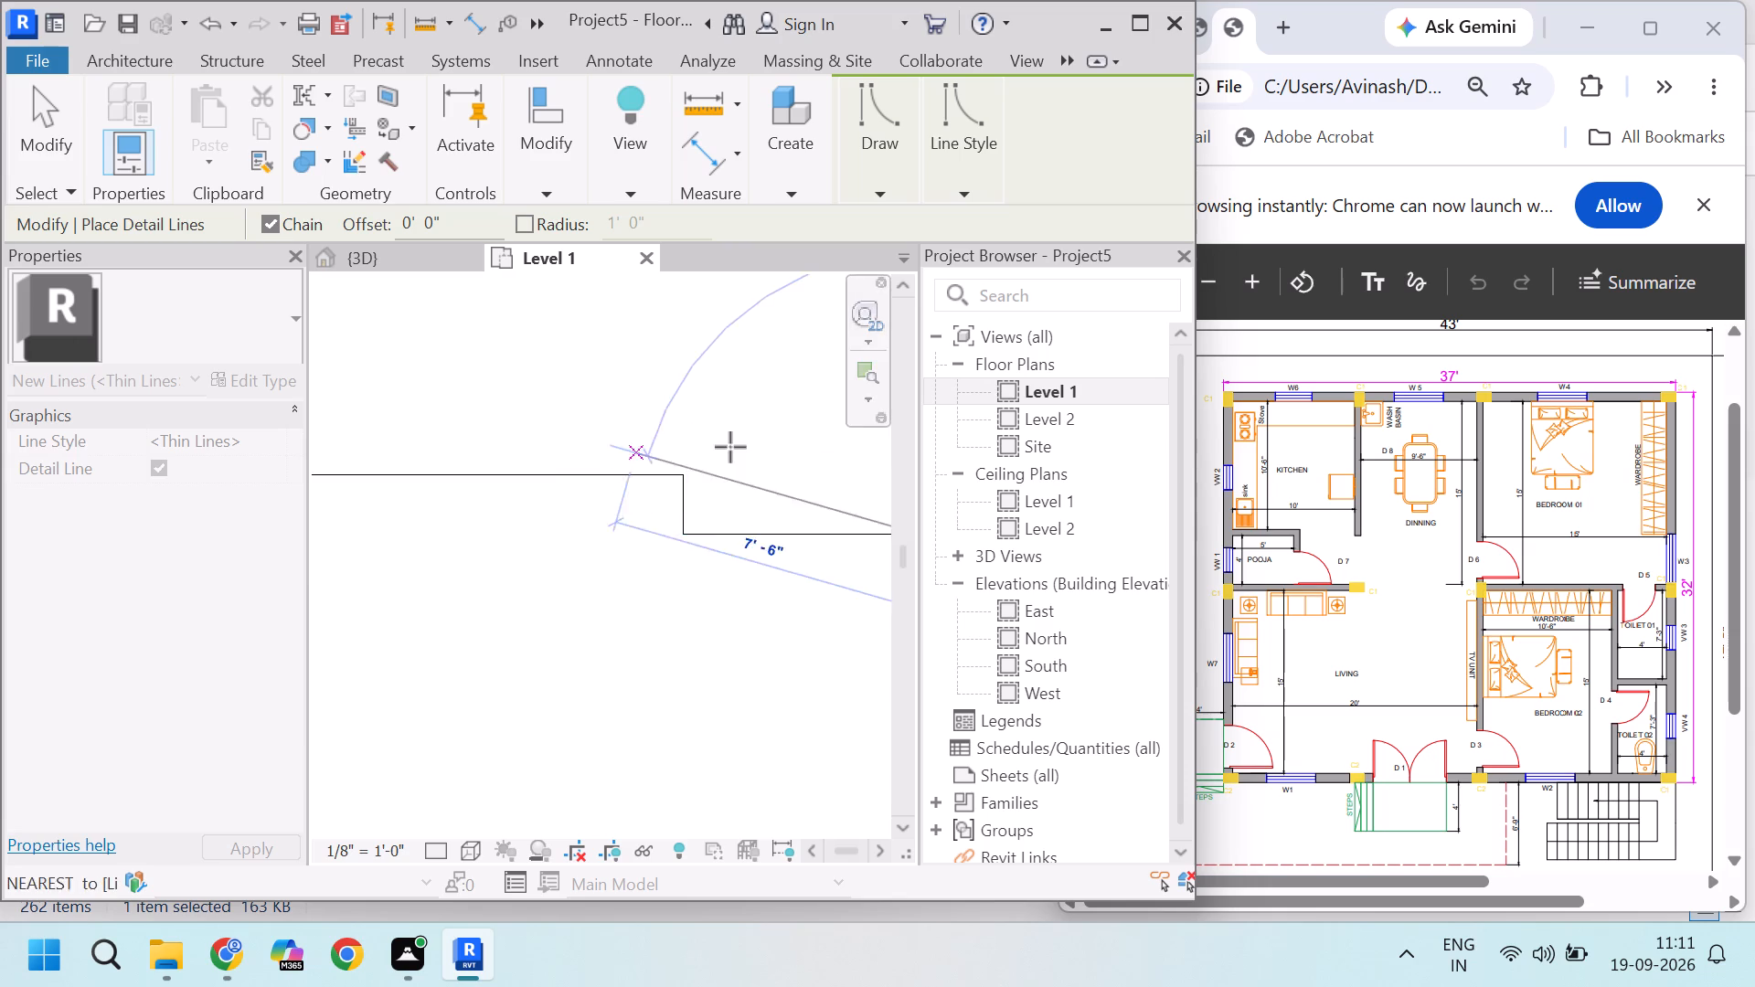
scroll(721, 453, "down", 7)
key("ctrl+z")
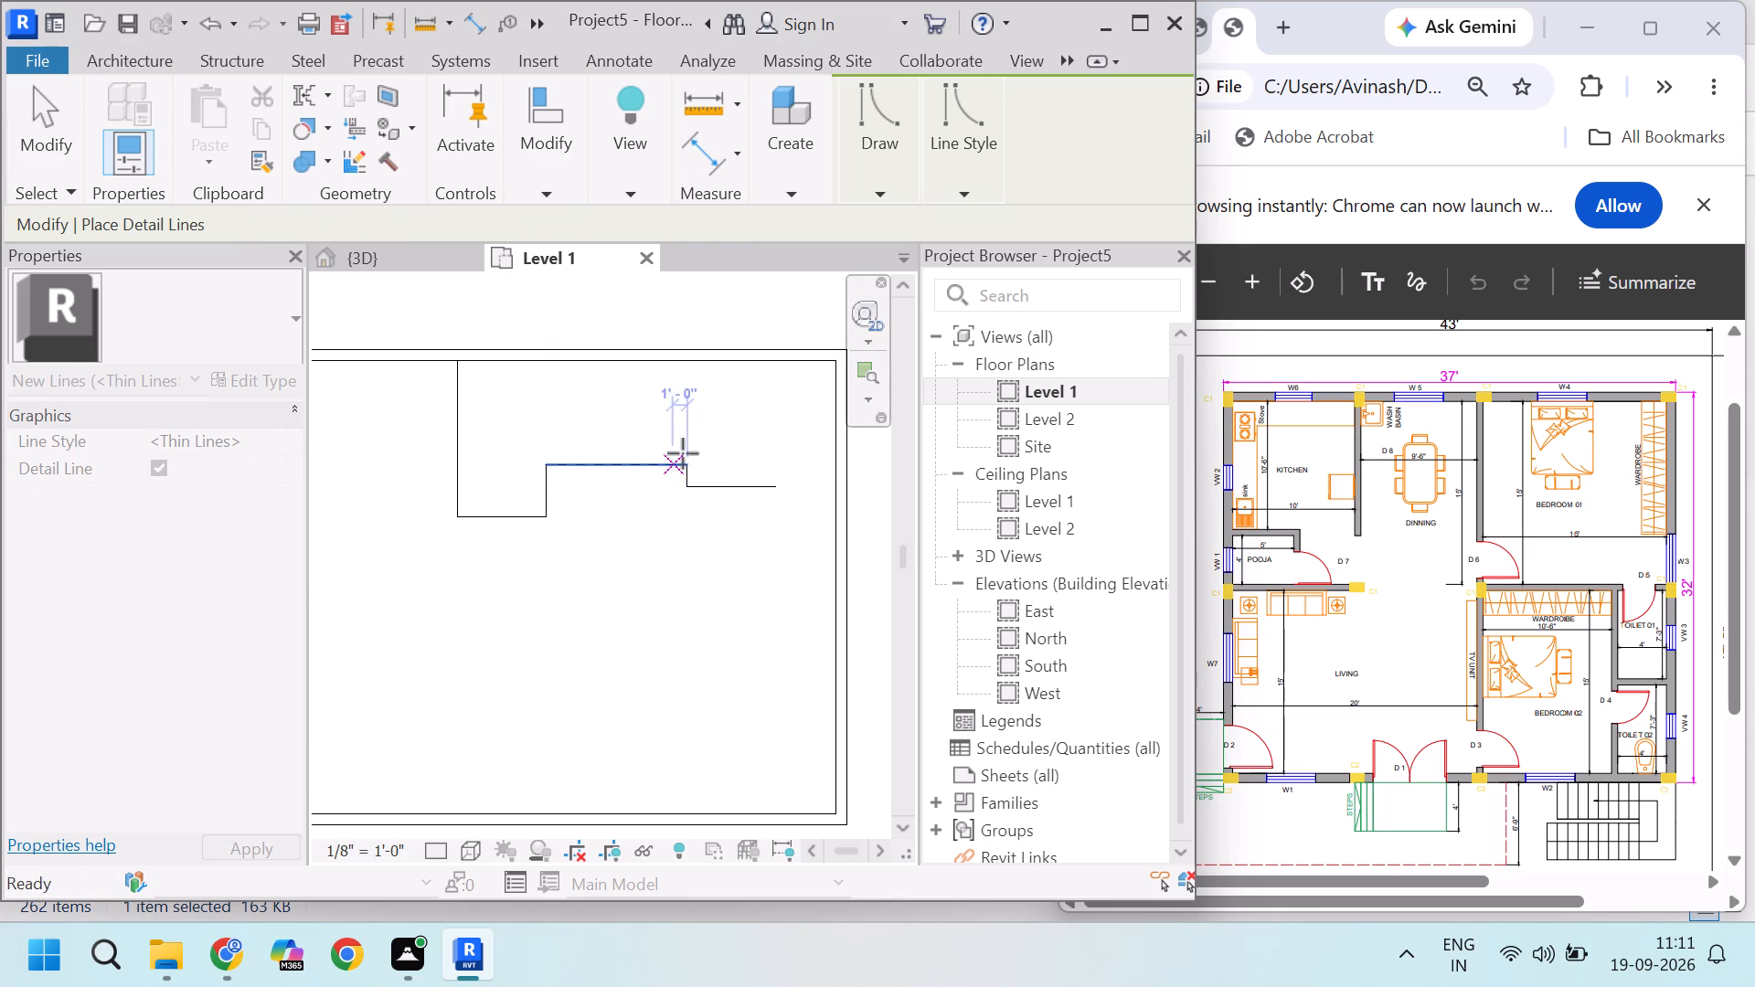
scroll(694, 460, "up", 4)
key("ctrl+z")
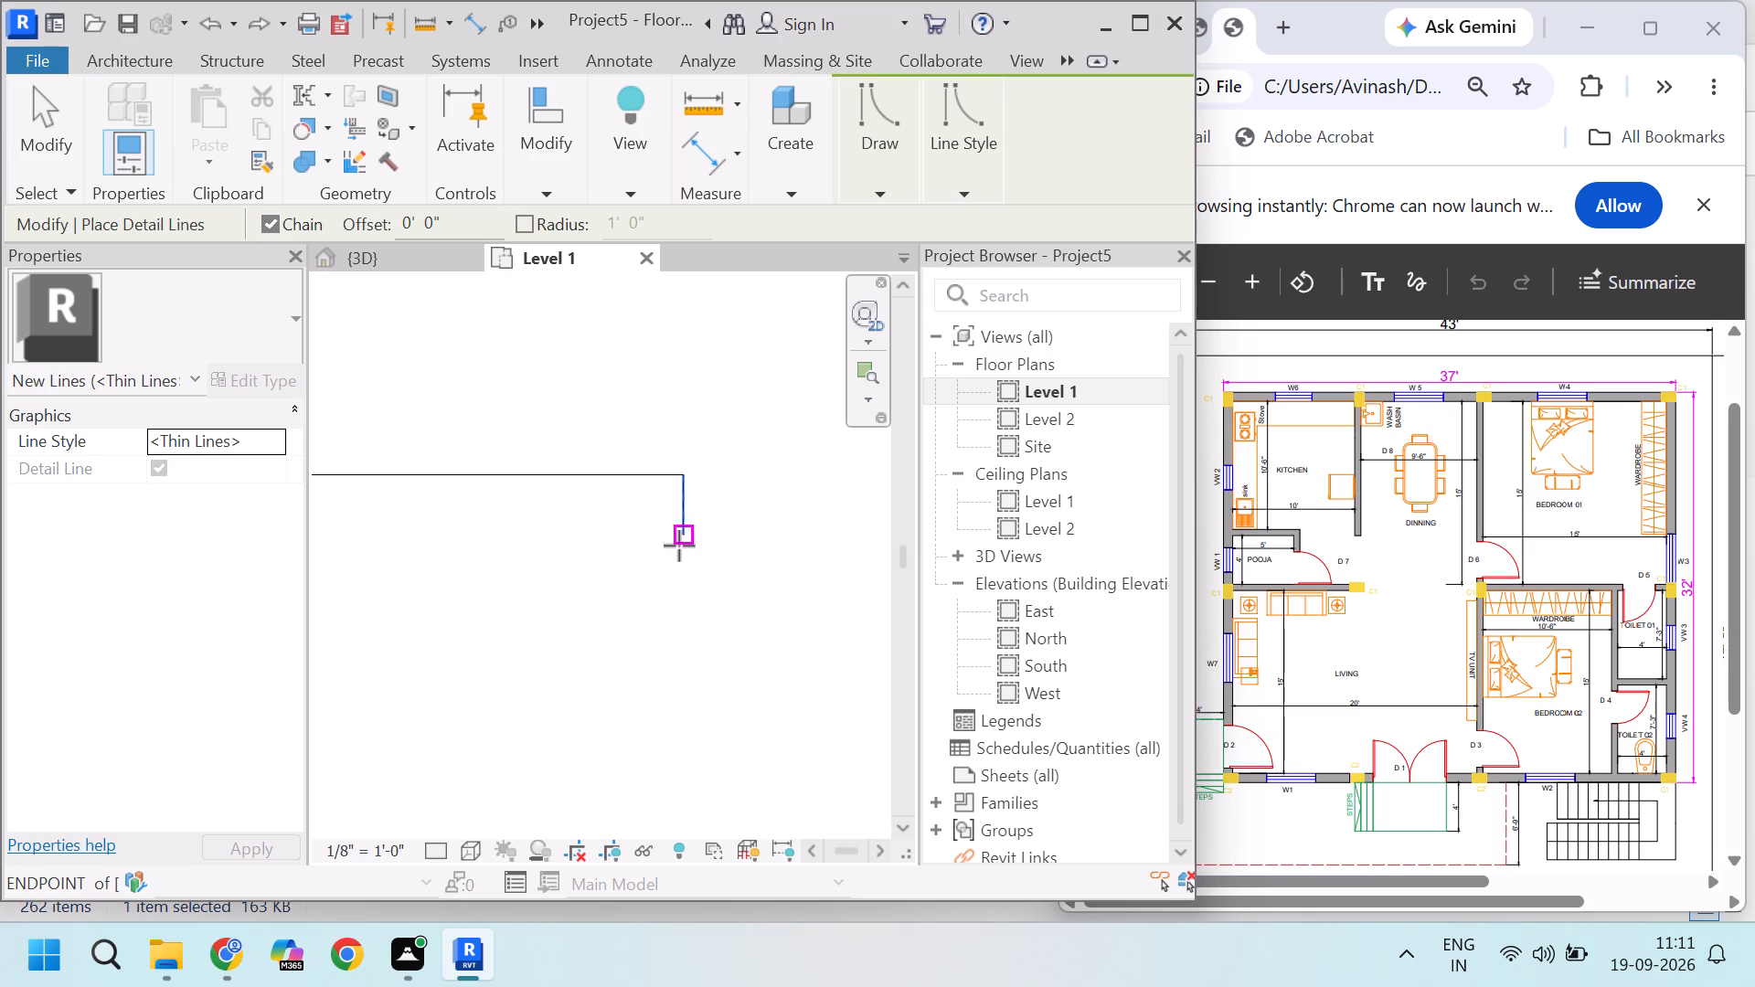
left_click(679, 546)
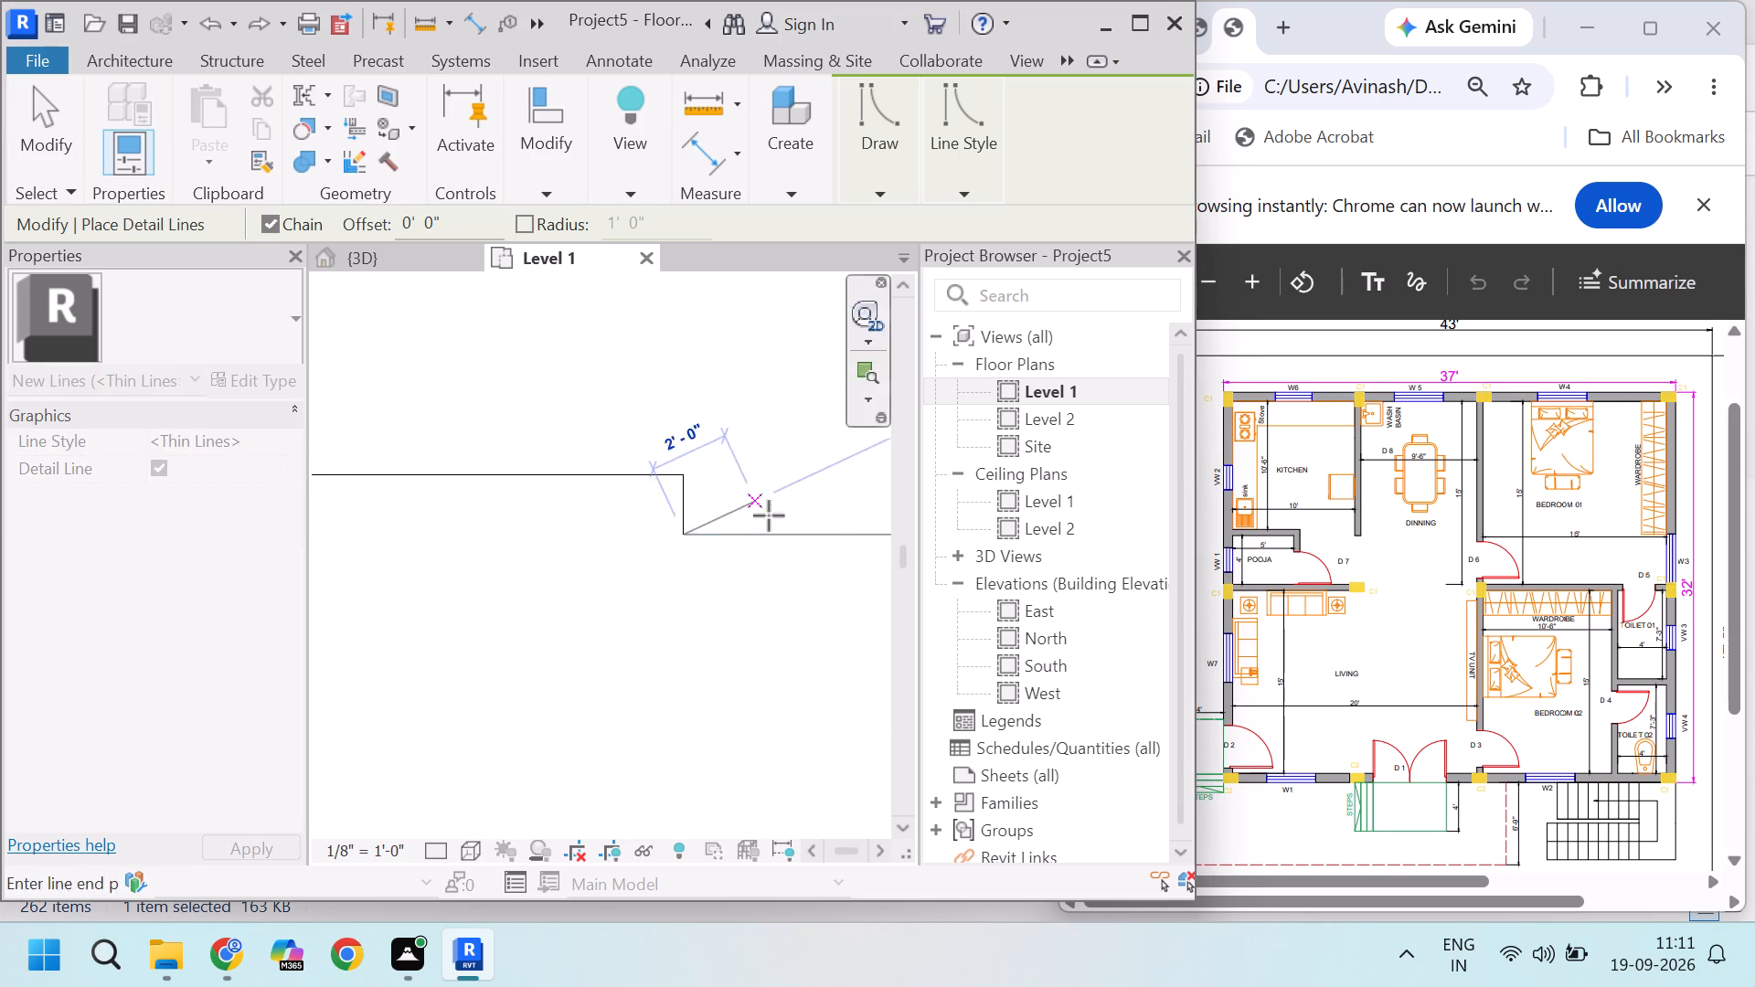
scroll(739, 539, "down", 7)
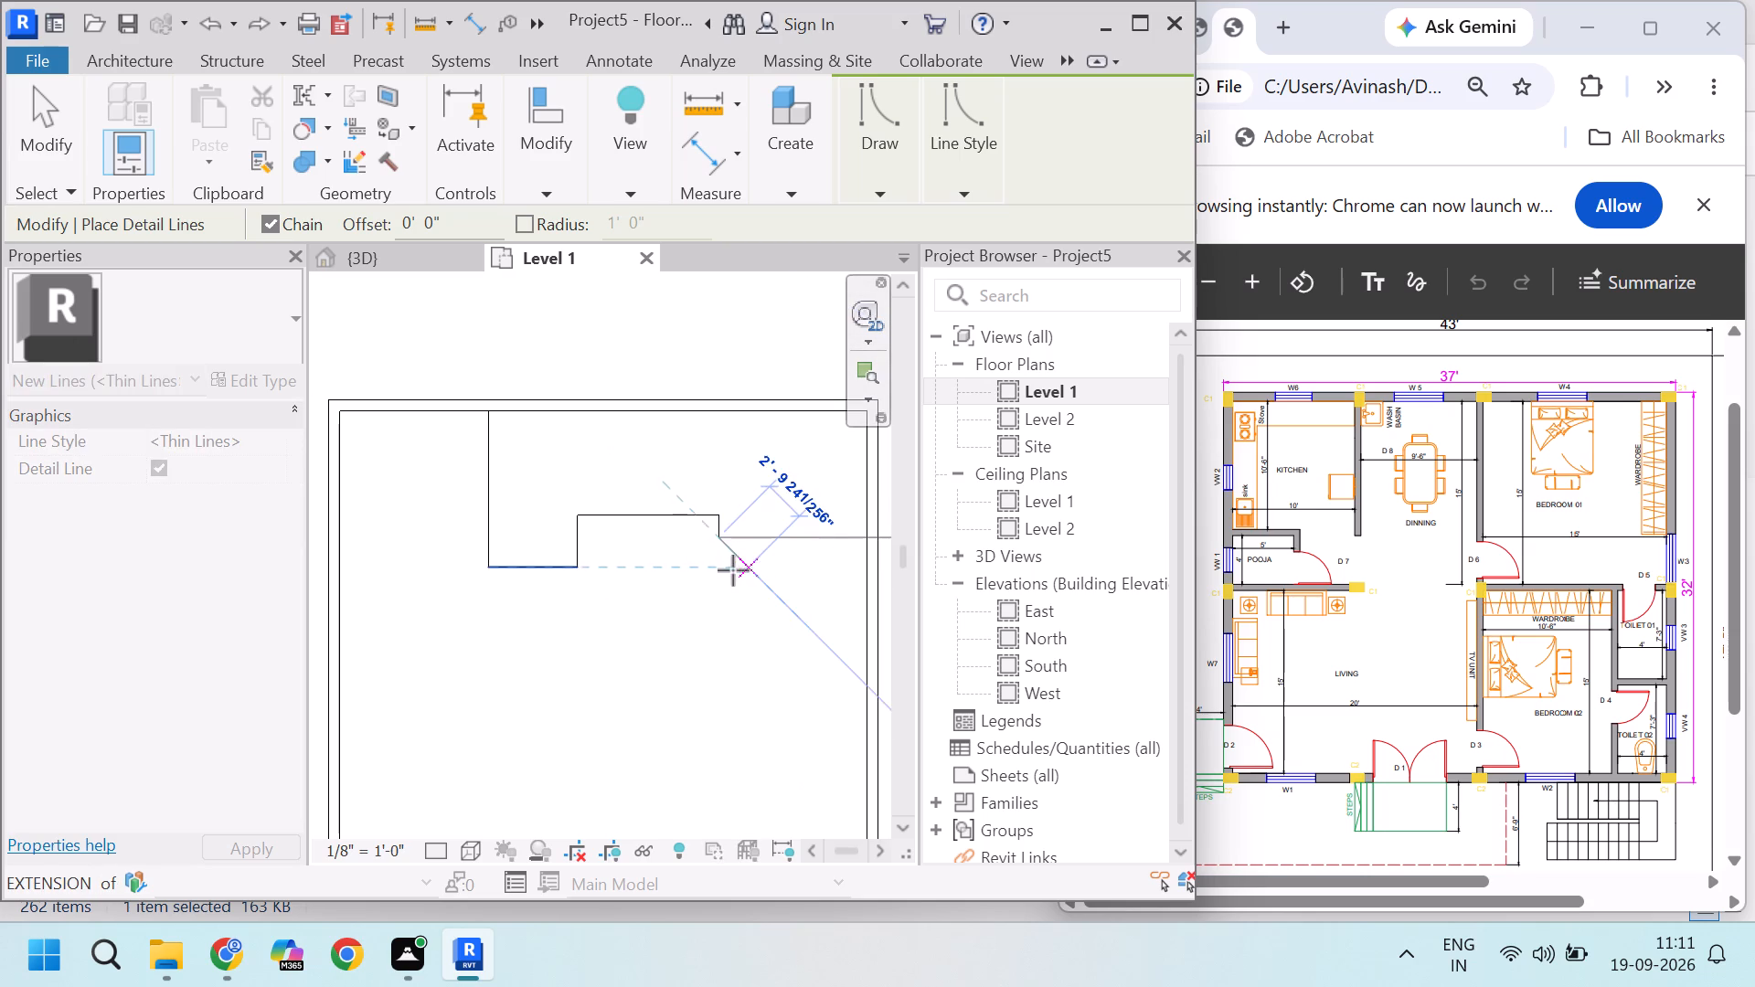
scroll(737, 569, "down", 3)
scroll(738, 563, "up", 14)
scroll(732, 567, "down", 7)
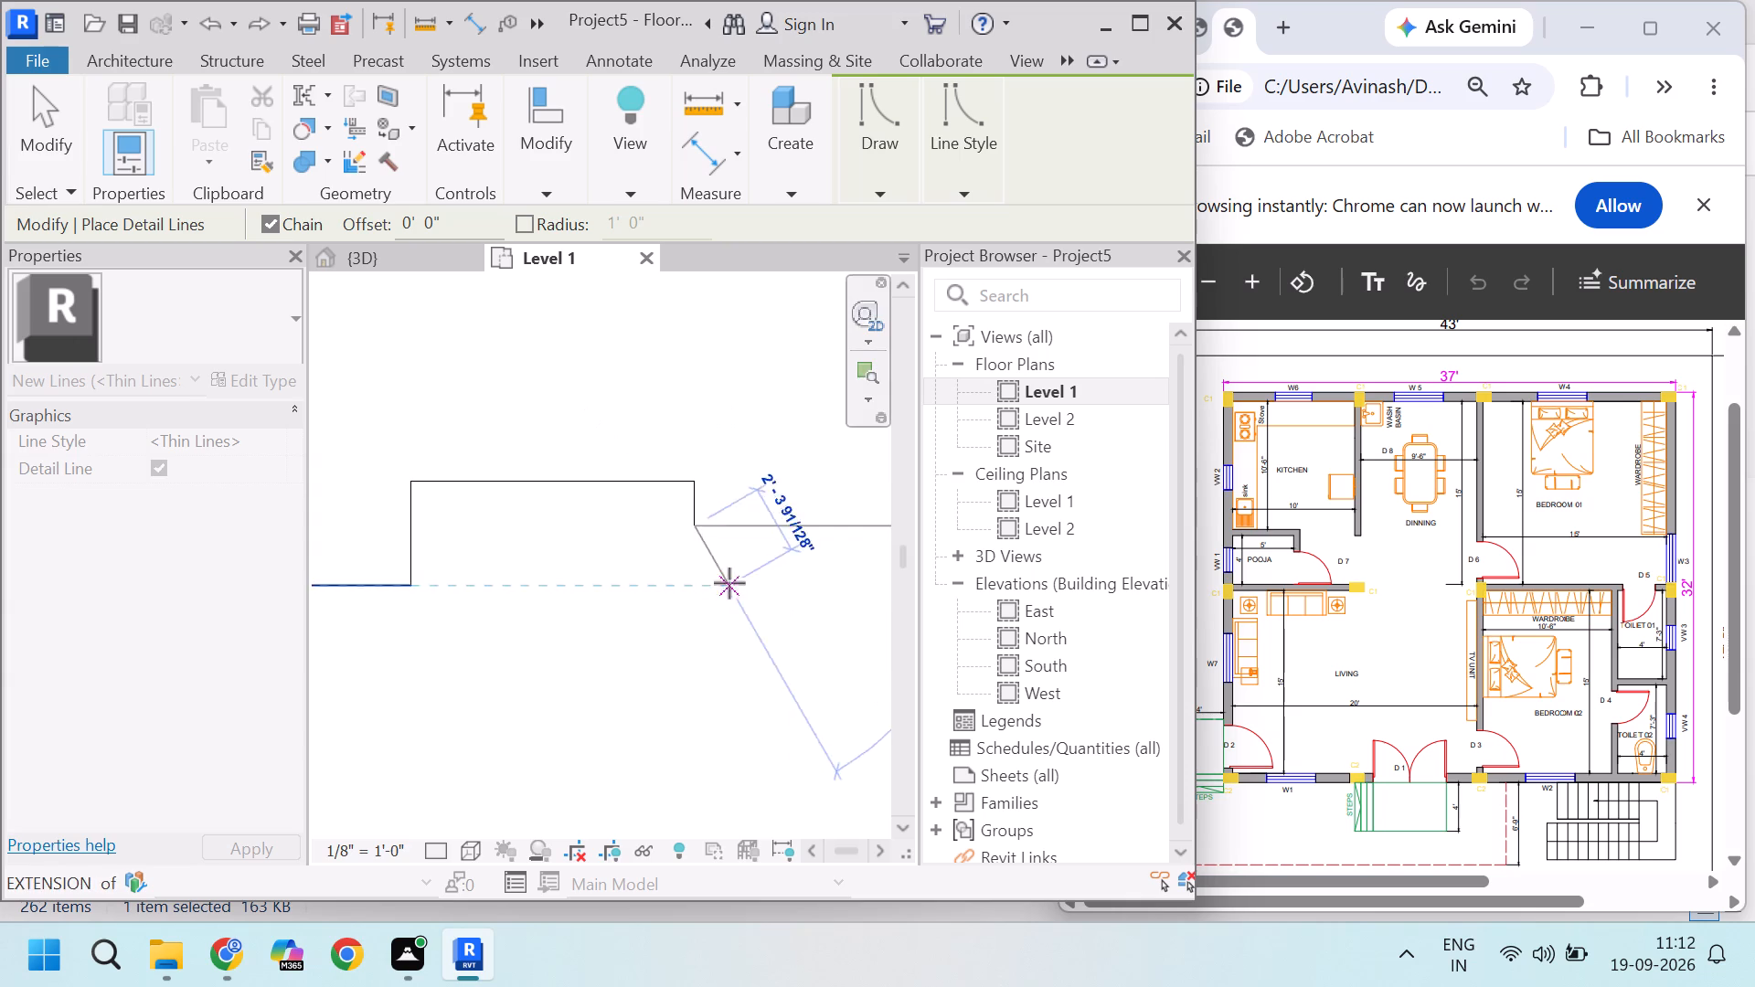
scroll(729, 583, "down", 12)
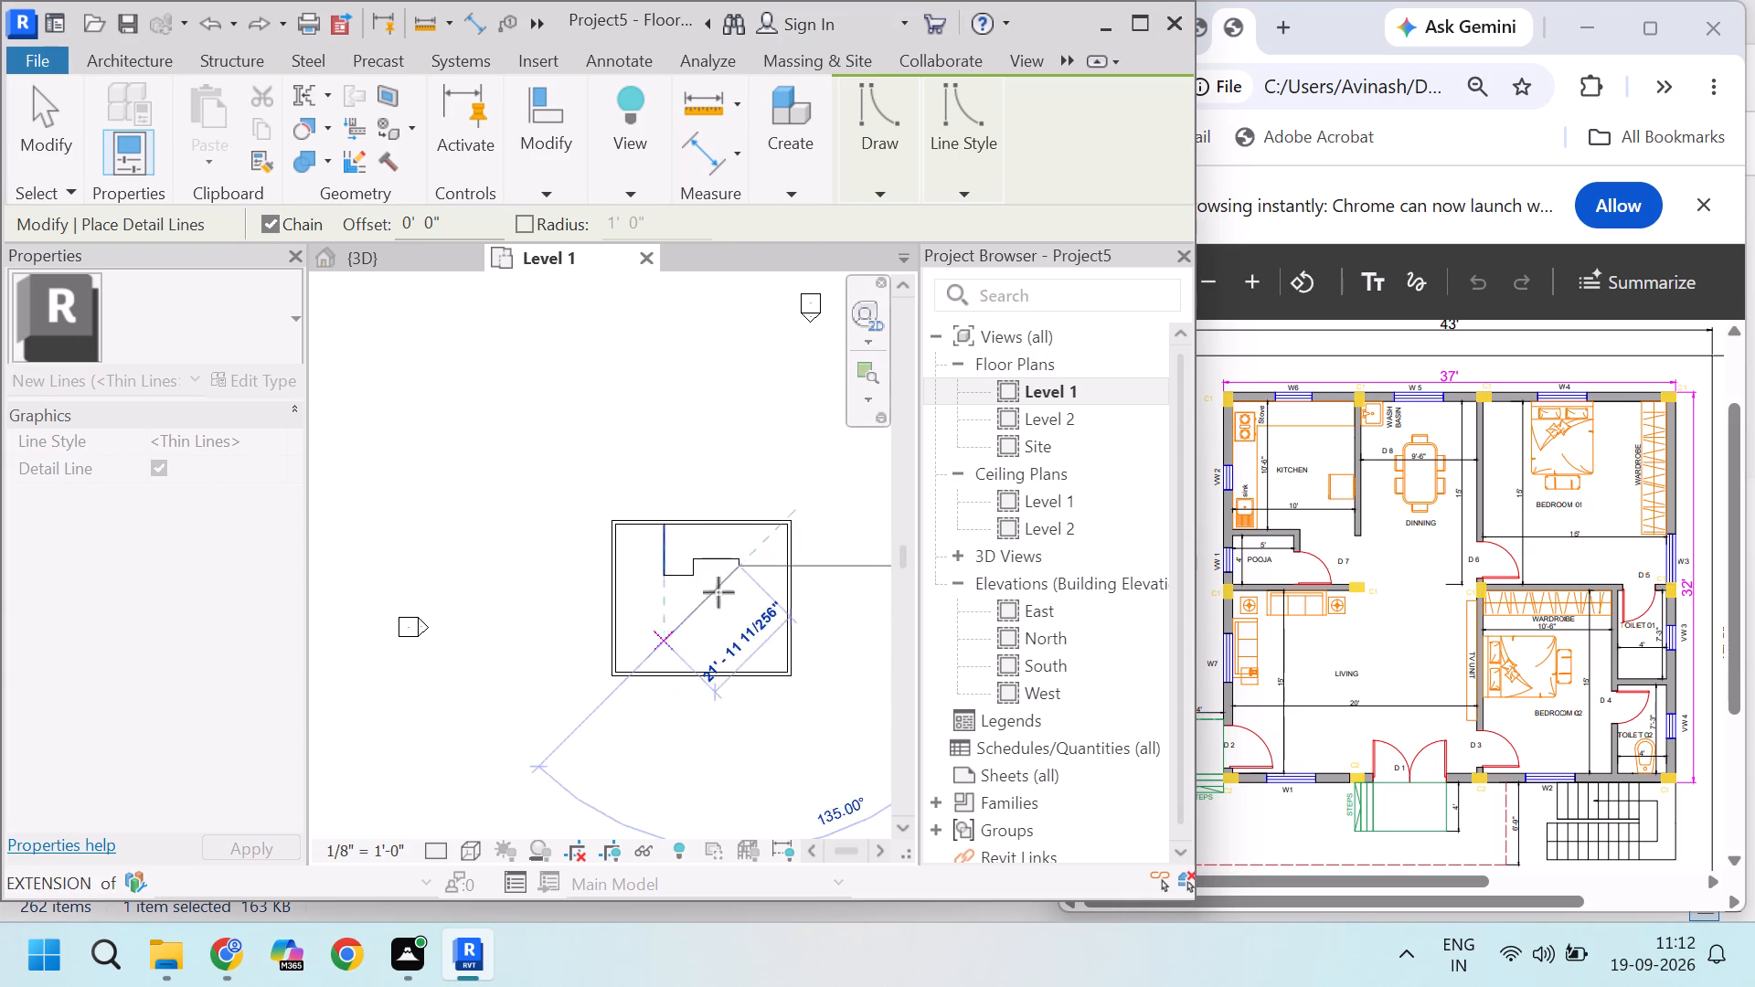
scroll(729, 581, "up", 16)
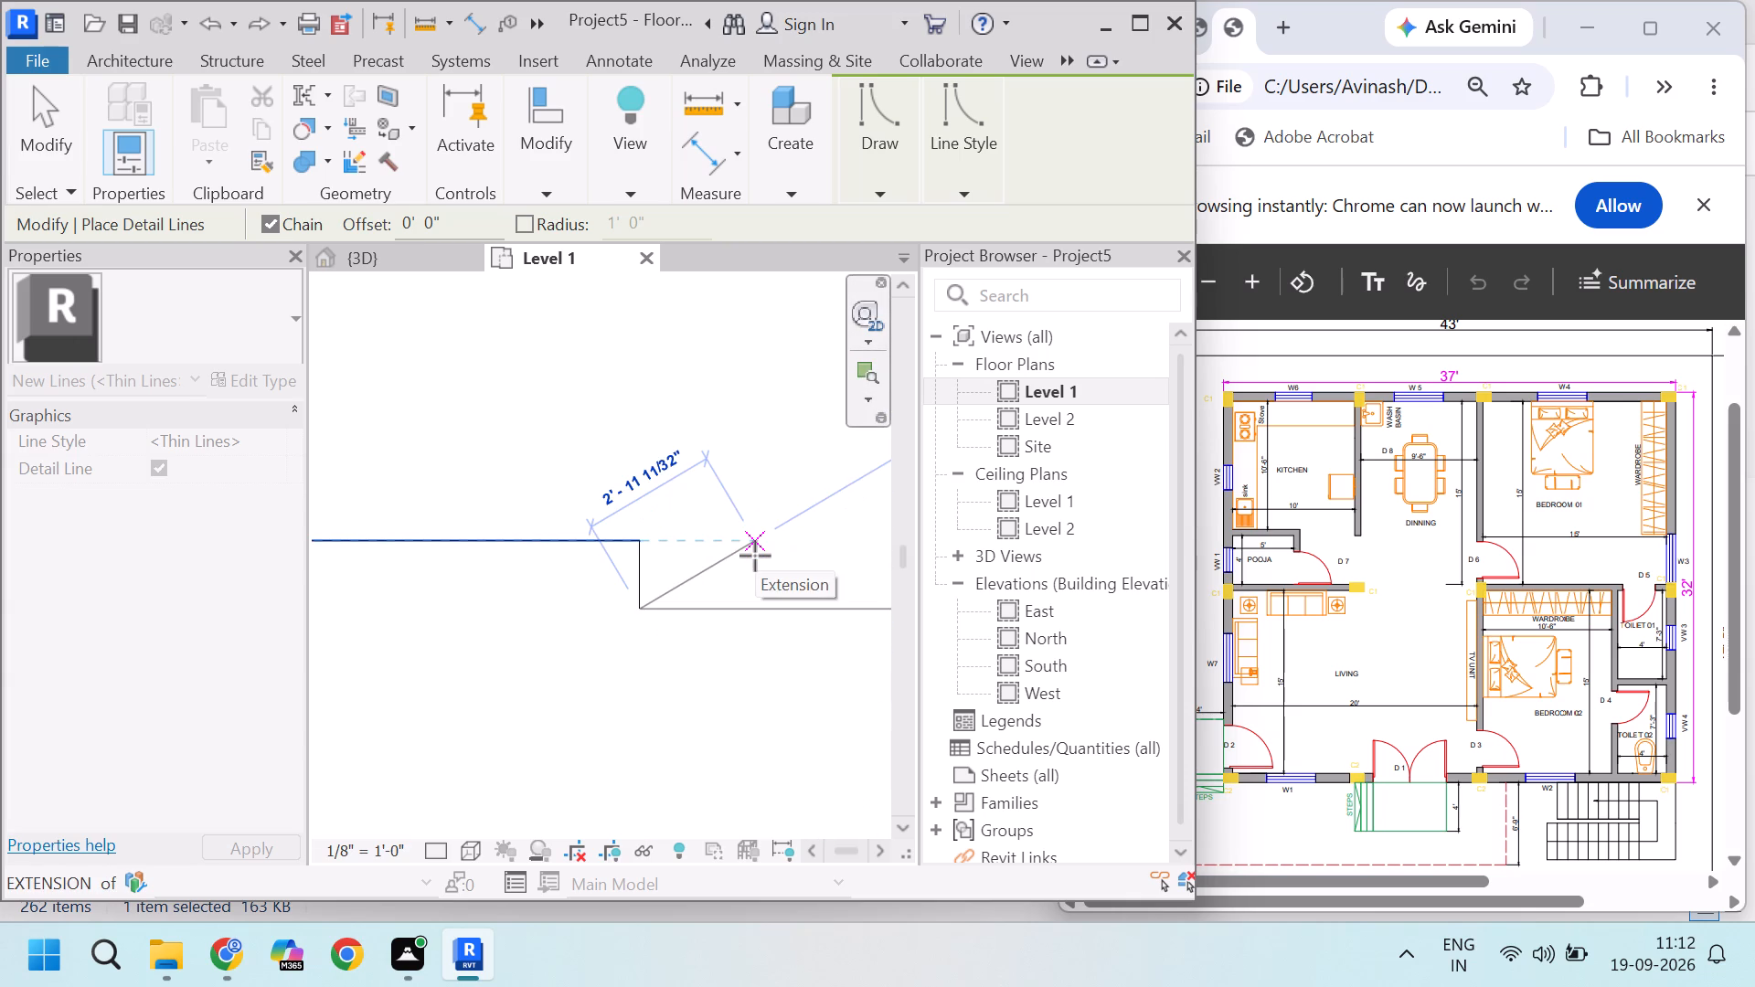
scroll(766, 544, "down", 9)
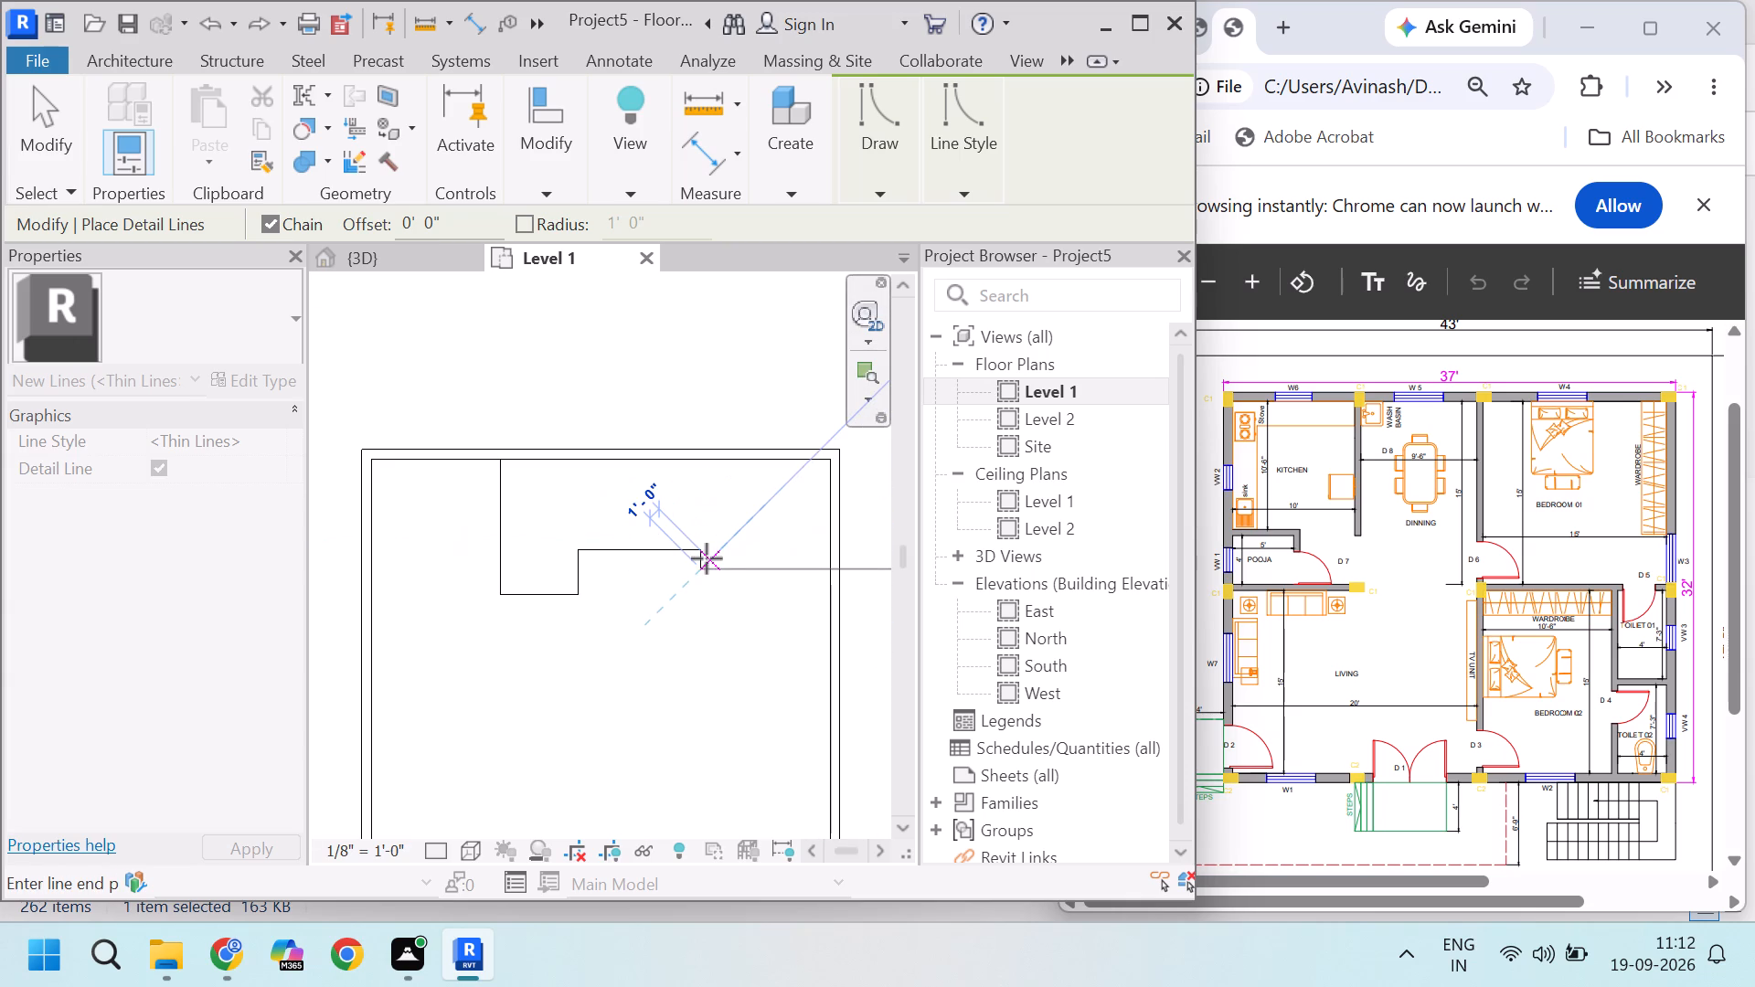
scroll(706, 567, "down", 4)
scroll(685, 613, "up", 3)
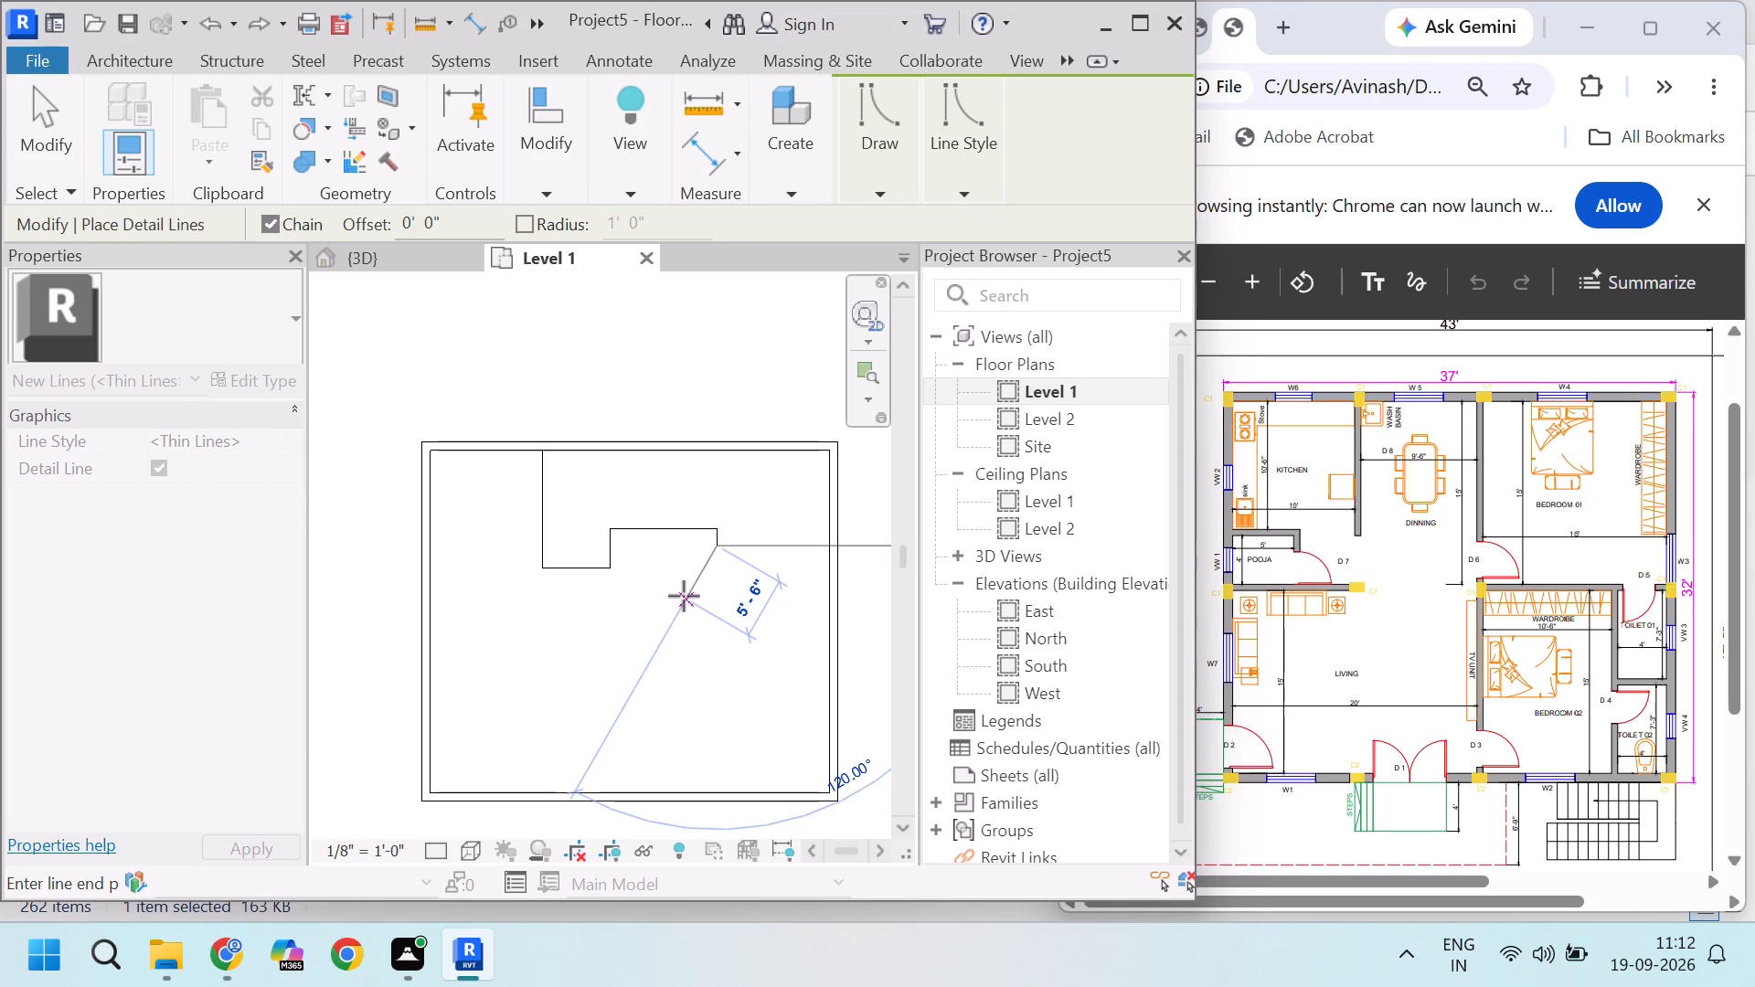
Undo the 1'-6", 9'-6" and 3'-6" detail lines, going back to the 6' line.
key("ctrl+z")
key("ctrl+z")
key("ctrl+z")
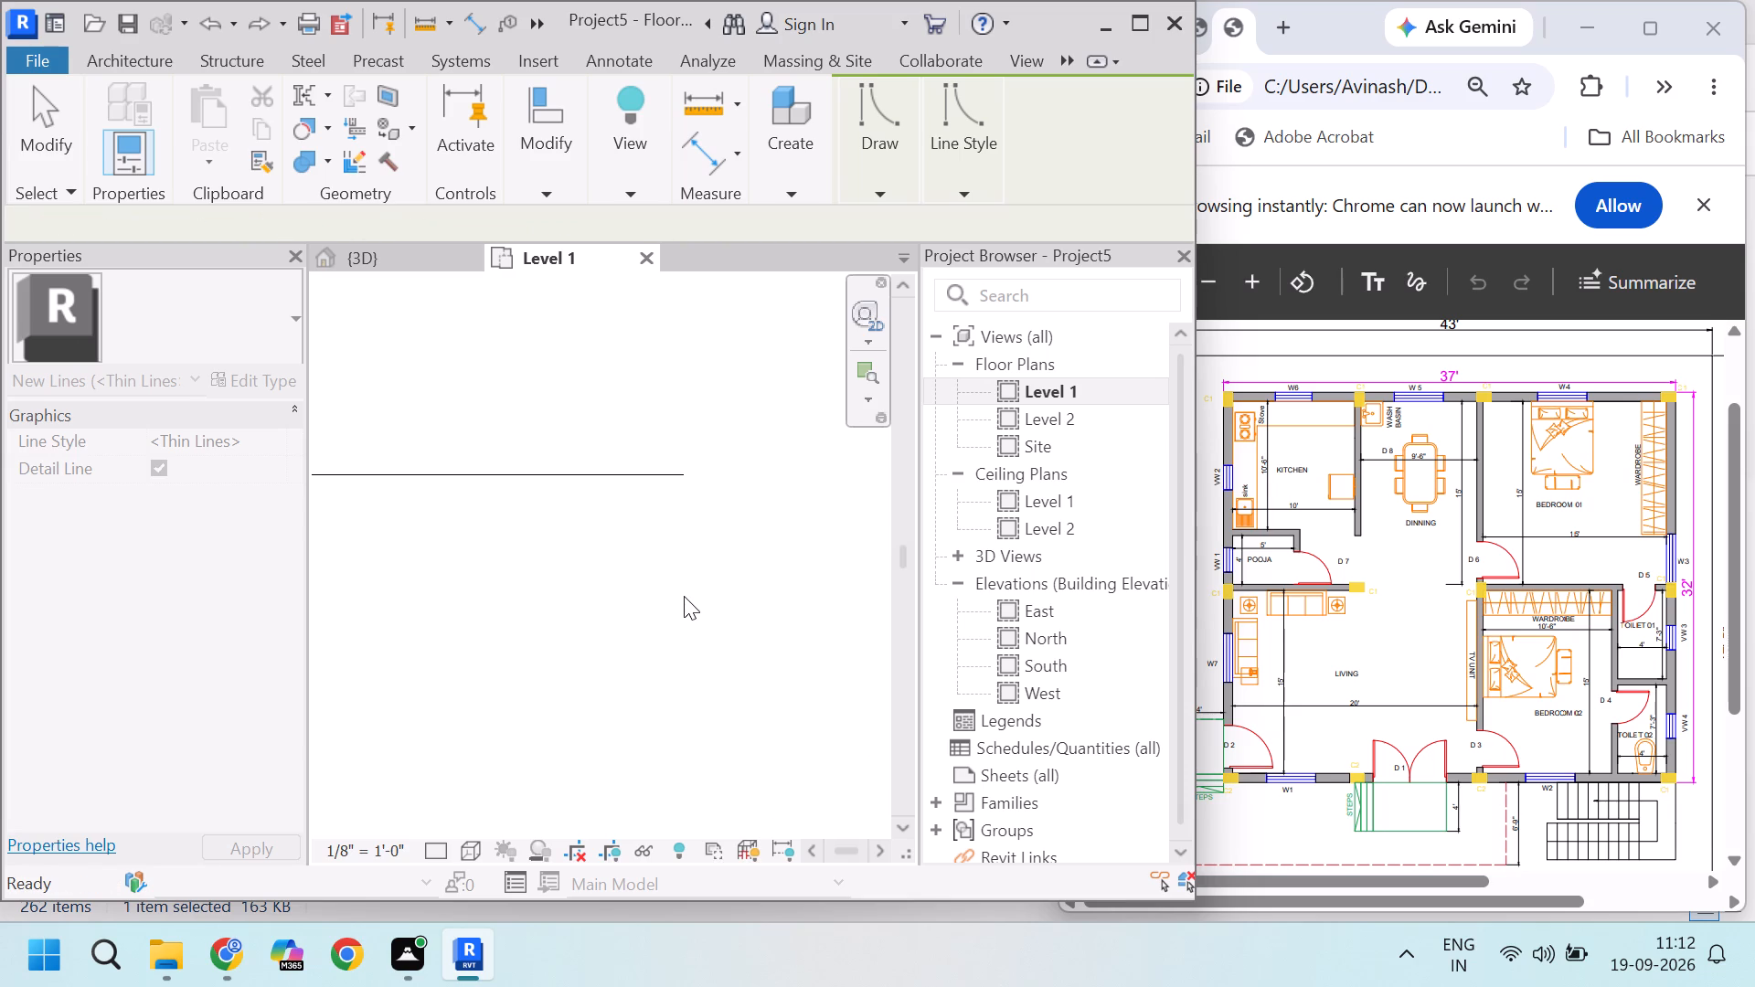
key("ctrl+z")
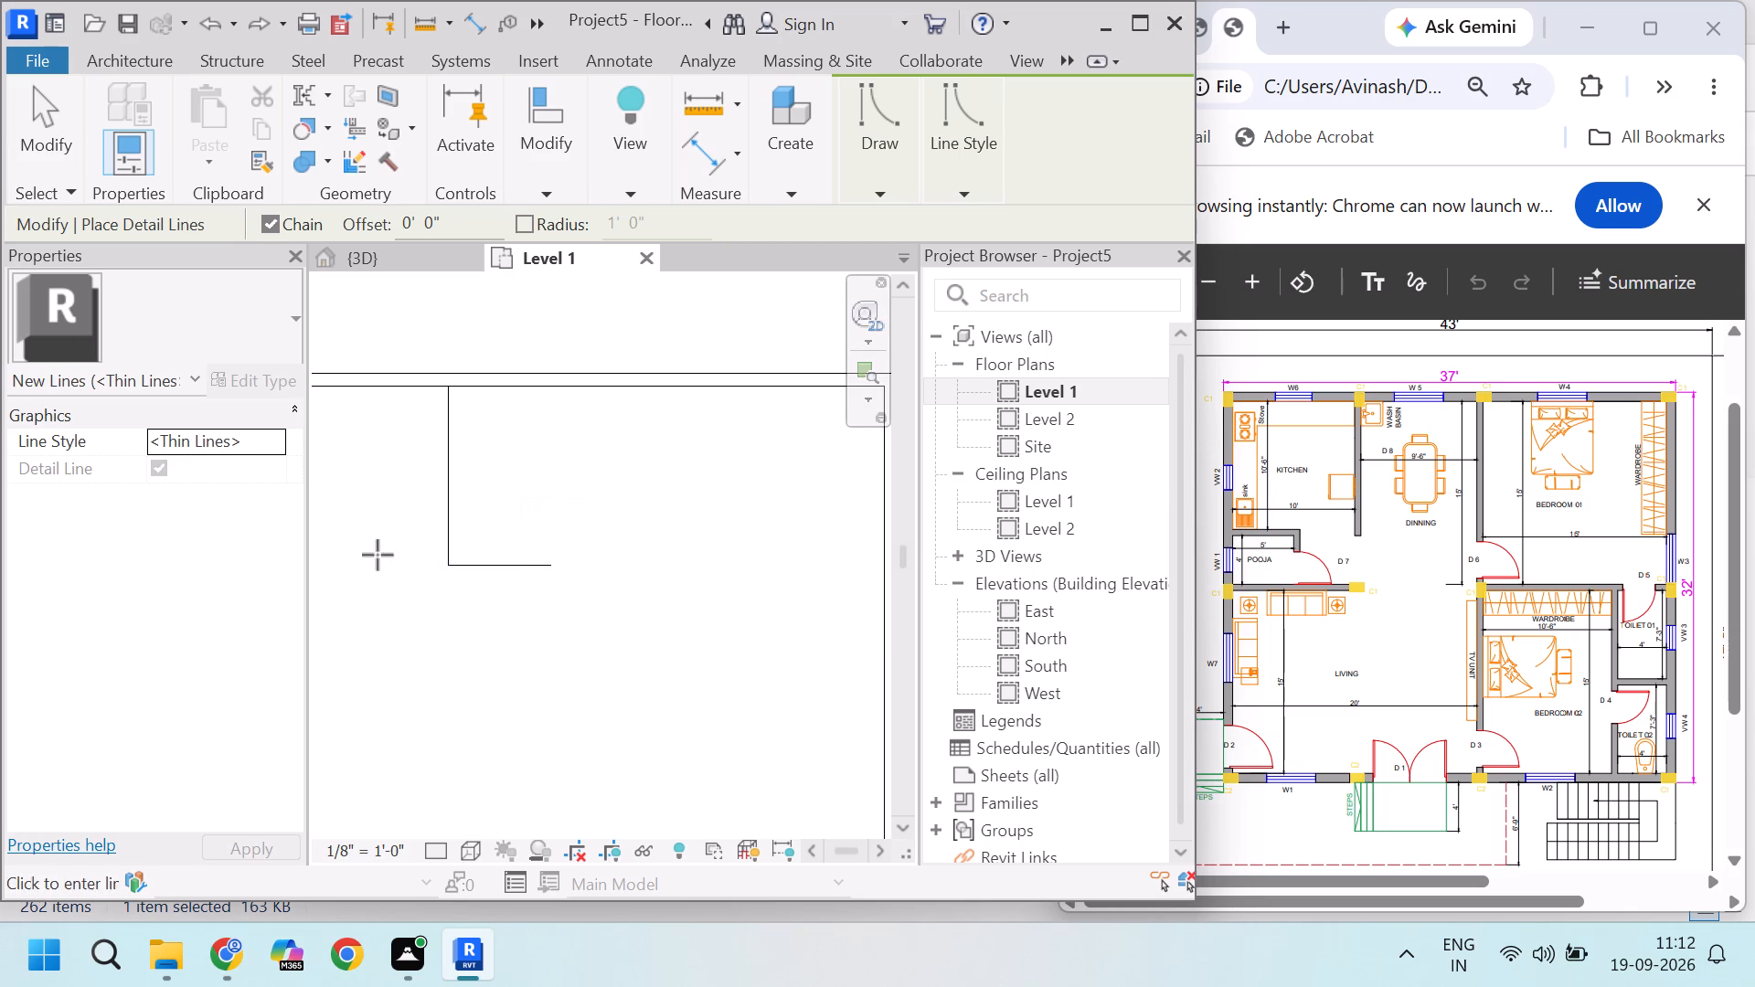
scroll(455, 534, "up", 4)
key("Escape")
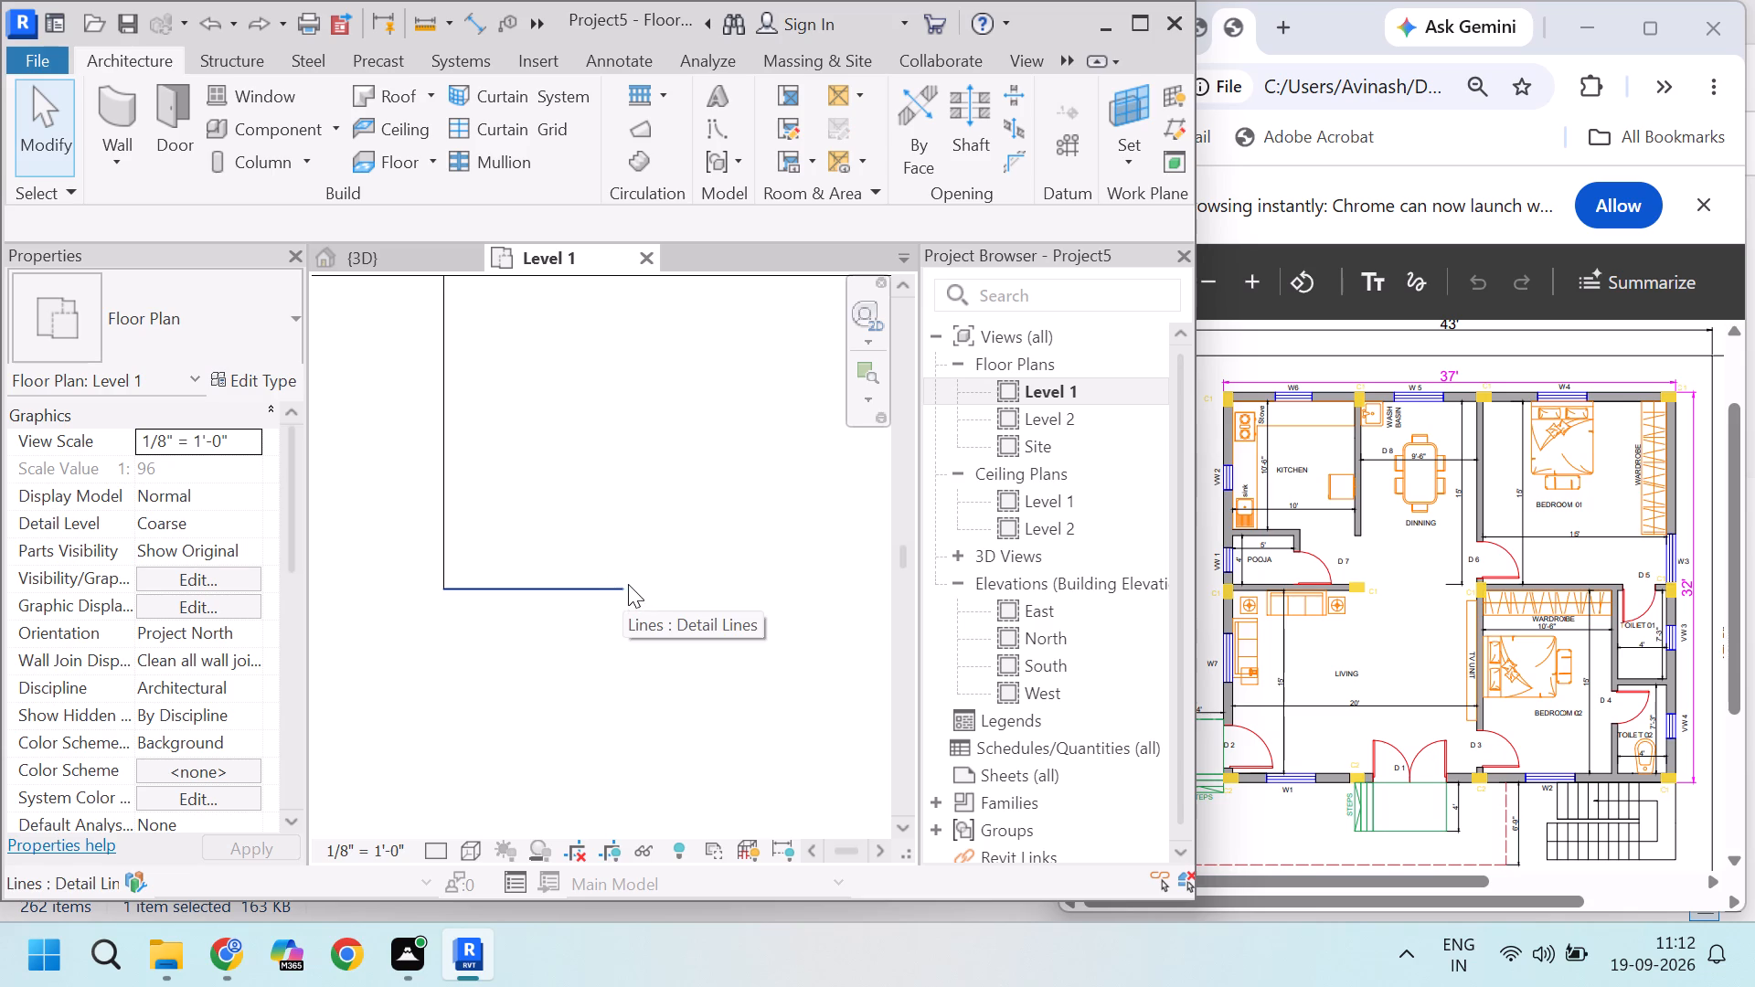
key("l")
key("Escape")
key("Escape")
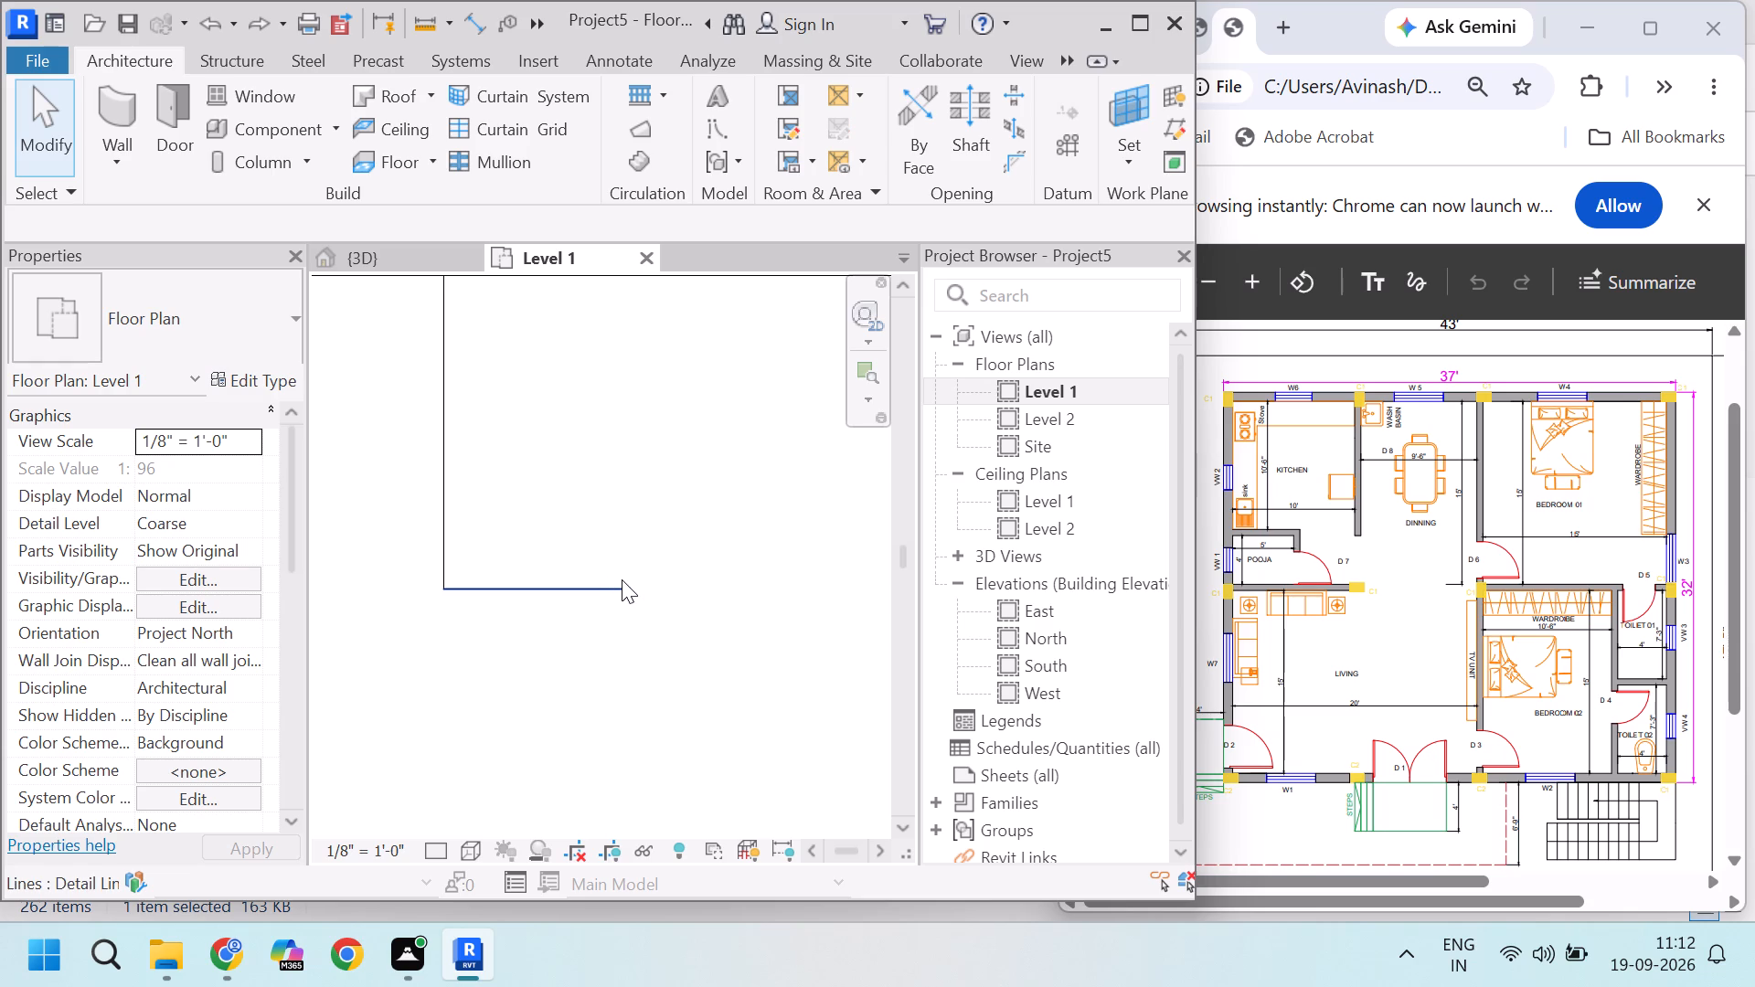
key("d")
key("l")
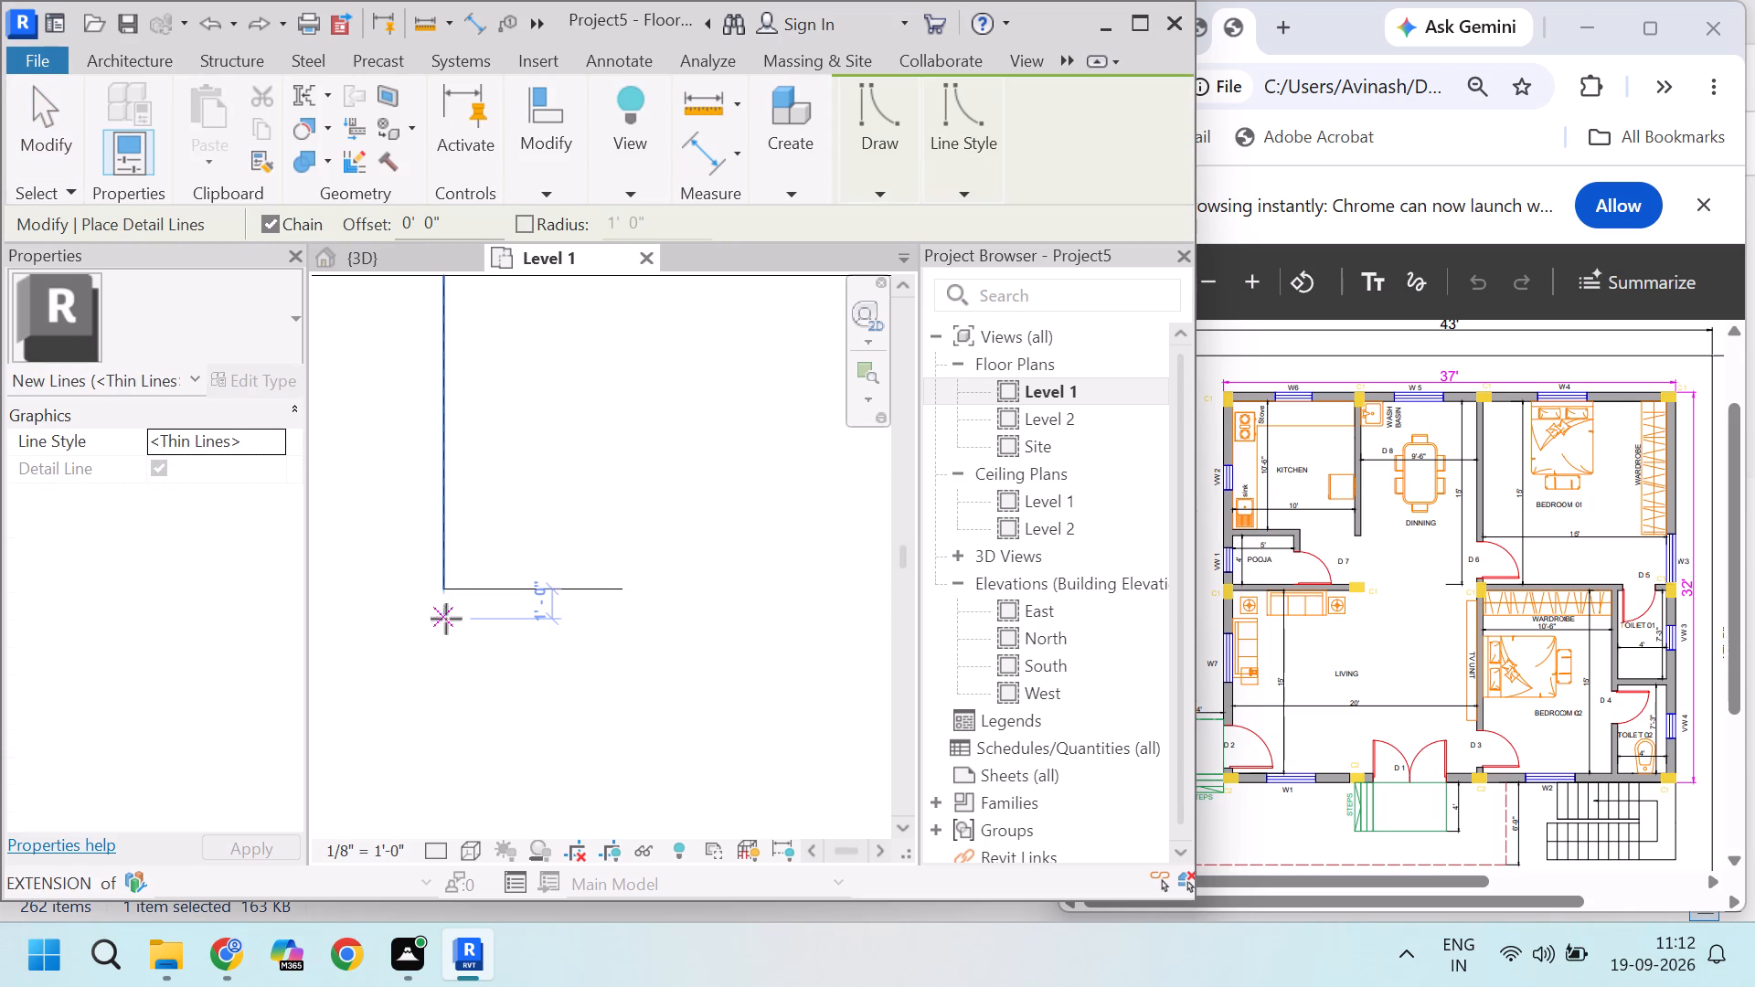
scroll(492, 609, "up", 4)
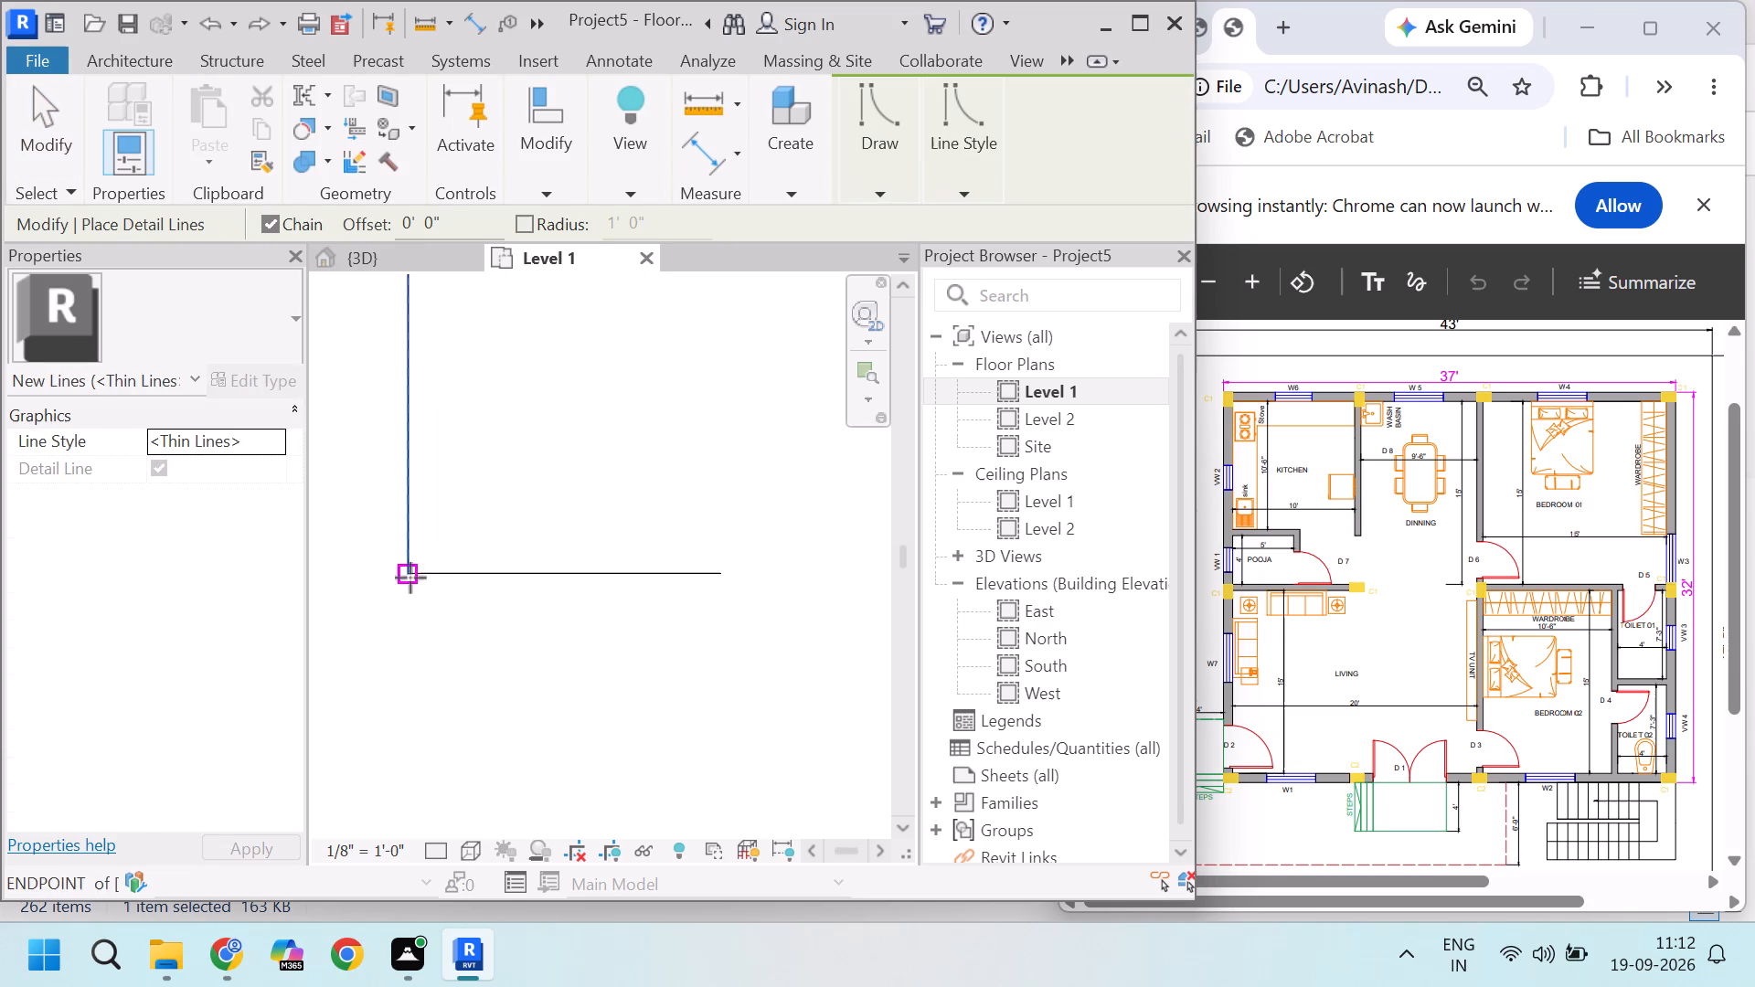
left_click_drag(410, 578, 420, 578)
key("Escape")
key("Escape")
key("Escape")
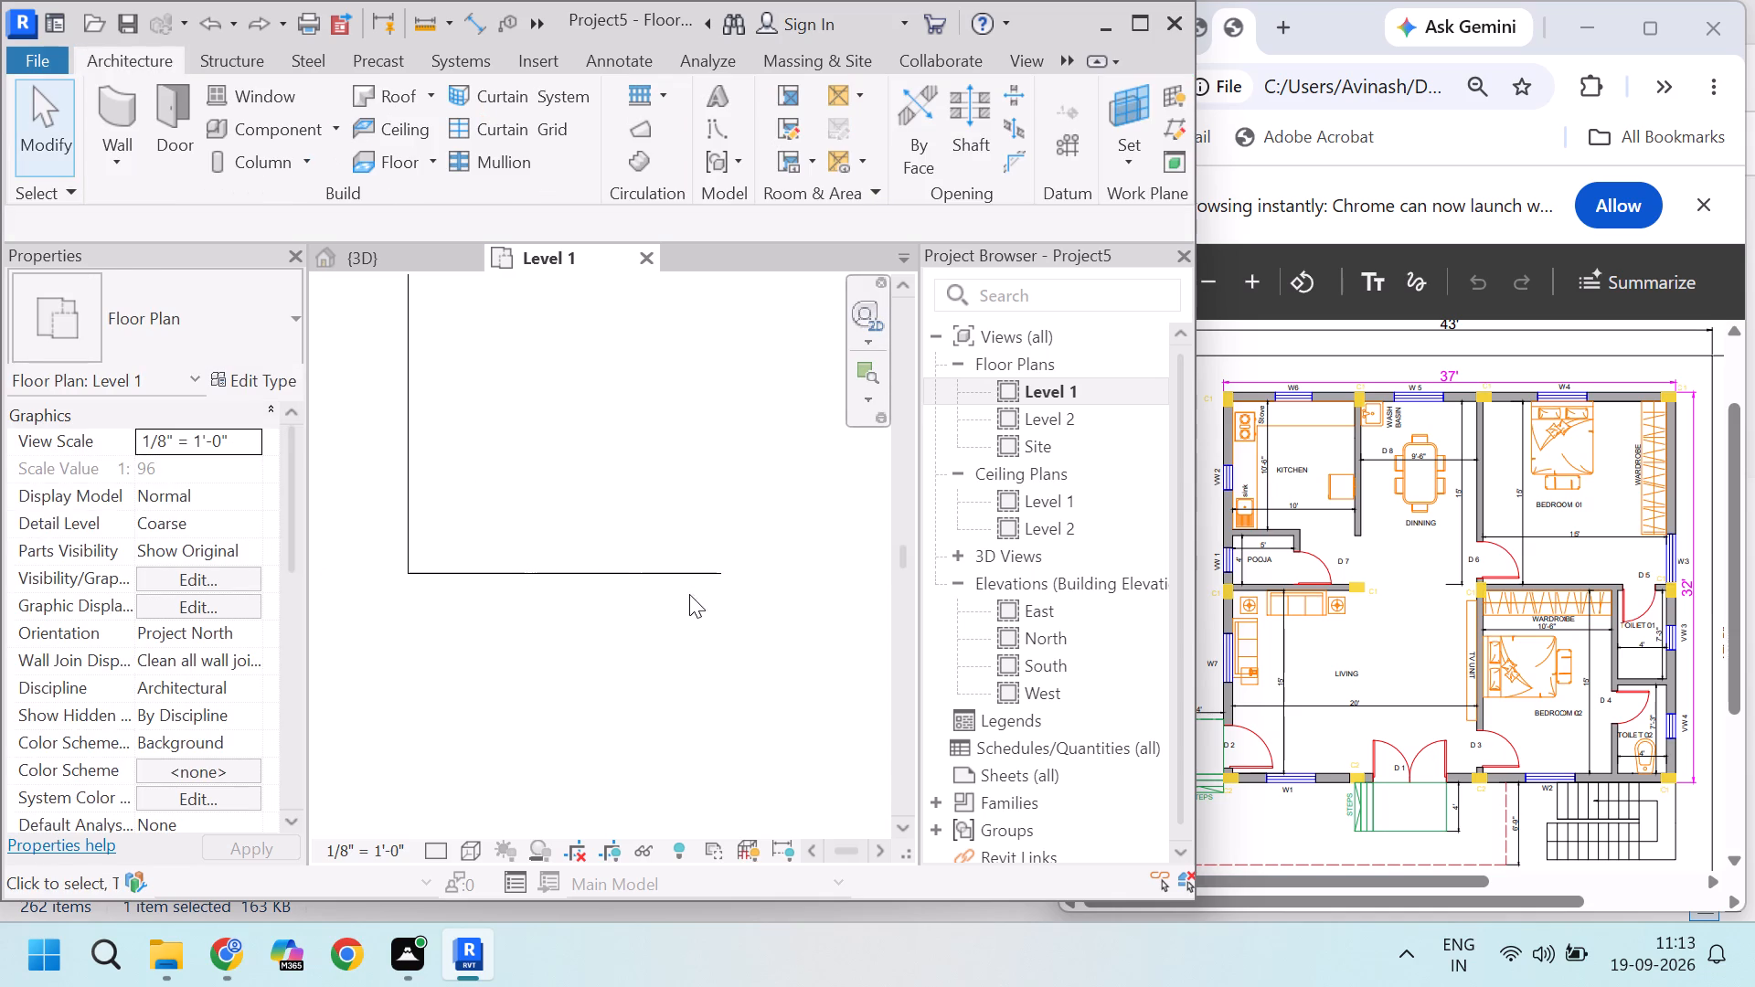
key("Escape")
Set the length of the 6' detail line at the south end of the 10'-6" line to 6".
left_click(679, 571)
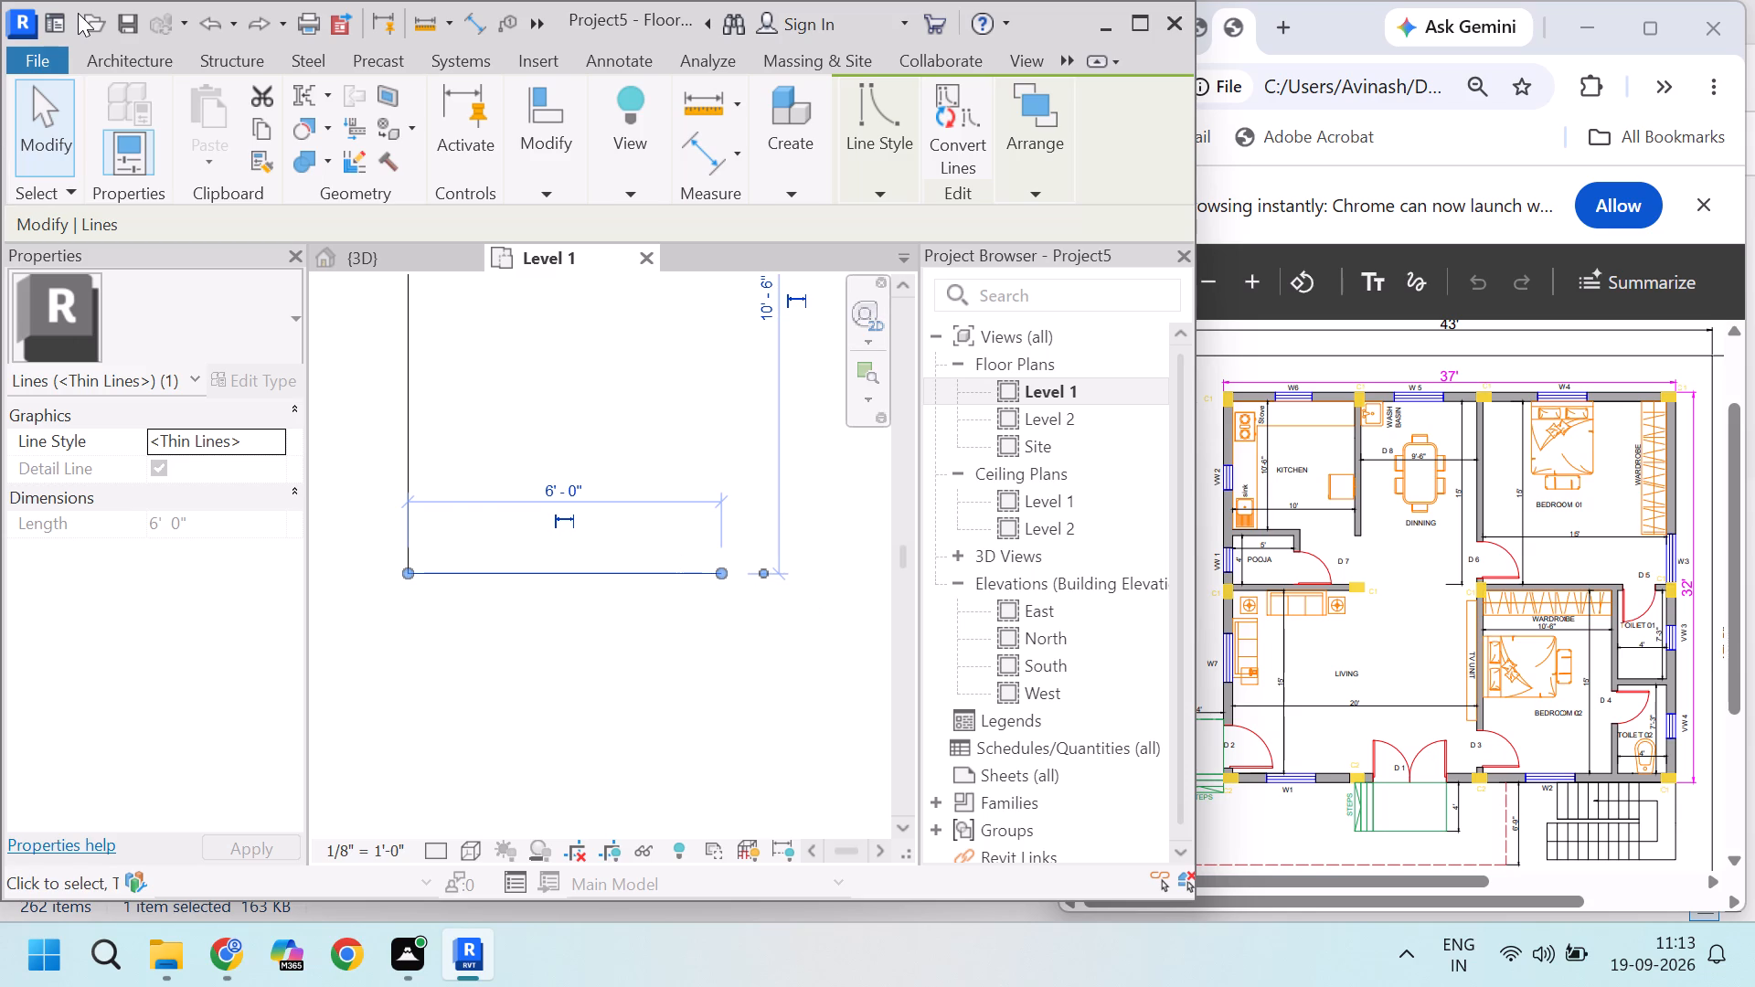
left_click(580, 485)
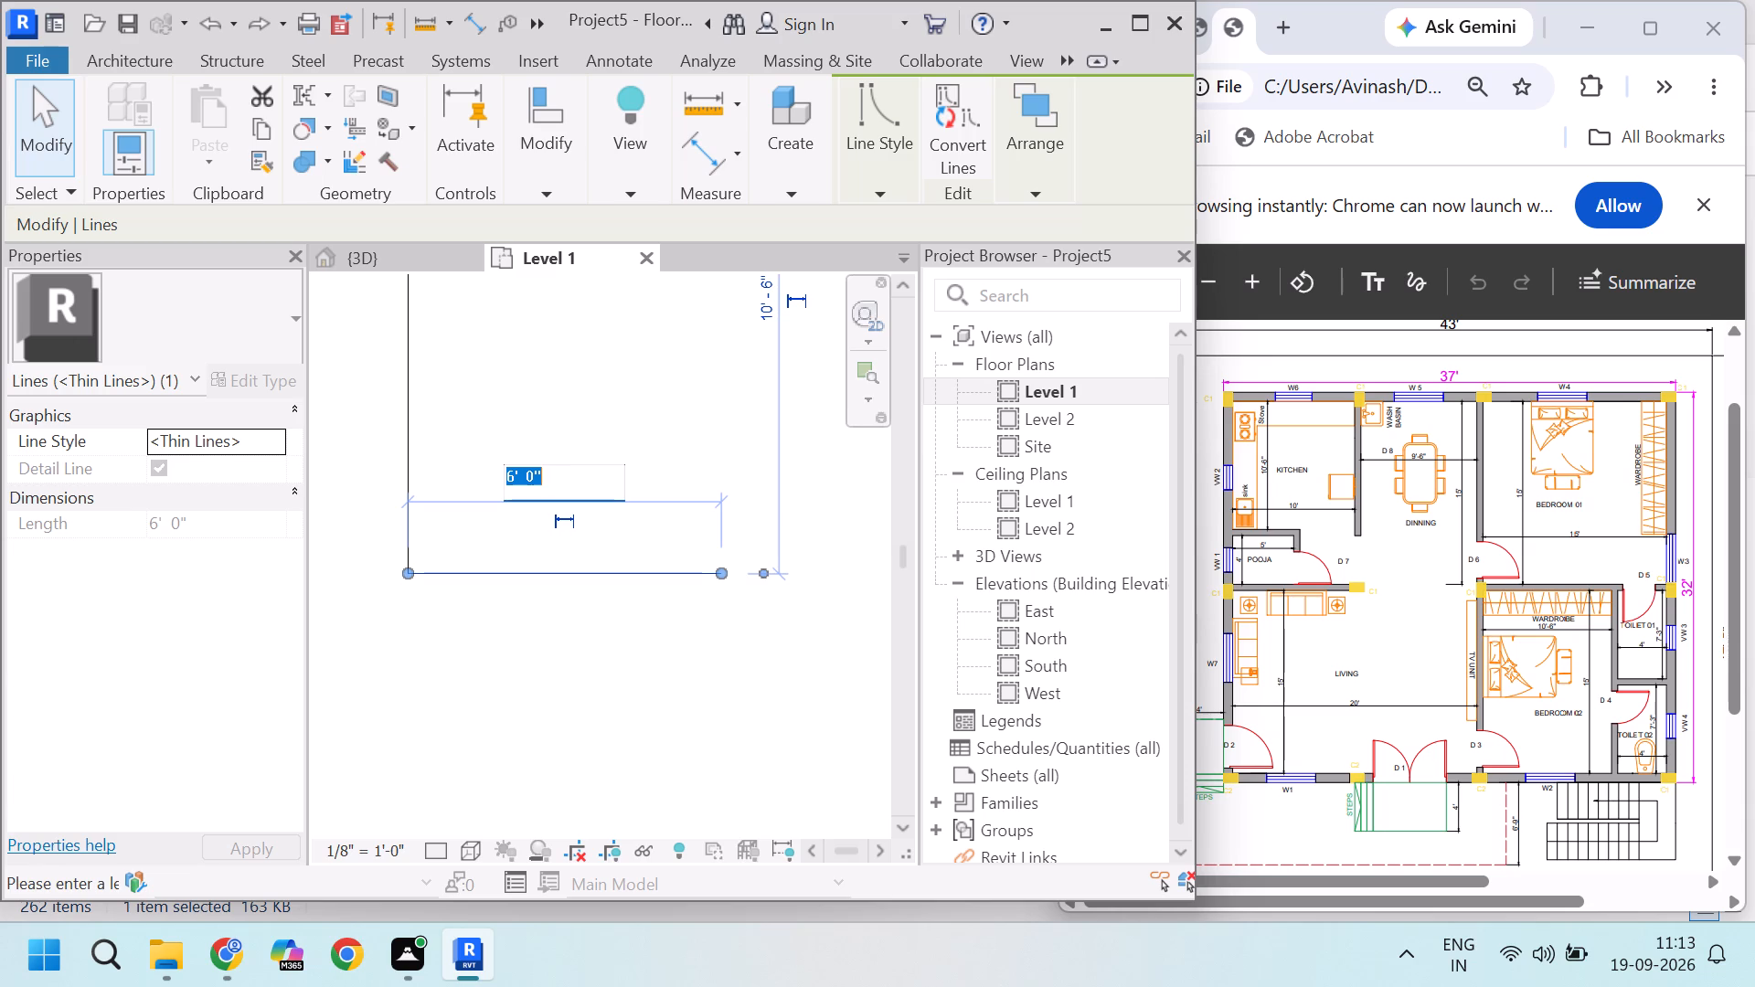
key("6")
key("shift+quotedbl")
key("Return")
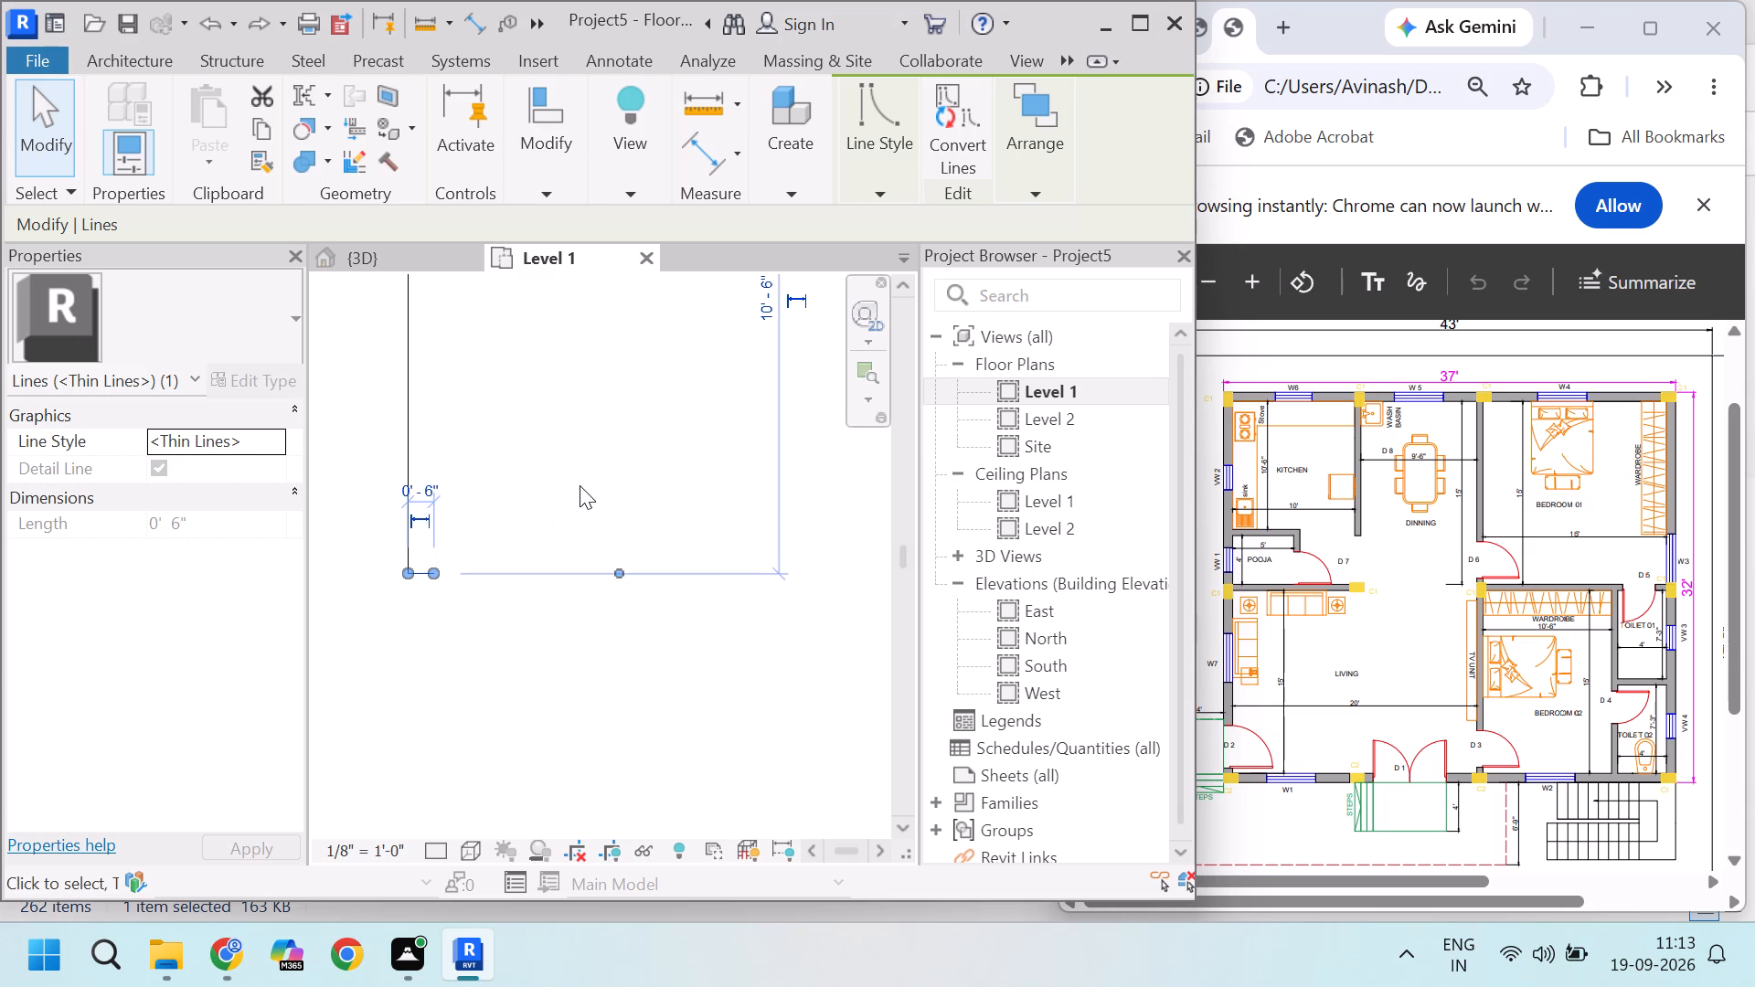
key("Escape")
key("Escape")
Draw detail lines from the 6" line's east end, about 3'-3" north and from there 9'-6" east.
scroll(427, 578, "up", 3)
scroll(453, 577, "down", 4)
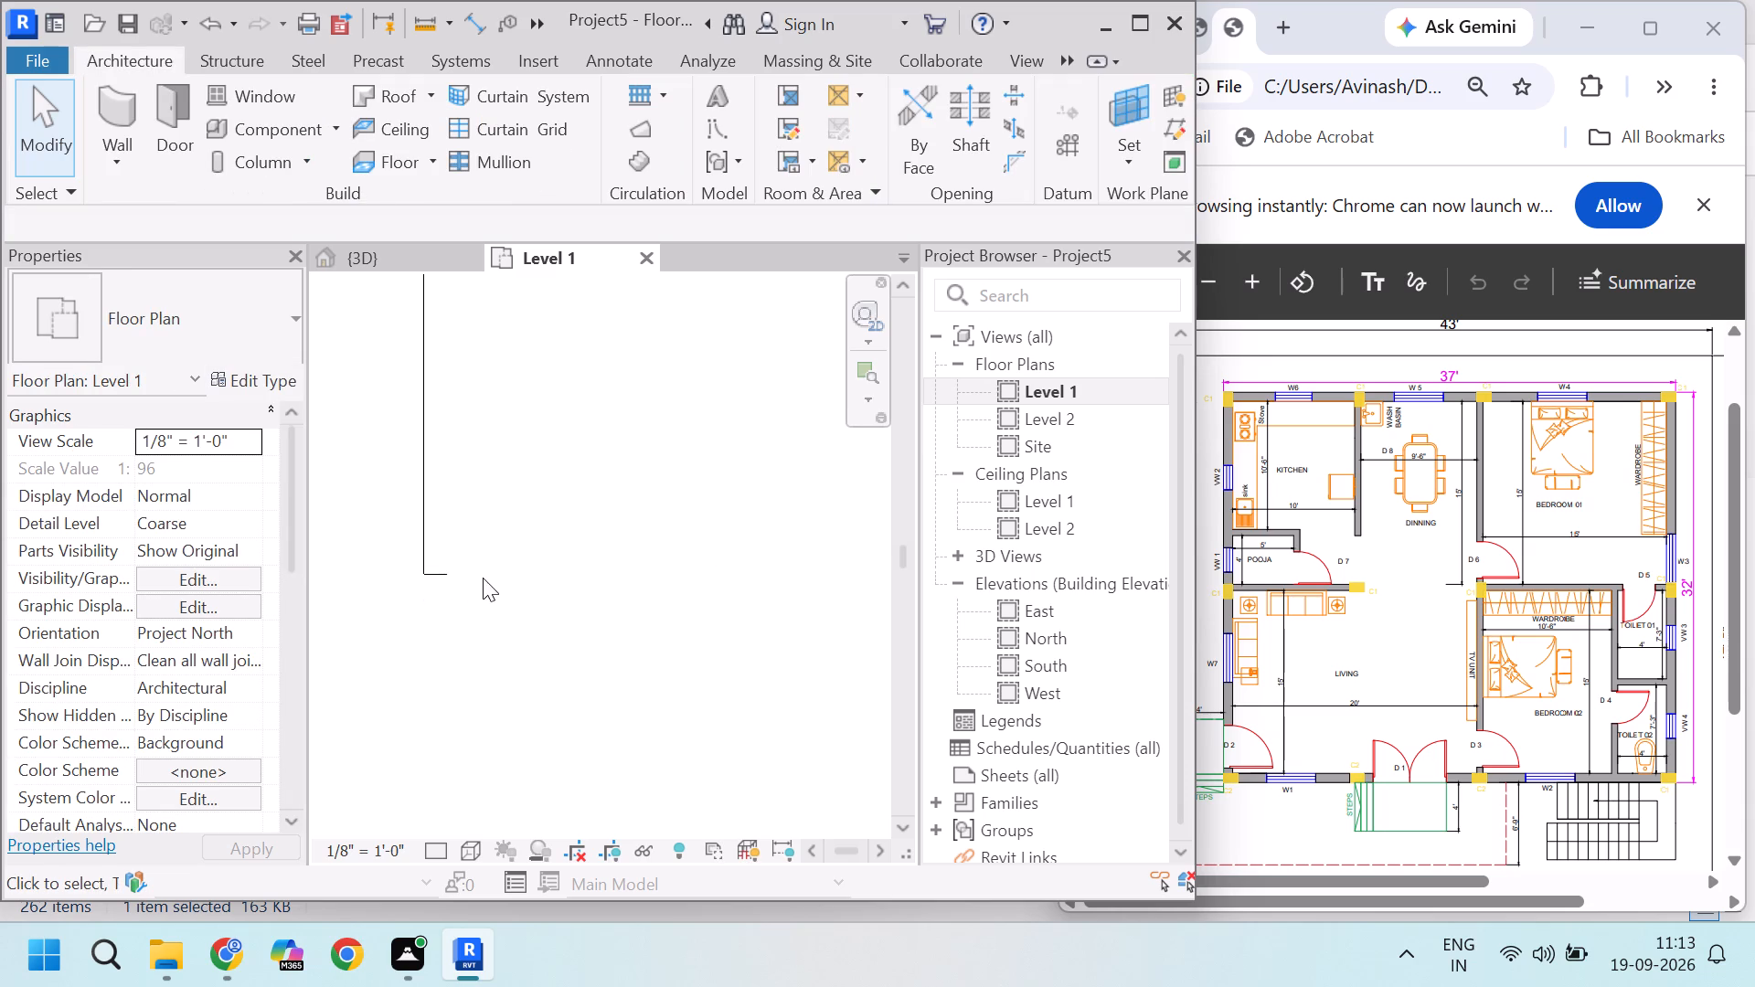
scroll(471, 567, "down", 3)
scroll(463, 576, "up", 4)
key("l")
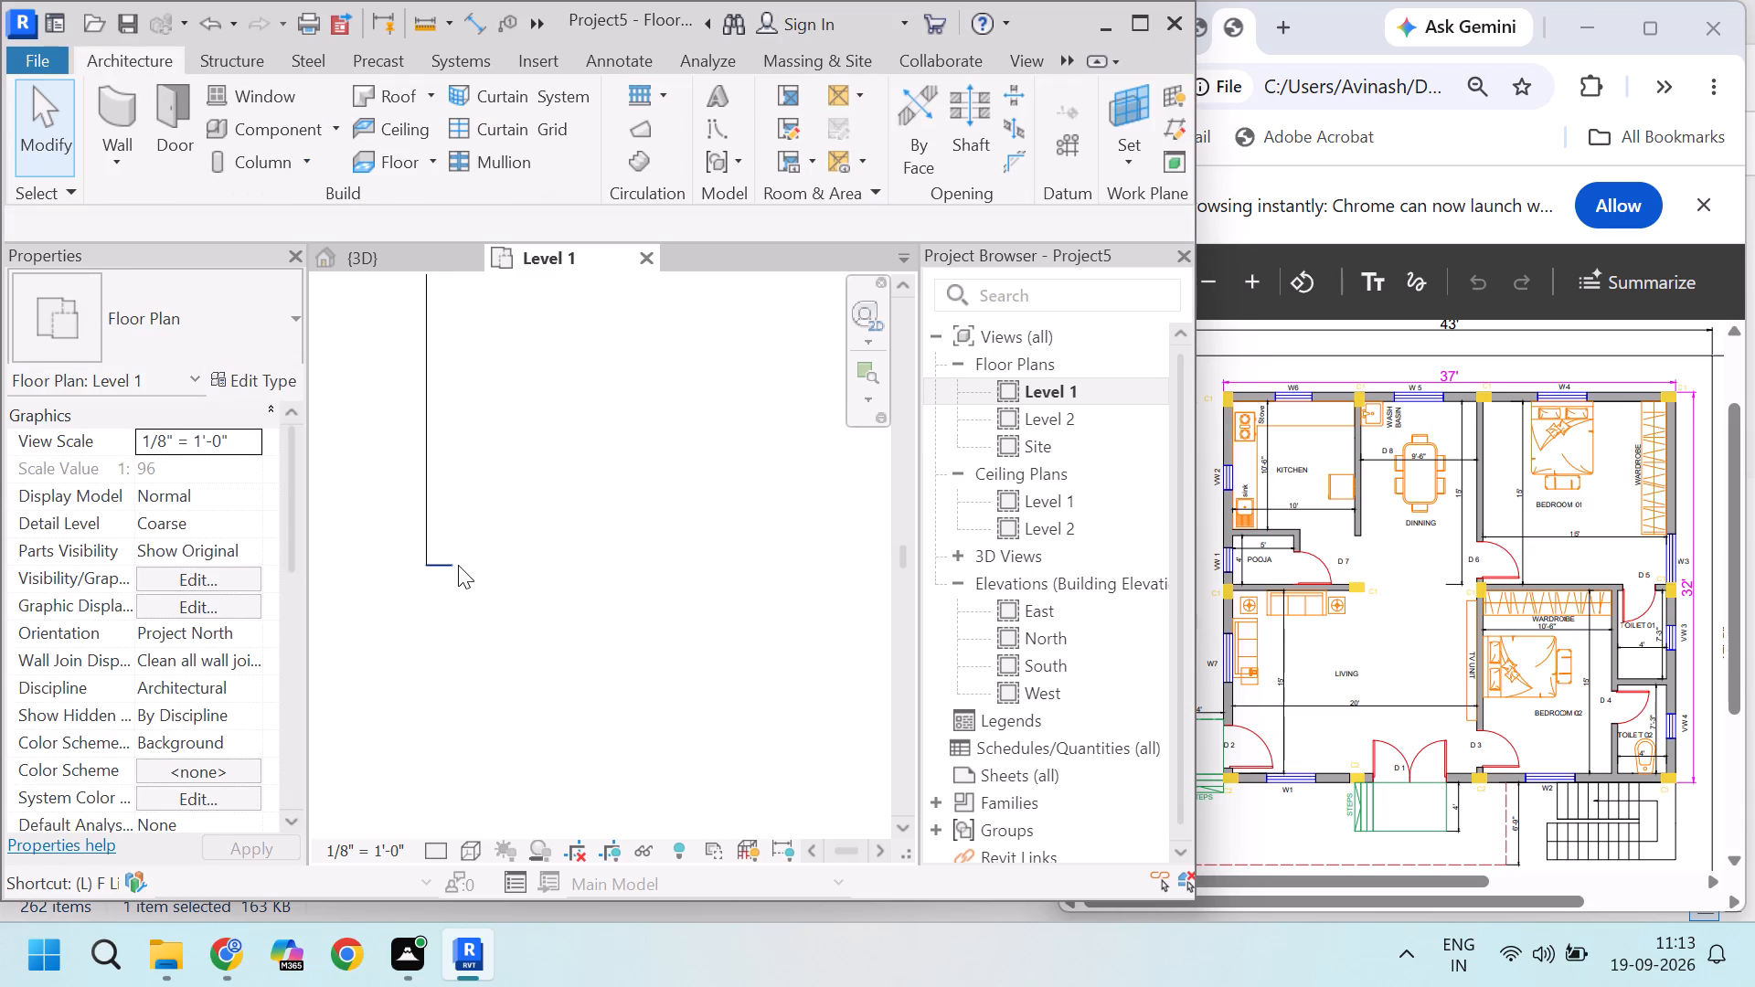
key("Escape")
key("Escape")
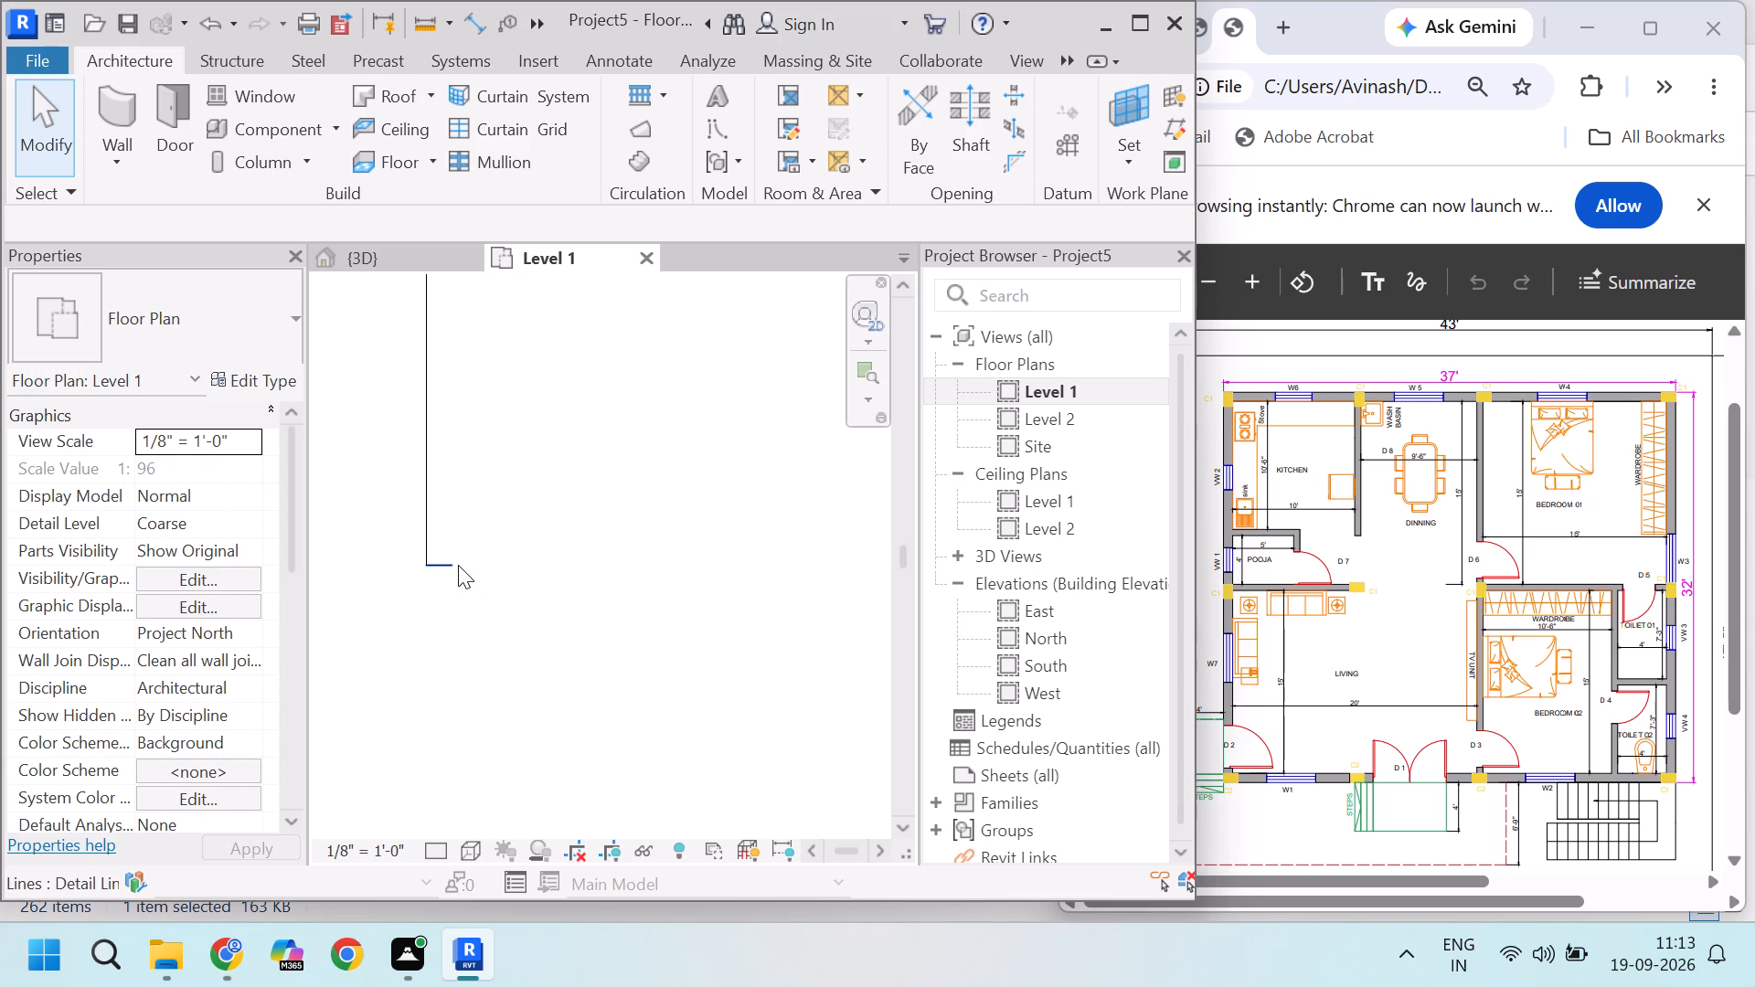
type("dlk")
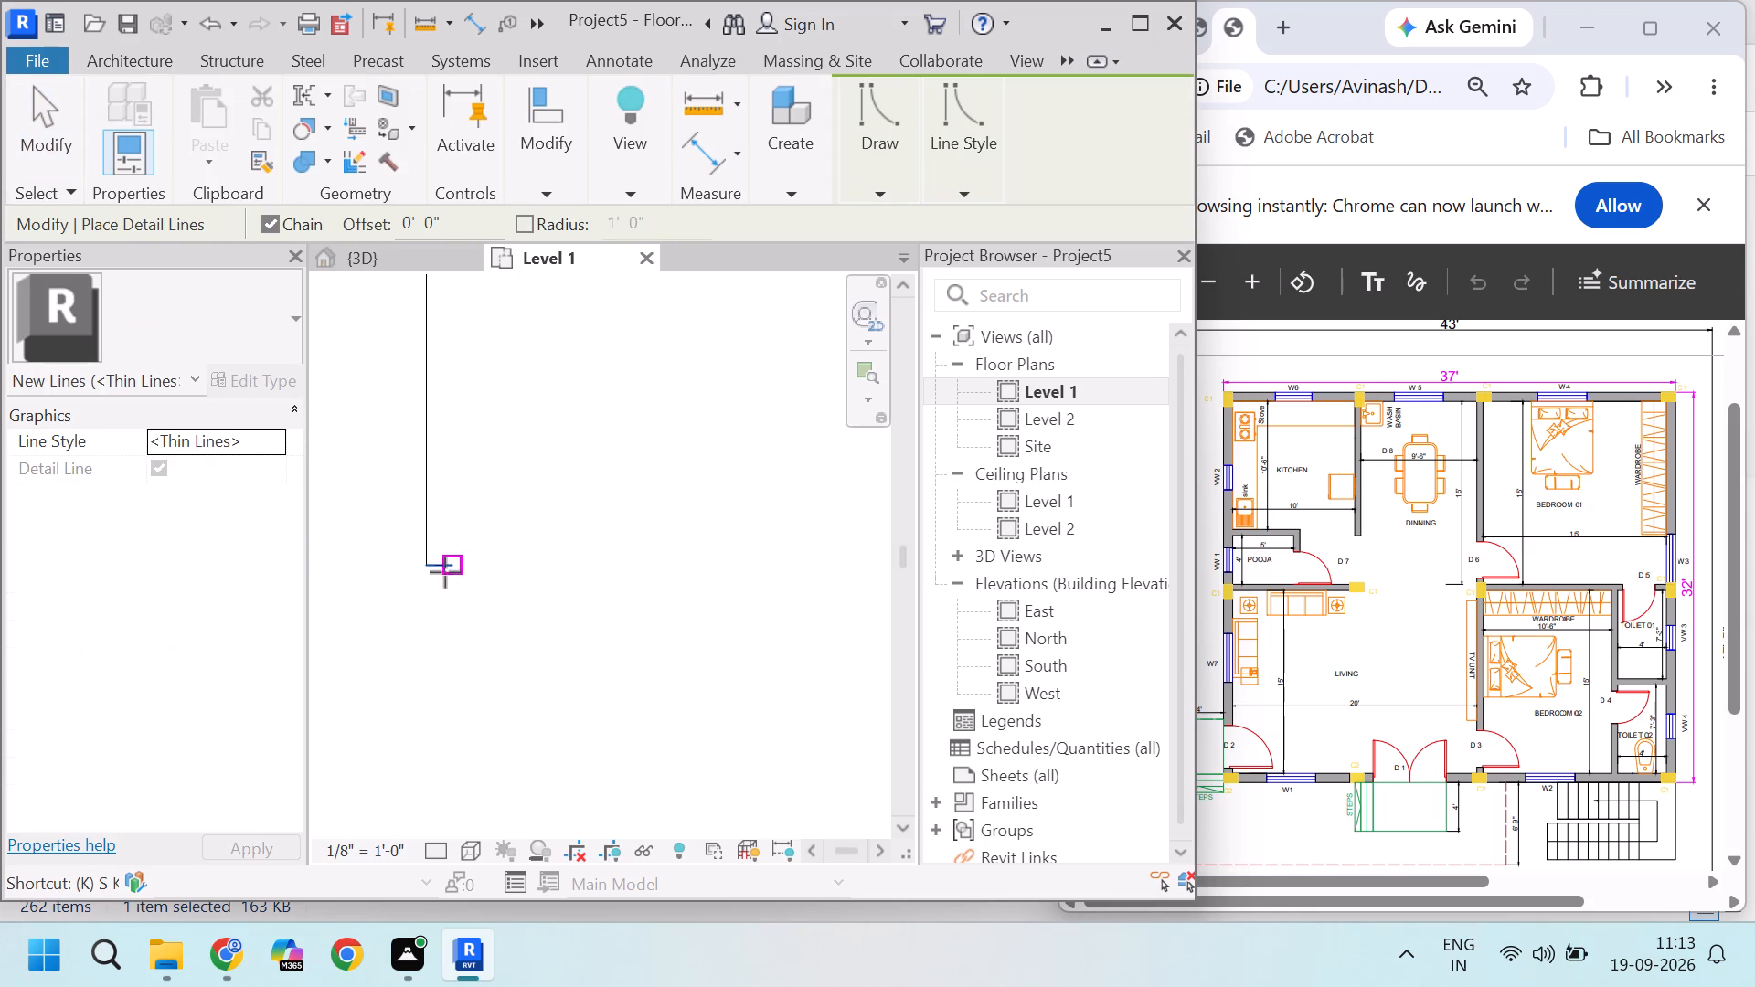
left_click_drag(446, 574, 454, 561)
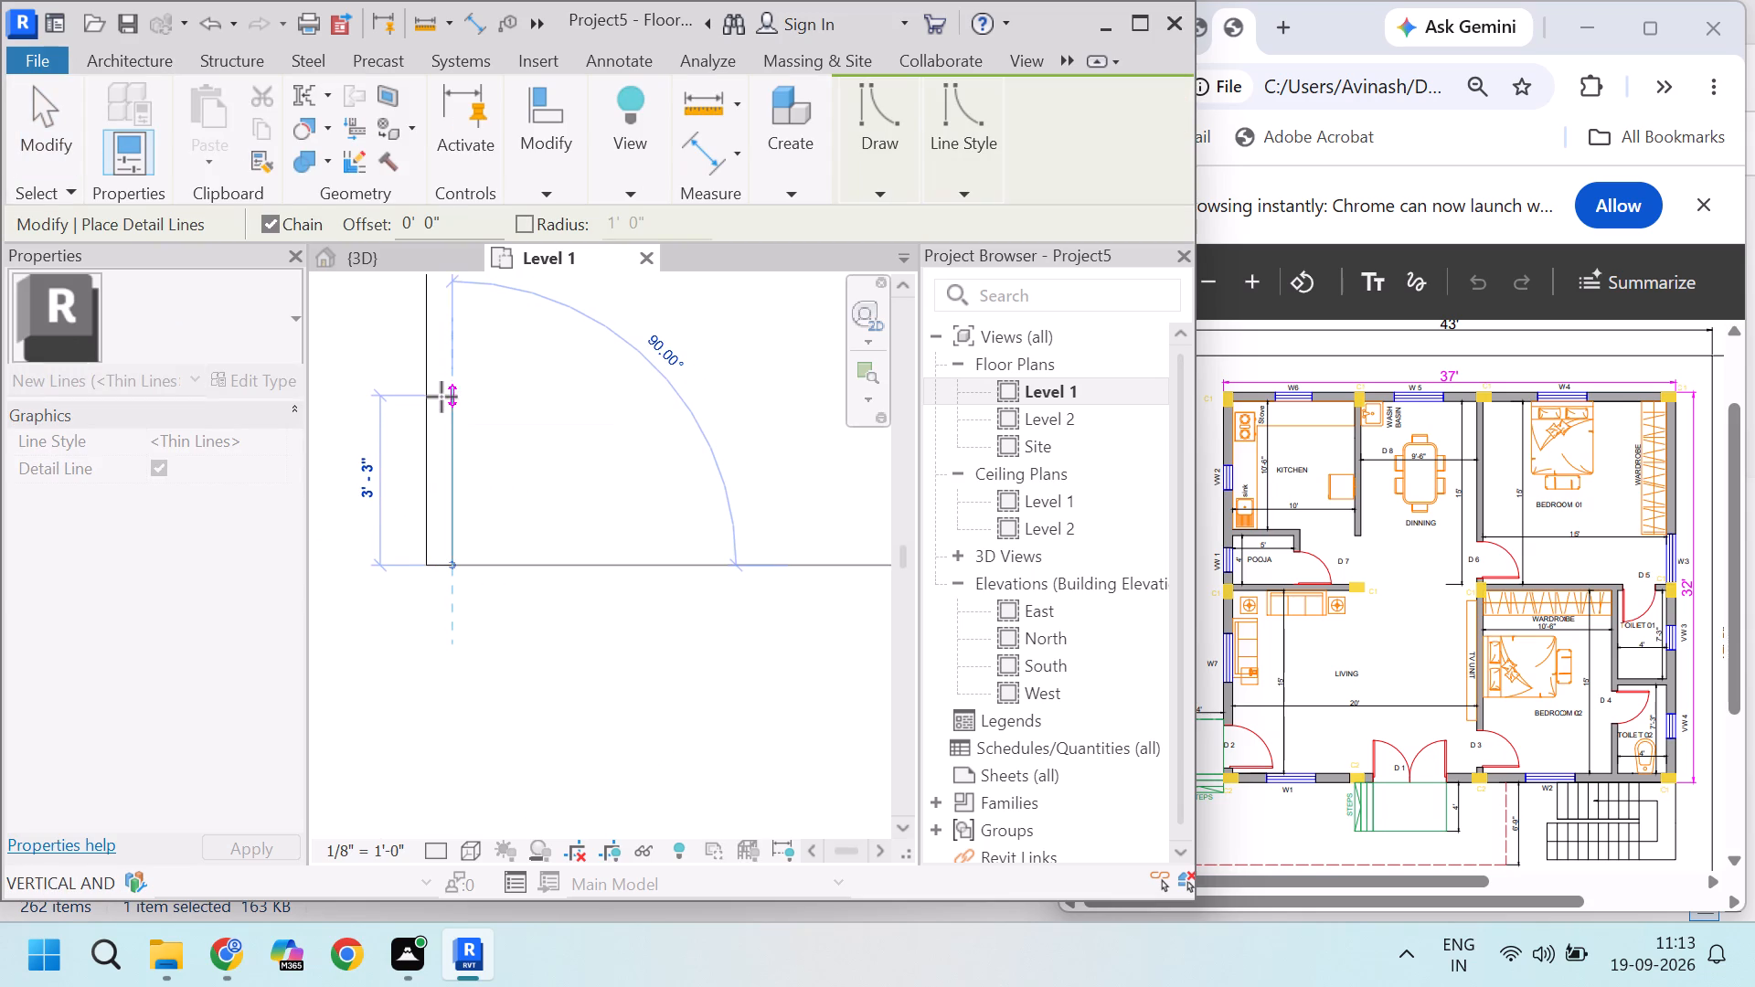
left_click(441, 397)
type("9'6")
key("Return")
scroll(418, 406, "down", 4)
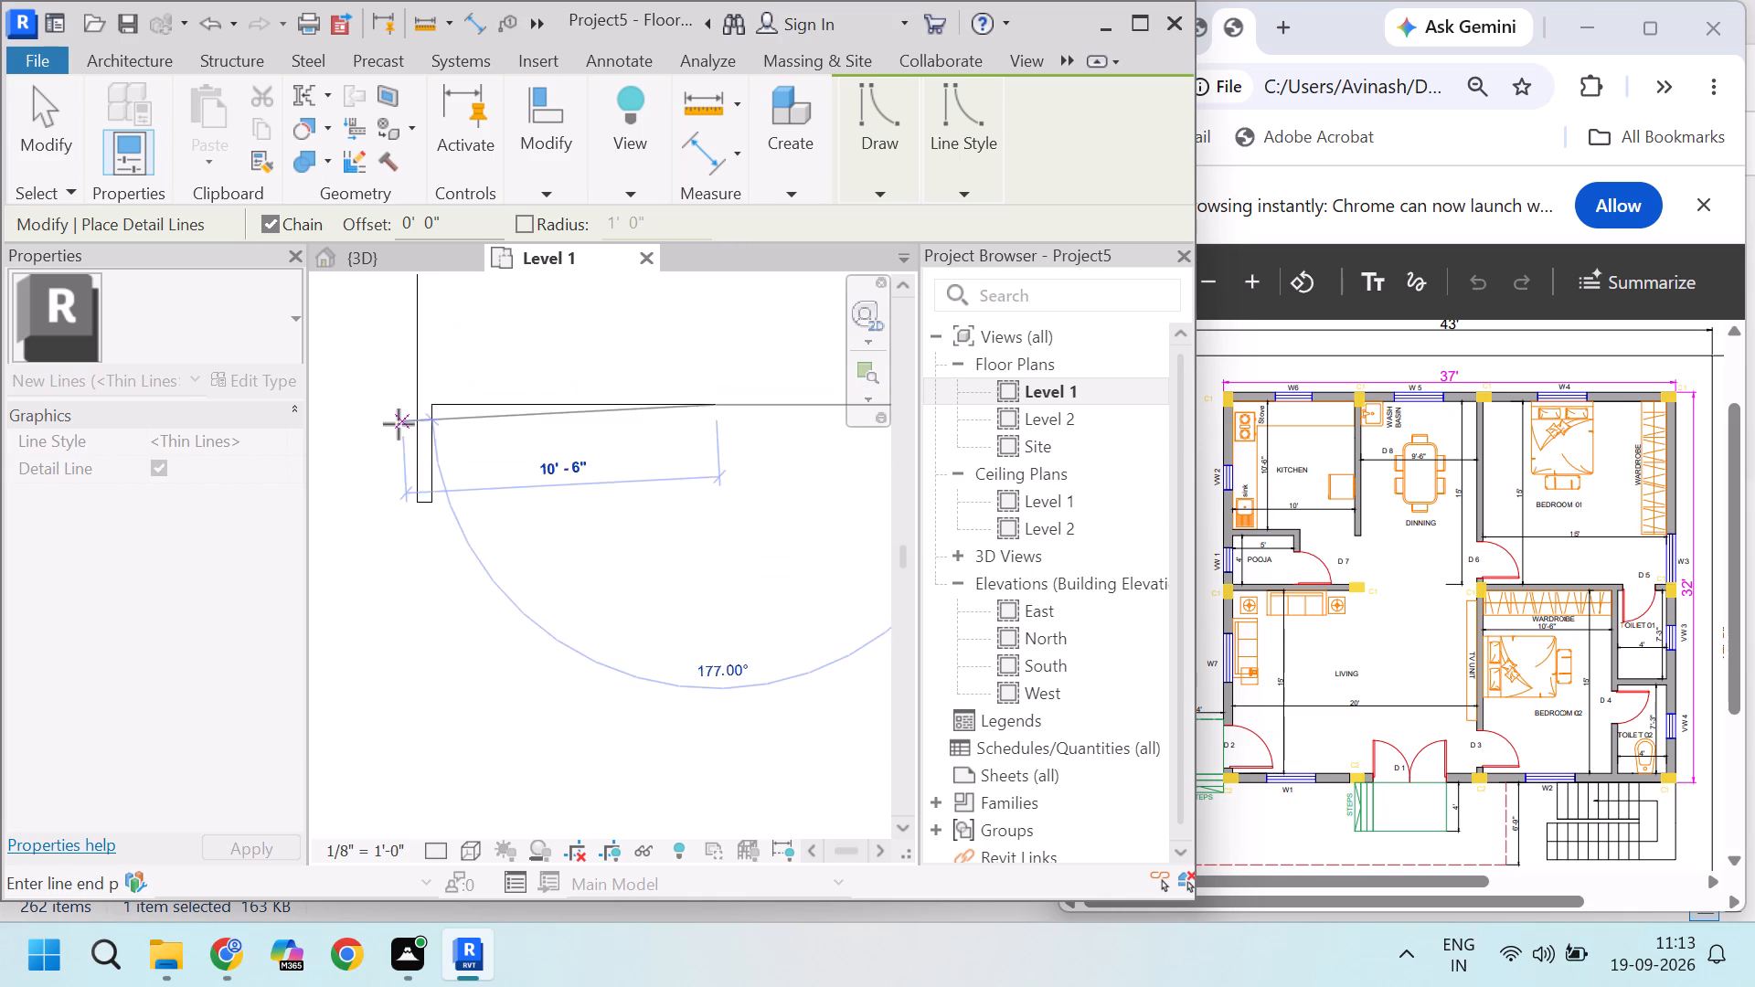
Add a 6" detail line heading south from the east end of the 9'-6" line.
scroll(399, 424, "down", 5)
scroll(559, 415, "up", 10)
scroll(594, 350, "up", 5)
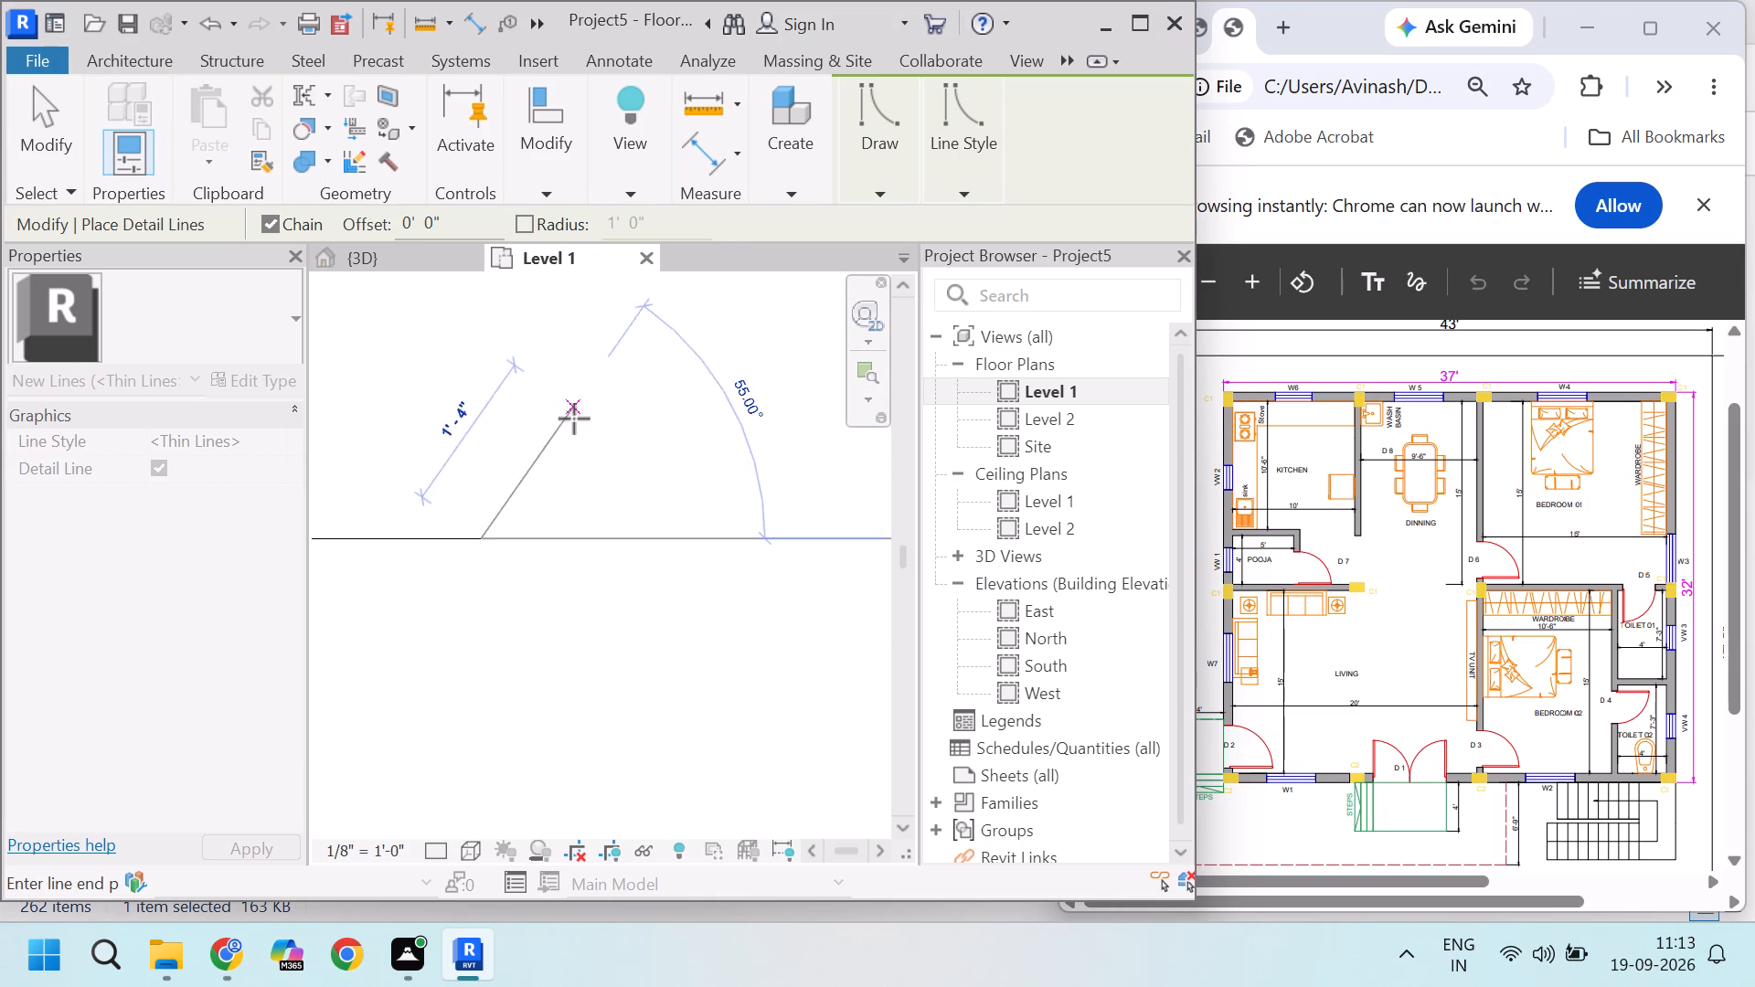
scroll(477, 599, "up", 3)
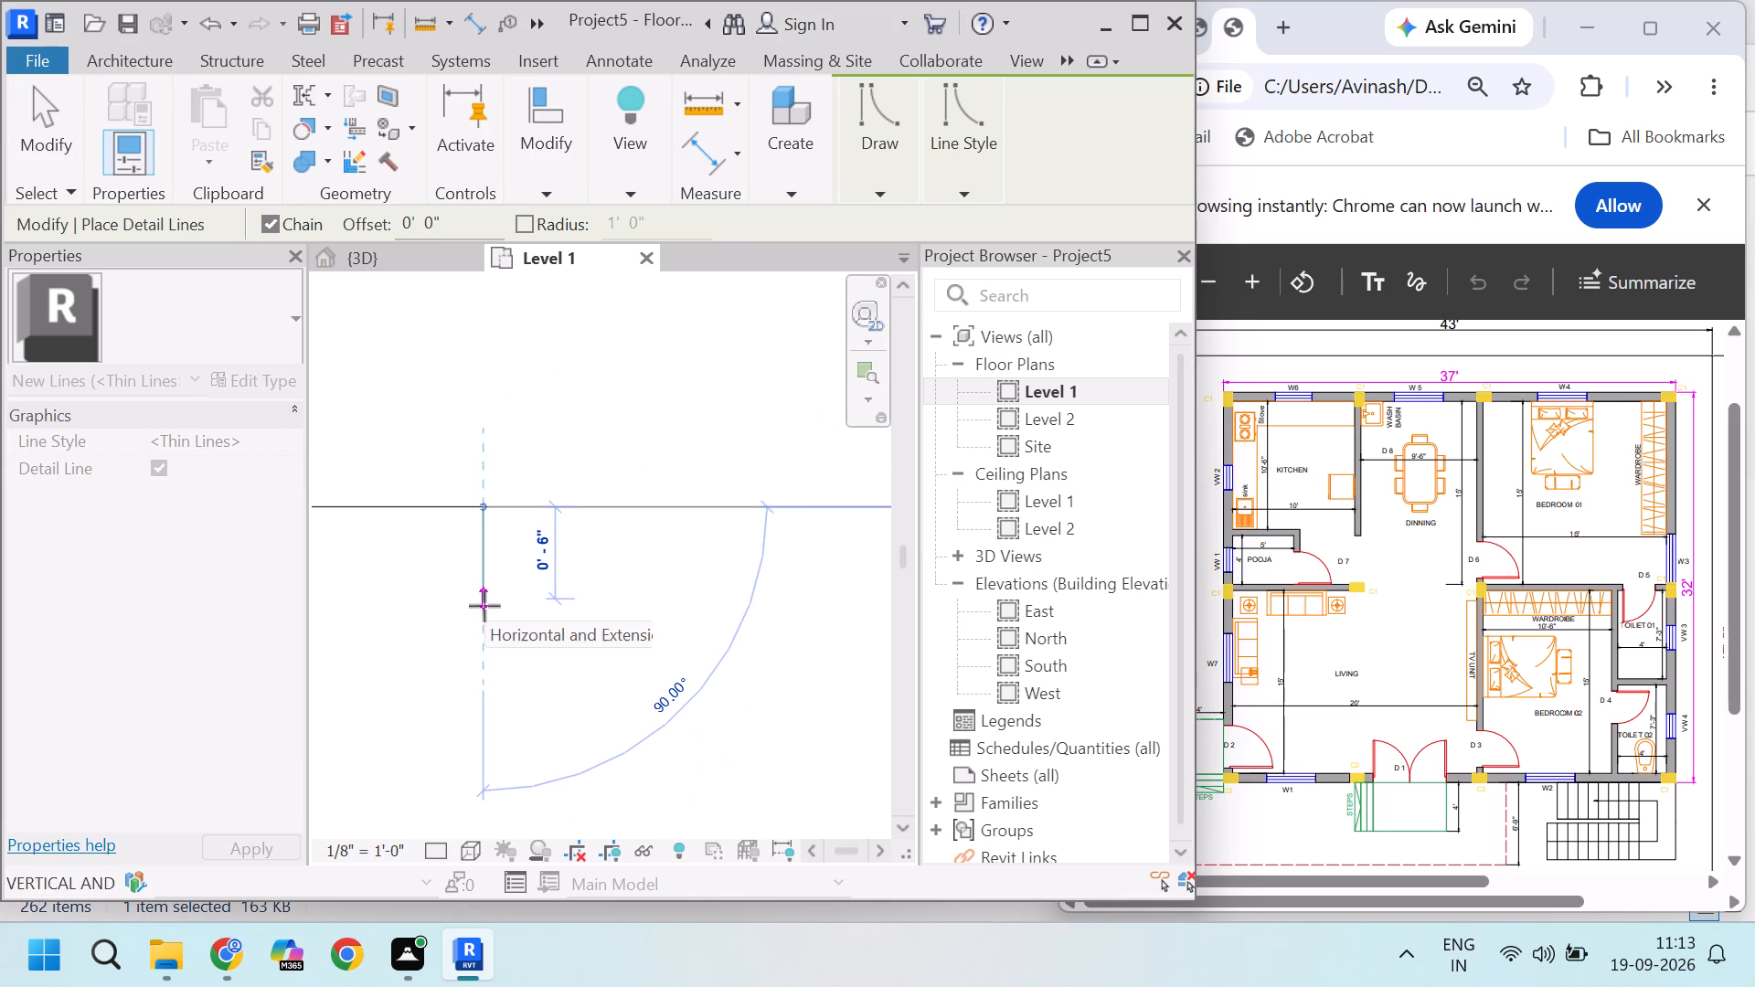
left_click(484, 606)
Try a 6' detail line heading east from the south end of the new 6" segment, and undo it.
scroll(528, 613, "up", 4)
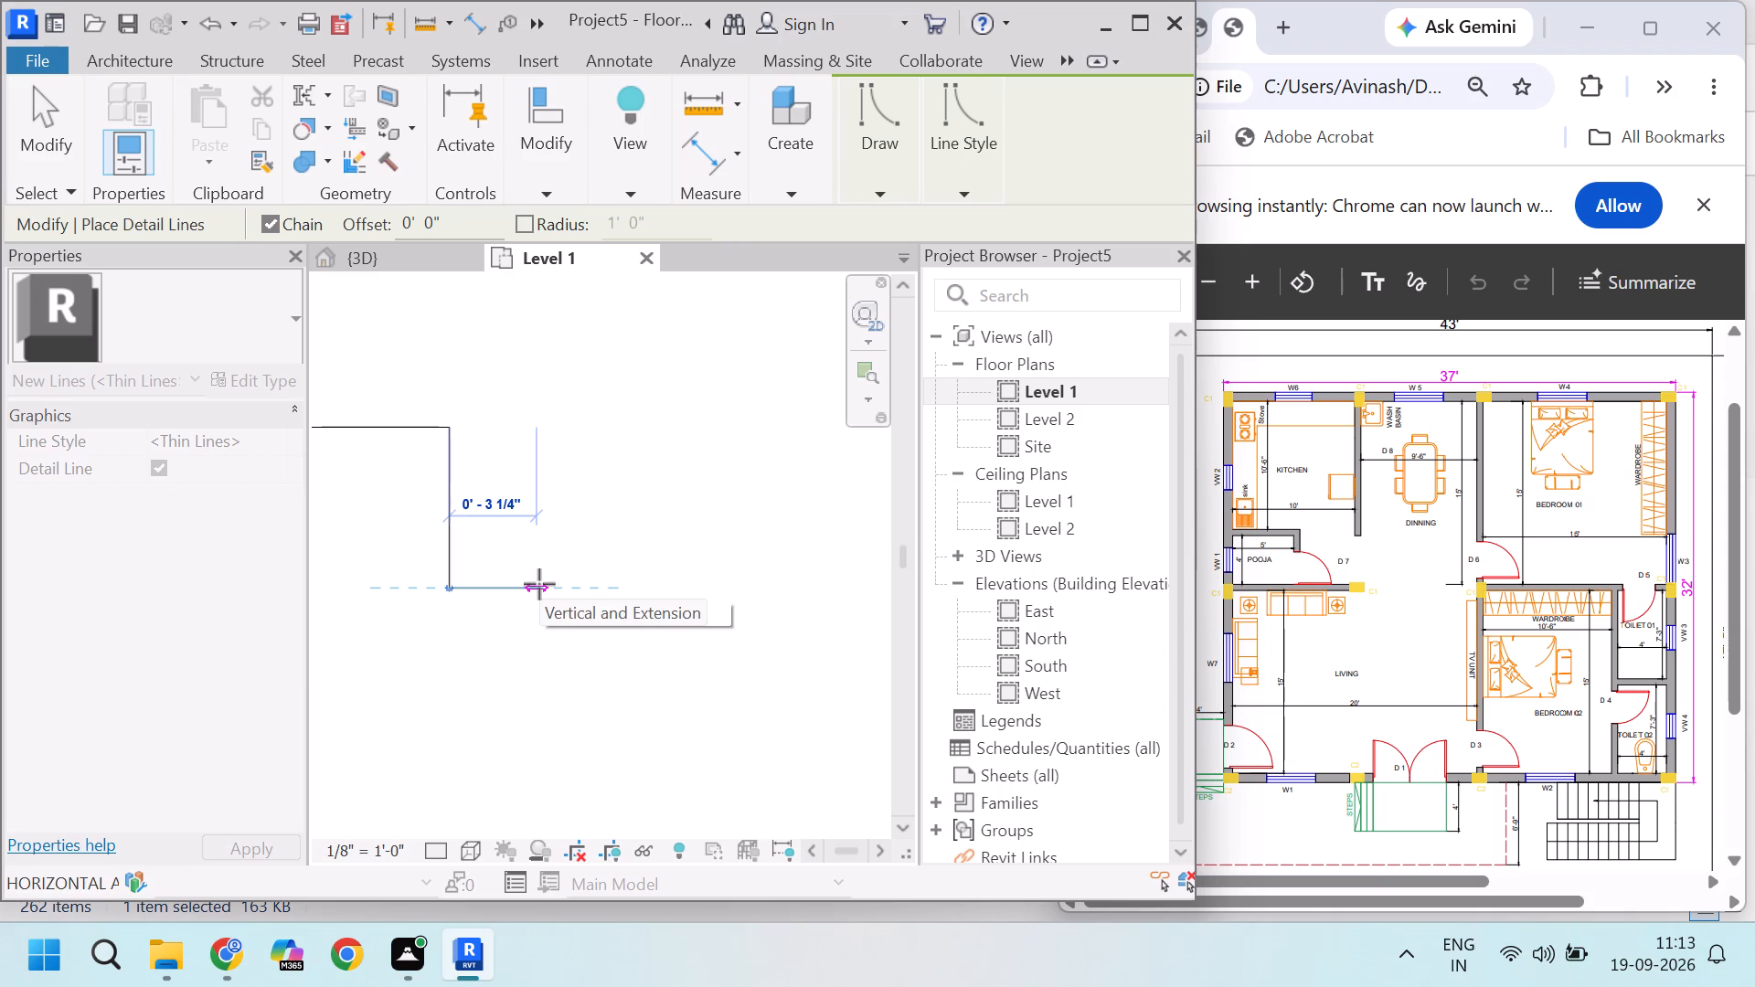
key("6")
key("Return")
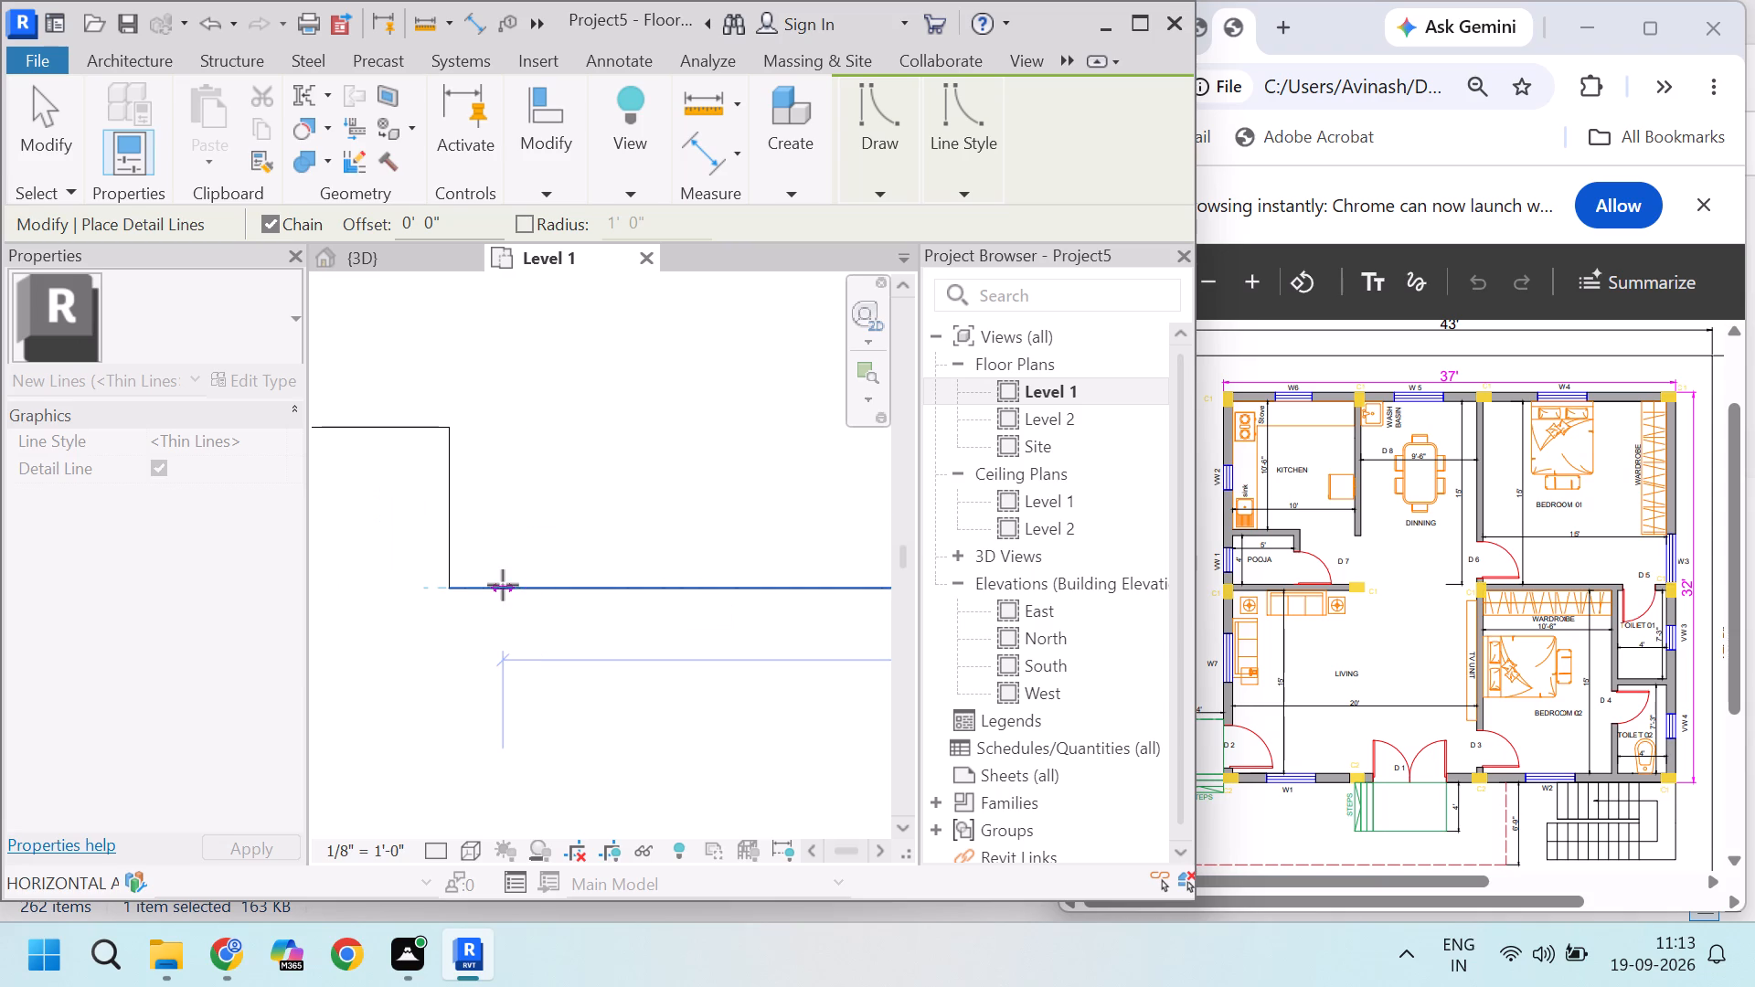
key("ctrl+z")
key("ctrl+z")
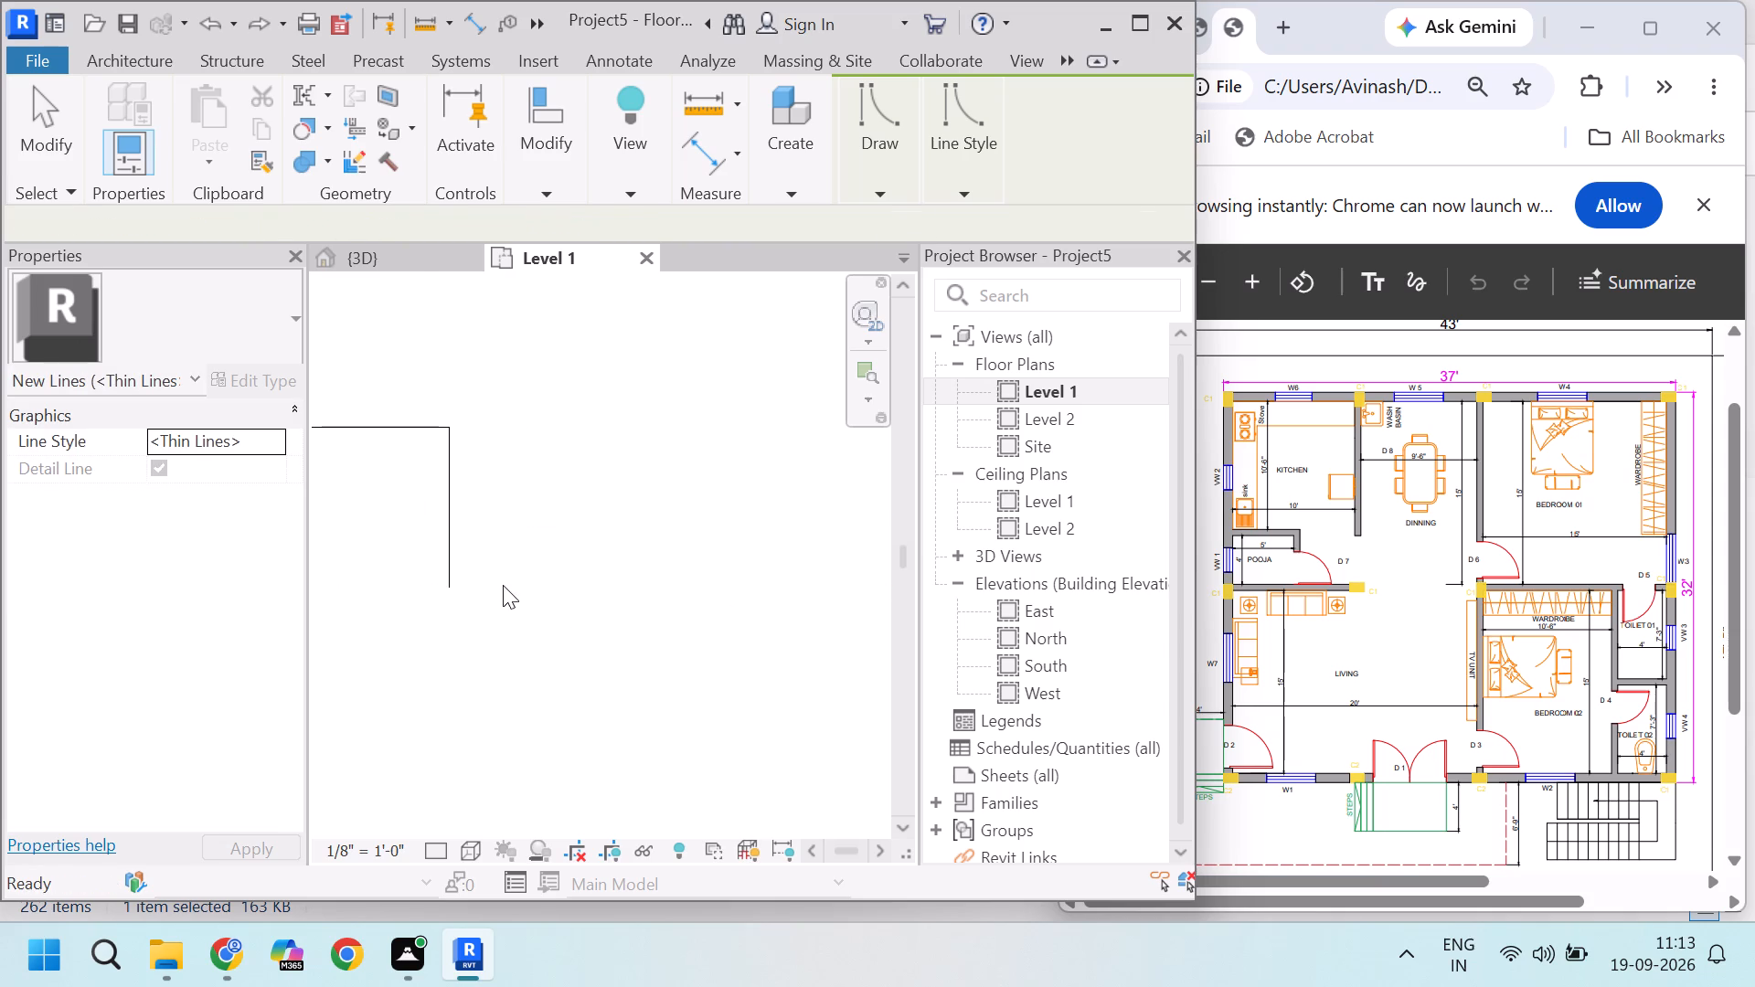
Continue the detail lines 6" east from the south end of the 6" segment, and from there about 6" north.
left_click(459, 591)
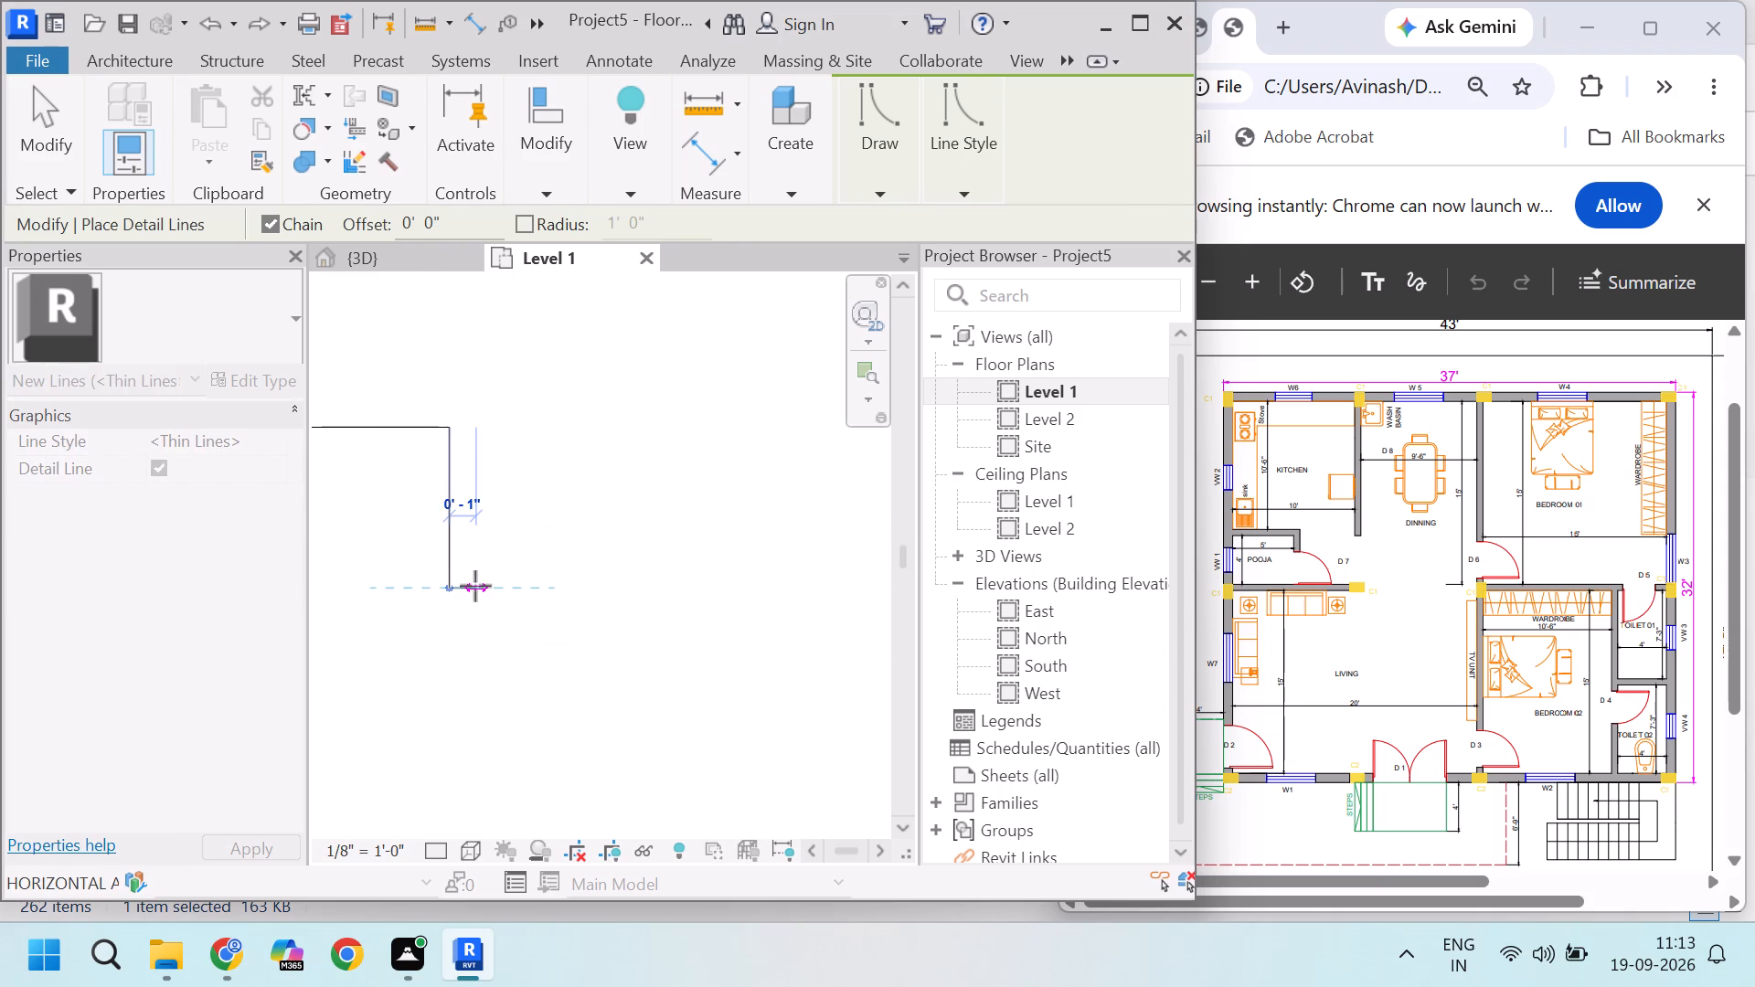
type("6\"")
key("Return")
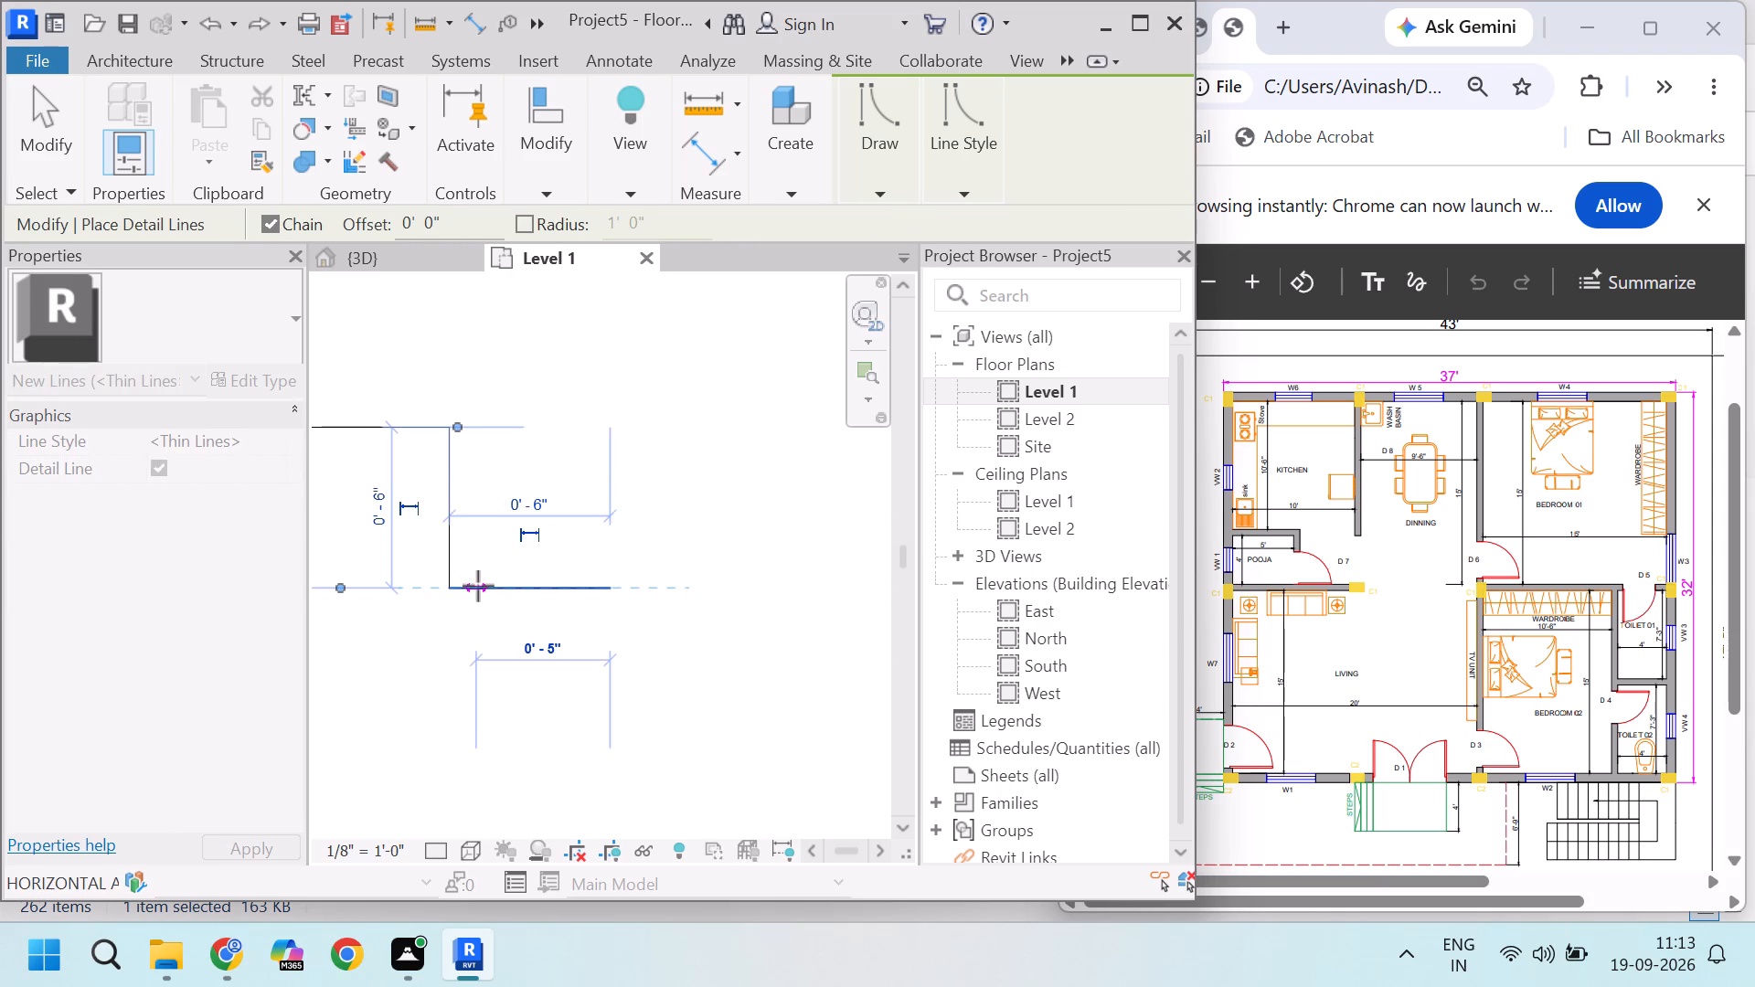
scroll(321, 462, "down", 7)
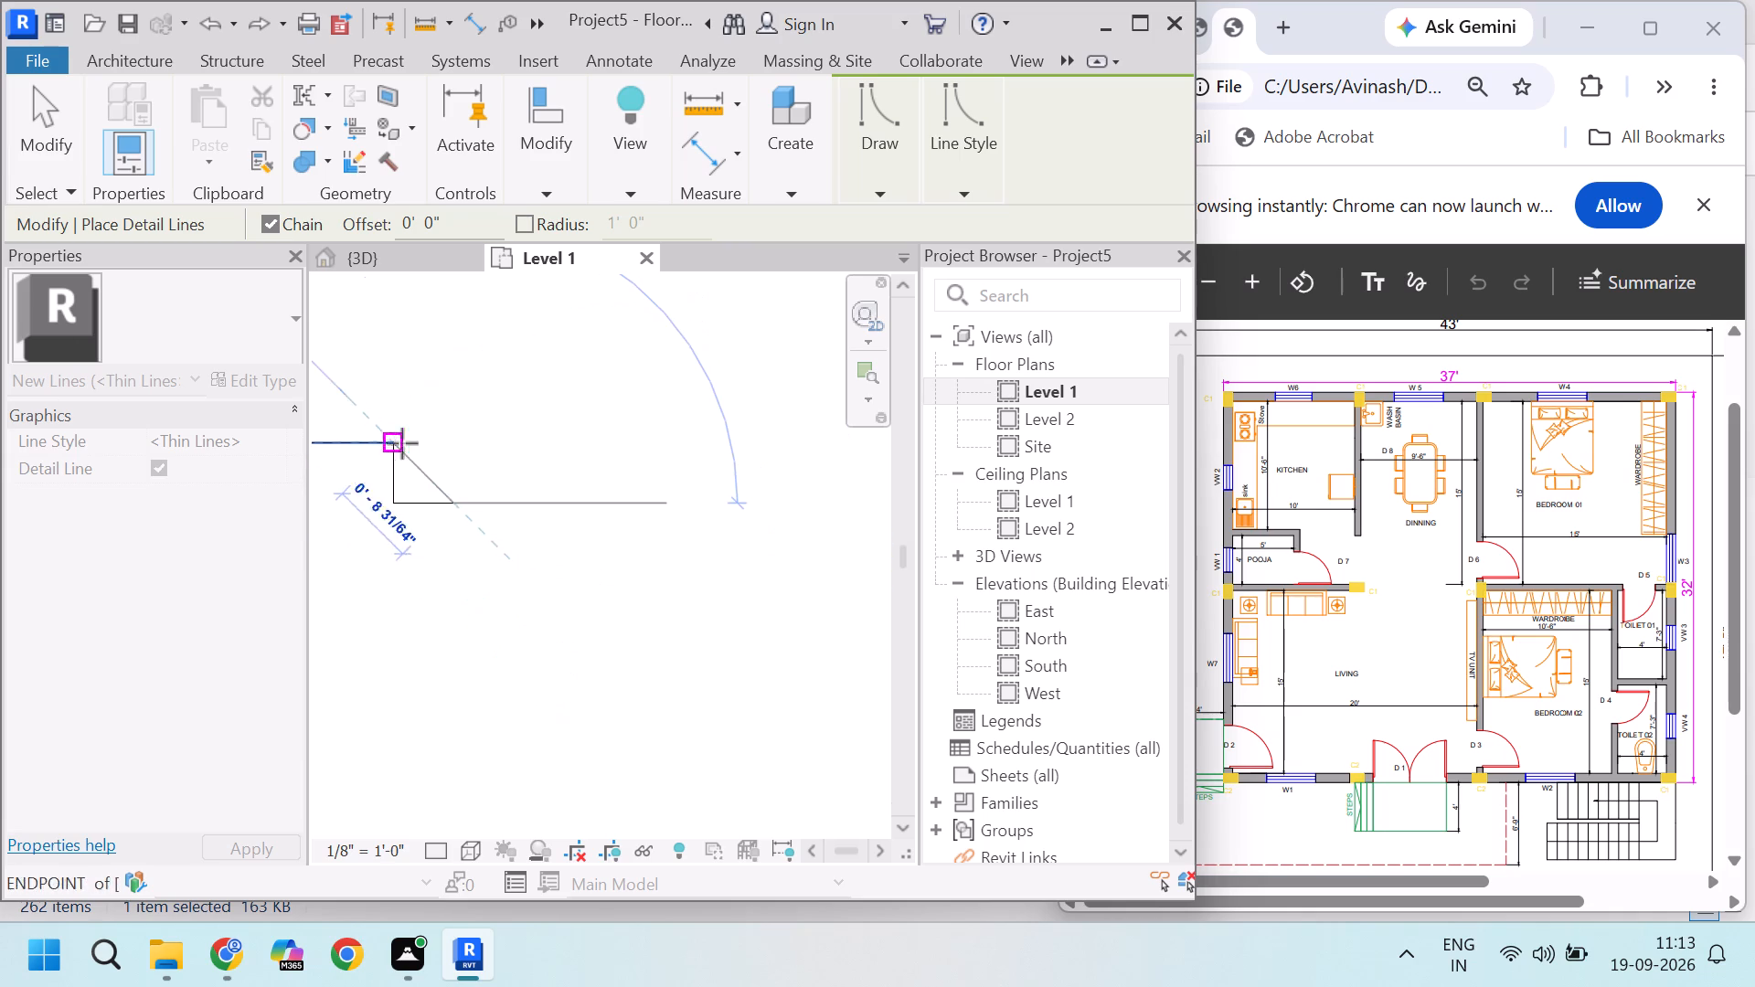
scroll(433, 431, "down", 3)
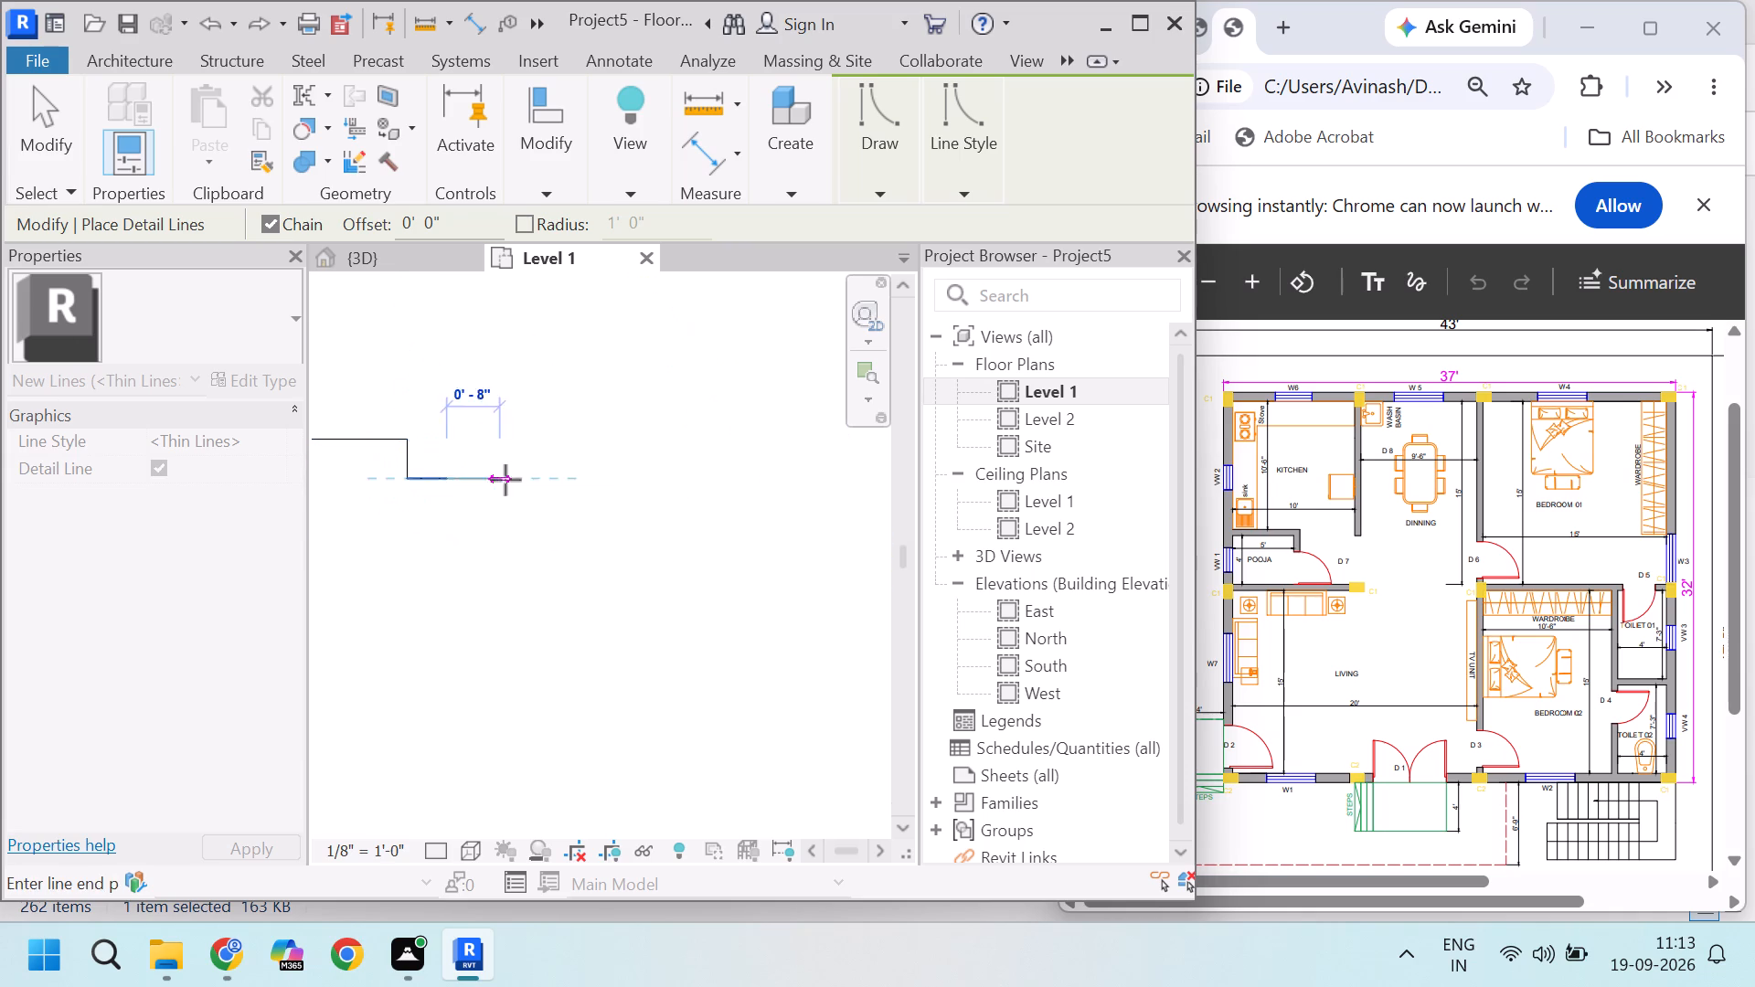
left_click(450, 433)
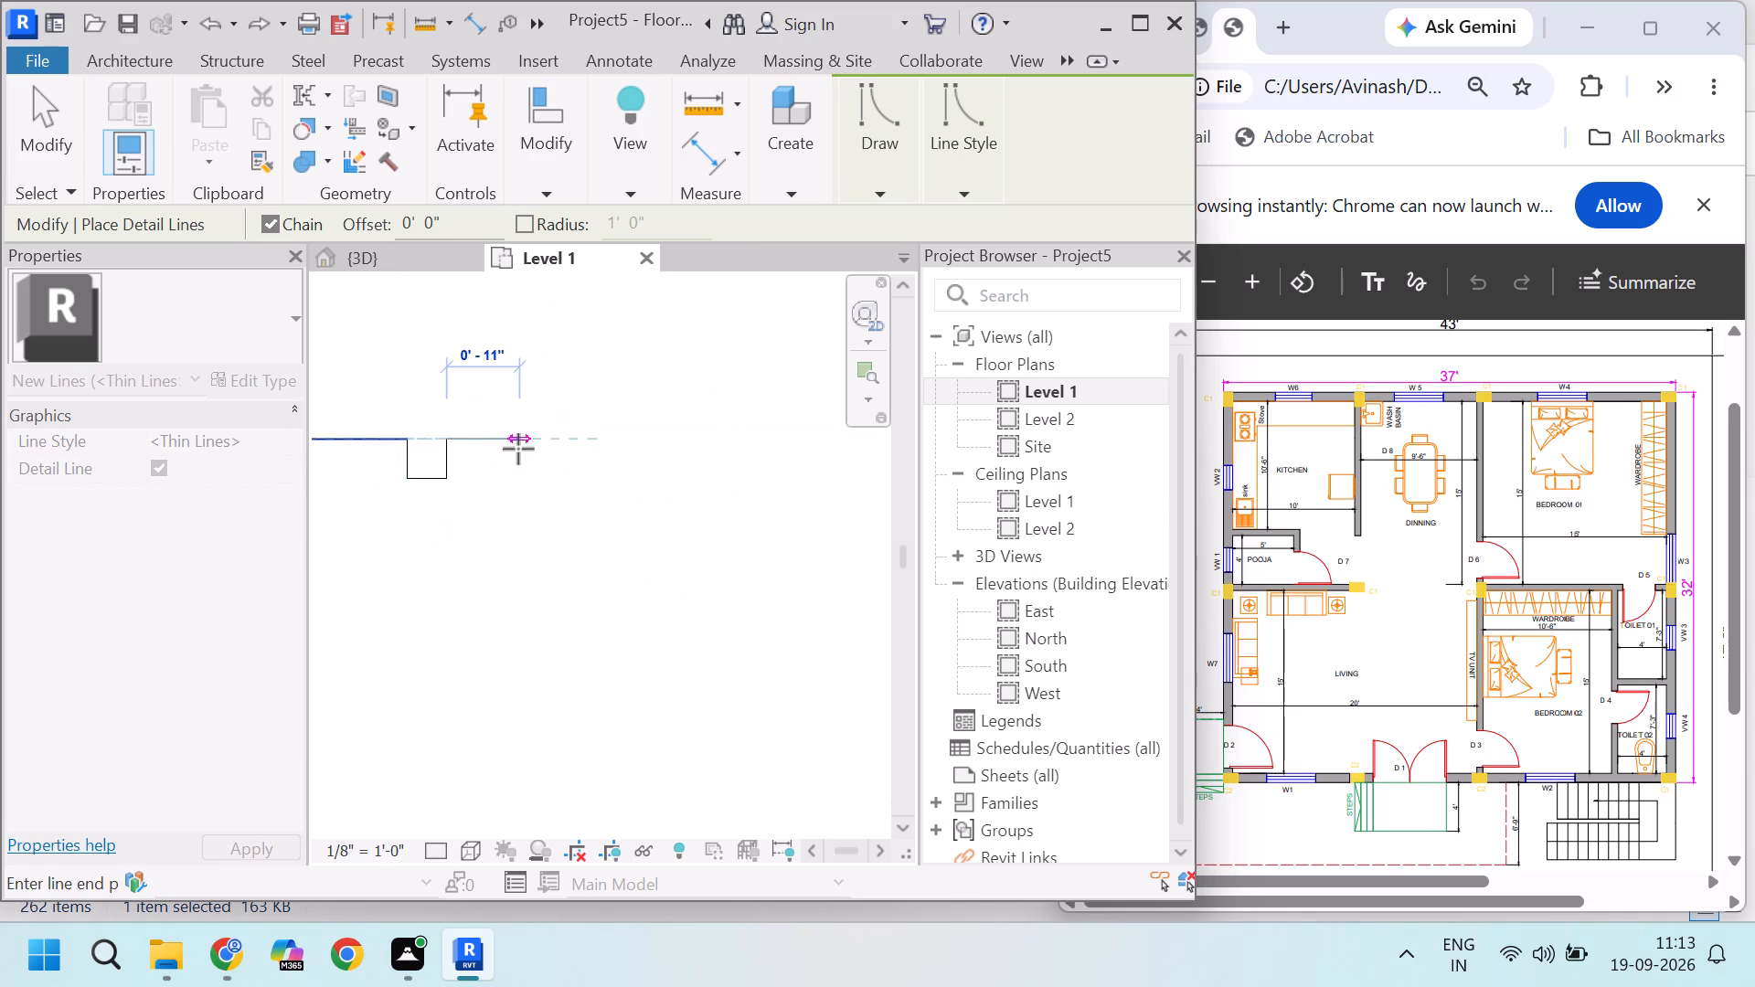
scroll(516, 450, "down", 2)
scroll(618, 440, "down", 9)
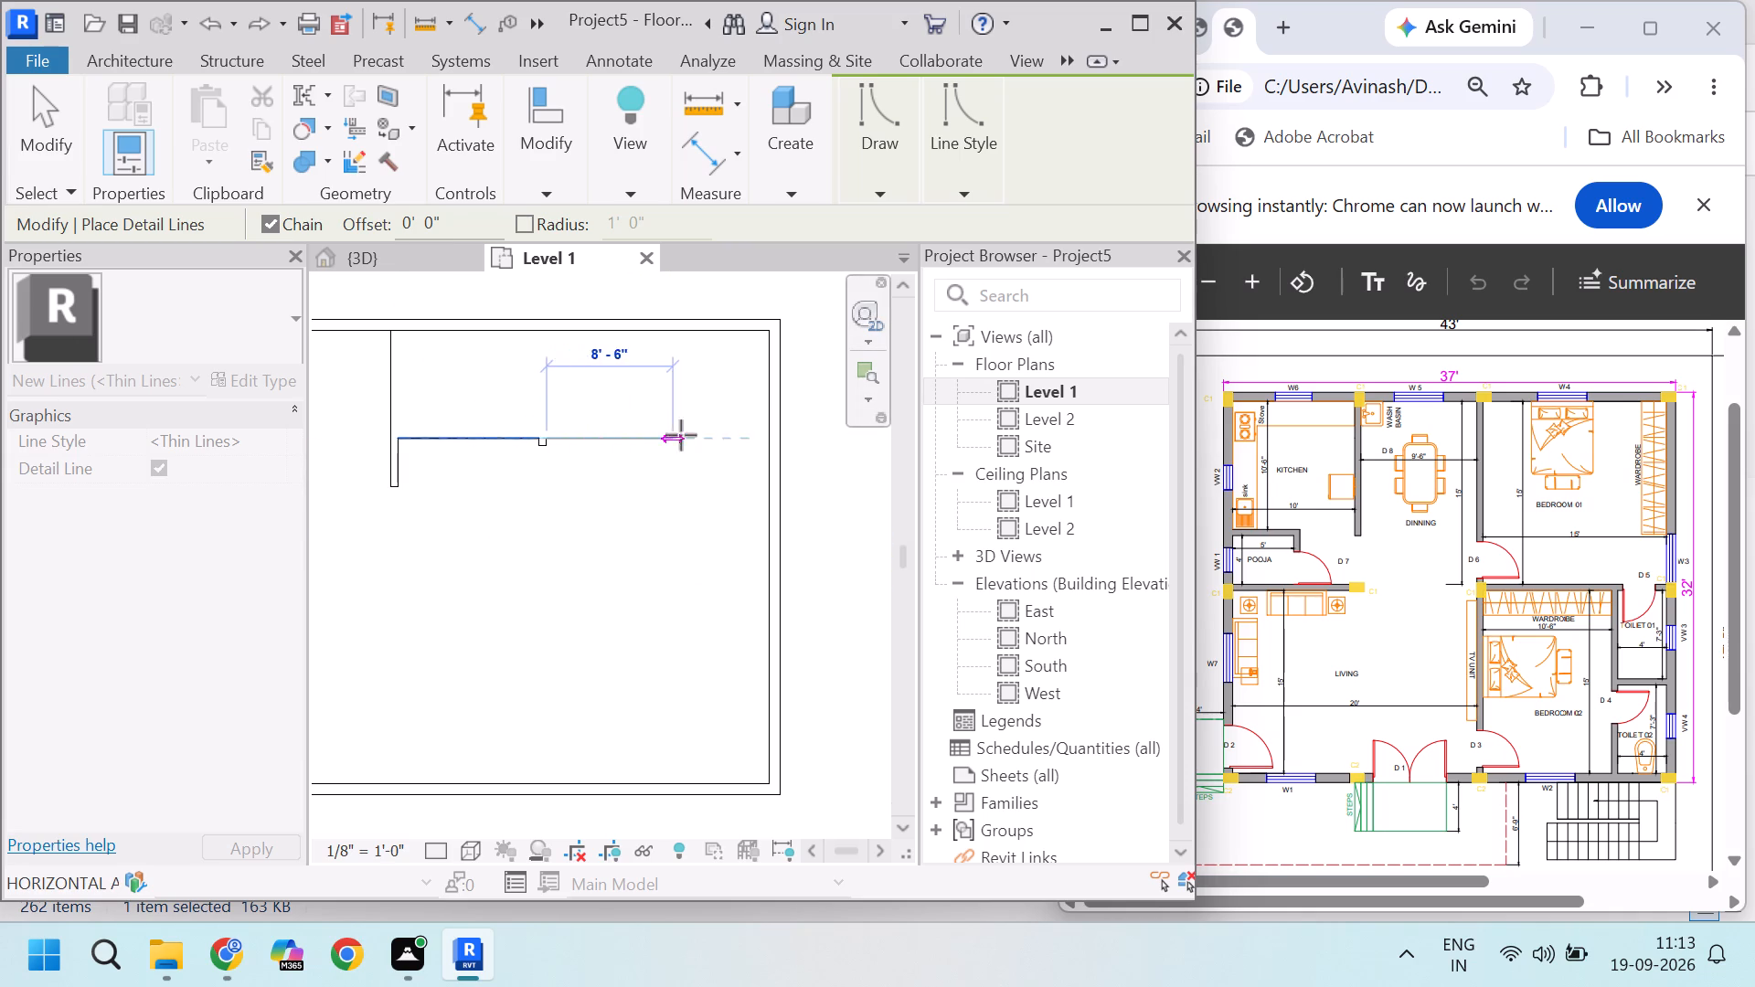
scroll(720, 440, "up", 1)
key("Escape")
key("Escape")
key("Escape")
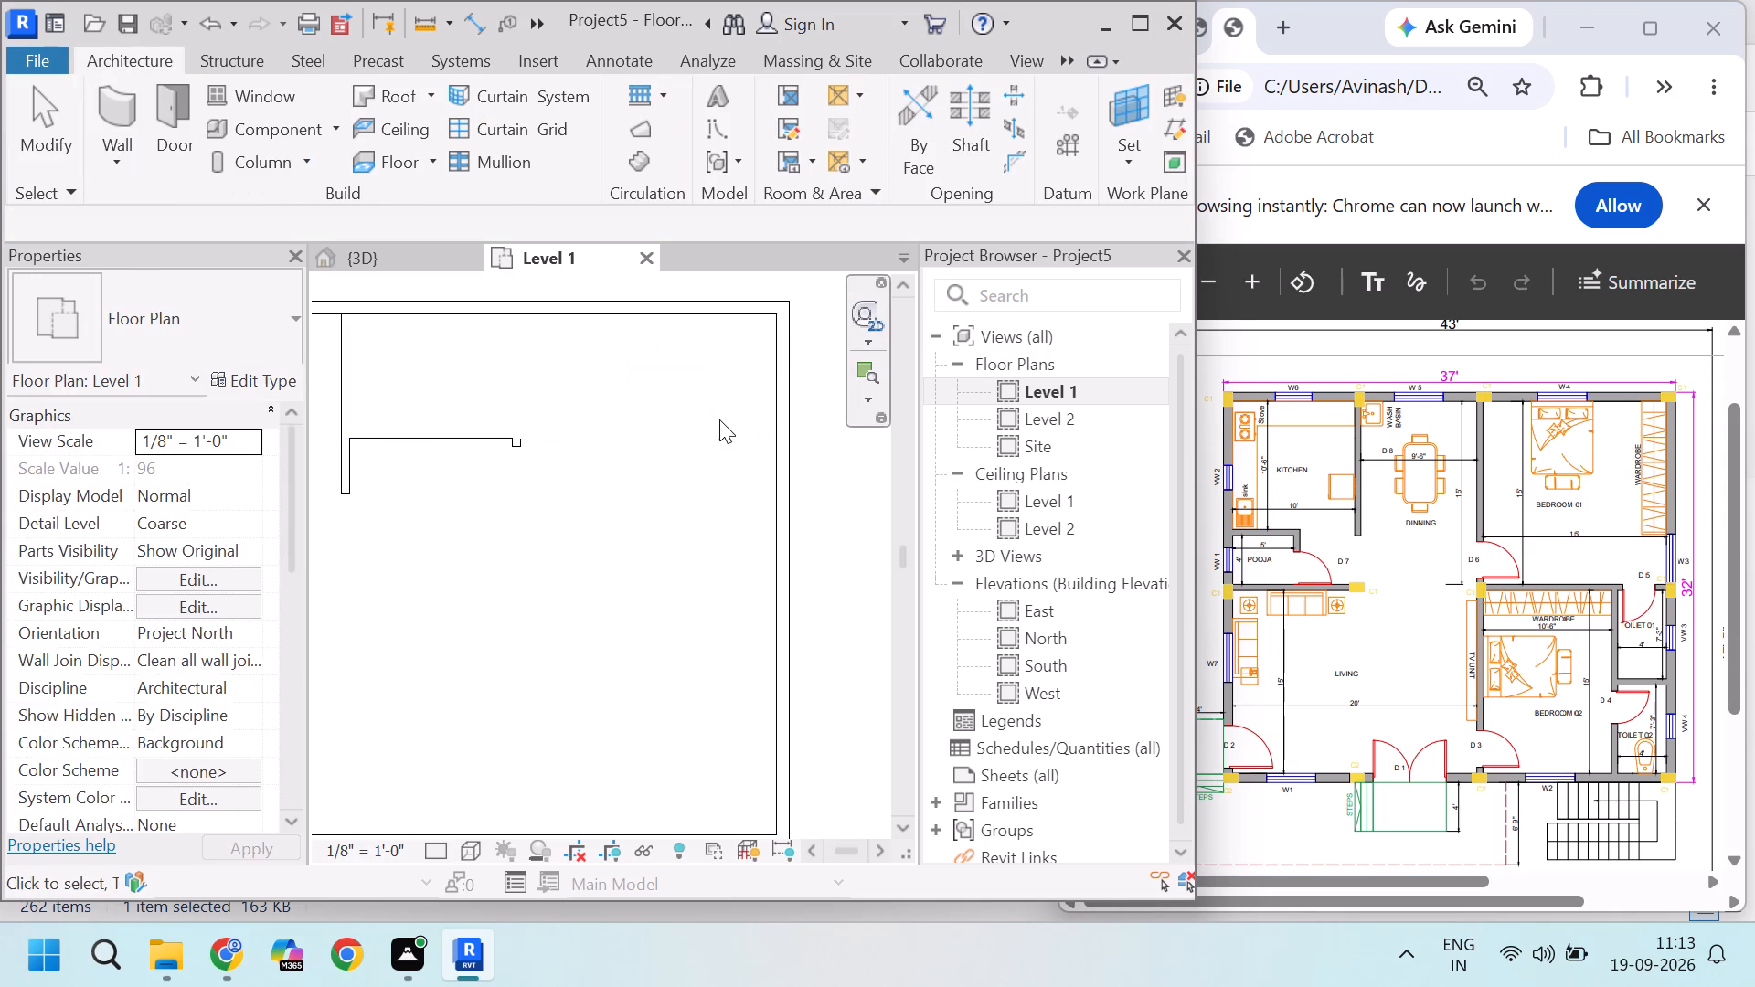
Draw a Generic - 6" wall 10'-6" south from the north exterior wall along the detail line, using Finish Face: Interior as location line.
scroll(719, 419, "down", 4)
scroll(631, 462, "up", 3)
scroll(610, 451, "down", 2)
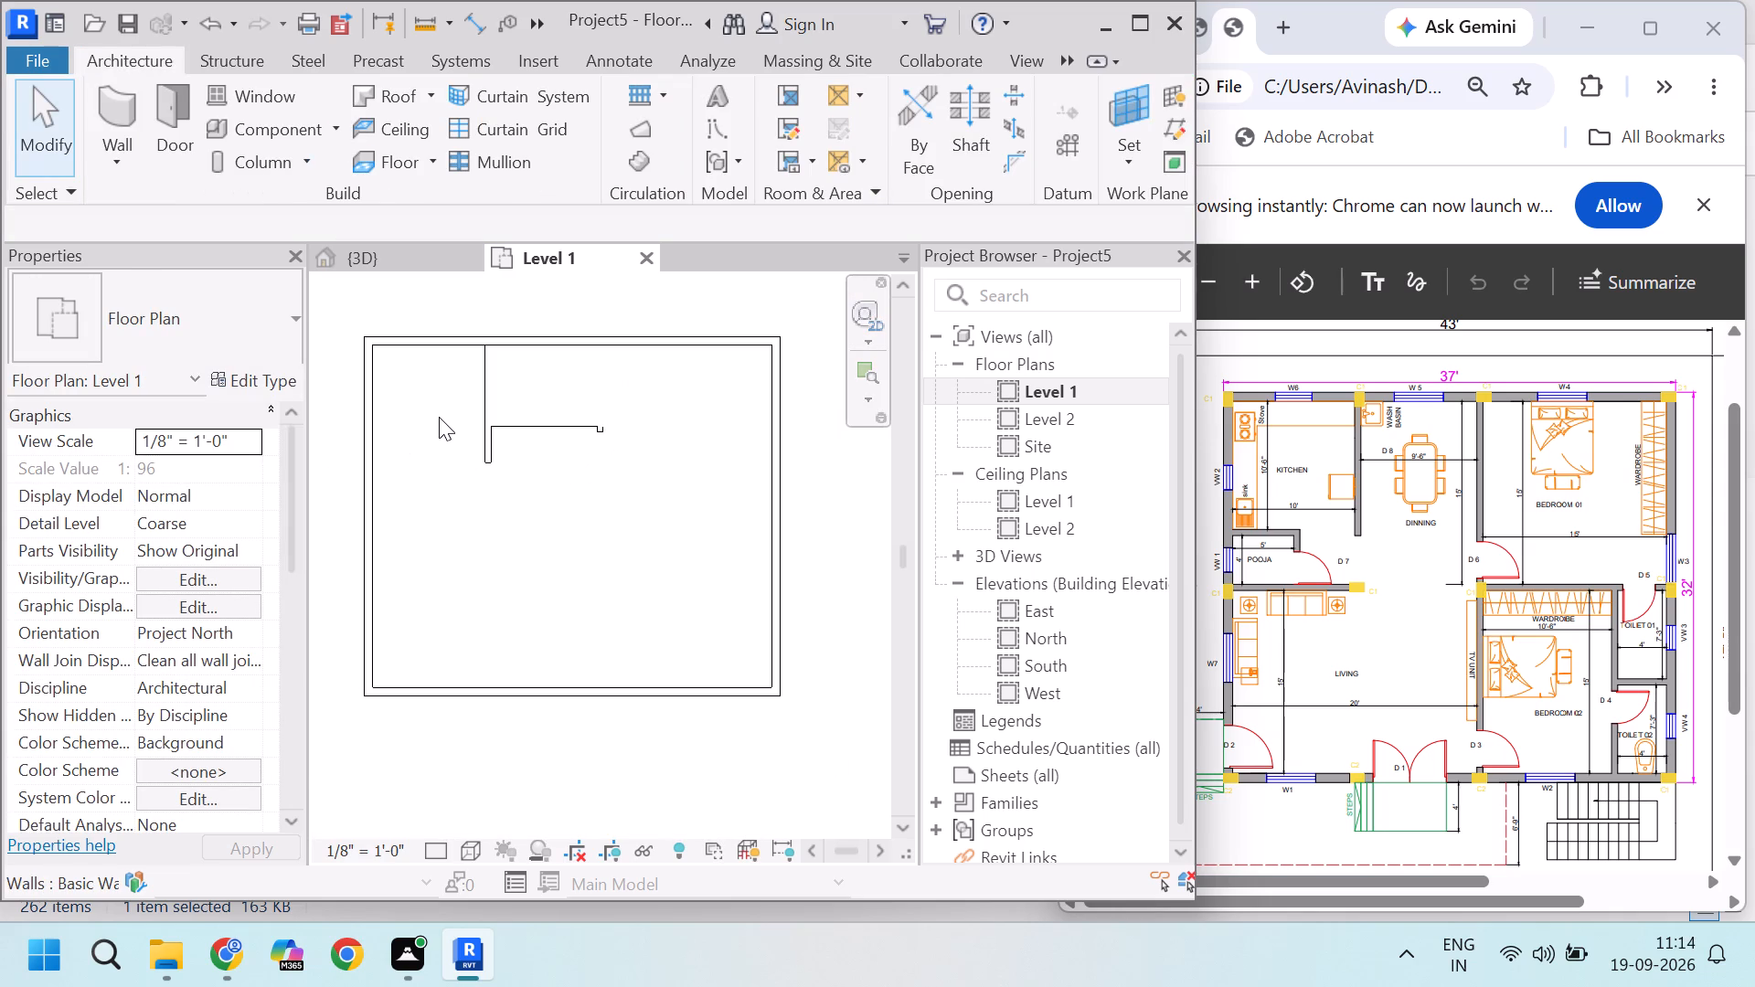
left_click(125, 157)
left_click(119, 140)
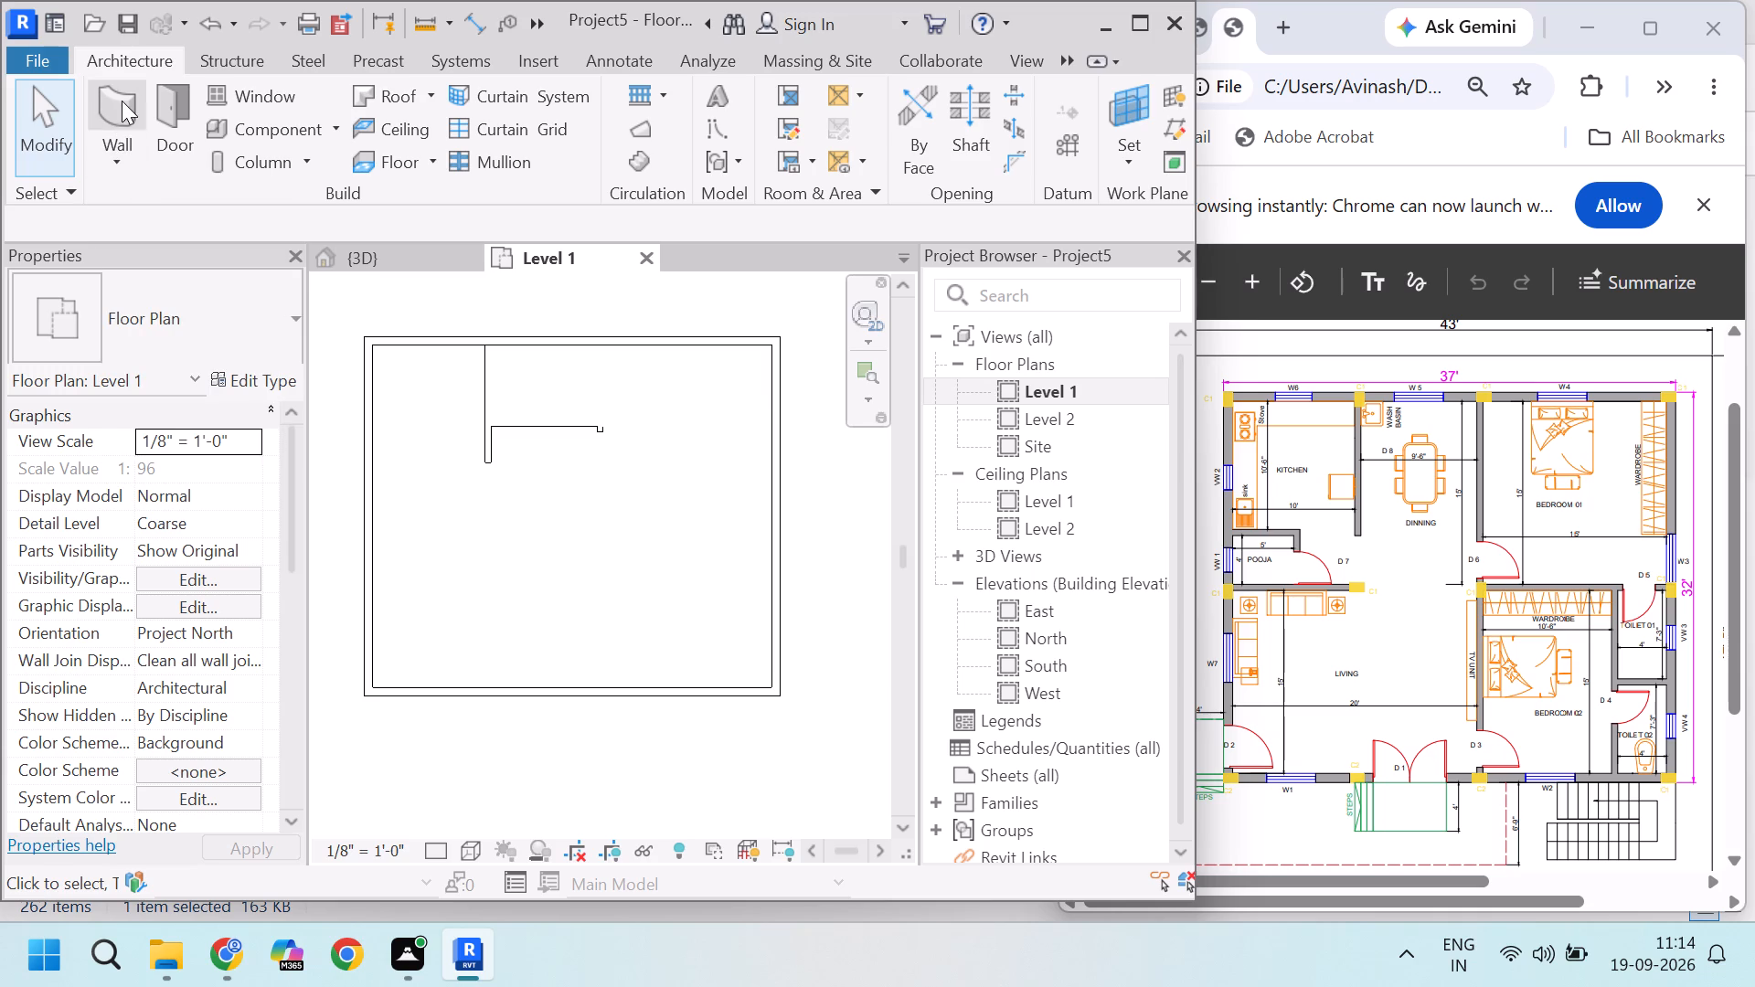
left_click(122, 101)
scroll(497, 409, "up", 5)
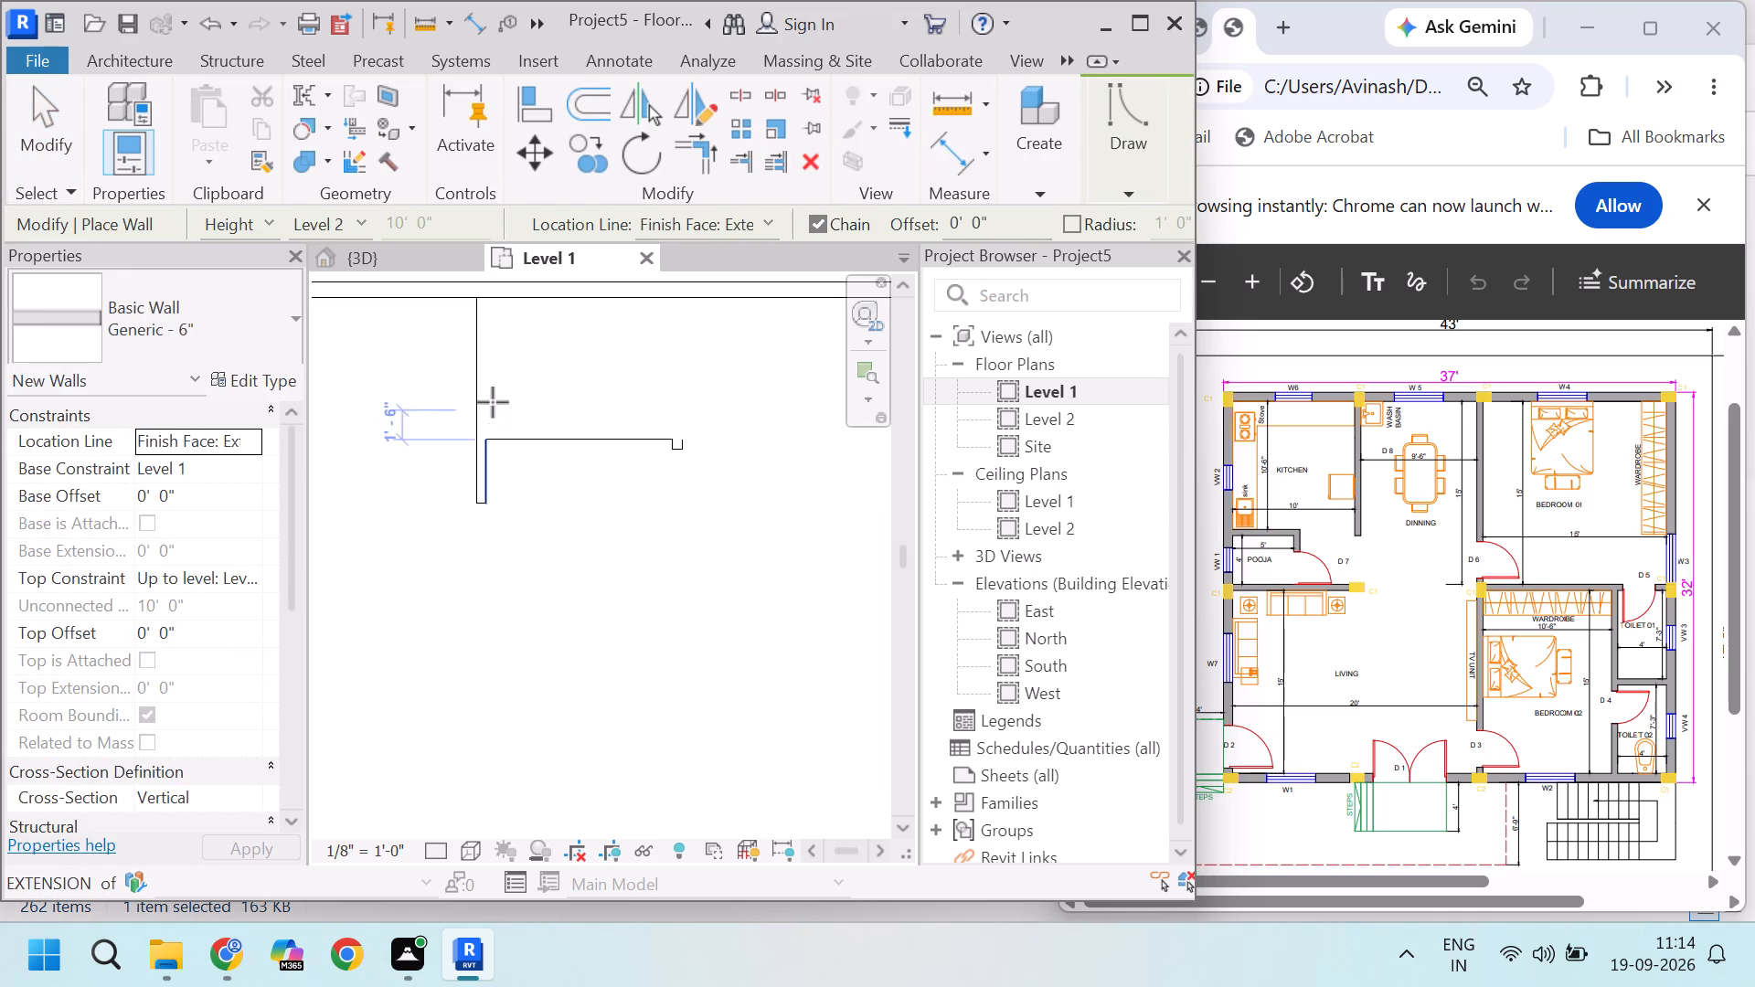
scroll(562, 406, "down", 3)
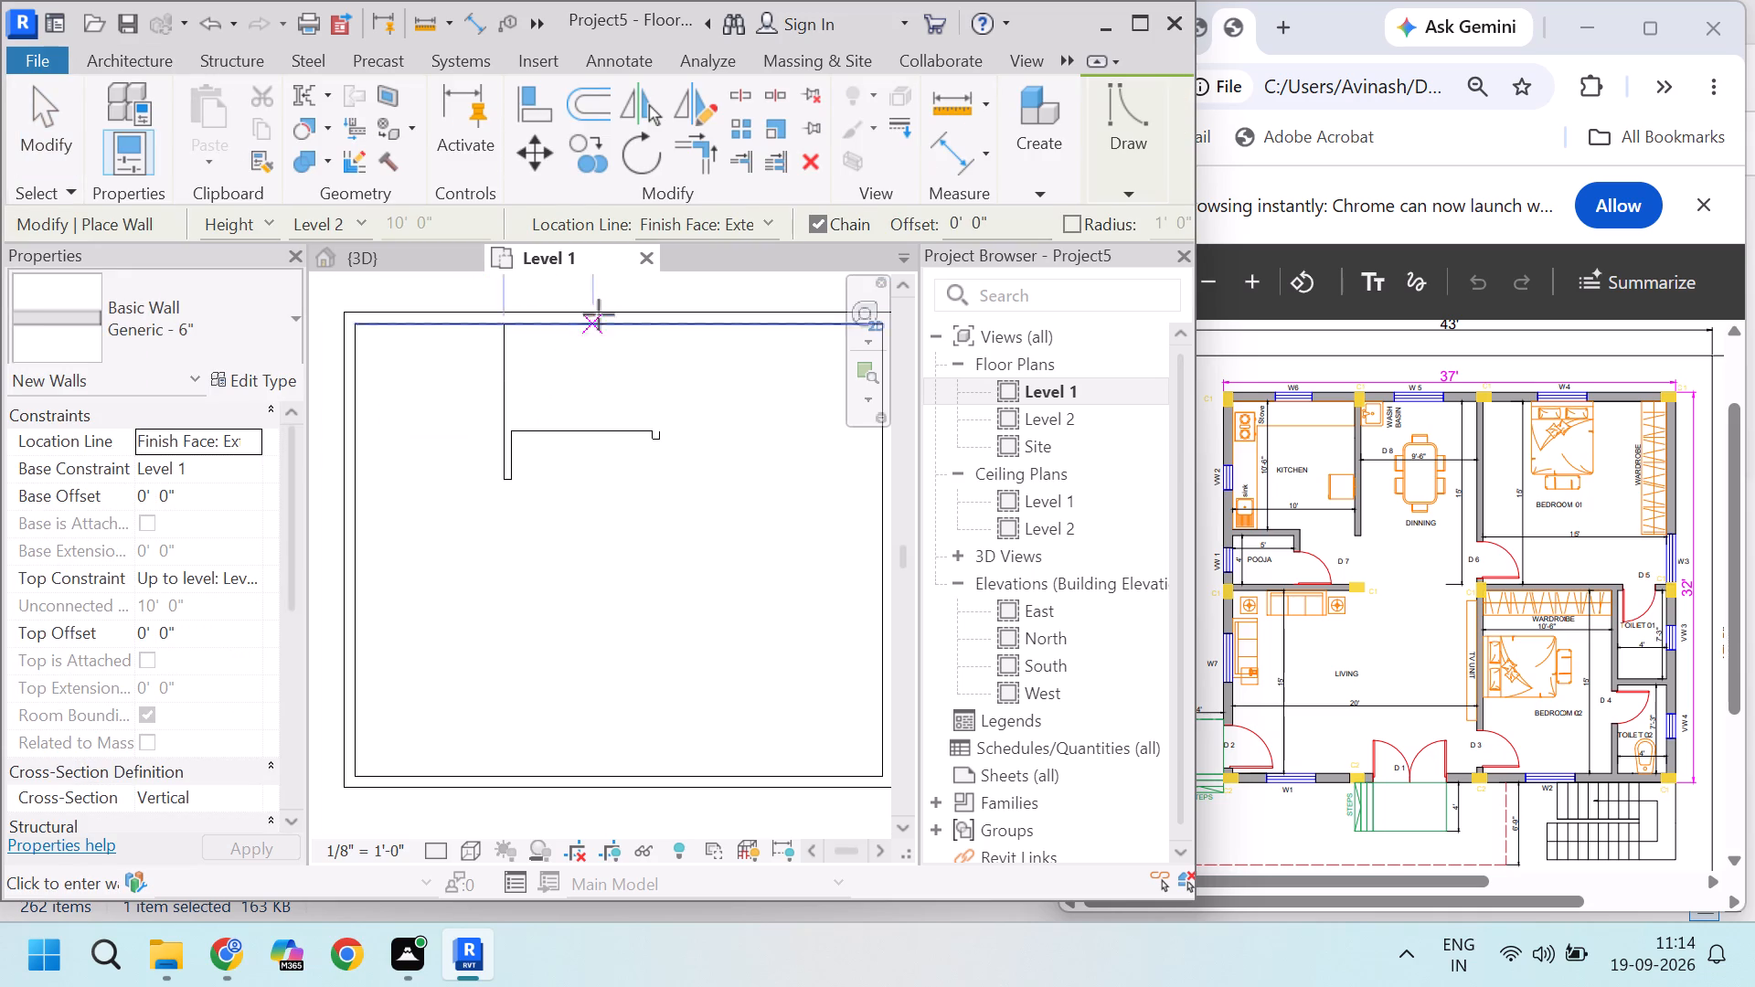
left_click(505, 321)
scroll(515, 367, "up", 3)
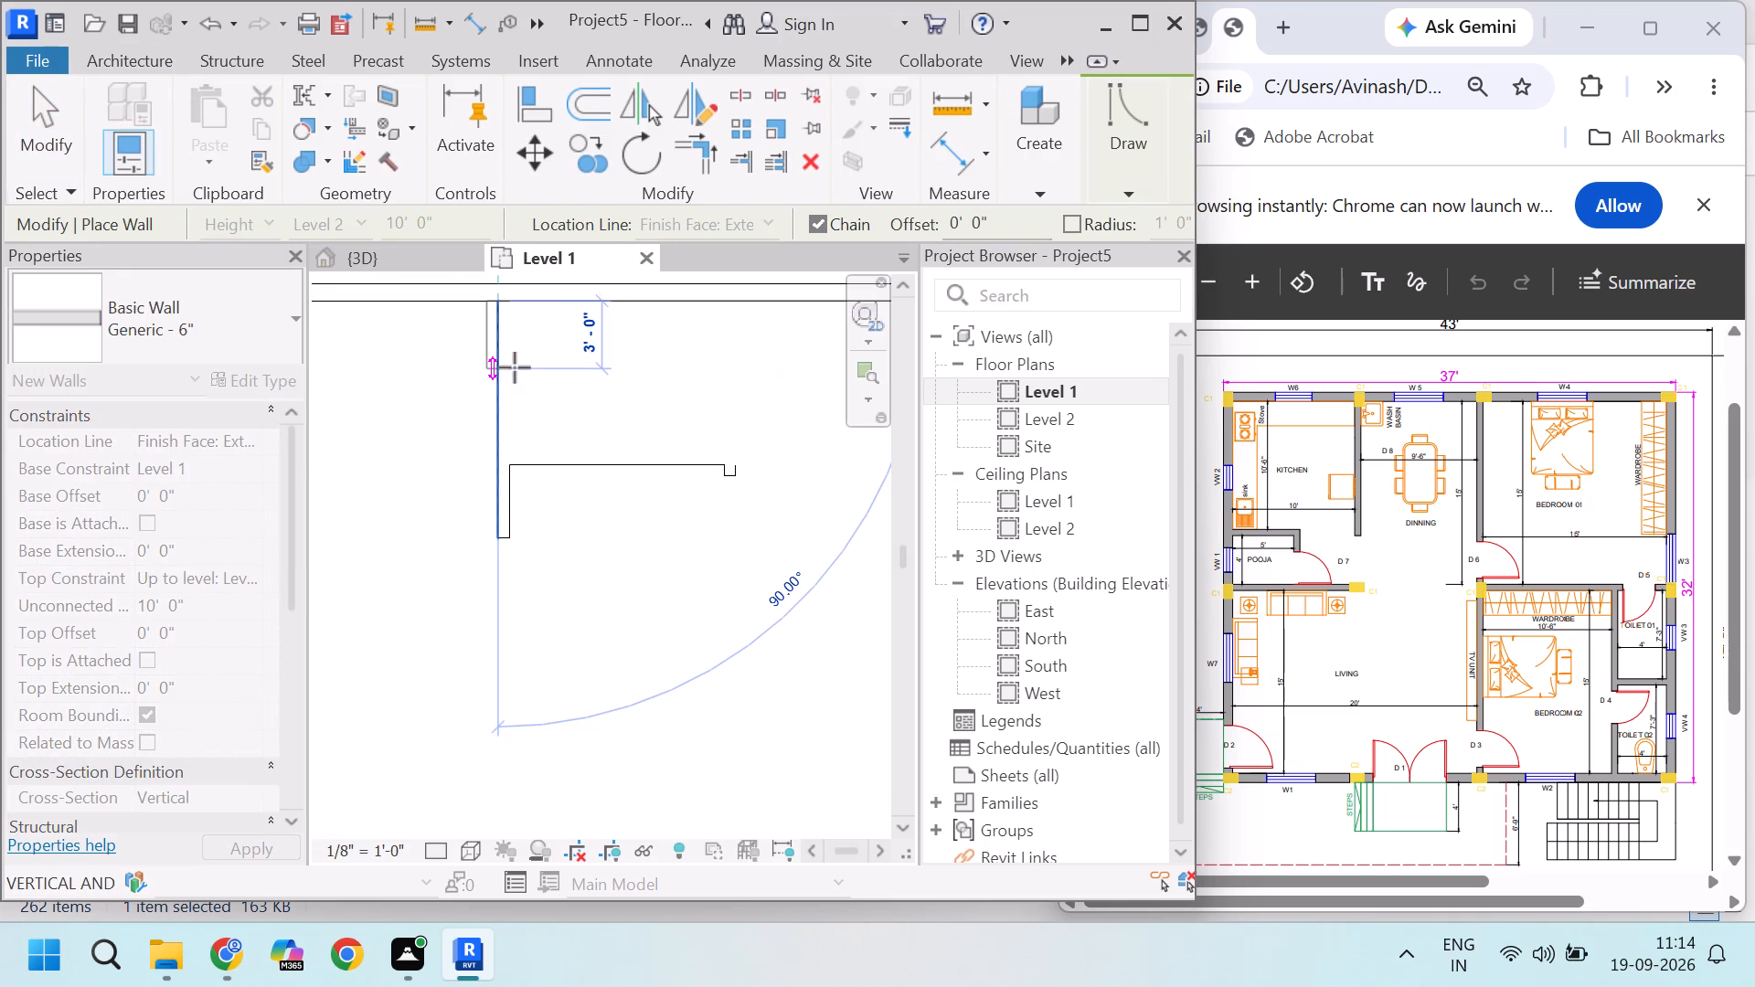
key("Escape")
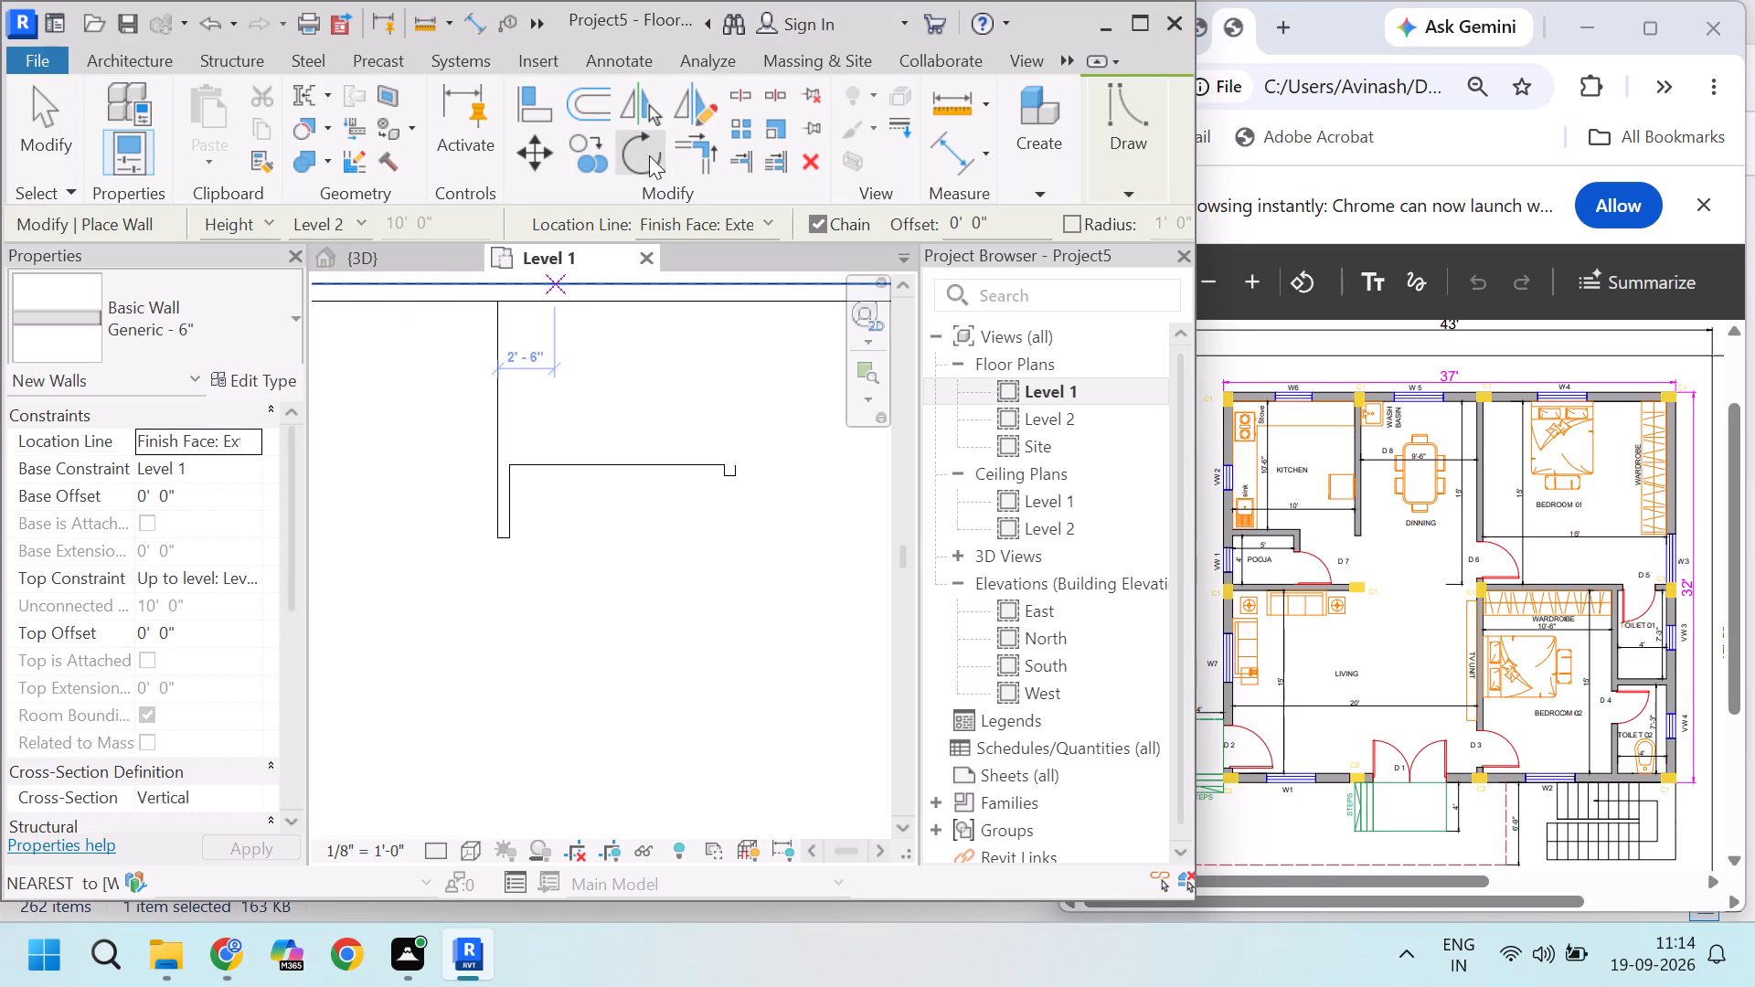
left_click(683, 226)
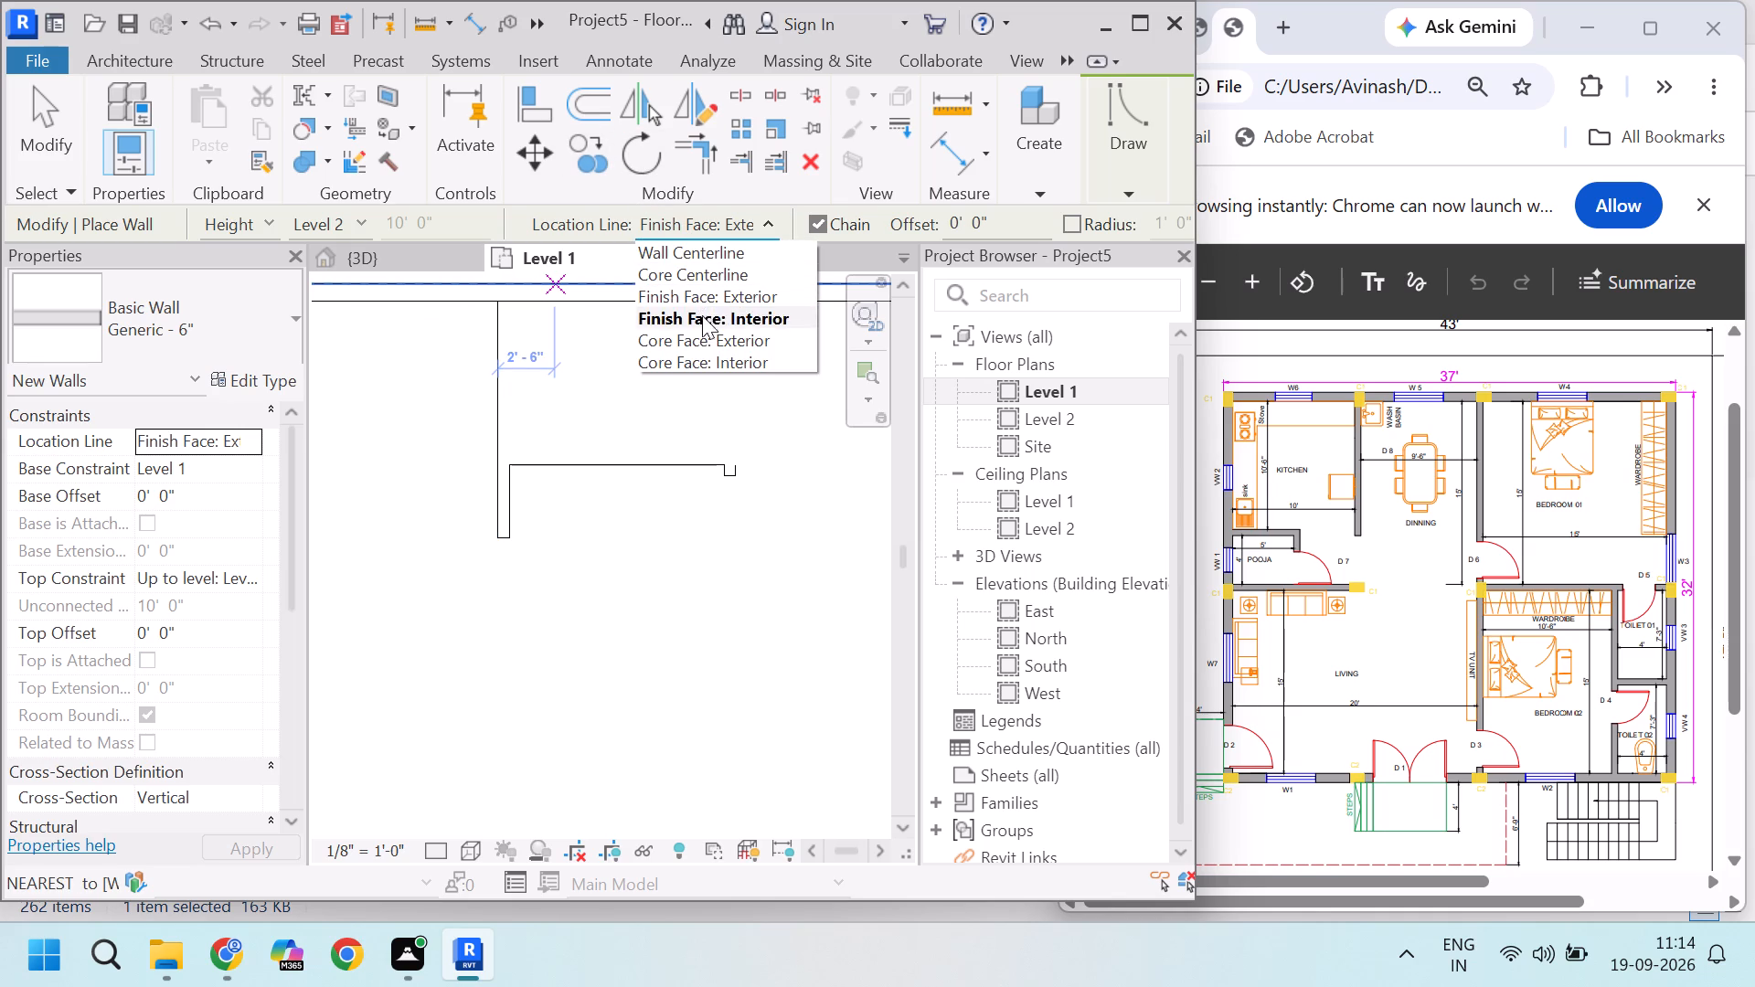
left_click(709, 325)
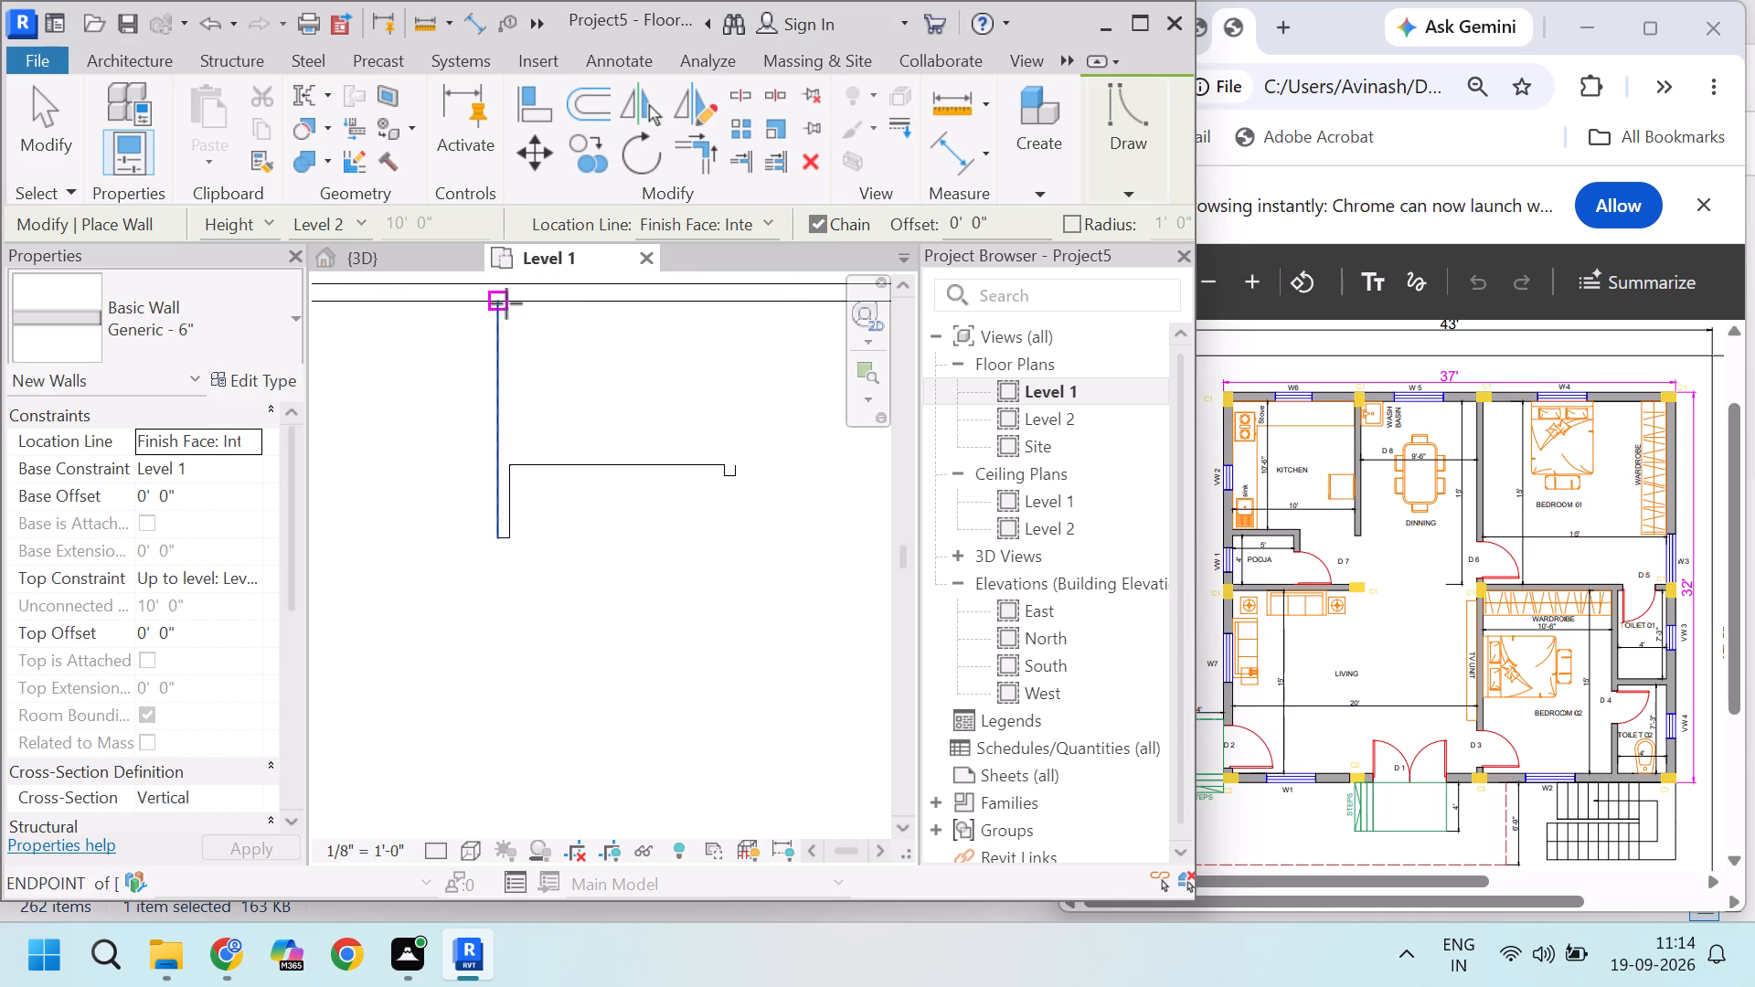
left_click(506, 303)
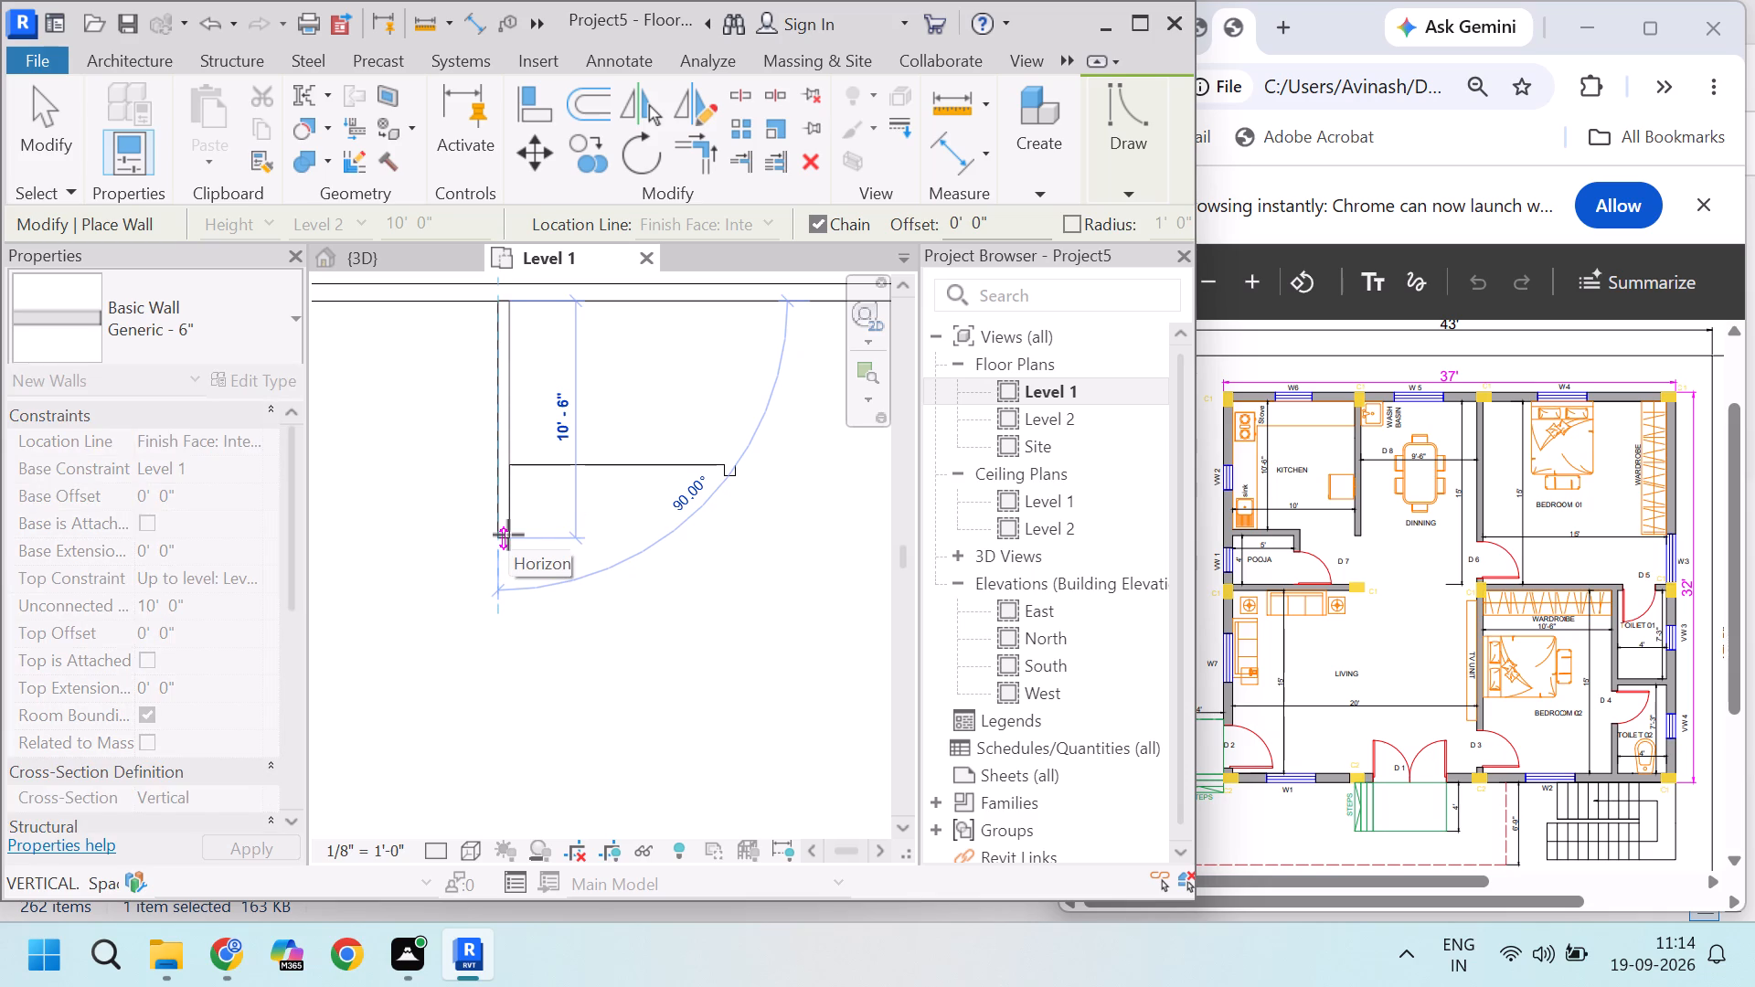
left_click(508, 535)
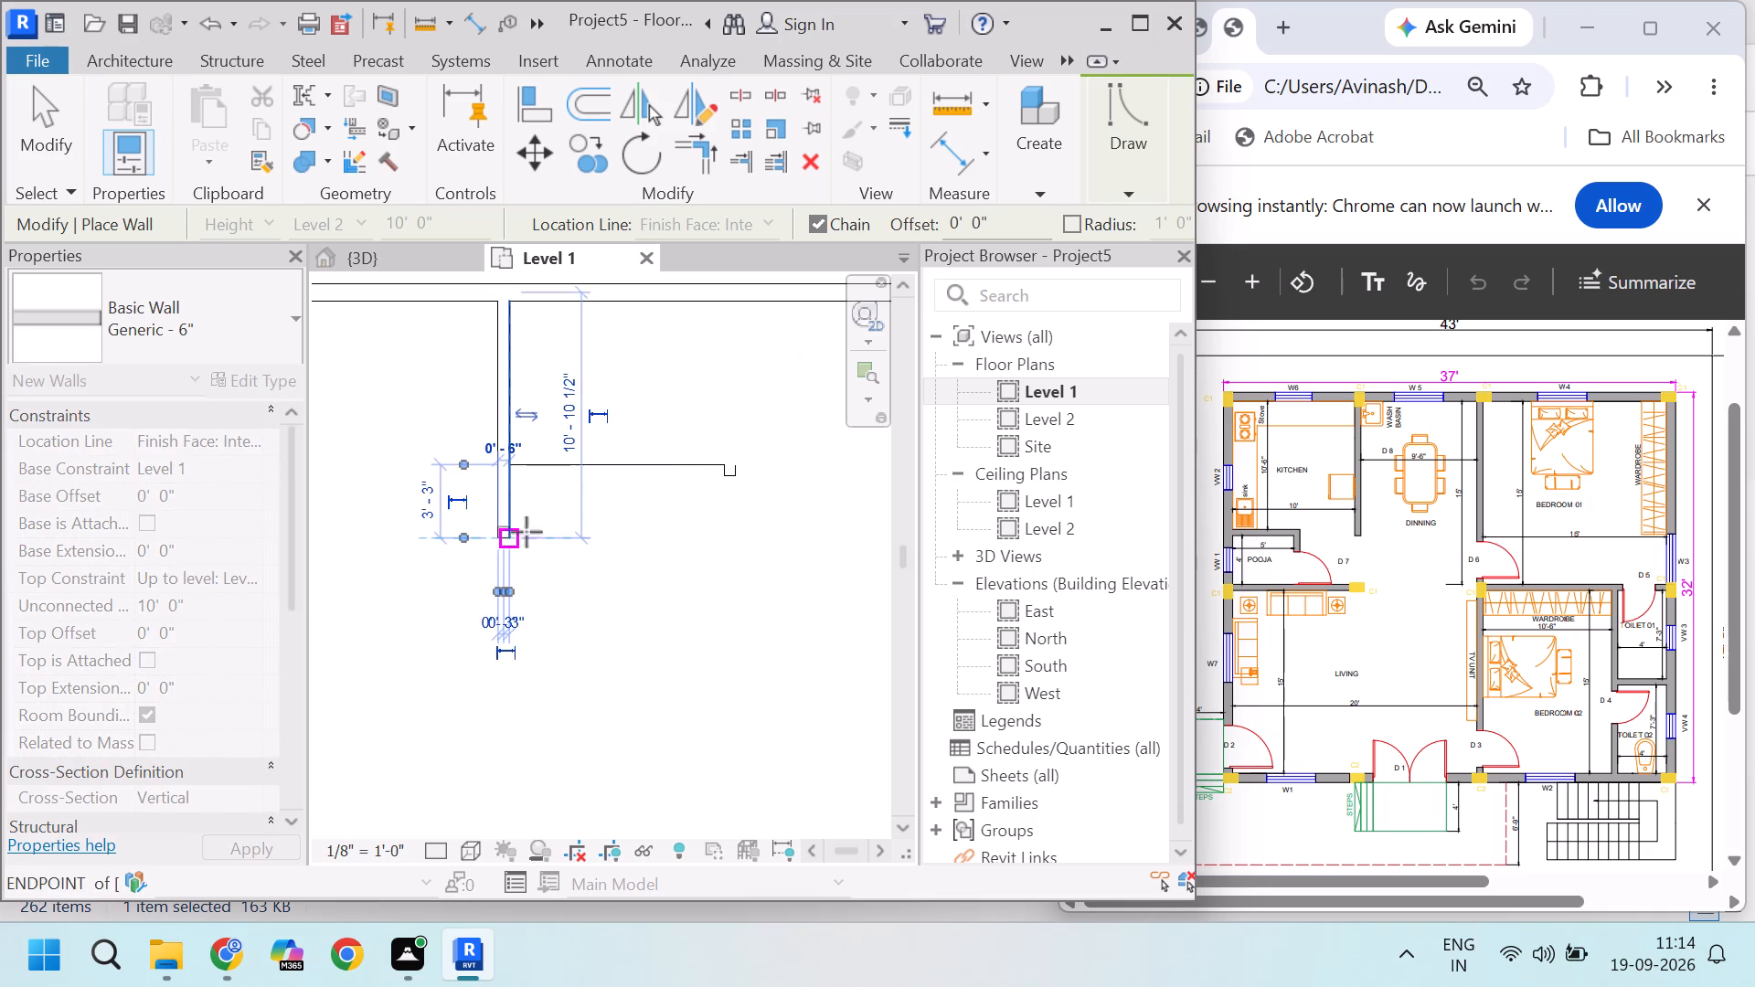
key("Escape")
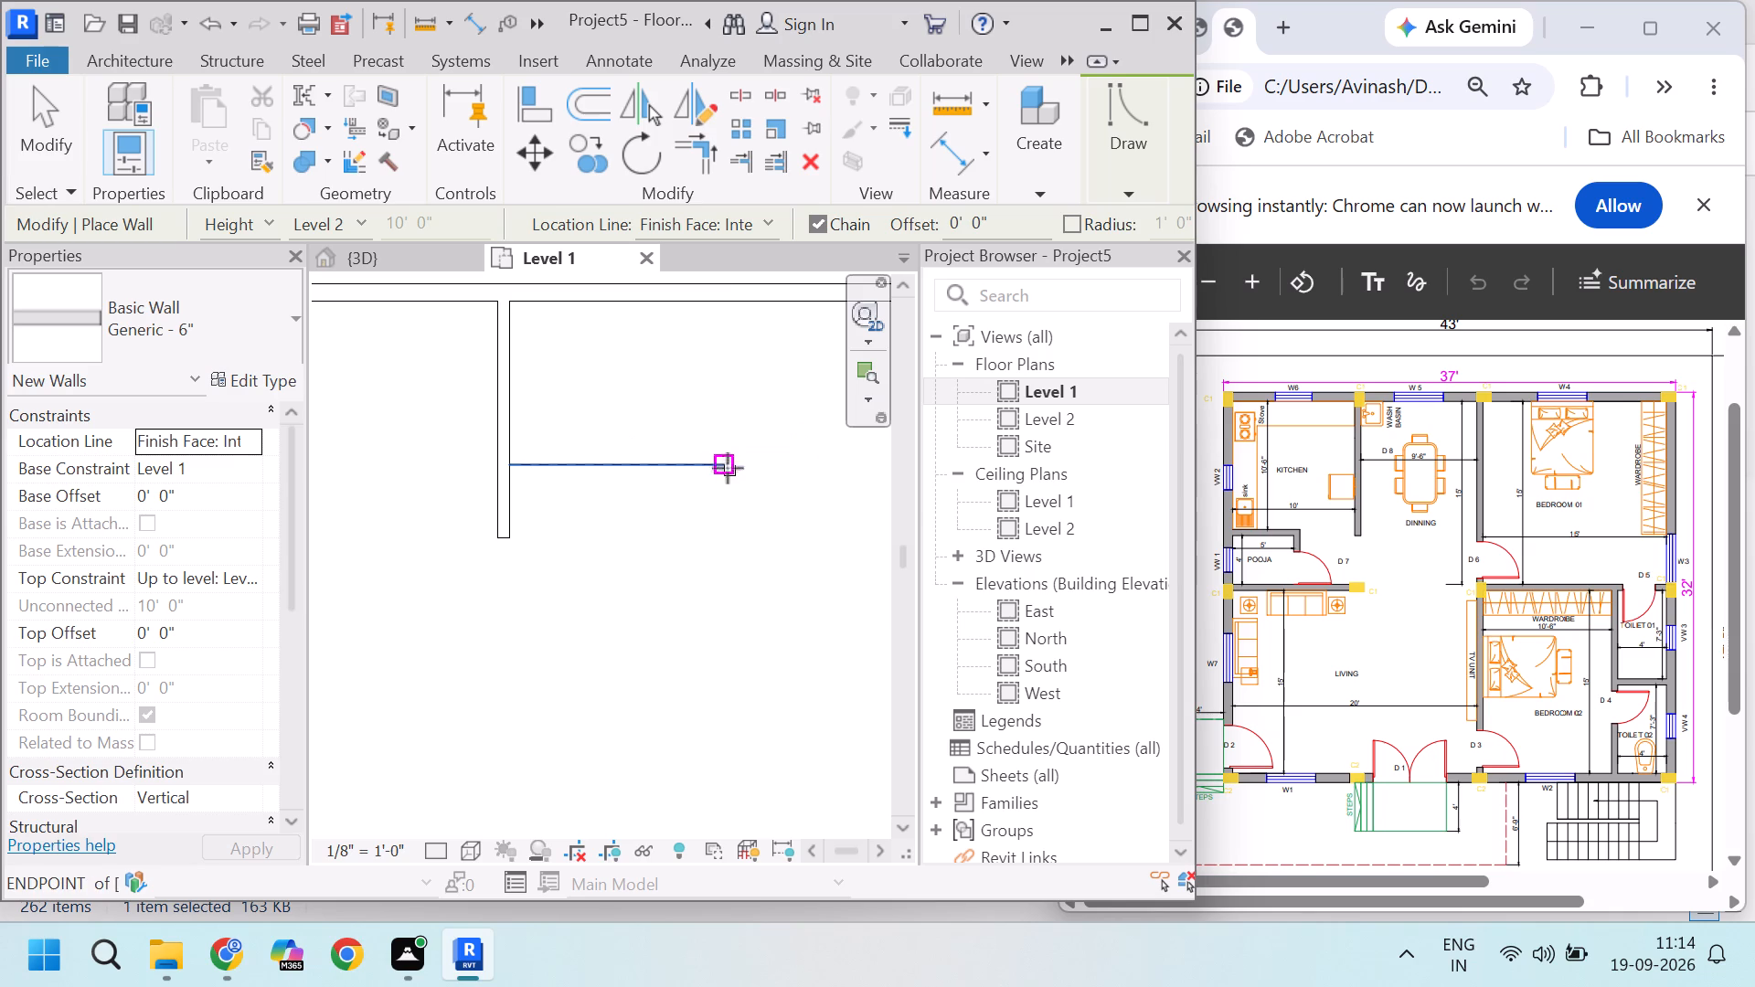
Draw a Generic - 6" wall from the north to the south exterior wall, aligned with the east end of the 9'-6" detail line.
left_click(719, 304)
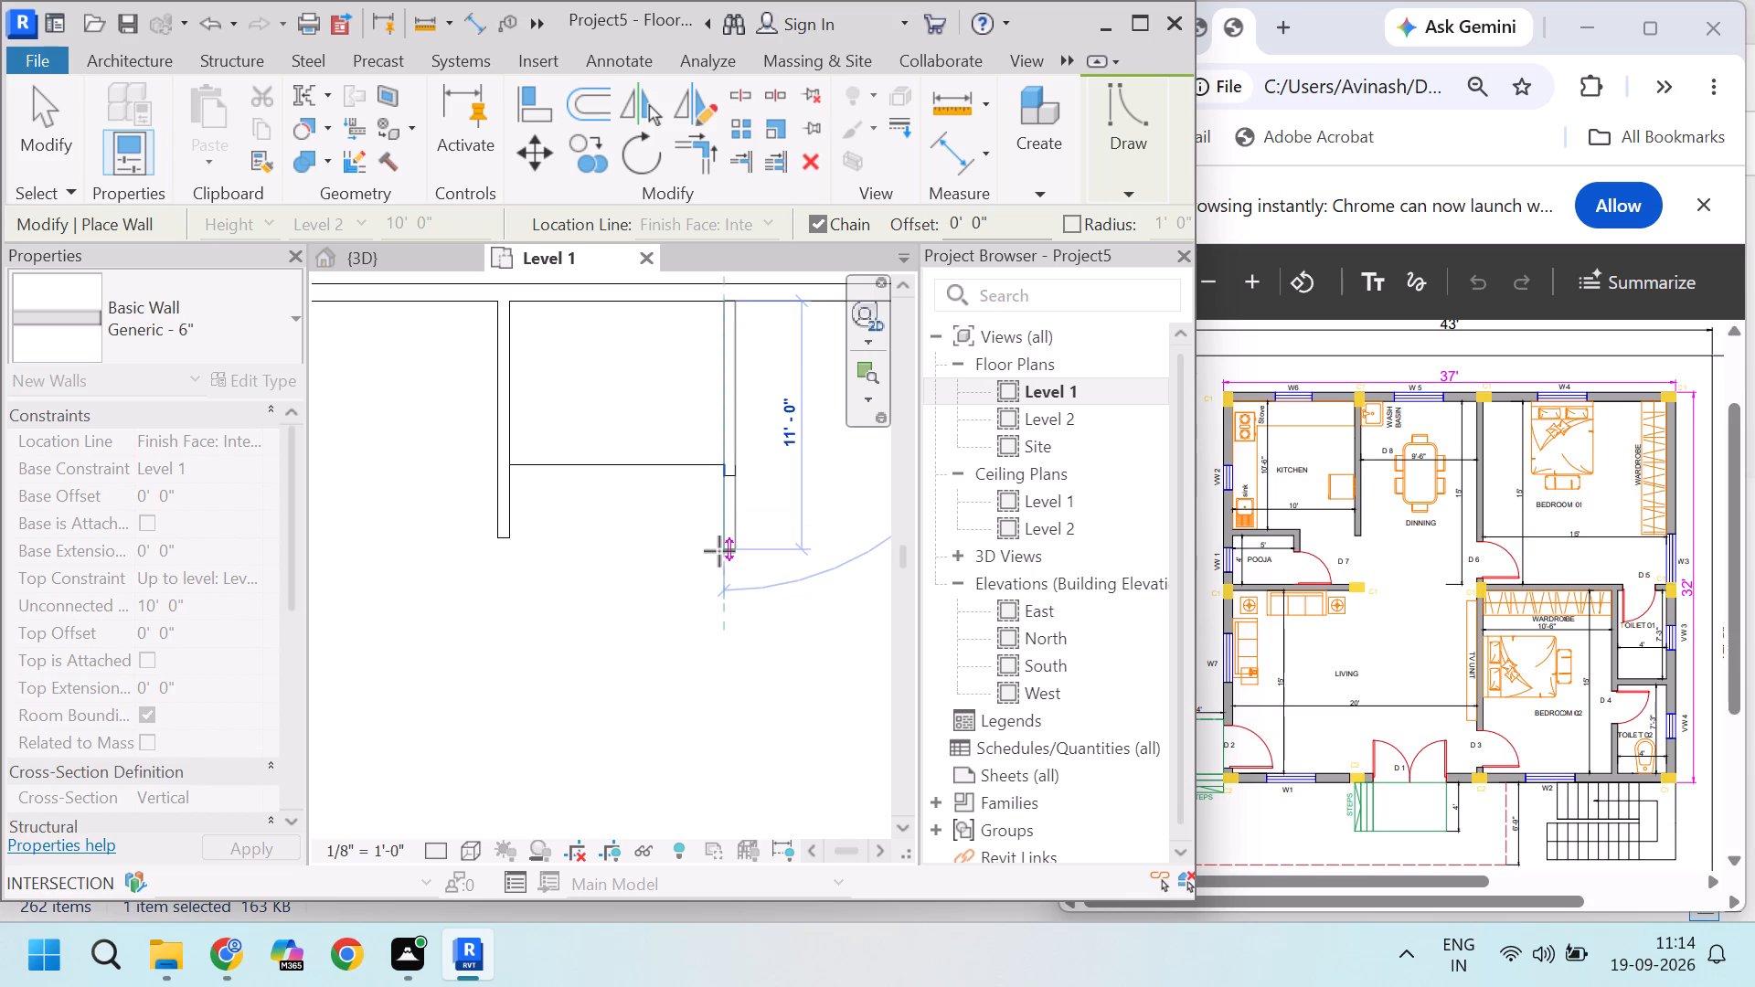
scroll(719, 551, "down", 5)
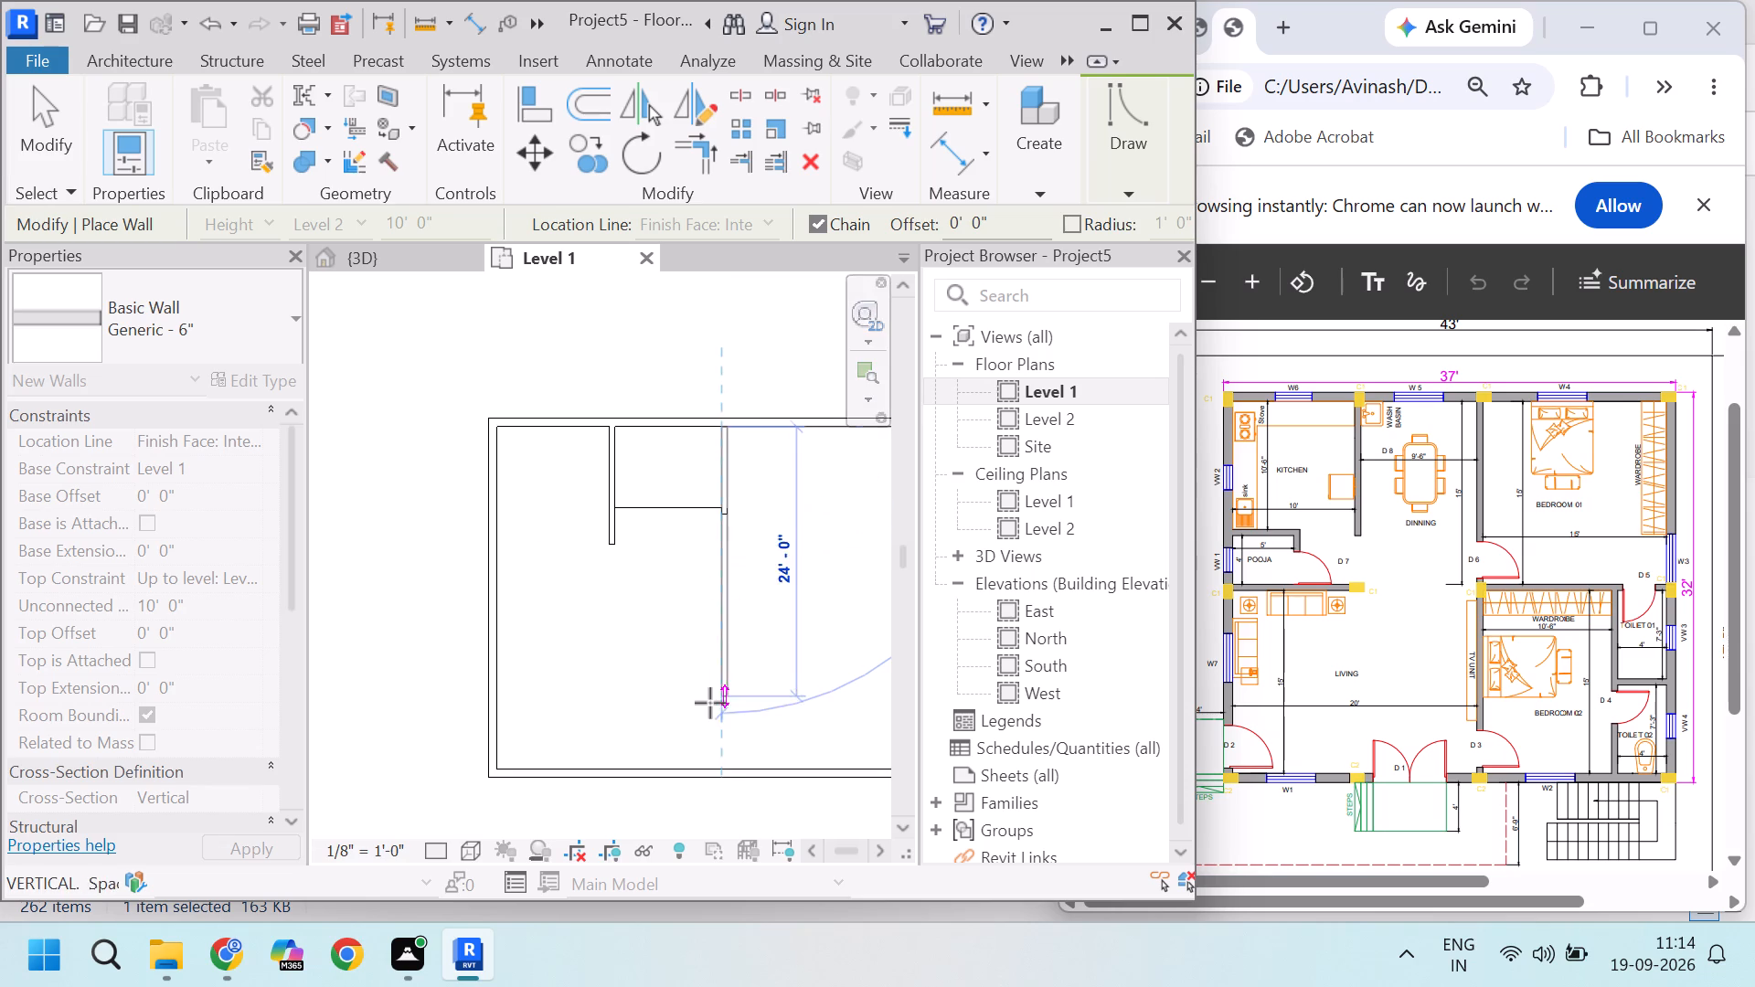
left_click(723, 760)
key("Escape")
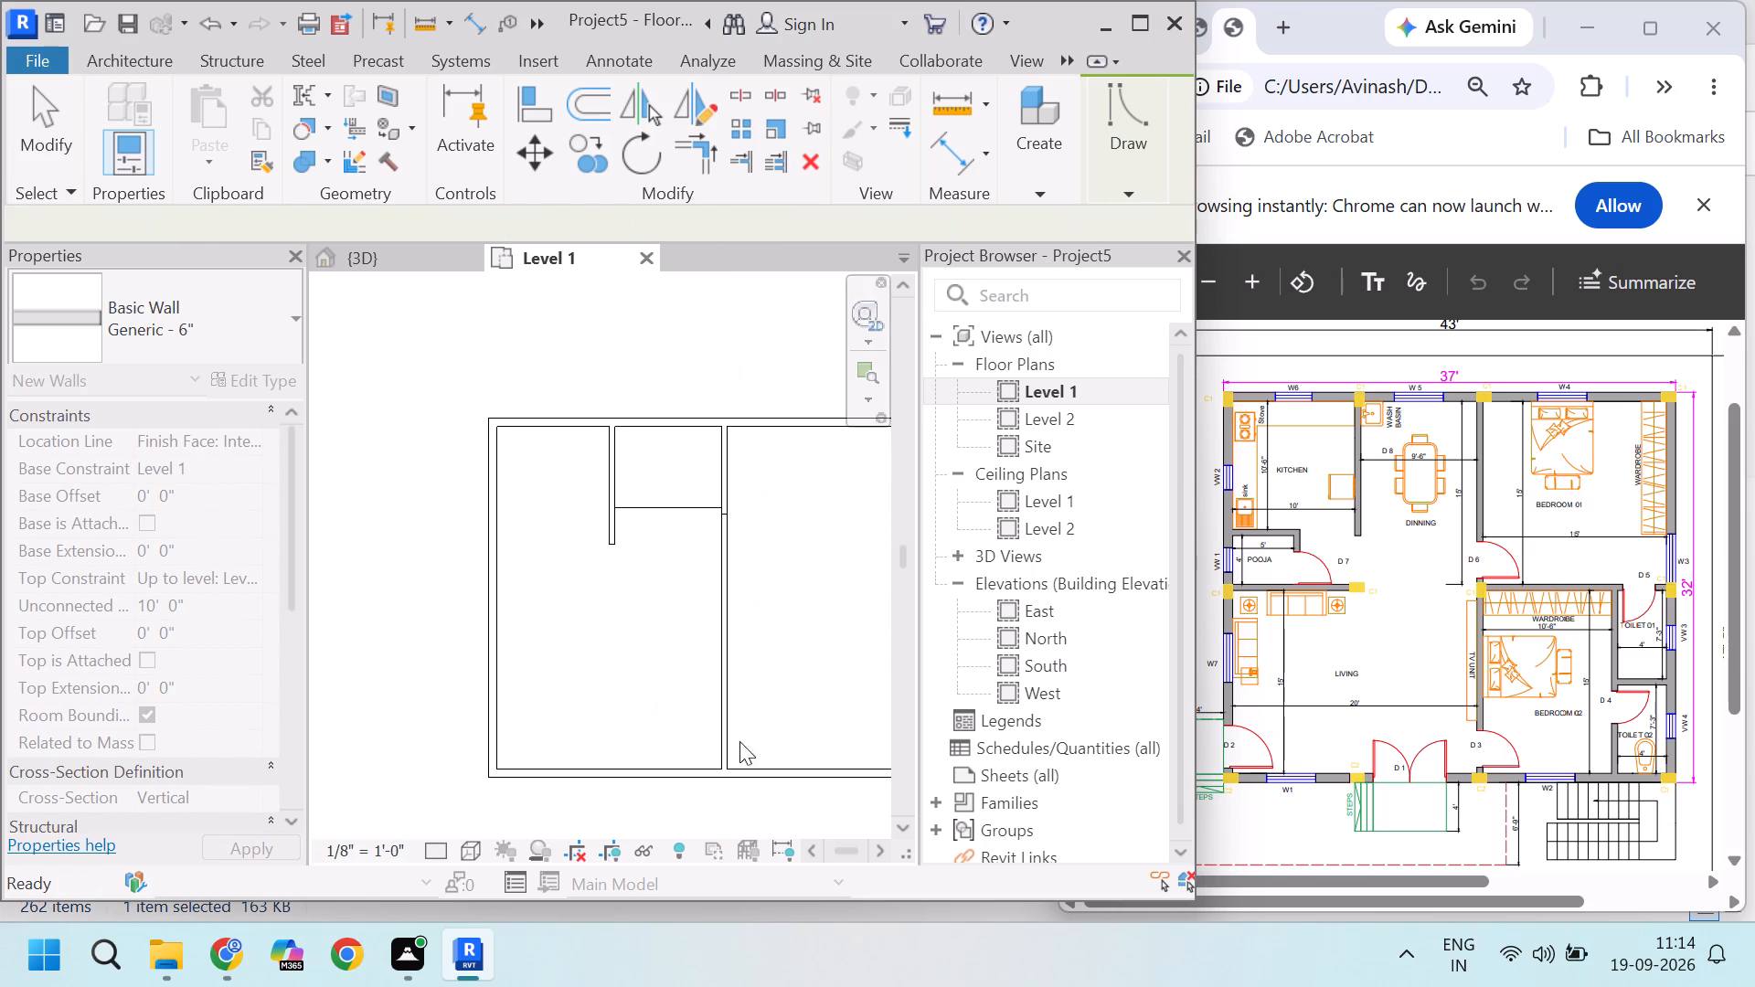
Draw a 5'-6" wall east from the west exterior wall, level with the kitchen wall's south end, with location line Finish Face: Exterior.
scroll(743, 511, "up", 4)
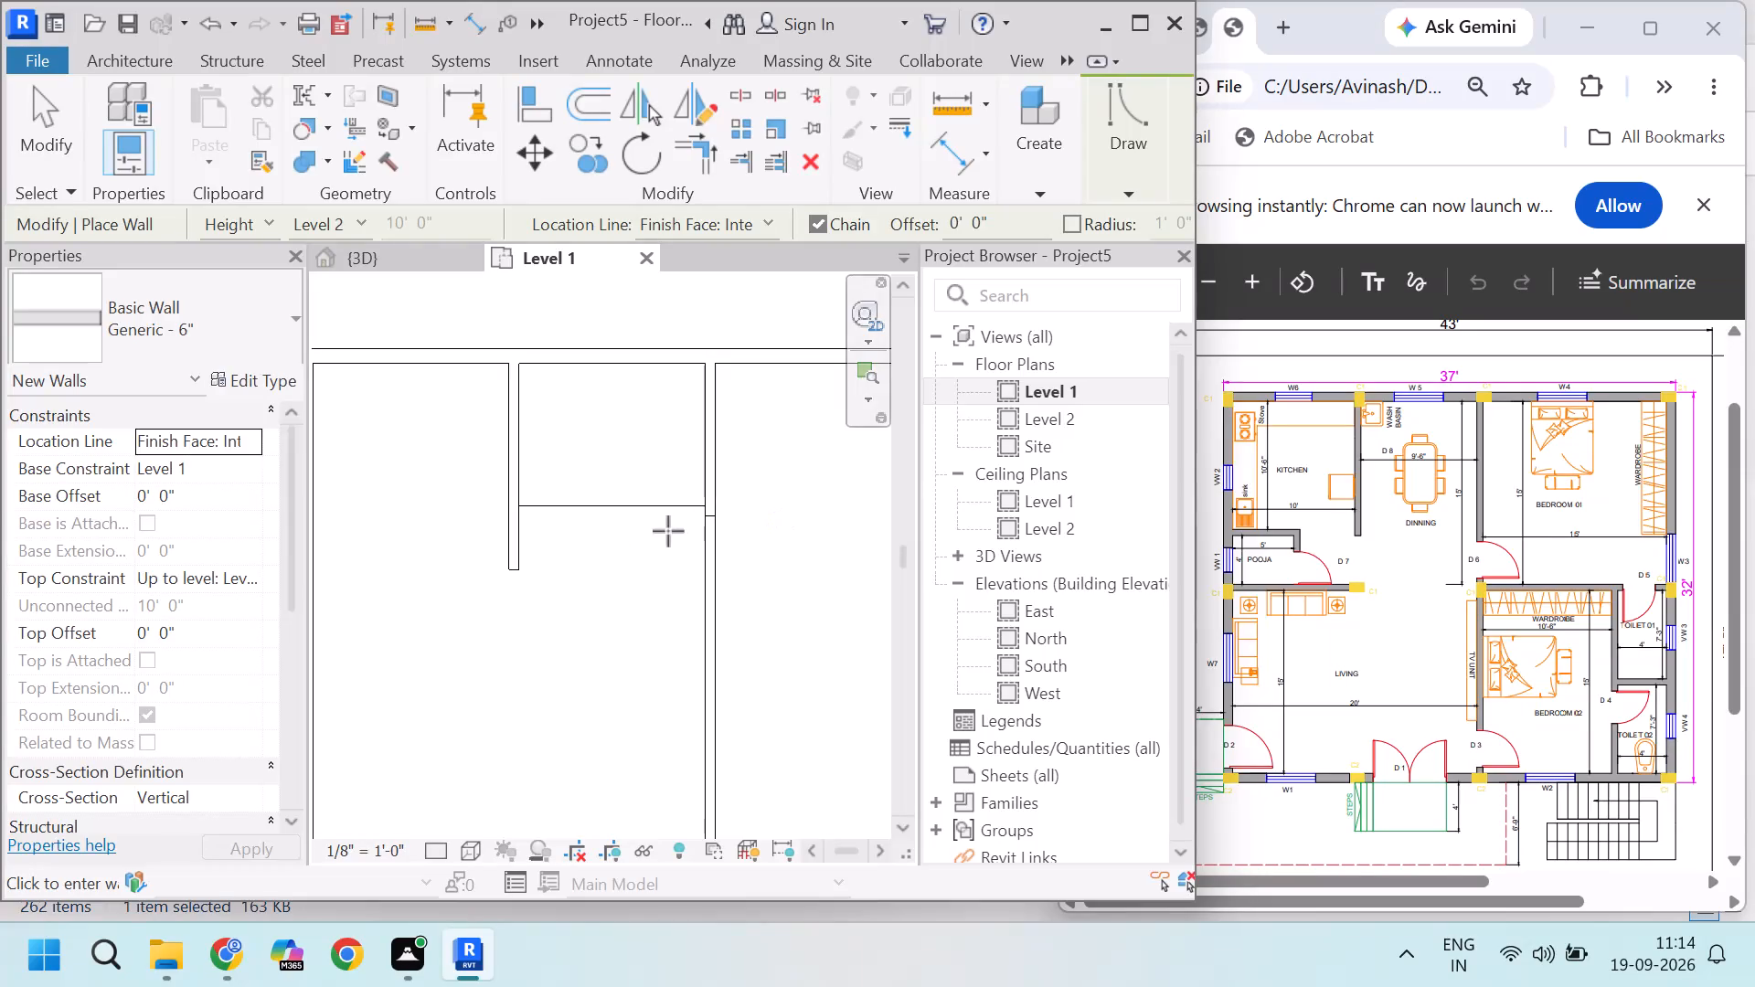
scroll(726, 566, "down", 4)
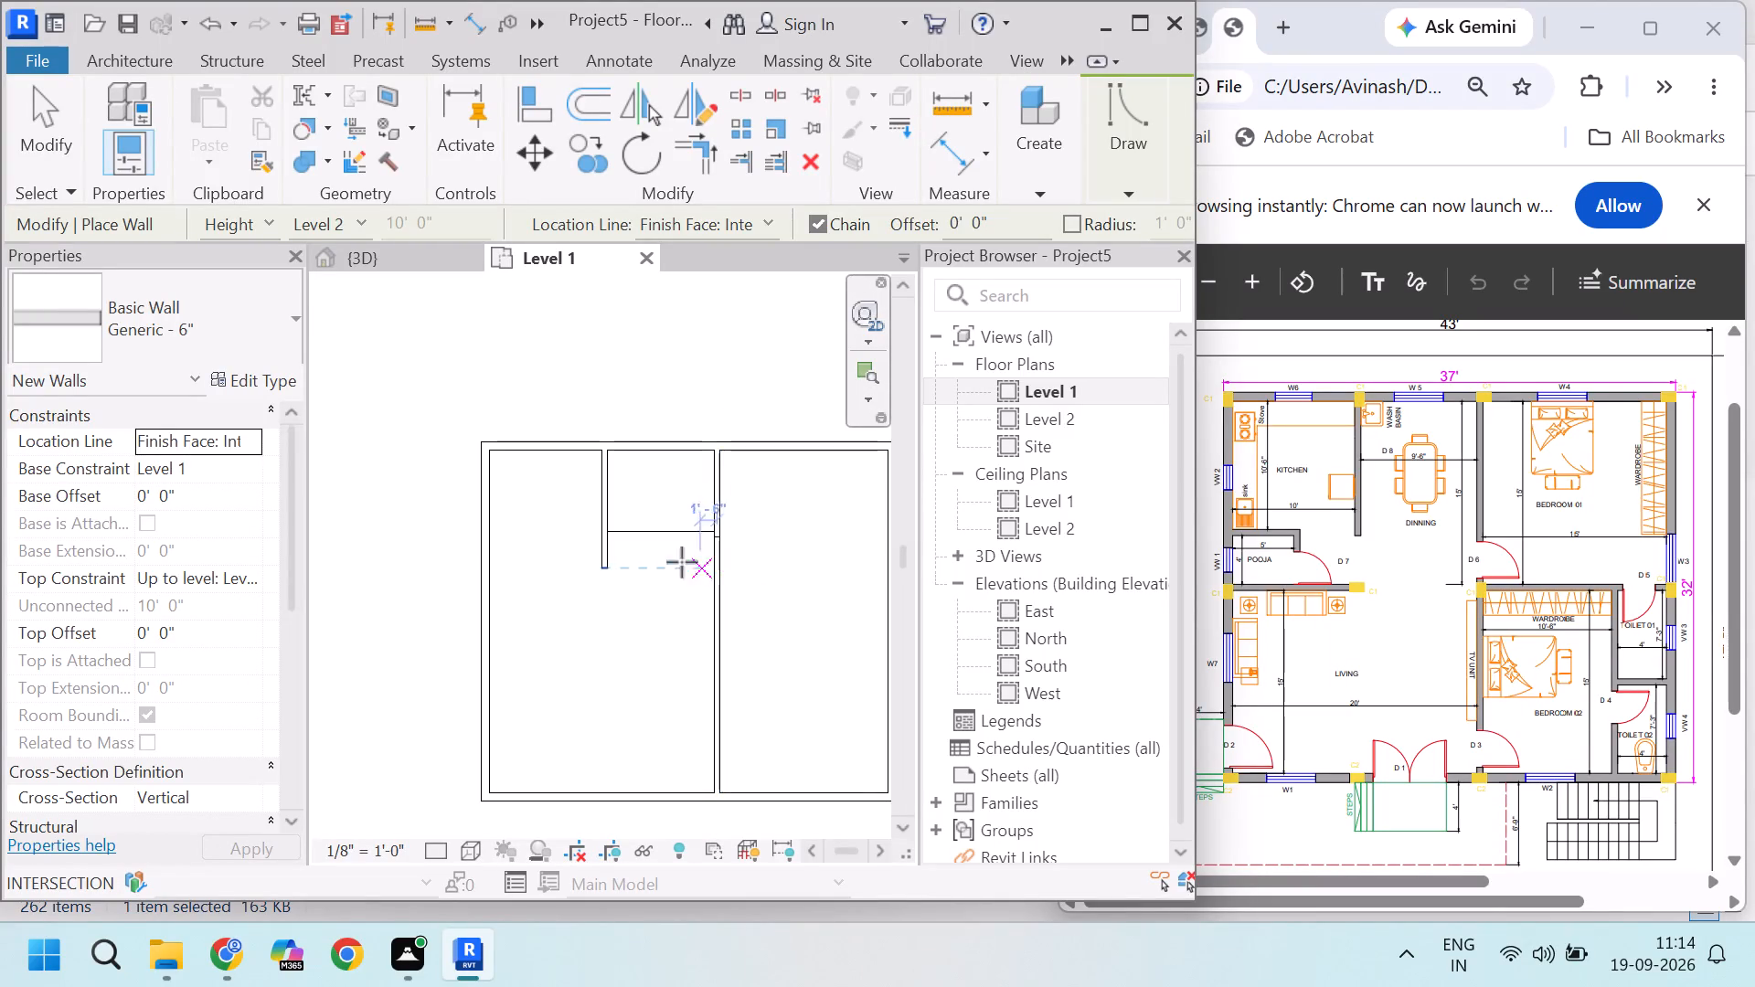
scroll(646, 554, "down", 3)
scroll(706, 555, "up", 6)
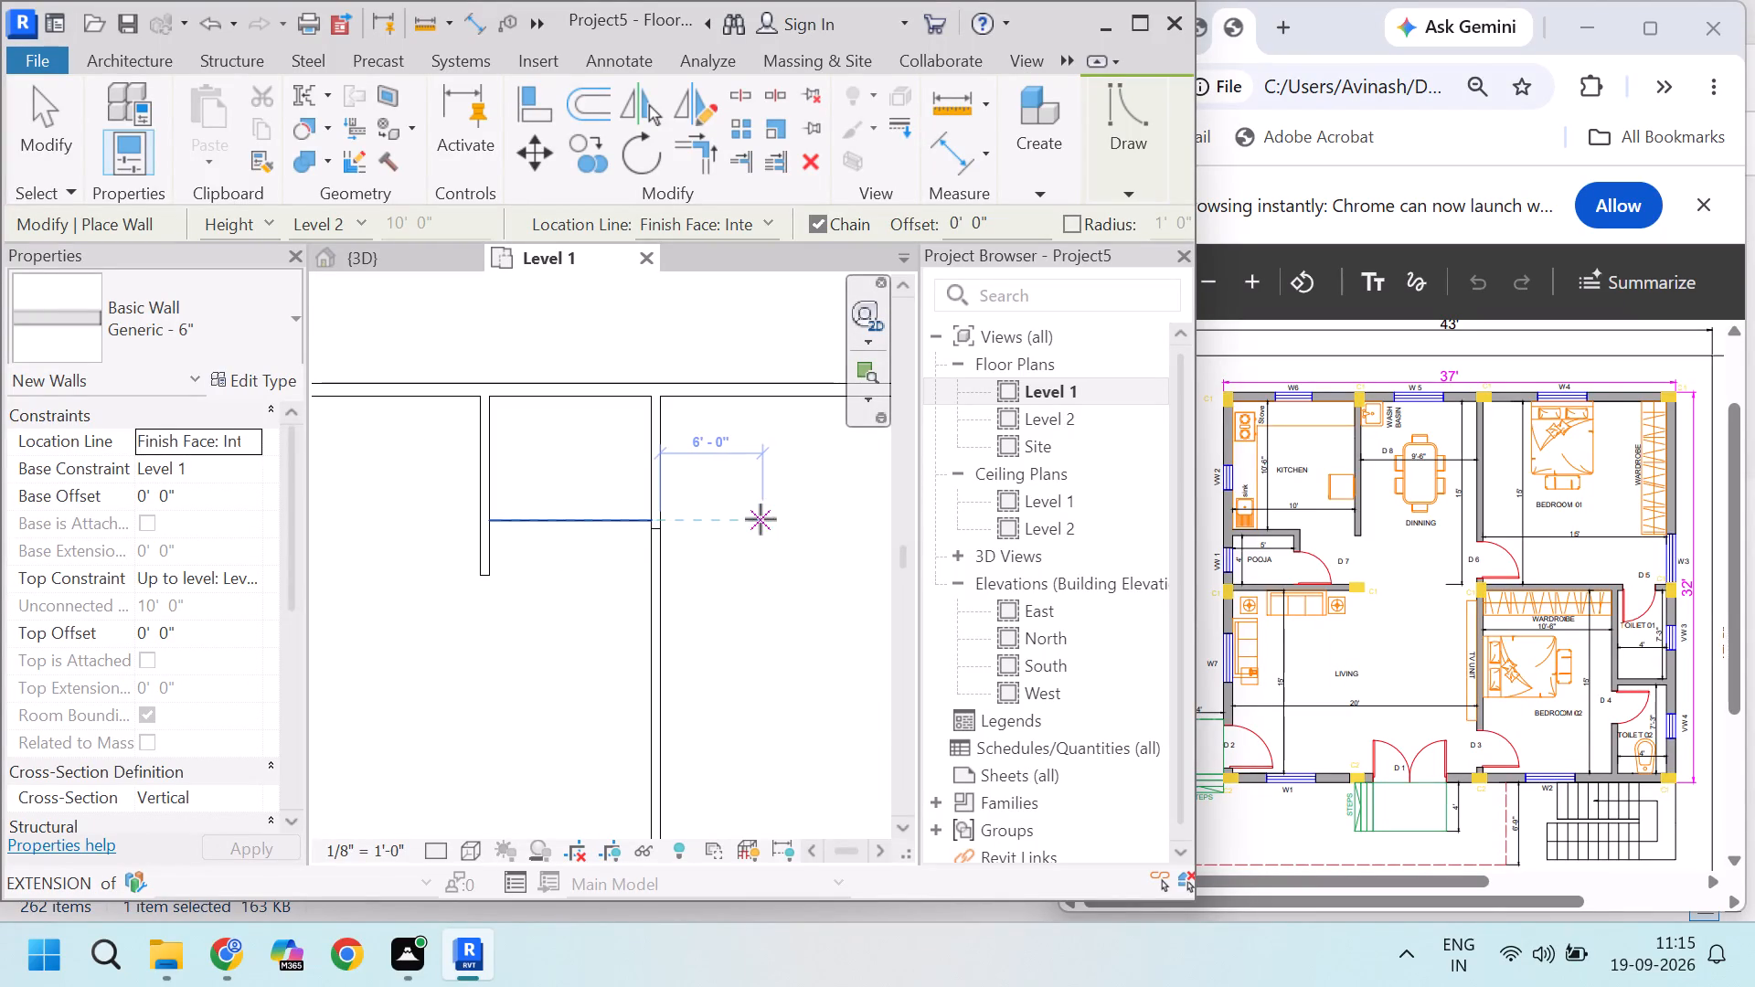
scroll(764, 517, "down", 3)
scroll(461, 536, "up", 4)
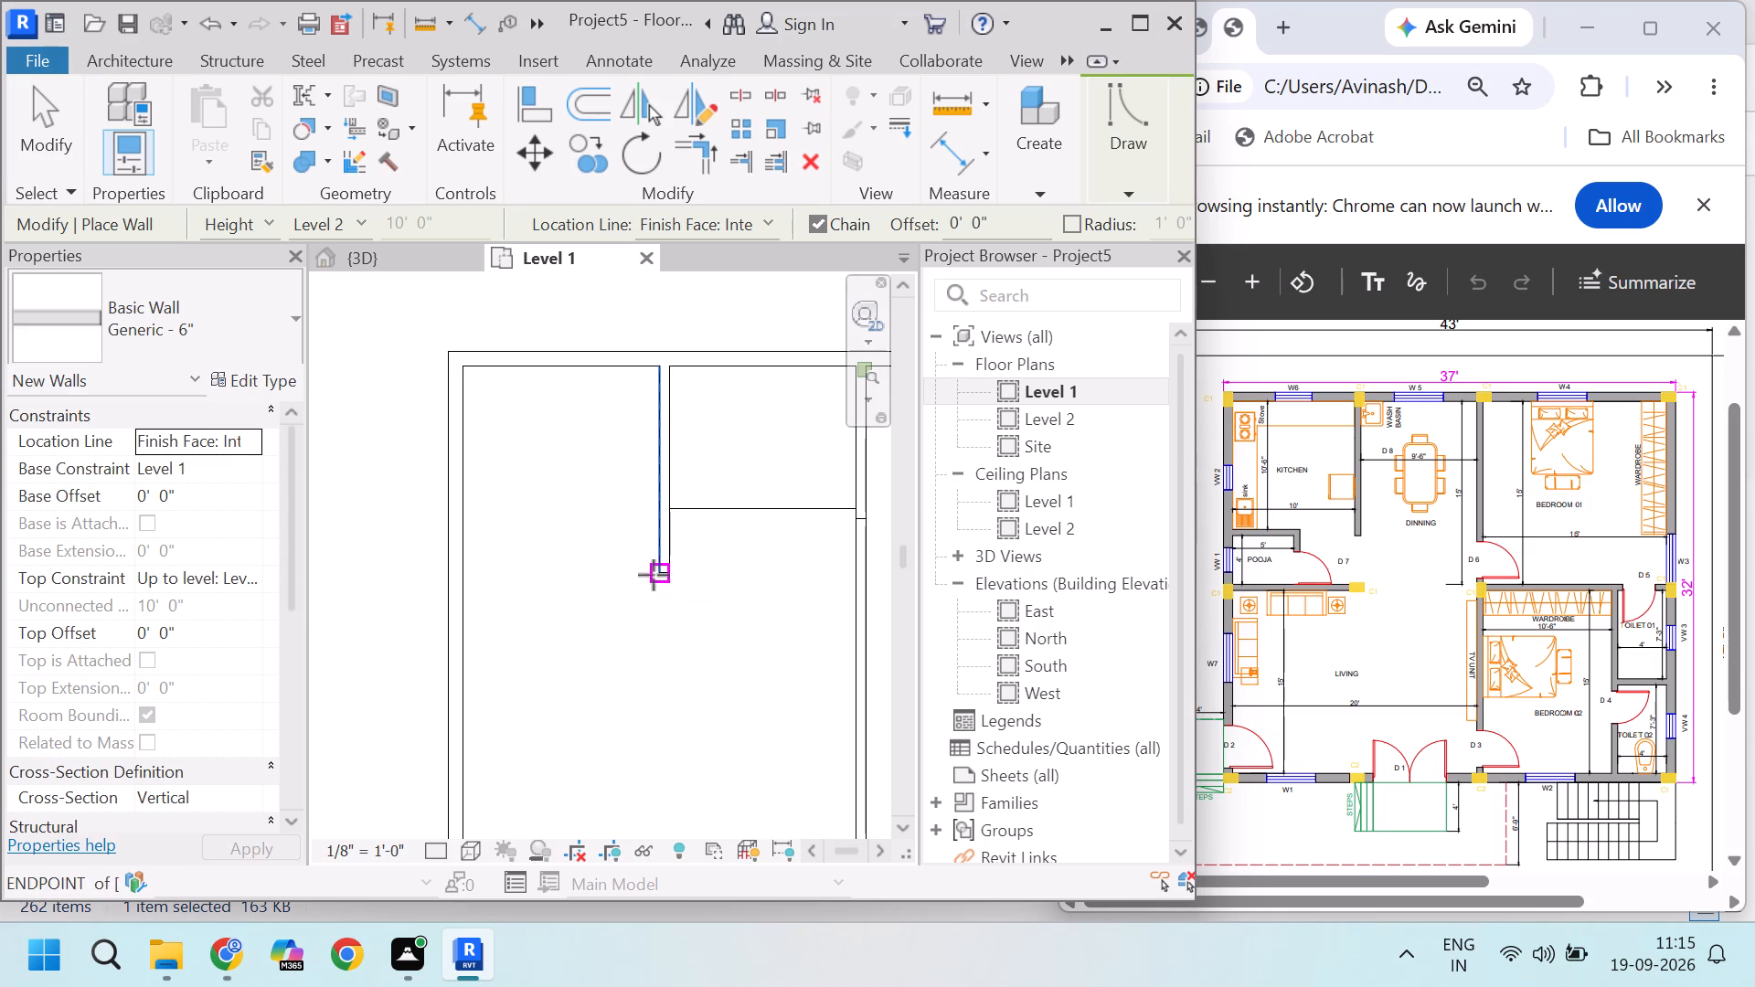
left_click_drag(469, 569, 481, 568)
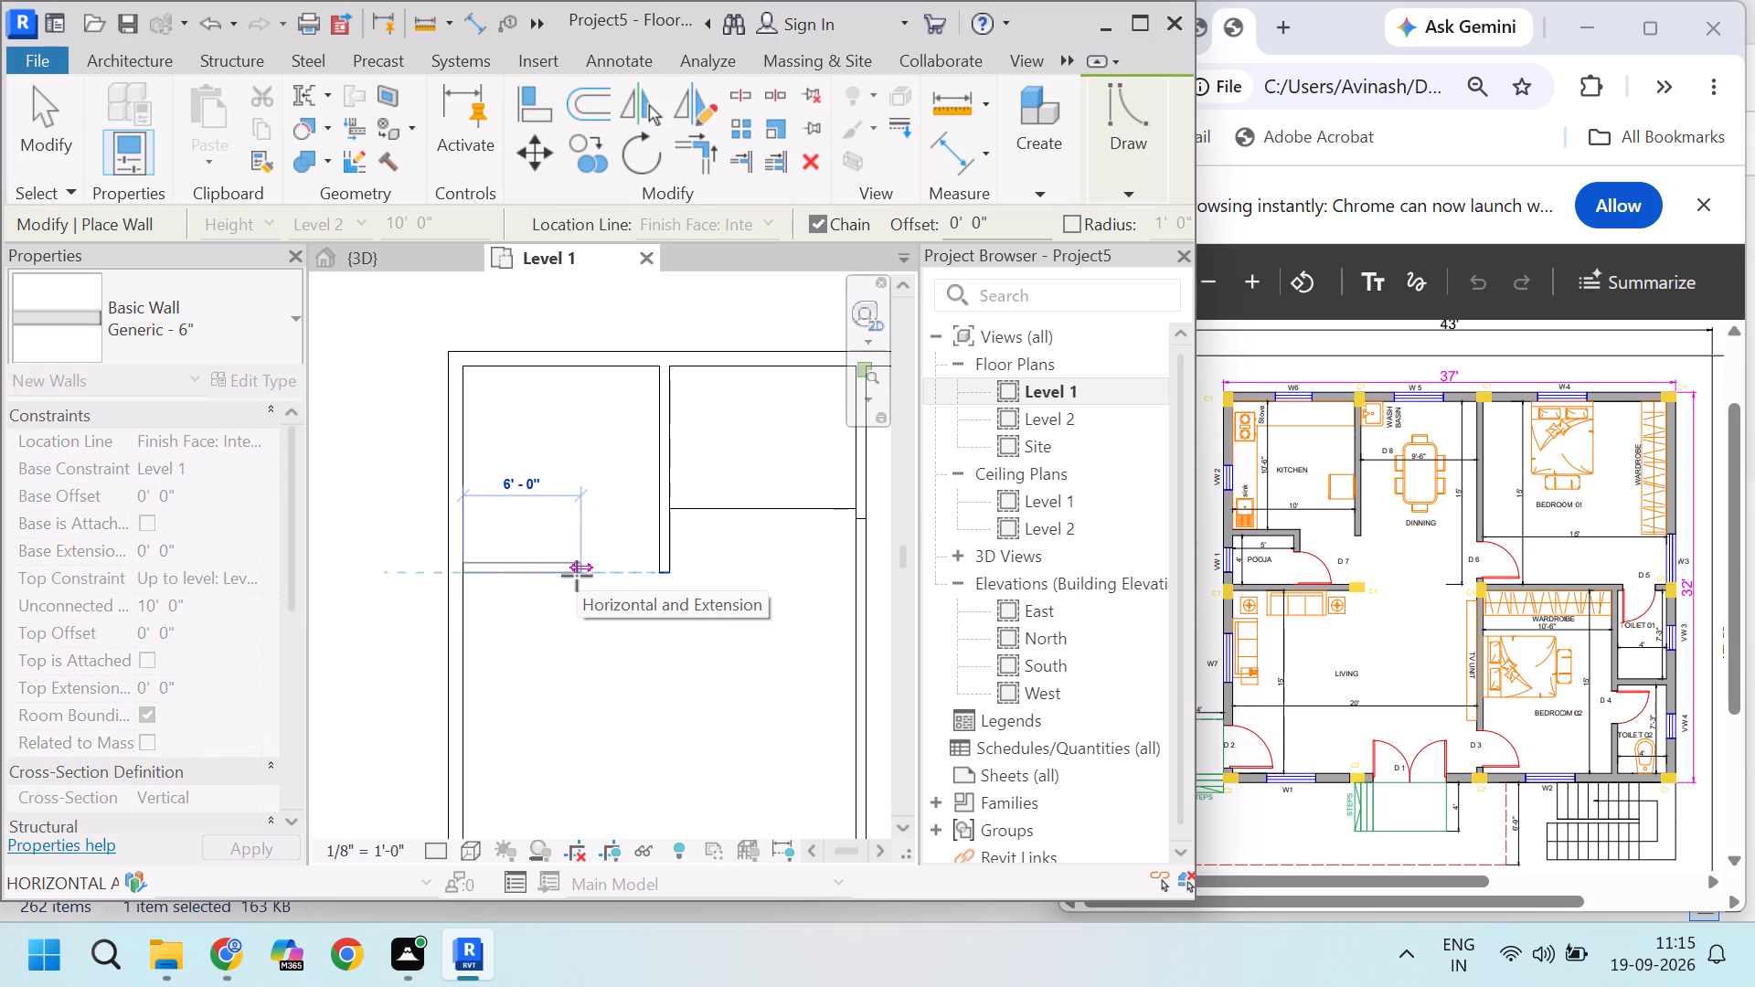
key("Escape")
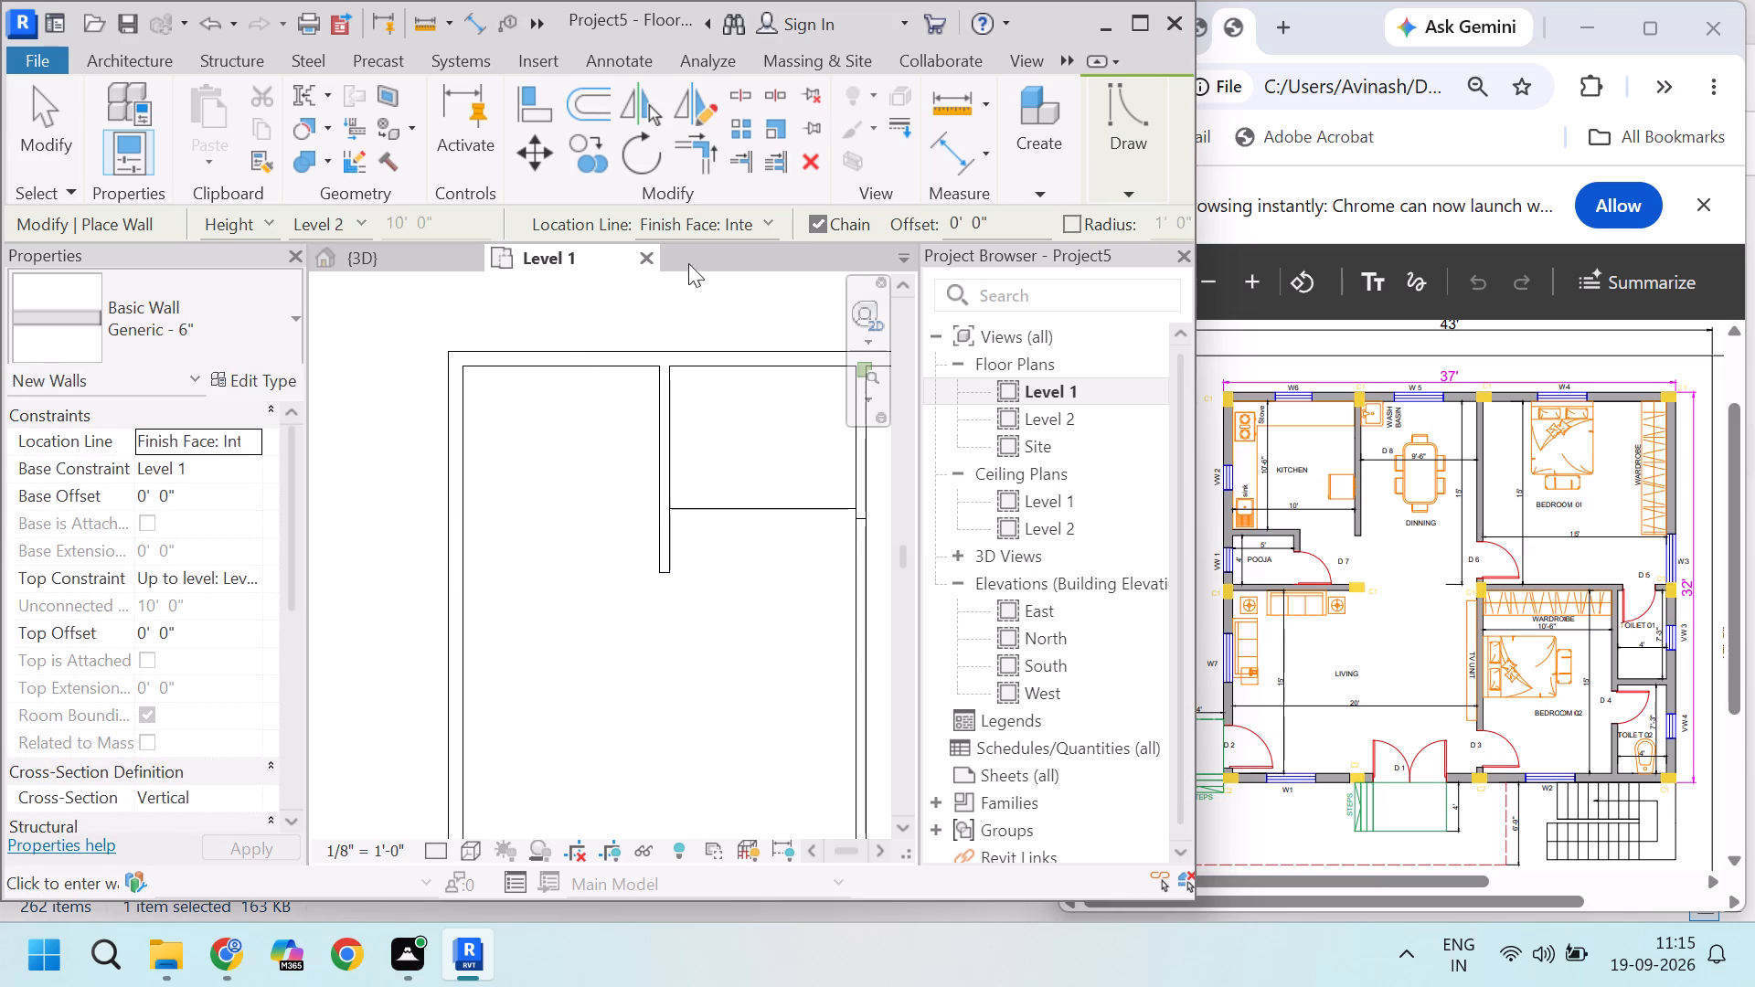
left_click(734, 218)
left_click(717, 294)
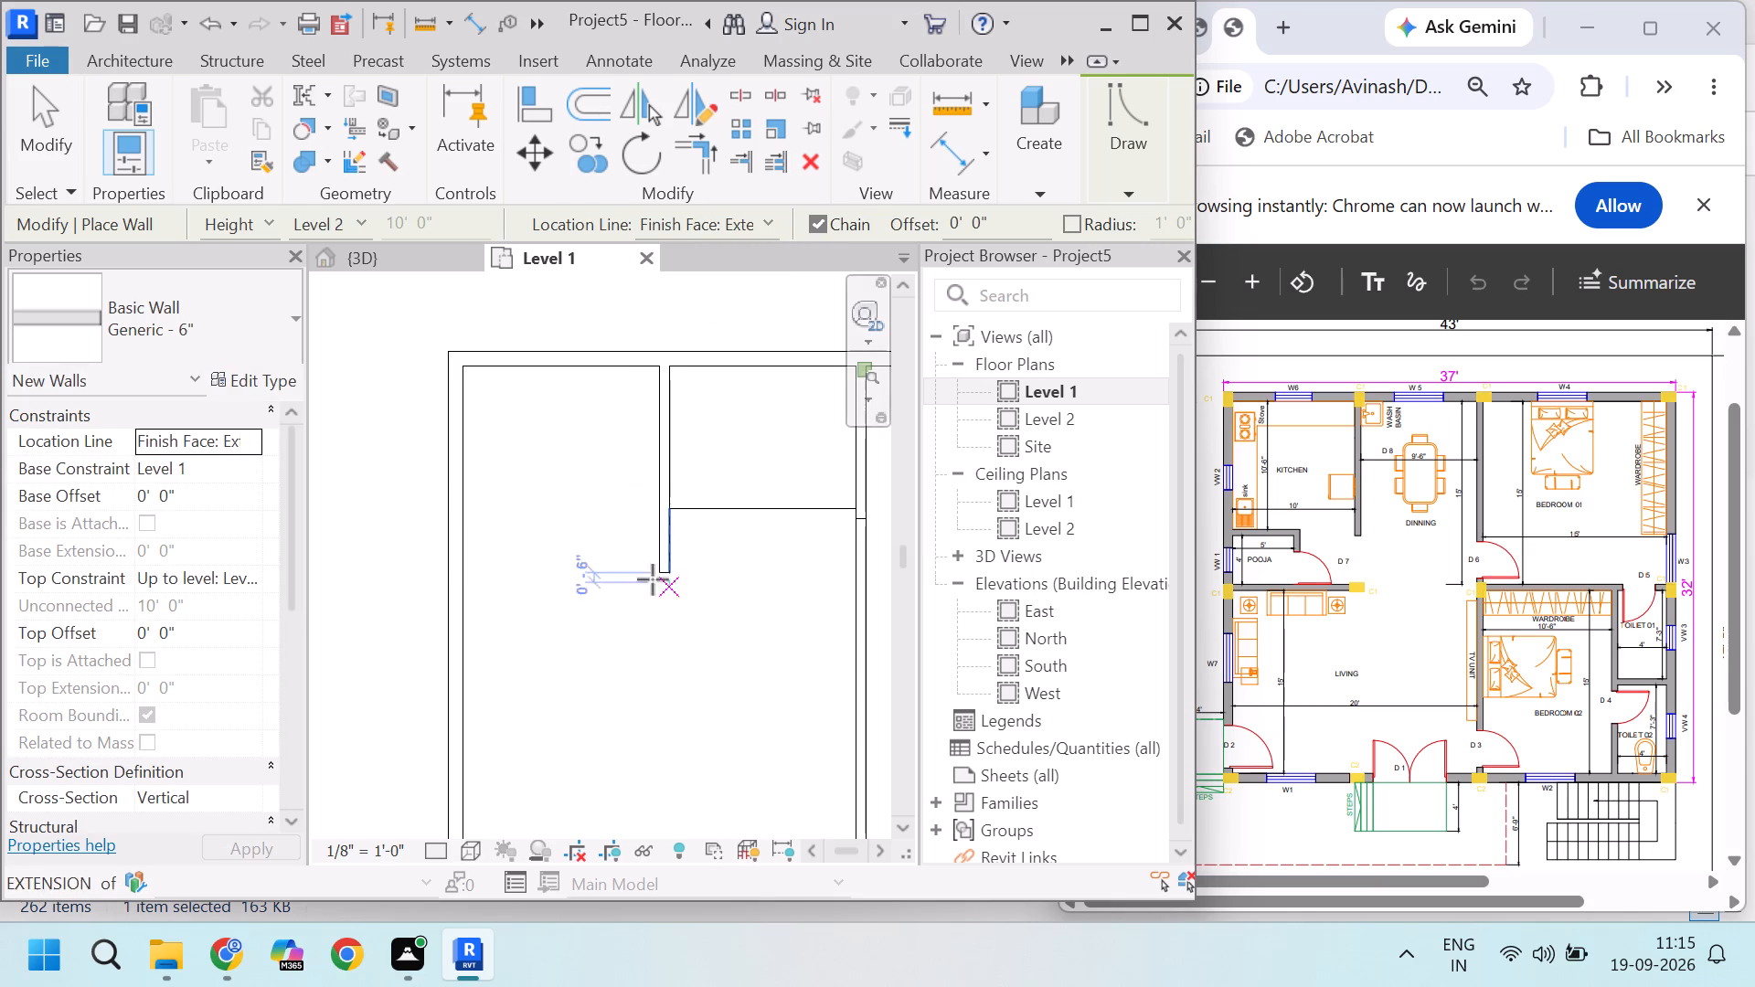
left_click(464, 571)
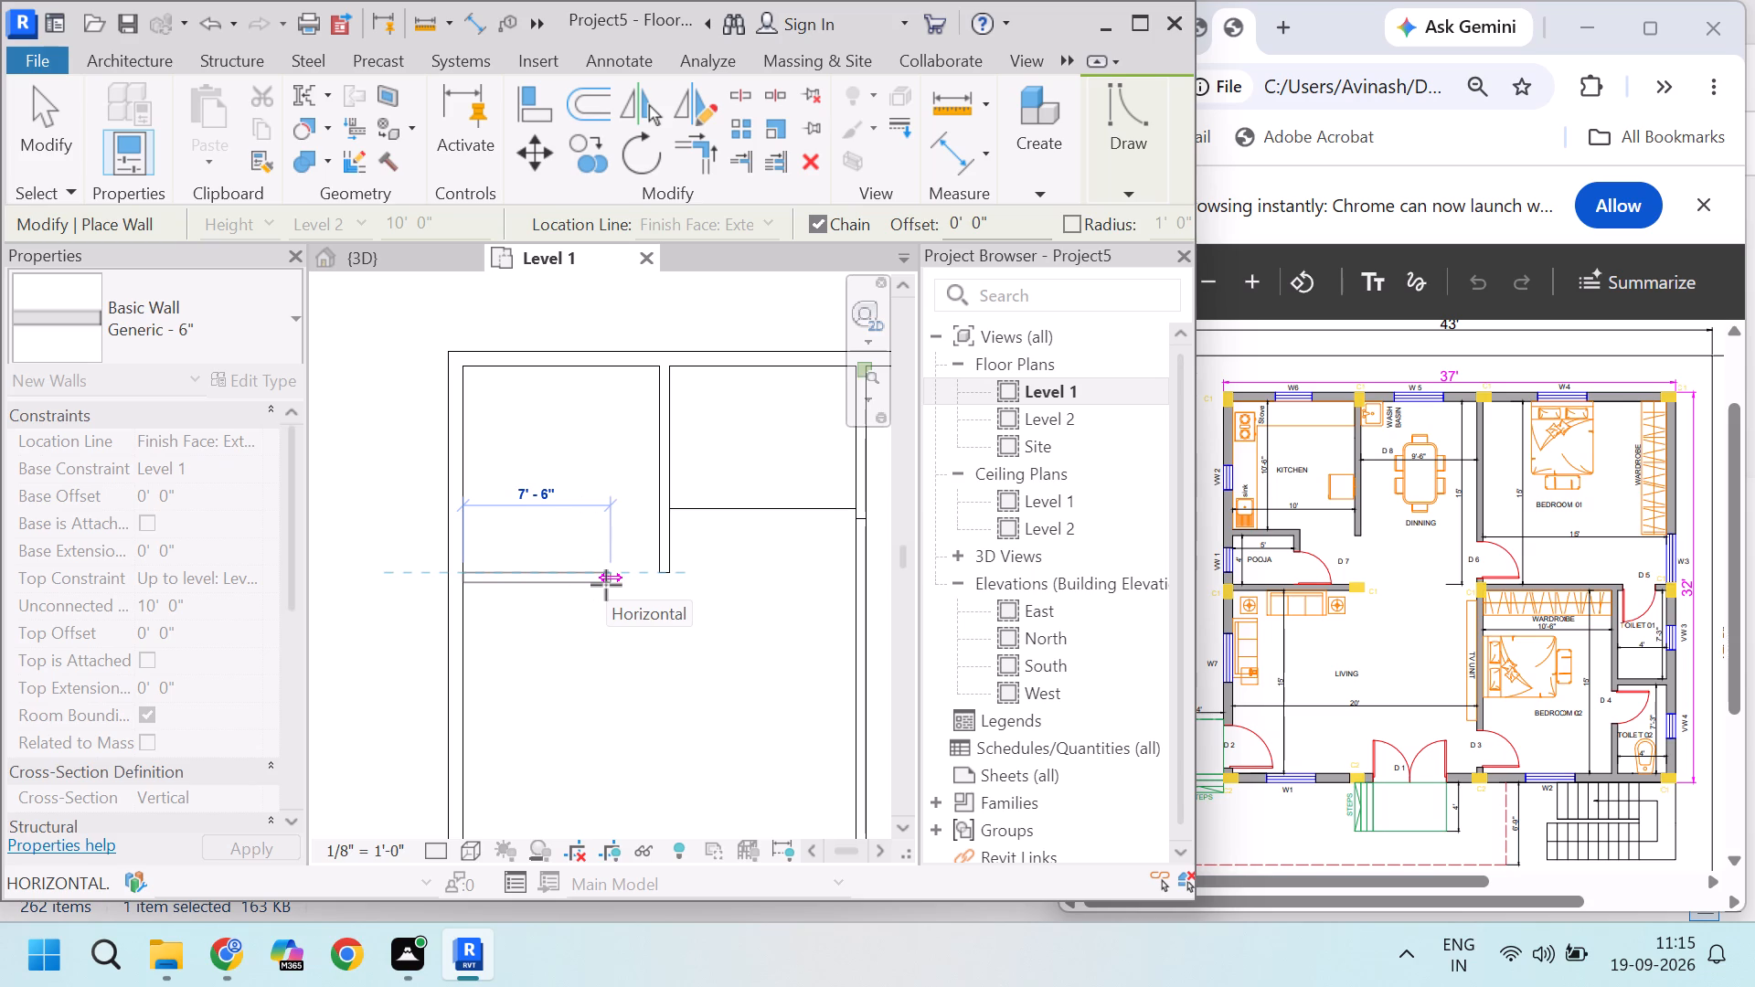
type("5'6")
key("Return")
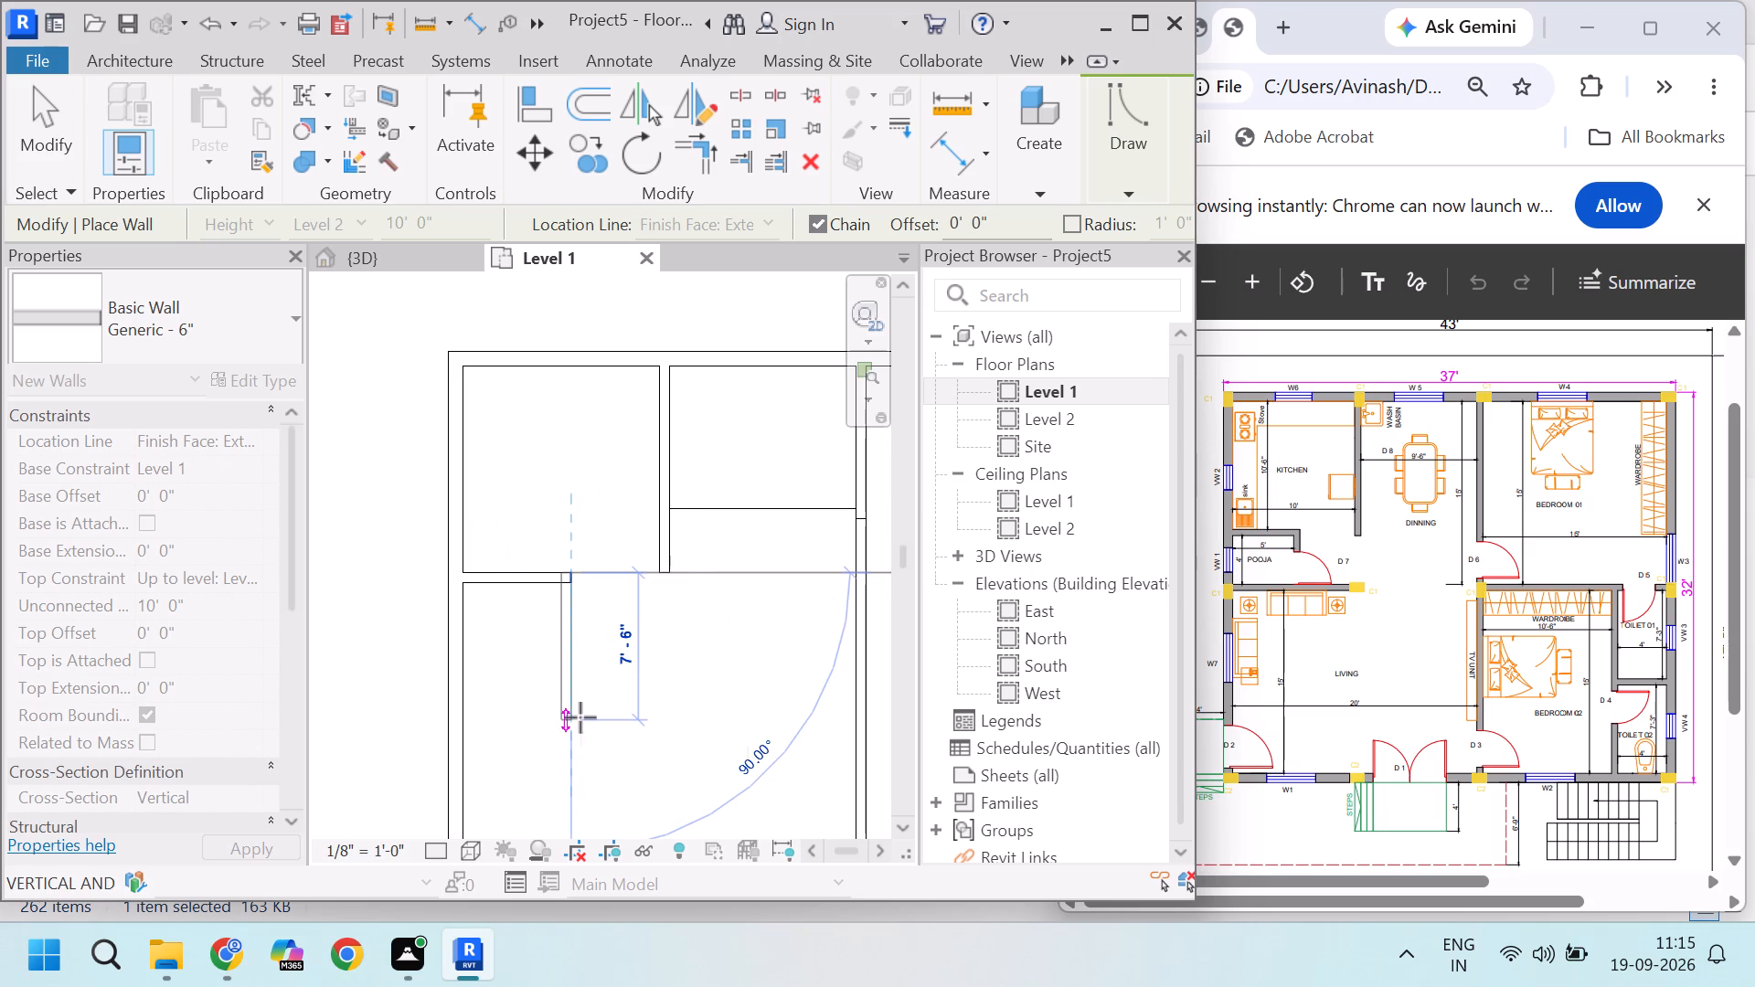
Continue with a 4' wall heading south from the east end of the 5'-6" wall, and finish wall placement.
scroll(580, 717, "up", 1)
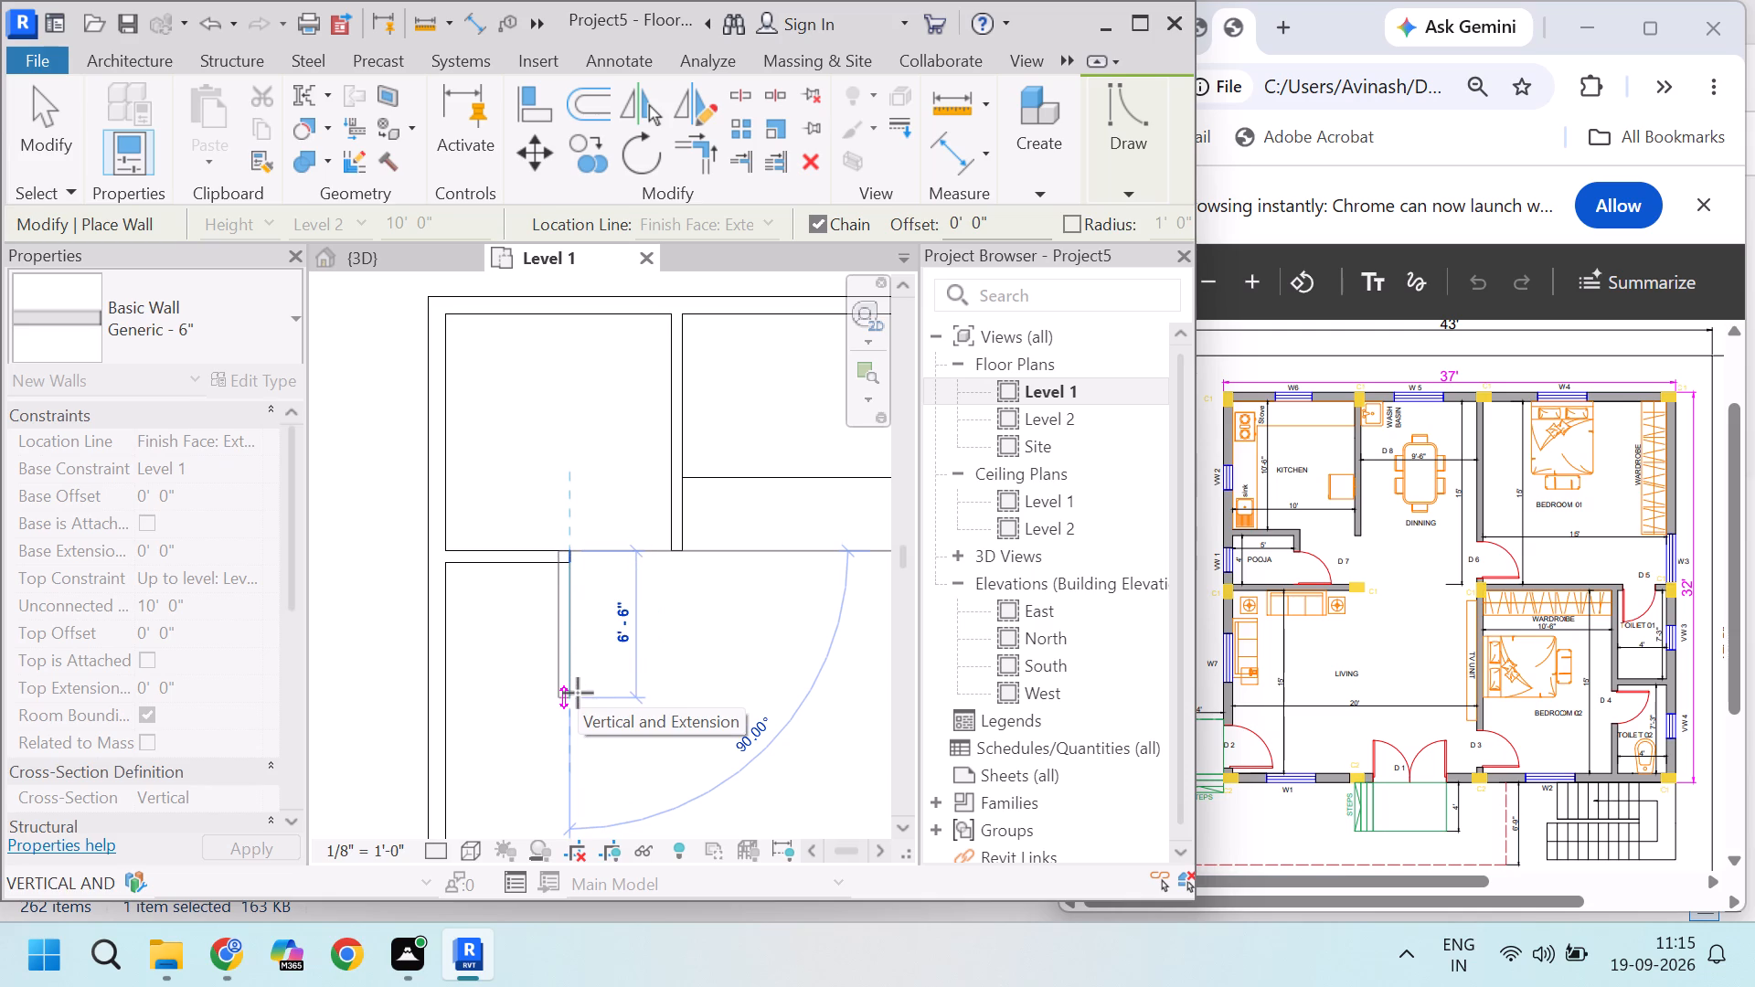
type("4'")
key("Return")
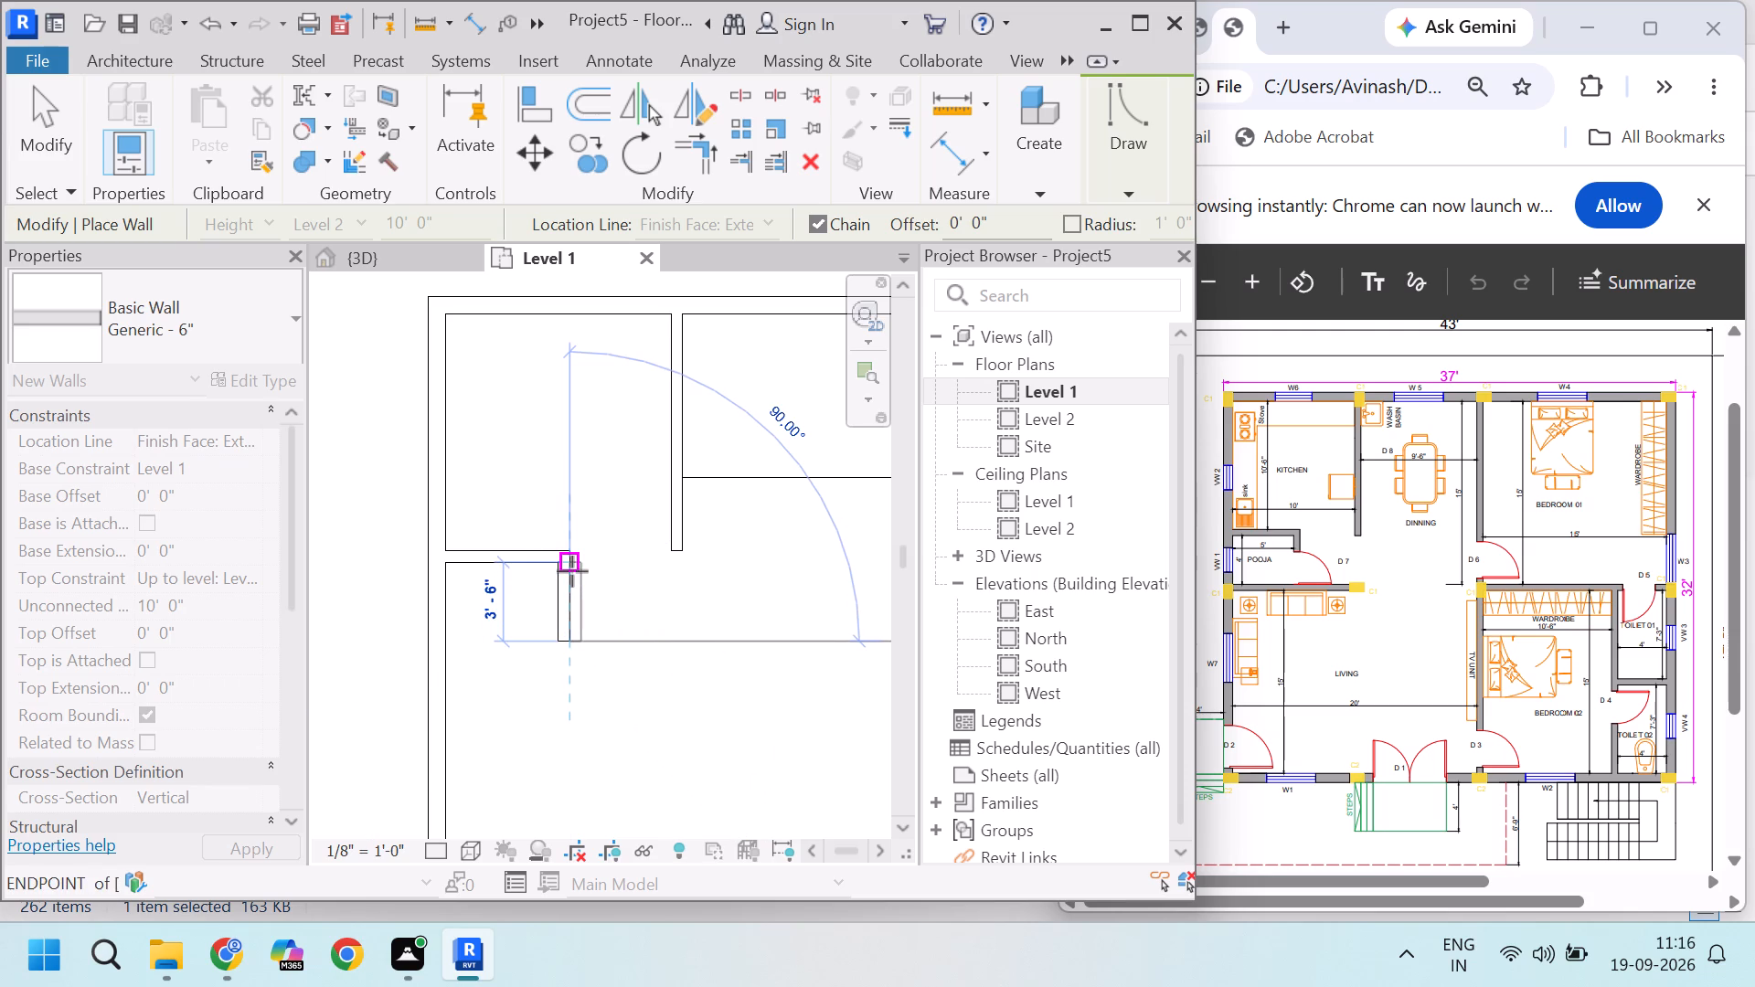
scroll(572, 571, "up", 3)
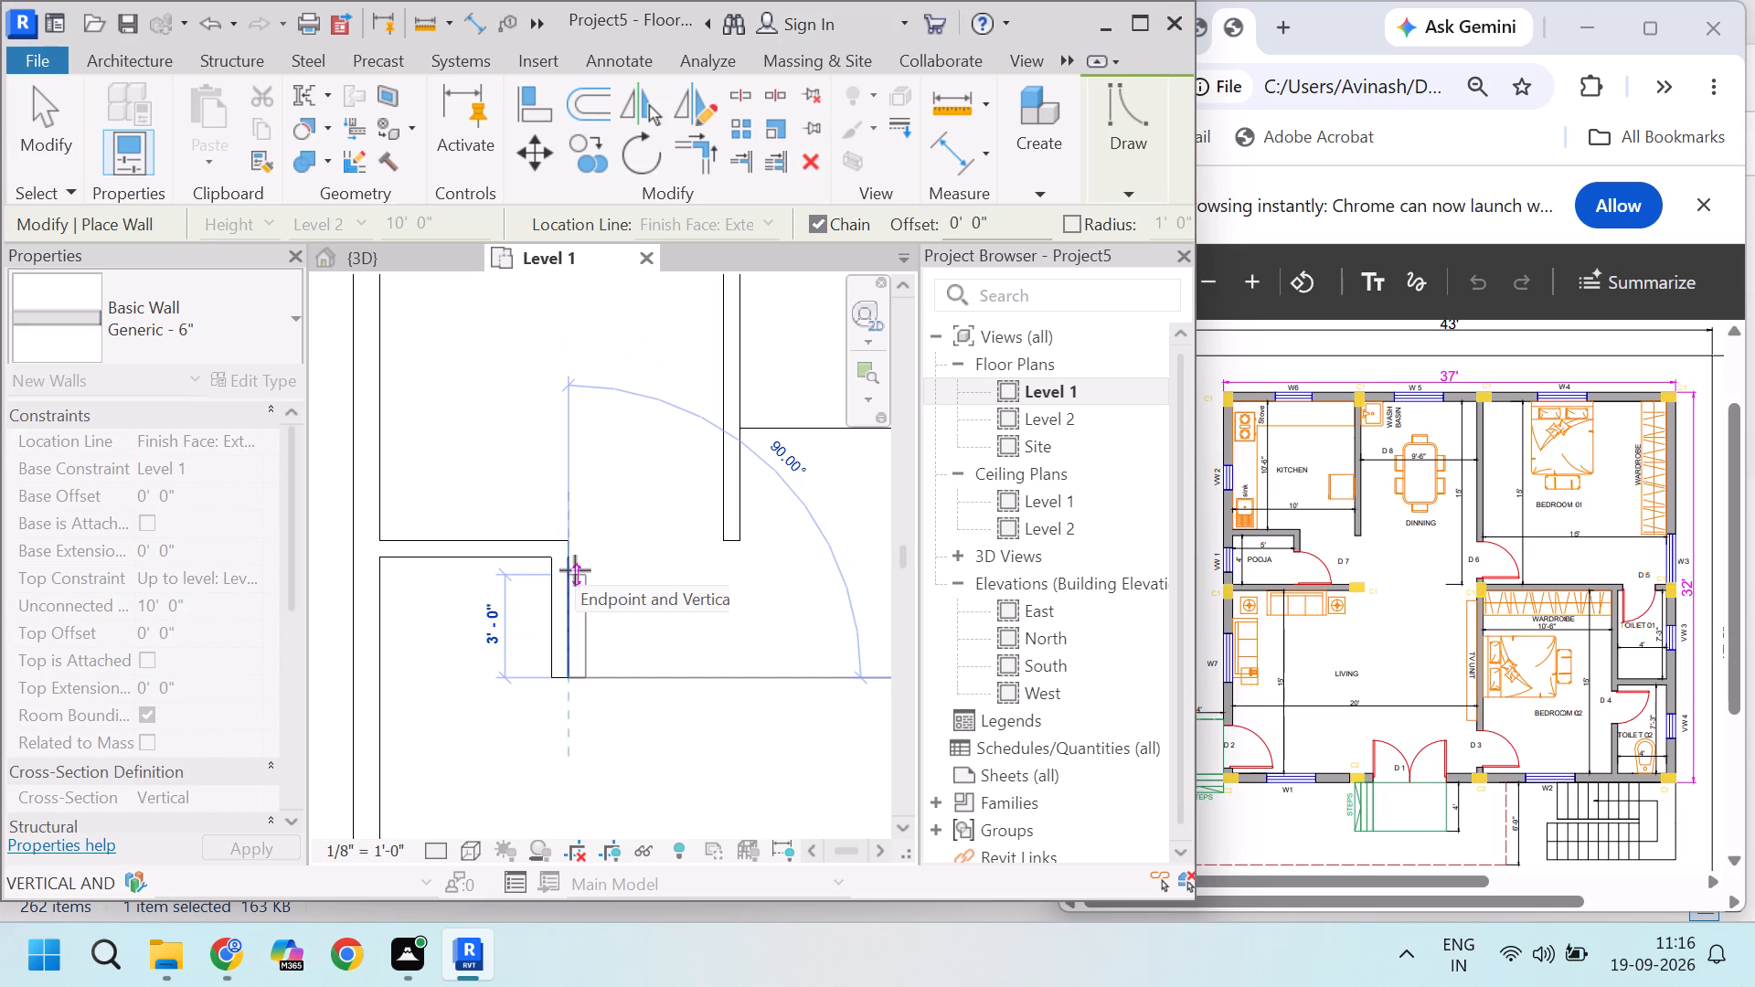
key("Escape")
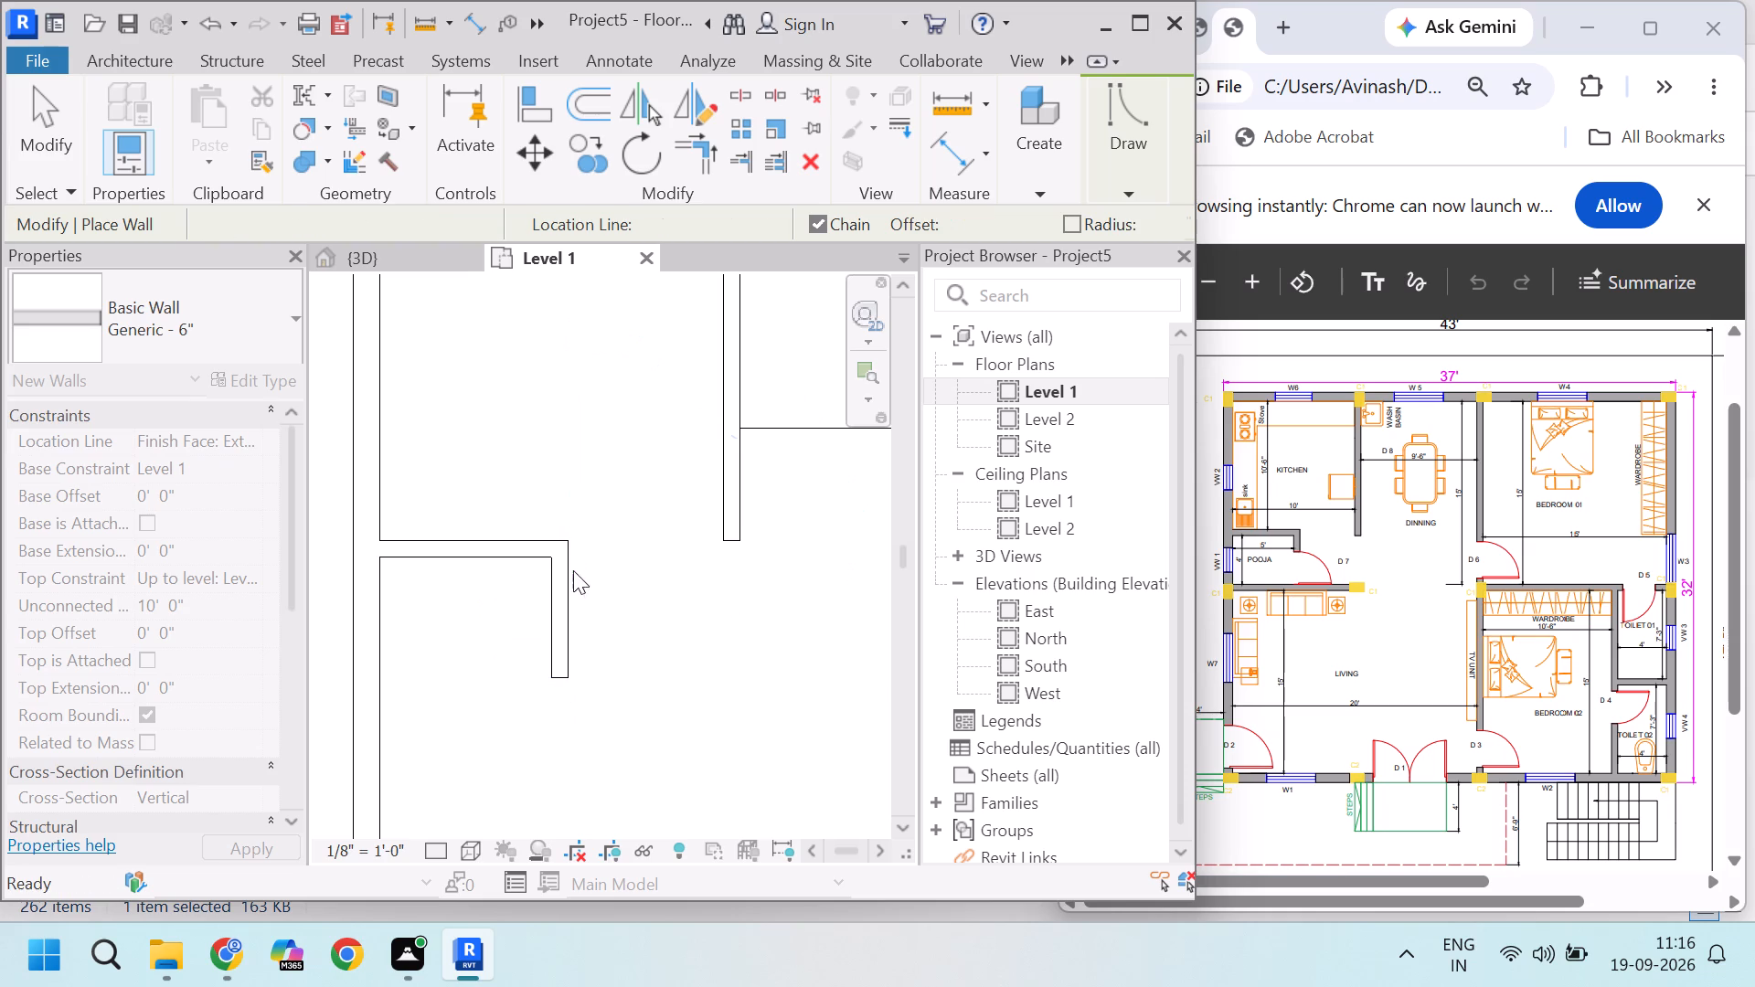
key("Escape")
key("Escape")
Set the length of the short pooja wall heading south to 4'-6".
left_click(555, 640)
scroll(624, 645, "up", 1)
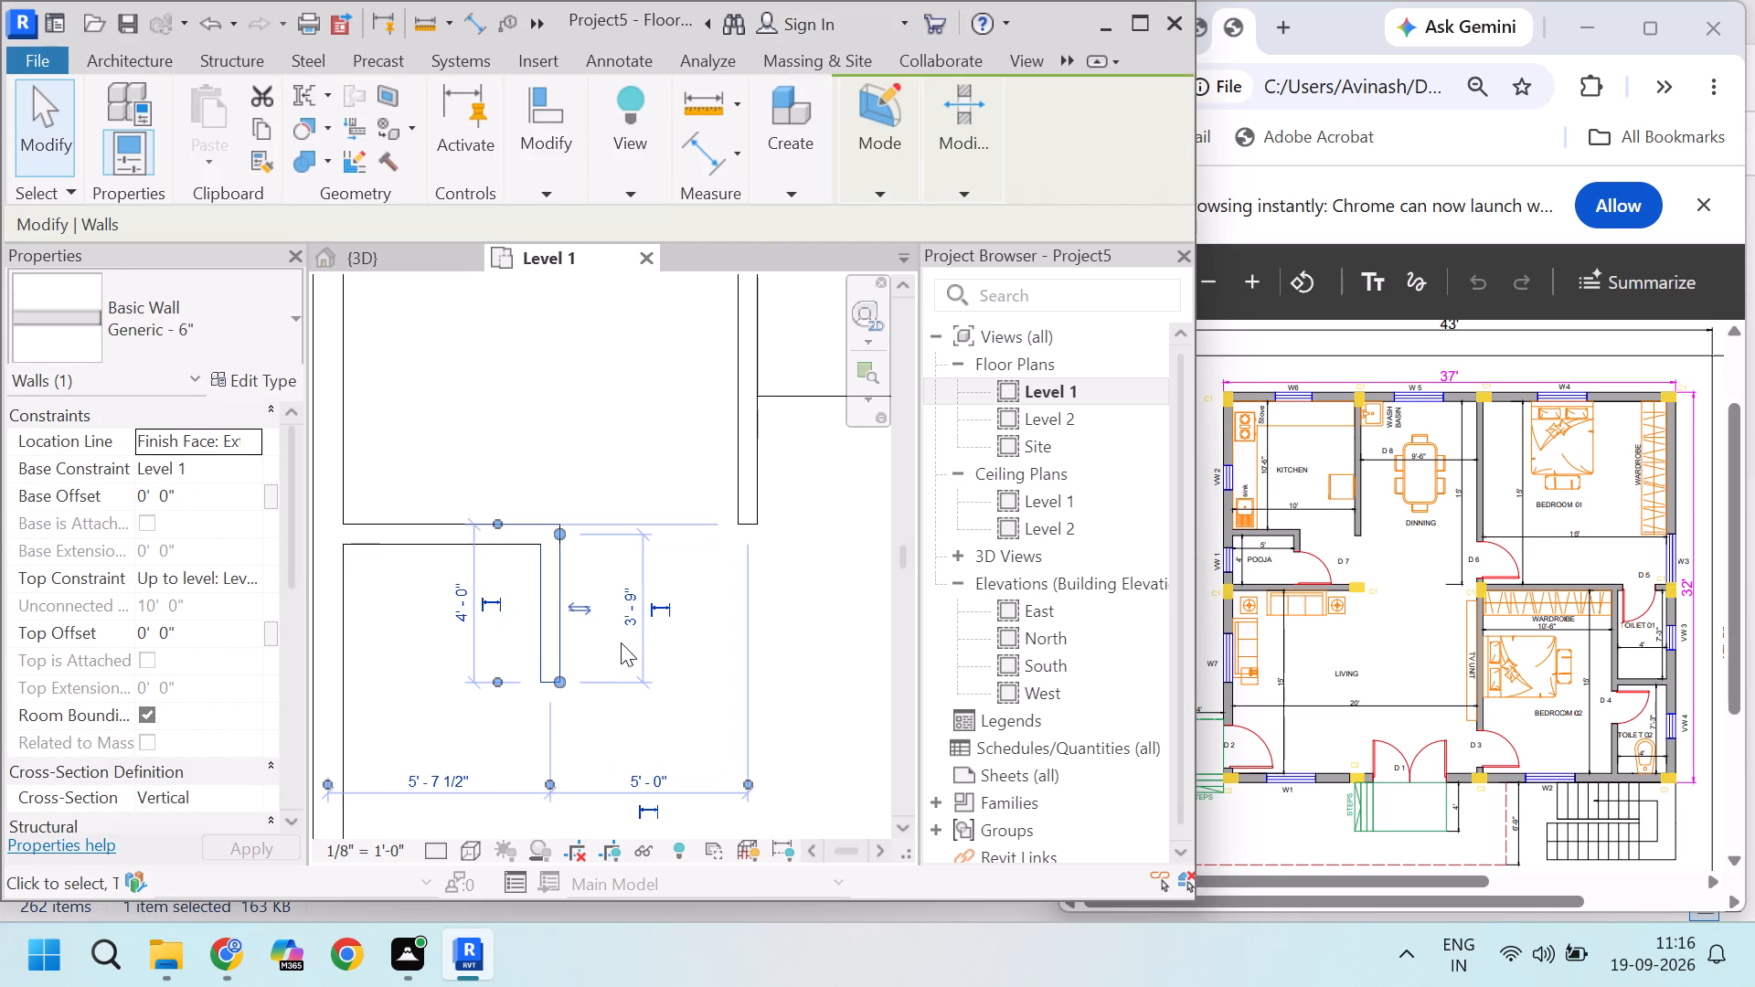
scroll(521, 559, "up", 1)
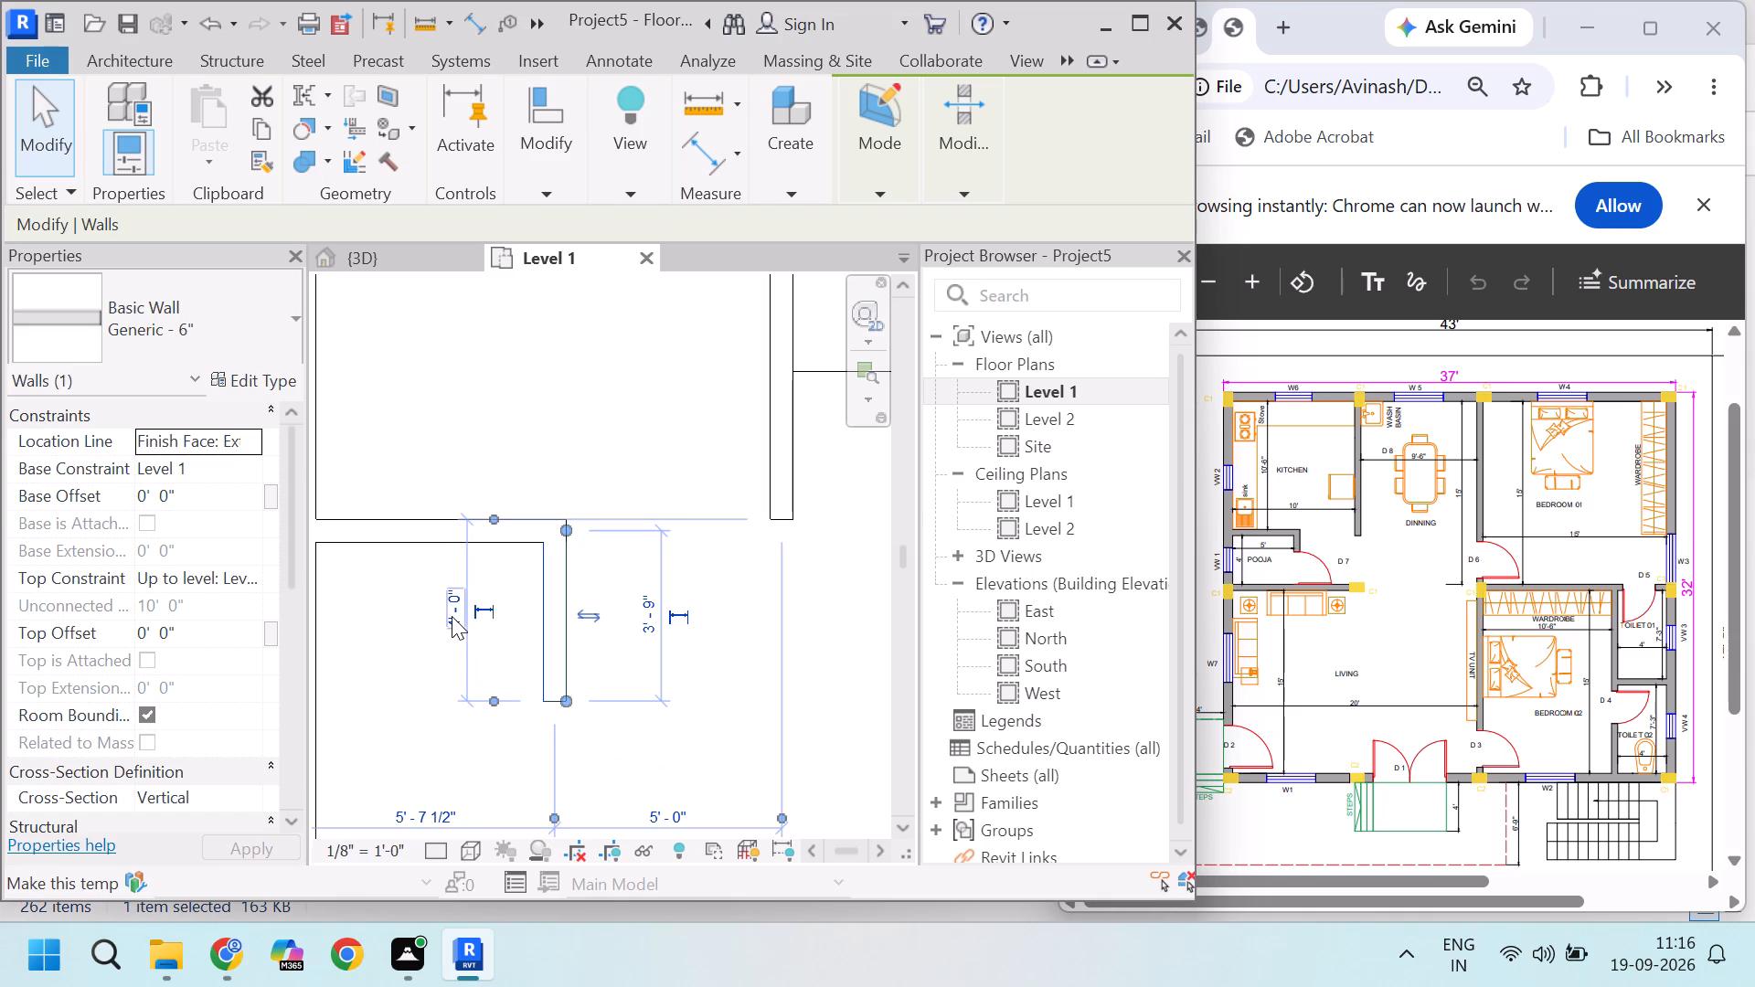
left_click(452, 616)
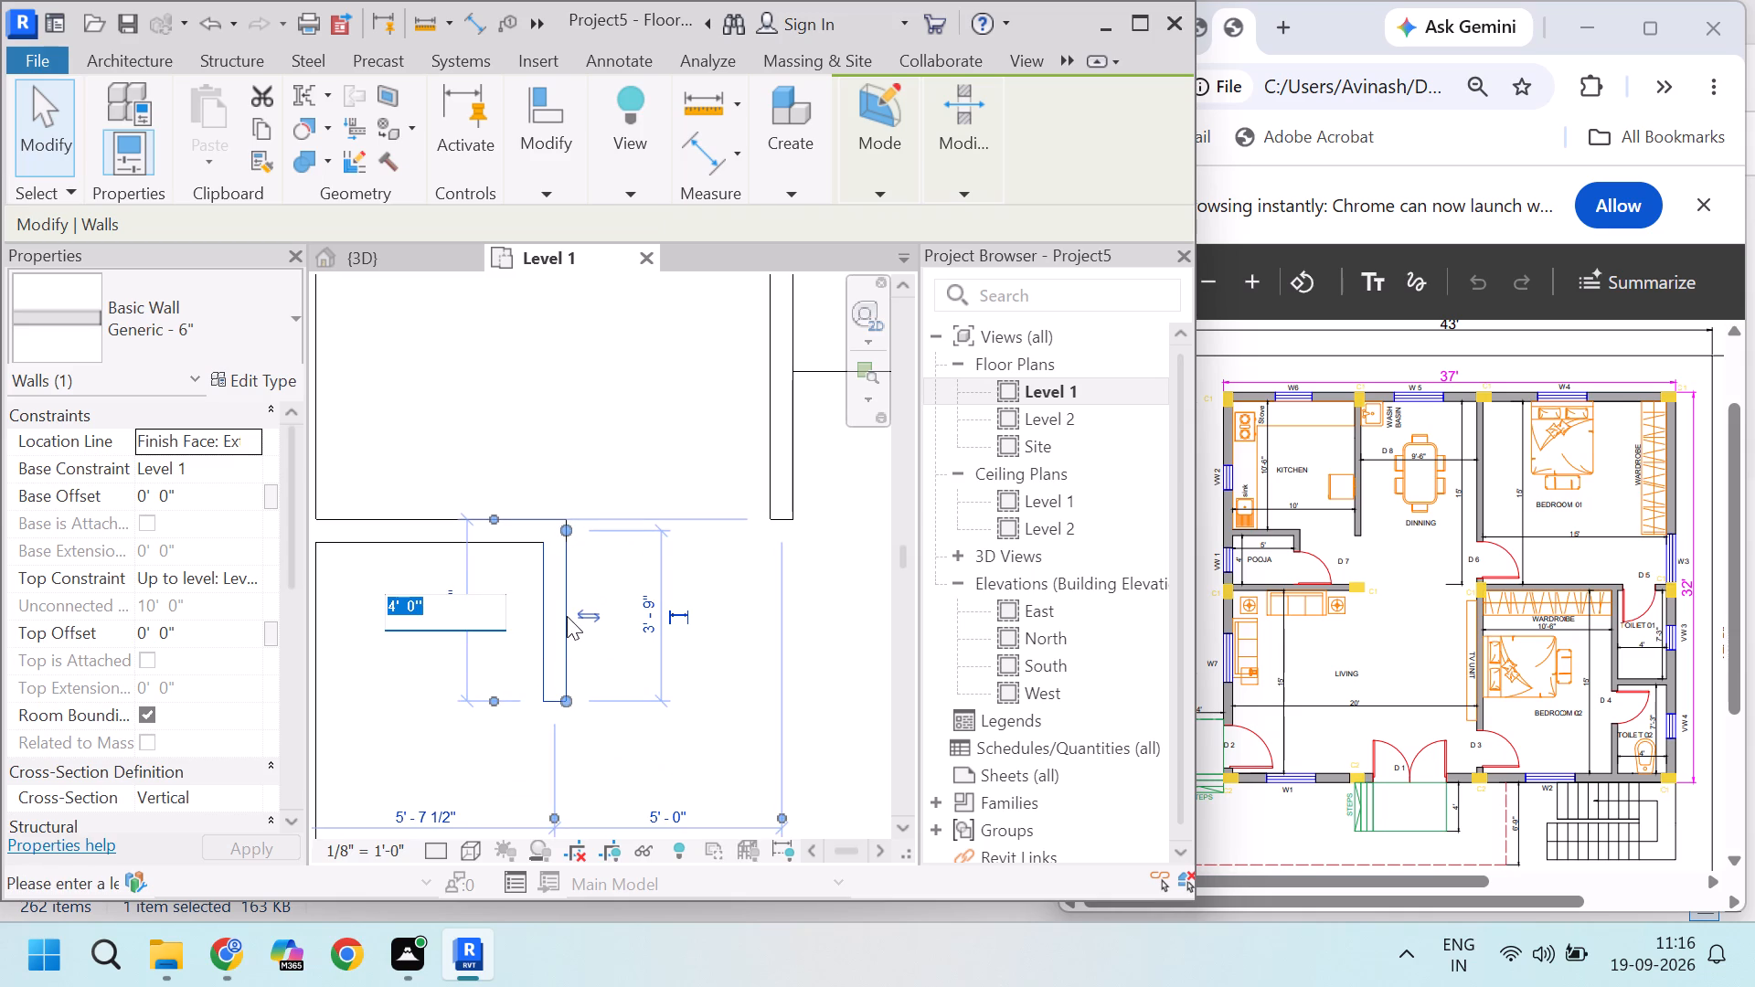
type("4;")
key("BackSpace")
key("apostrophe")
key("6")
key("Return")
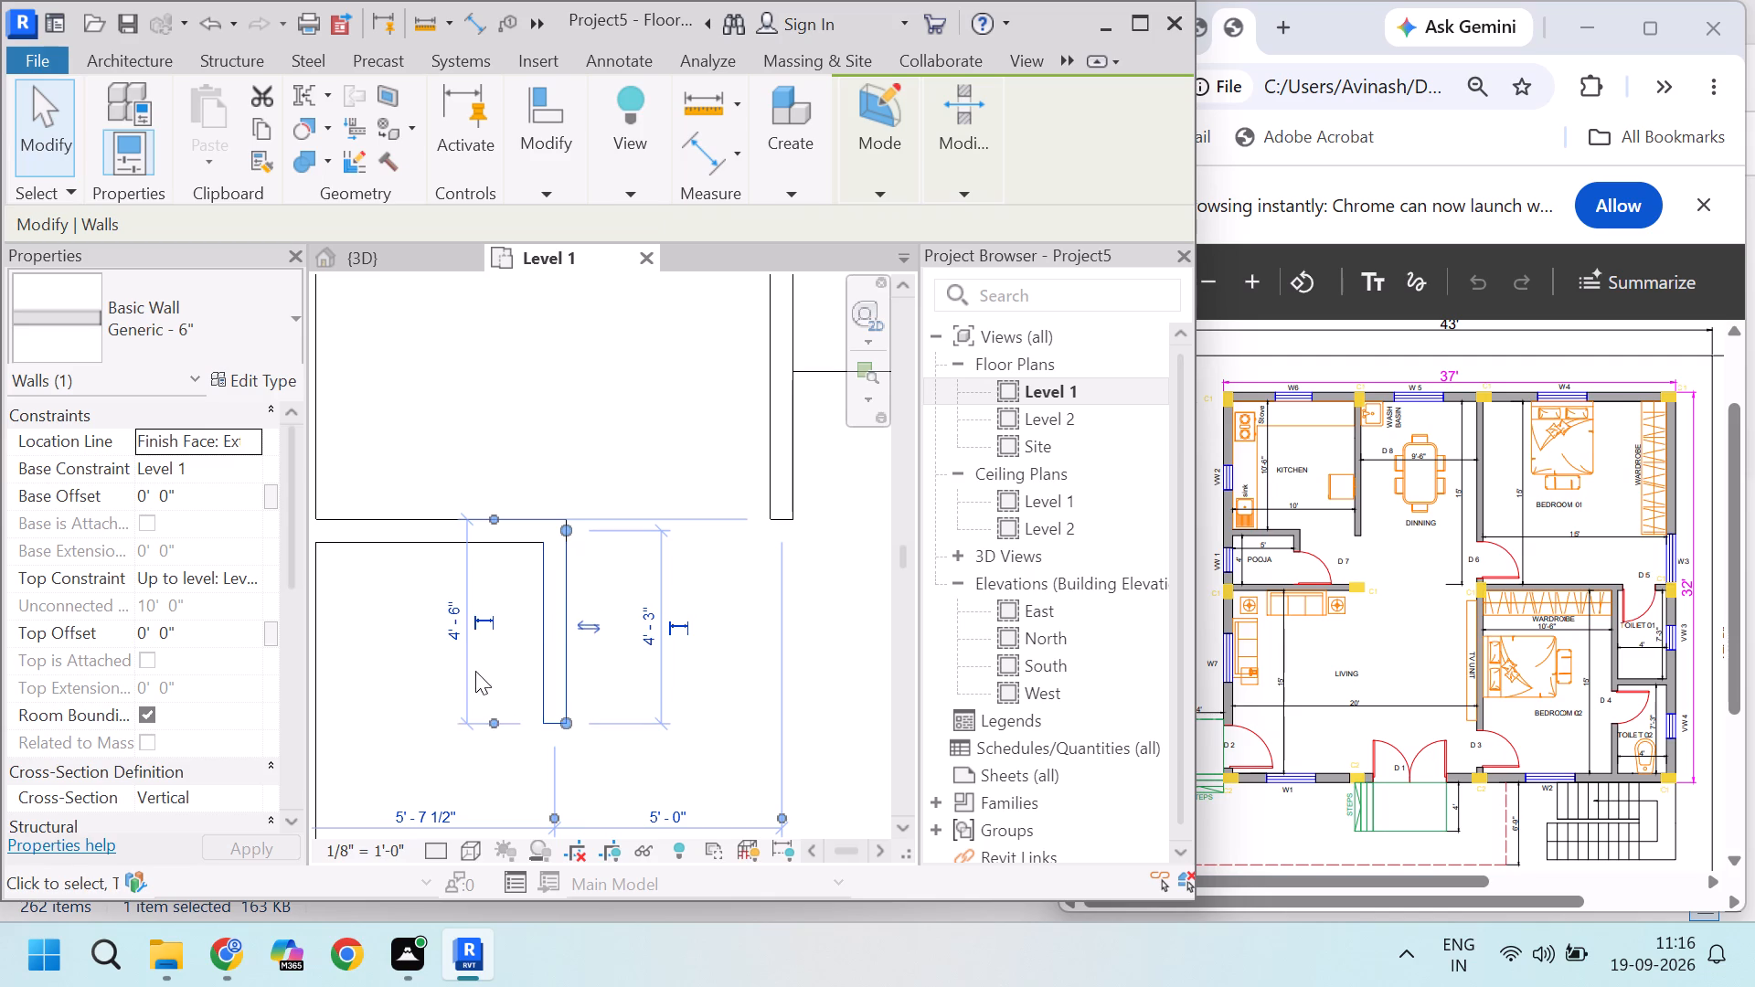
key("Escape")
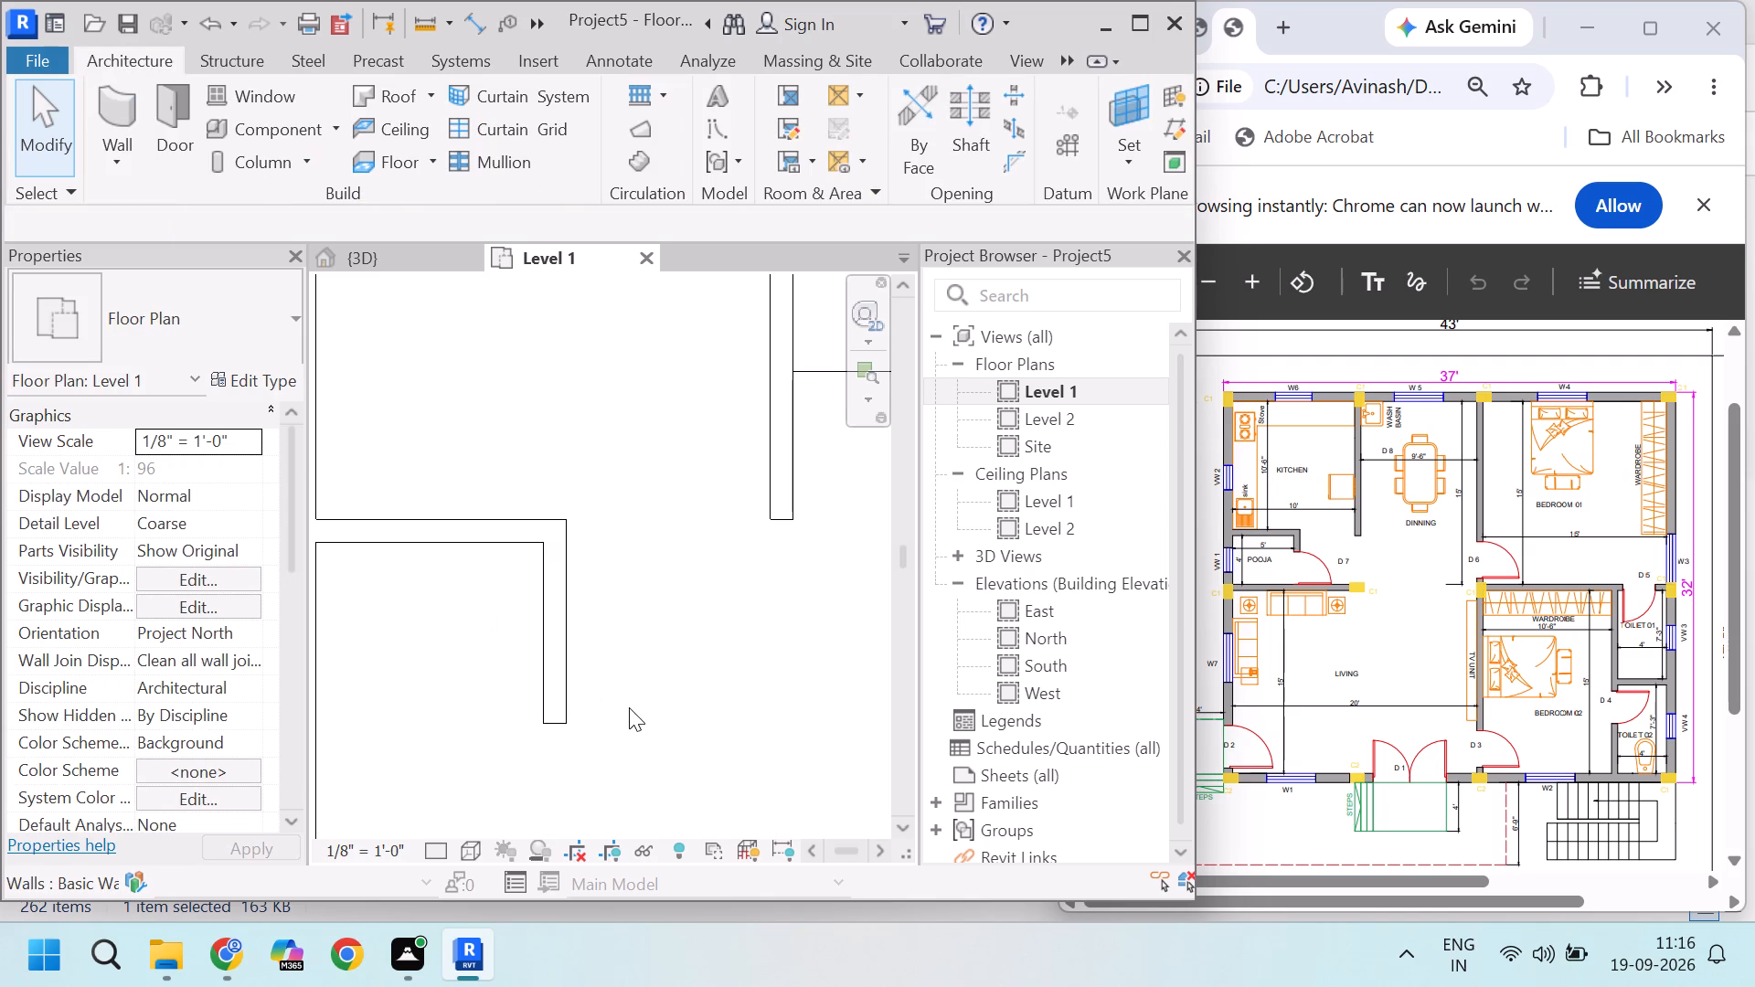
scroll(628, 707, "down", 2)
scroll(598, 686, "up", 2)
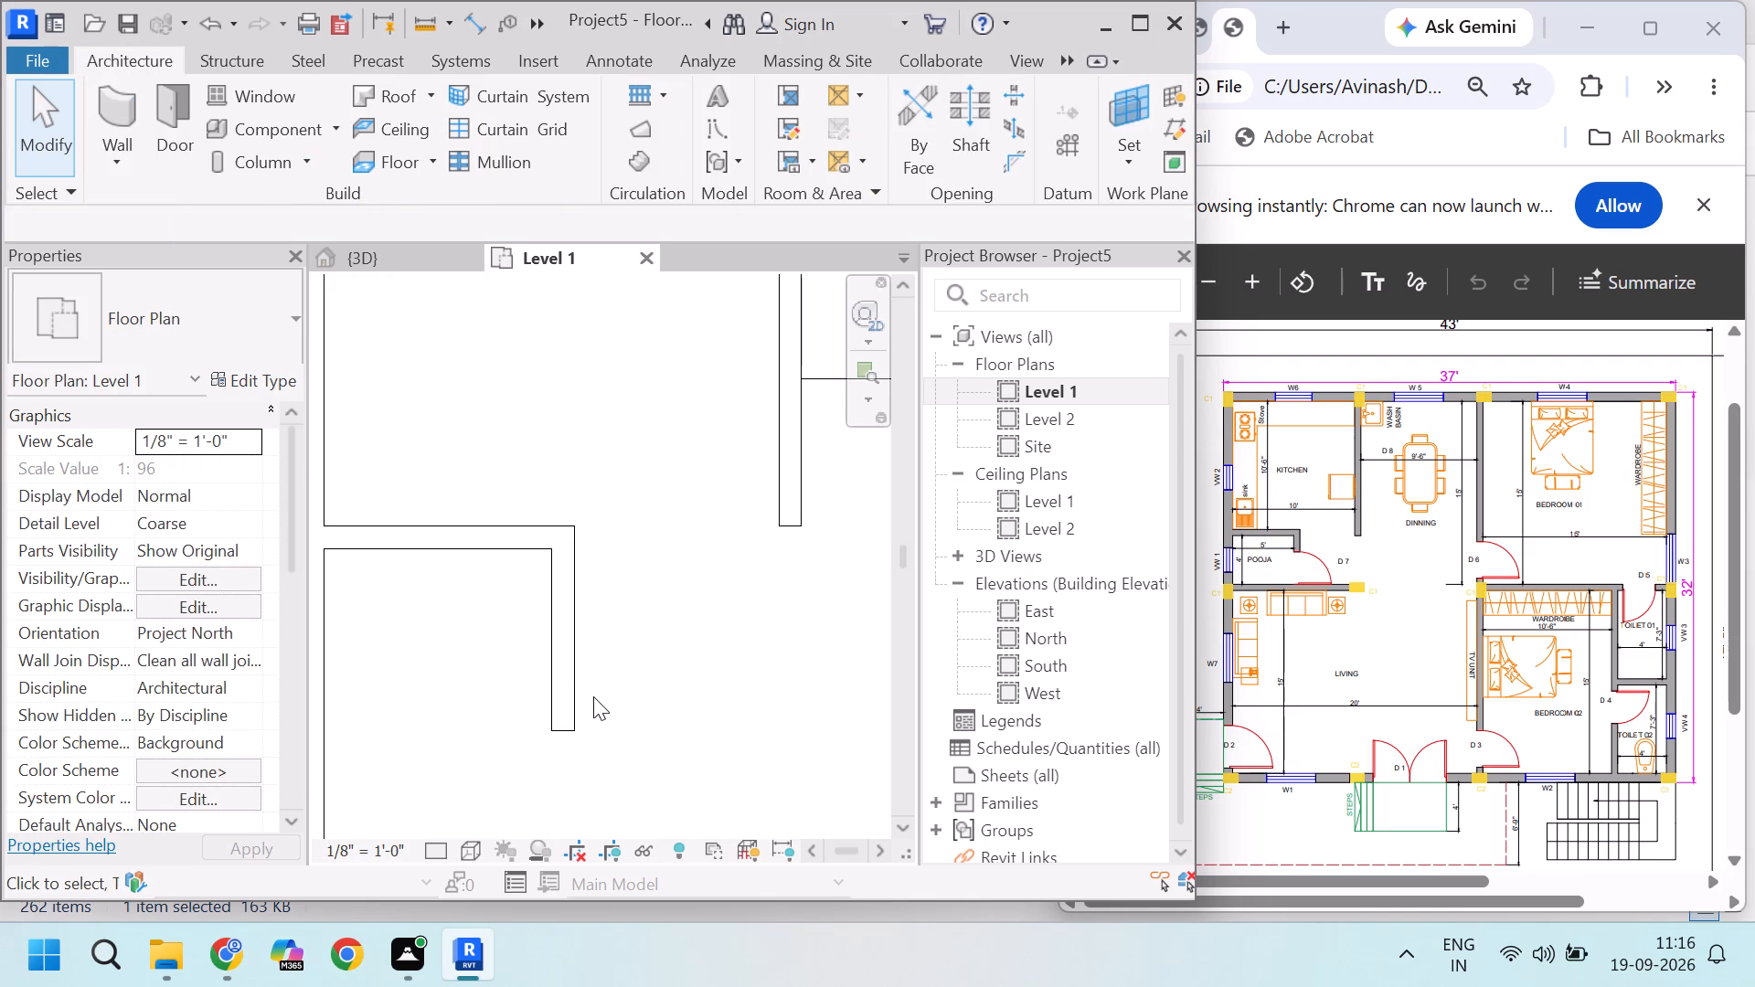
Measure the short pooja wall's length with the Aligned Dimension tool, from its south end to the pooja's north wall outer face.
key("l")
scroll(565, 734, "up", 2)
key("d")
key("i")
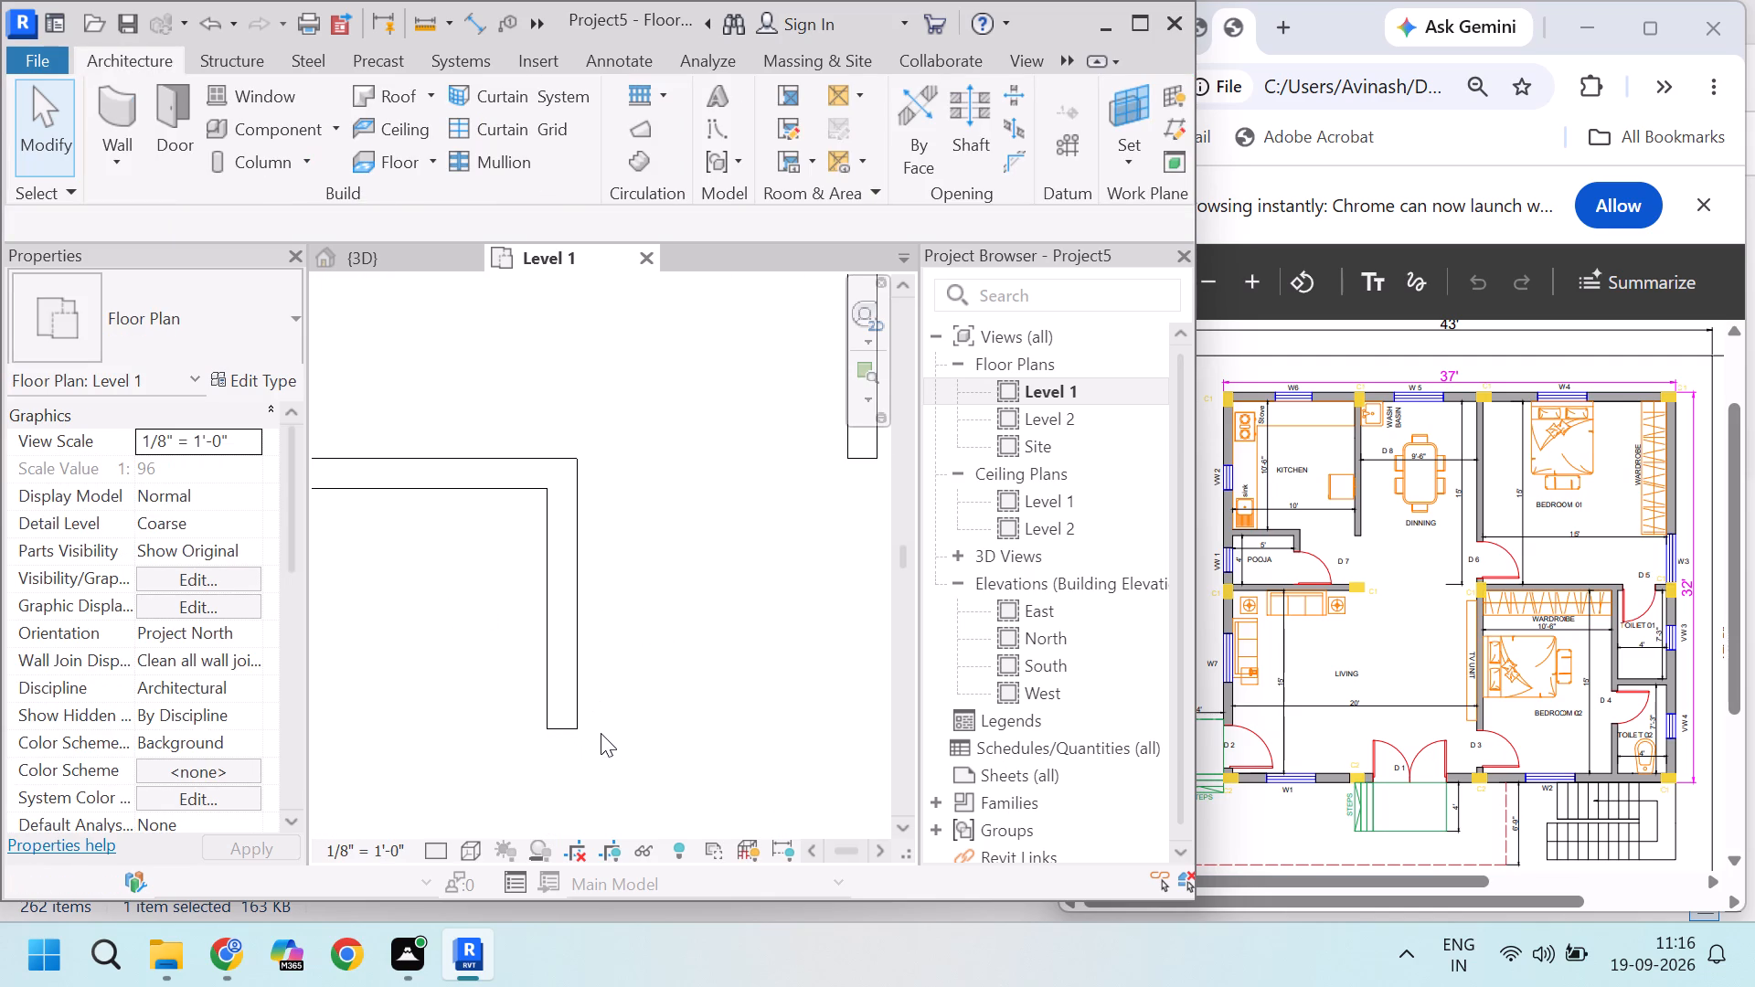
key("d")
key("i")
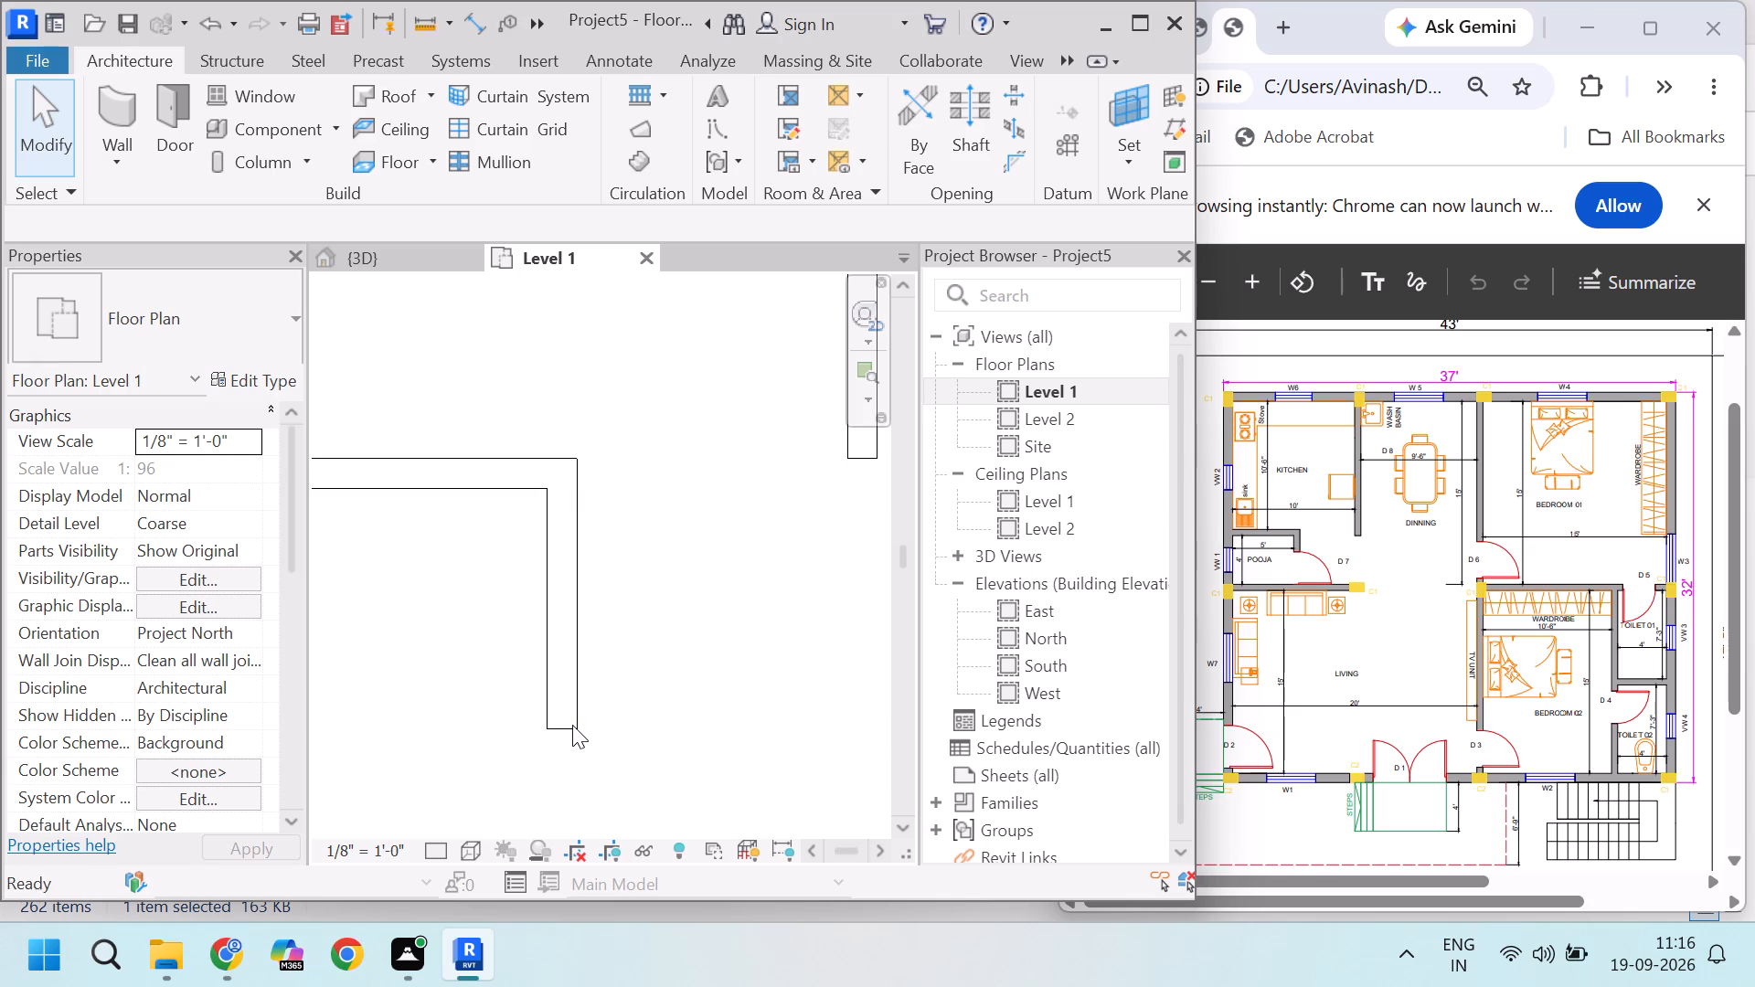
left_click(571, 724)
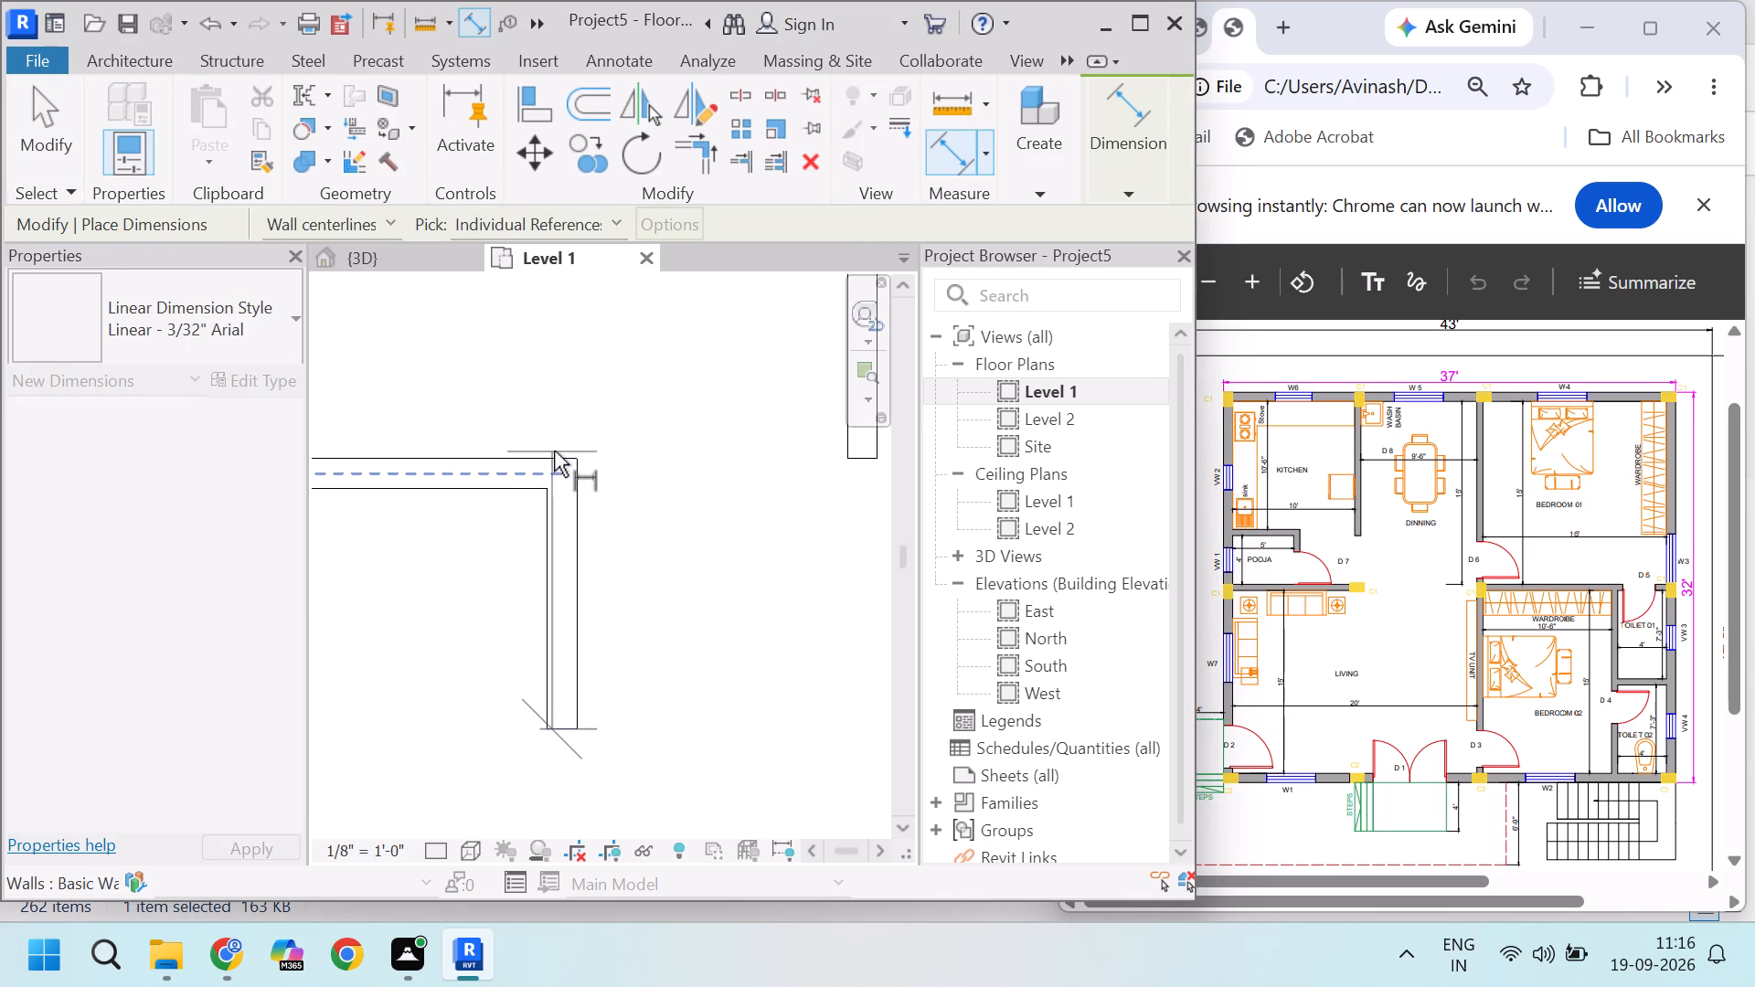
key("Tab")
key("Tab")
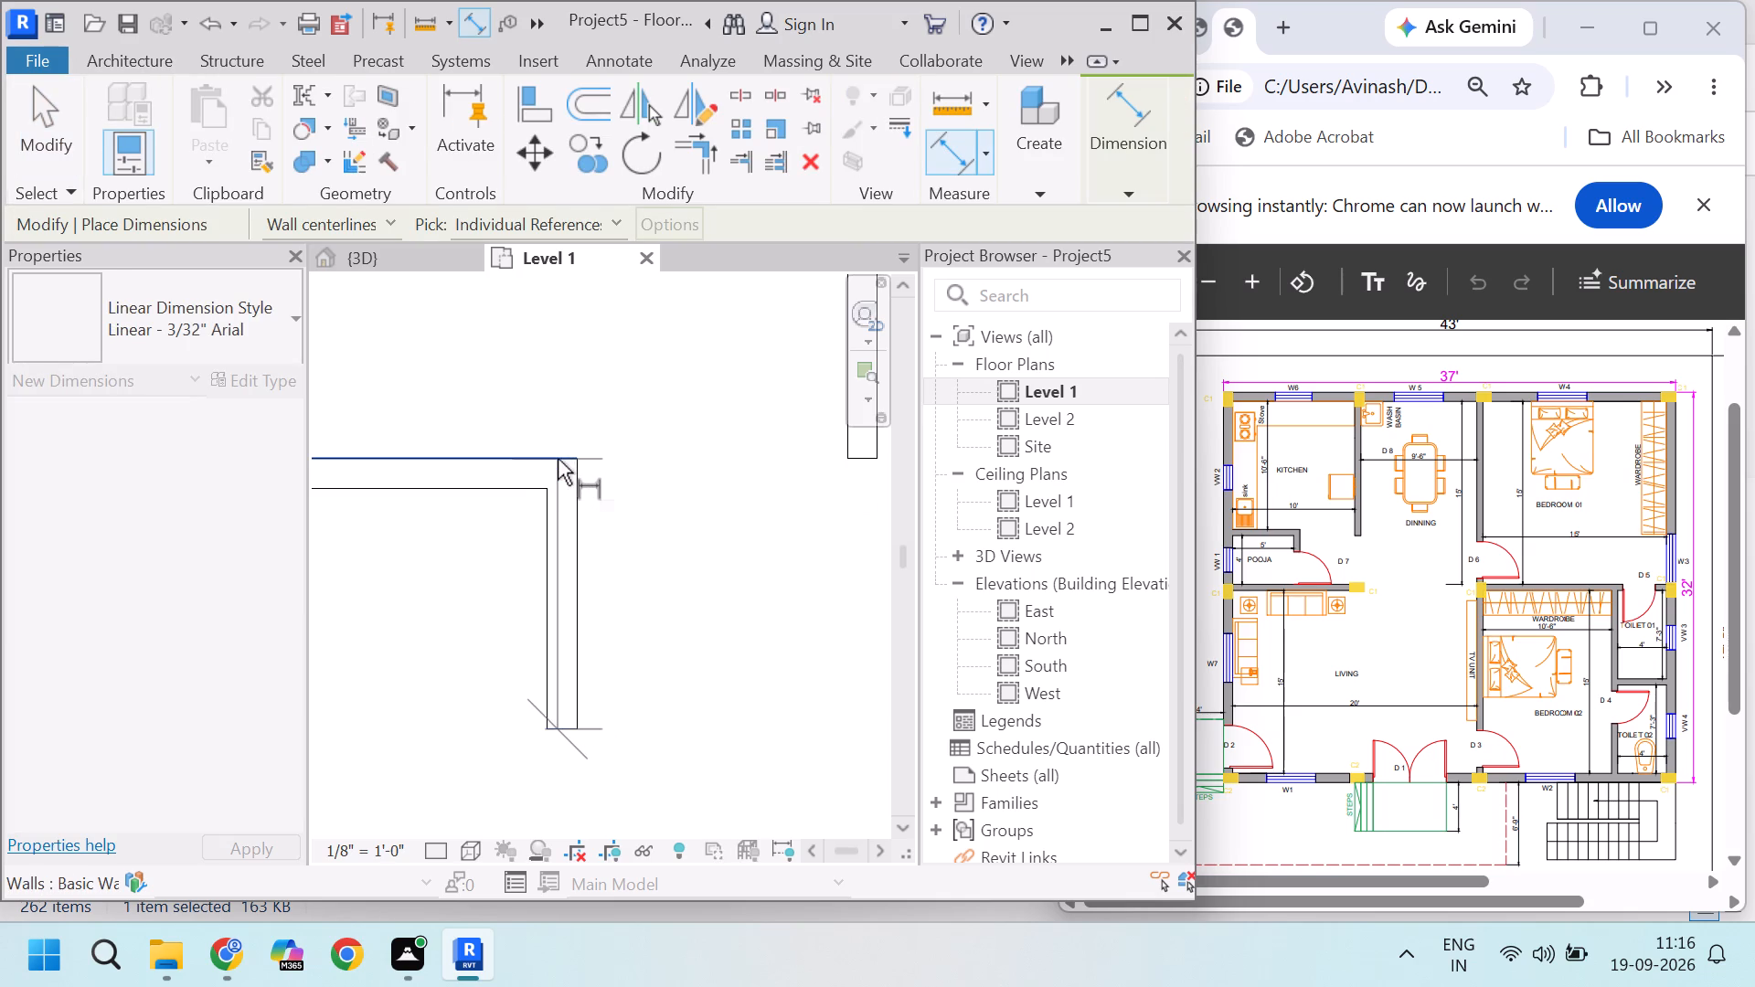
left_click(558, 459)
scroll(630, 466, "down", 4)
key("Escape")
key("Escape")
key("Escape")
key("Escape")
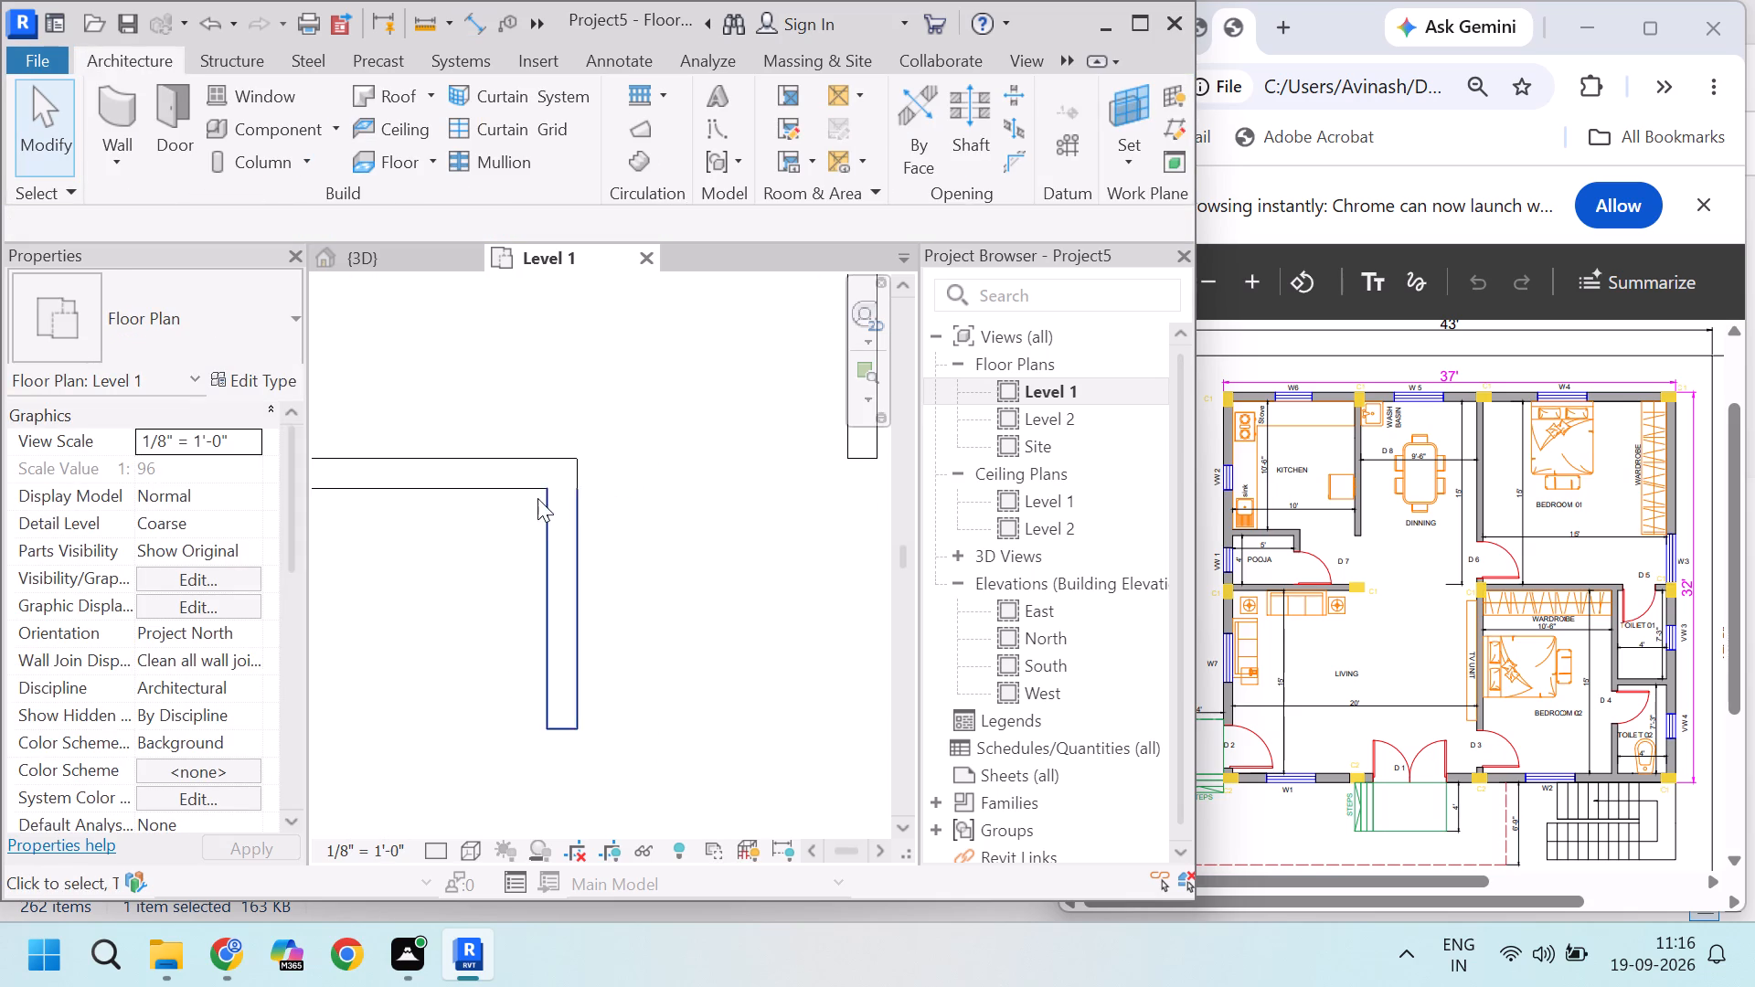
Measure the pooja's clear width with the Aligned Dimension tool, from the west exterior wall's inner face to the short wall's inner face.
scroll(537, 525, "down", 5)
scroll(541, 575, "up", 2)
type("di")
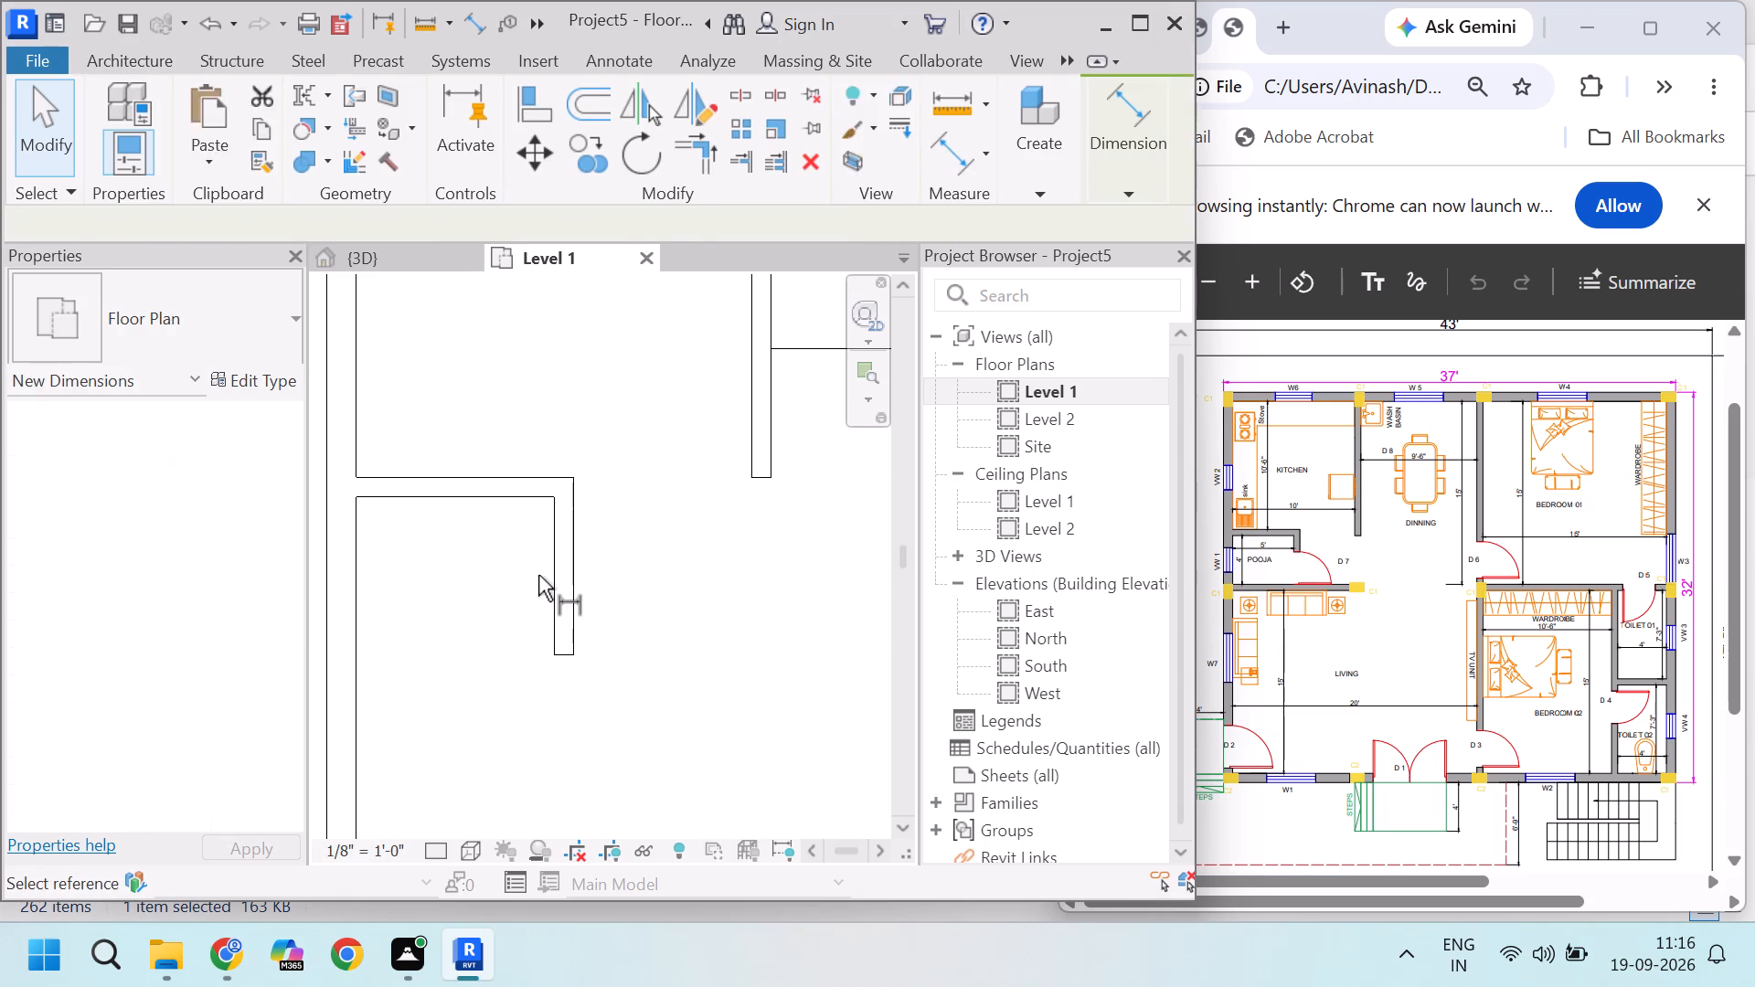
scroll(413, 619, "up", 4)
scroll(540, 564, "down", 4)
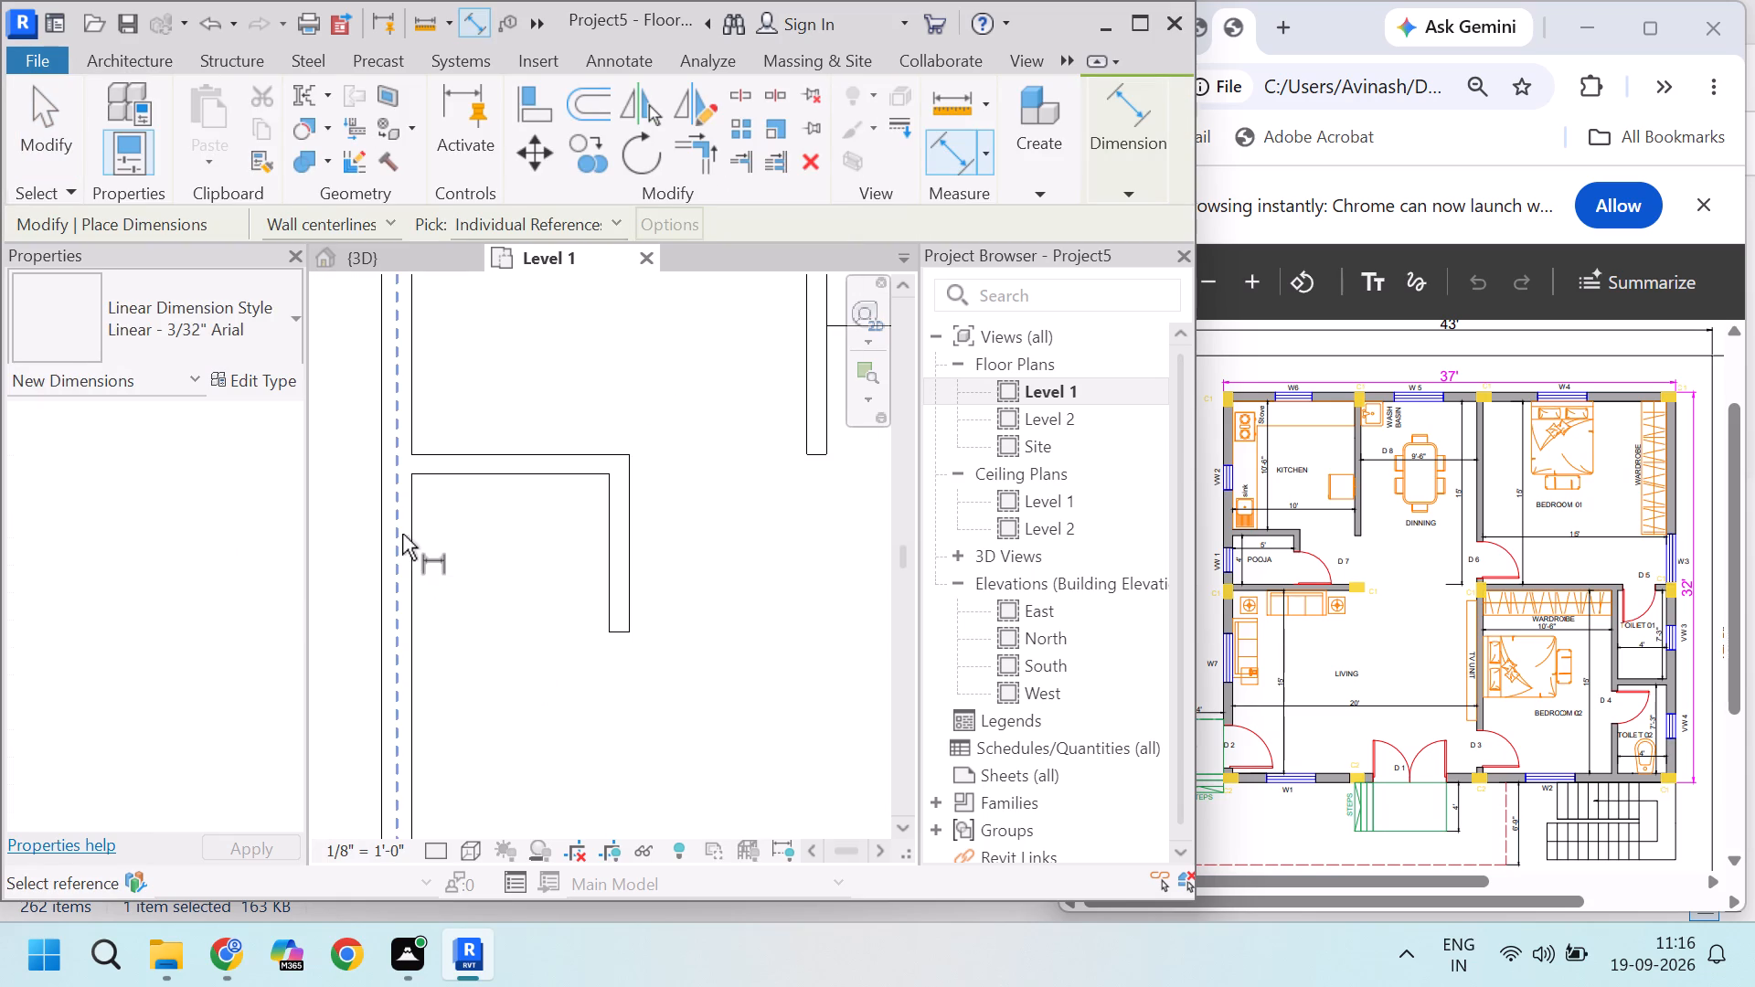
key("Tab")
key("Tab")
left_click(422, 547)
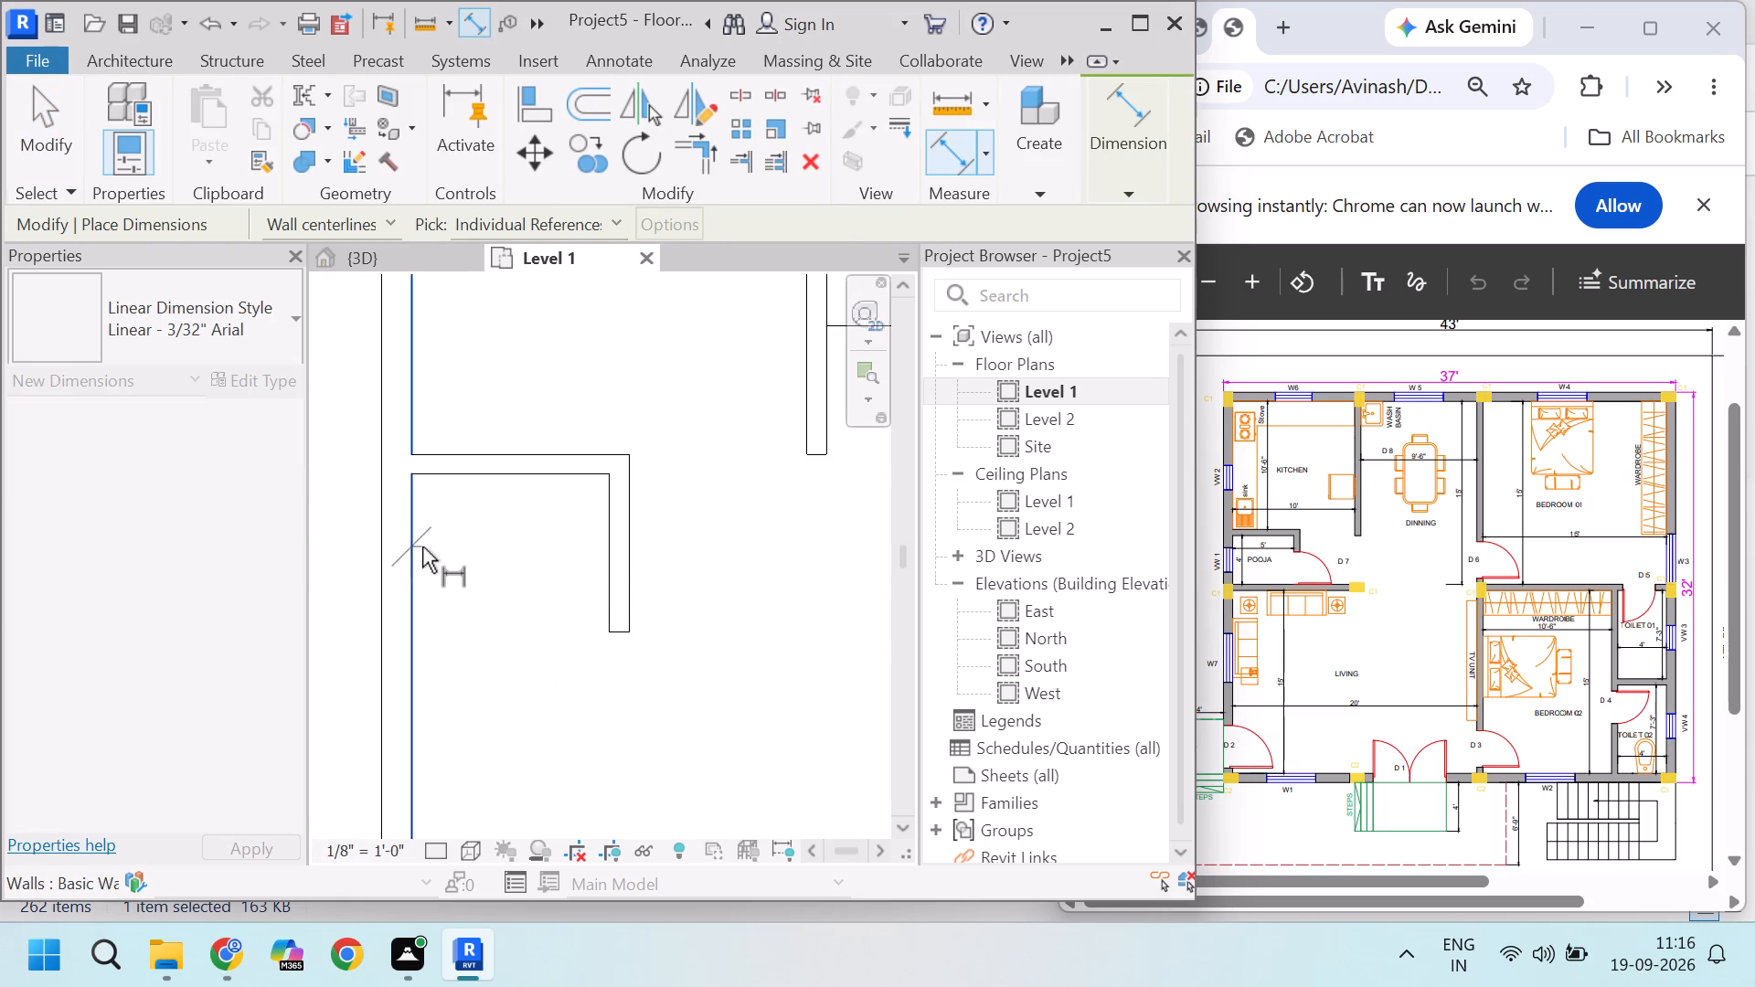
key("Tab")
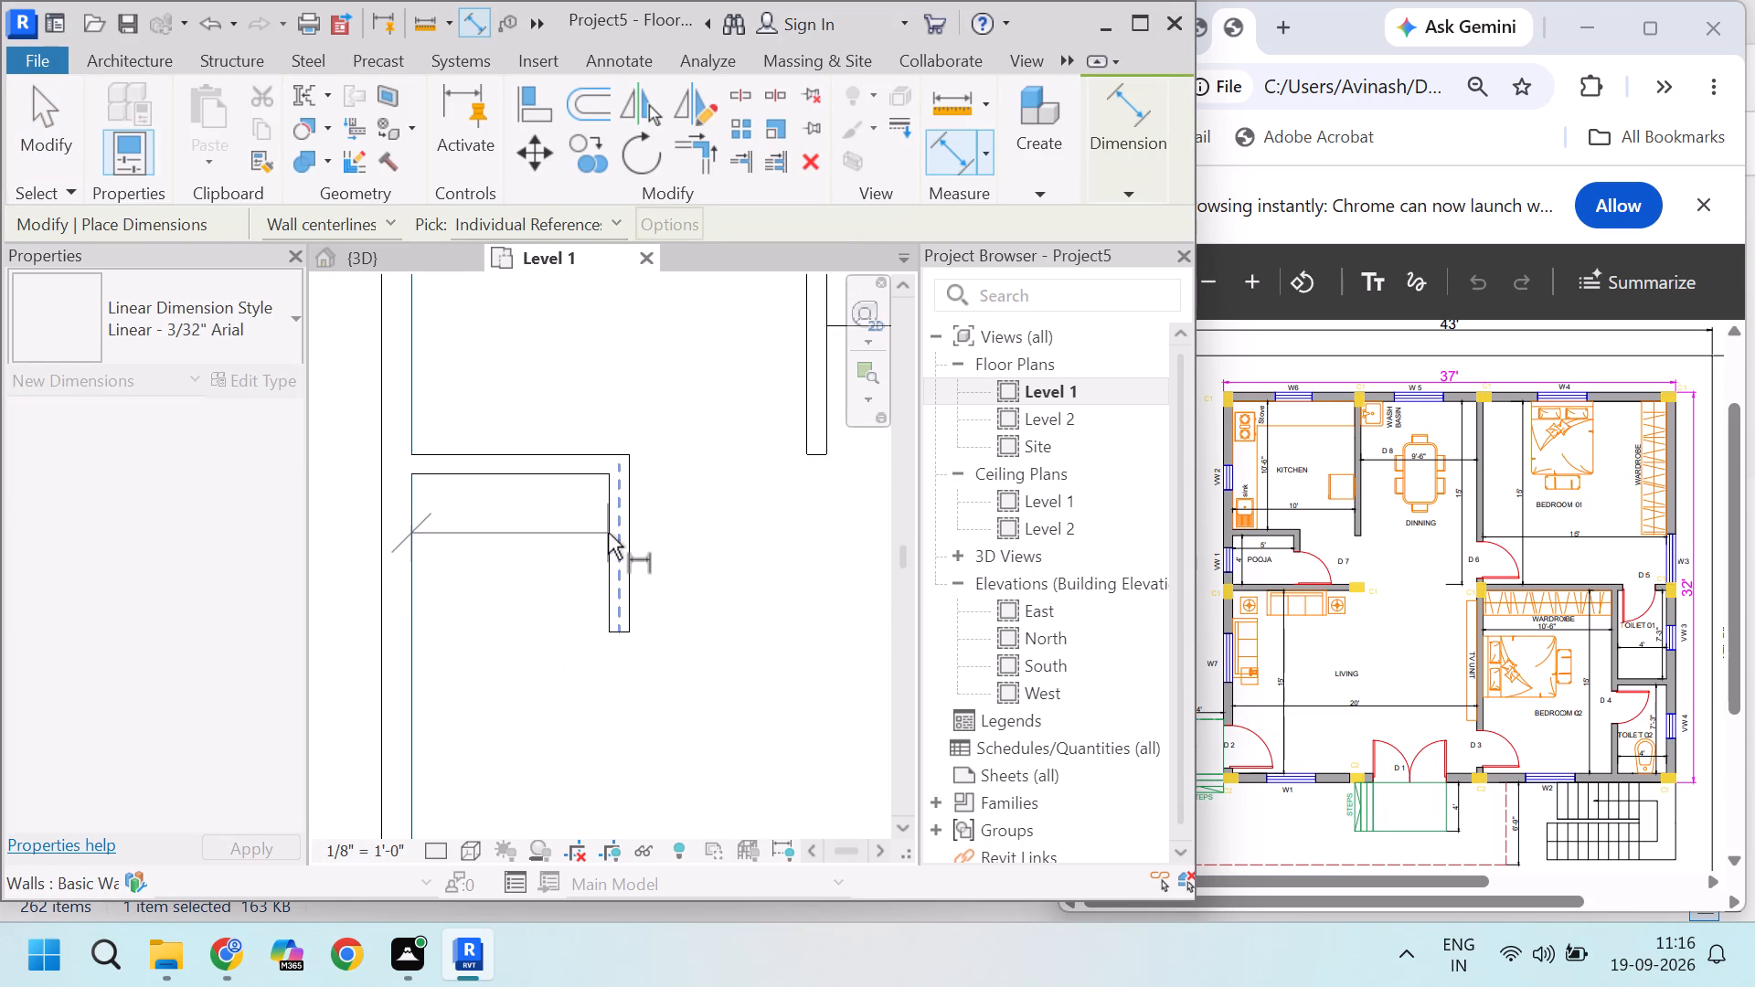
left_click(608, 533)
key("Escape")
key("Escape")
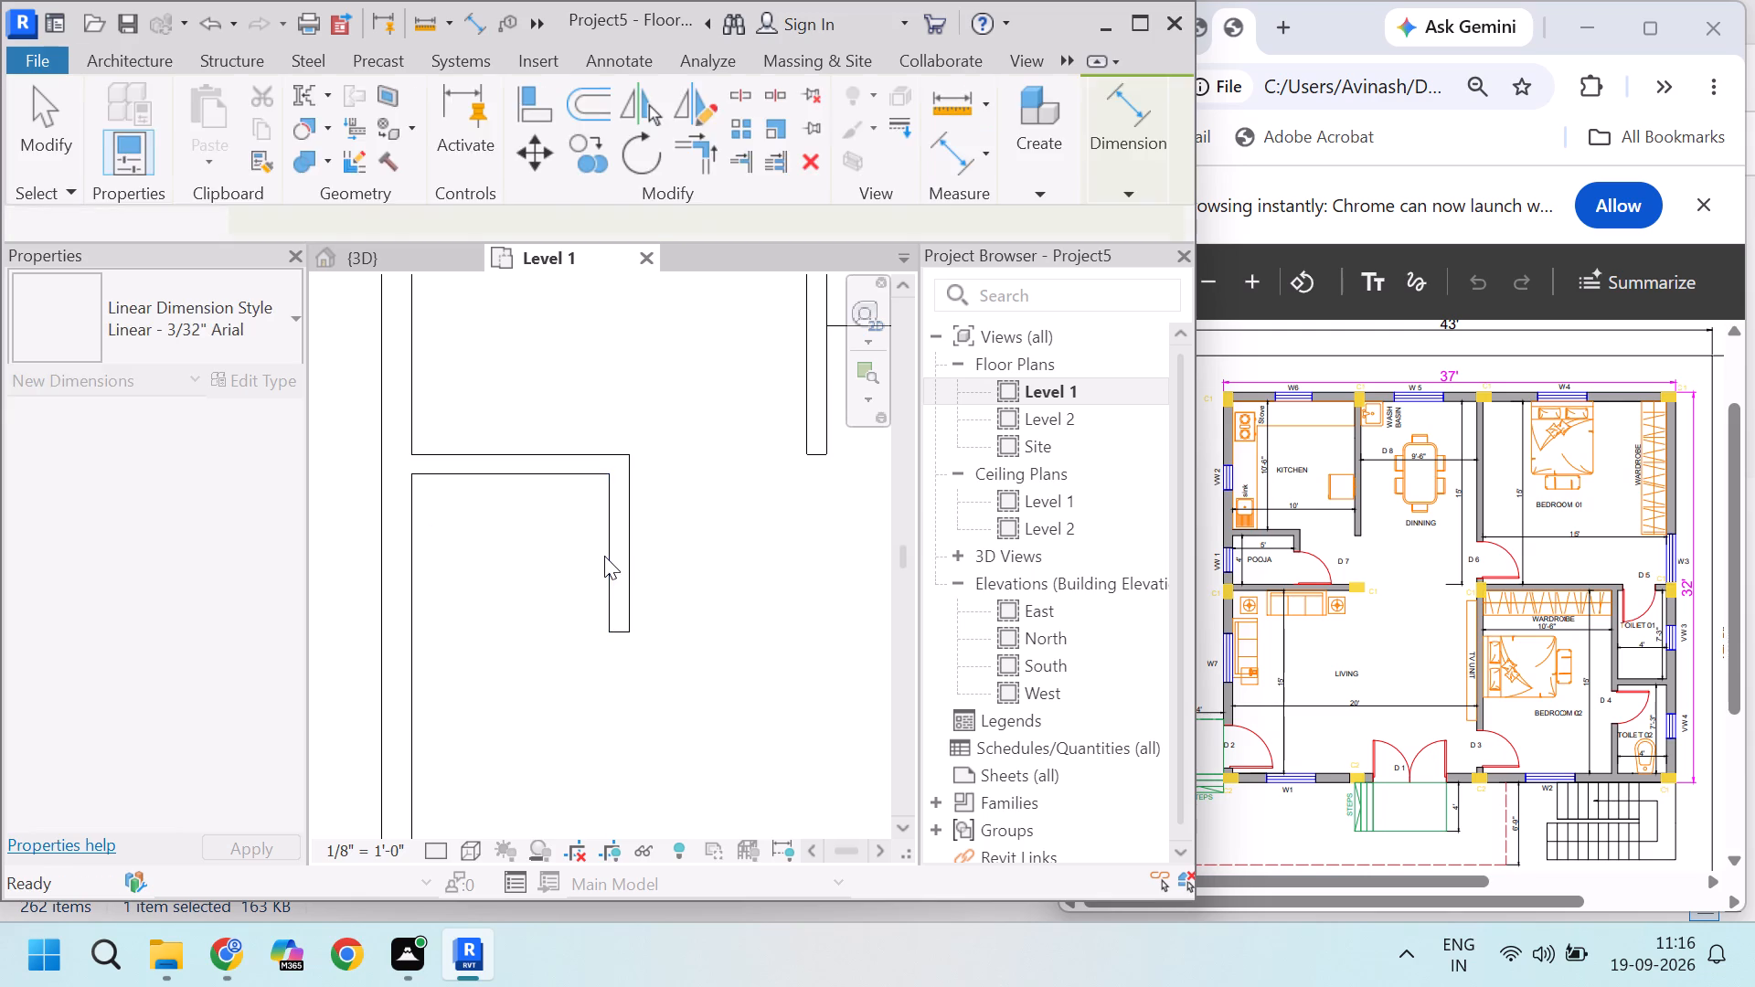
key("Escape")
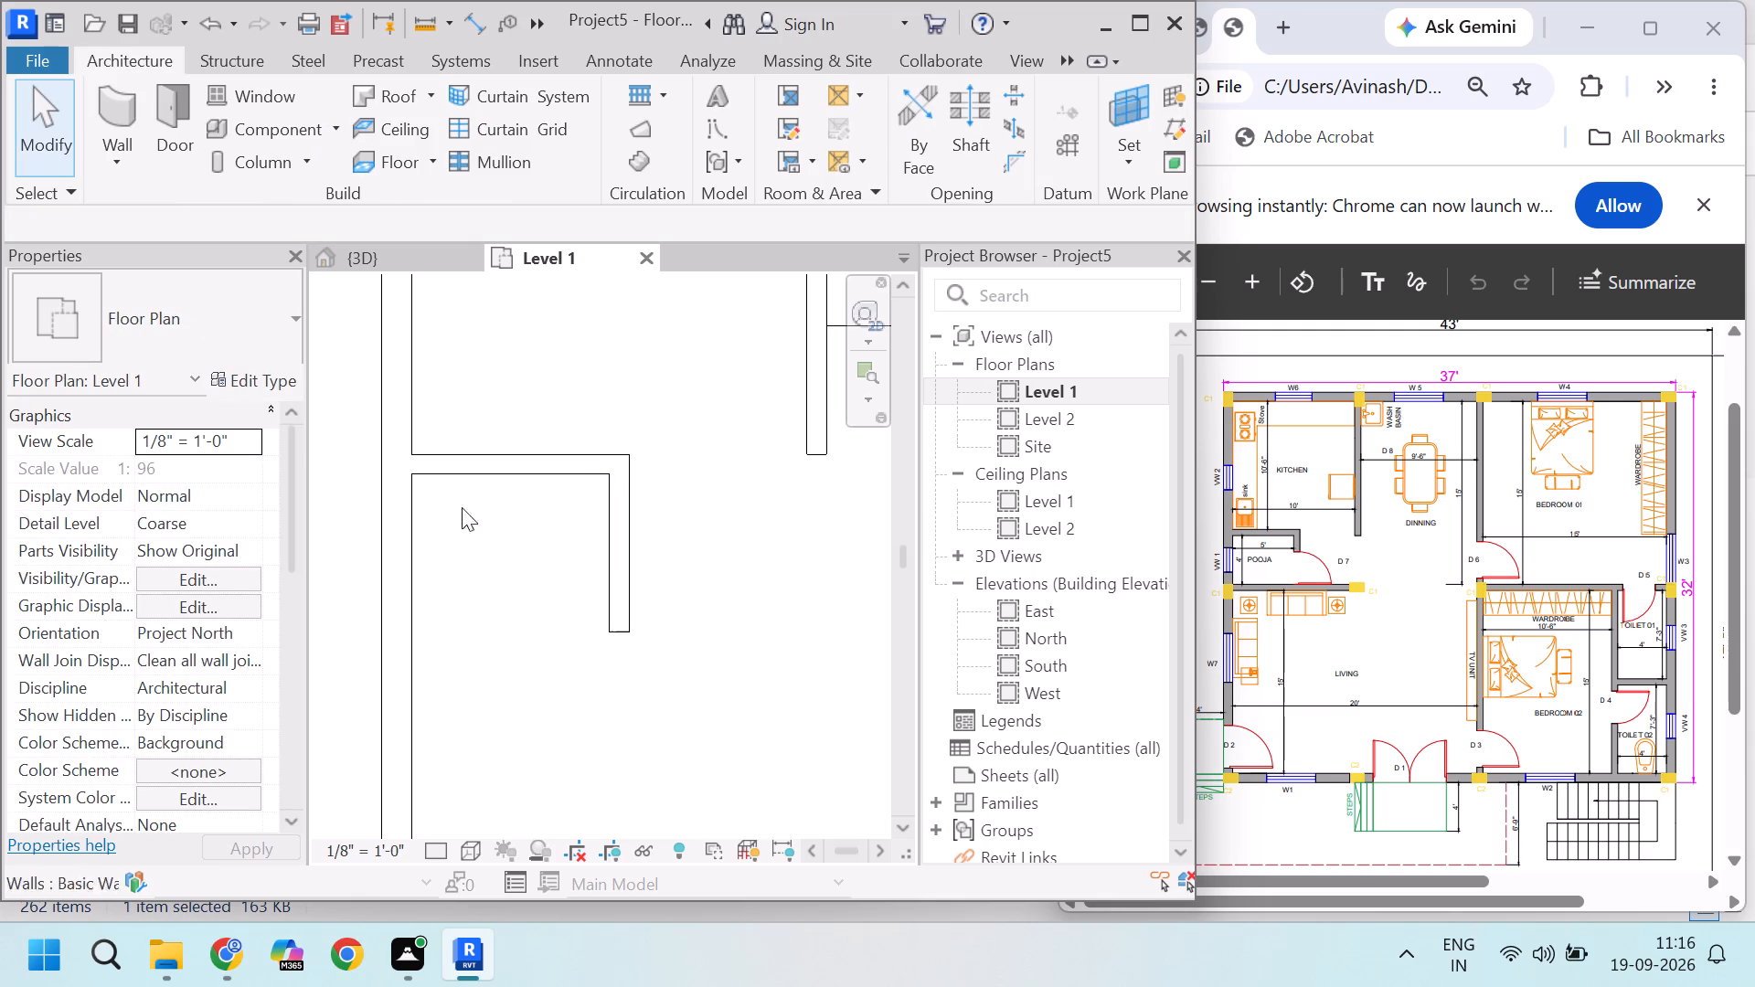
Draw a Generic - 6" wall east from the west exterior wall along the short pooja wall's south end, ending in line with the kitchen wall's east face.
scroll(341, 447, "down", 4)
scroll(505, 498, "up", 4)
scroll(612, 473, "down", 3)
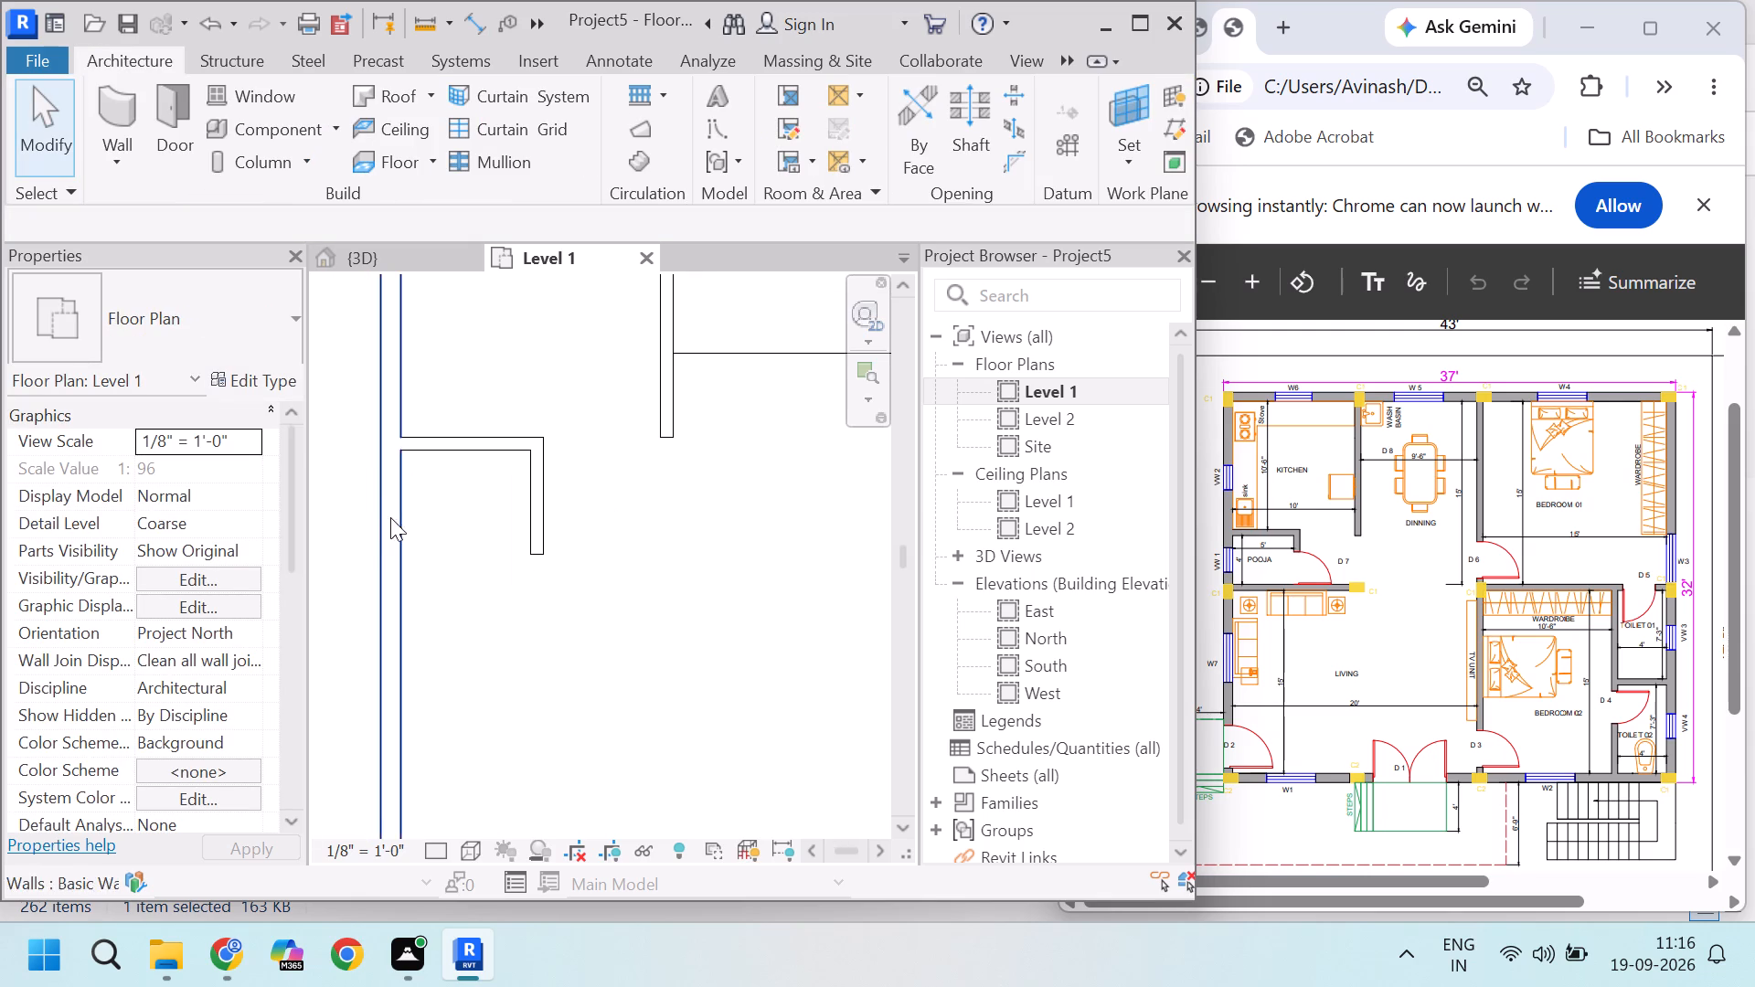
scroll(420, 504, "up", 3)
scroll(500, 414, "up", 2)
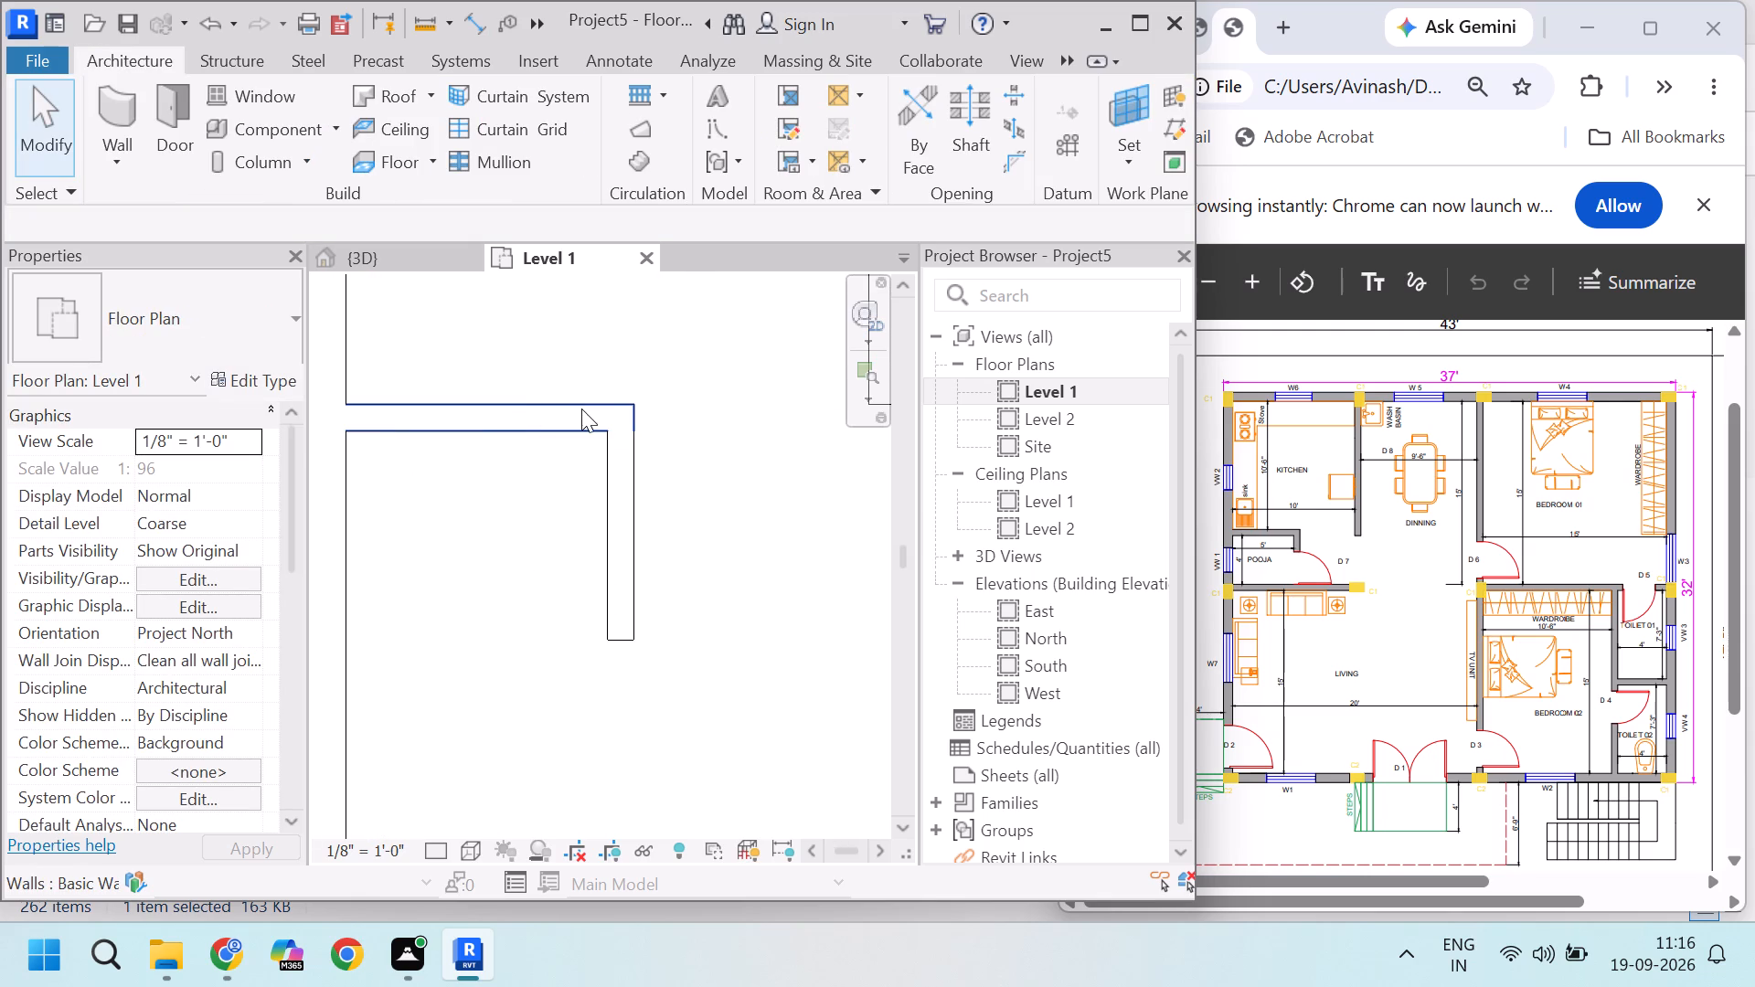
scroll(581, 409, "down", 2)
scroll(475, 442, "up", 2)
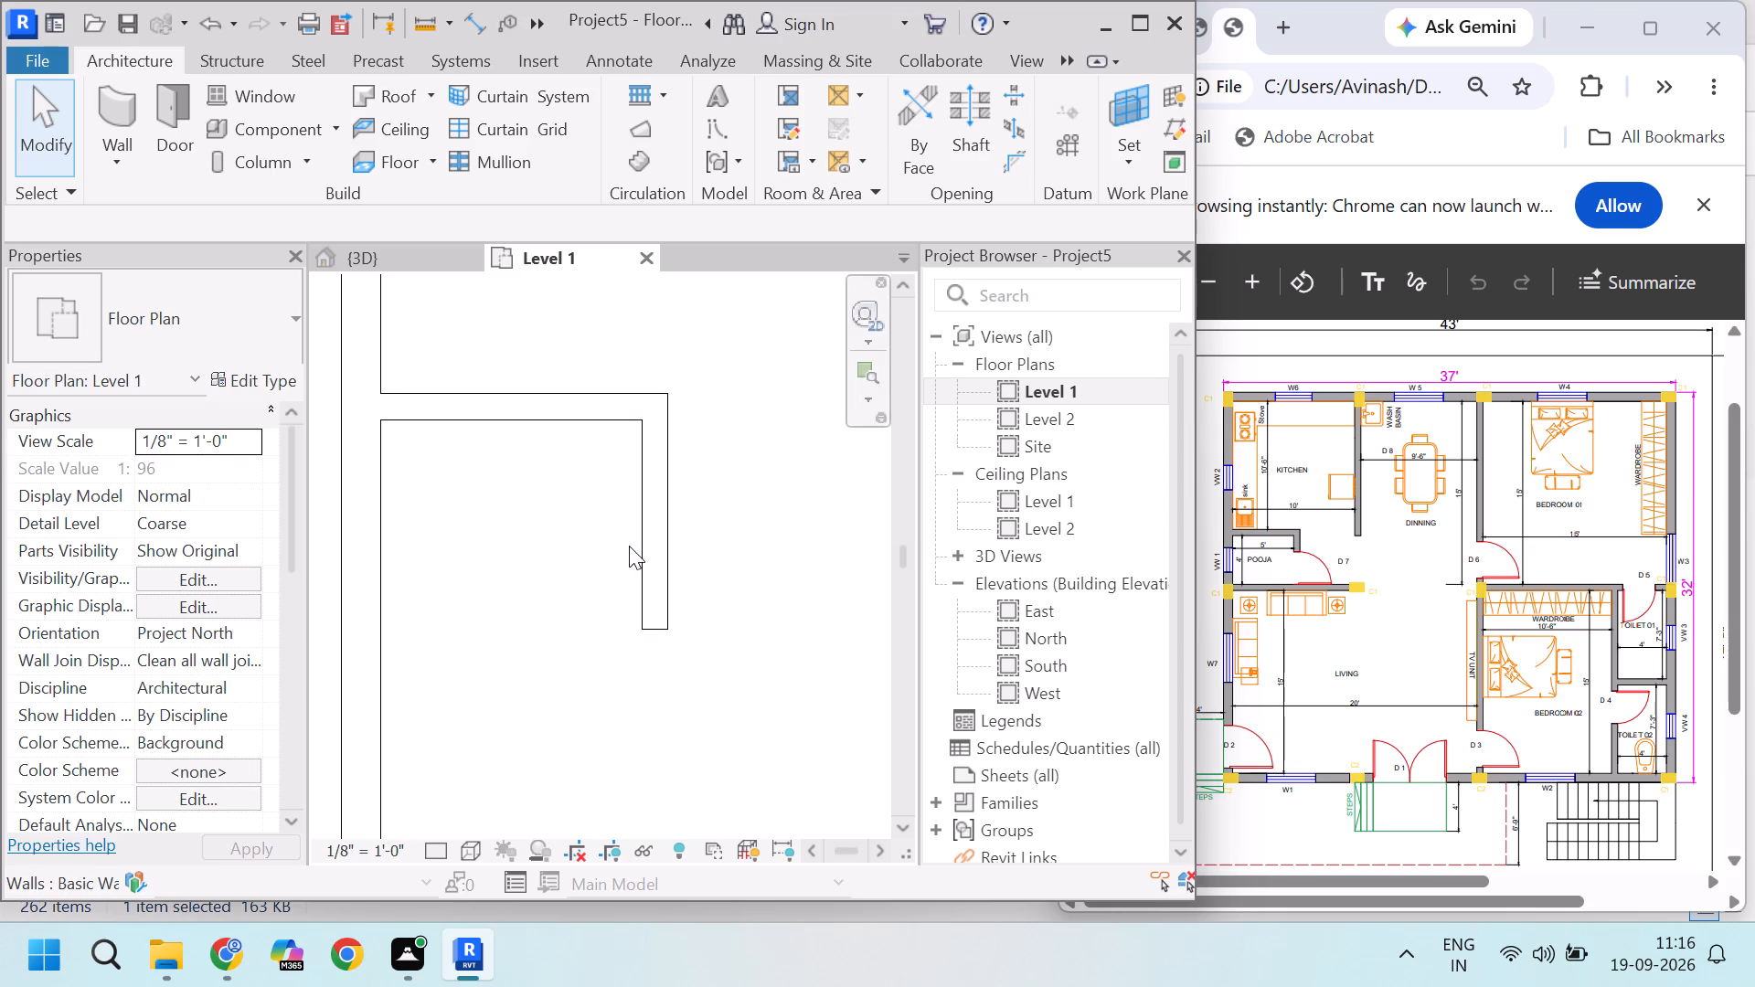
scroll(629, 546, "down", 2)
scroll(633, 628, "up", 2)
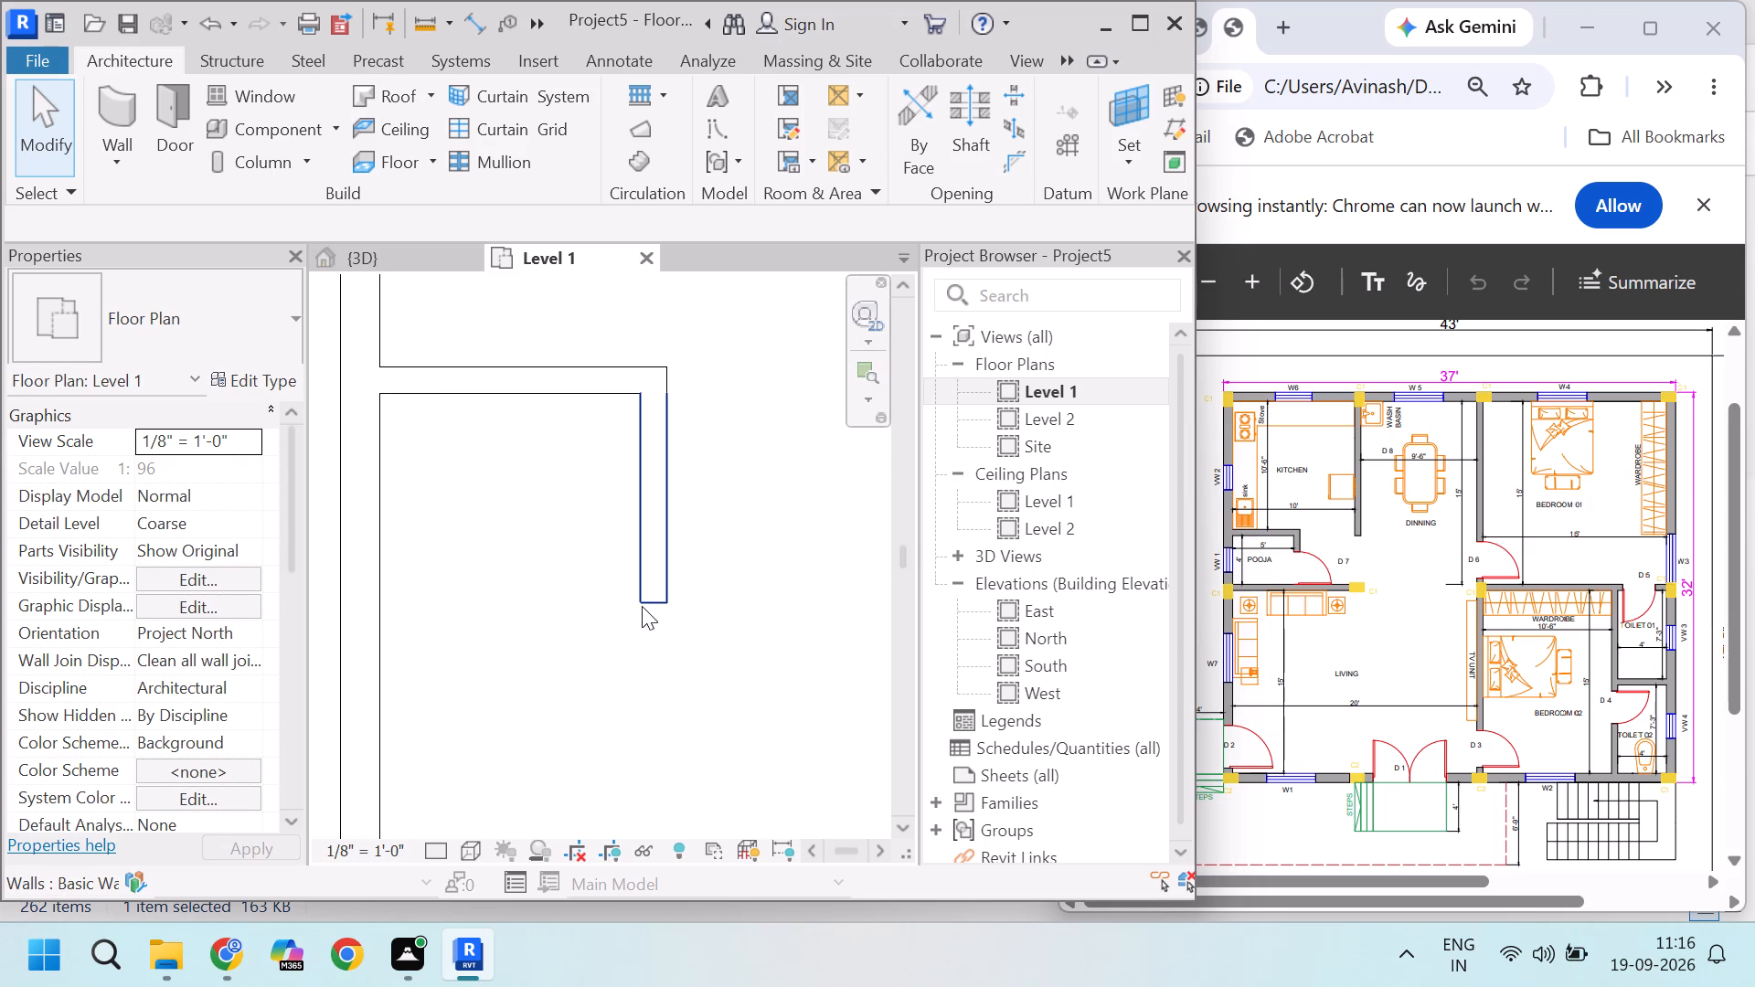
type("wa")
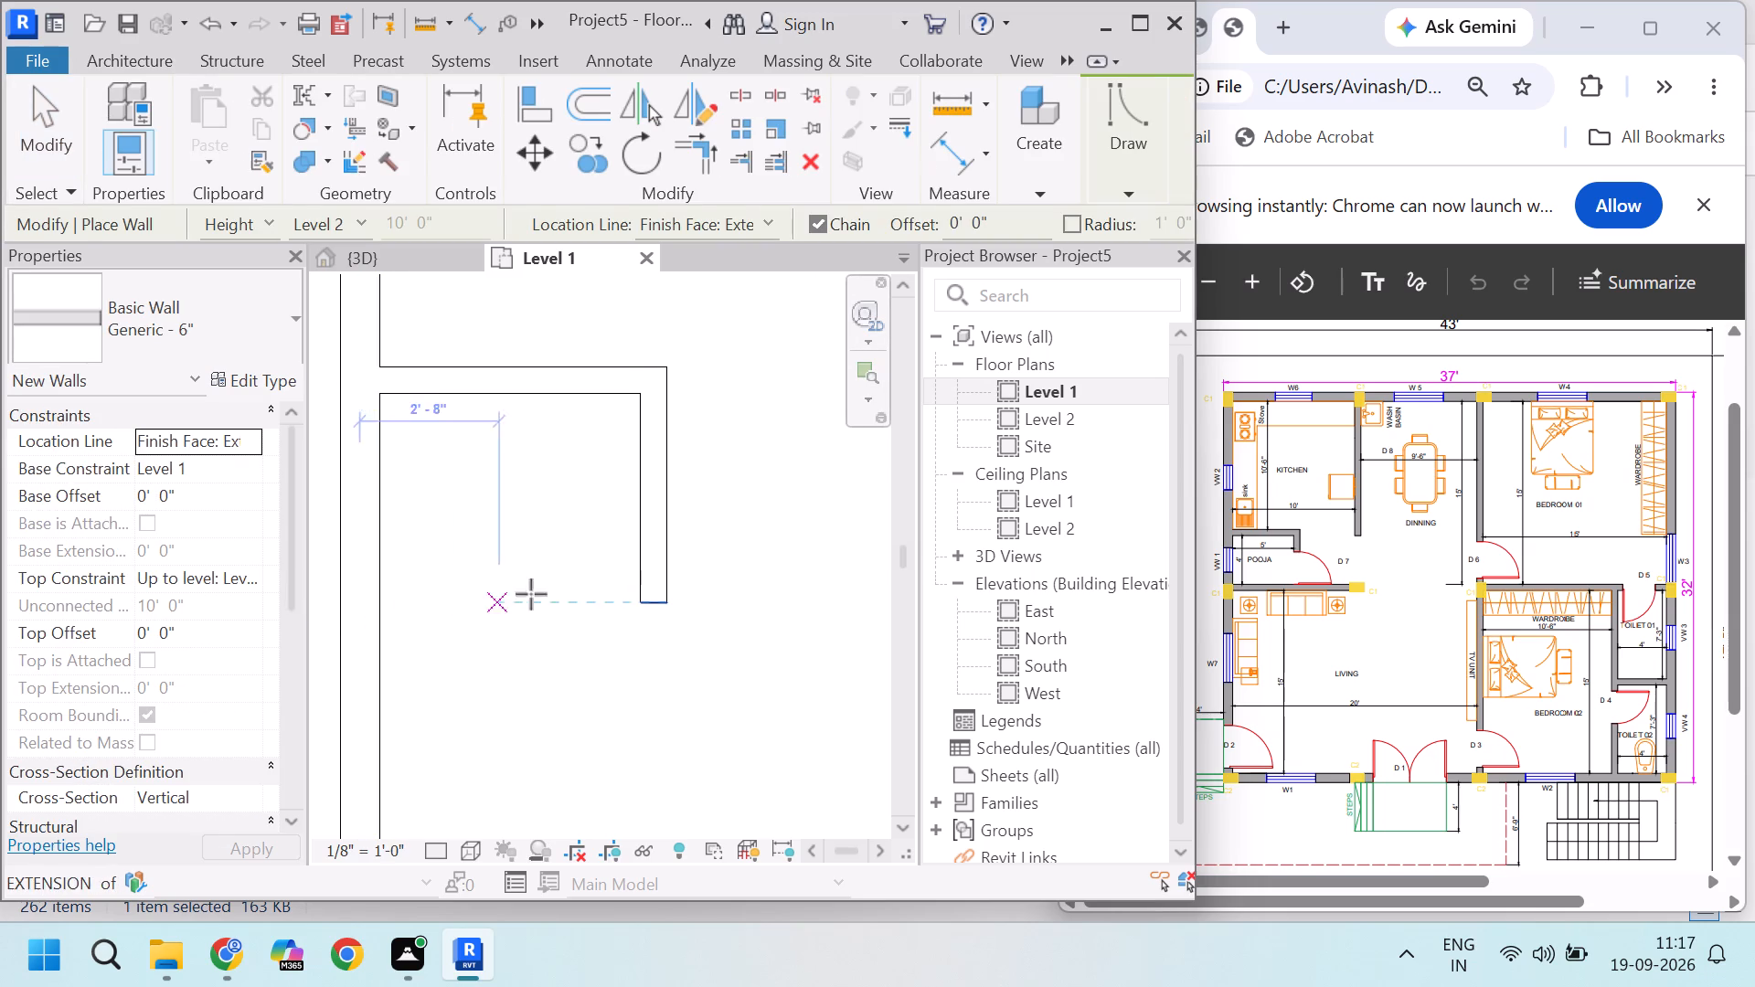
left_click(381, 602)
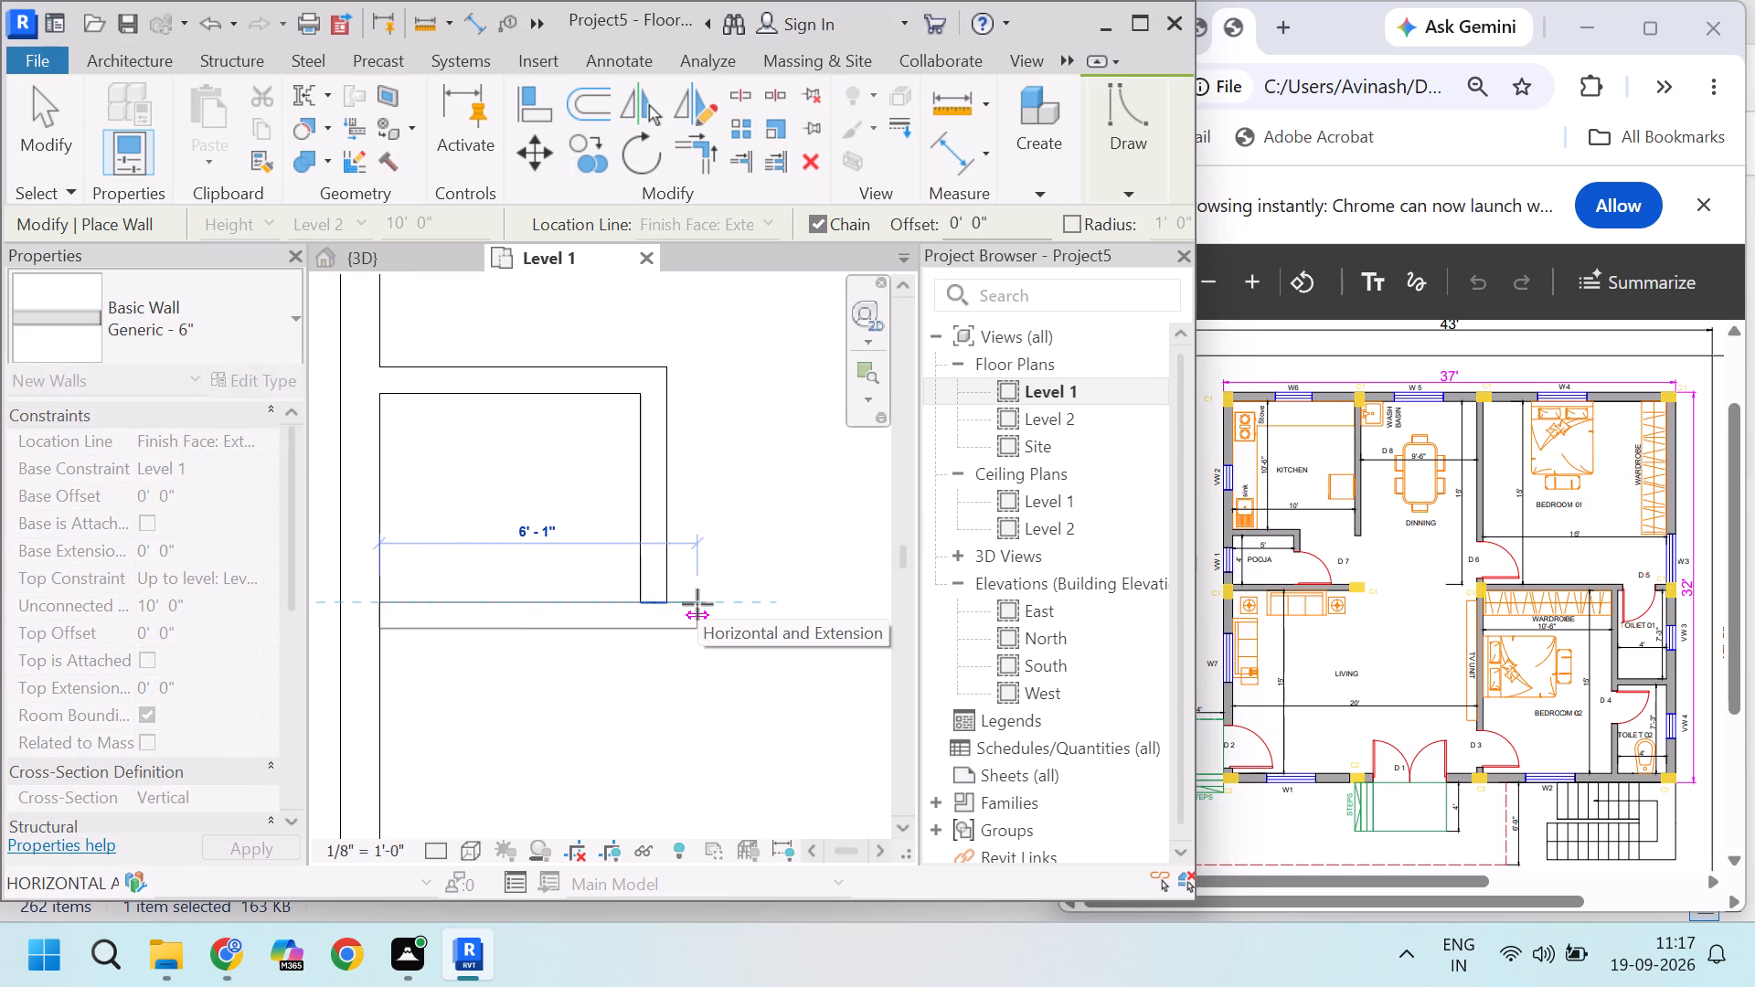
scroll(696, 606, "down", 5)
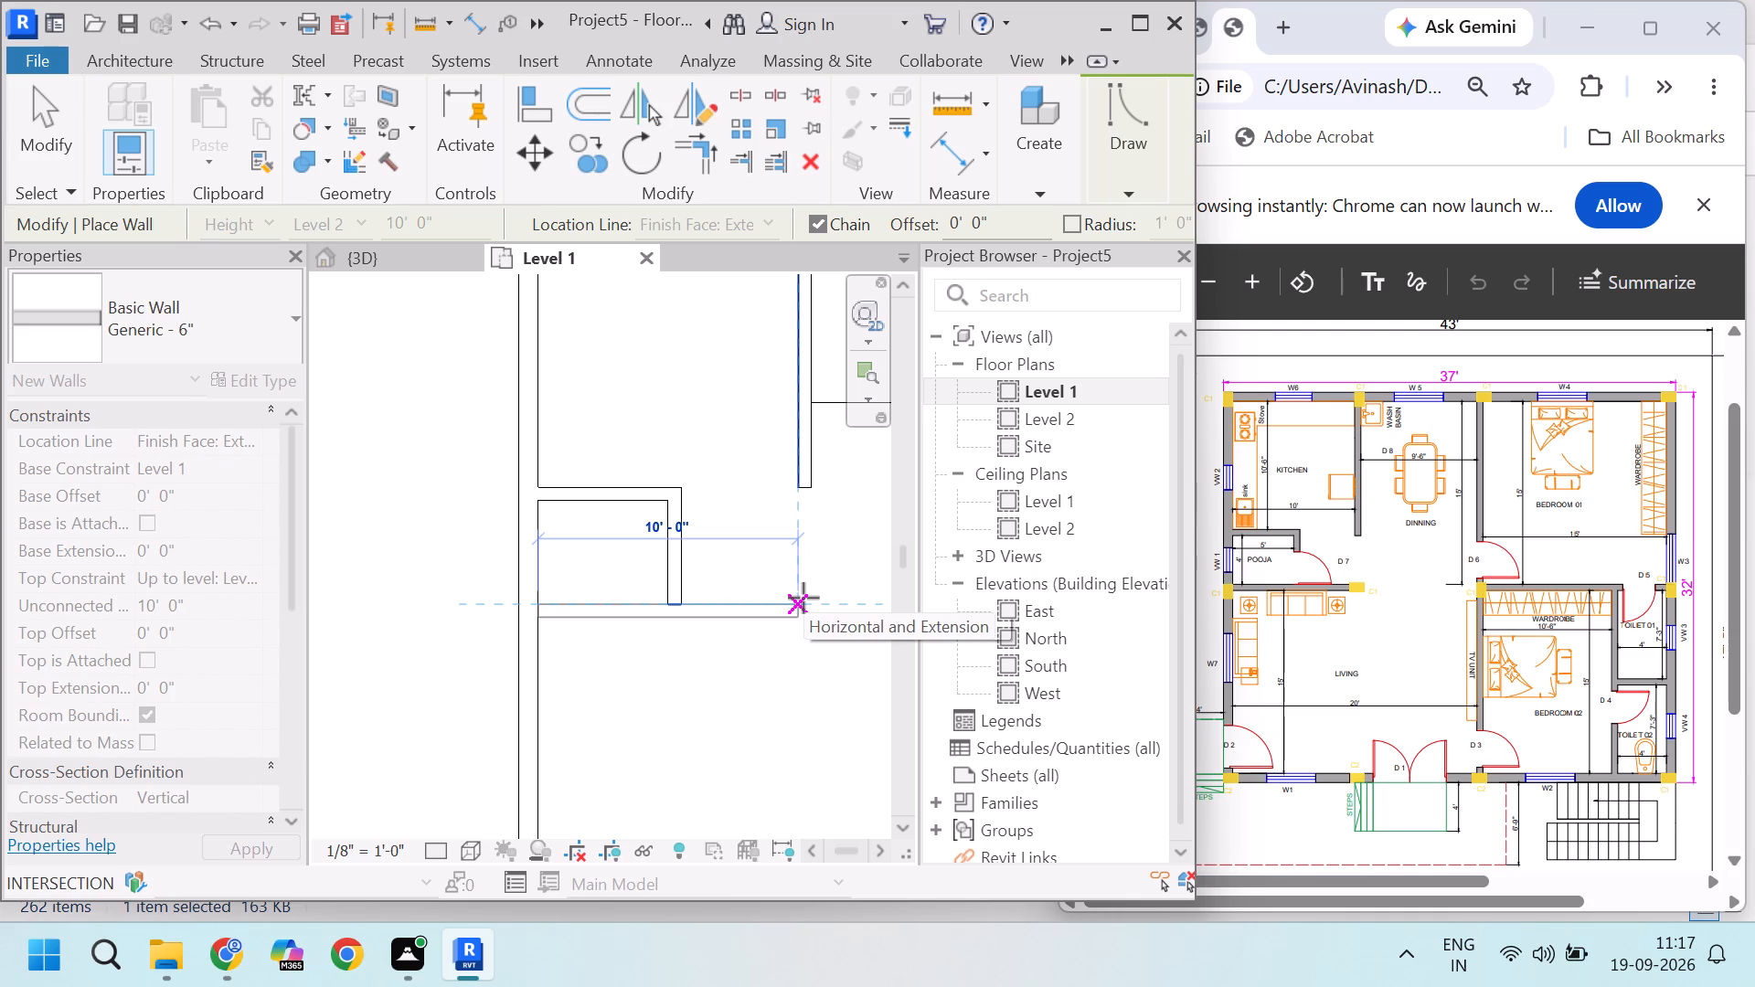
left_click(818, 590)
key("Escape")
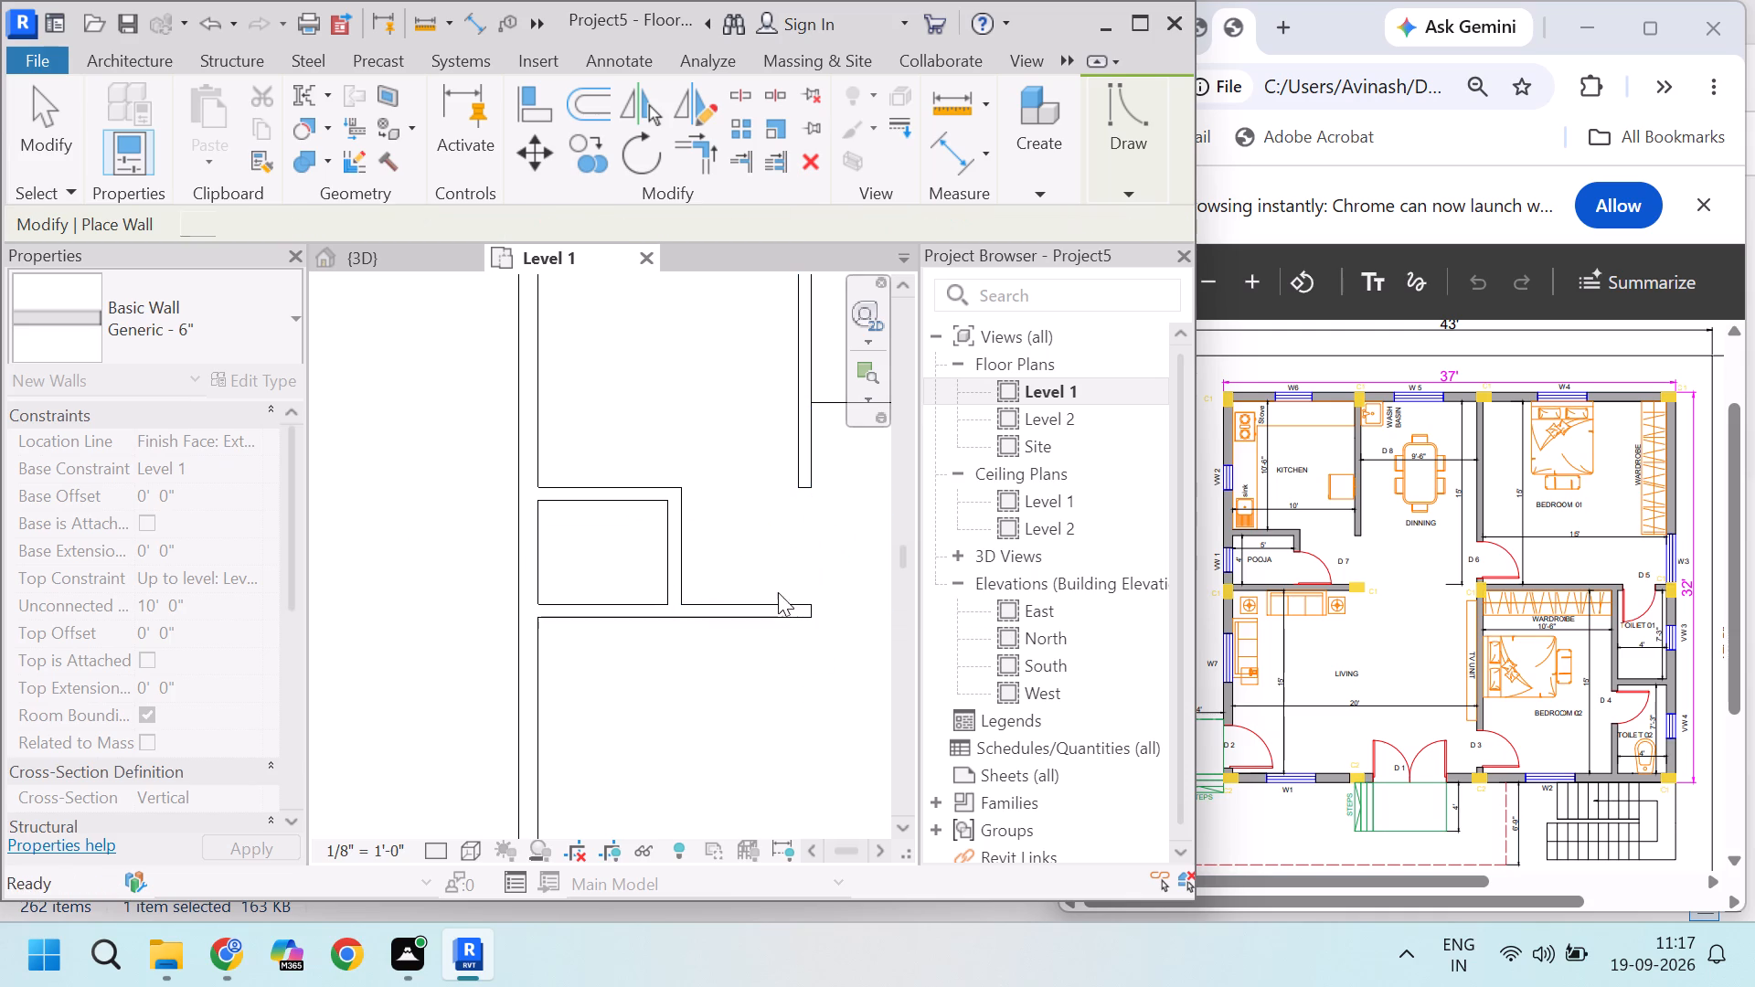
Check the pooja room's clear width and depth with trial detail lines from its north-west inner corner, without placing them.
scroll(696, 523, "down", 3)
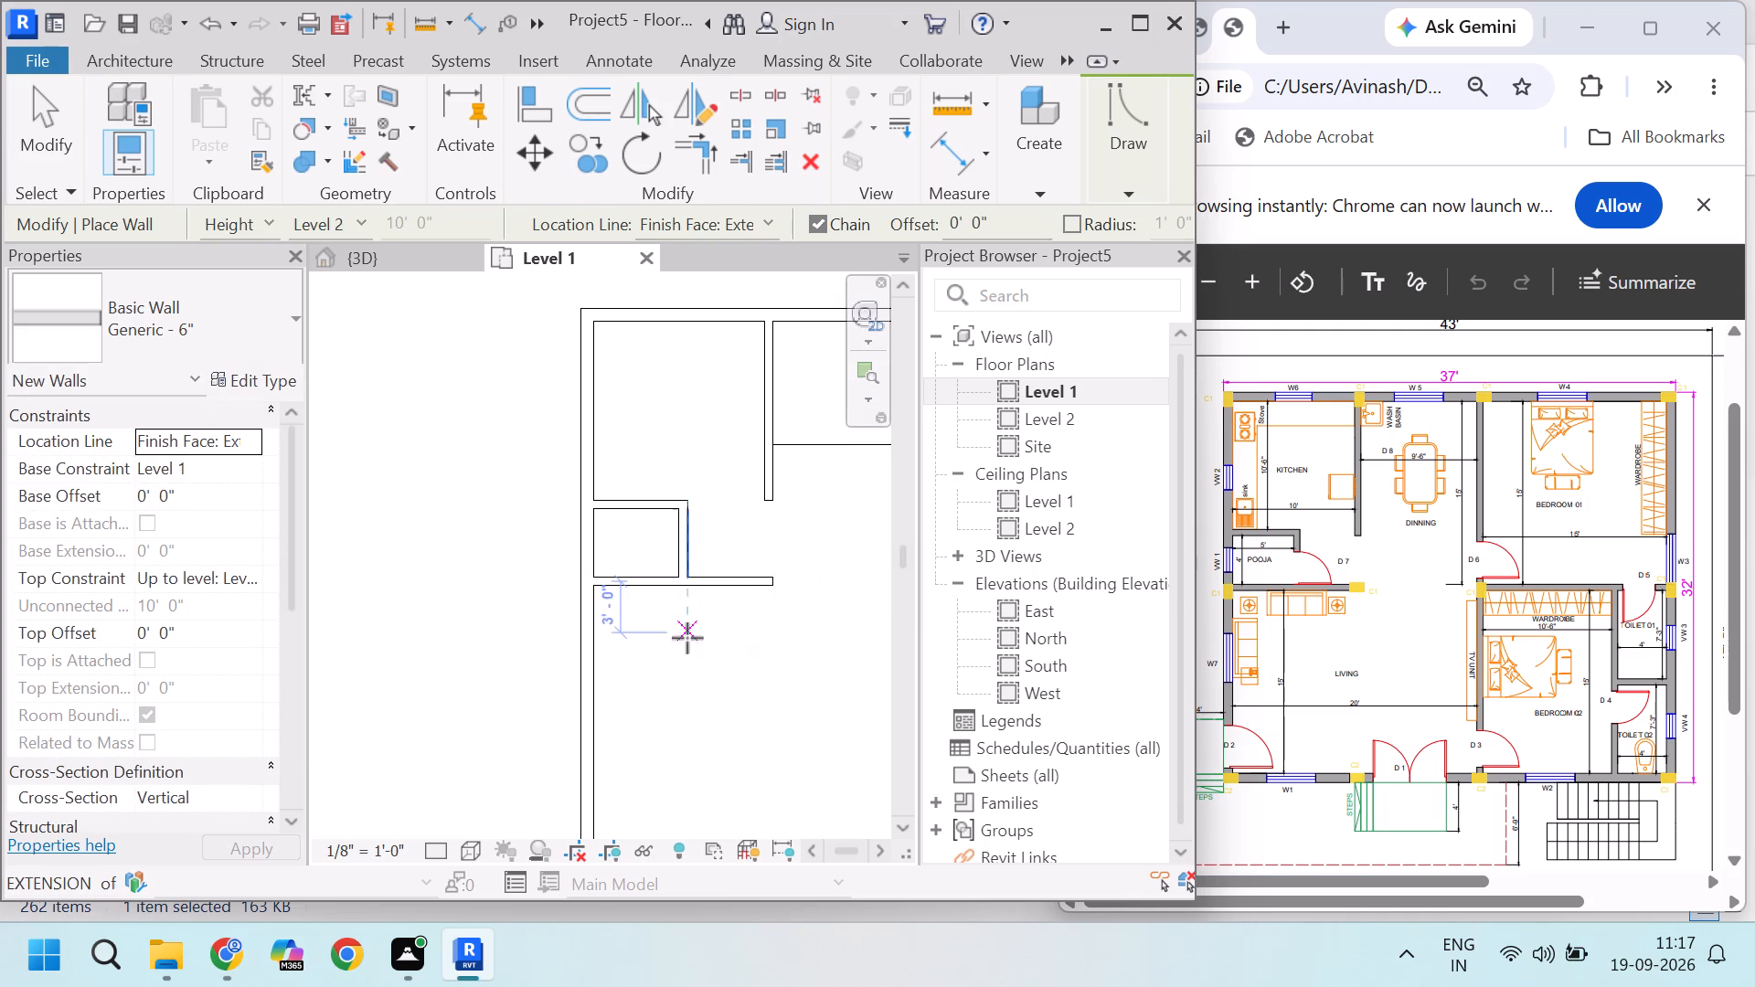
middle_click_drag(730, 688, 725, 666)
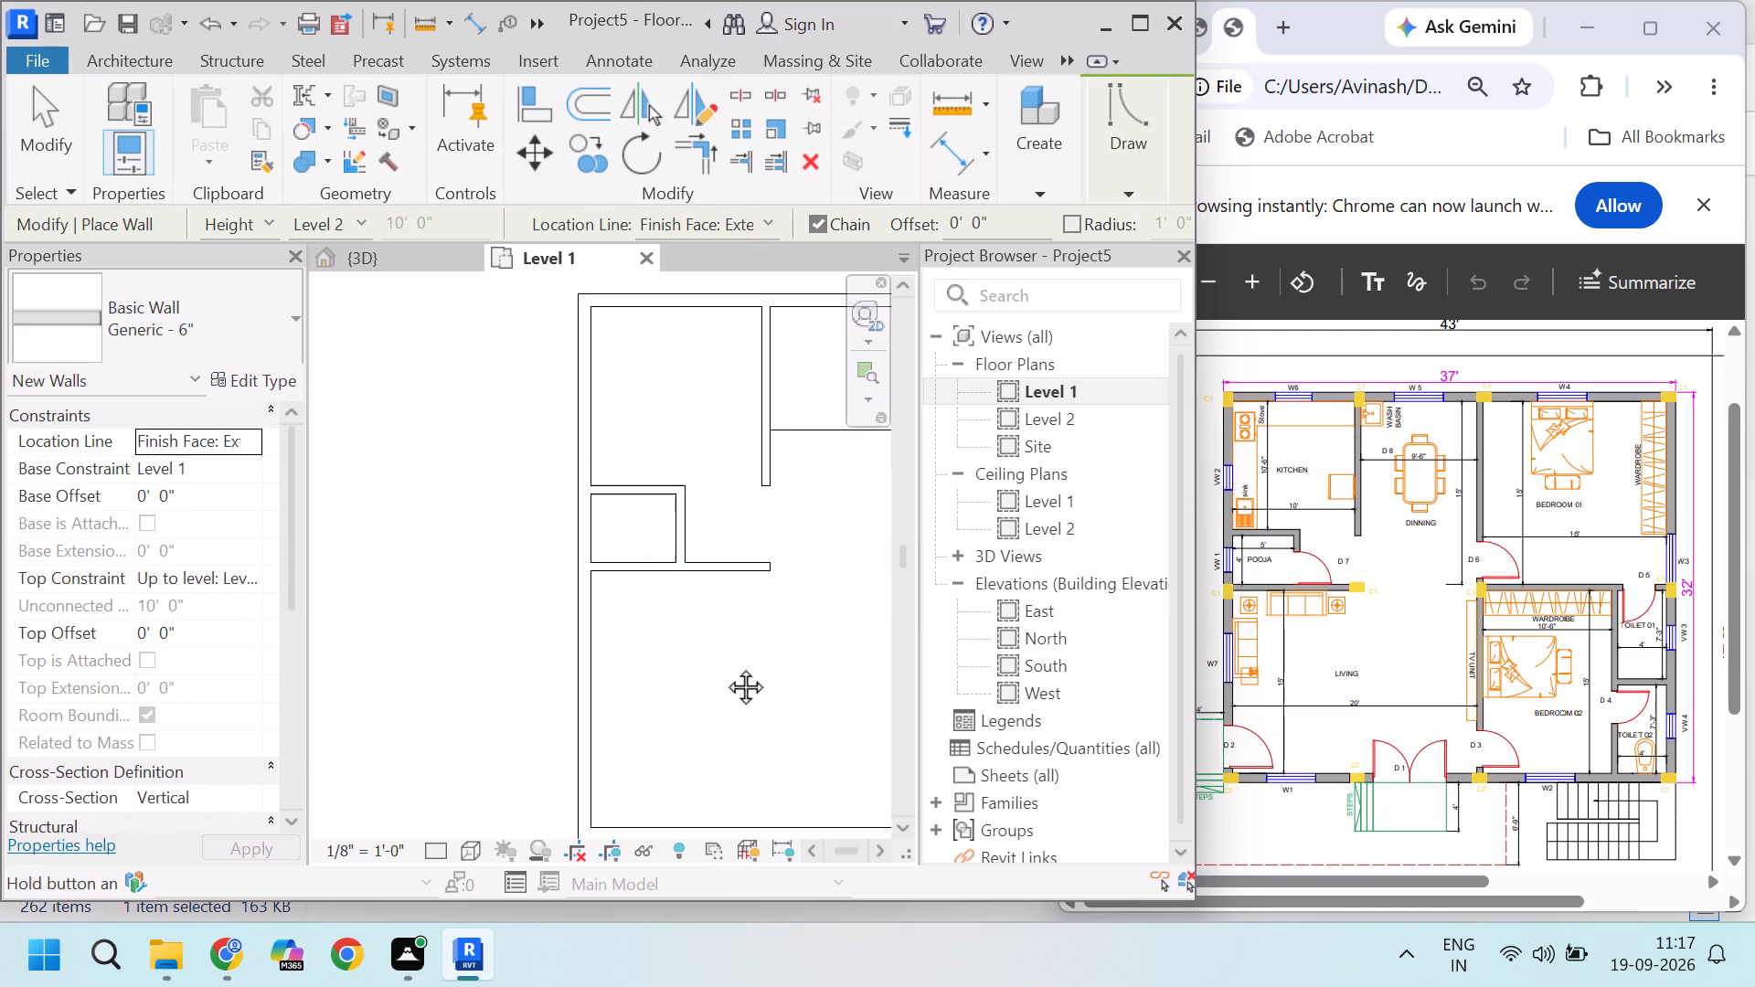
middle_click_drag(725, 666, 704, 524)
scroll(644, 499, "down", 1)
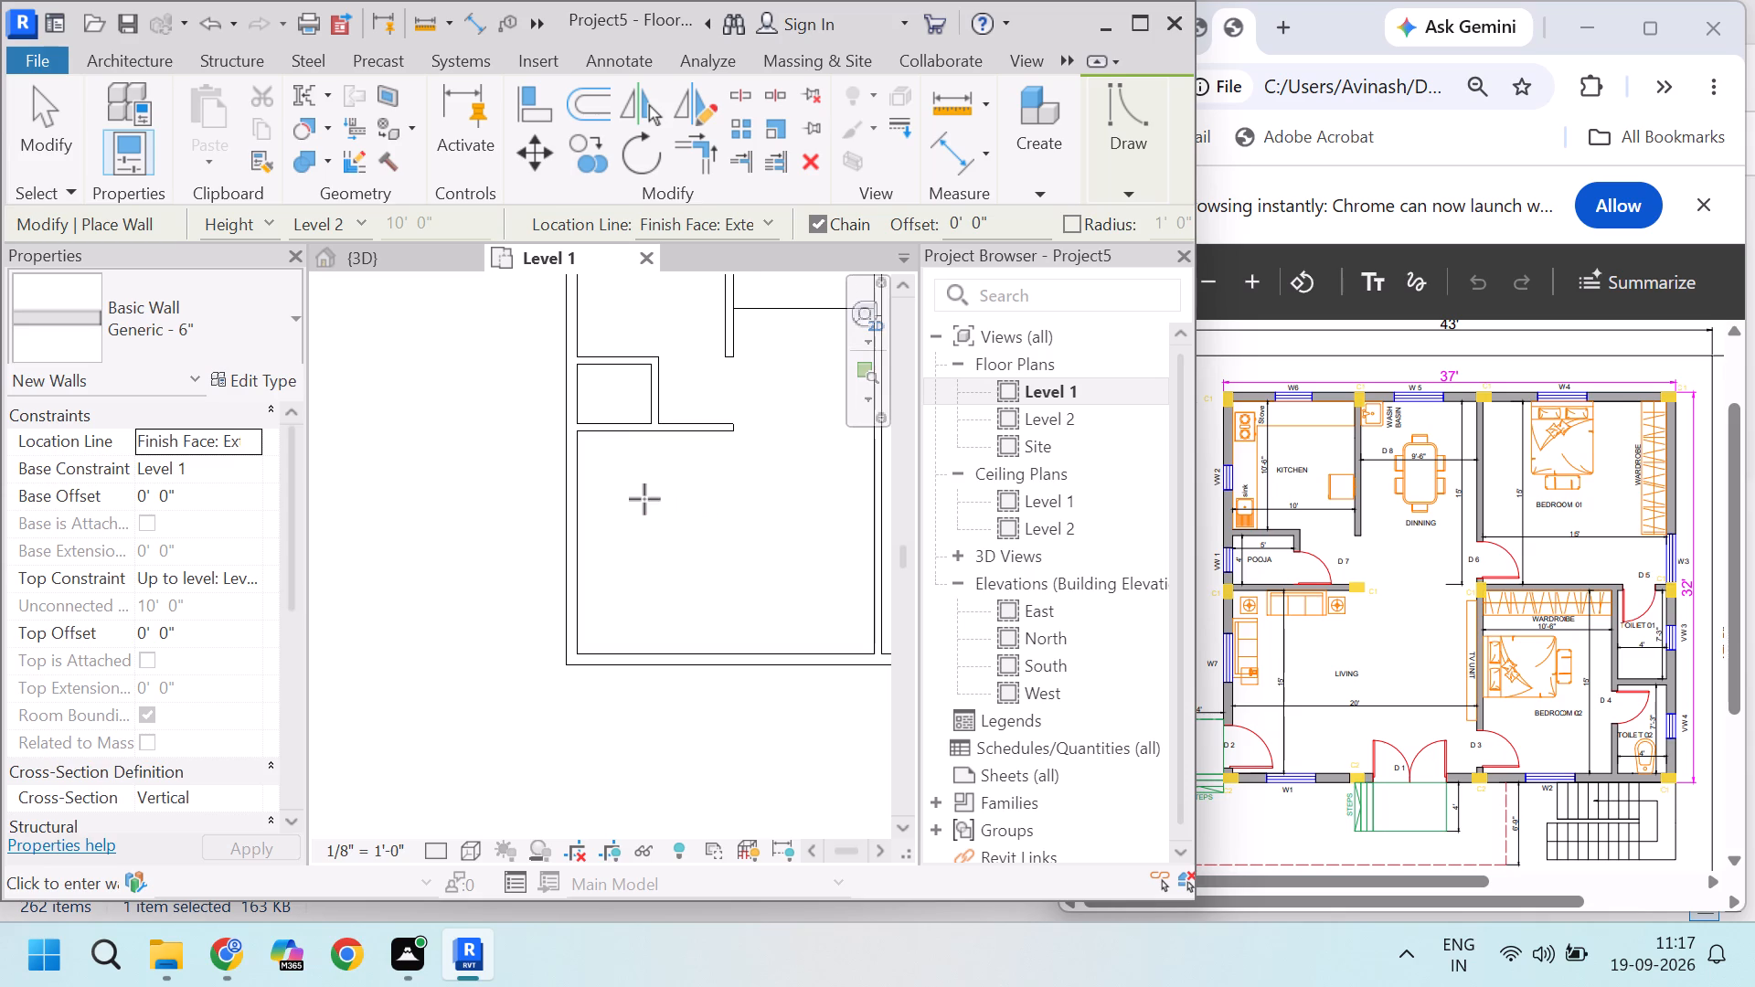
scroll(639, 499, "down", 2)
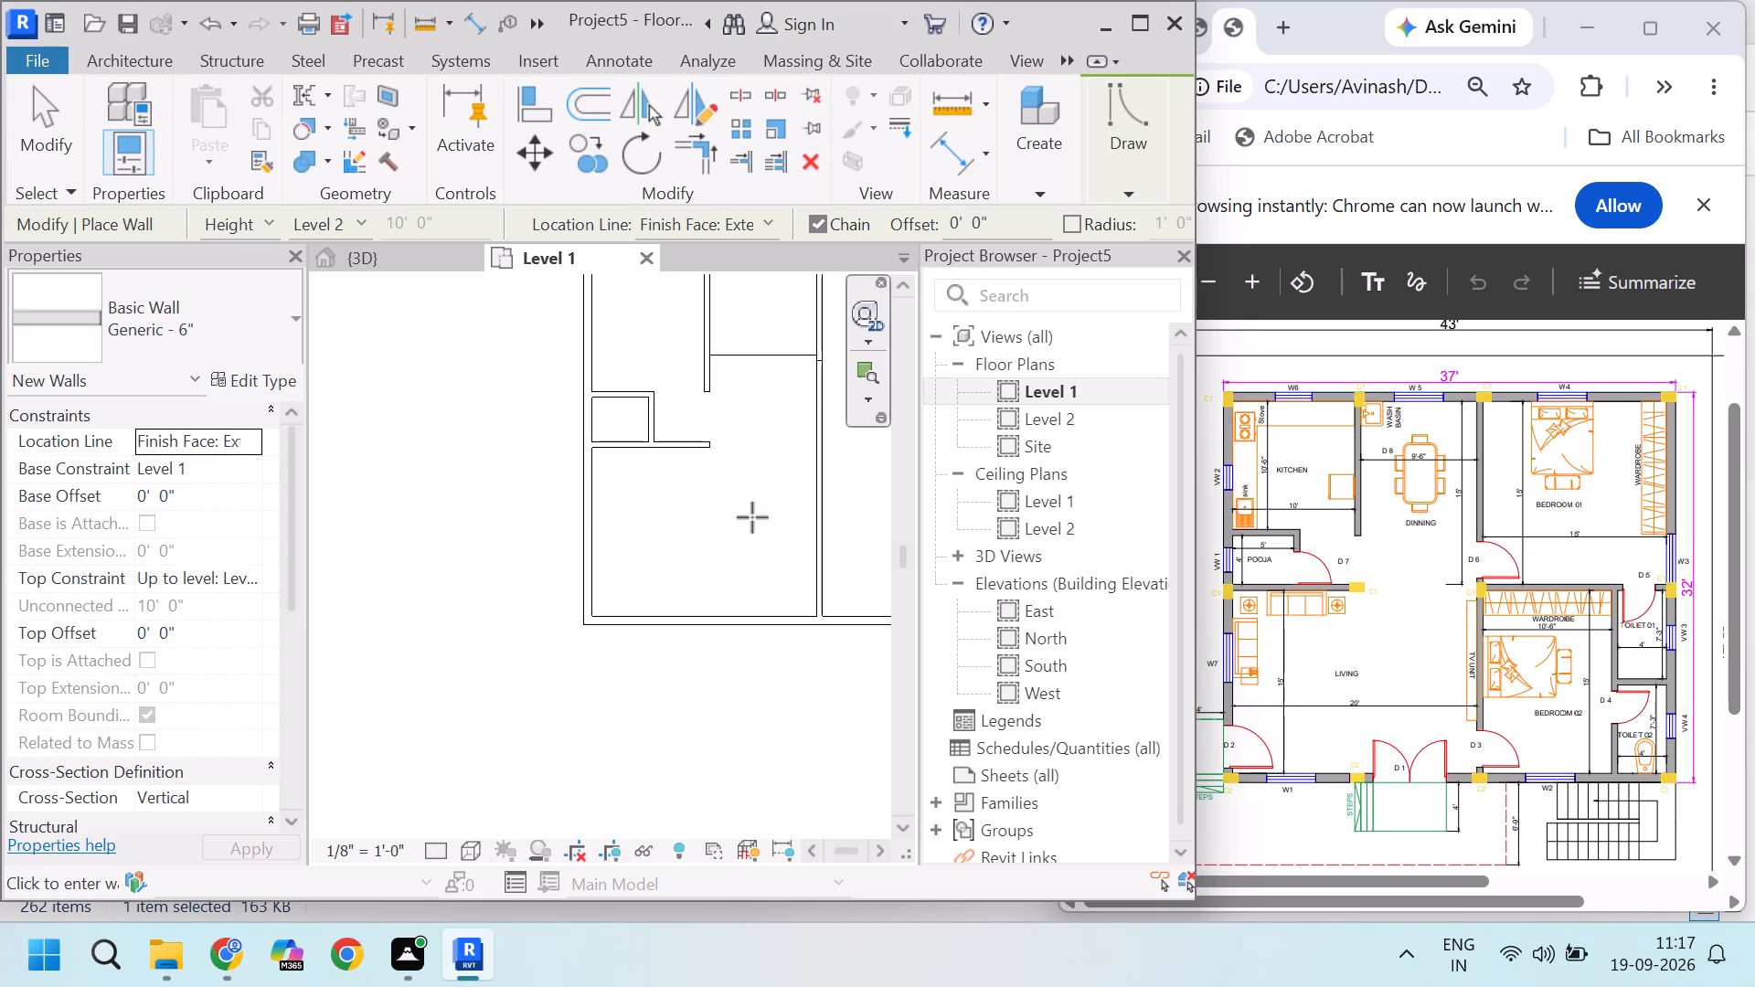
middle_click_drag(771, 538, 661, 570)
scroll(659, 570, "down", 1)
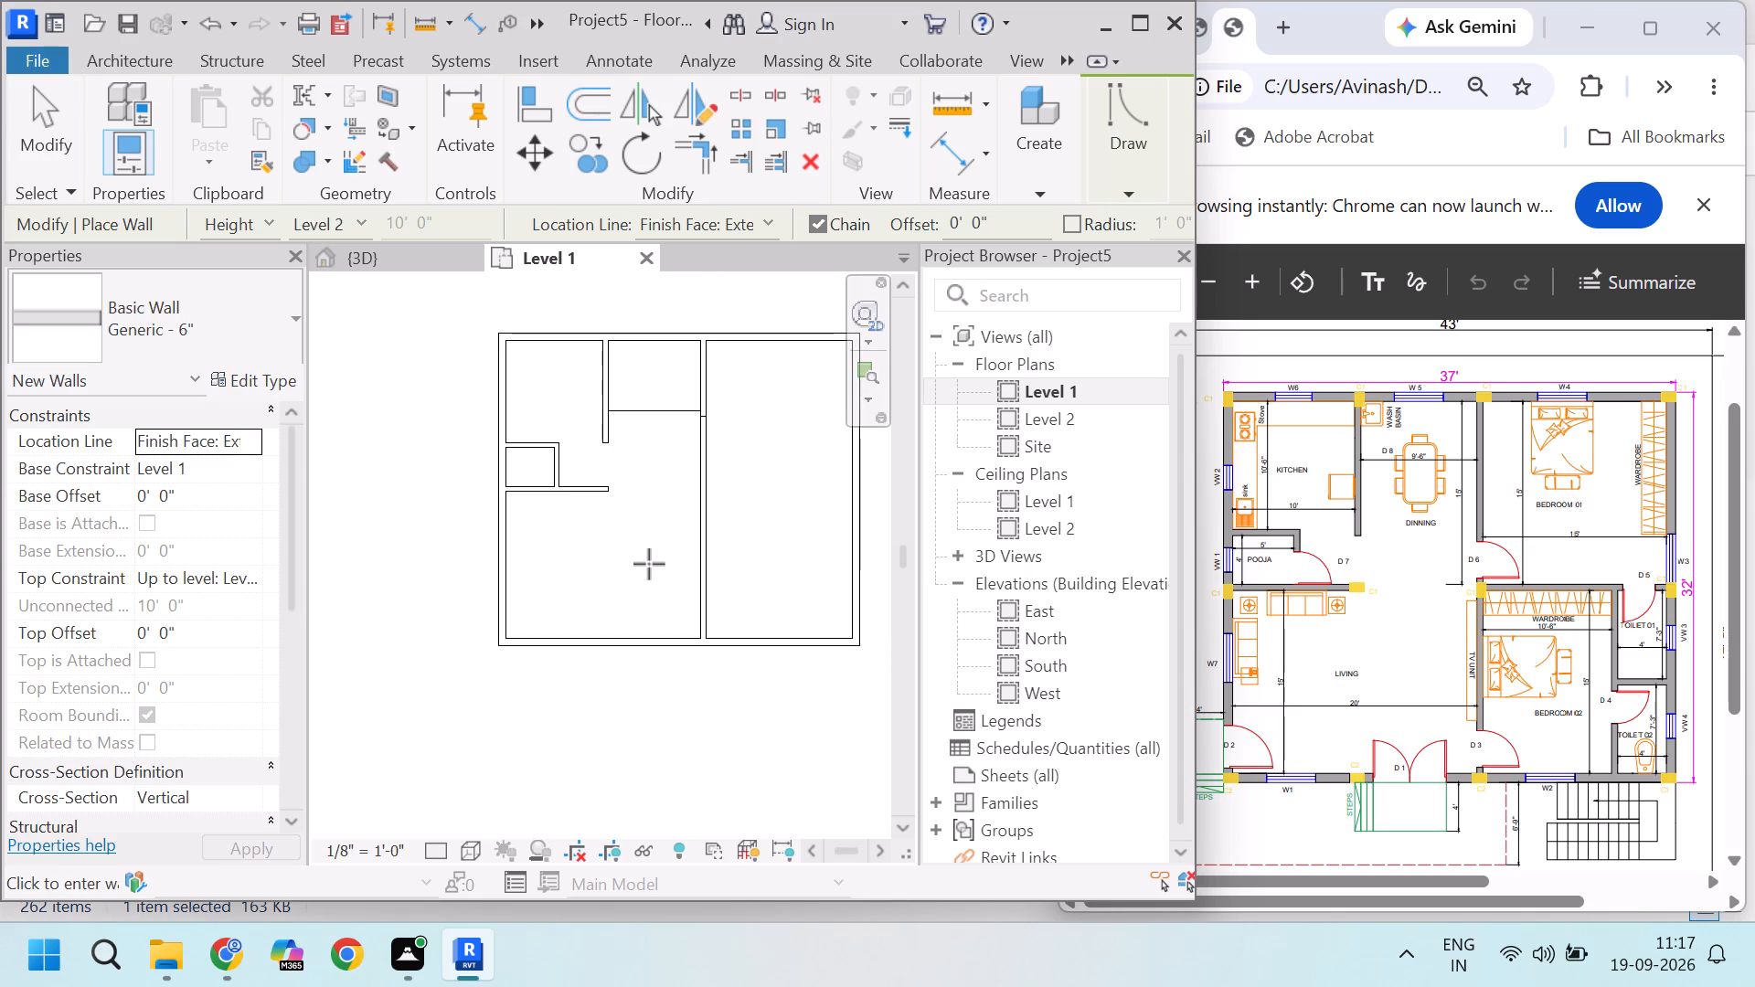
scroll(638, 540, "up", 1)
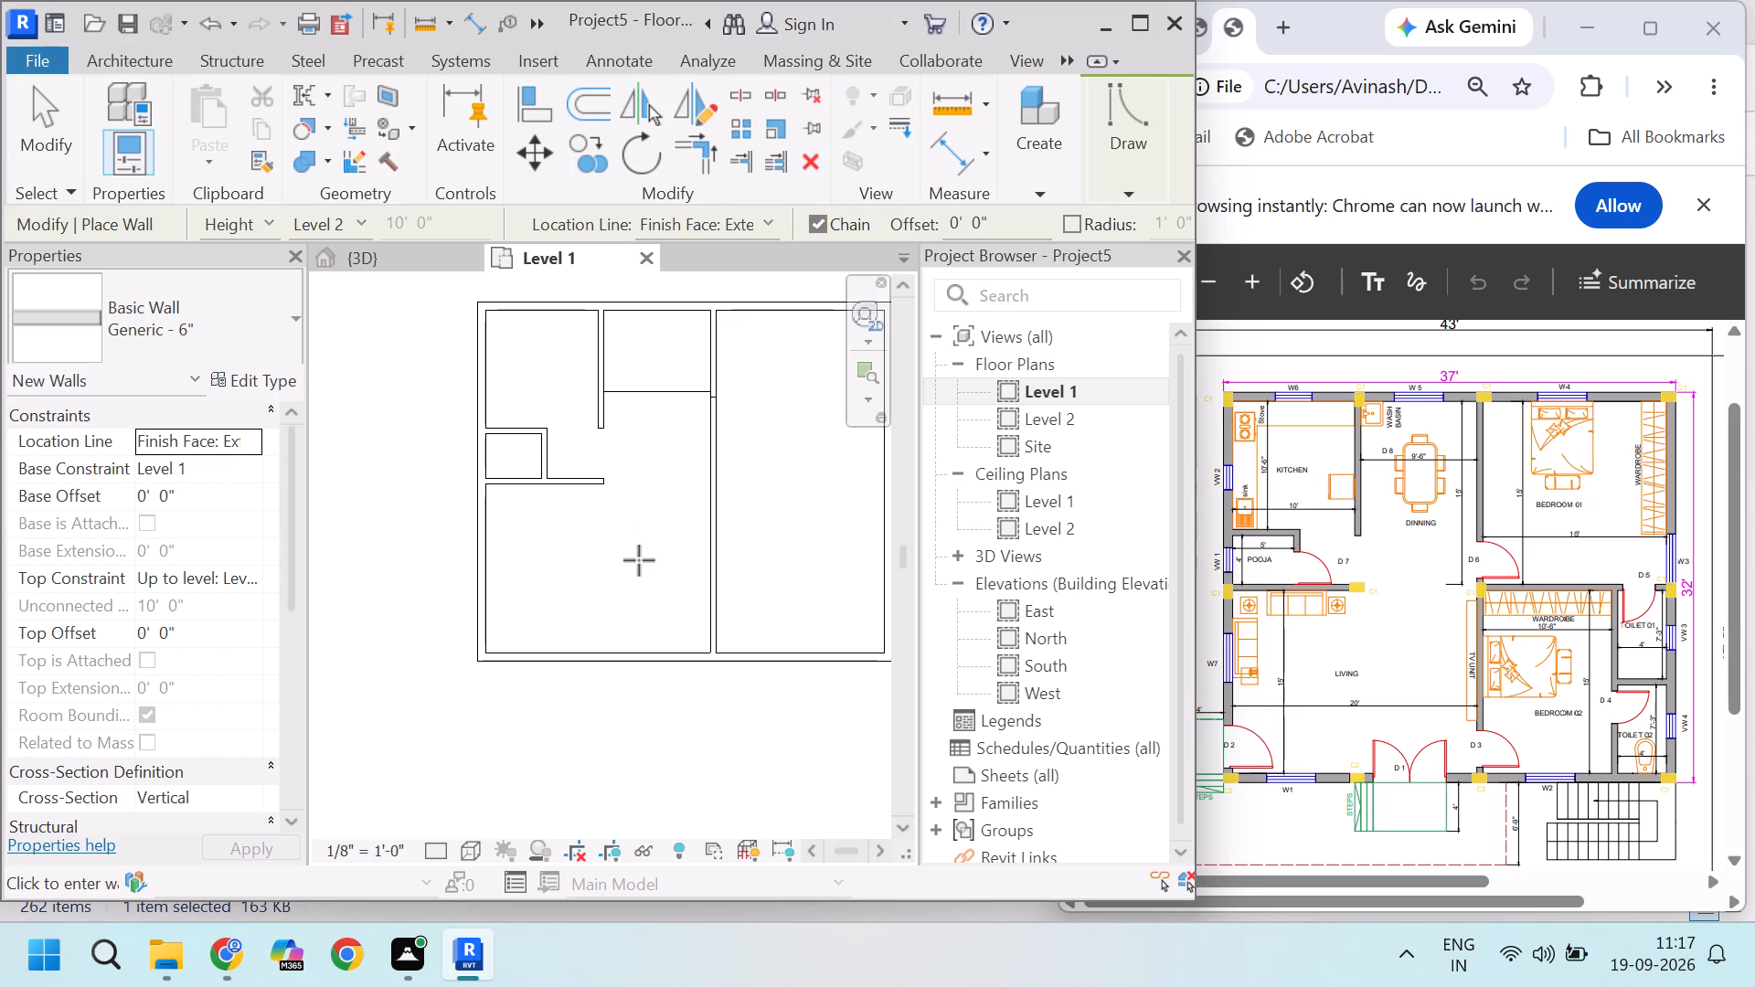
scroll(507, 382, "up", 3)
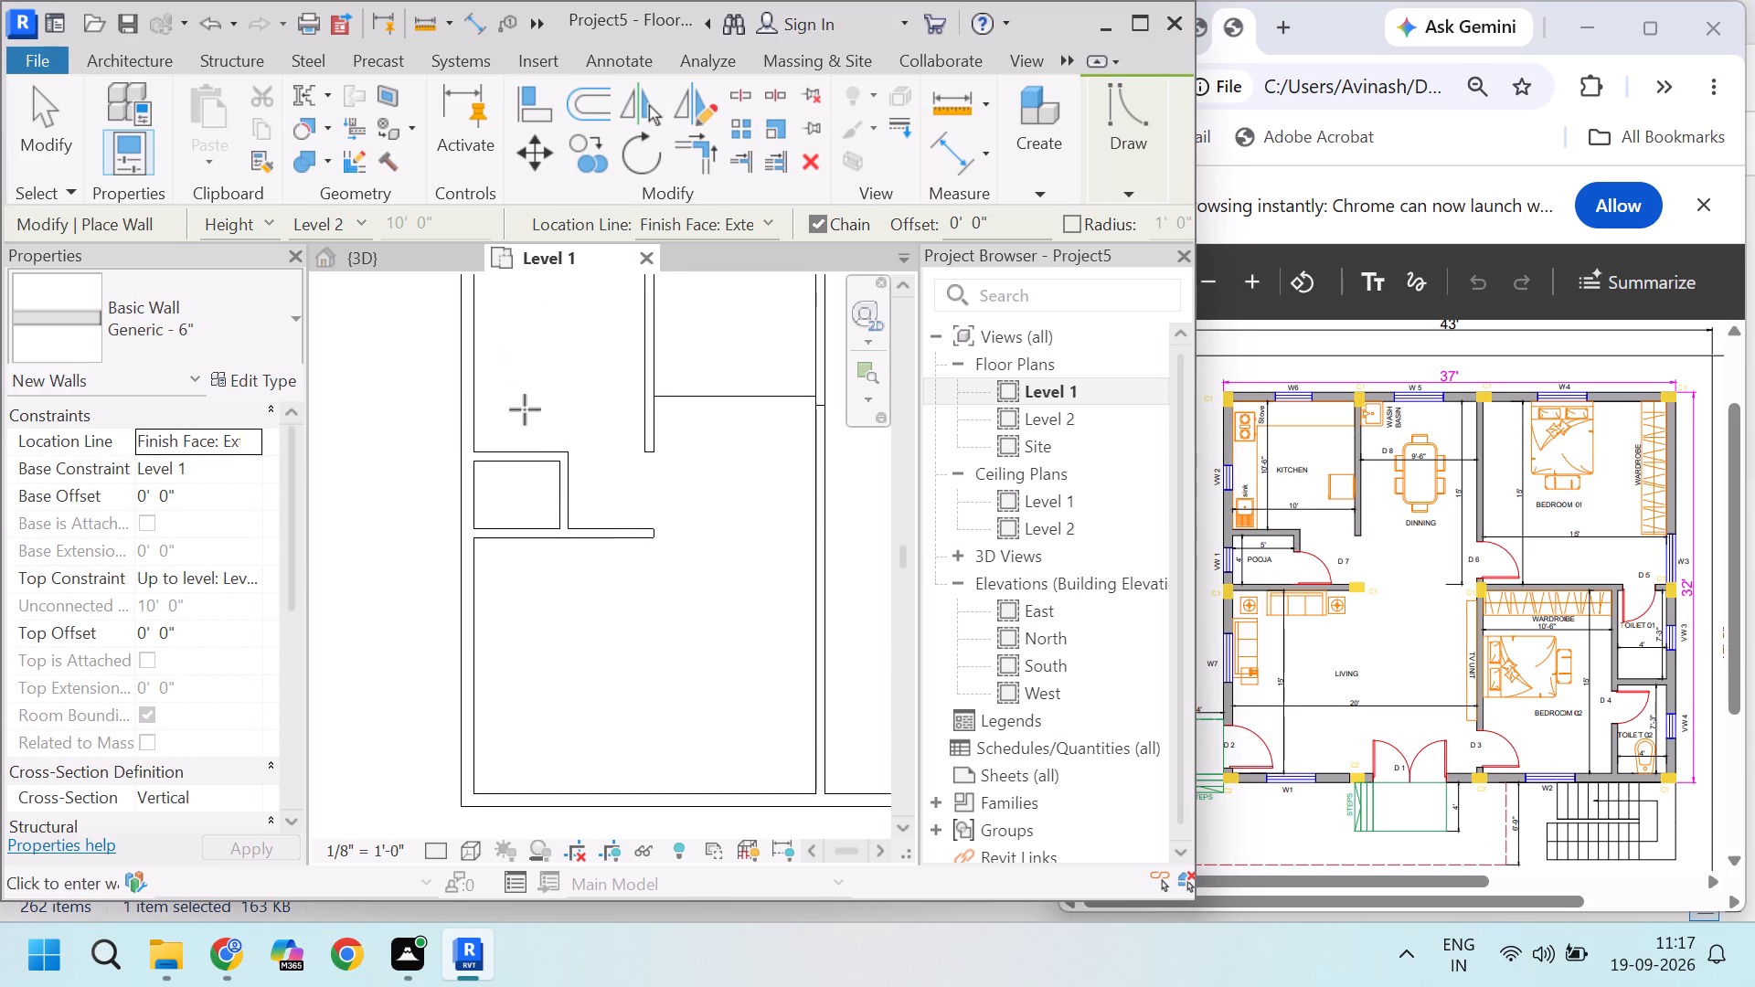
scroll(529, 465, "up", 4)
type("dl")
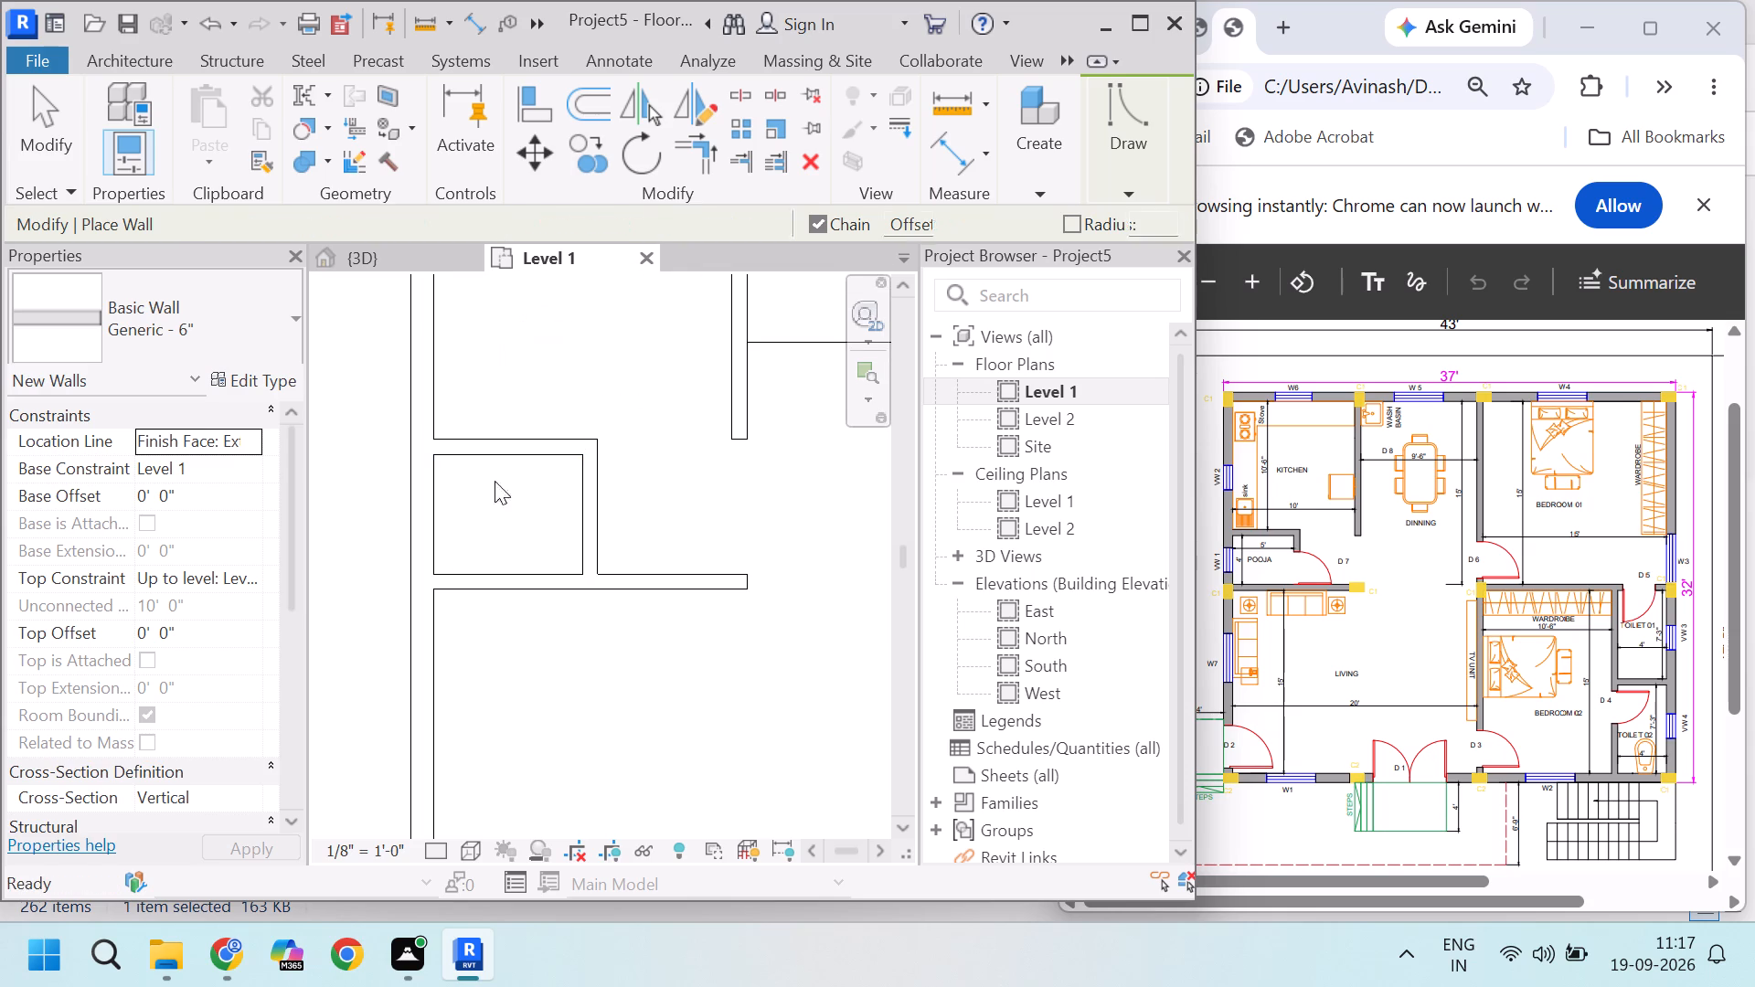
left_click(430, 456)
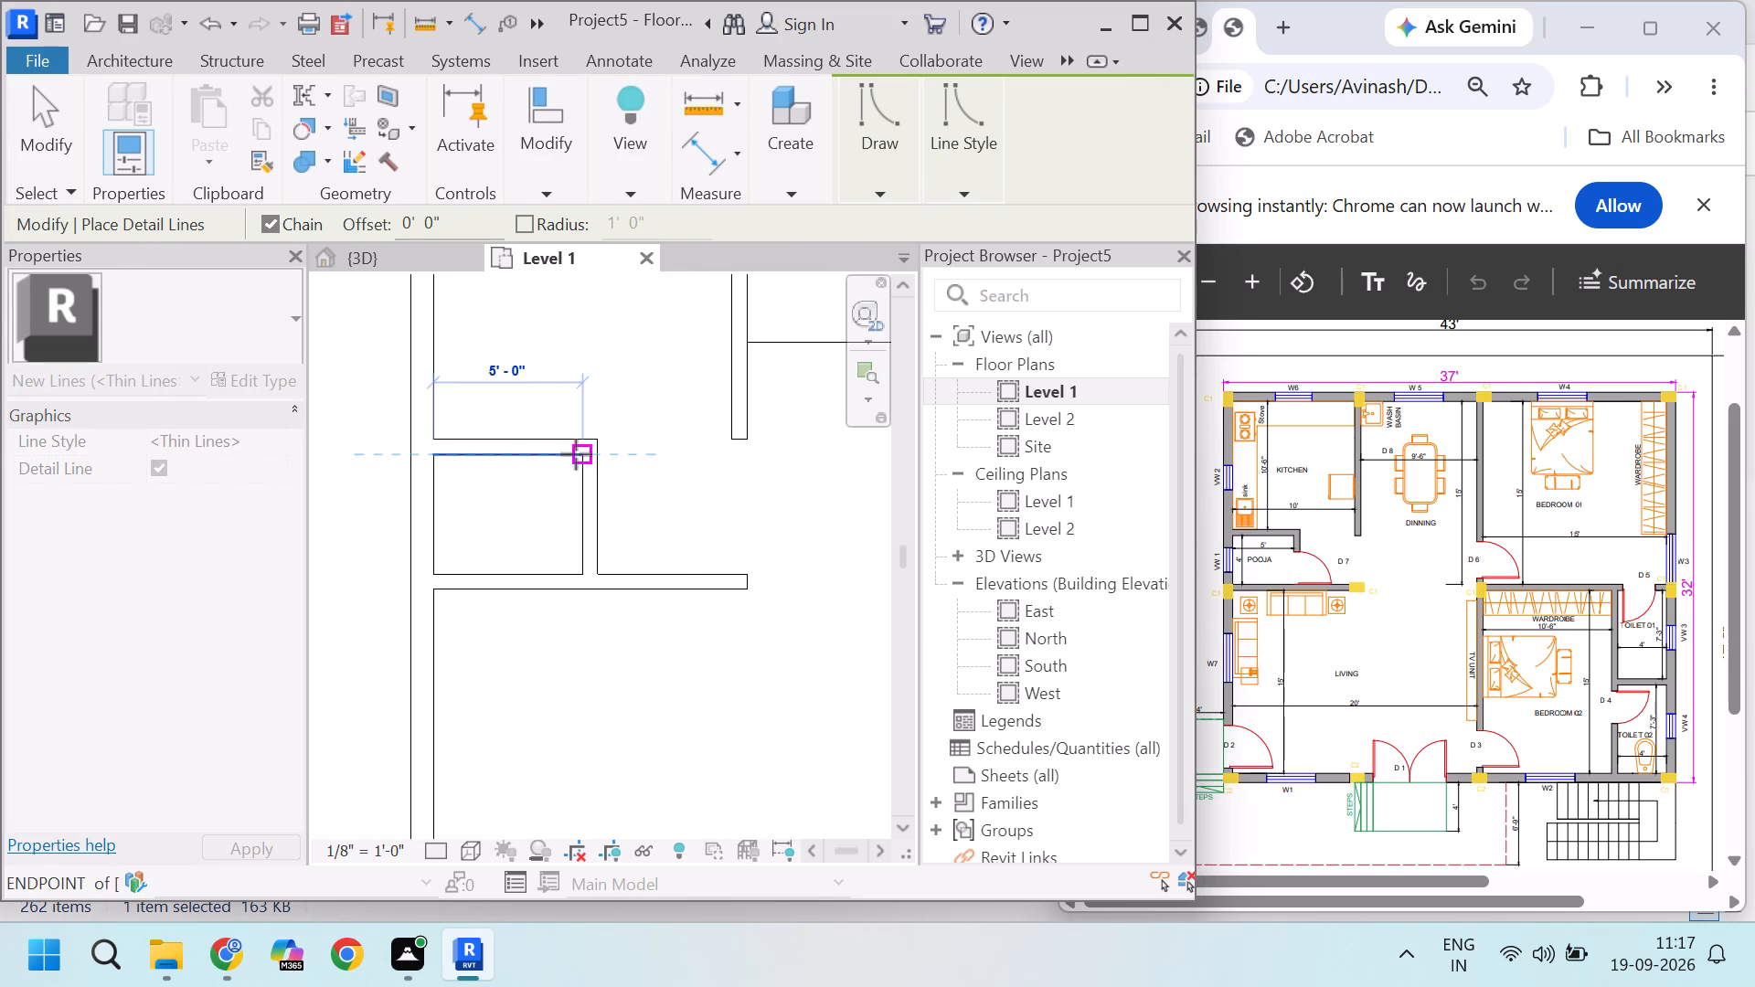
key("Escape")
left_click(437, 461)
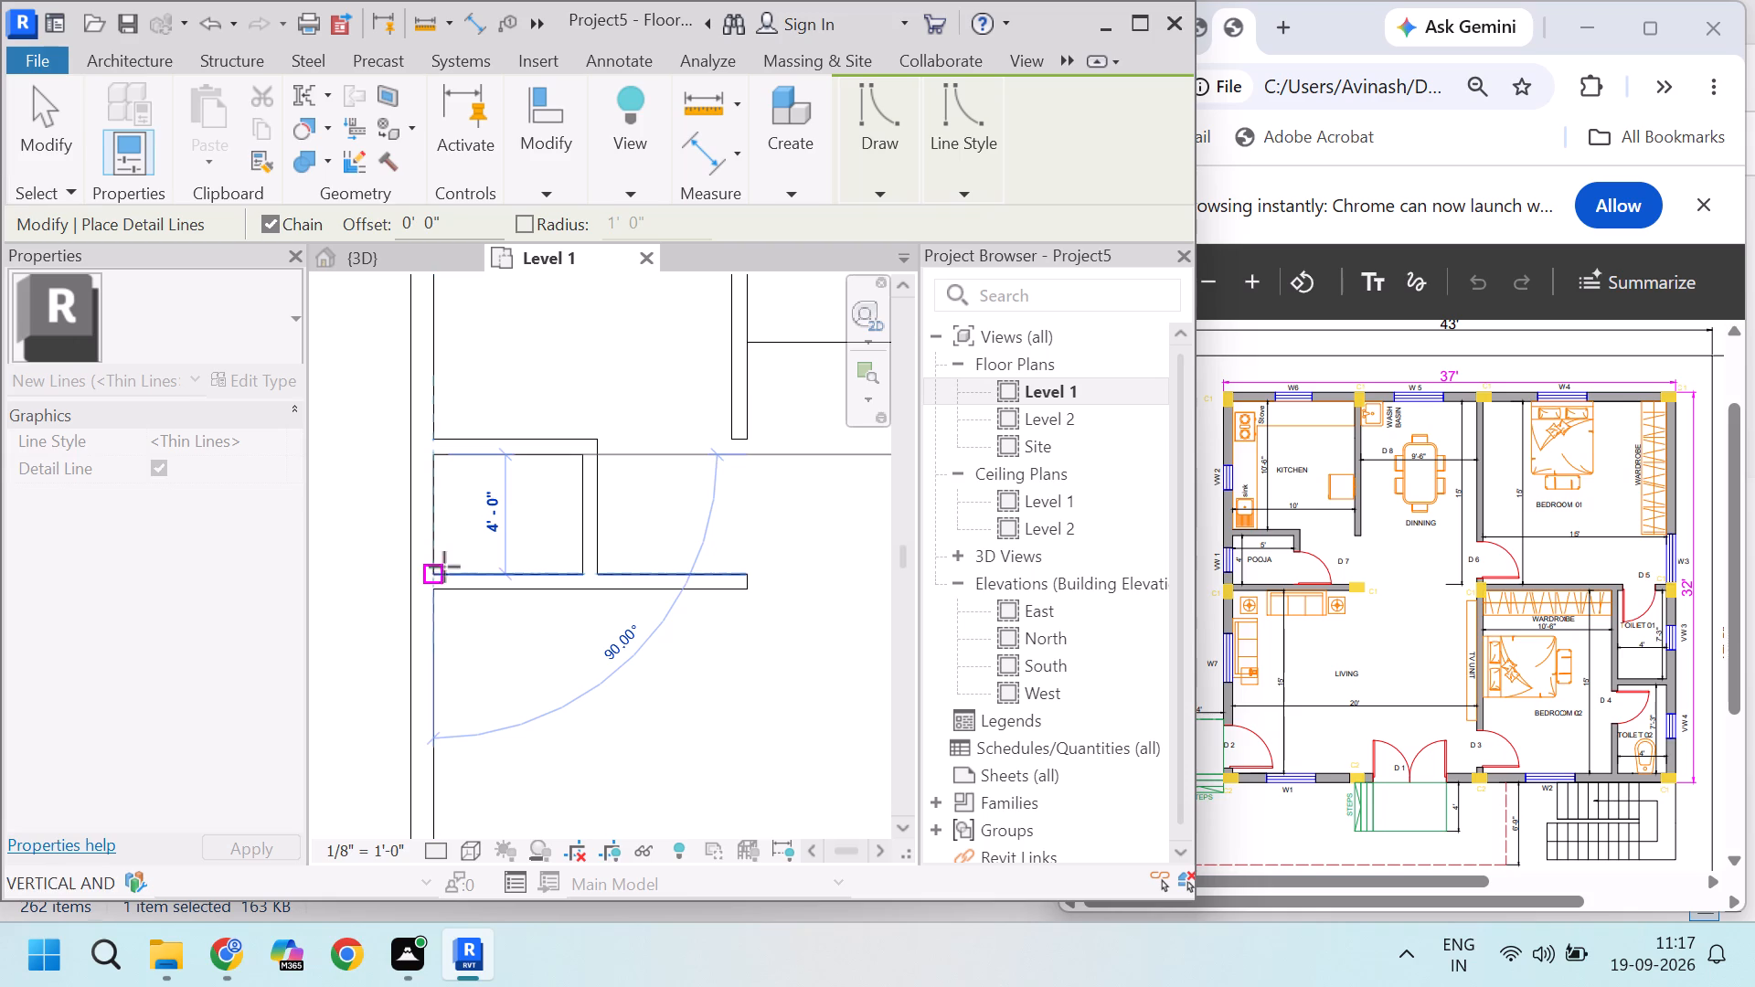
key("Escape")
key("Escape")
key("Escape")
key("Escape")
Delete the horizontal 9'-6" detail line across the dining area.
scroll(545, 539, "down", 6)
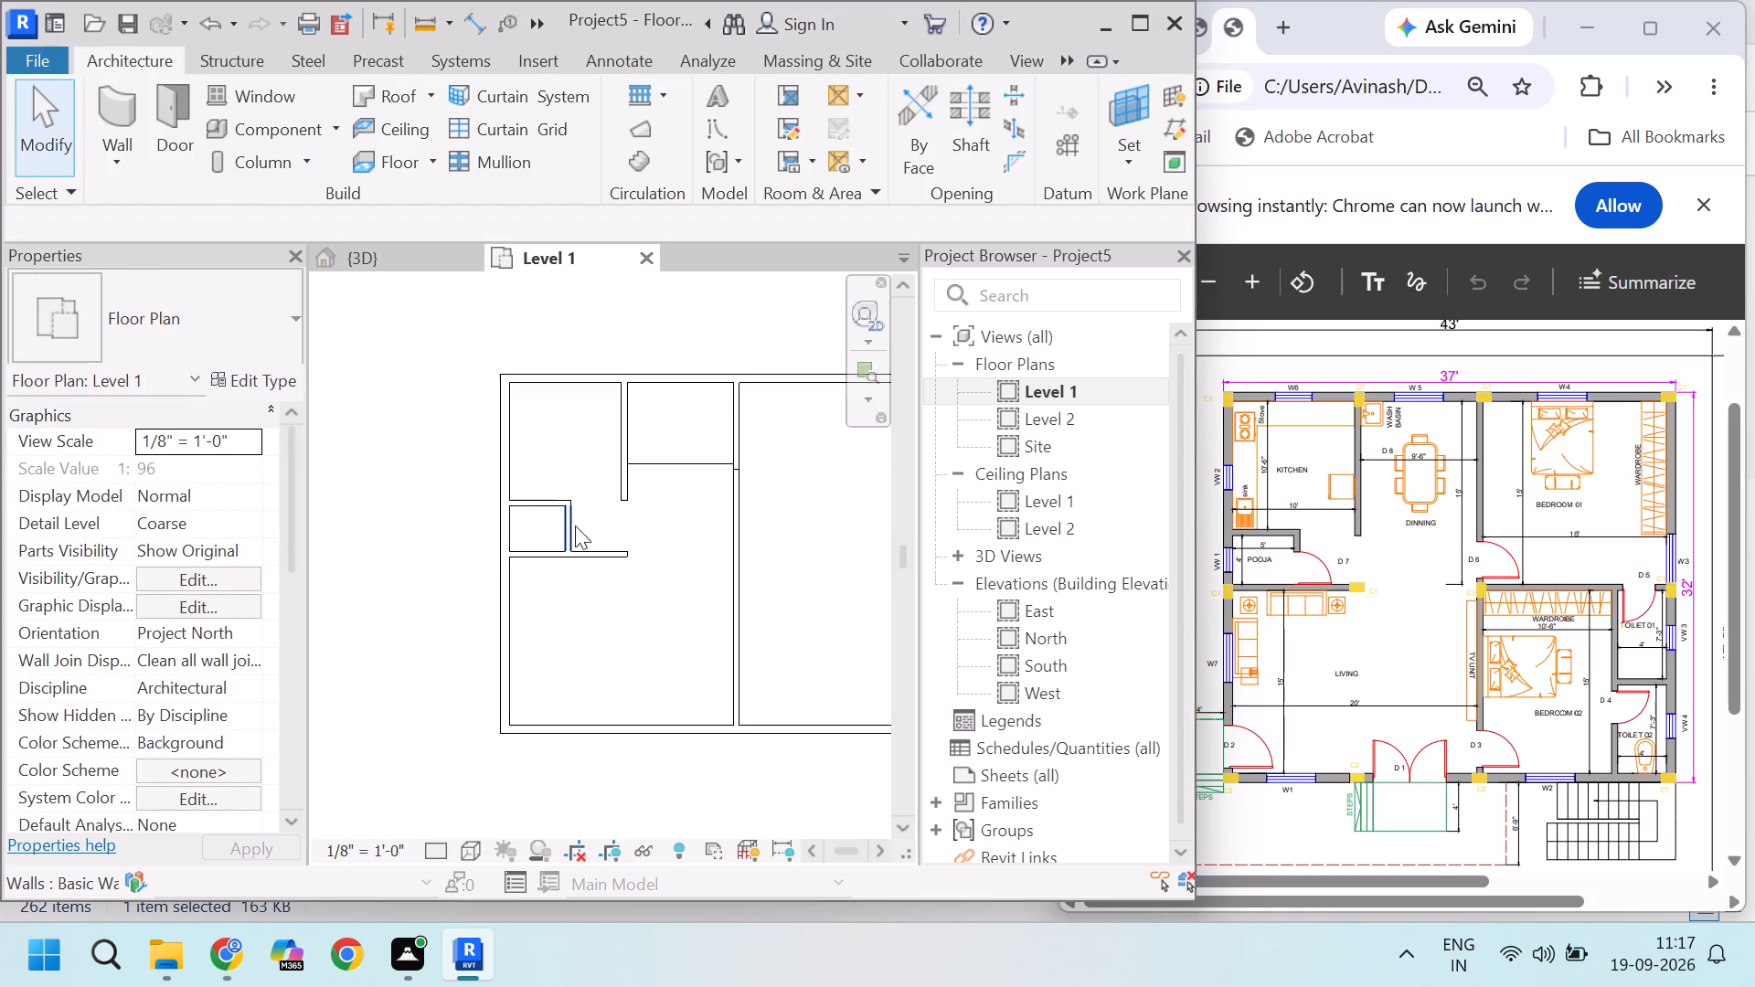
scroll(575, 525, "down", 4)
scroll(681, 500, "up", 6)
left_click(620, 469)
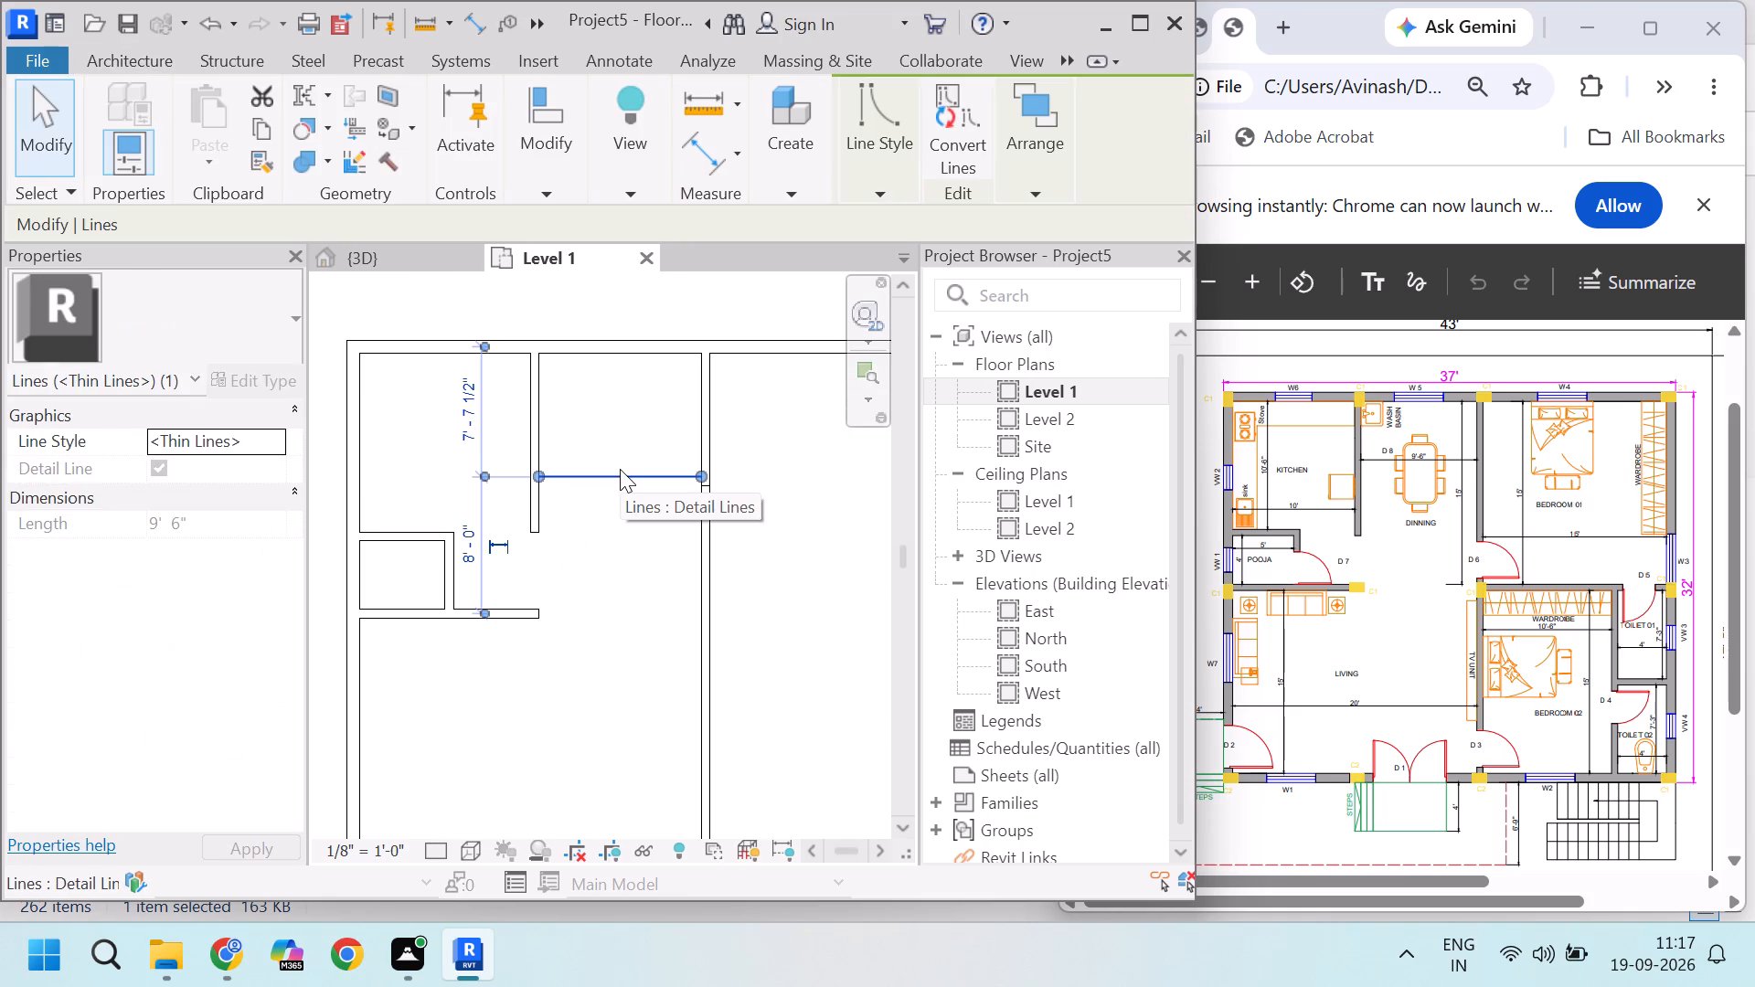
key("Home")
key("Delete")
Delete the leftover short detail lines on the dining area's east wall and target the one at the kitchen's east wall.
scroll(710, 488, "up", 4)
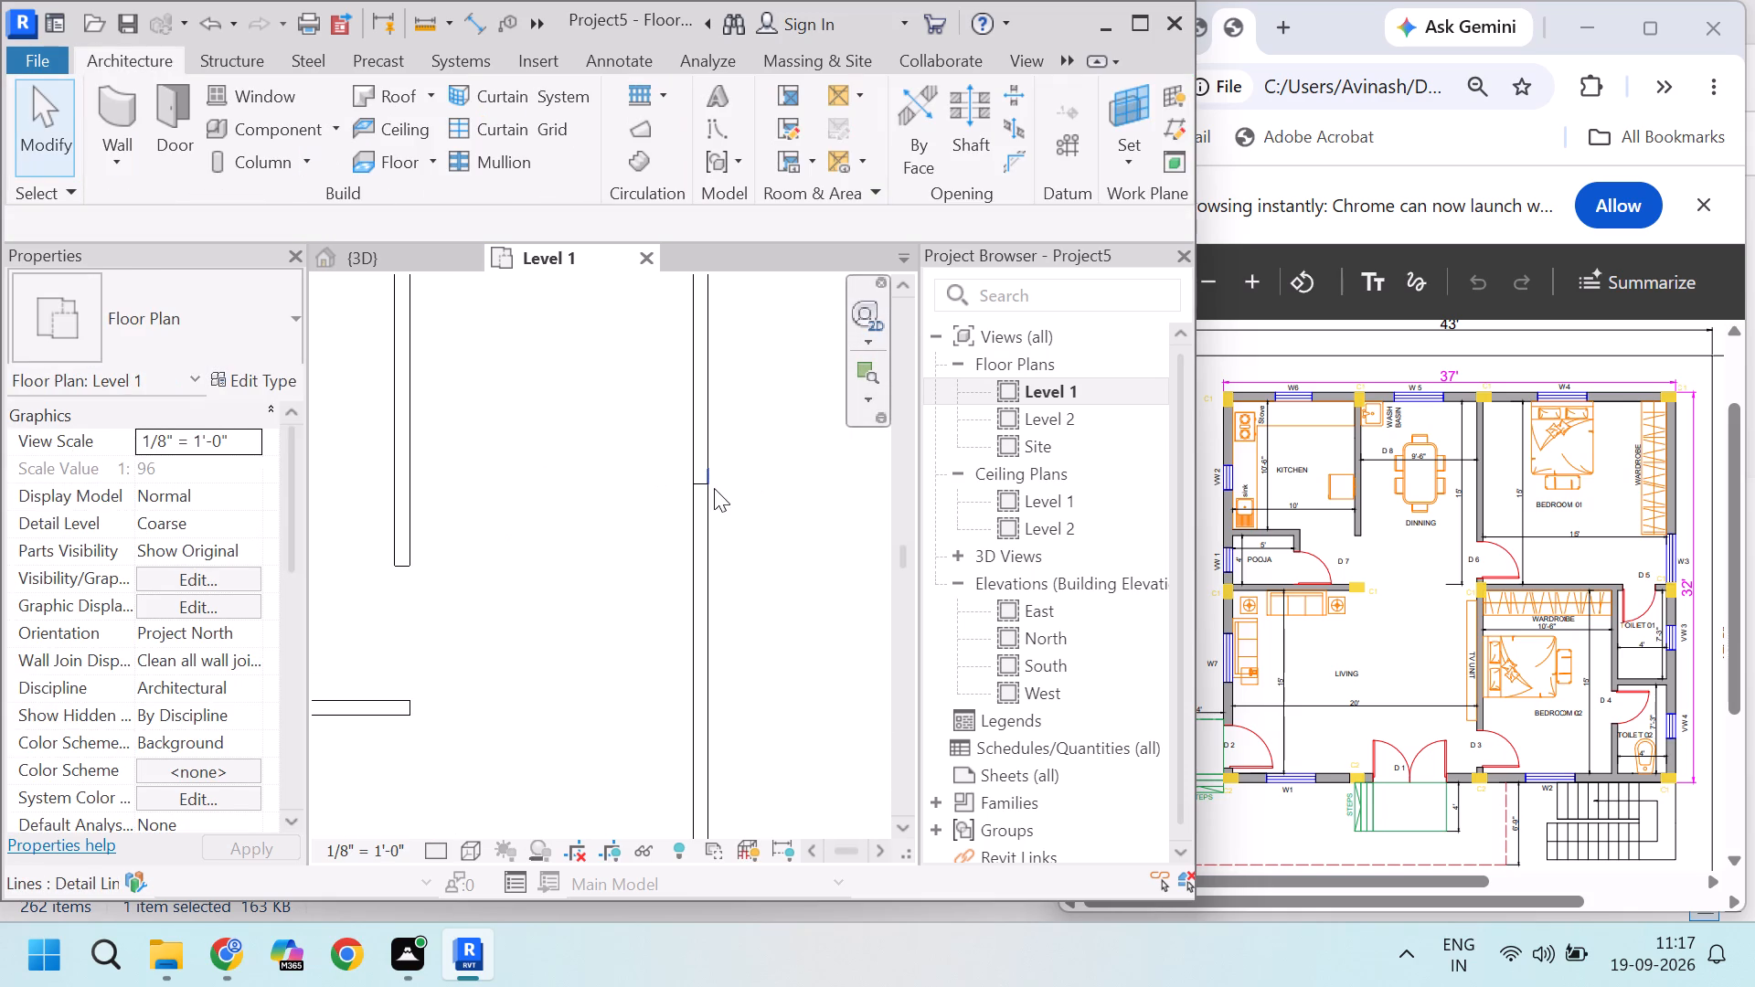
left_click(707, 485)
key("Delete")
left_click(702, 485)
key("Delete")
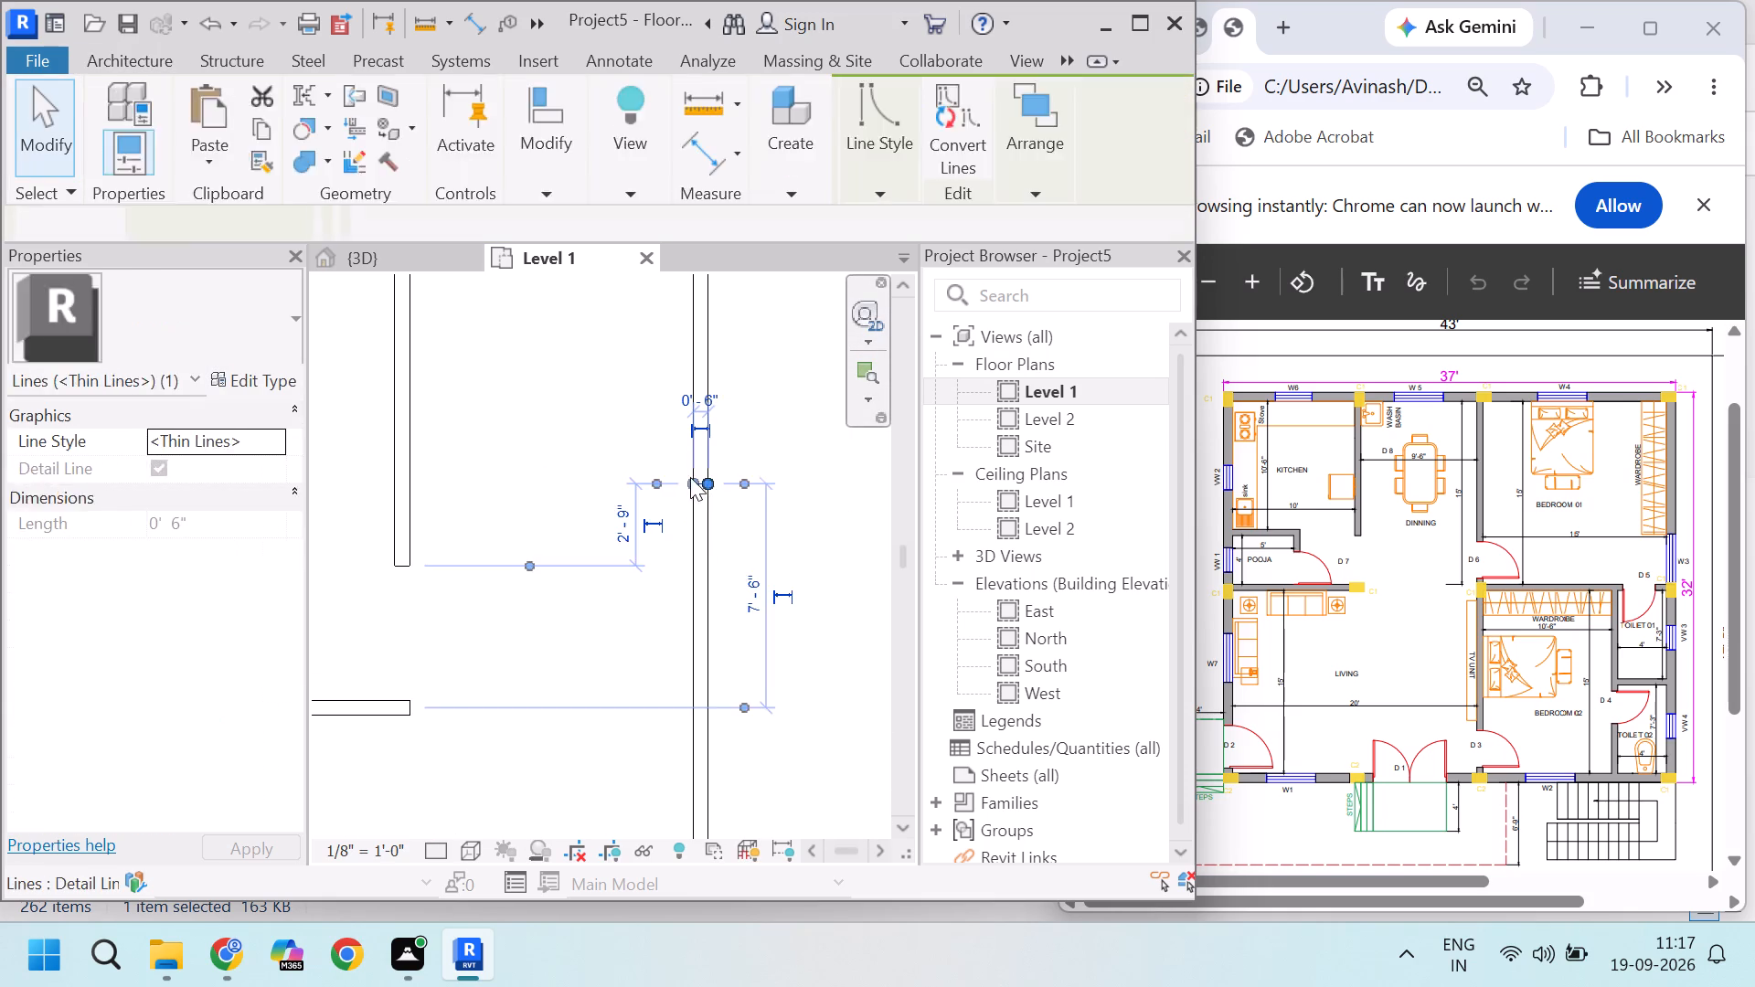
left_click(702, 481)
key("Delete")
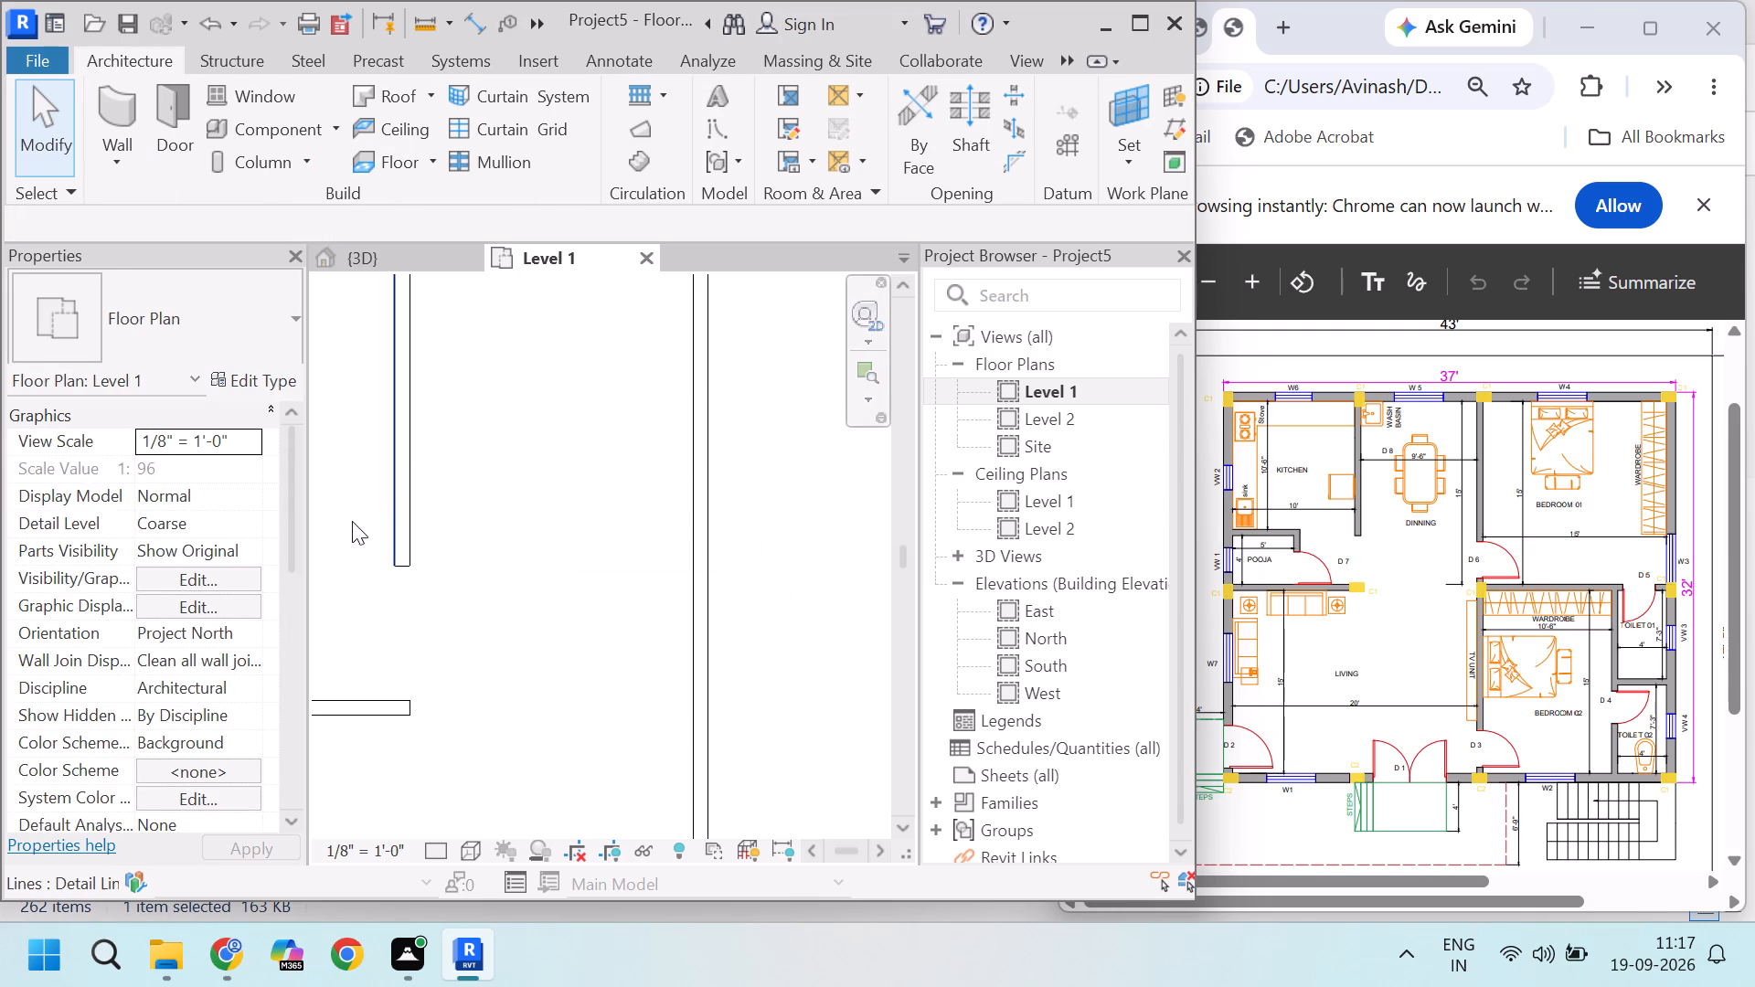
left_click(412, 520)
key("Delete")
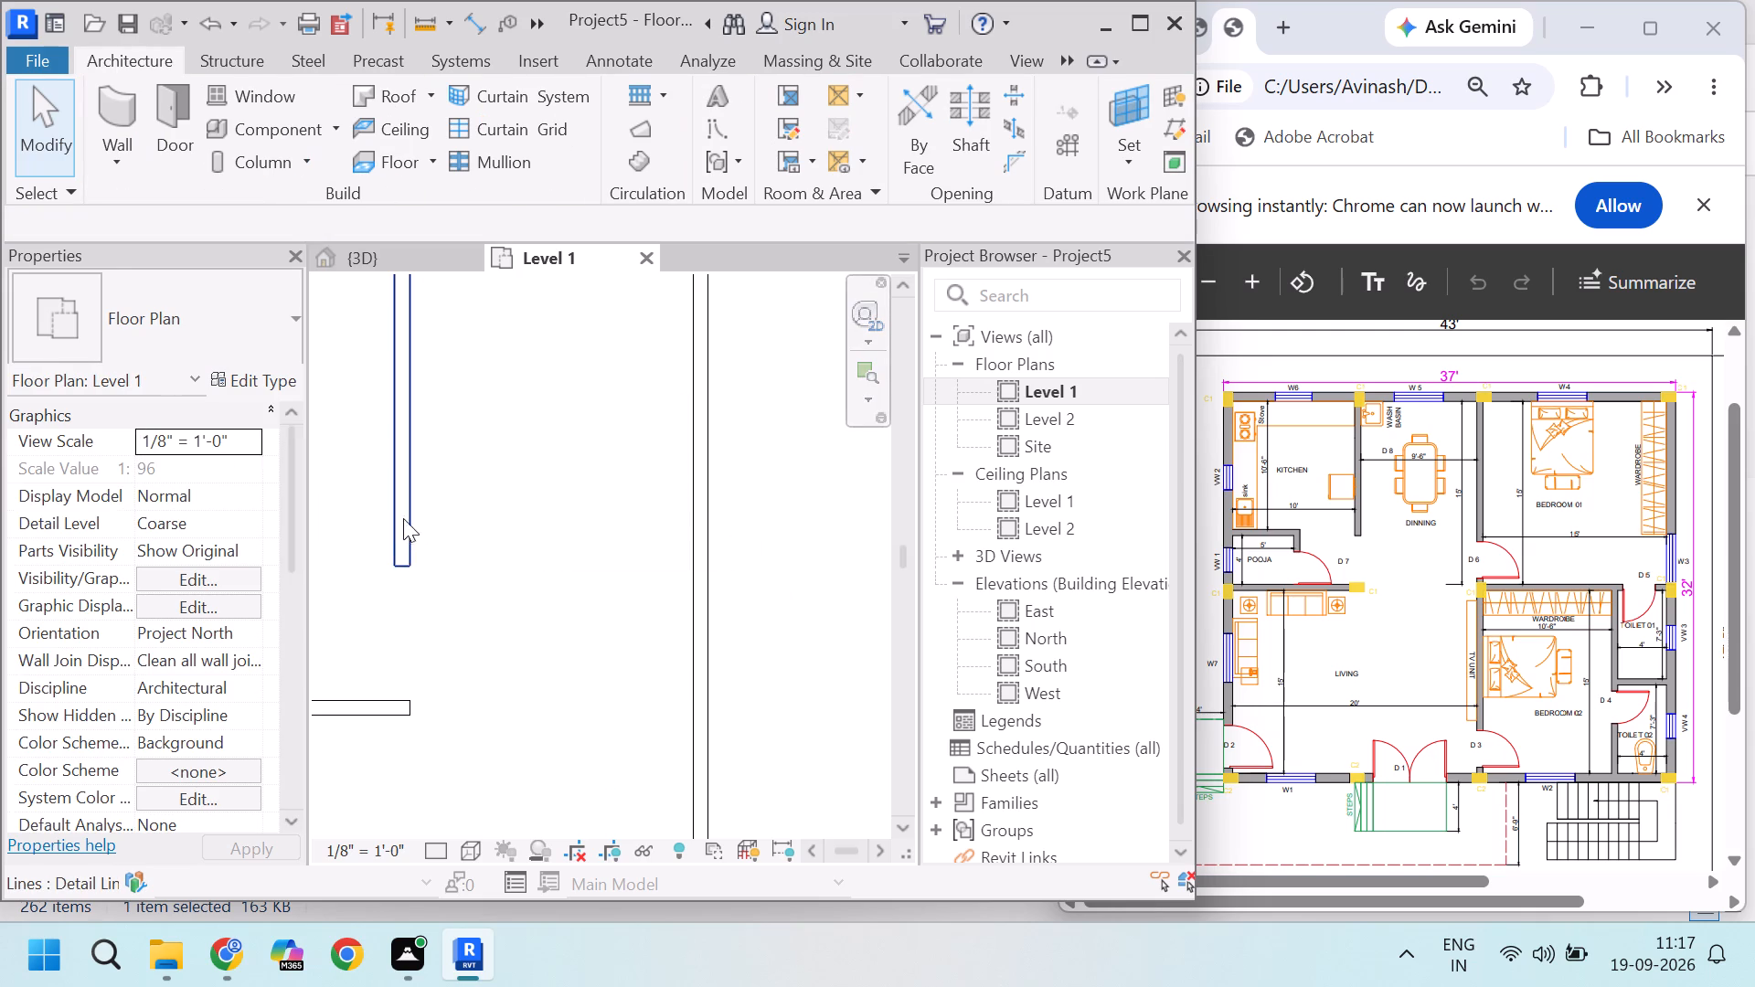
Delete the leftover short detail line at the kitchen's east wall.
left_click(390, 517)
scroll(464, 570, "down", 4)
key("Delete")
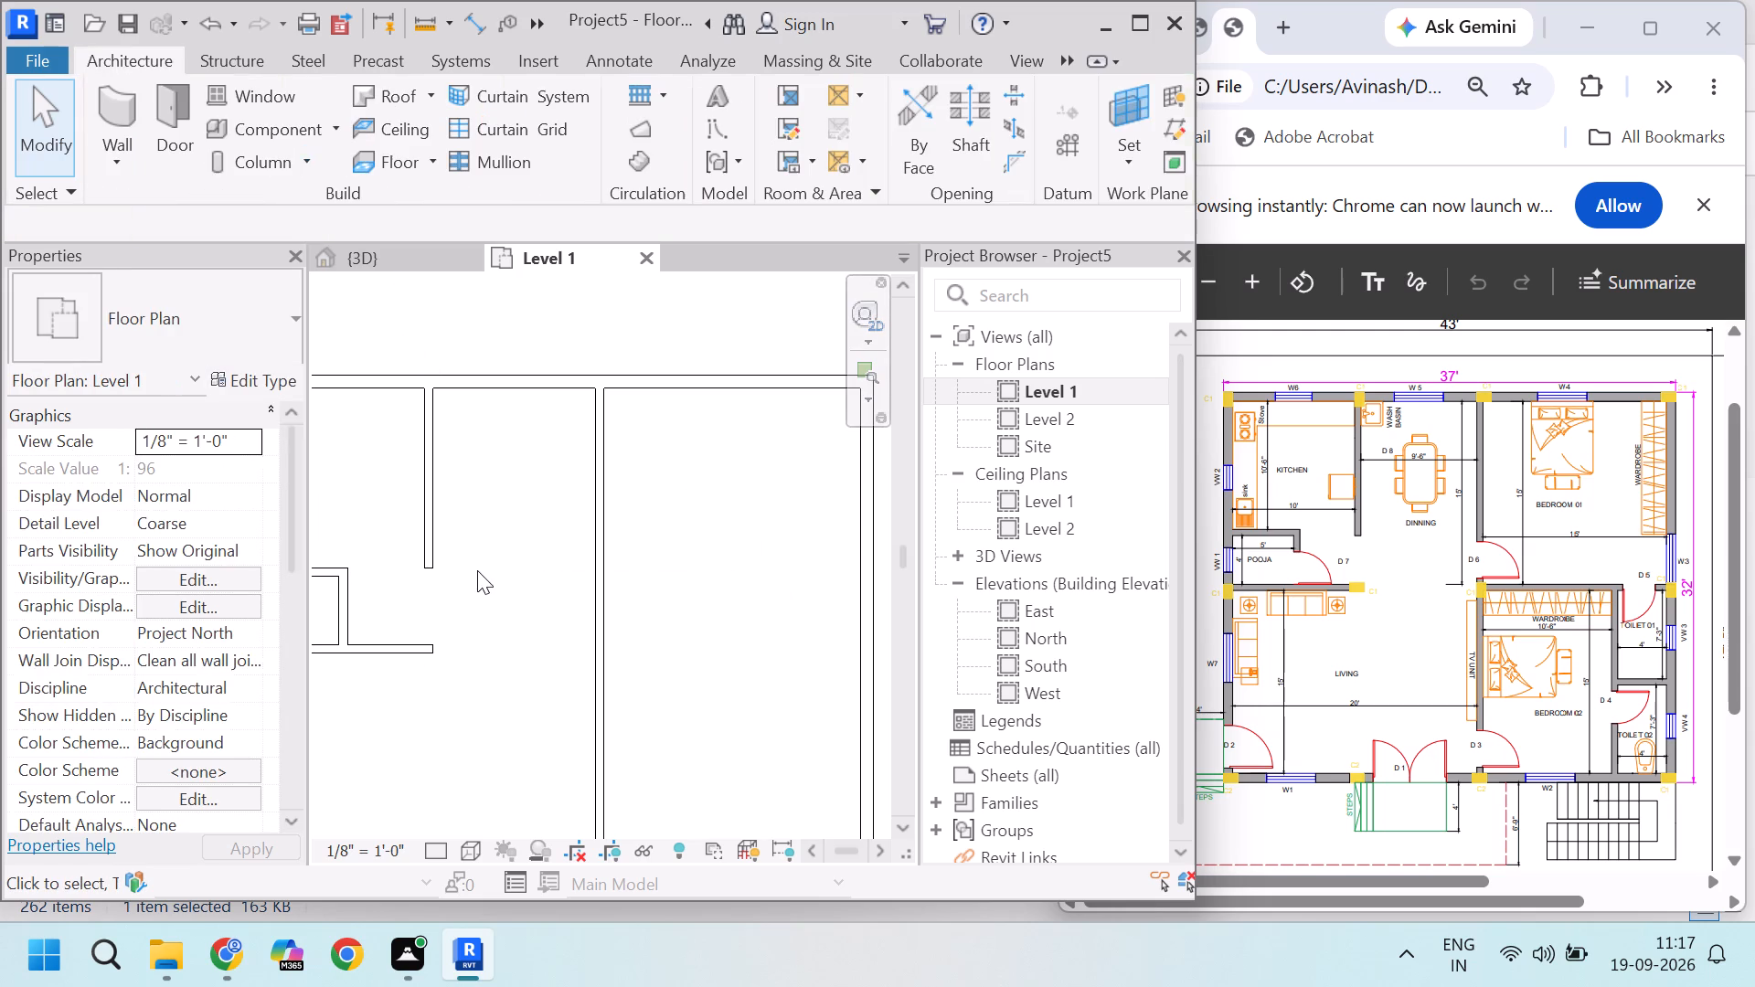
left_click(435, 544)
left_click(561, 499)
scroll(537, 513, "down", 6)
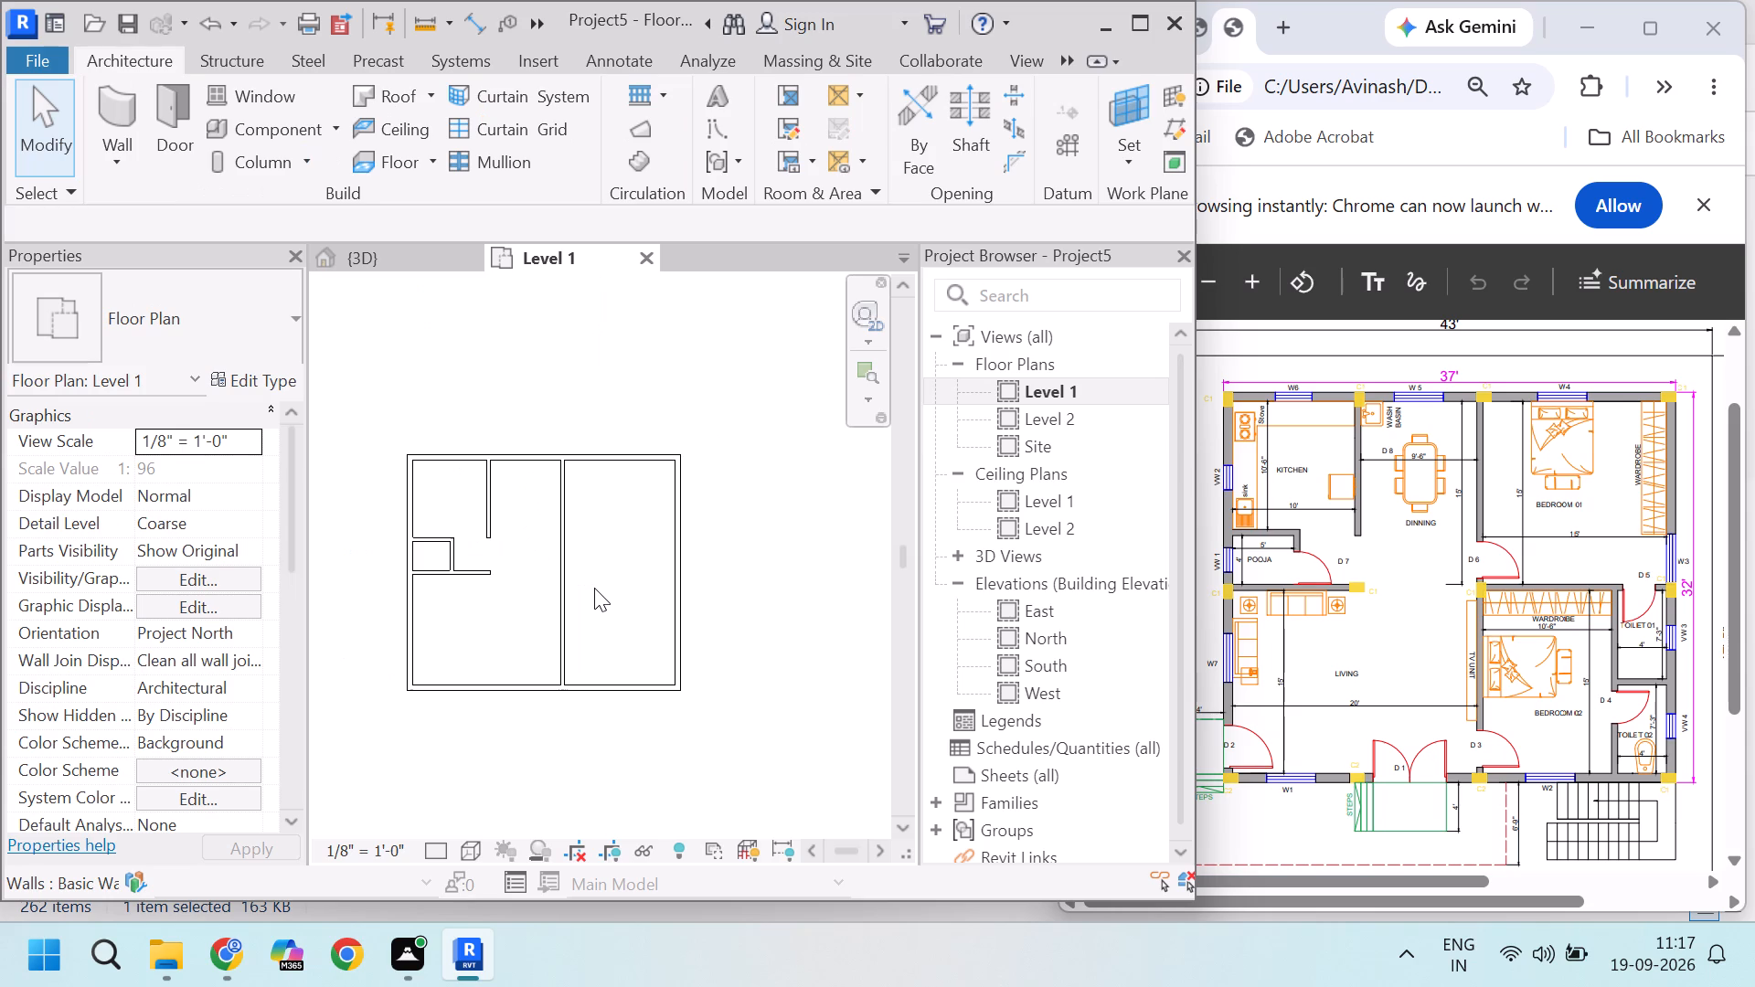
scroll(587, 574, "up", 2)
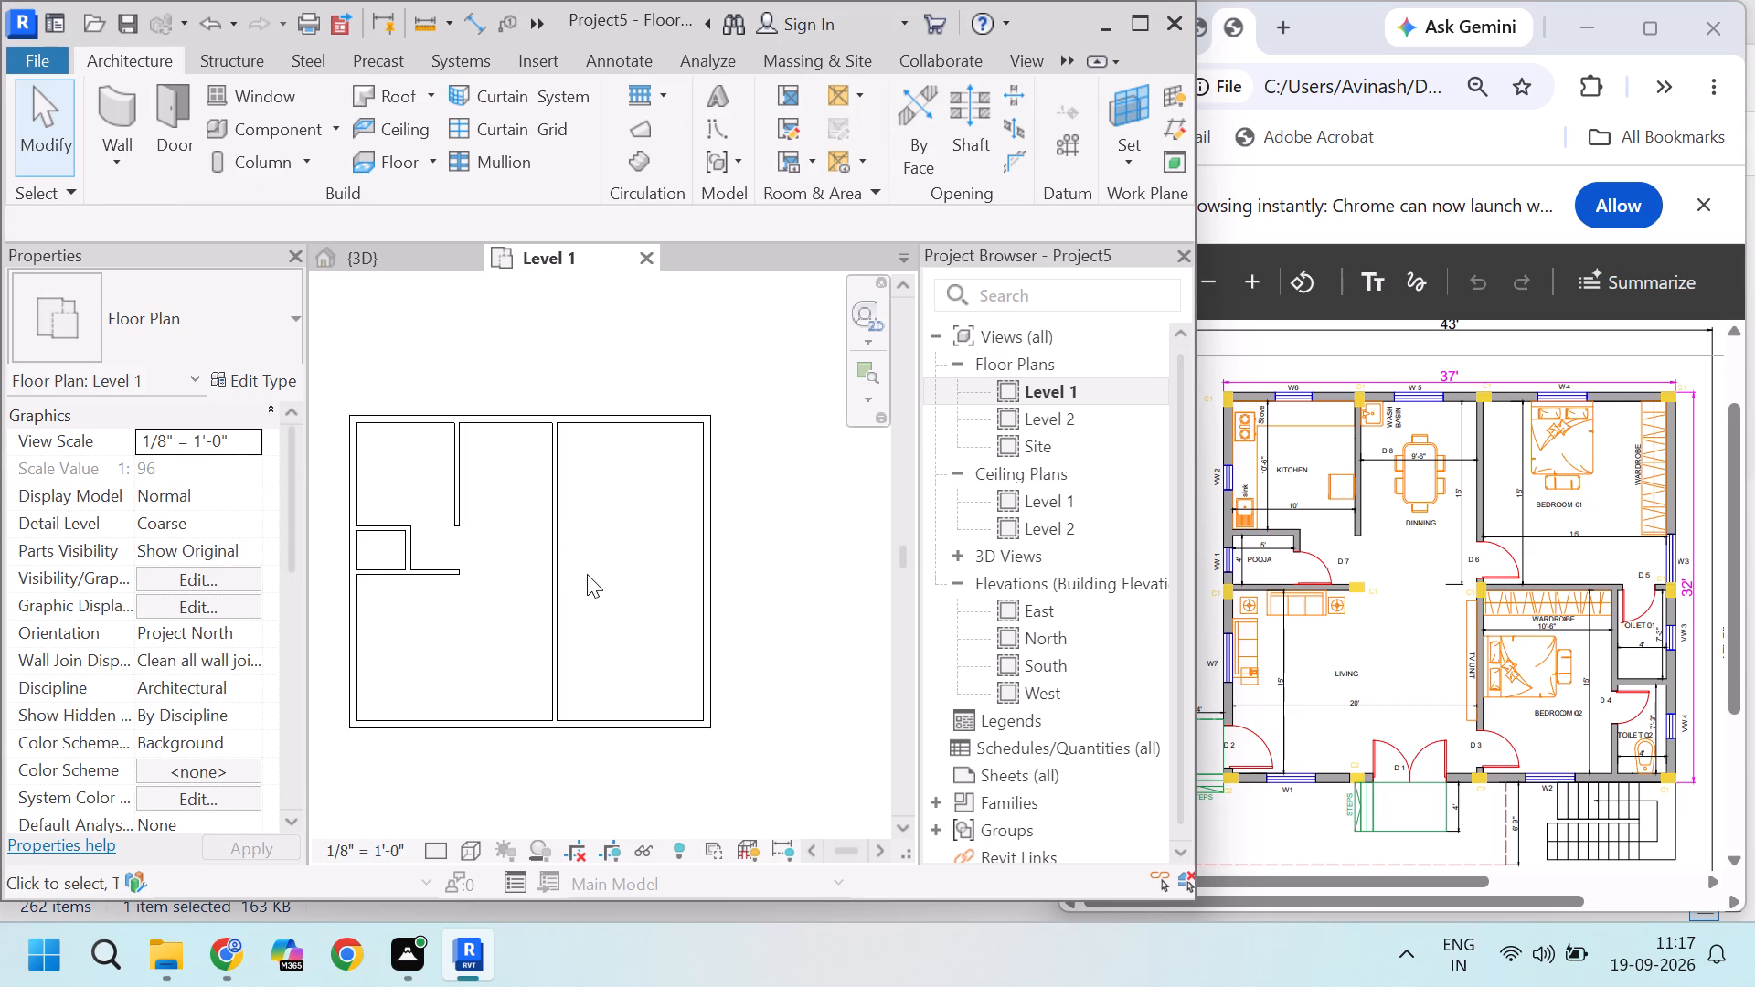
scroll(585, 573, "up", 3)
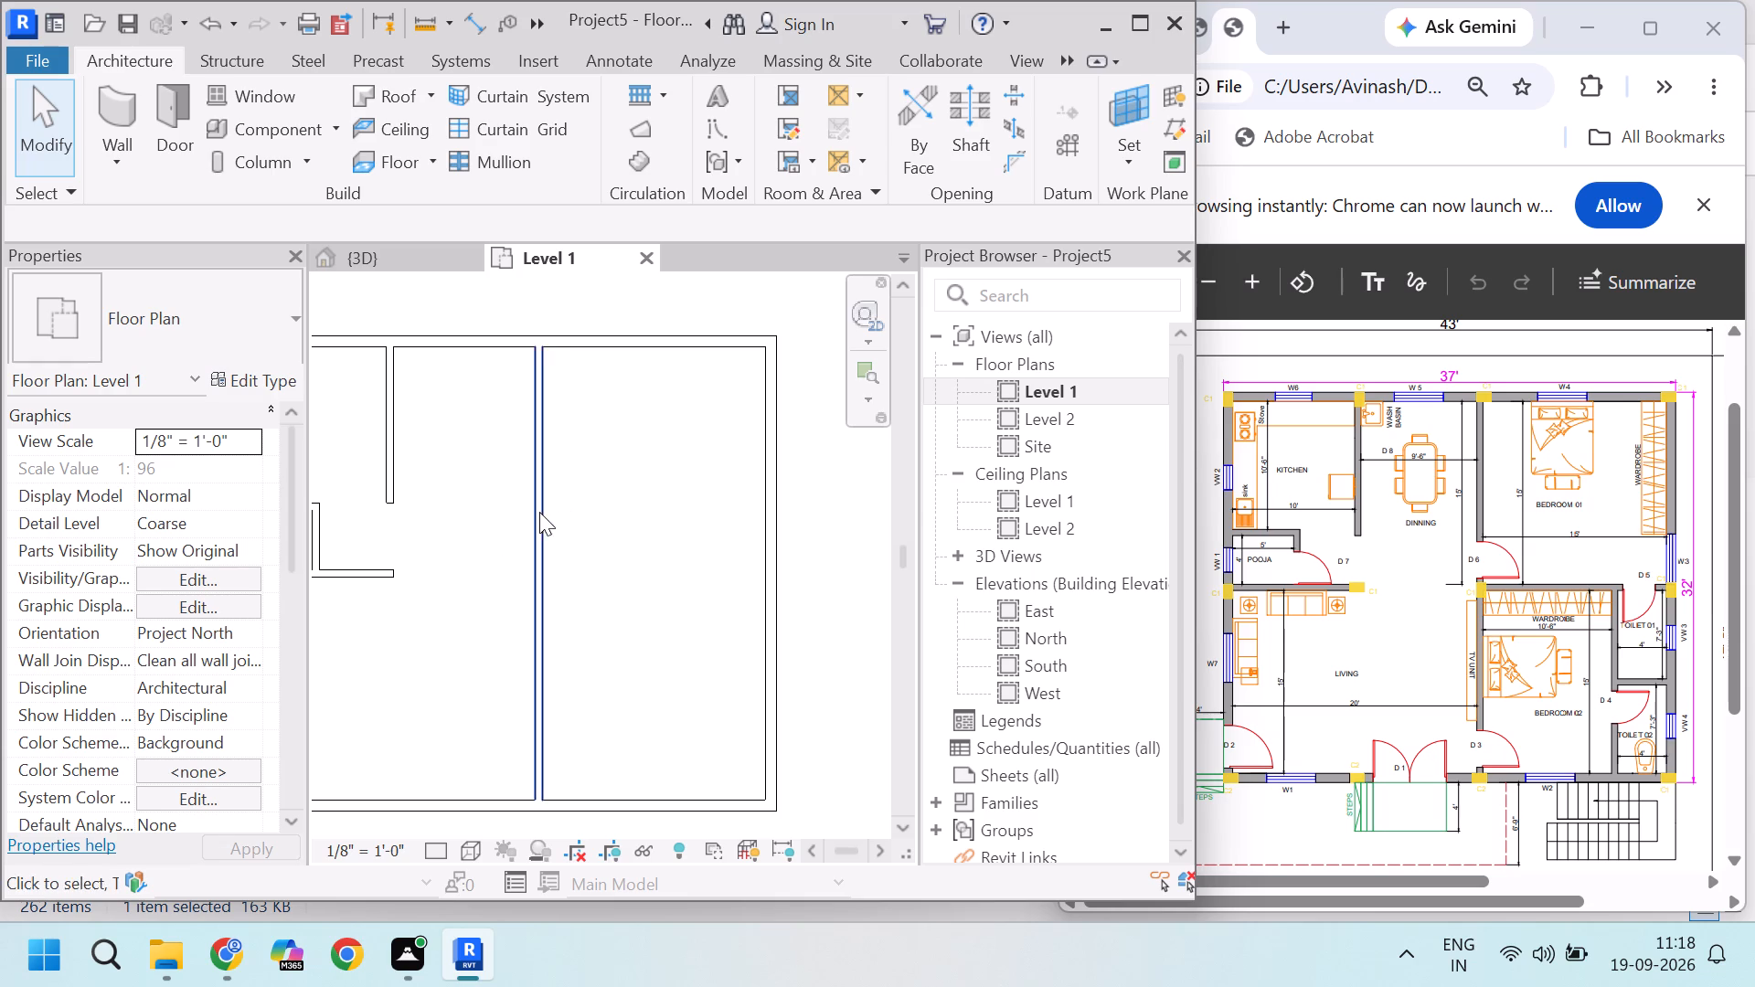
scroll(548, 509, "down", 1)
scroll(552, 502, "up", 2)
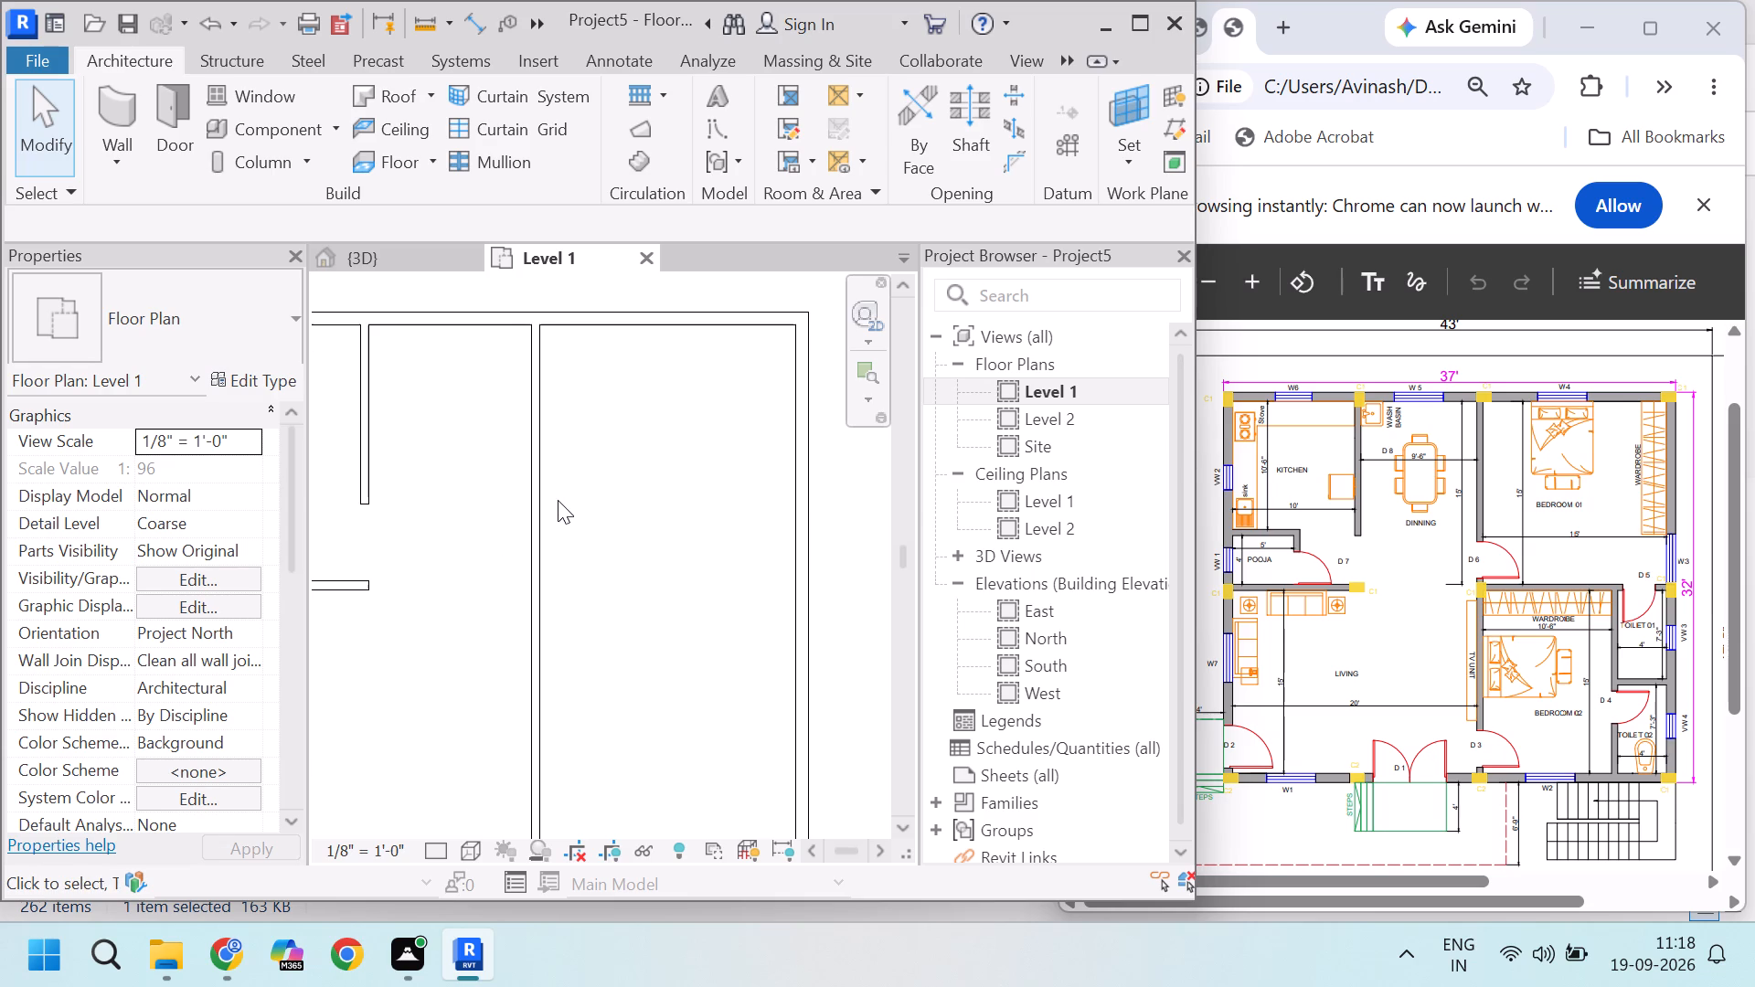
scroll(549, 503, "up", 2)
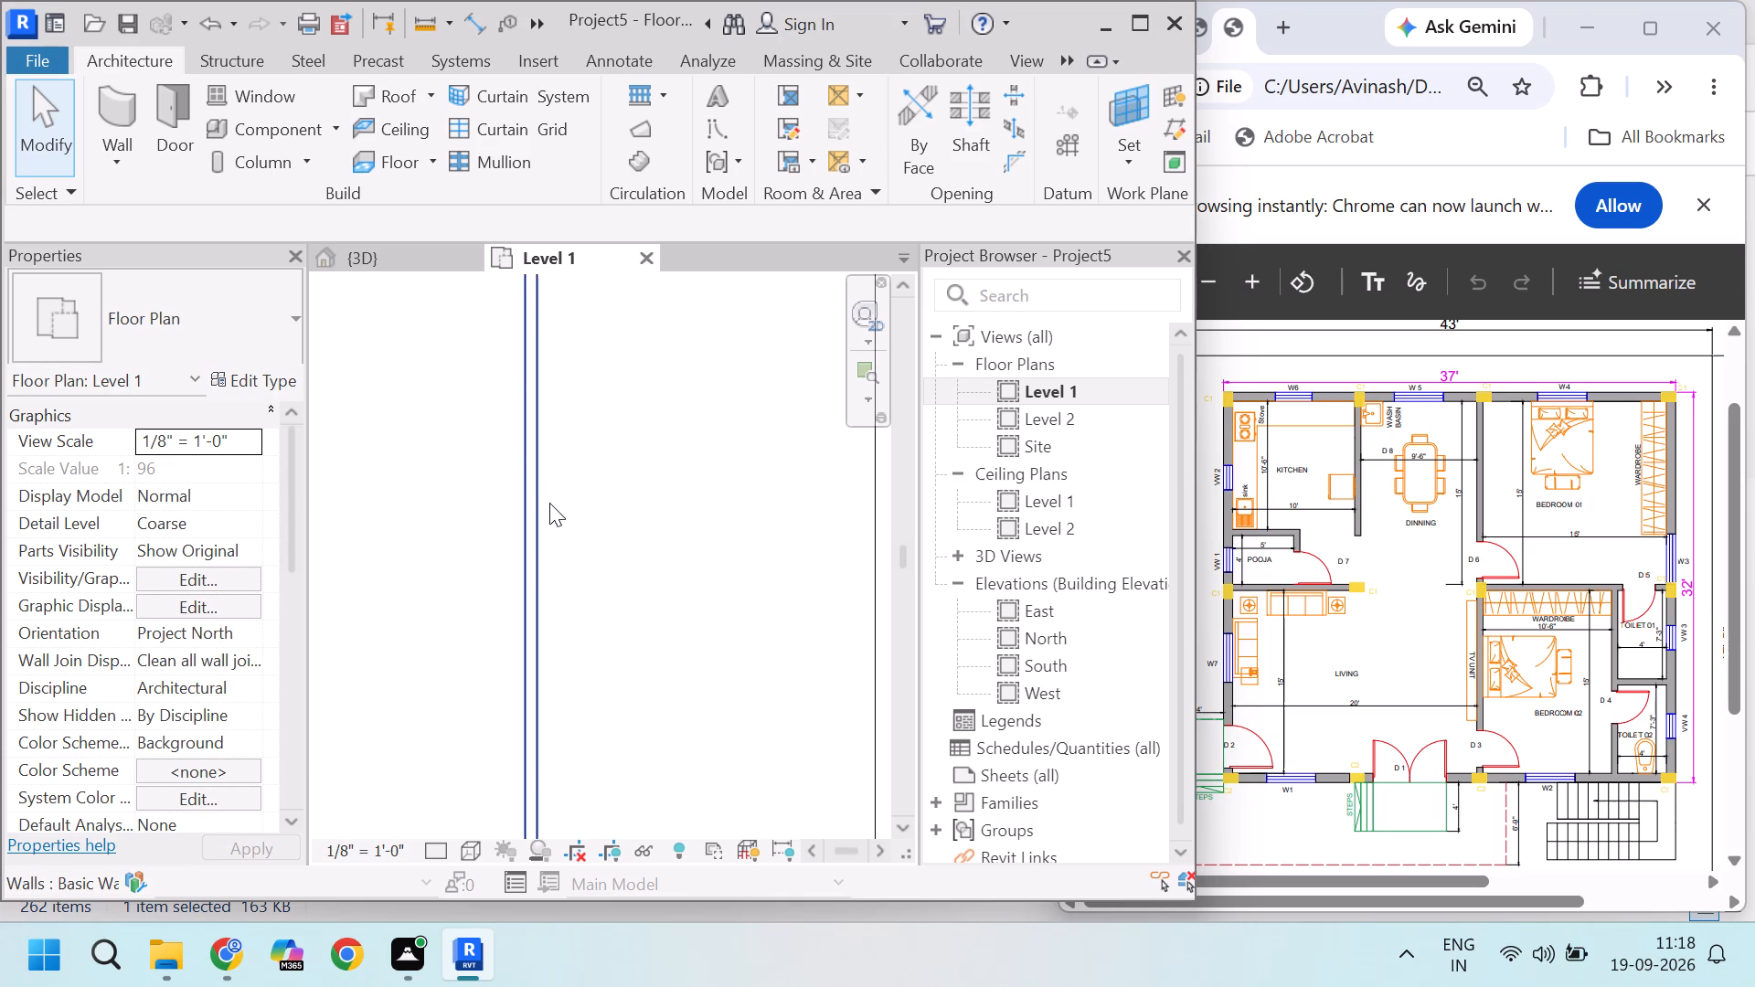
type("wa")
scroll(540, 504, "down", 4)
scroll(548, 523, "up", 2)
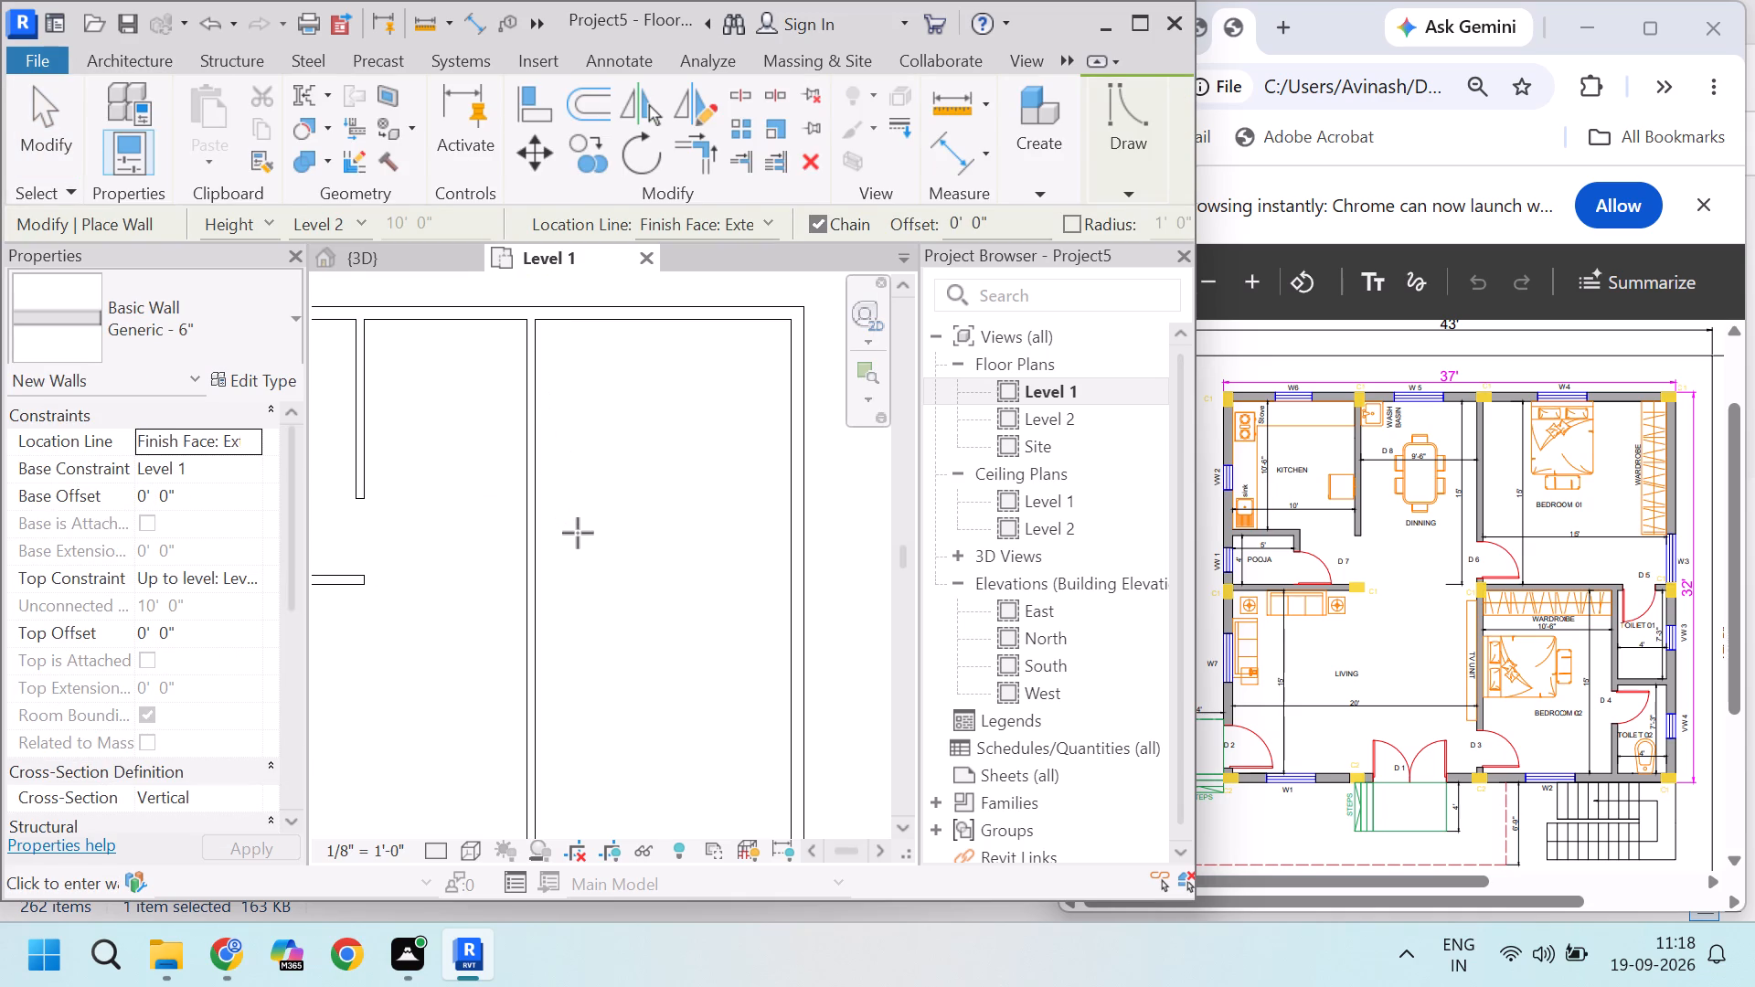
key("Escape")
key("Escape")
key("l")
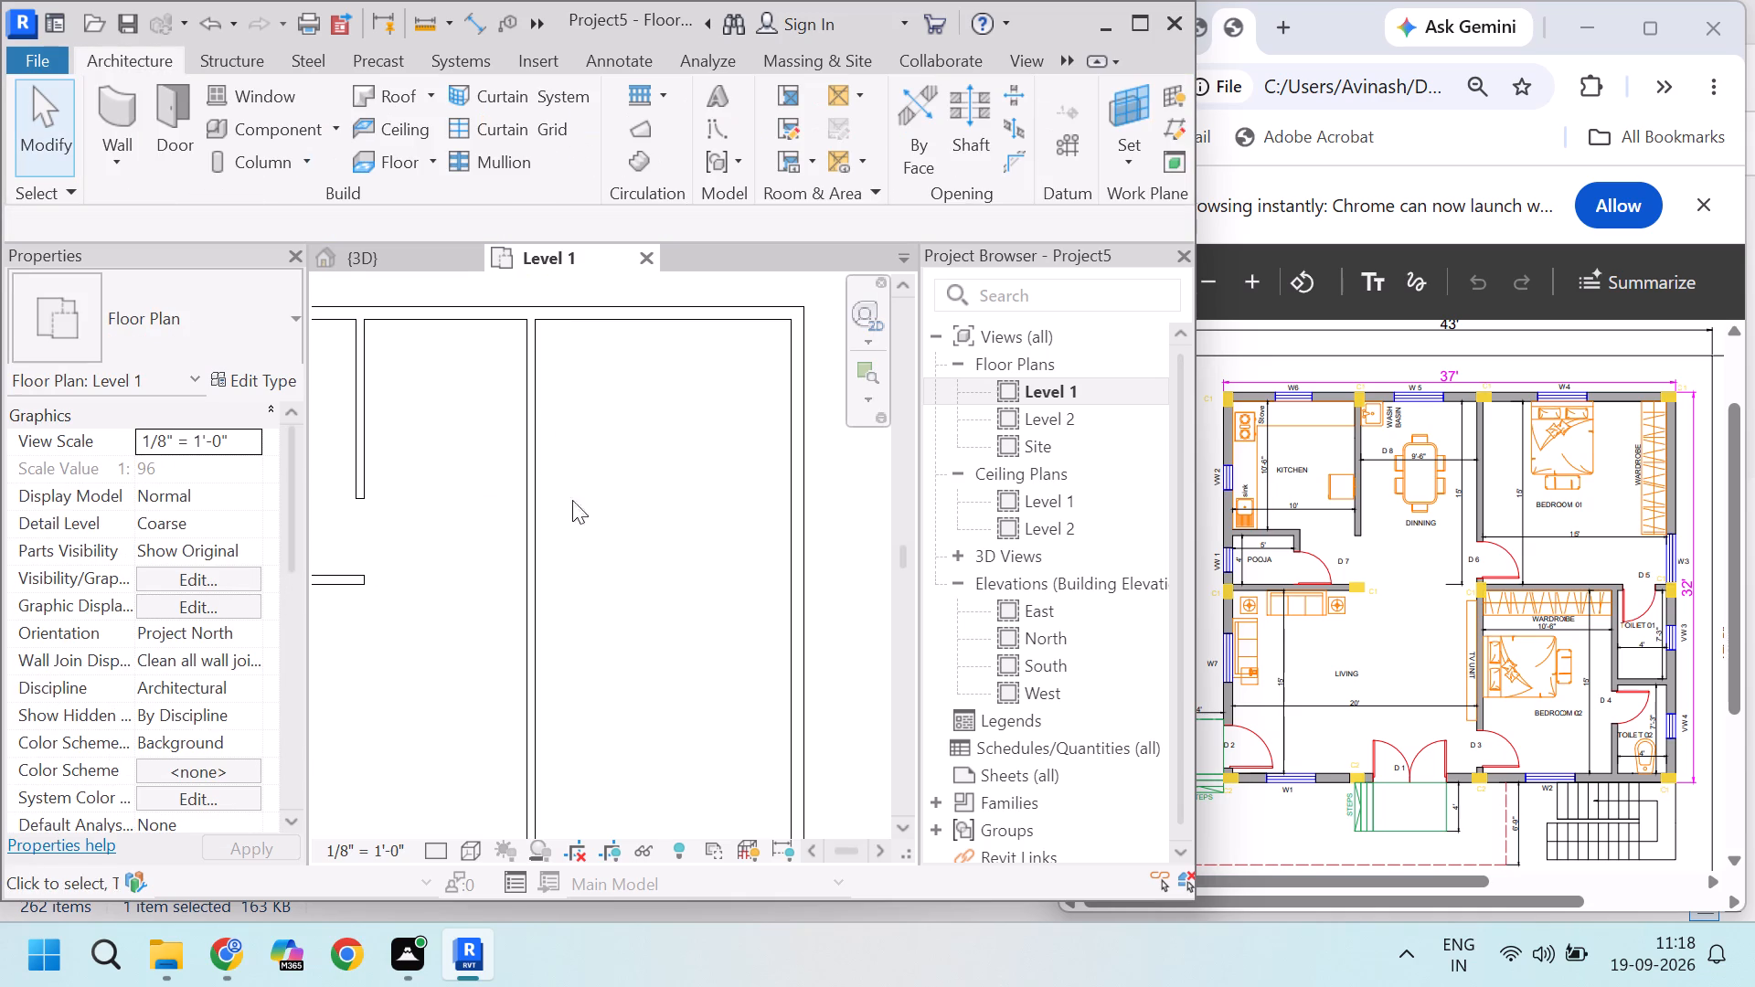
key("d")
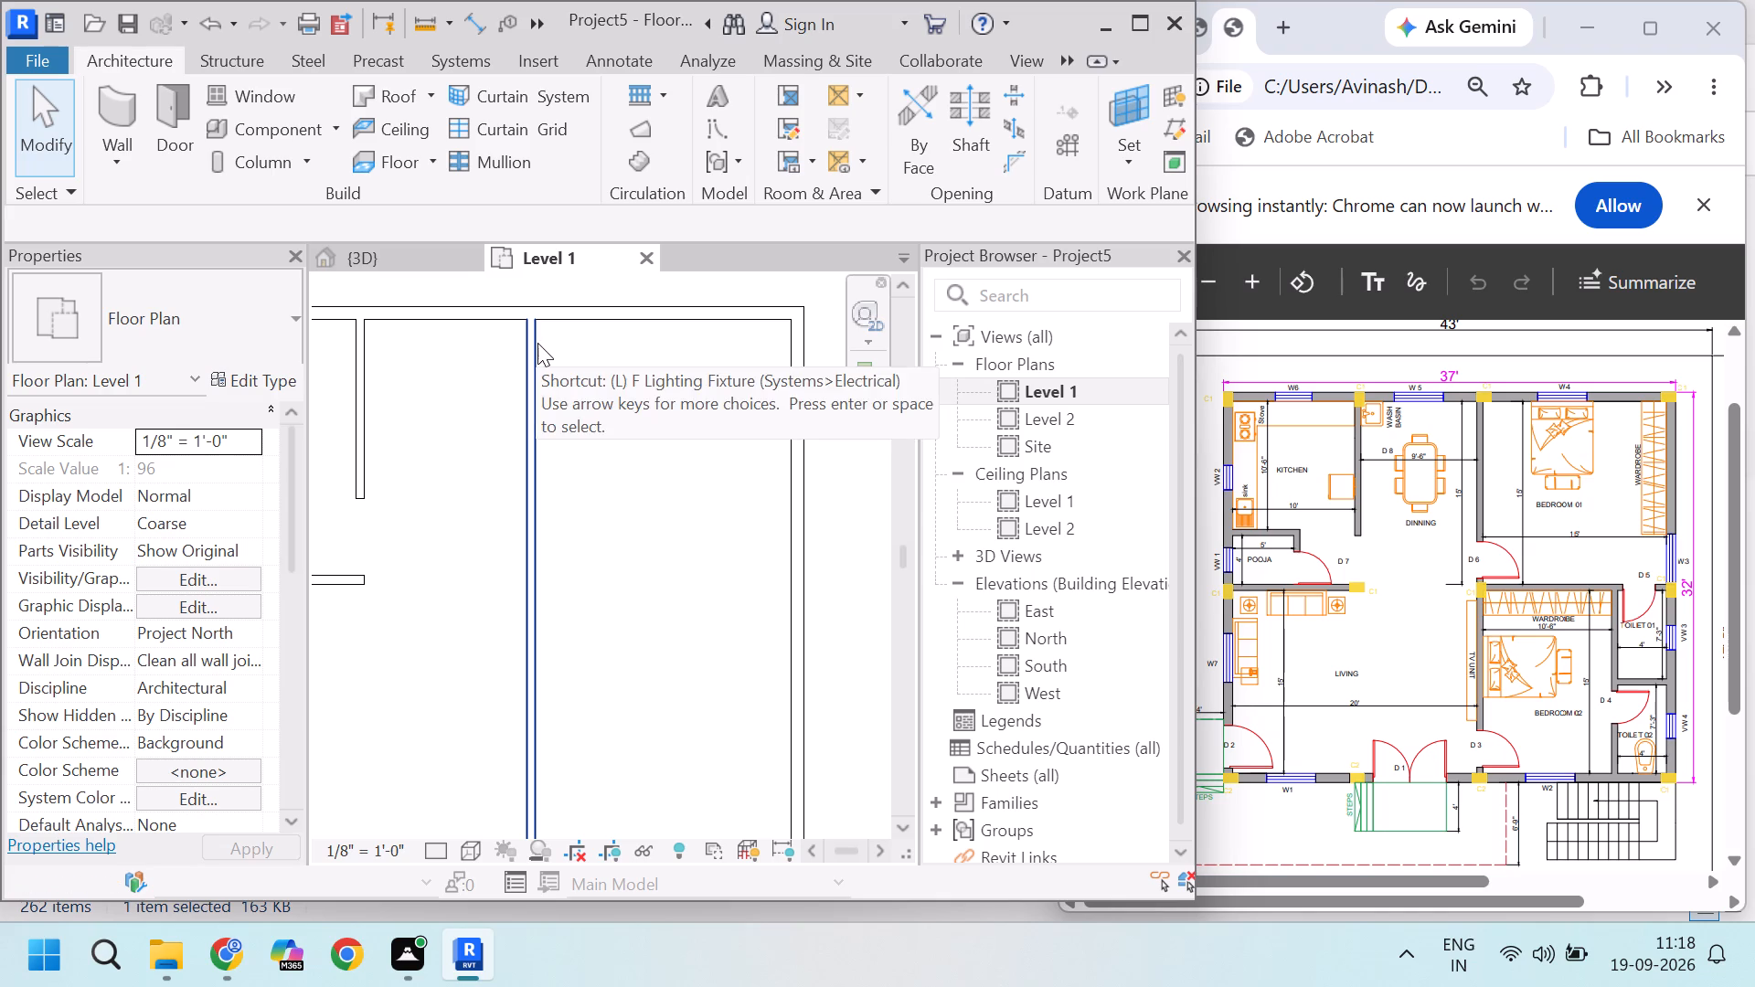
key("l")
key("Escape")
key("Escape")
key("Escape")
Draw detail lines 15' south from Bedroom 01's north-west inner corner along its west wall, continuing 7'-0" east.
key("d")
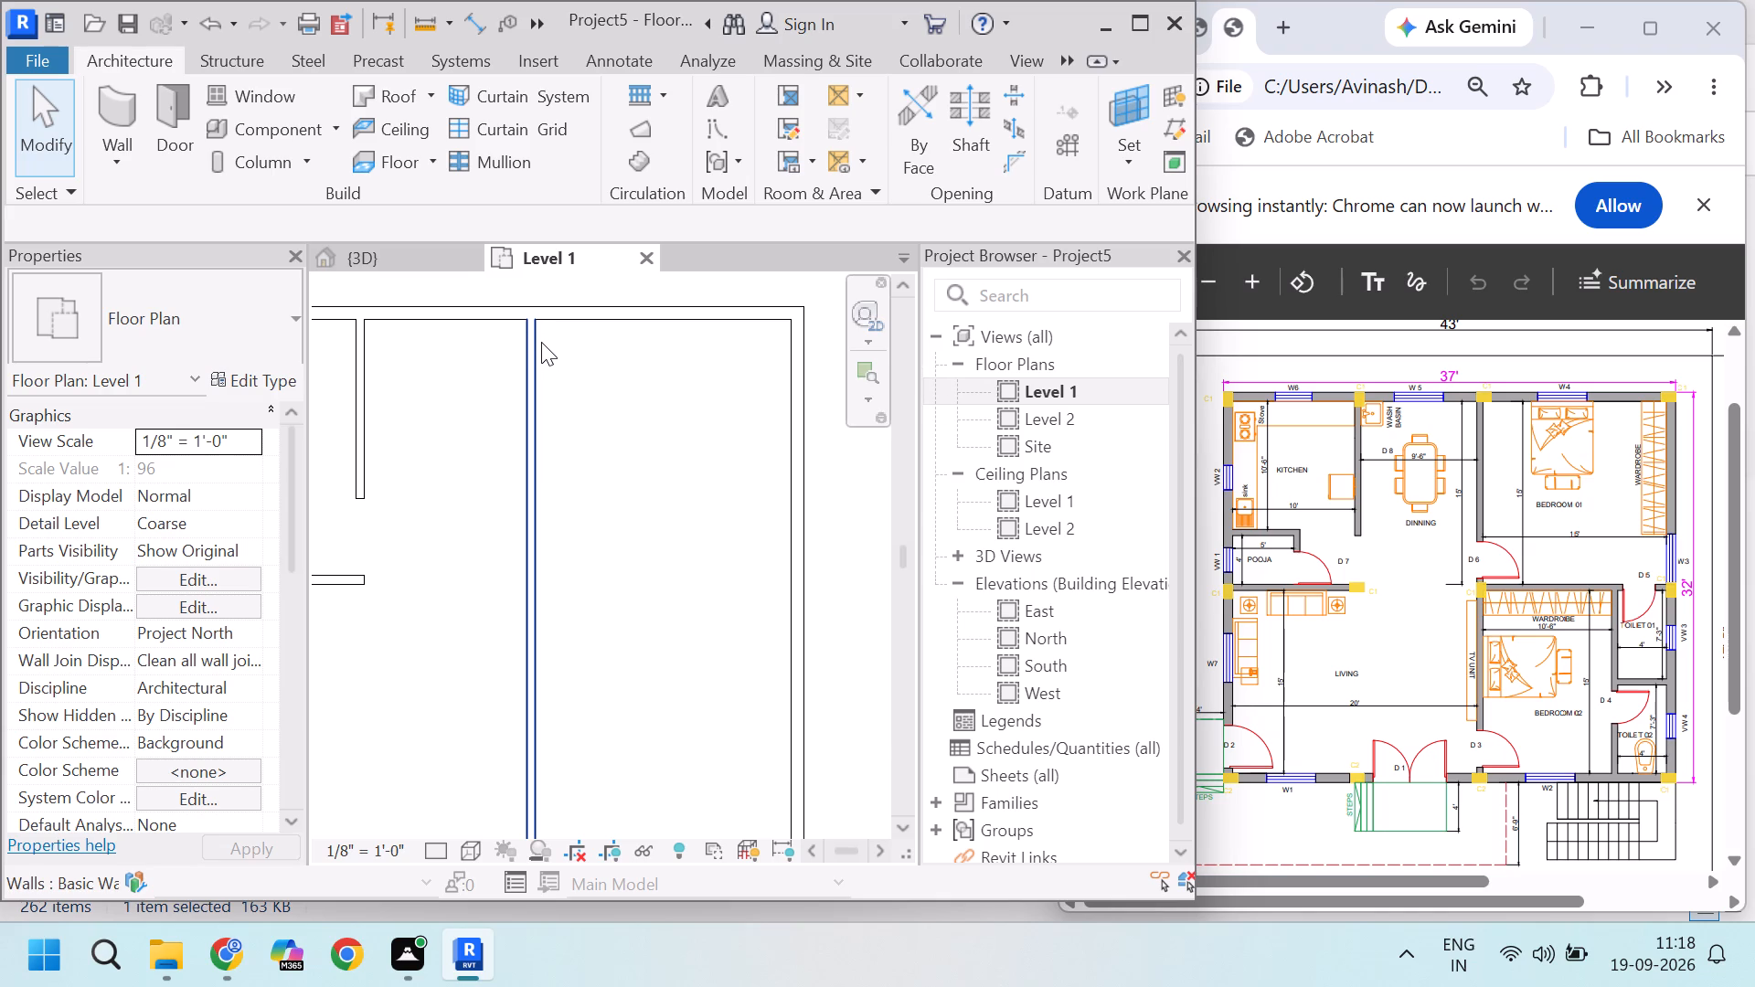
key("l")
left_click_drag(532, 323, 528, 334)
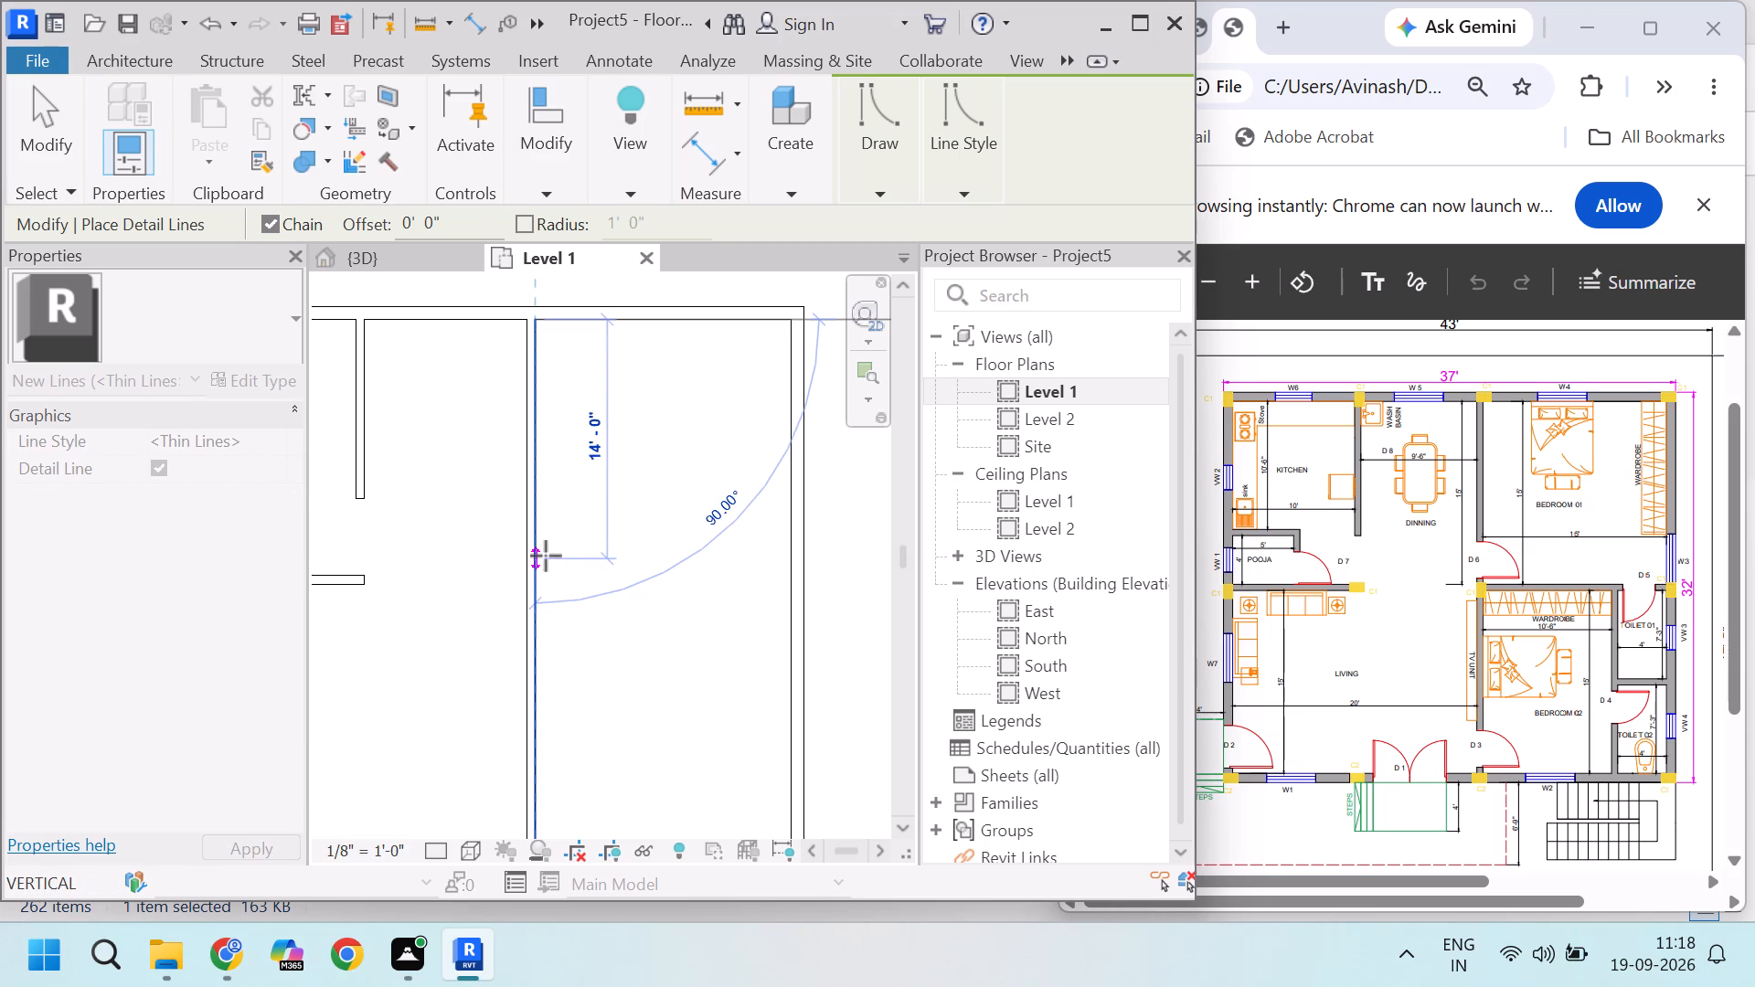
type("15'")
key("Return")
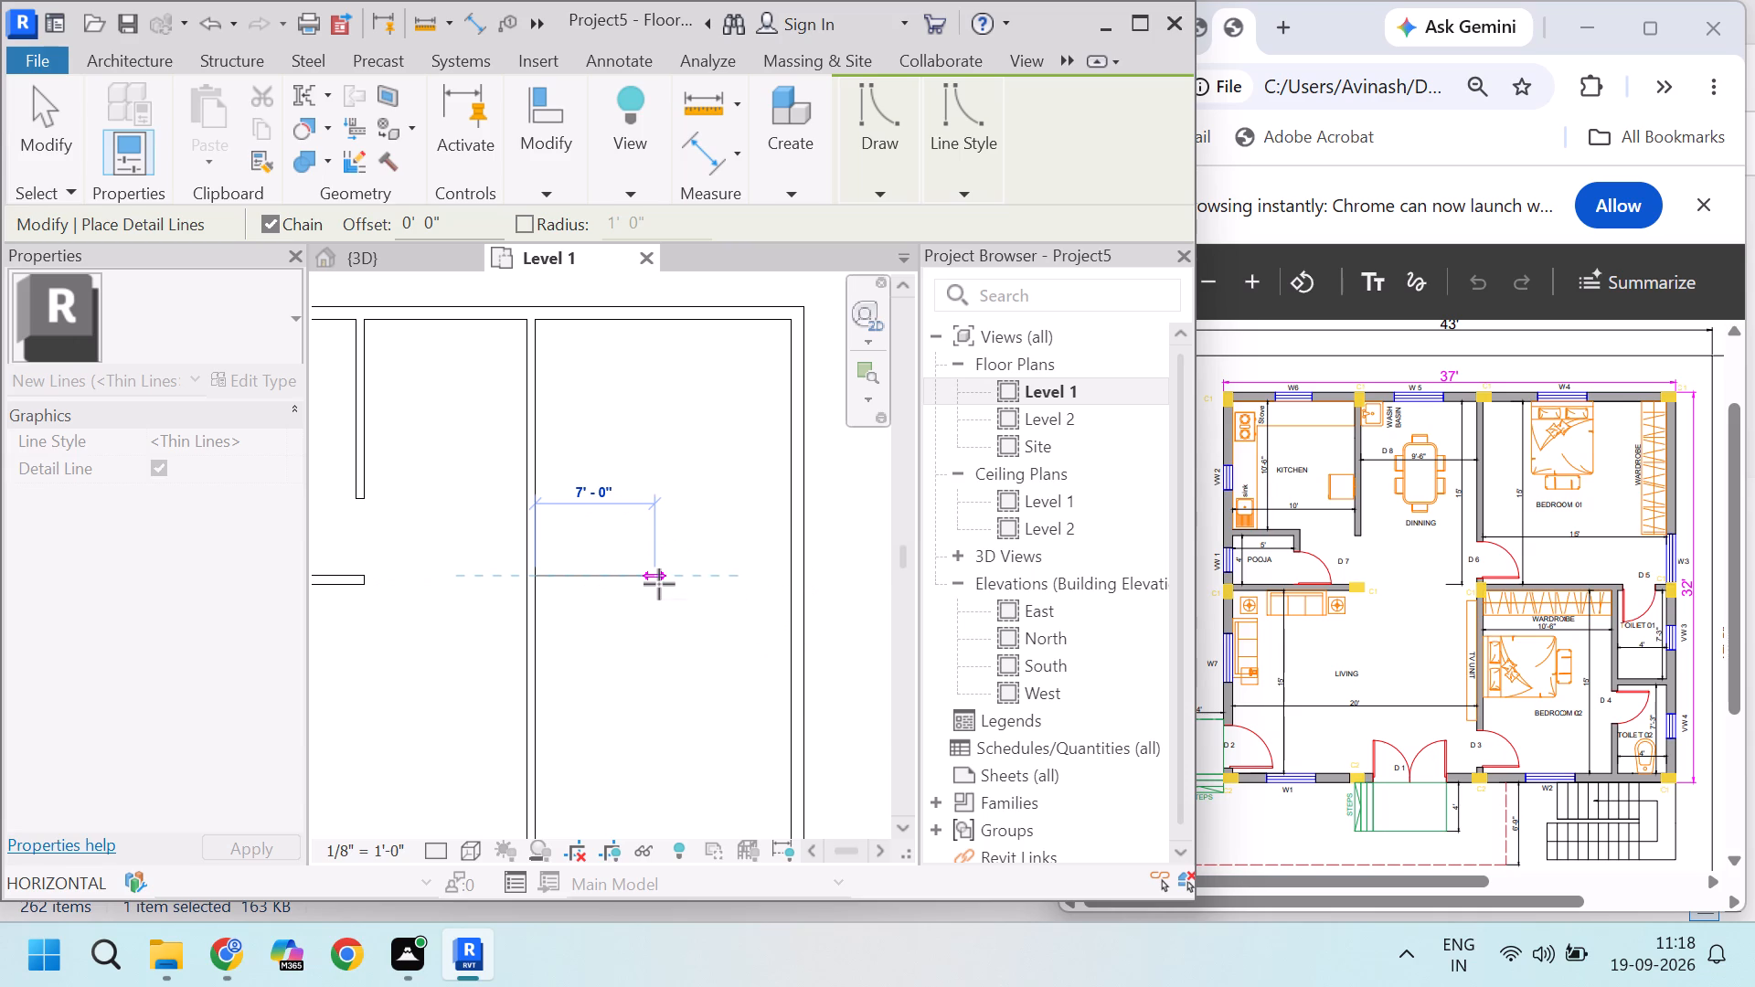
left_click(659, 584)
key("Escape")
key("Escape")
key("Escape")
key("Escape")
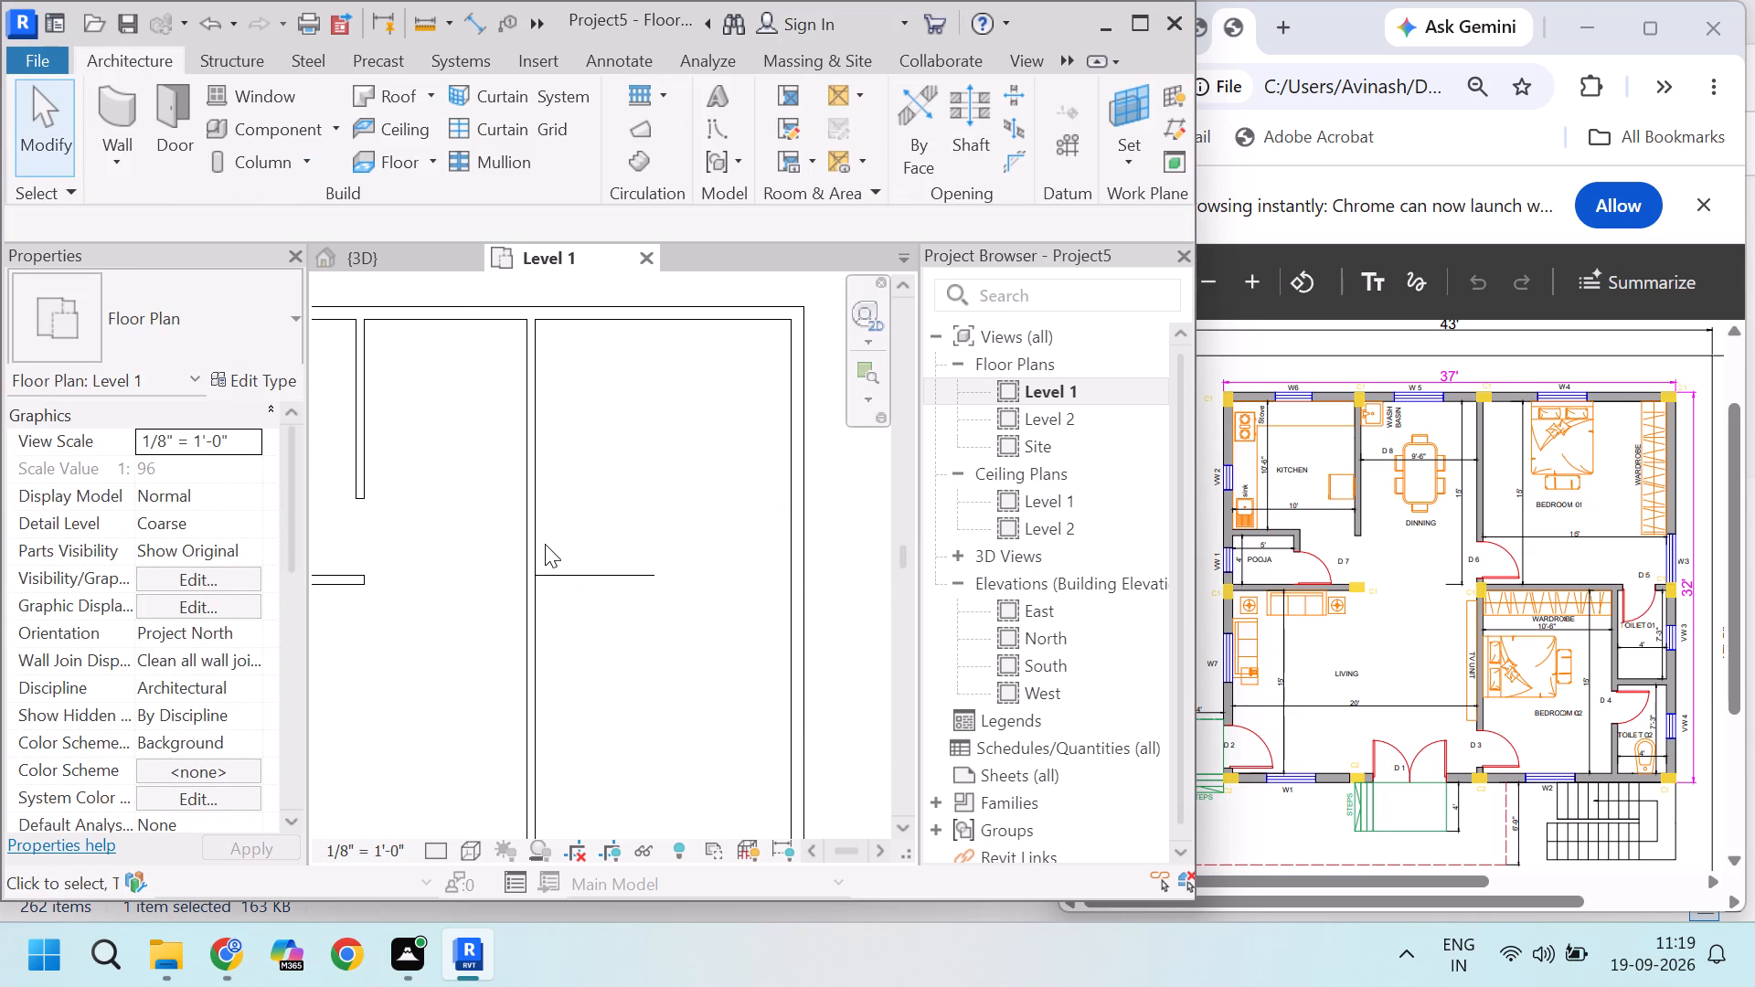
Delete the vertical 15' detail line along Bedroom 01's west wall.
left_click(537, 539)
key("Delete")
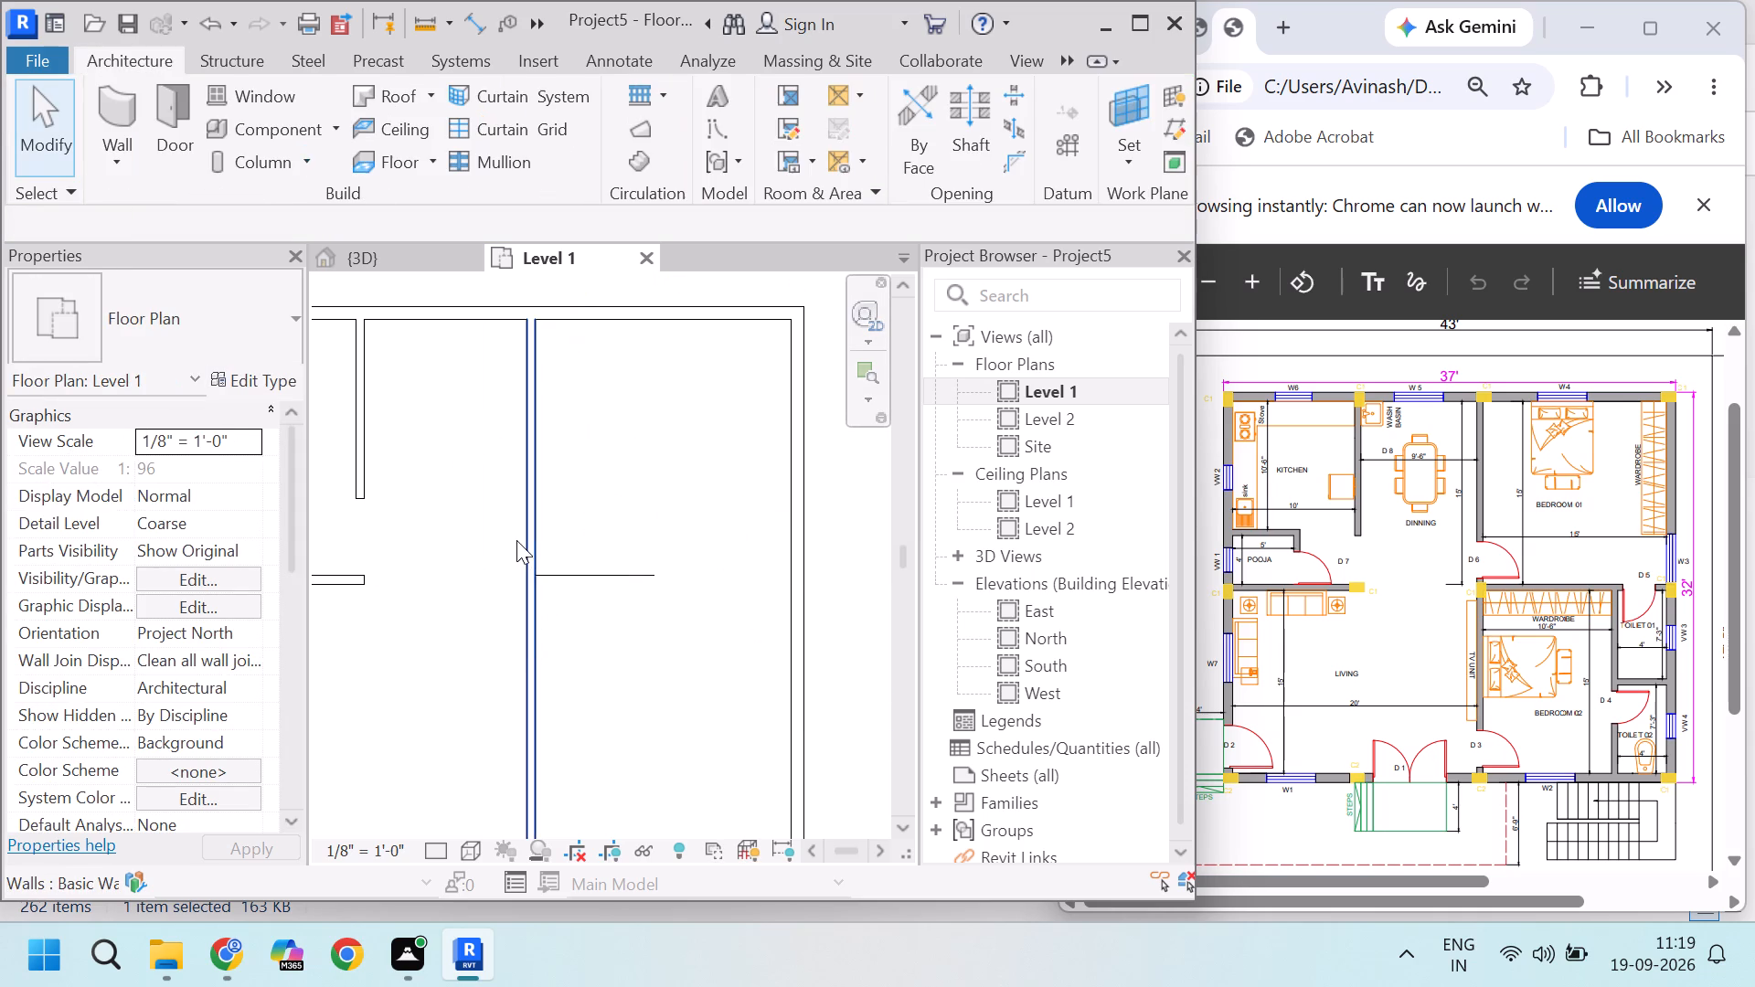
key("Delete")
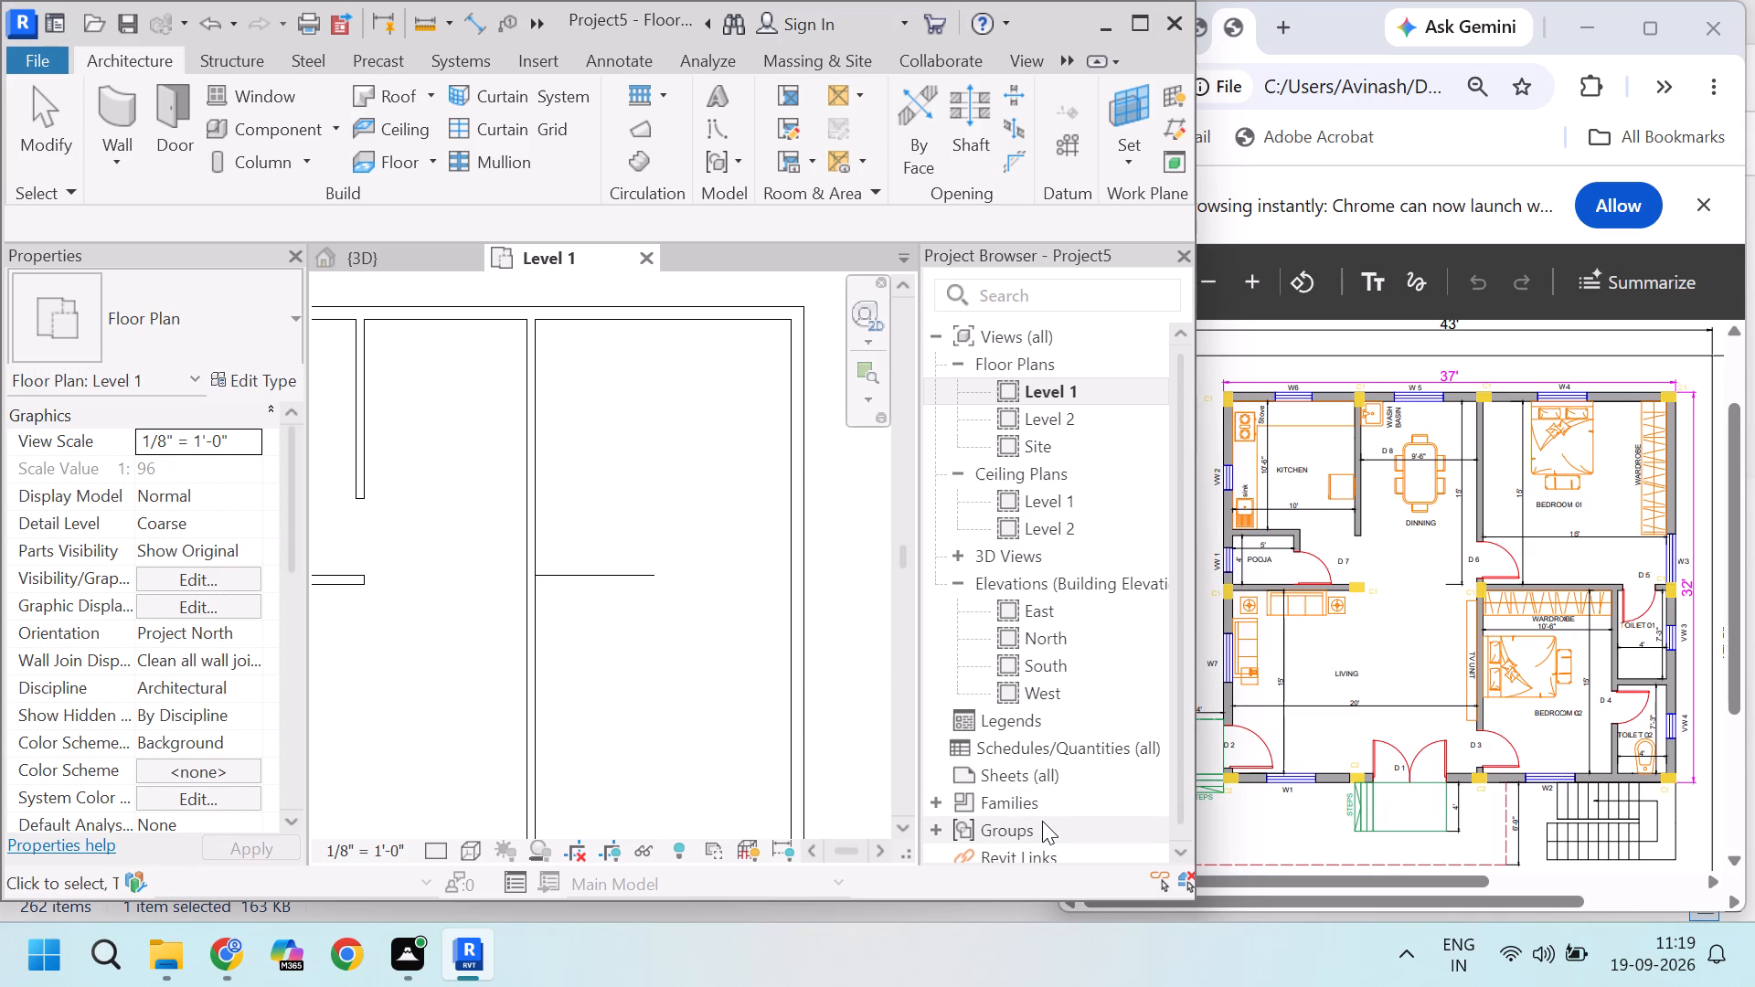
scroll(708, 547, "up", 3)
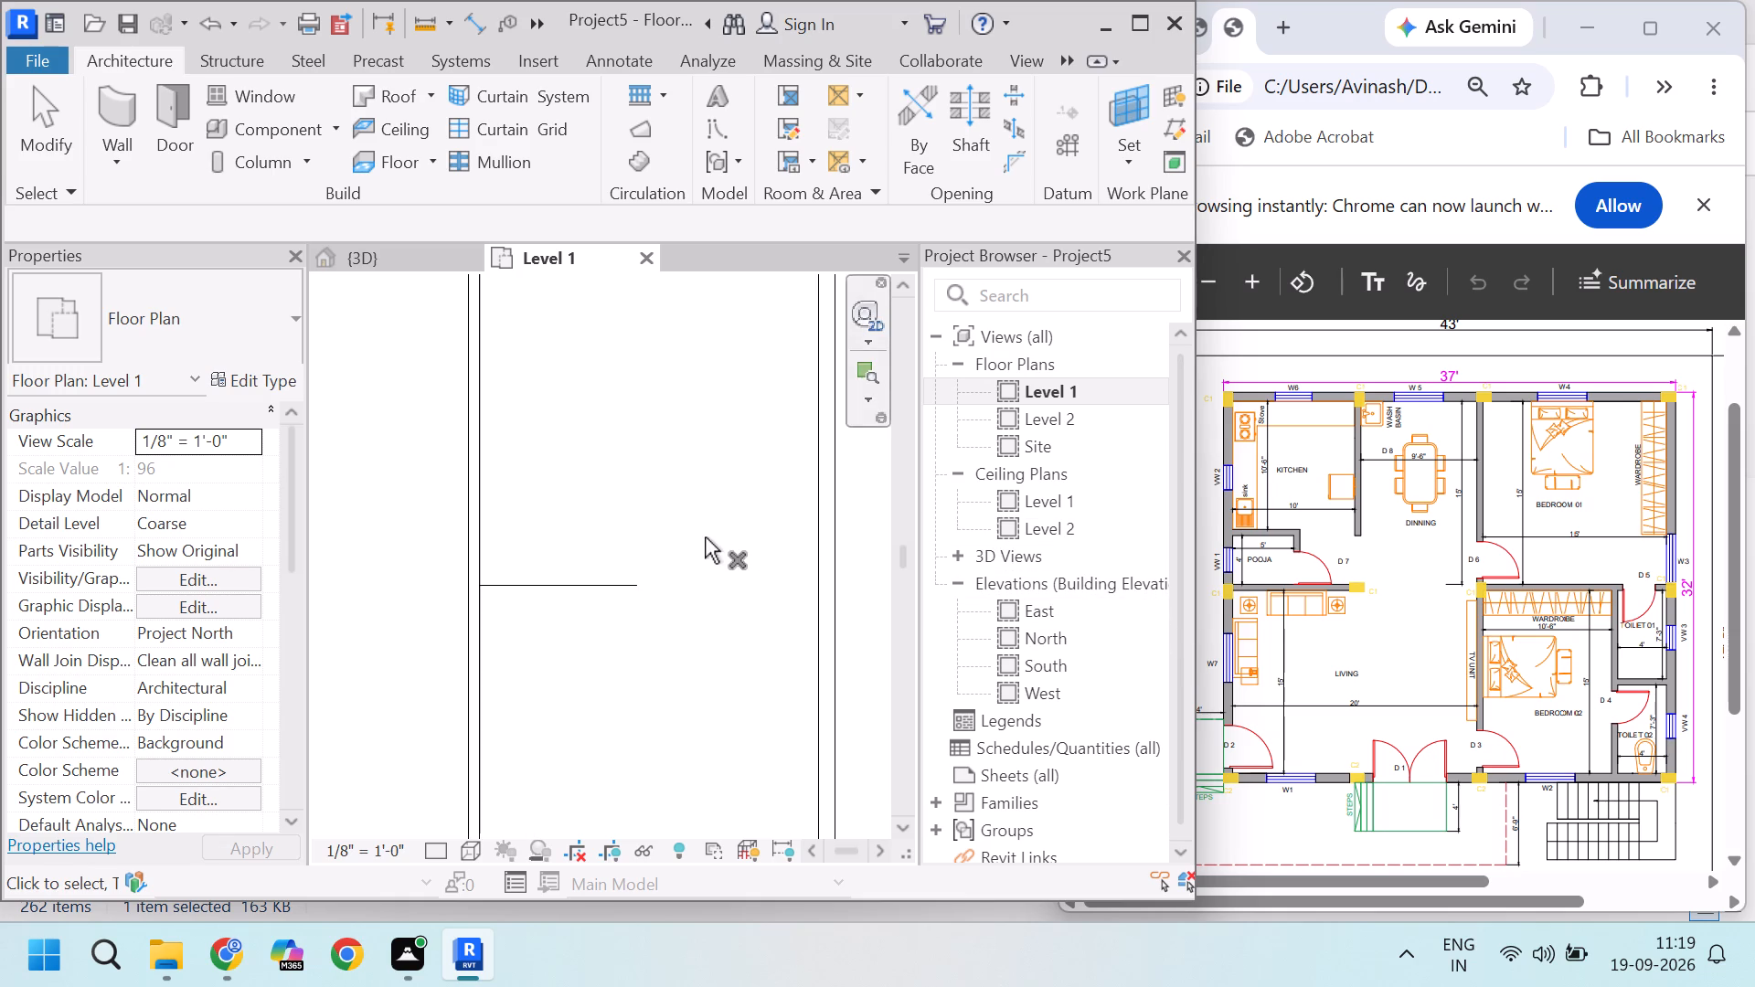
scroll(705, 537, "up", 3)
scroll(668, 519, "down", 5)
scroll(672, 511, "up", 2)
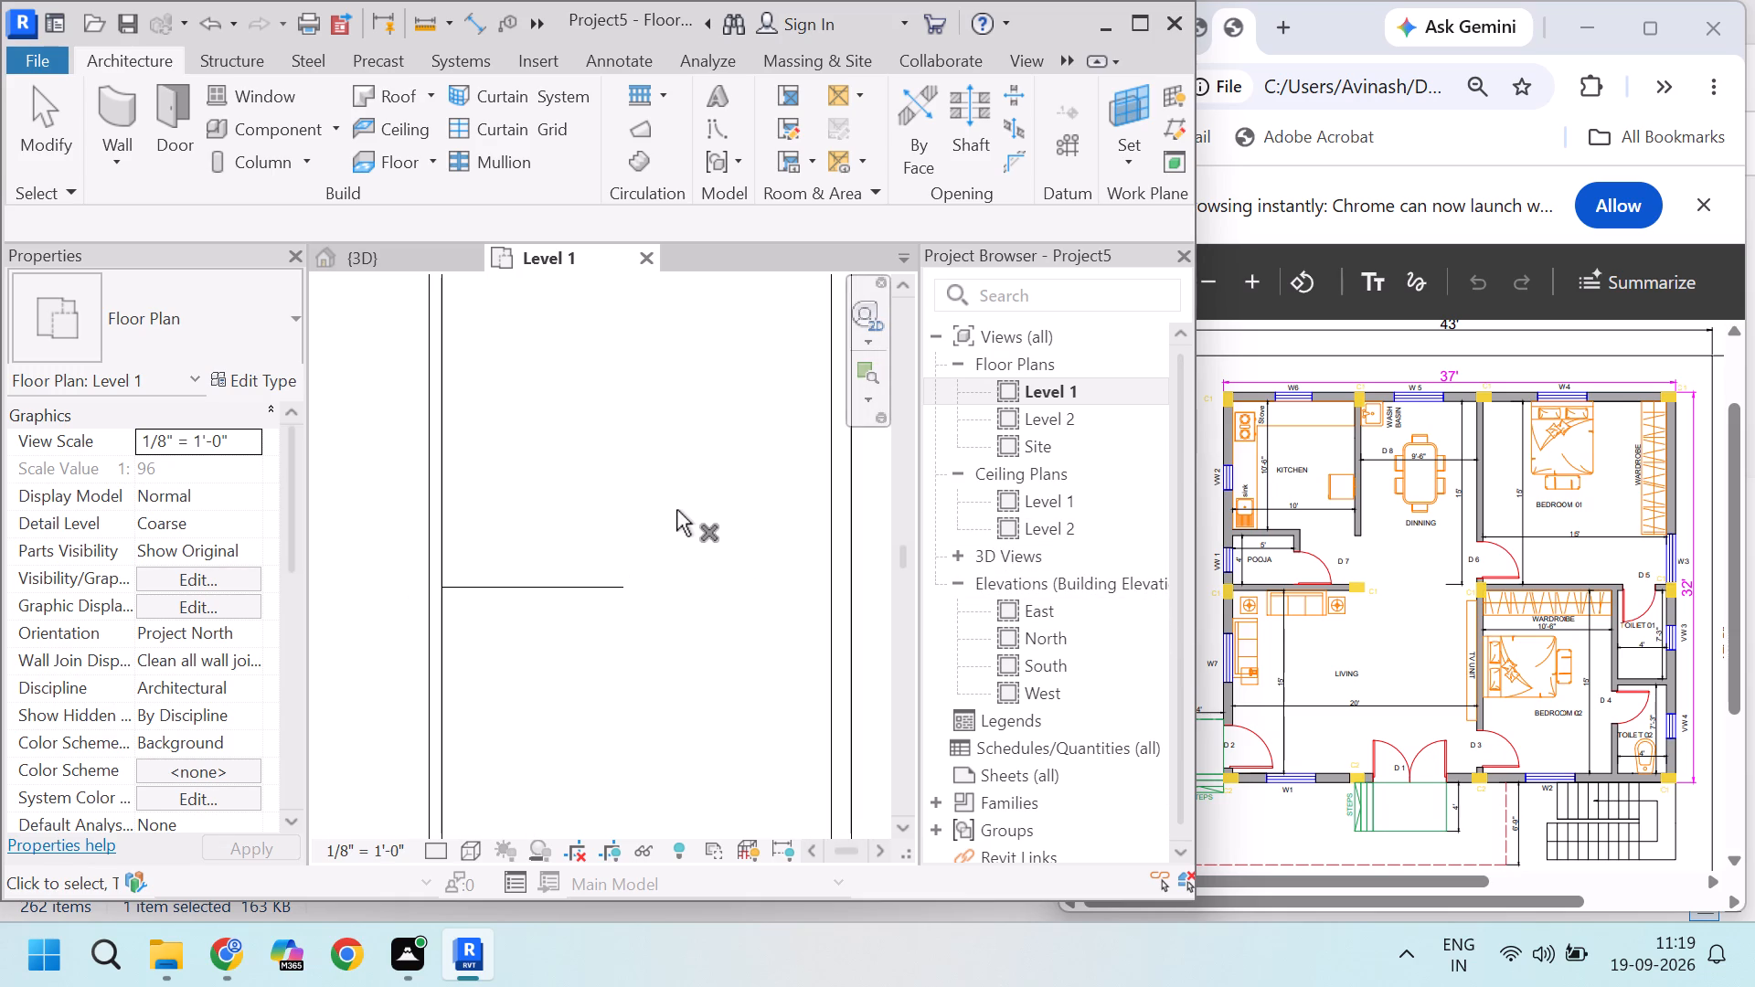
scroll(643, 533, "up", 3)
scroll(622, 590, "down", 3)
key("Escape")
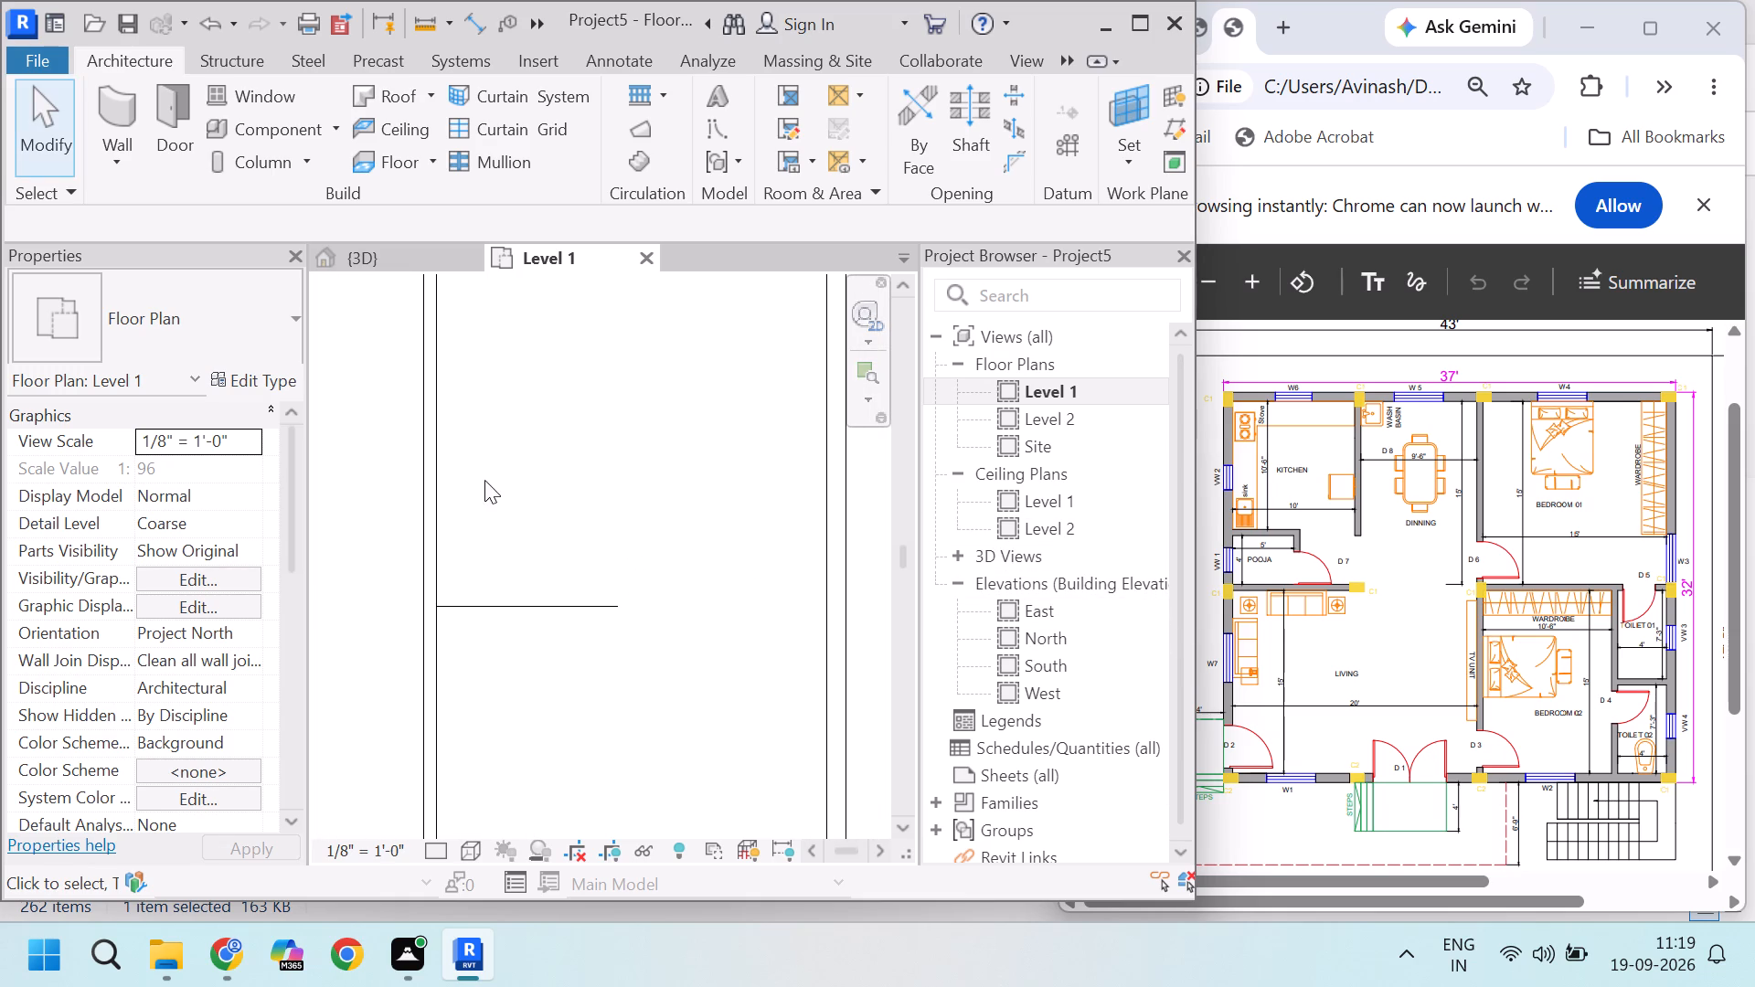
key("Escape")
Draw a 15'-0" Generic - 6" wall along the horizontal detail line, from Bedroom 01's west wall to the east exterior wall's inner face.
key("w")
key("a")
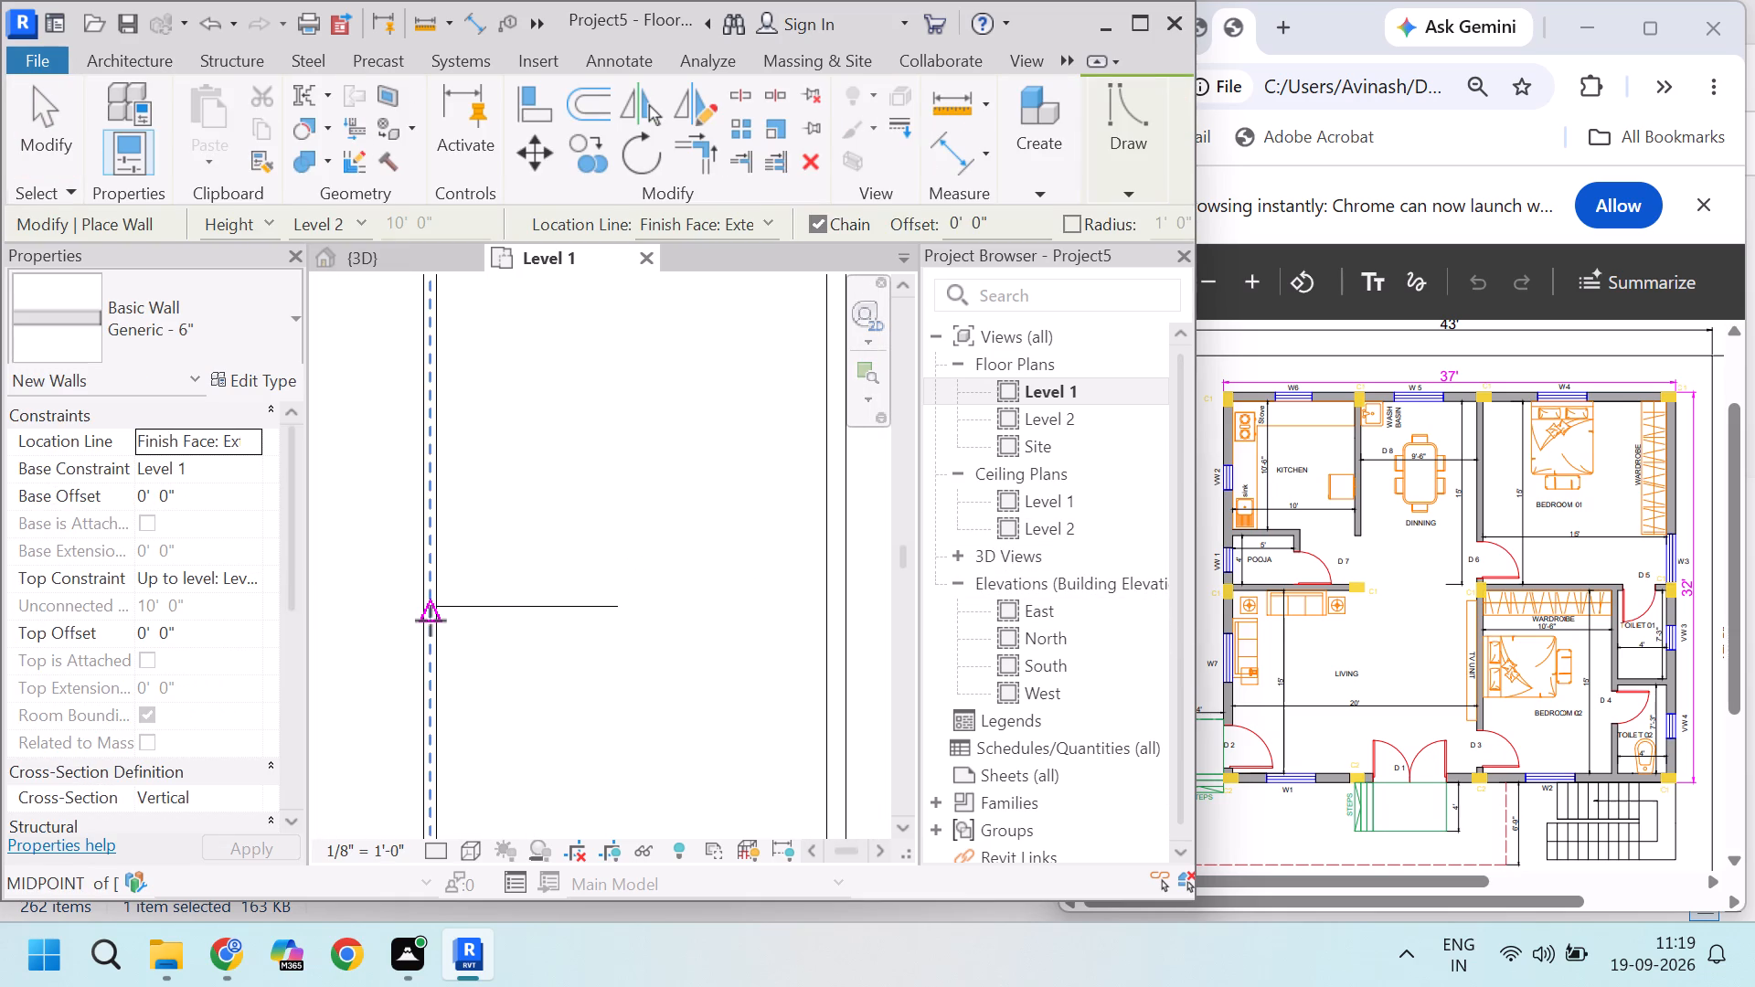
scroll(431, 621, "up", 6)
left_click(441, 592)
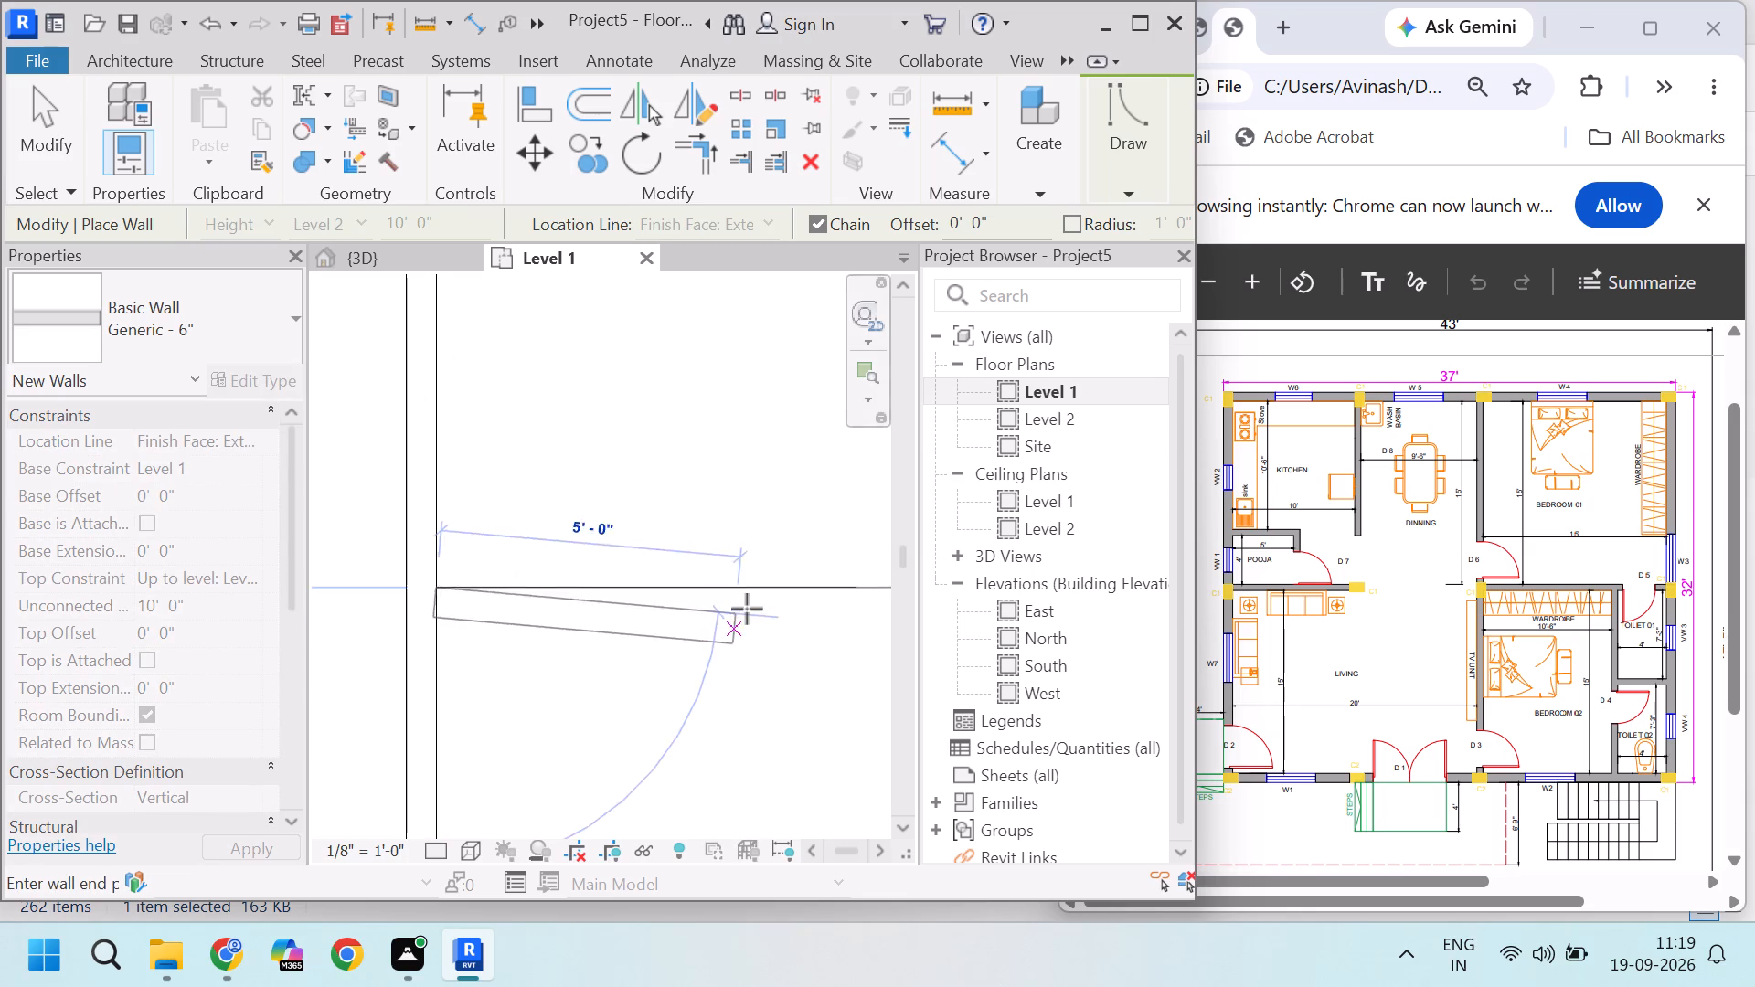
scroll(747, 609, "down", 8)
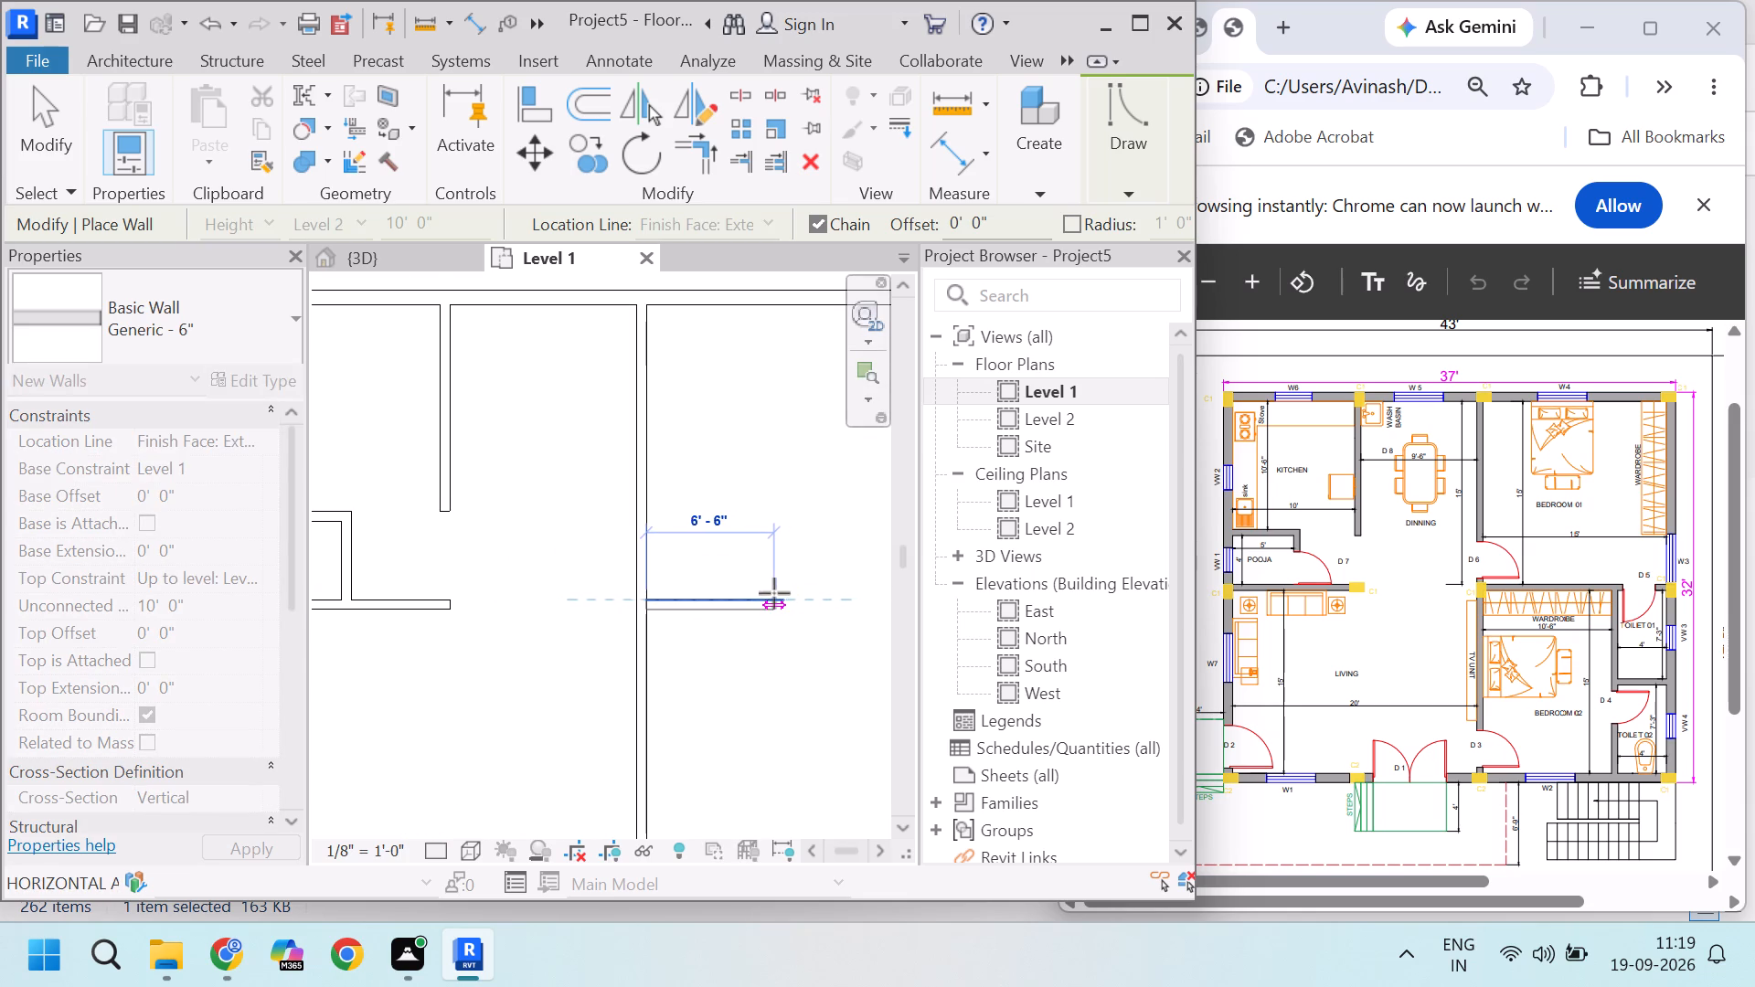
scroll(517, 528, "down", 5)
scroll(607, 547, "down", 4)
scroll(640, 552, "up", 6)
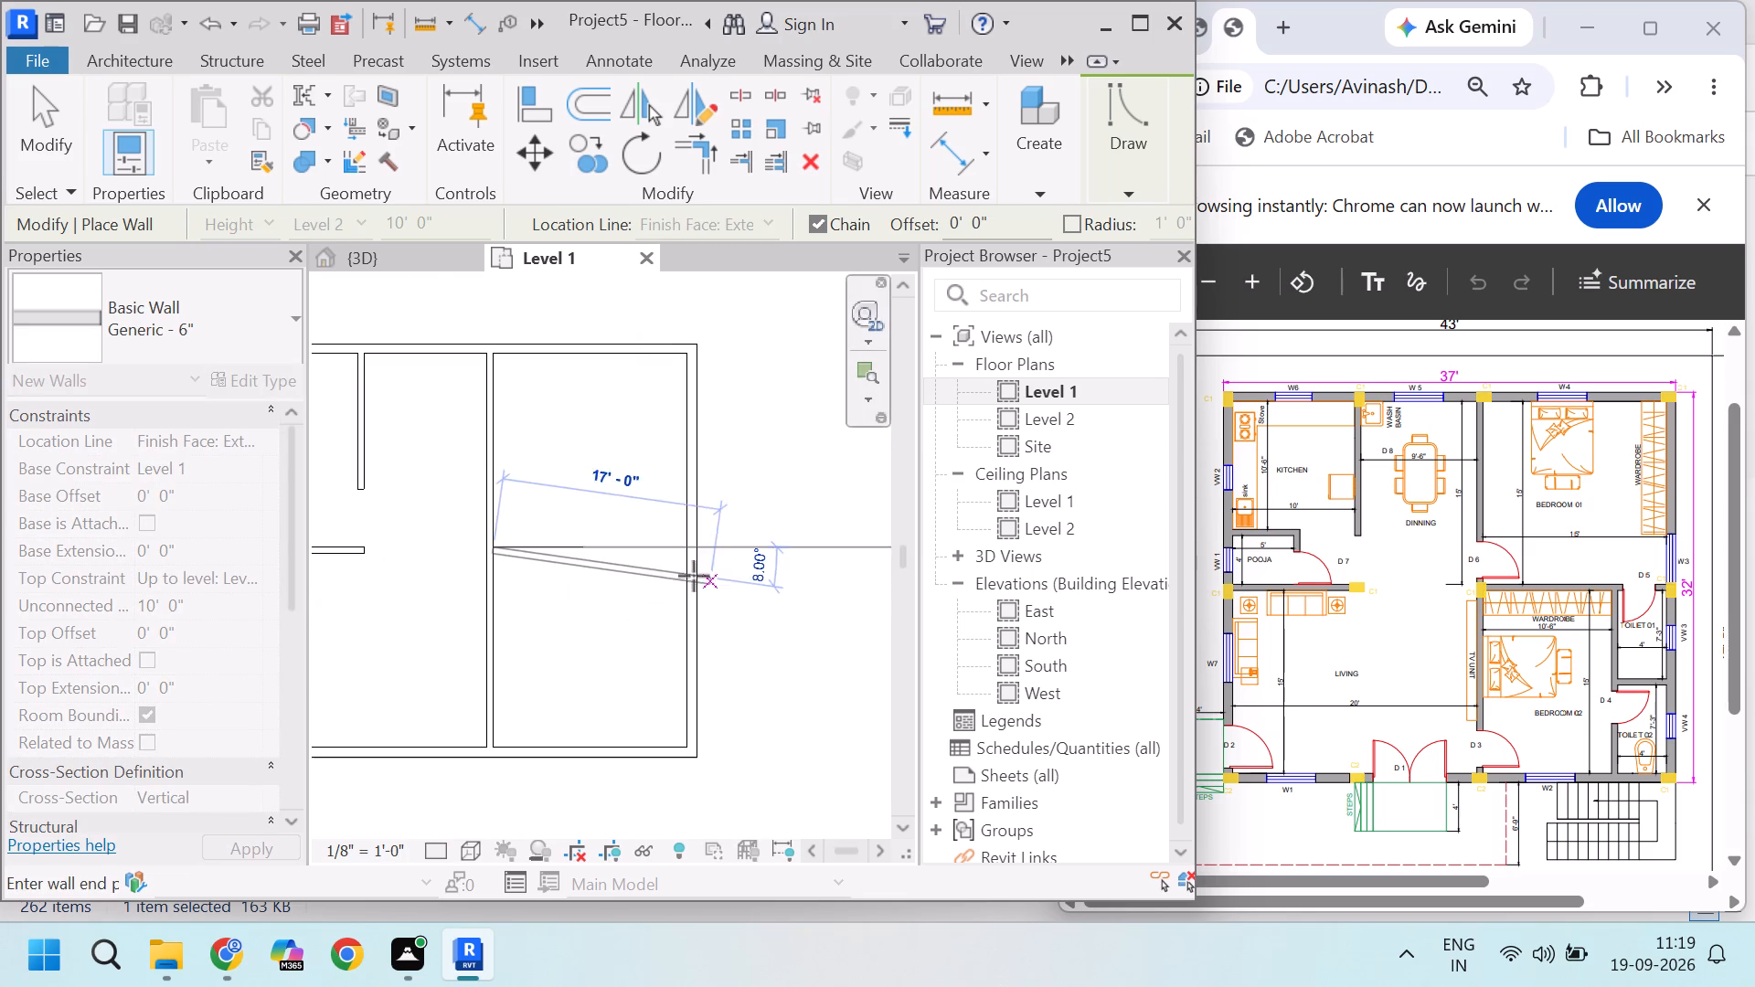
scroll(694, 576, "up", 8)
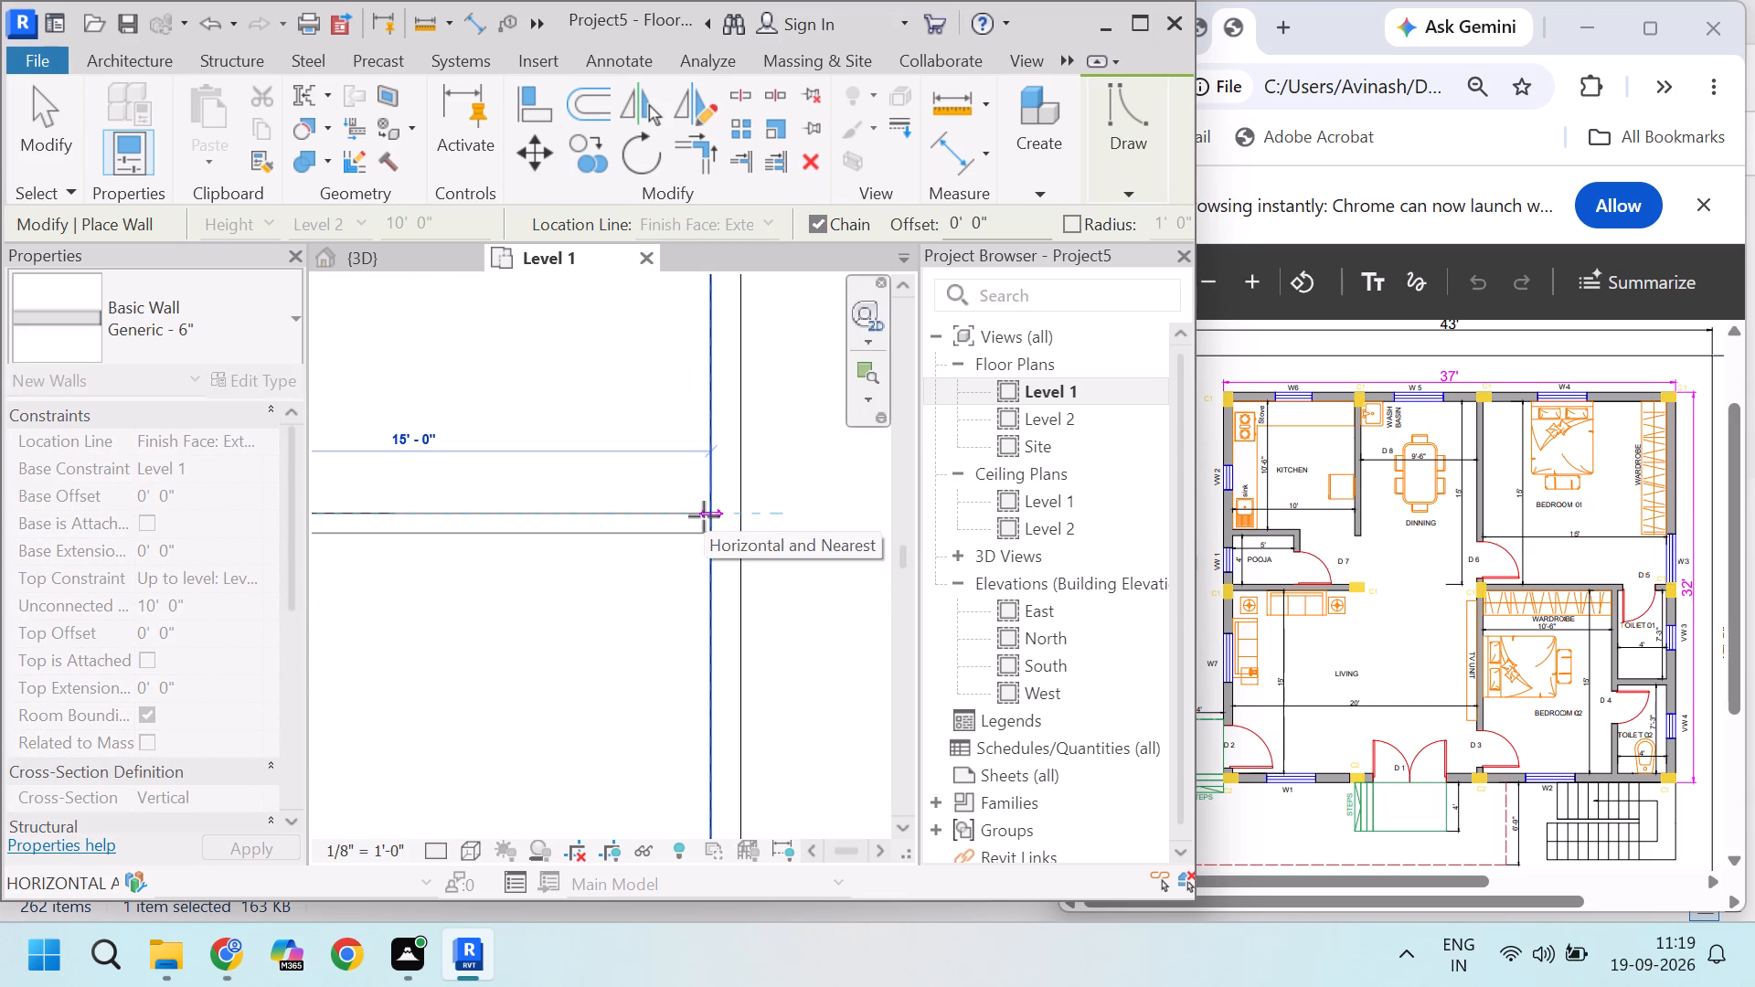
left_click(704, 516)
key("Escape")
Draw a 15'-0" Generic - 6" wall south from the bedroom partition to the south exterior wall, starting 4'4.5" from the east exterior wall's centreline.
scroll(644, 458, "down", 9)
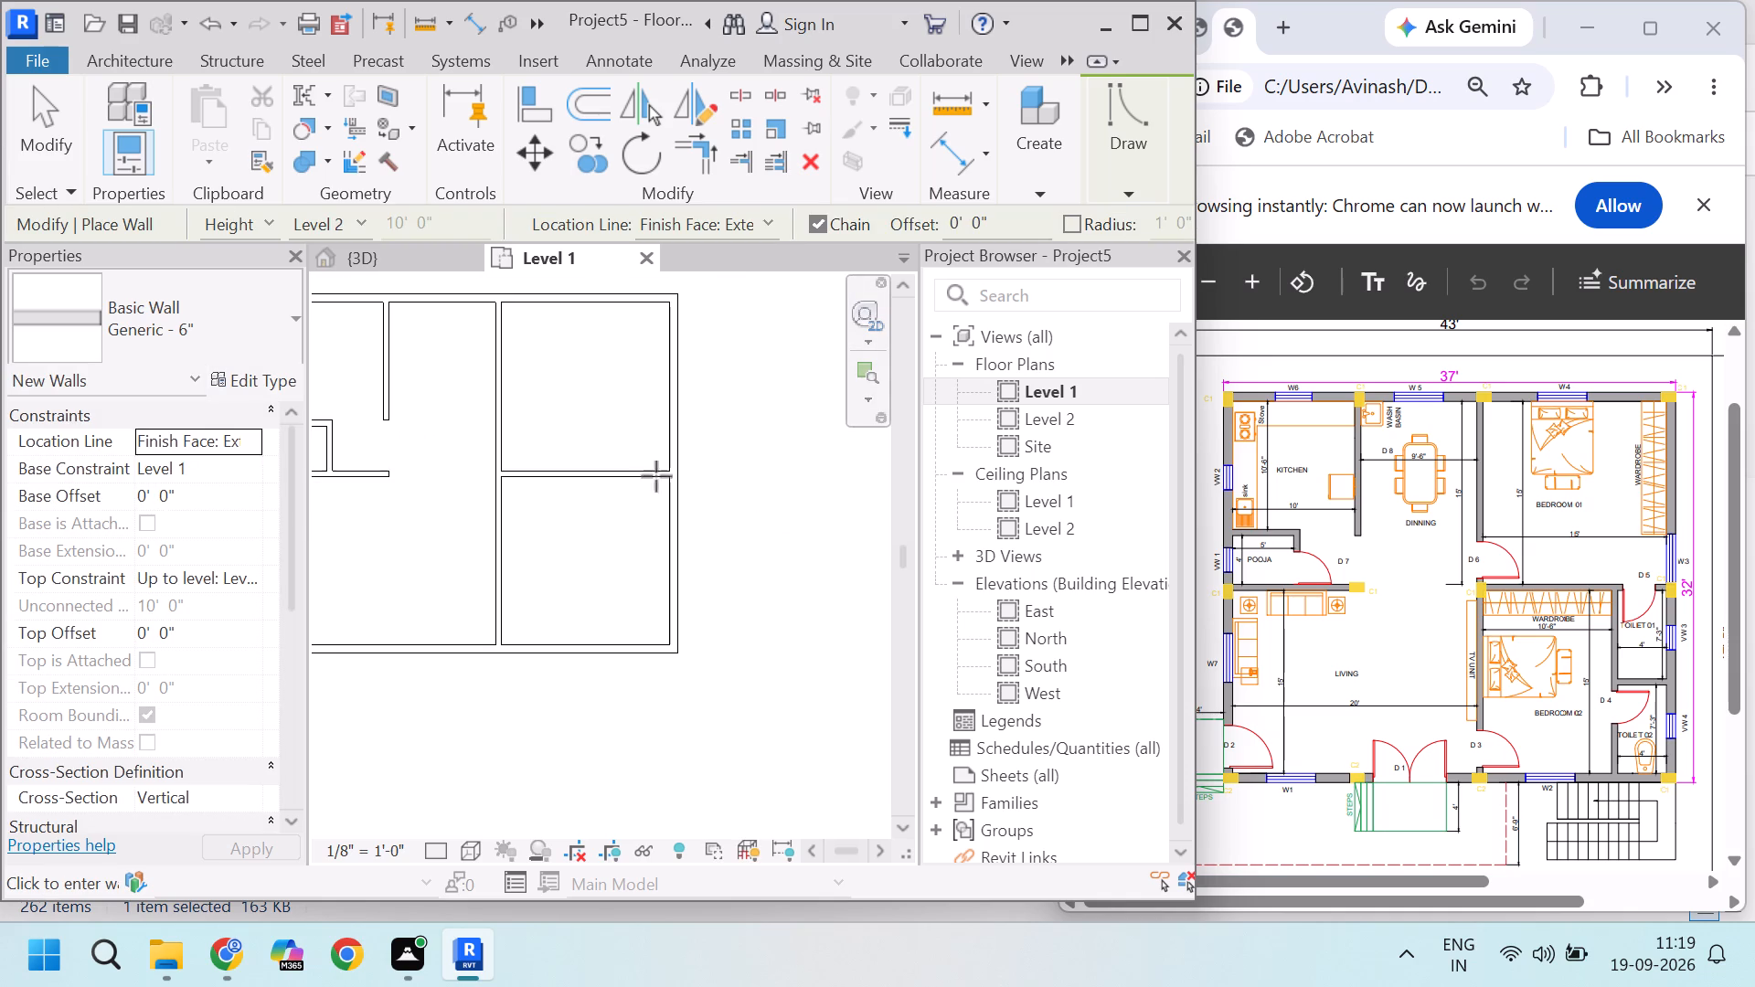
scroll(586, 568, "up", 5)
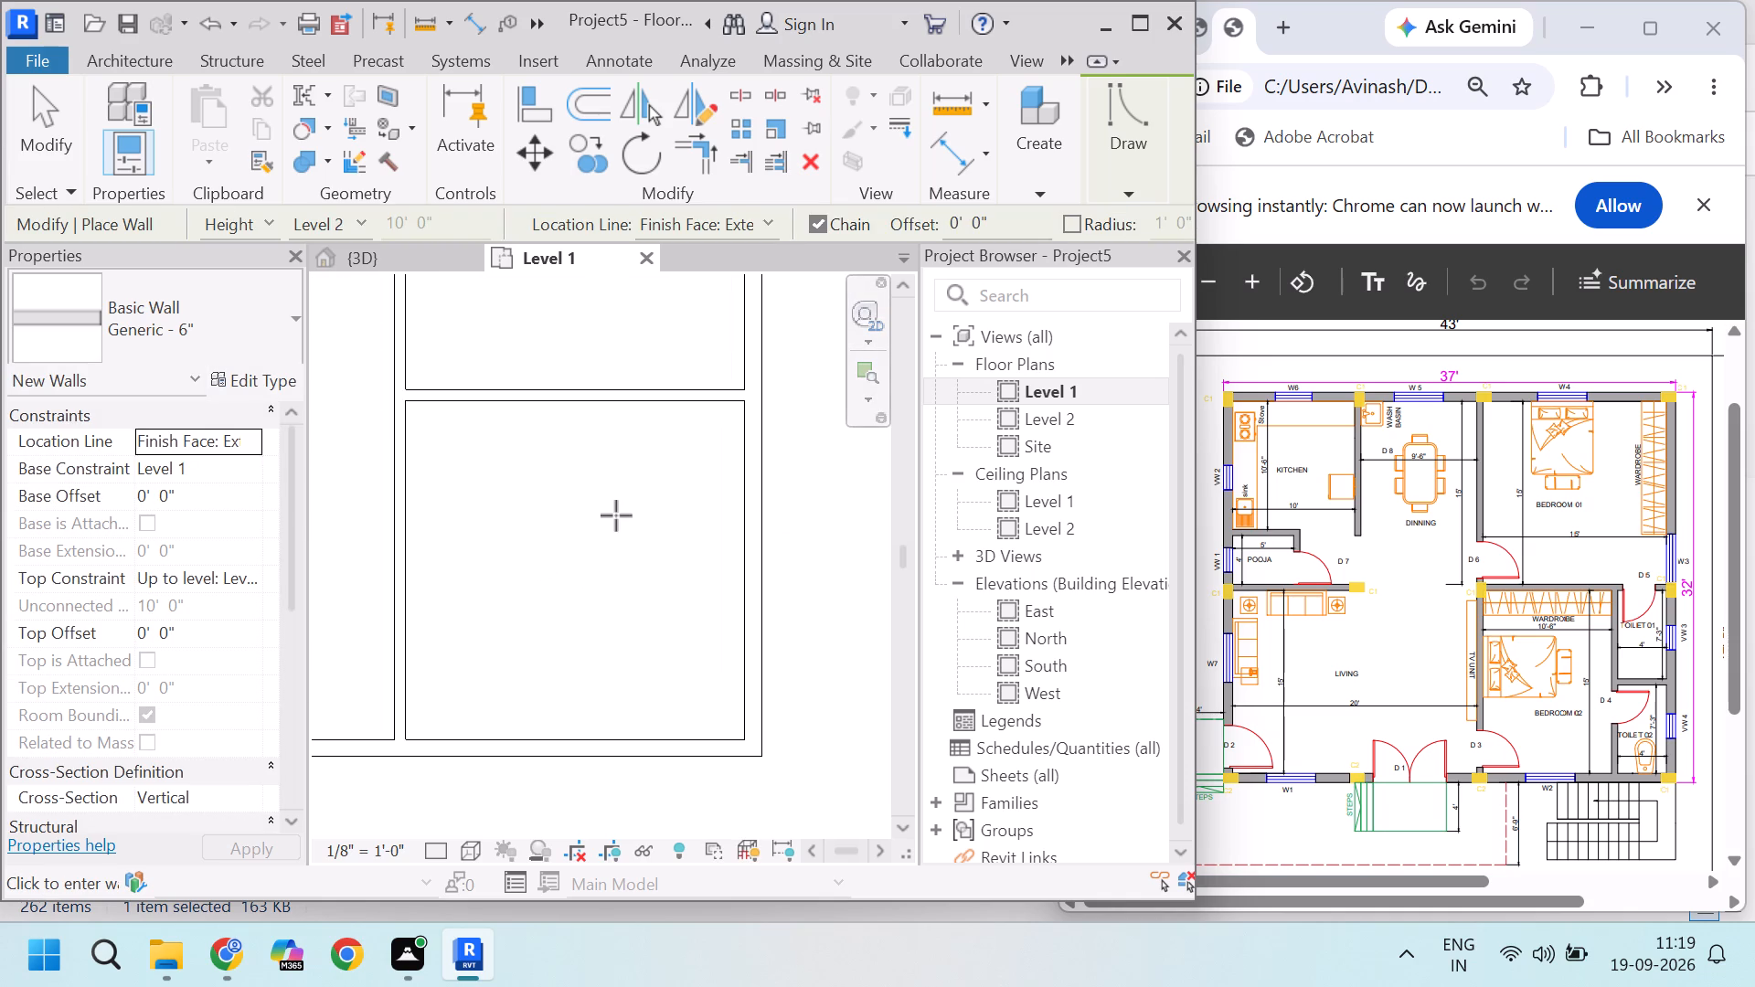
scroll(691, 483, "up", 3)
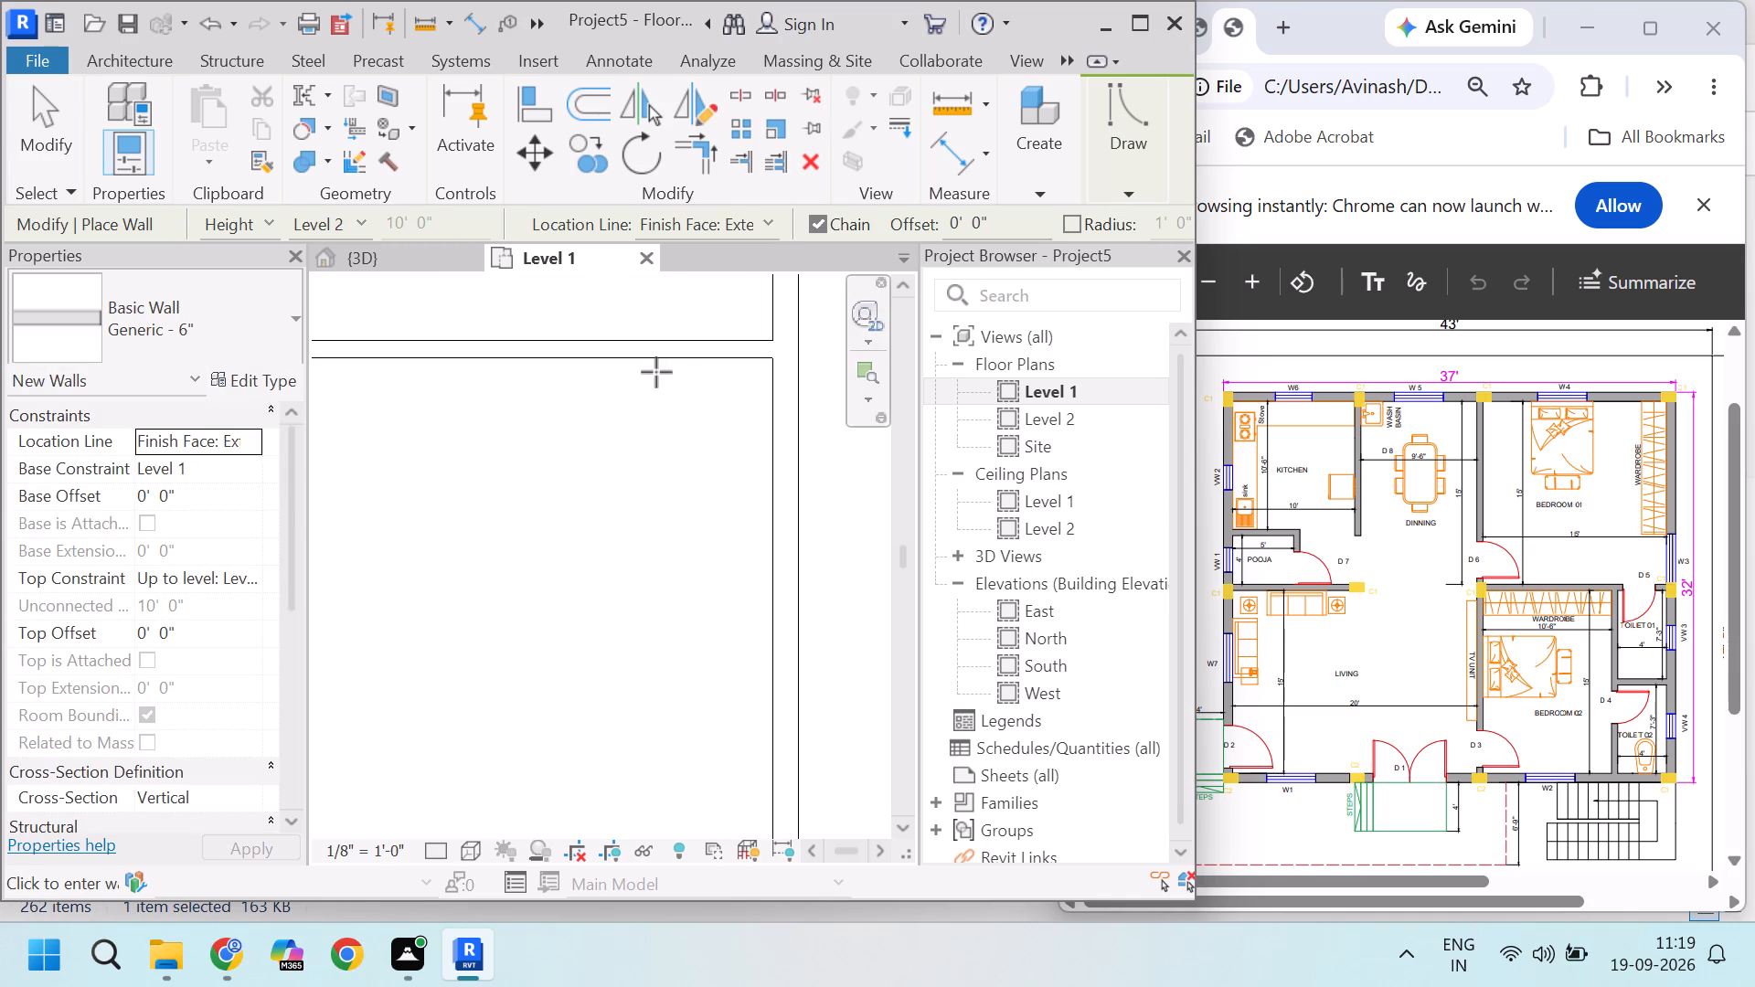
scroll(665, 361, "down", 7)
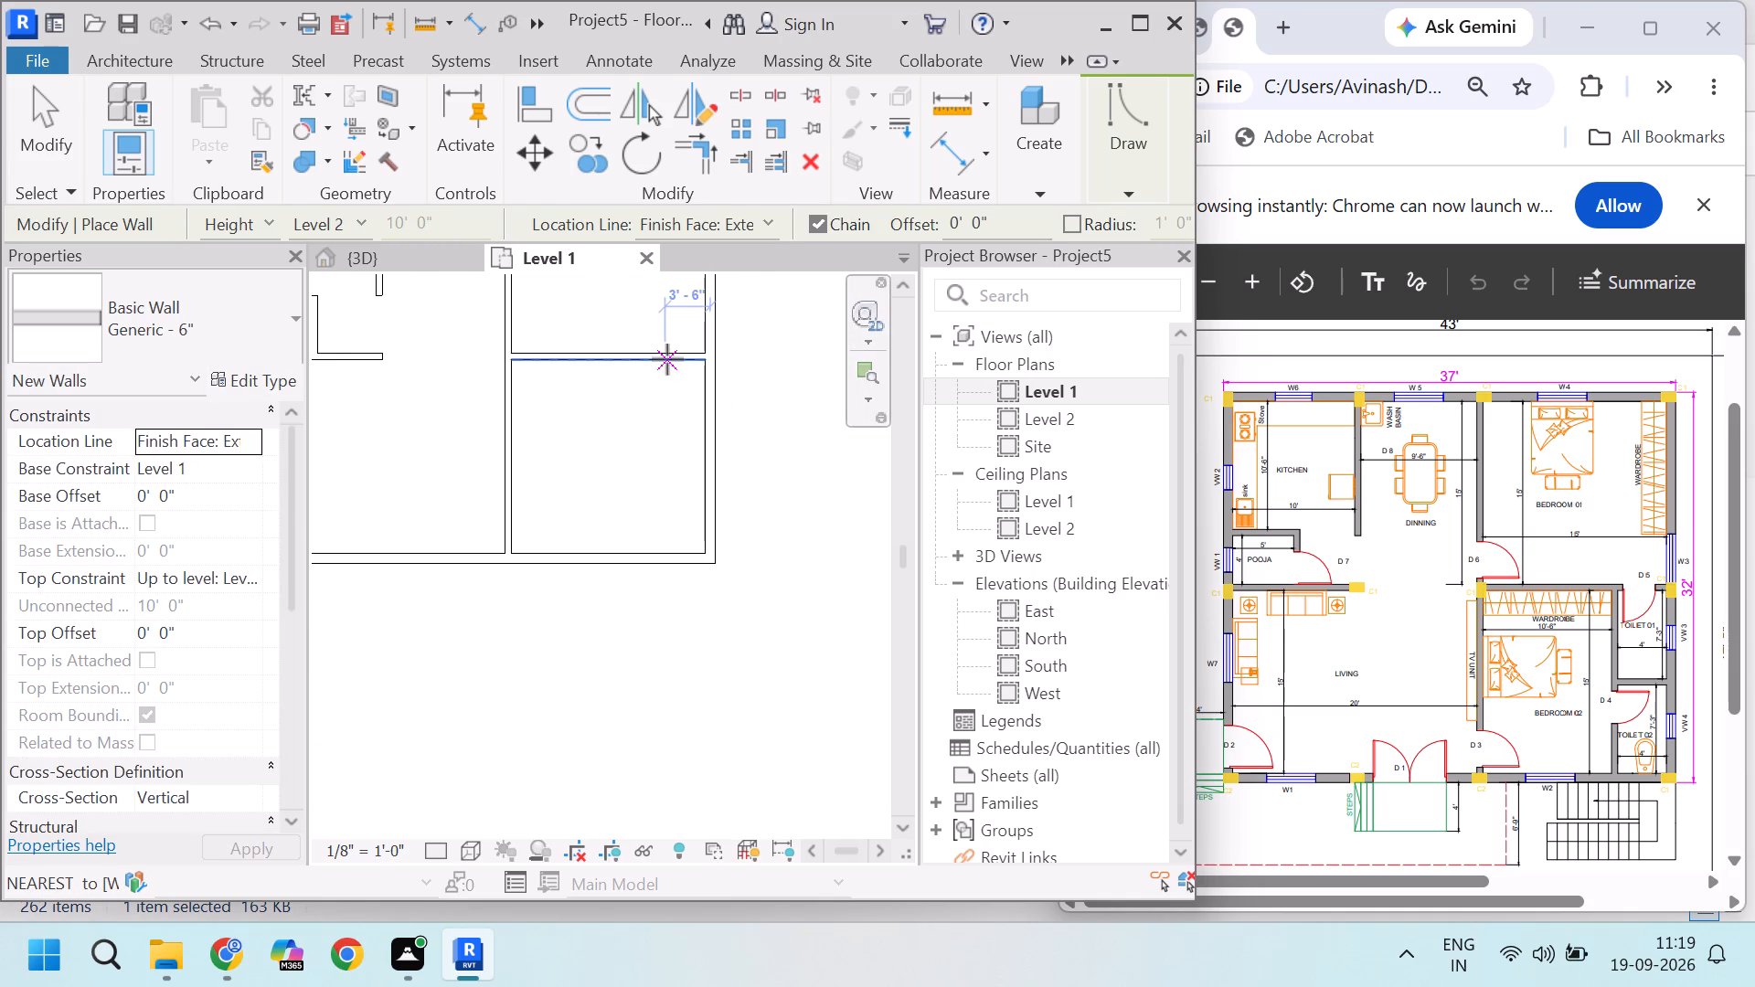
scroll(667, 359, "up", 1)
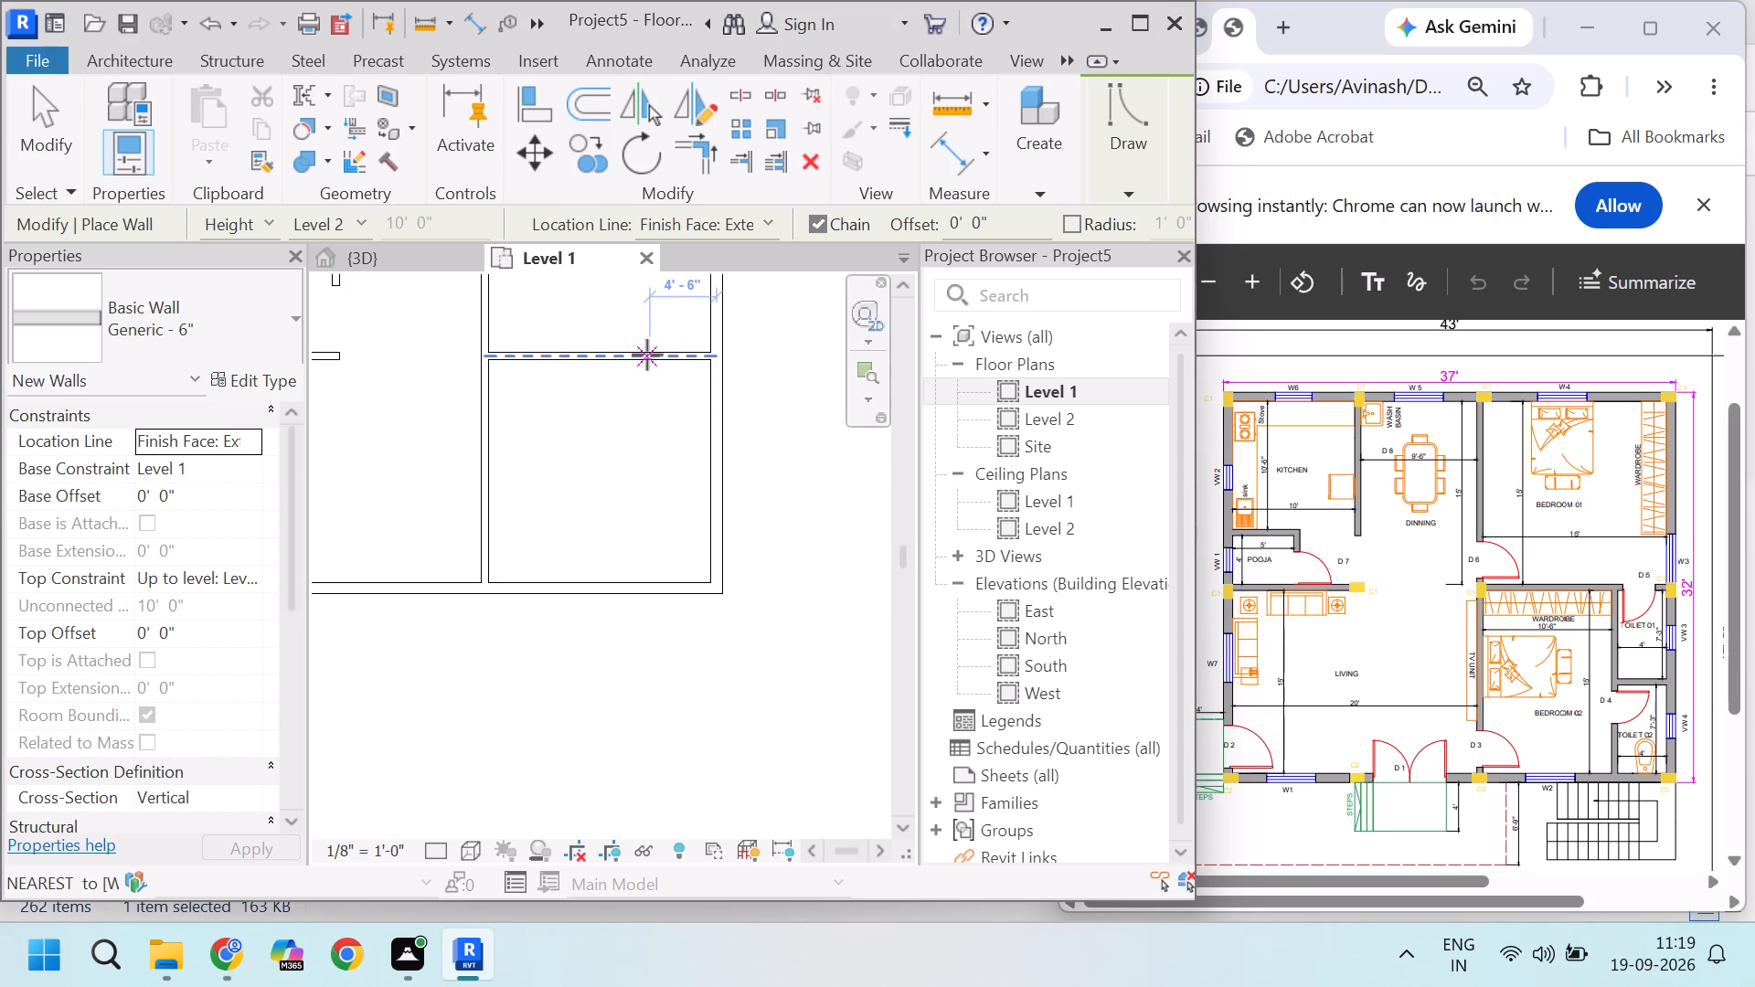
scroll(646, 361, "up", 3)
scroll(646, 364, "down", 1)
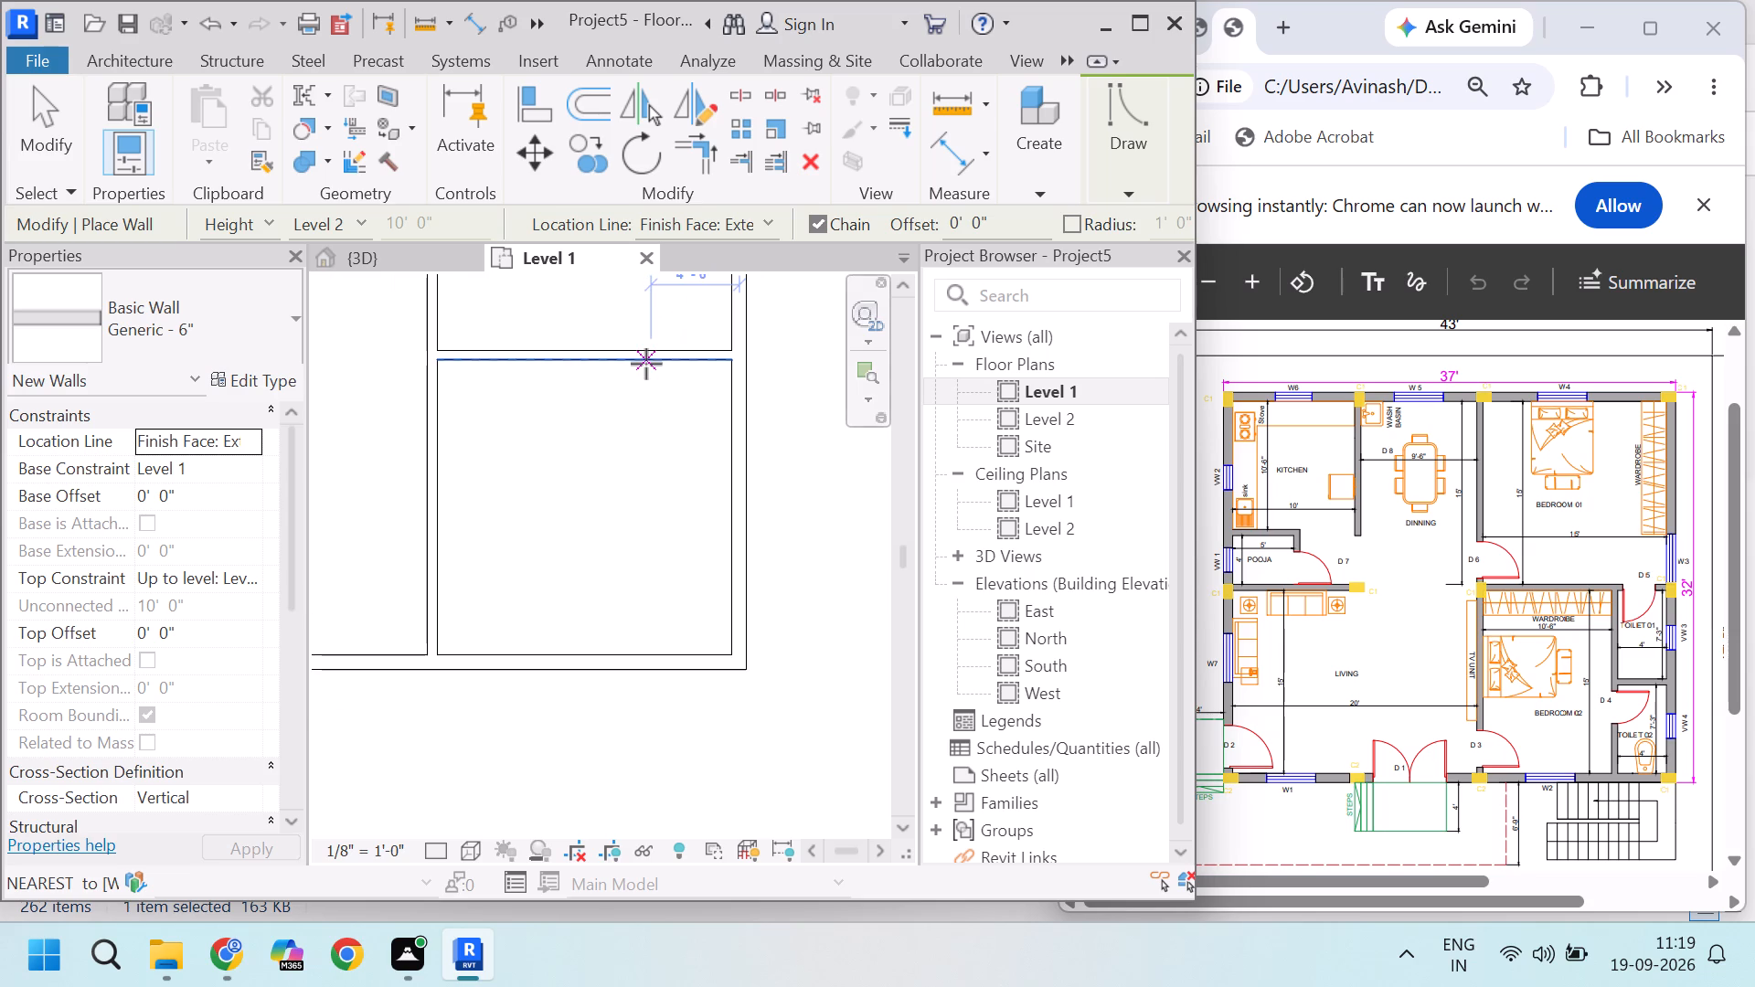
key("4")
scroll(646, 364, "down", 2)
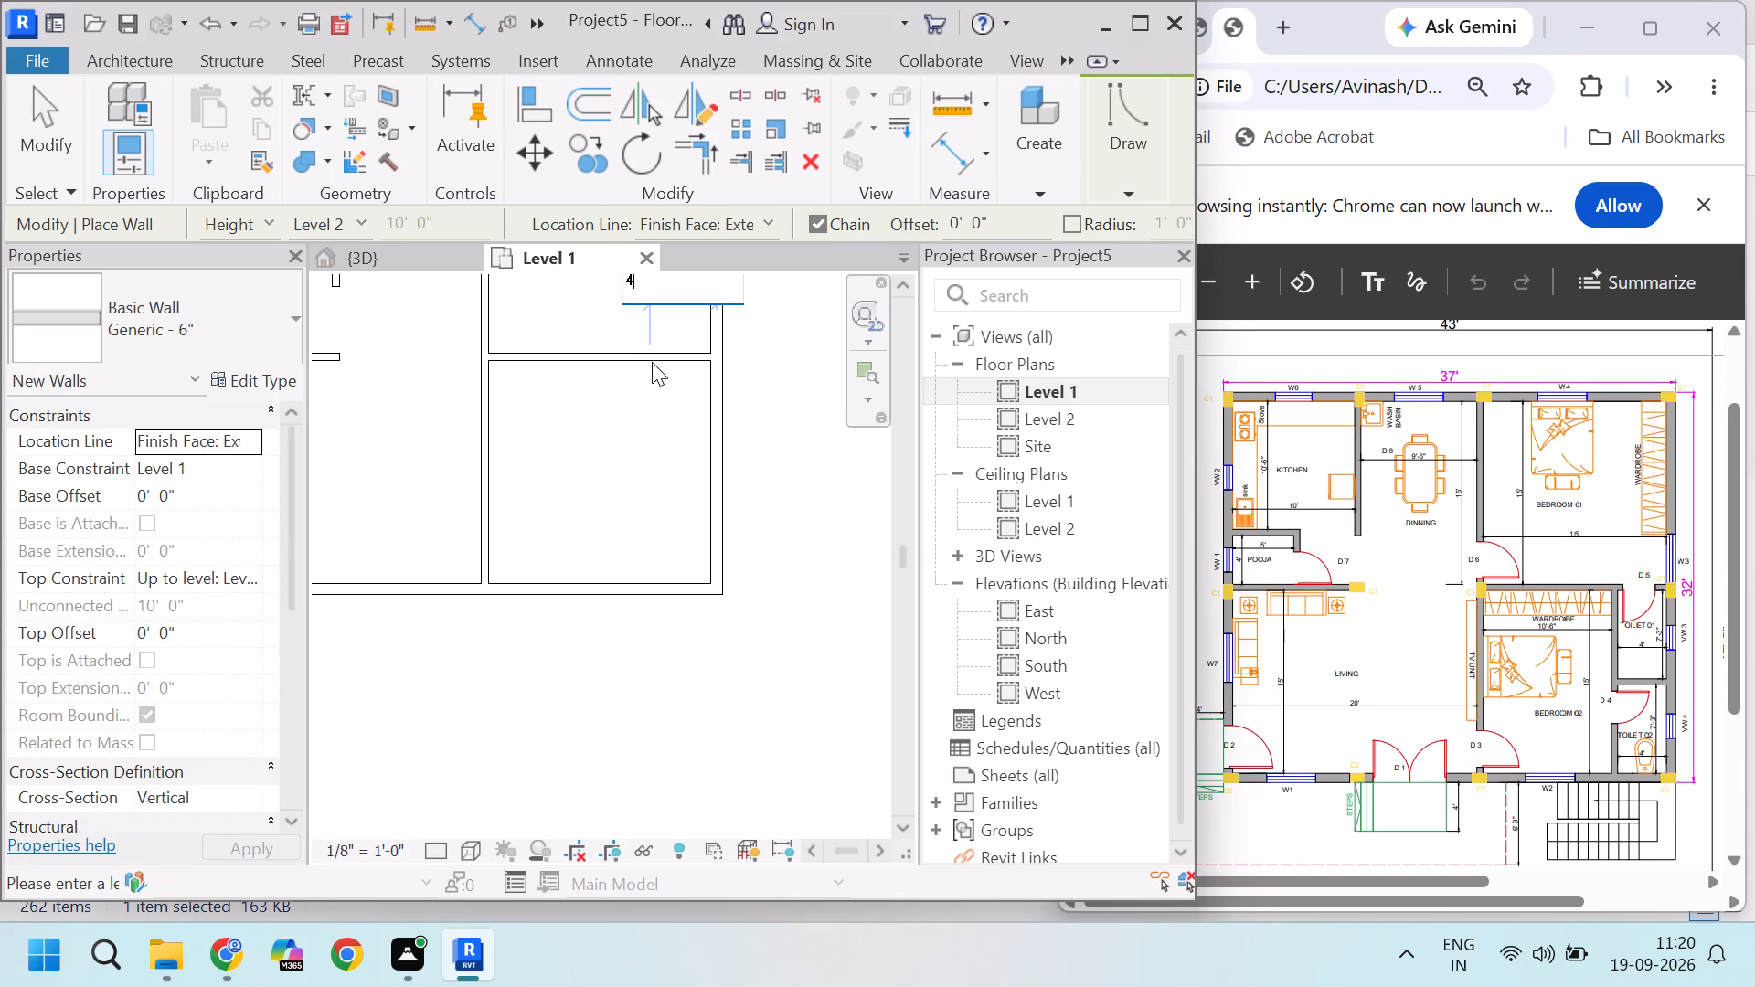
key("apostrophe")
key("4")
type(".5")
key("Return")
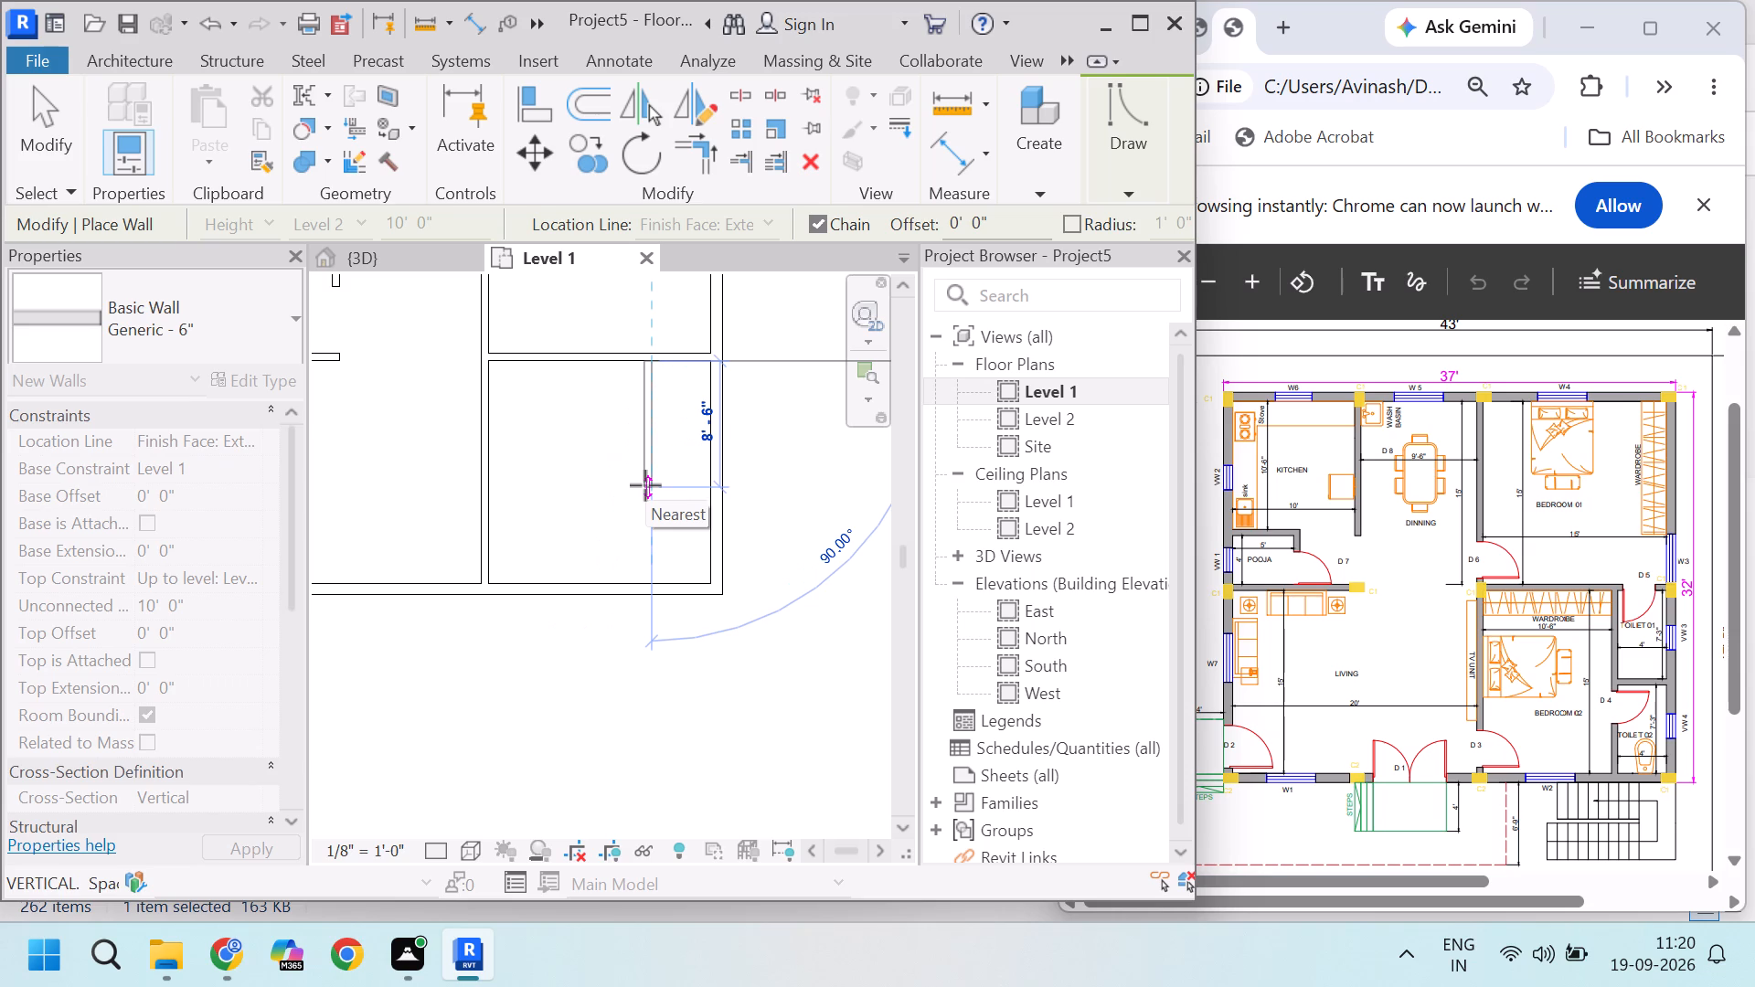
scroll(640, 489, "down", 2)
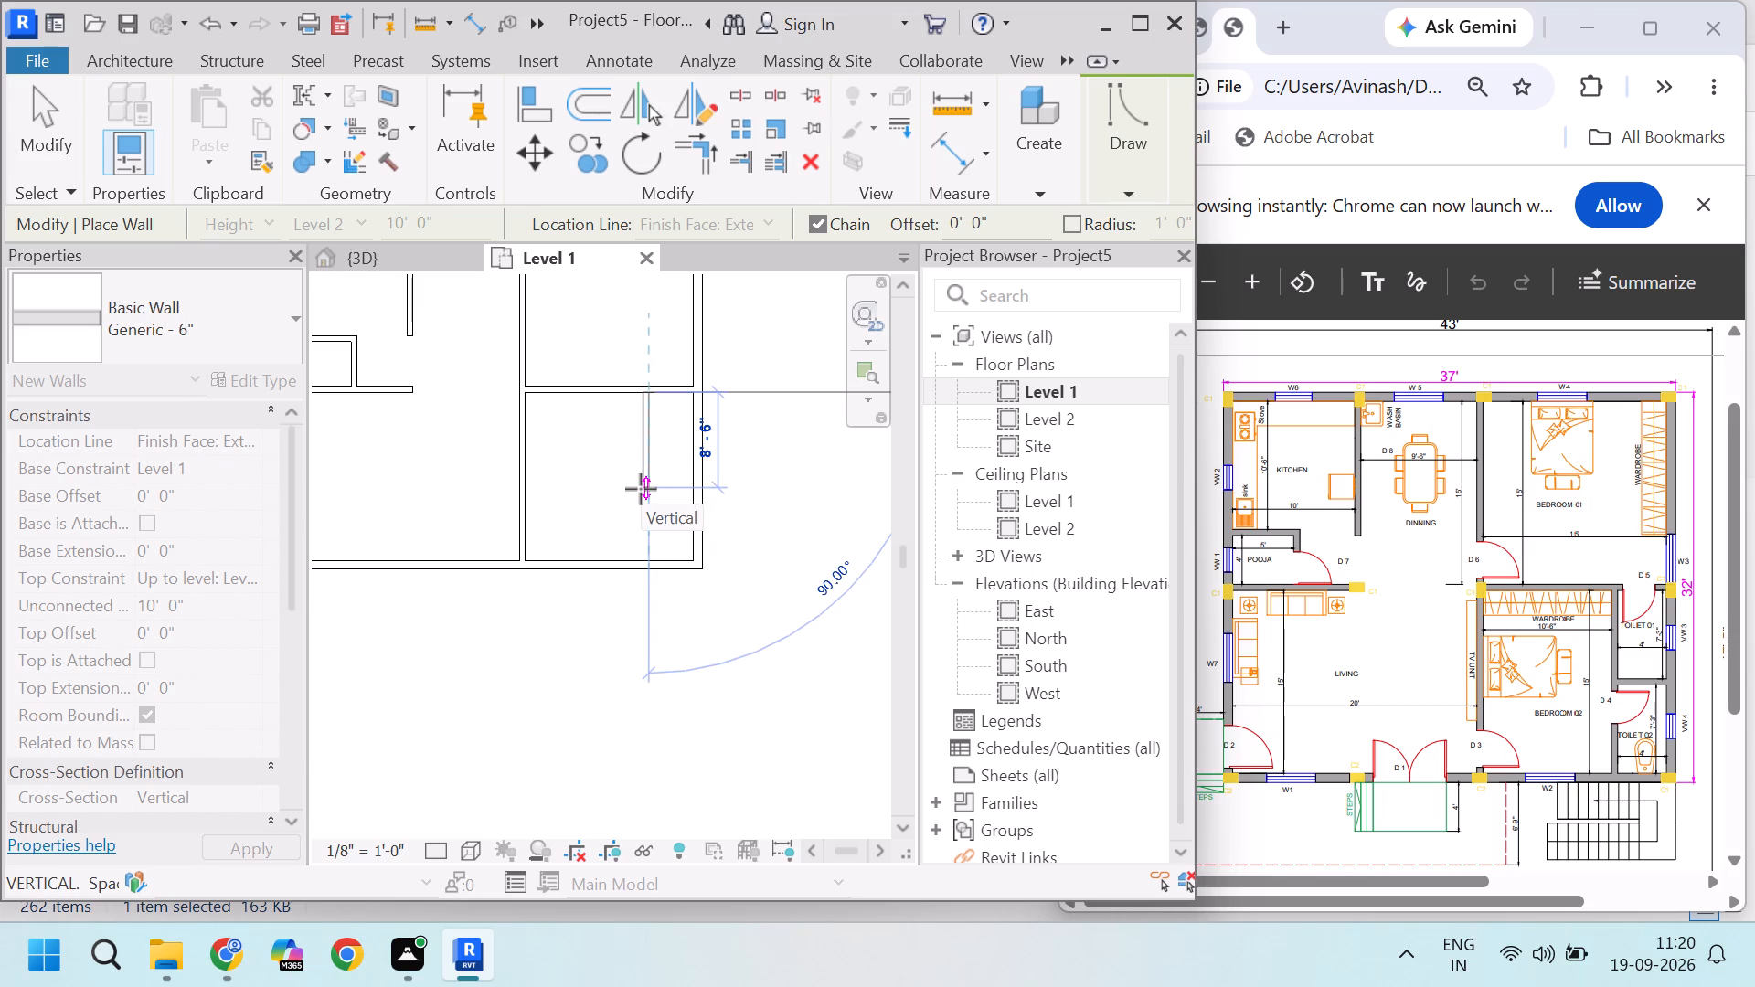
left_click(644, 556)
key("Escape")
key("Escape")
scroll(638, 404, "up", 3)
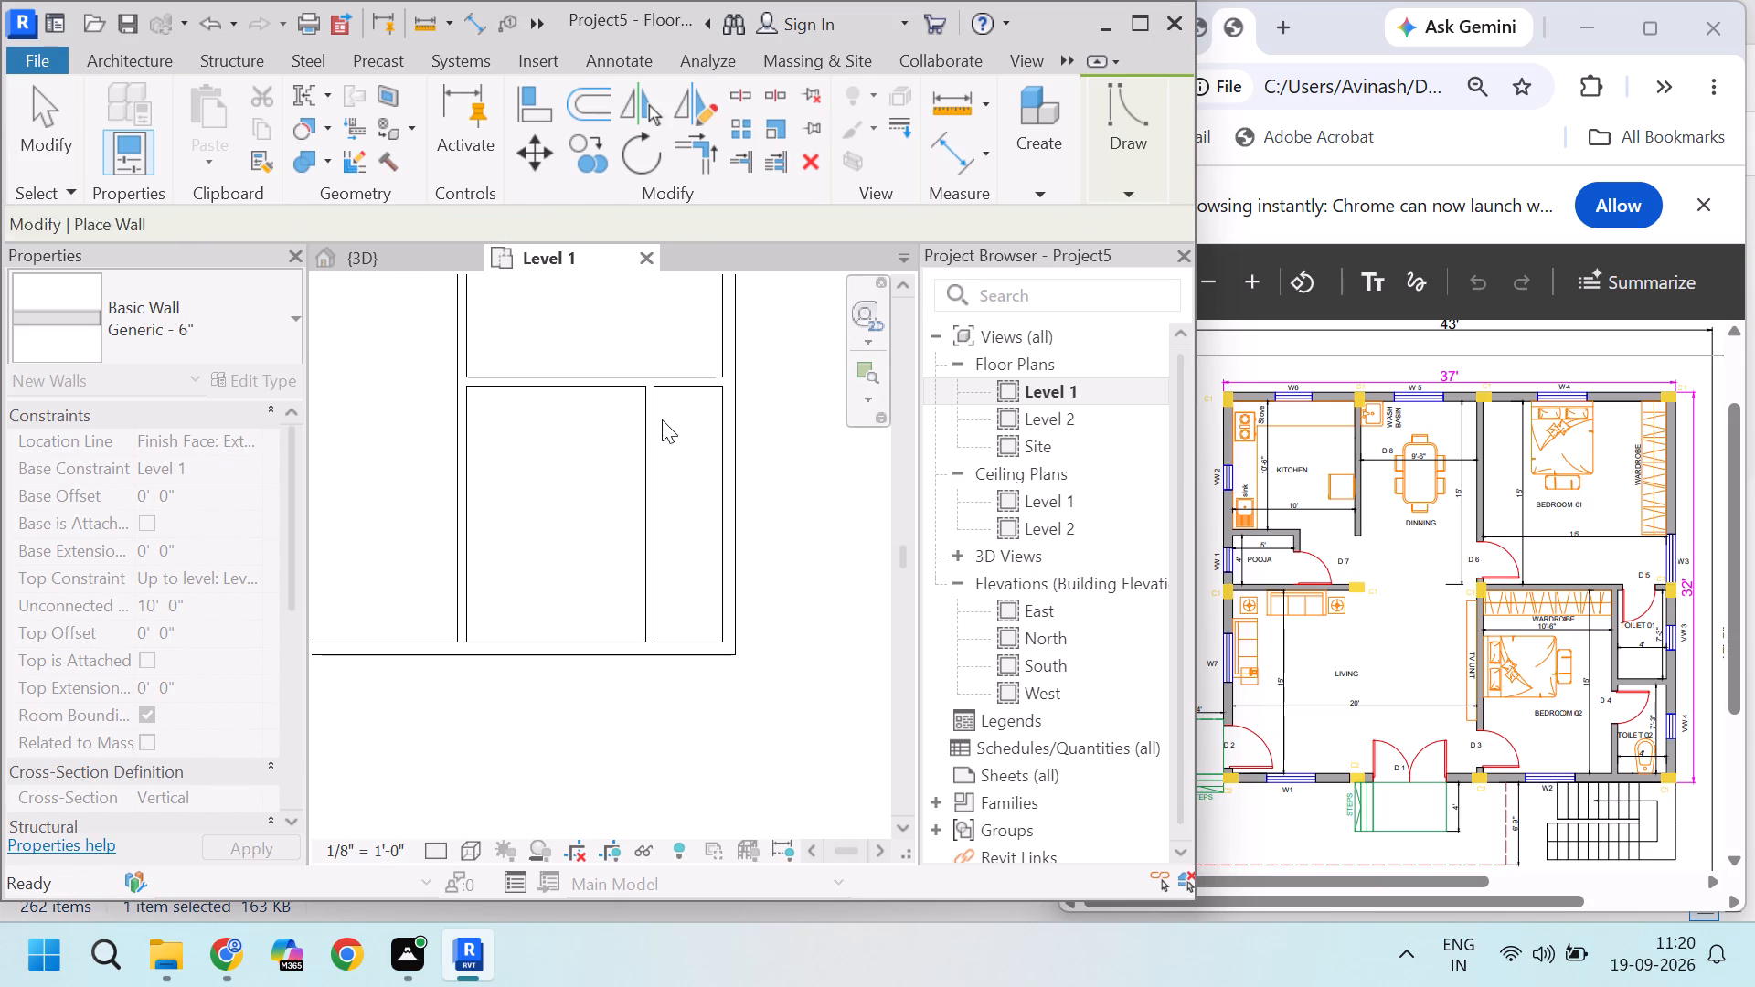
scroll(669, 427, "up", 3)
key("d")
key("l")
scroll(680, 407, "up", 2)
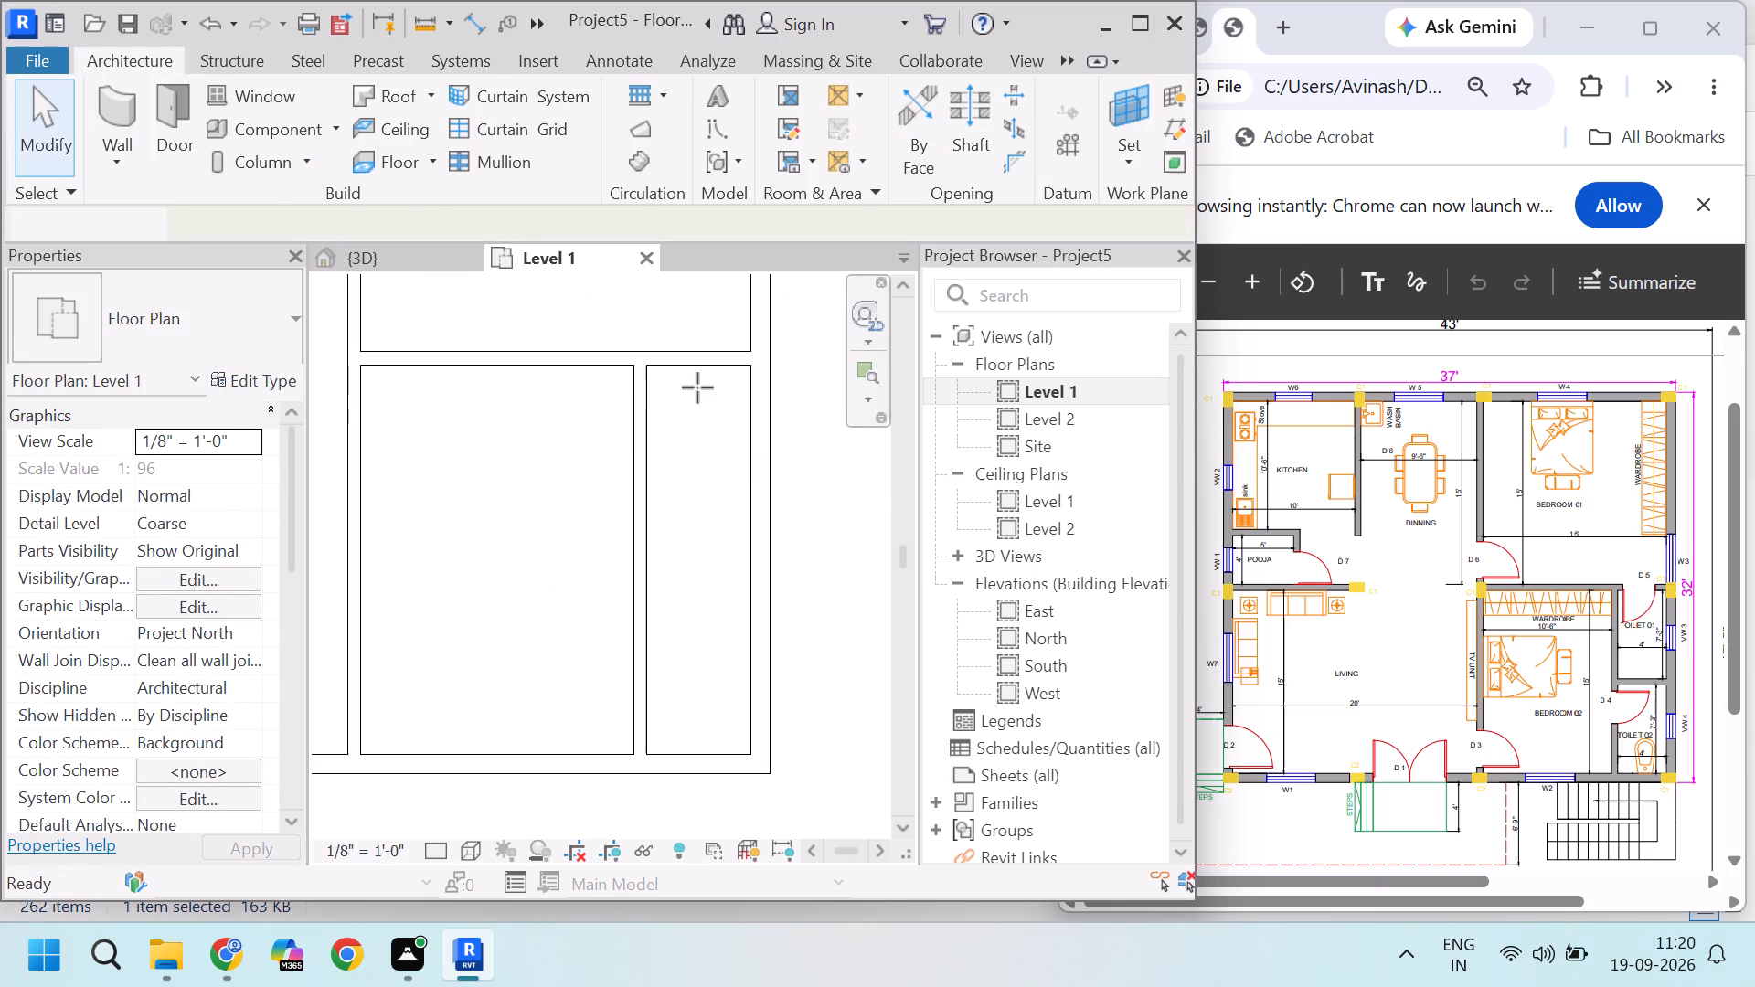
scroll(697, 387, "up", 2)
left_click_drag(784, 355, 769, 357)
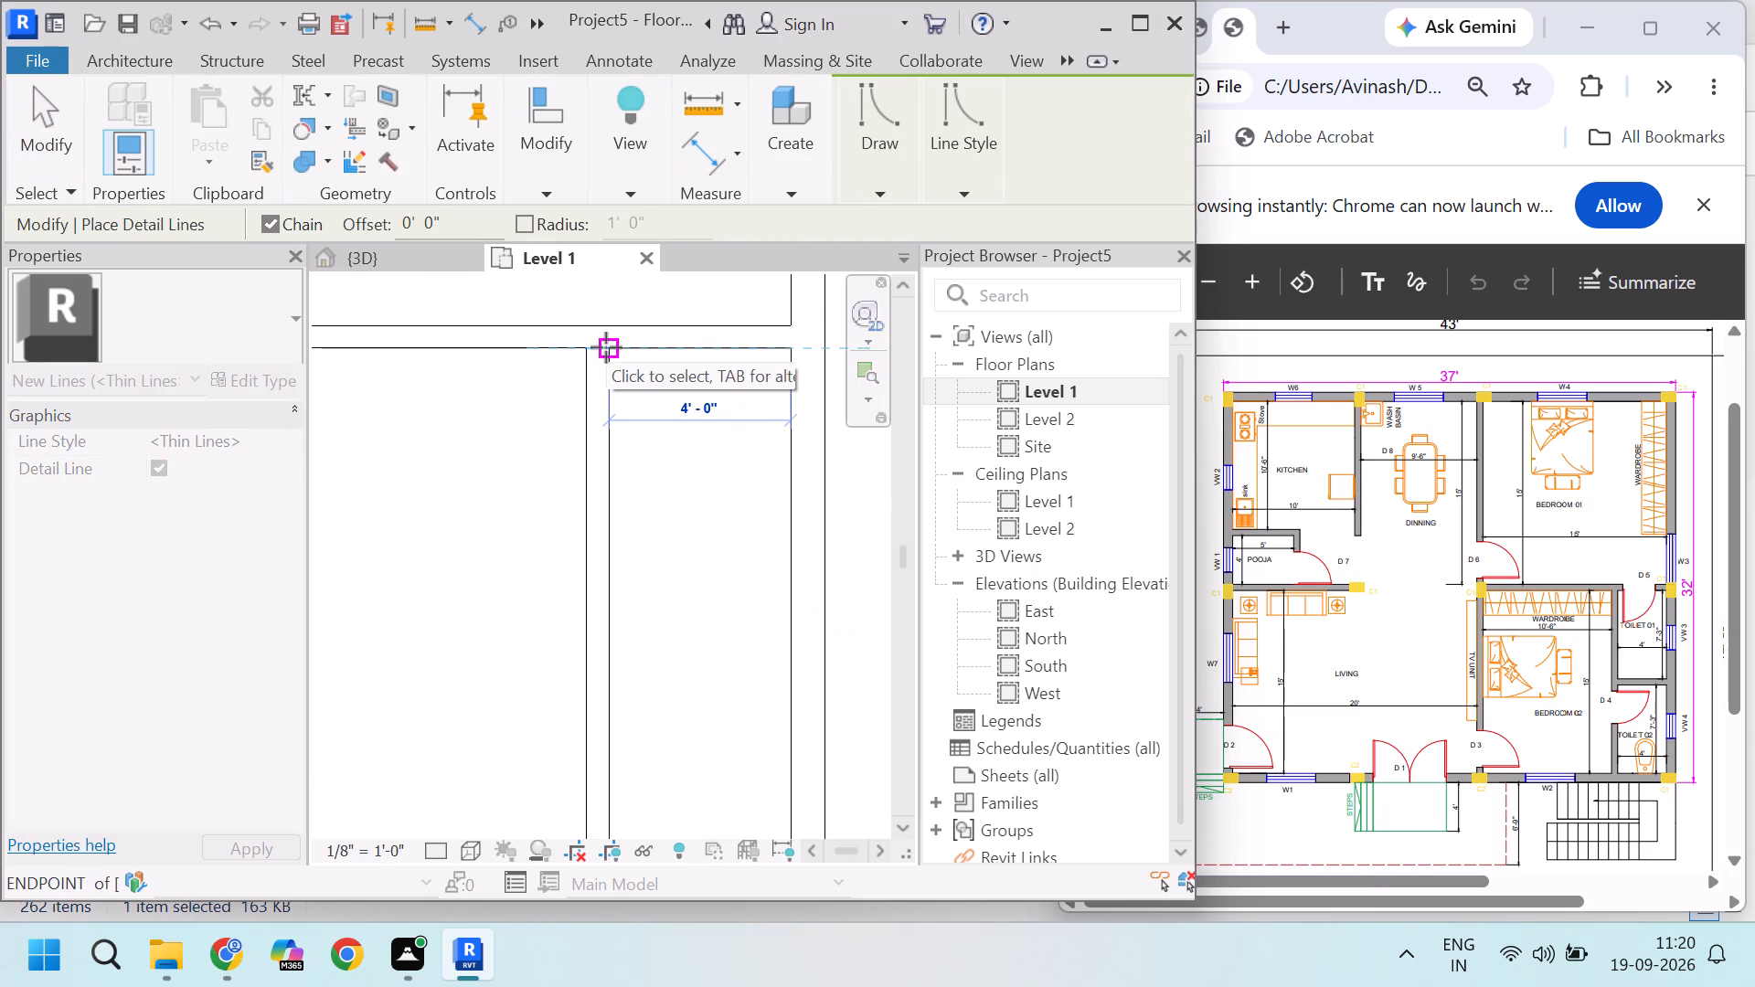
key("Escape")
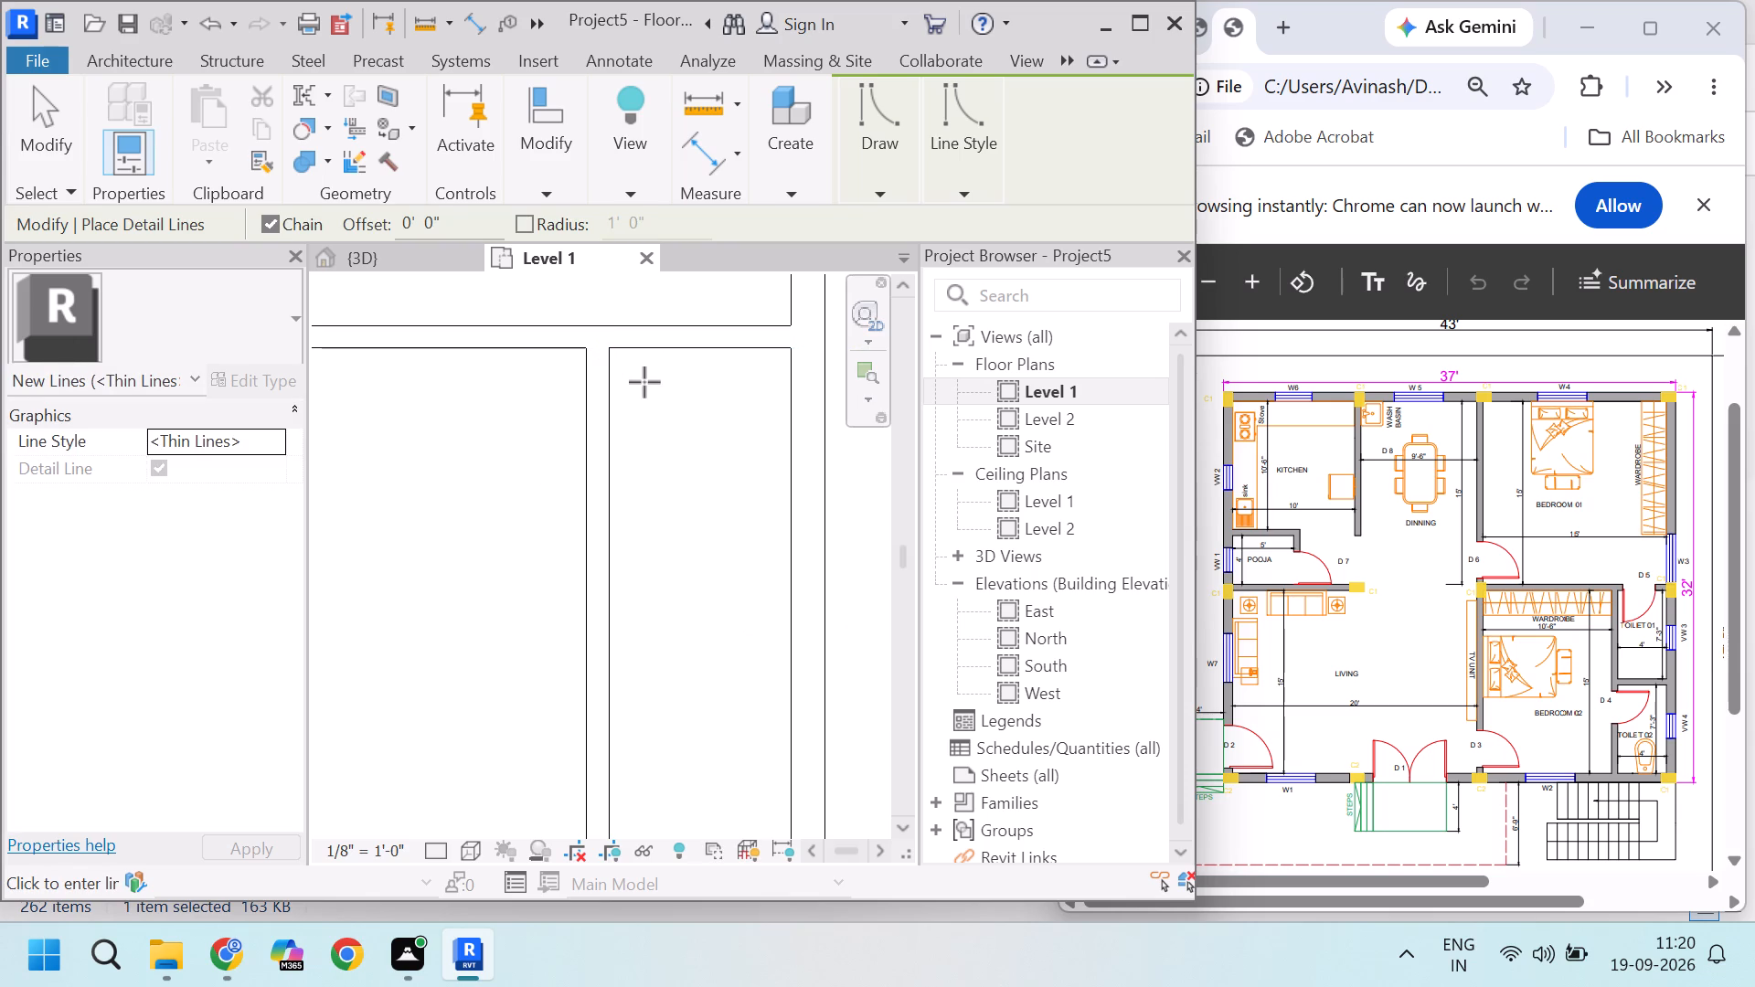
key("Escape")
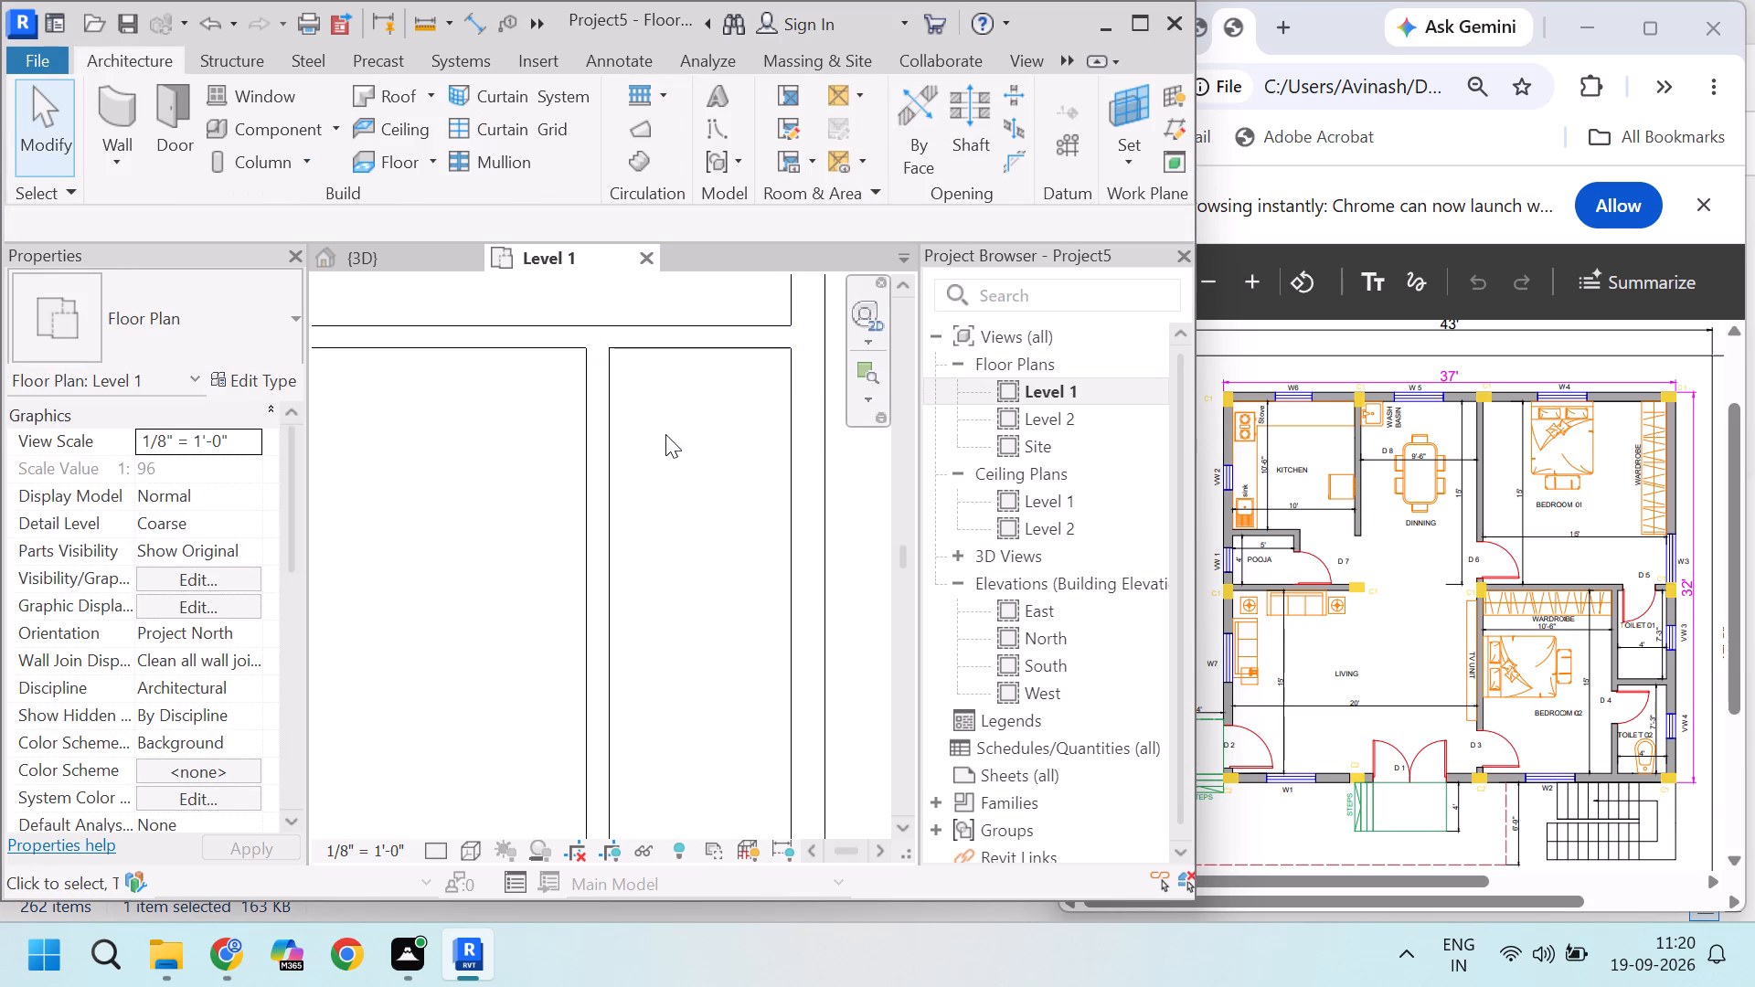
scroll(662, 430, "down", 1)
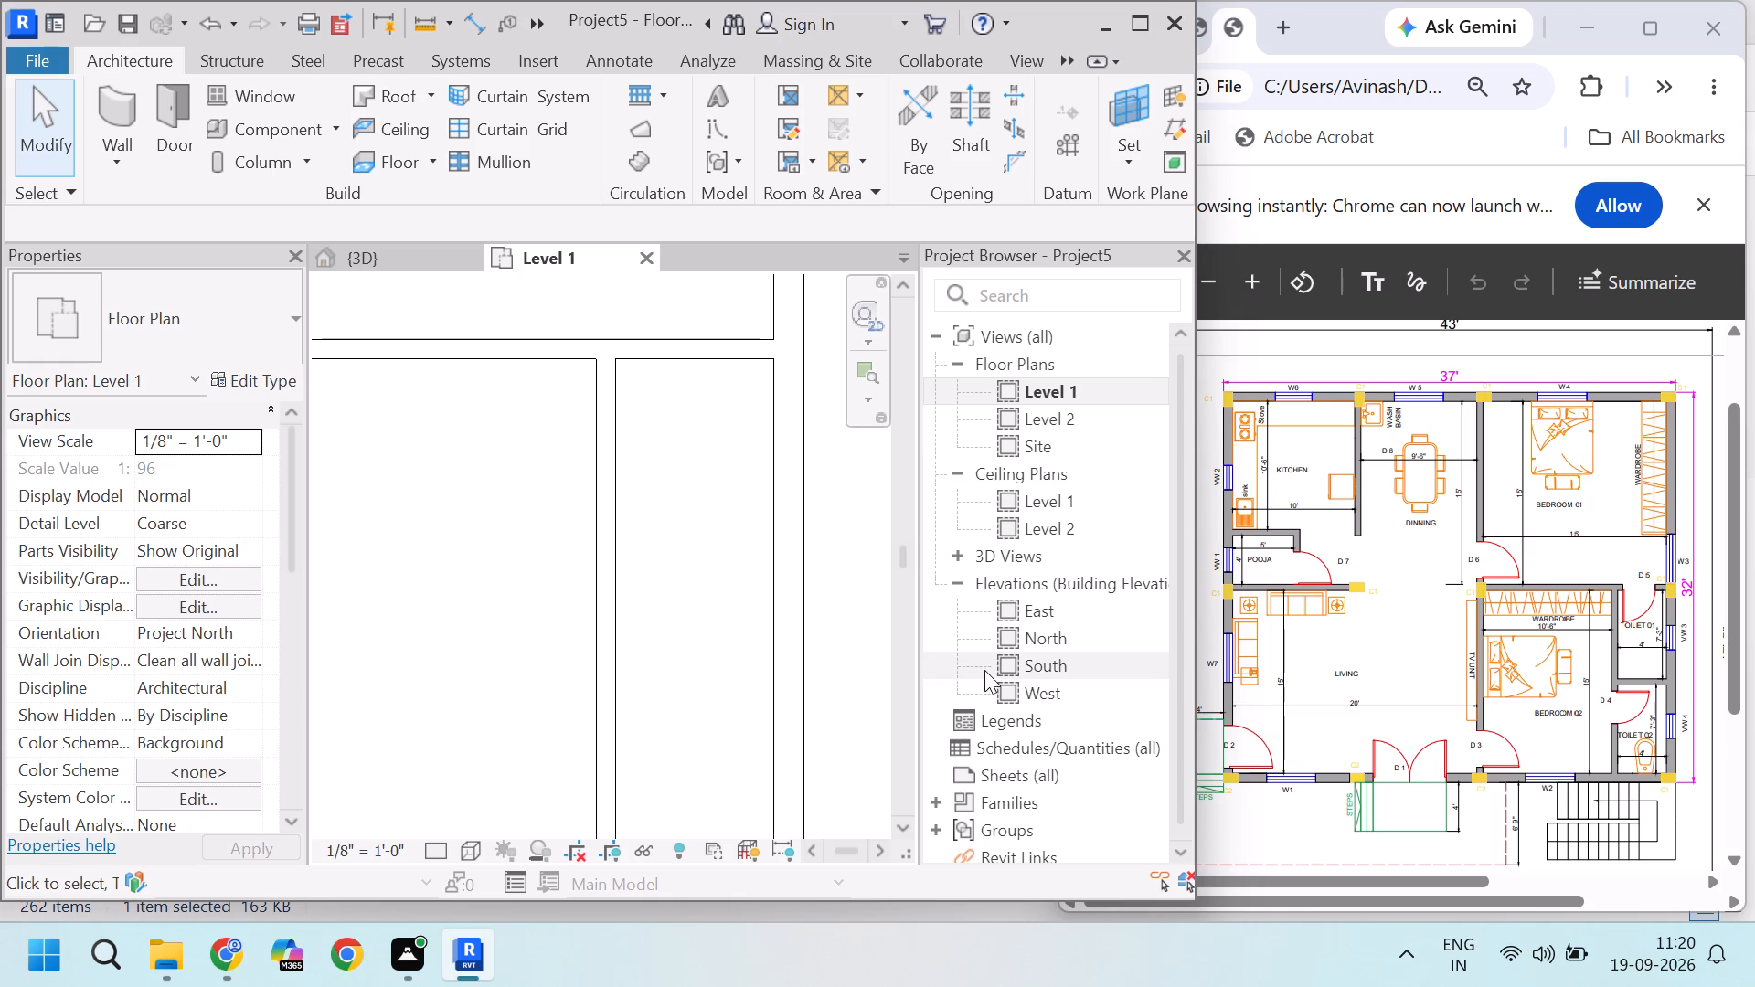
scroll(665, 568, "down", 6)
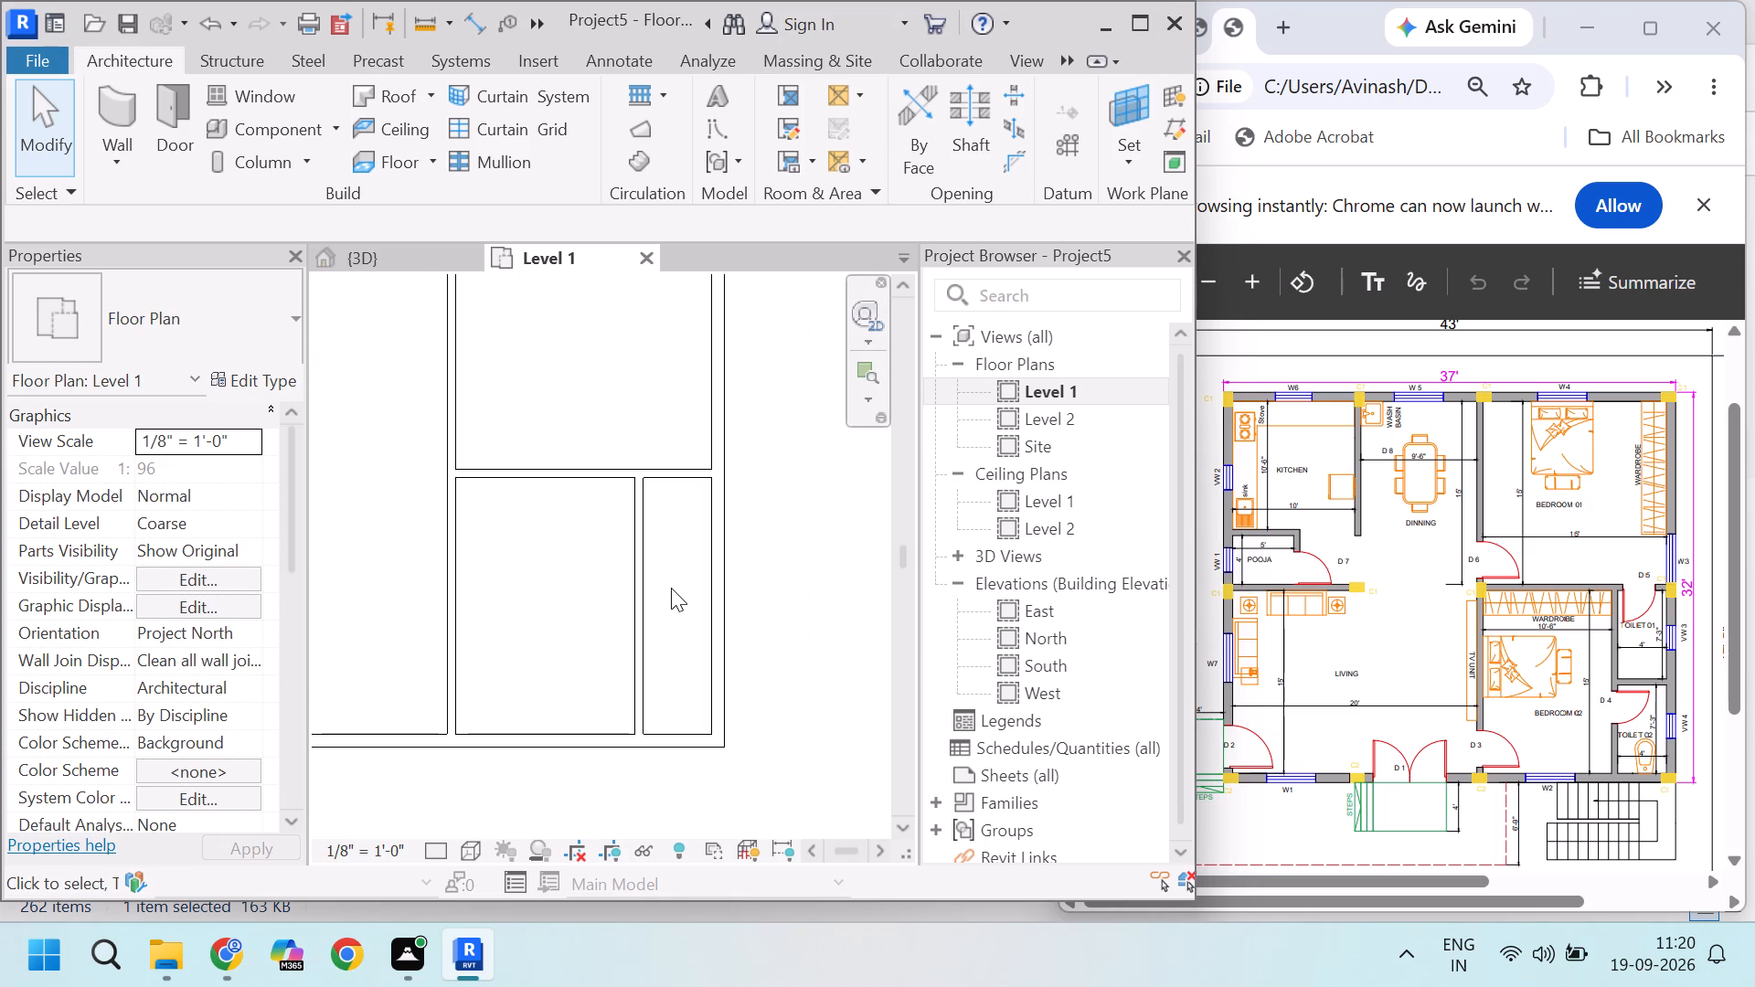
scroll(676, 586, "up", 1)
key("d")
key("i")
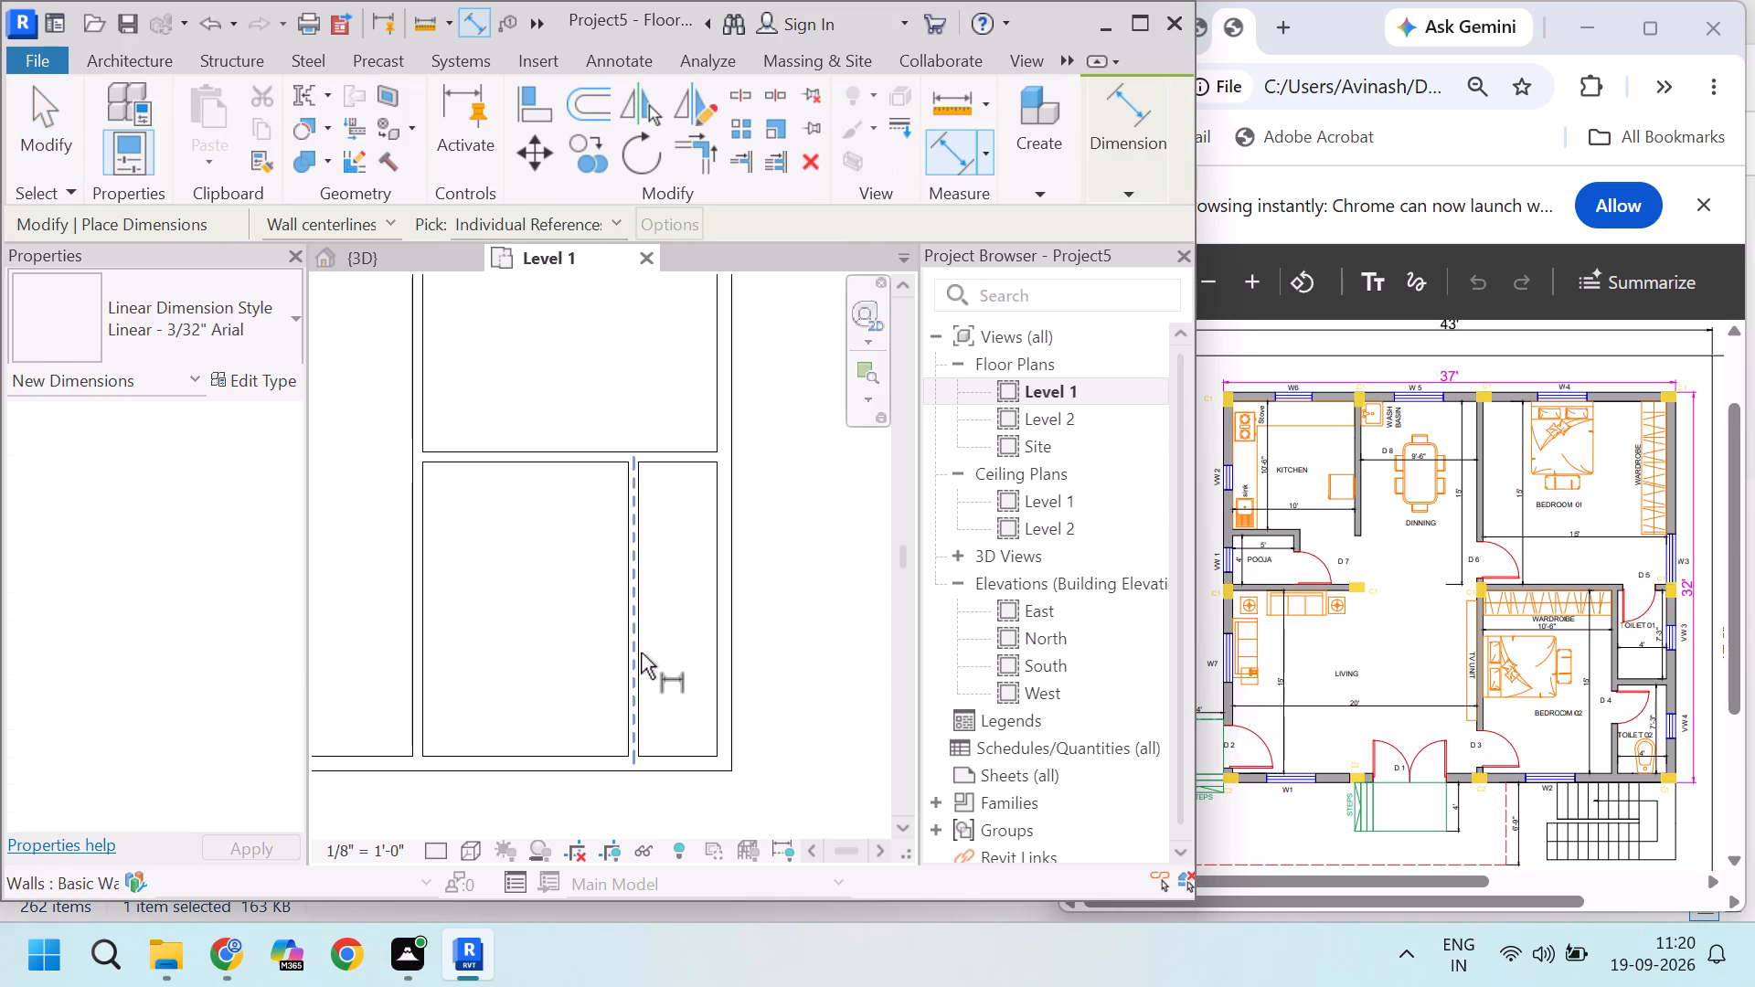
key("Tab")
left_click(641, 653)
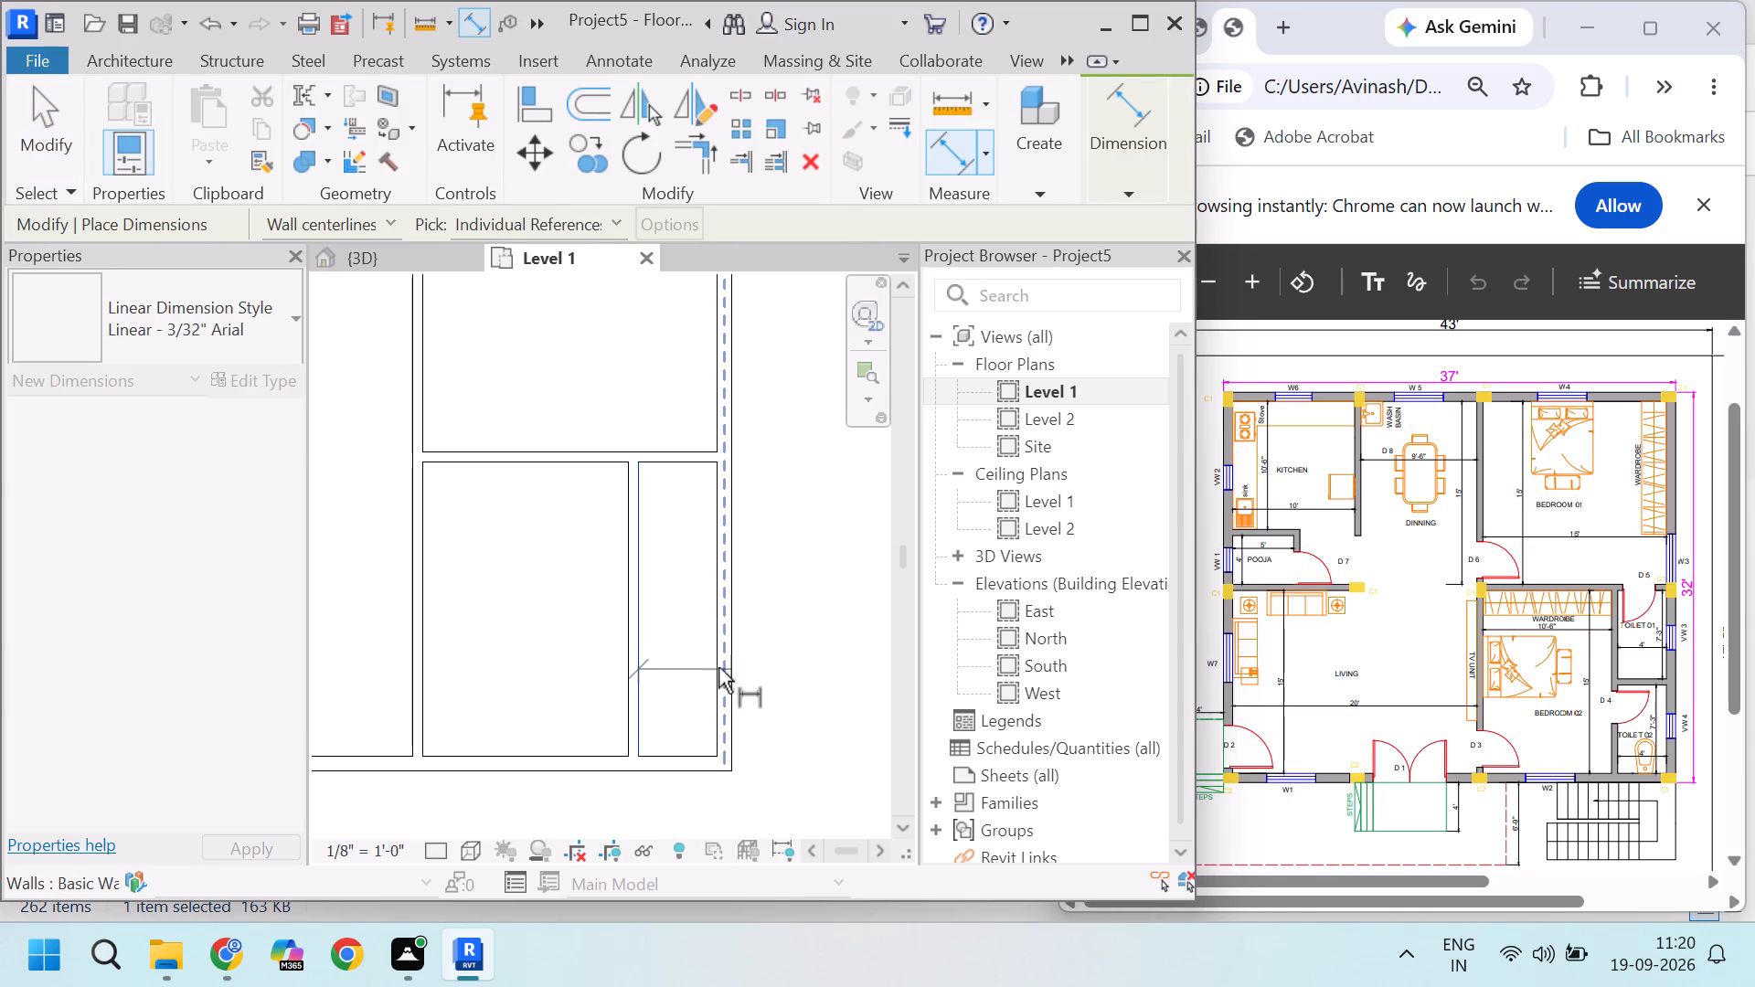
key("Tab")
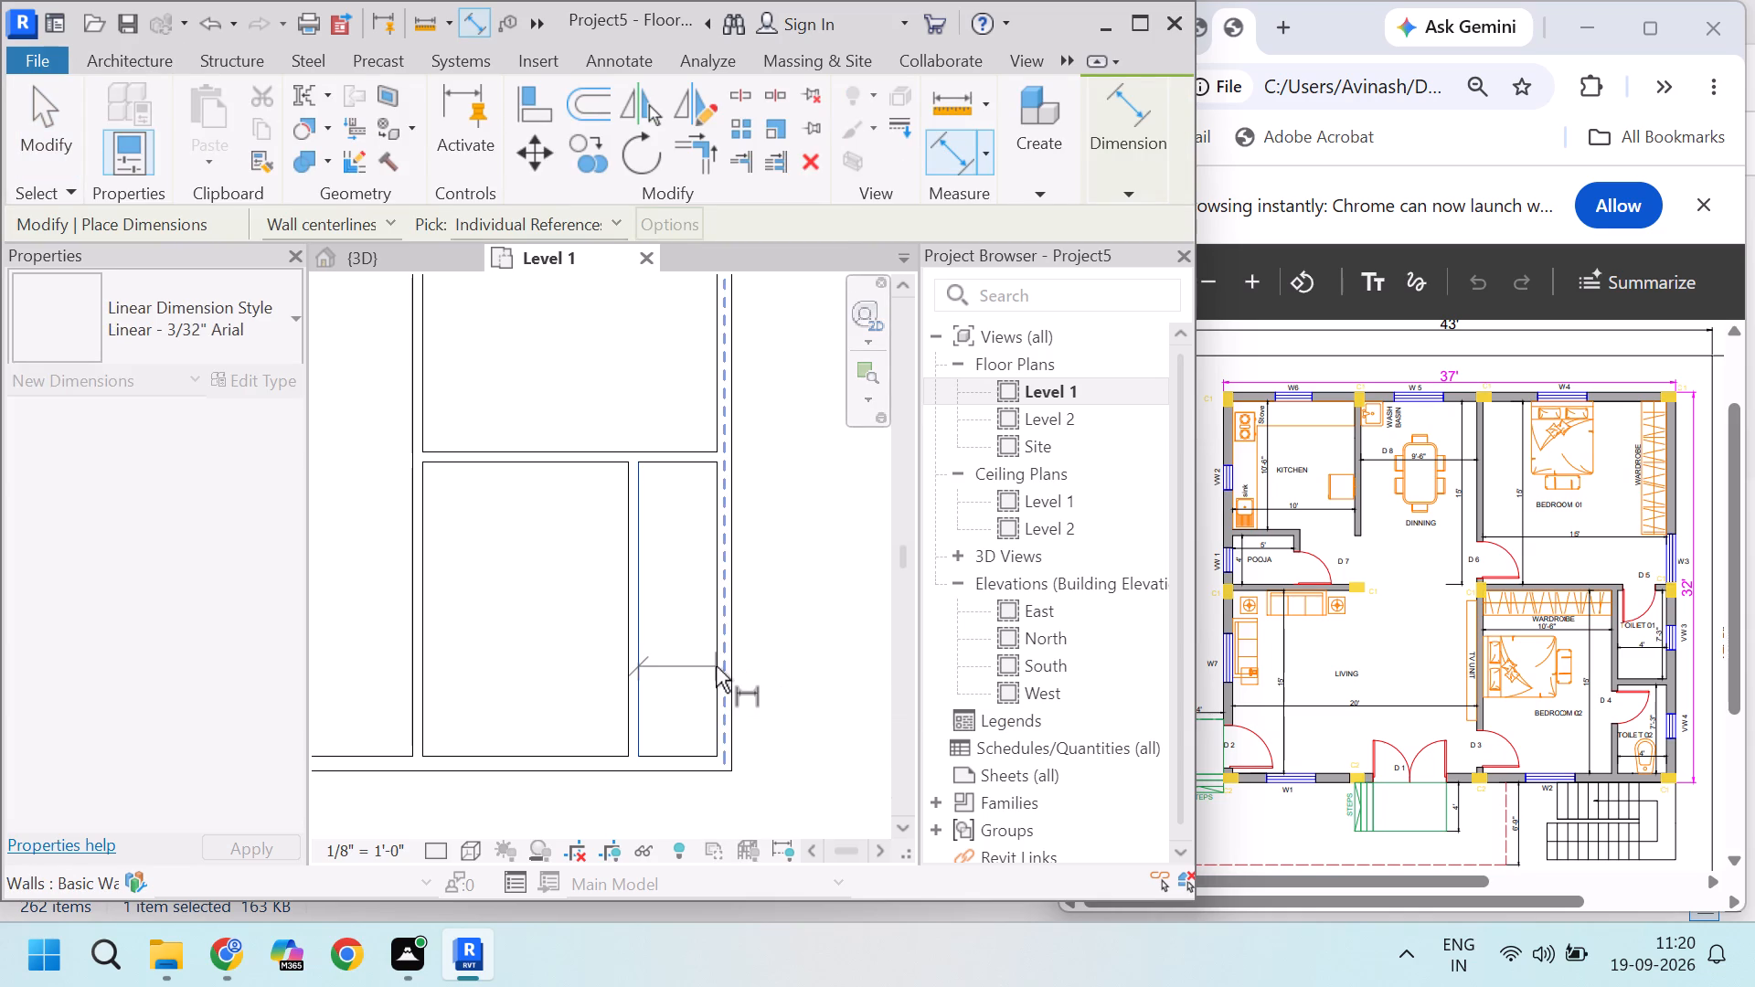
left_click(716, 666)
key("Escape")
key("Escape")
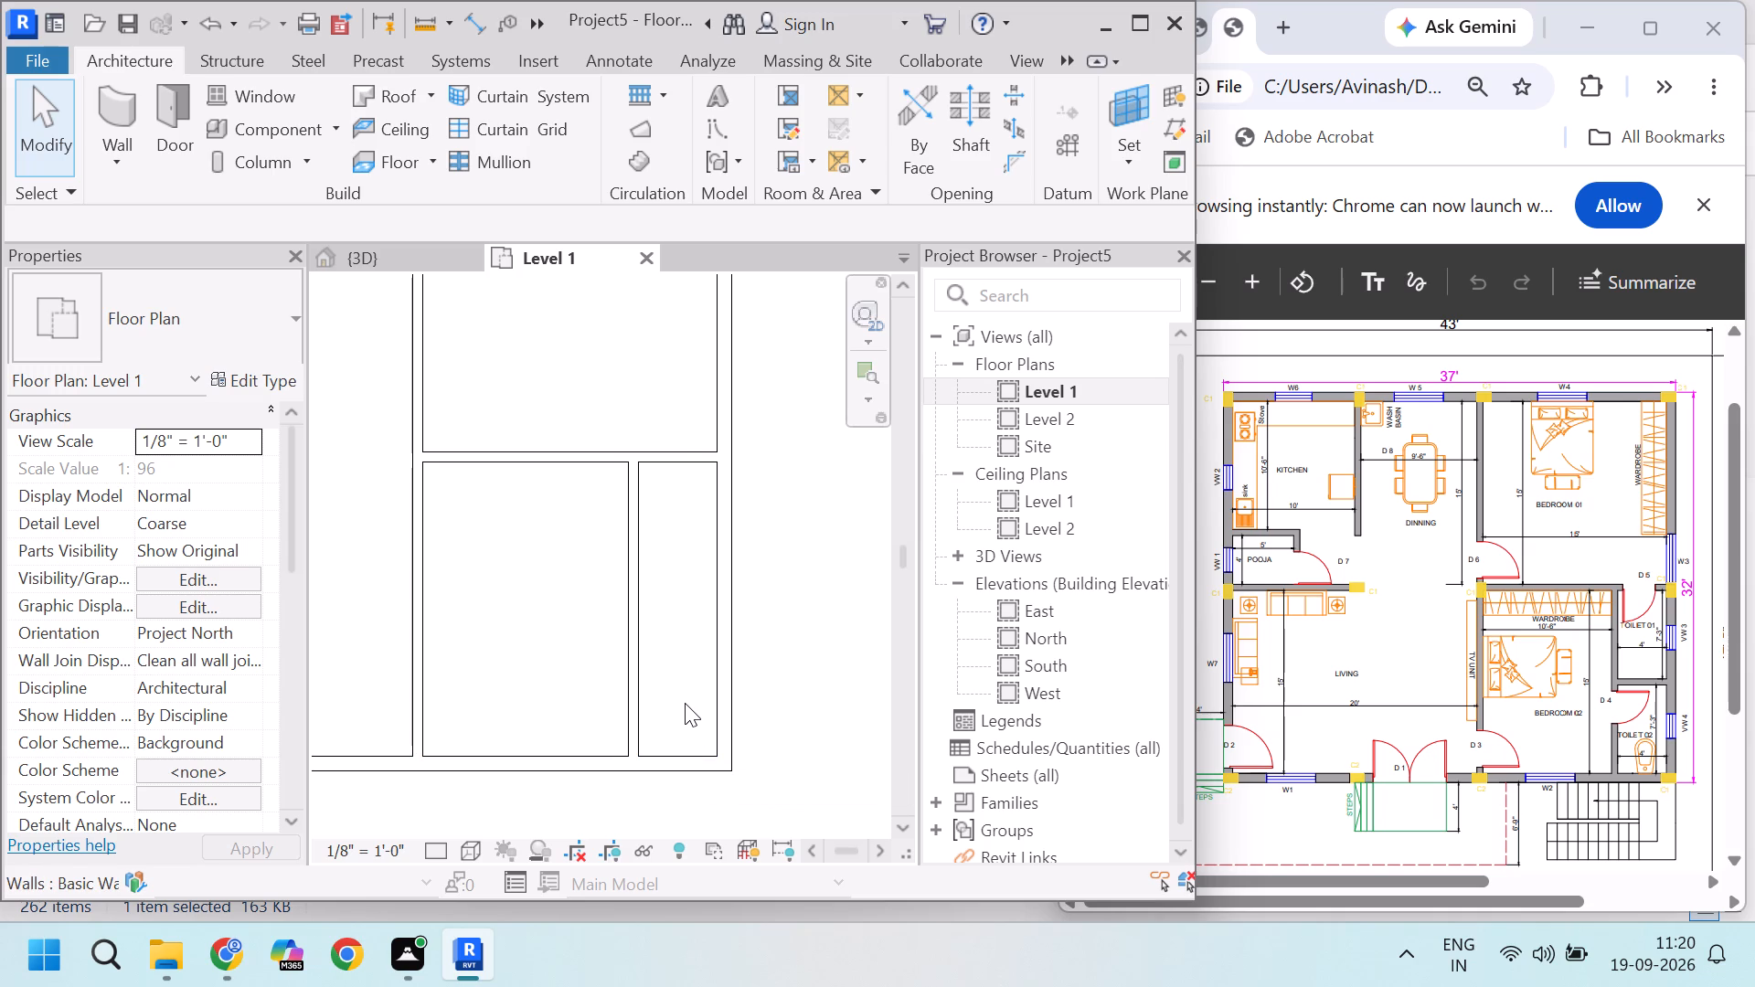
Draw a 7'-3" vertical detail line north from the south exterior wall's inner face, inside the toilet strip.
type("dl")
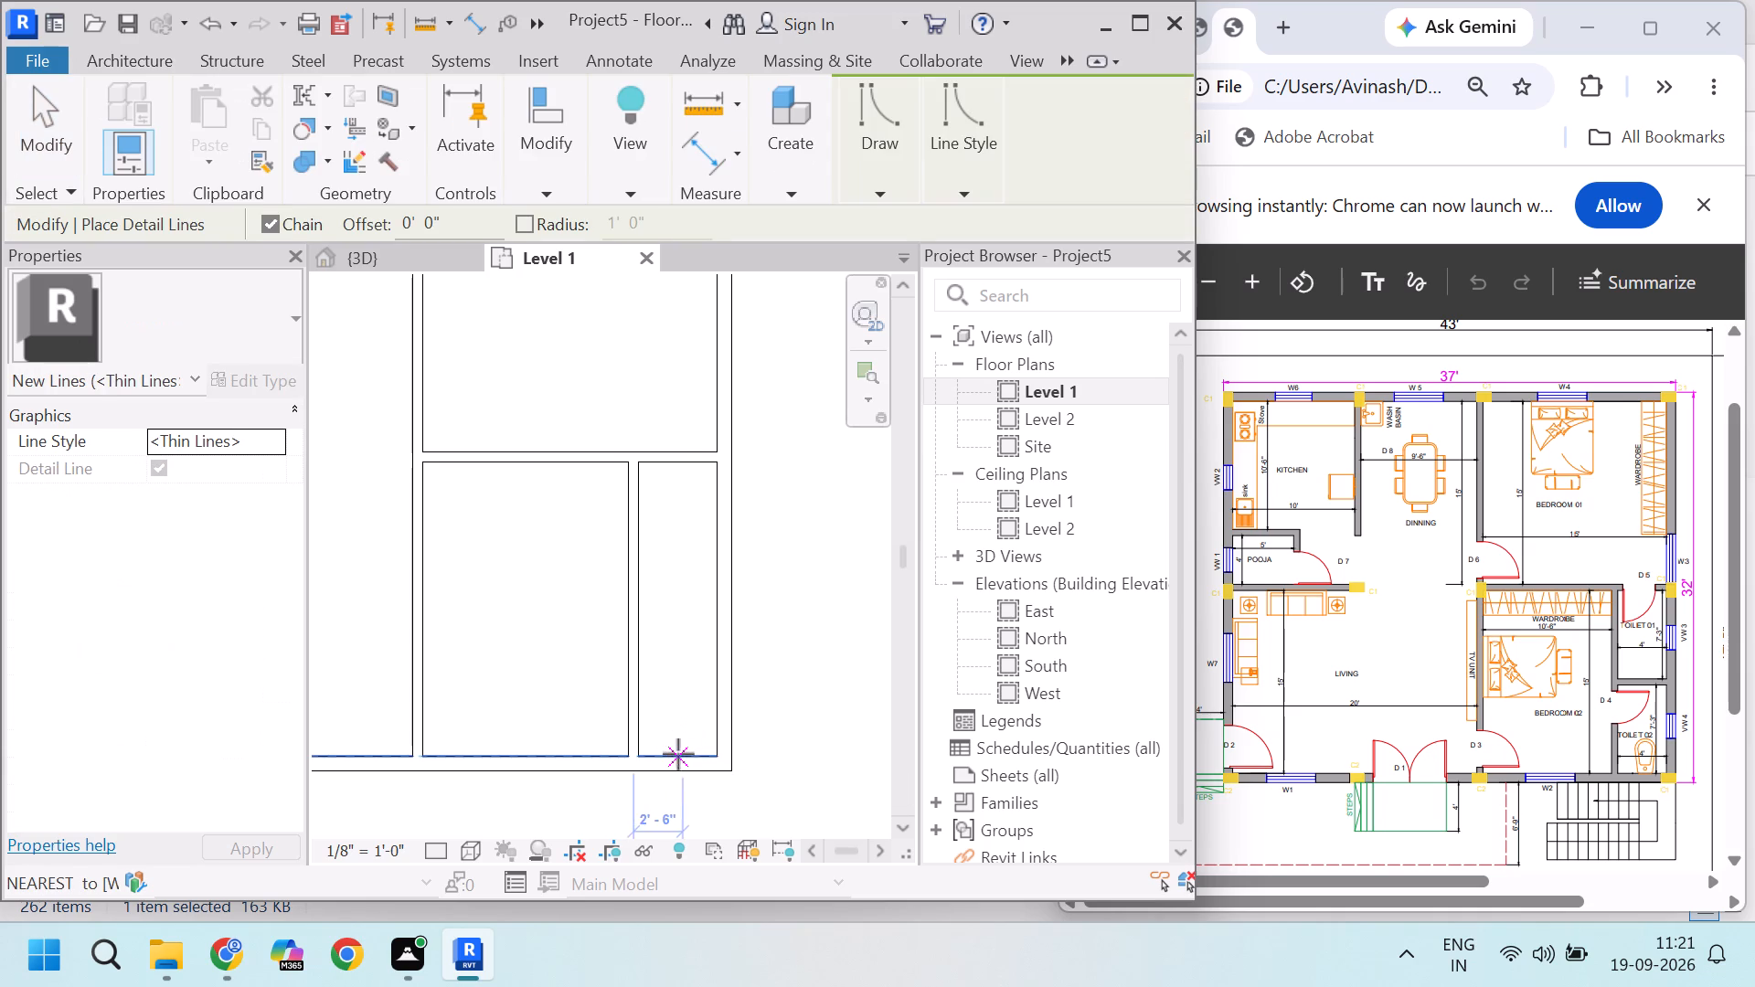
left_click(678, 754)
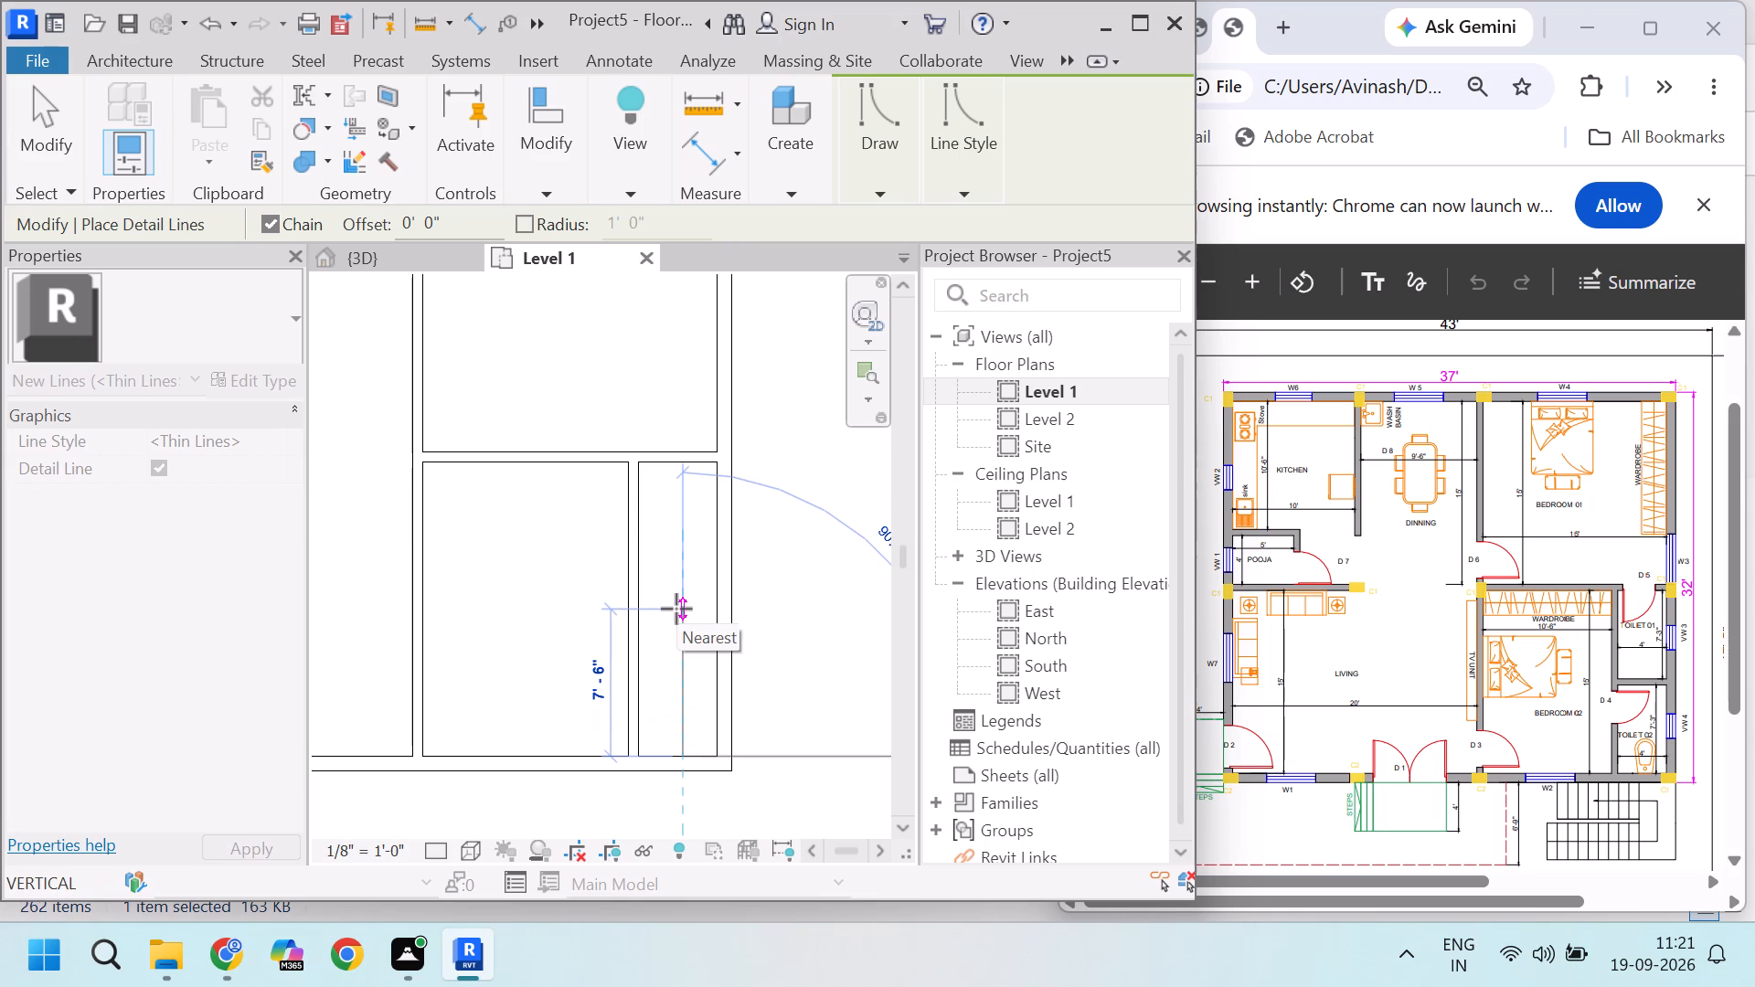
type("7'3")
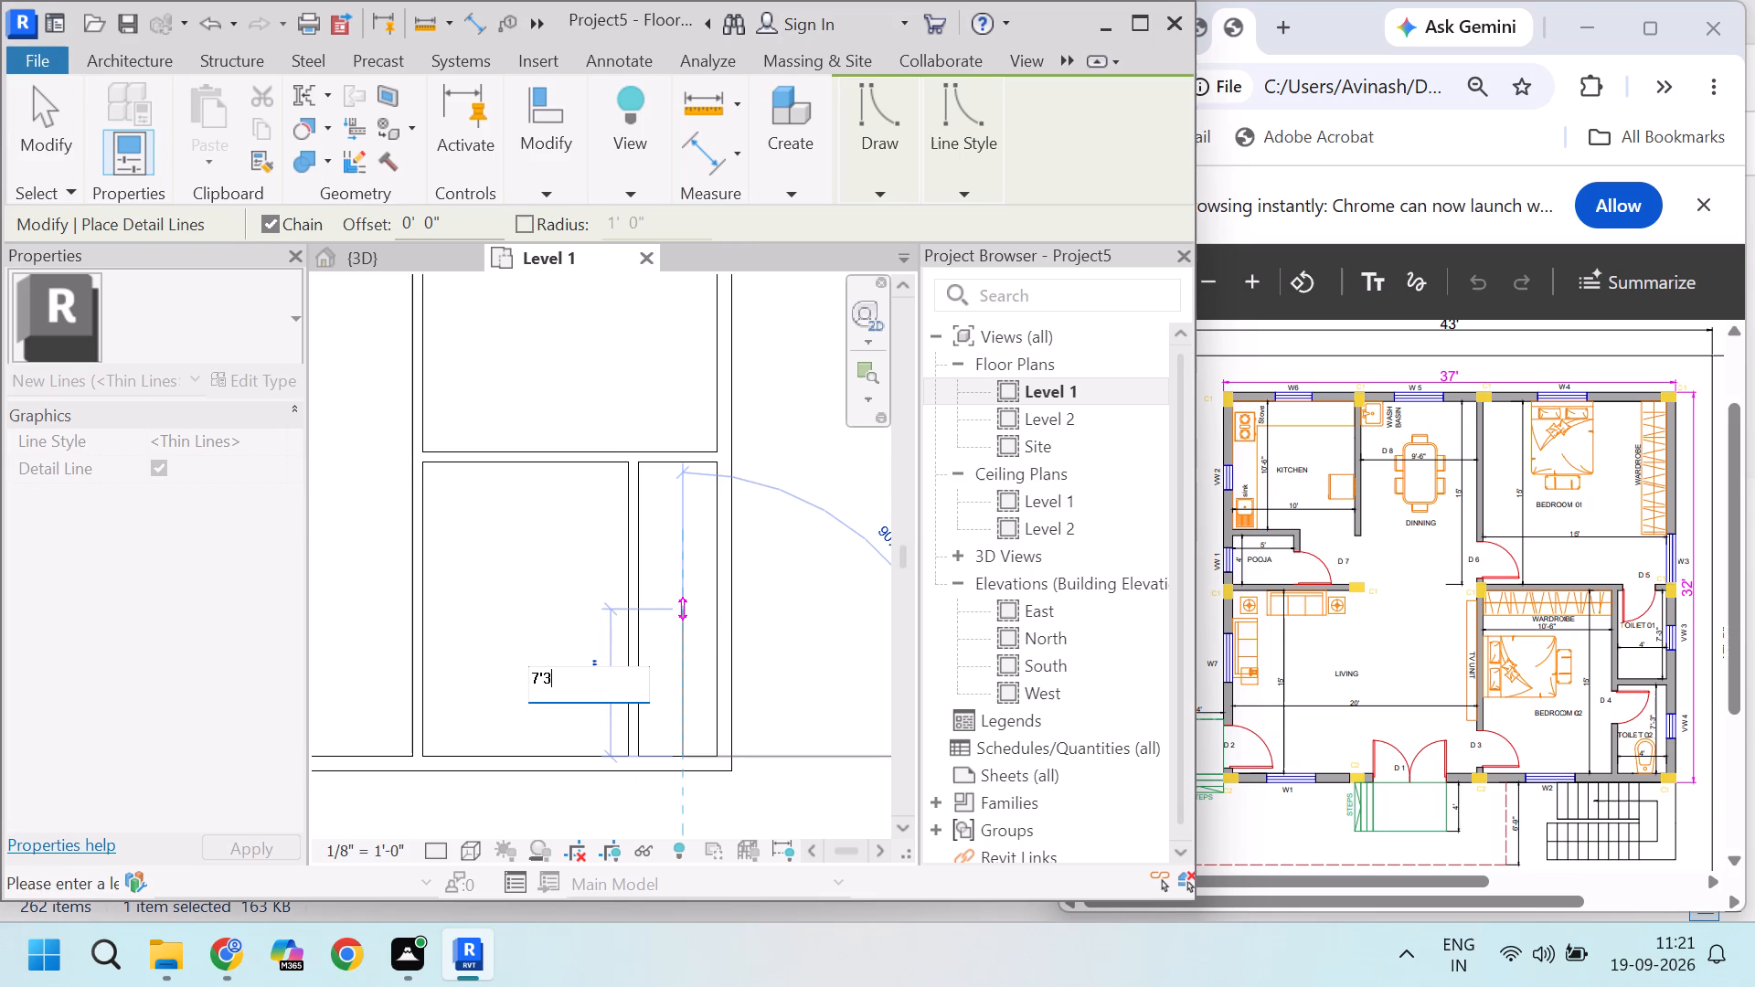
key("Return")
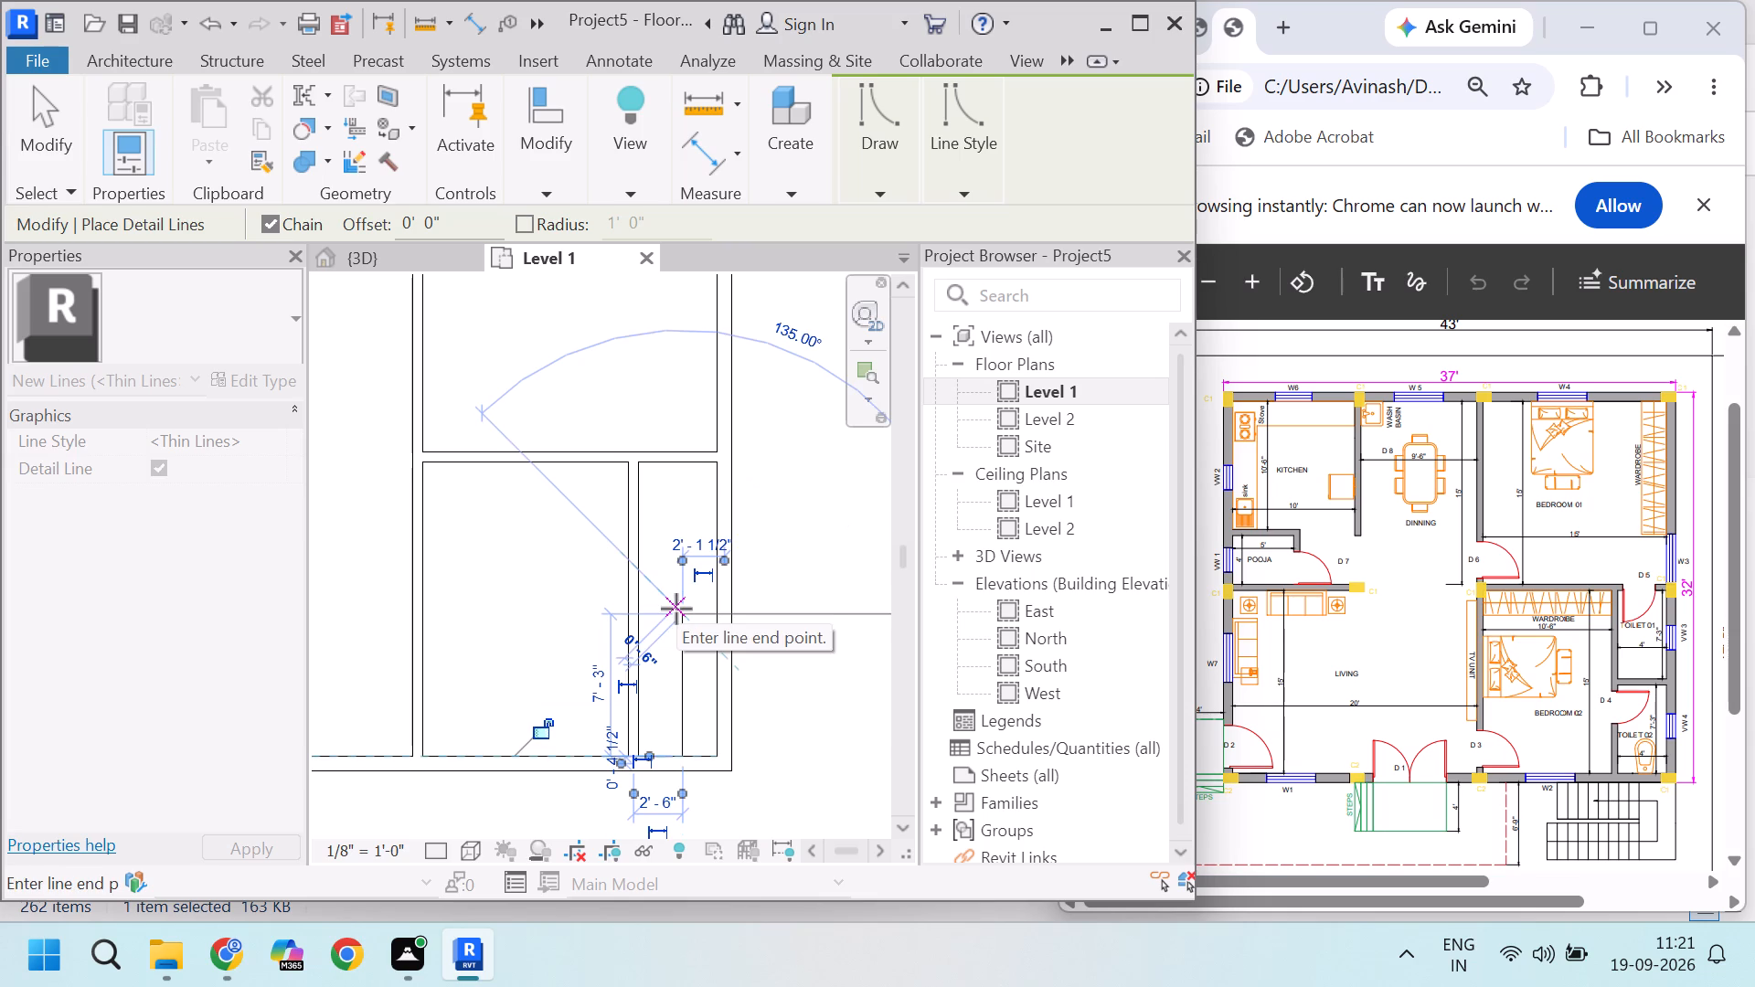
key("Escape")
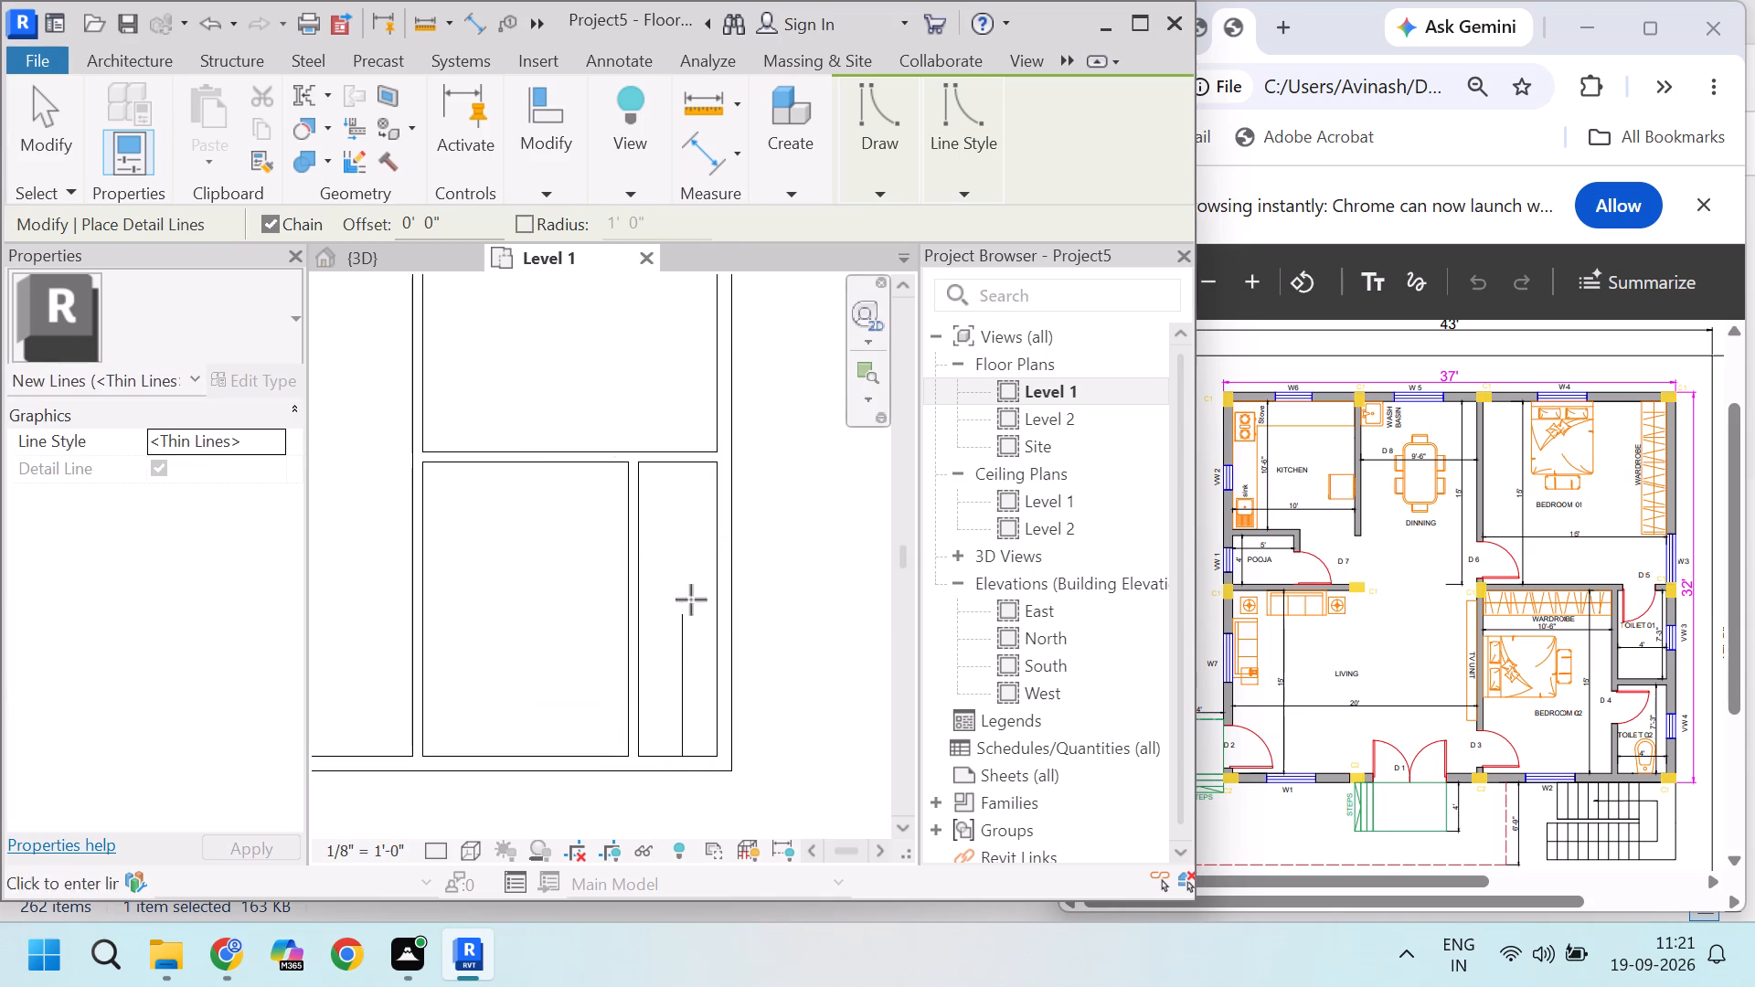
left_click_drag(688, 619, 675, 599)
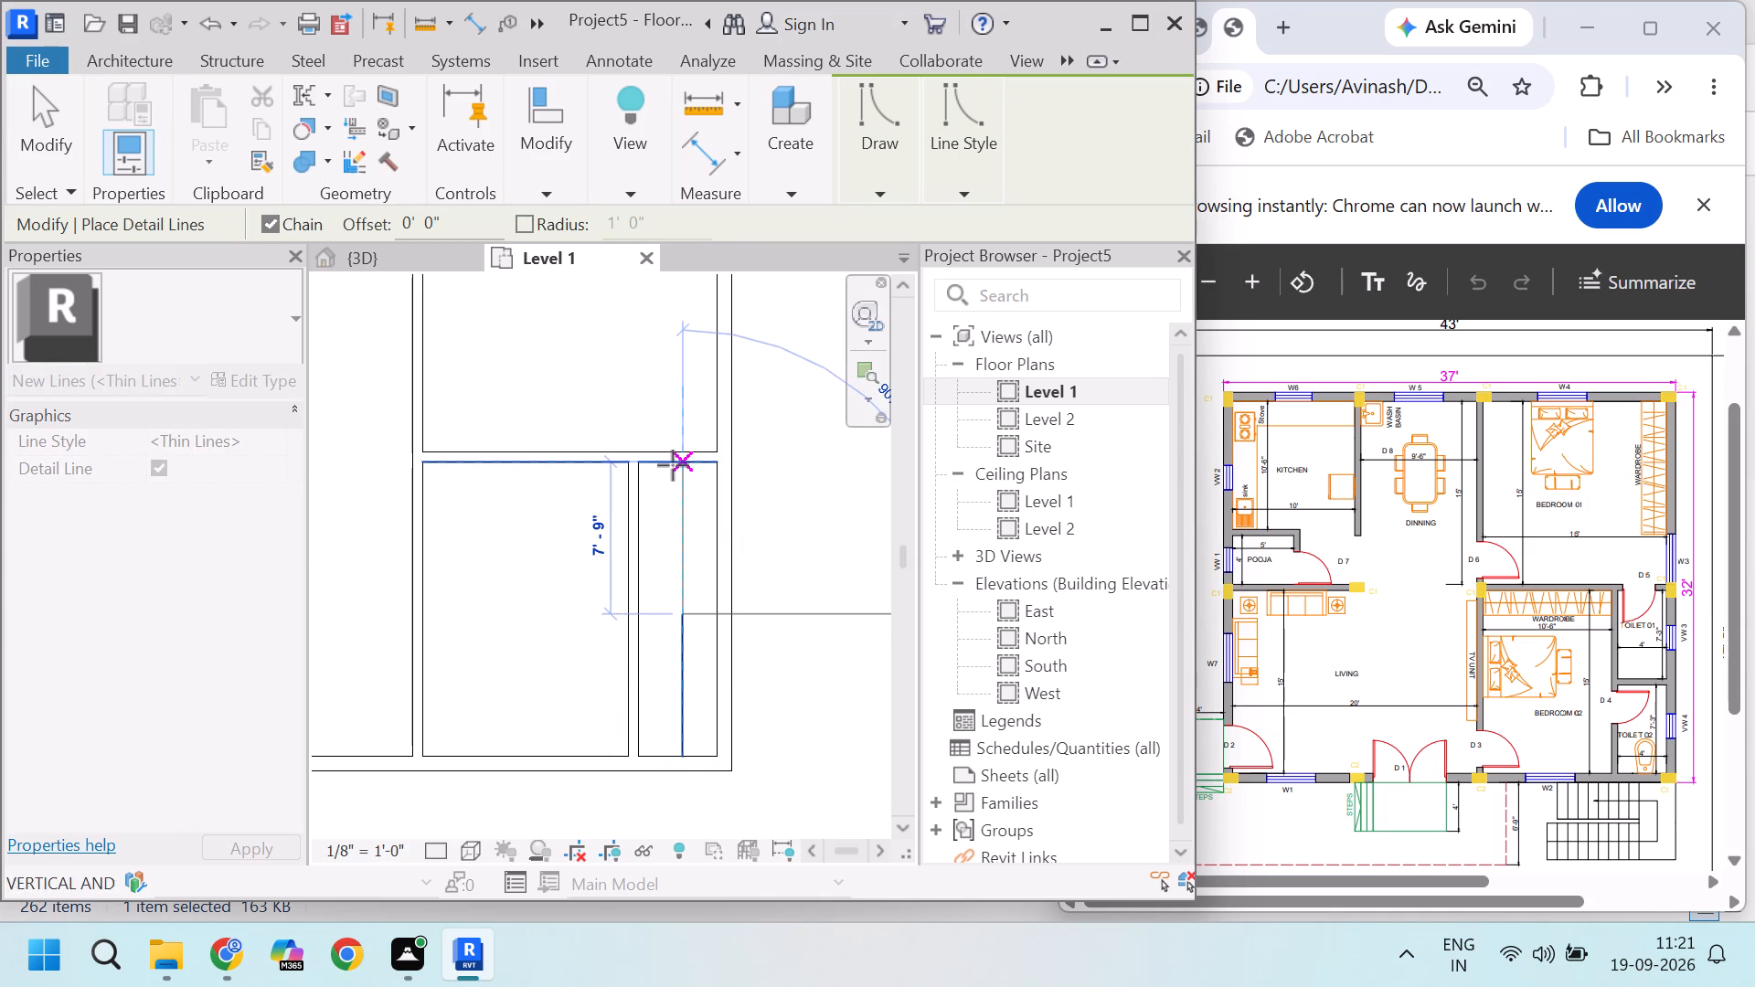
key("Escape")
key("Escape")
Draw a Generic - 6" wall from the detail line's north end west to the toilet partition, then extend its east end to the exterior wall.
scroll(684, 603, "up", 3)
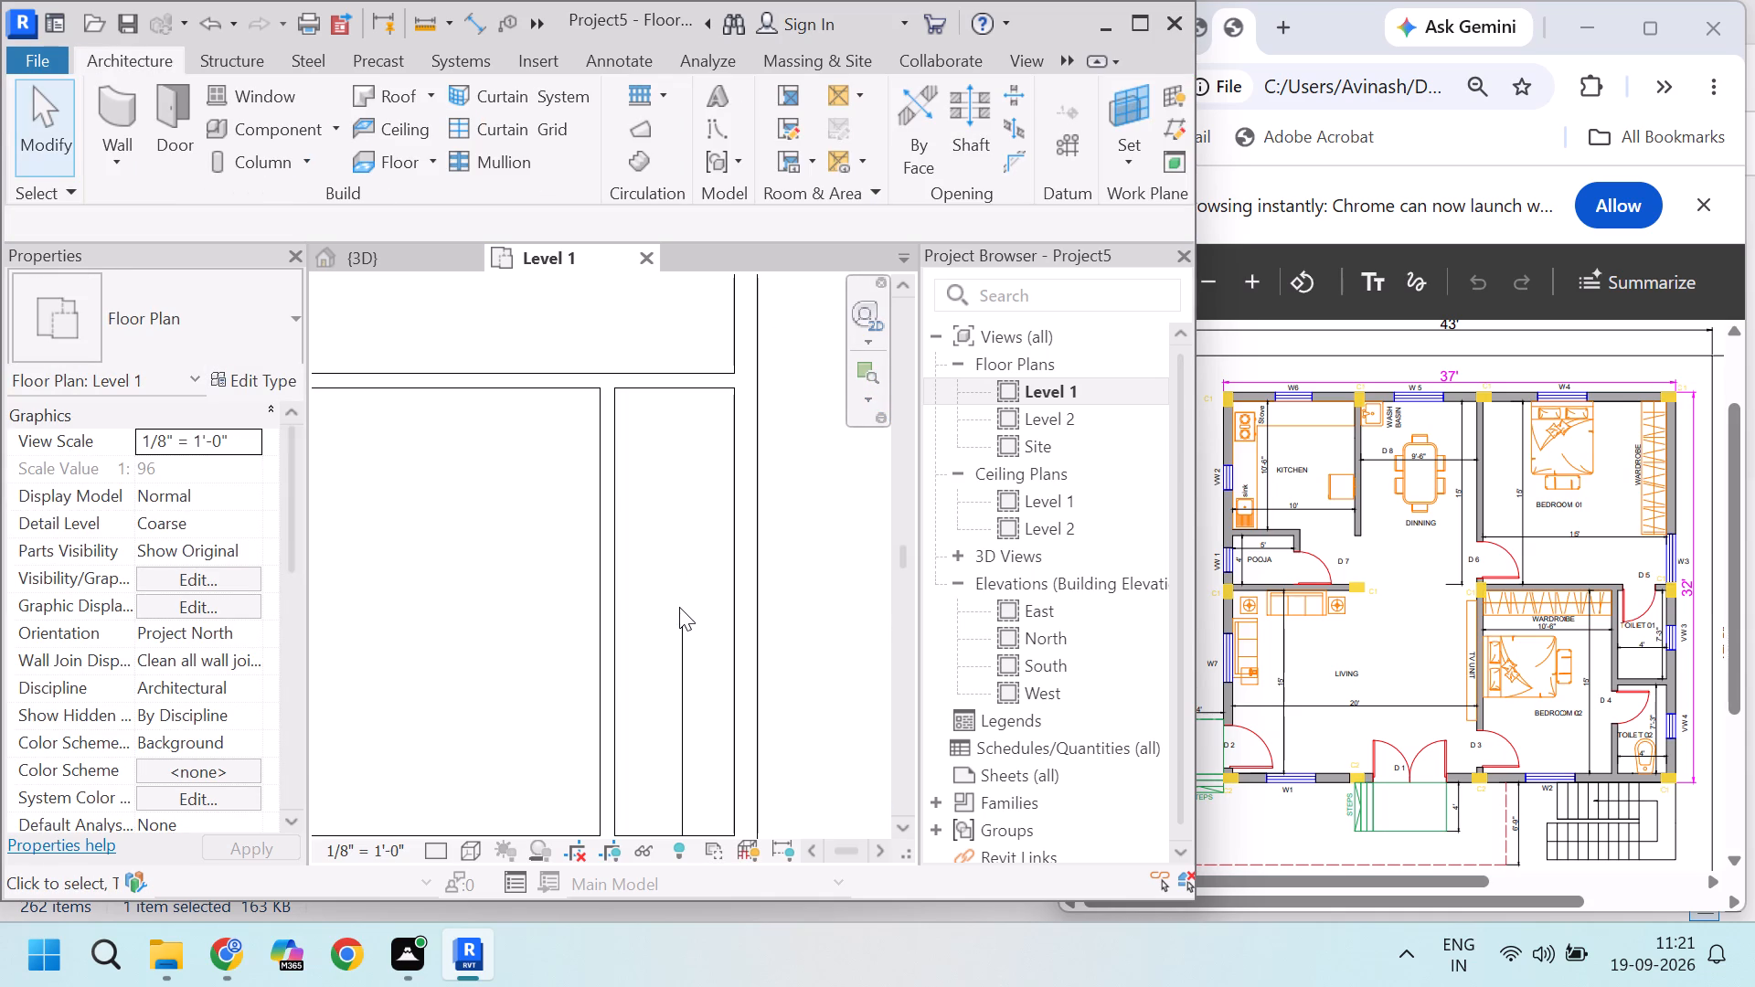
type("wa")
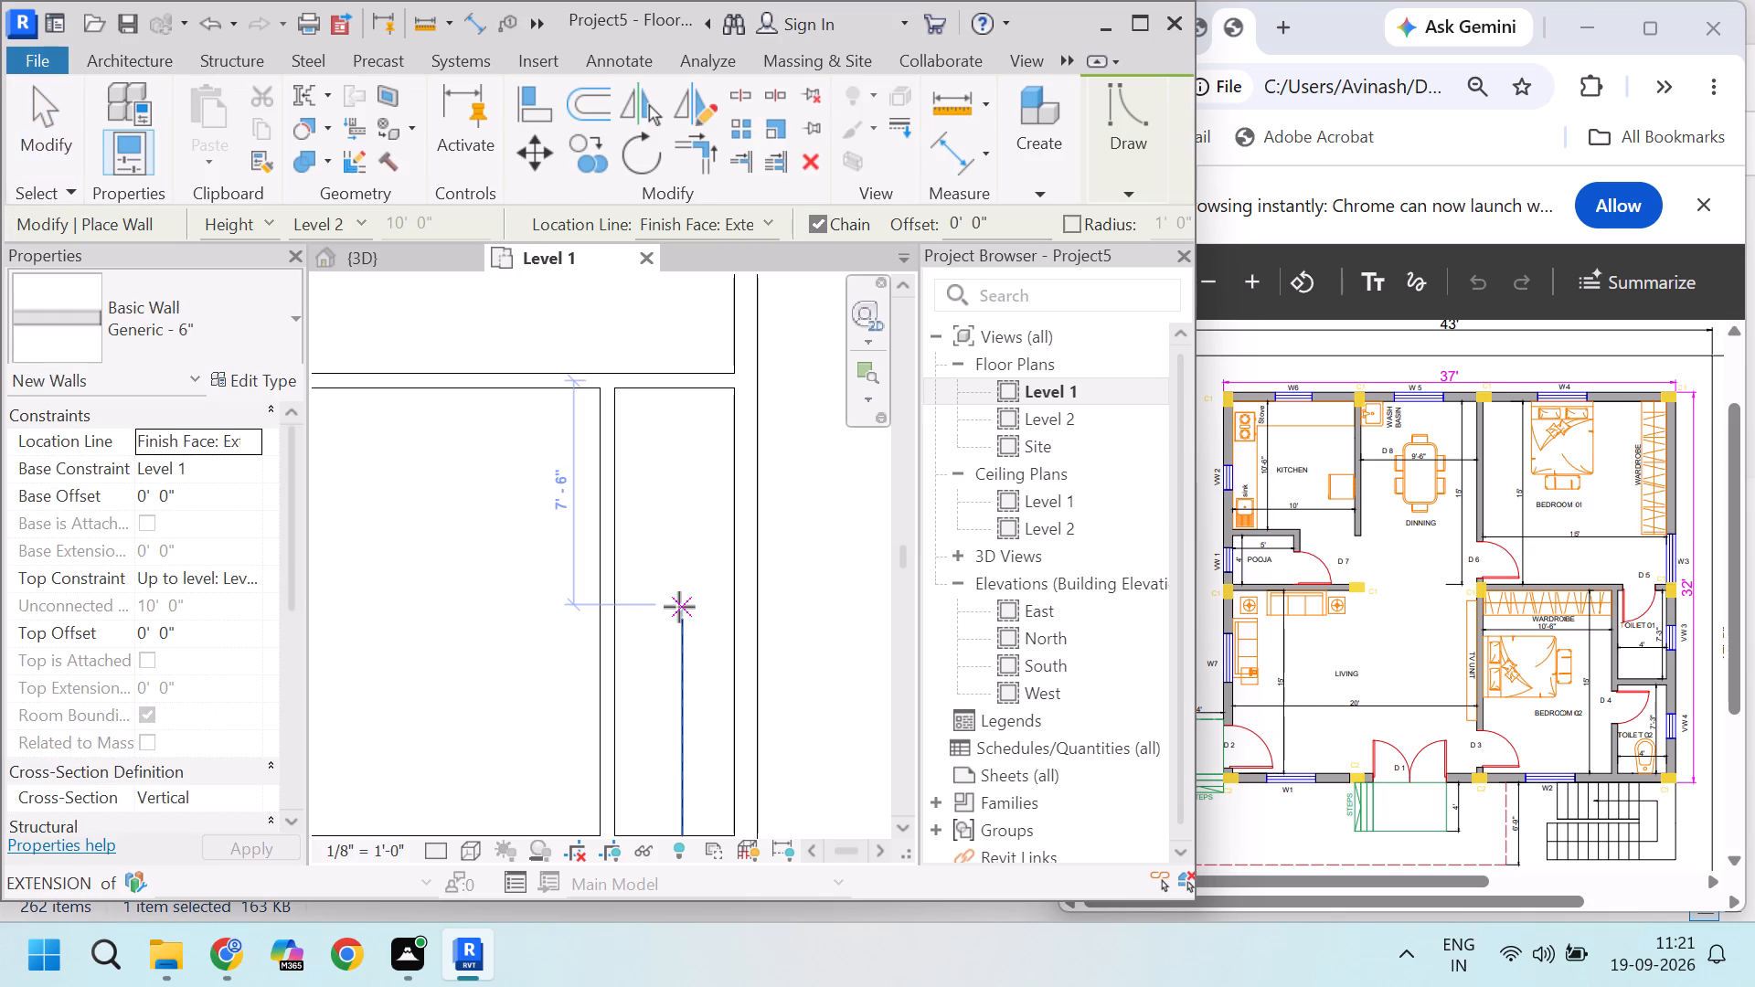
scroll(709, 653, "up", 3)
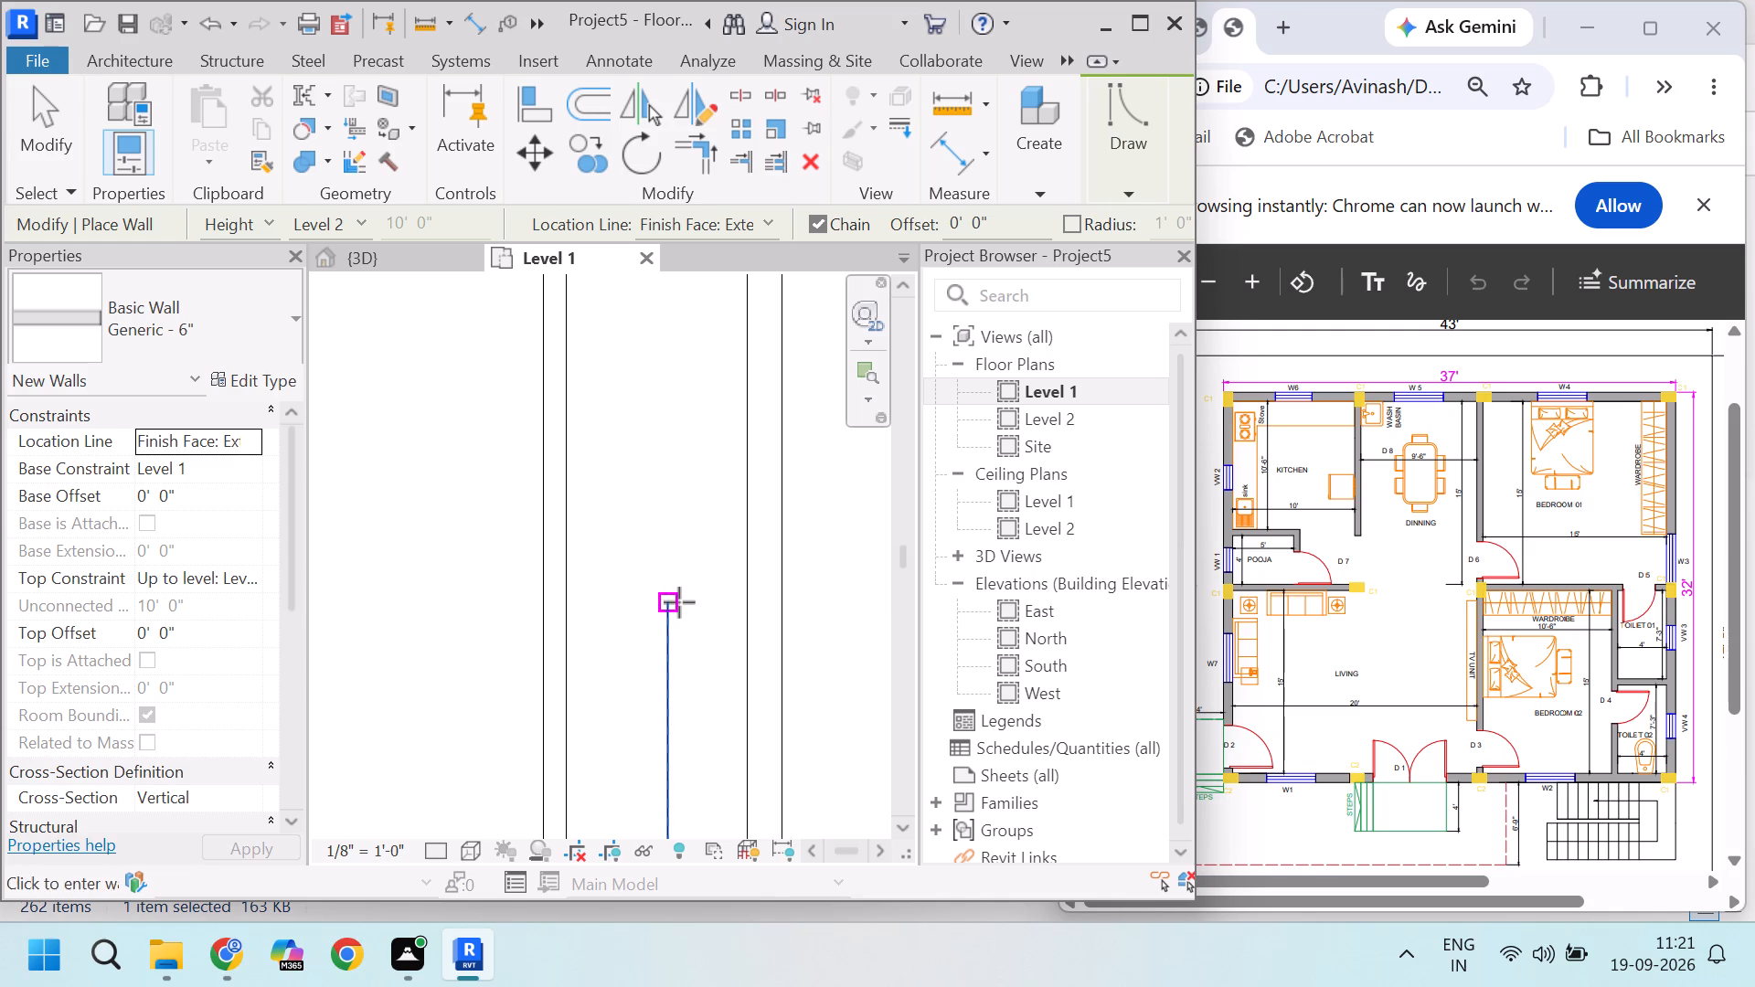
left_click(676, 602)
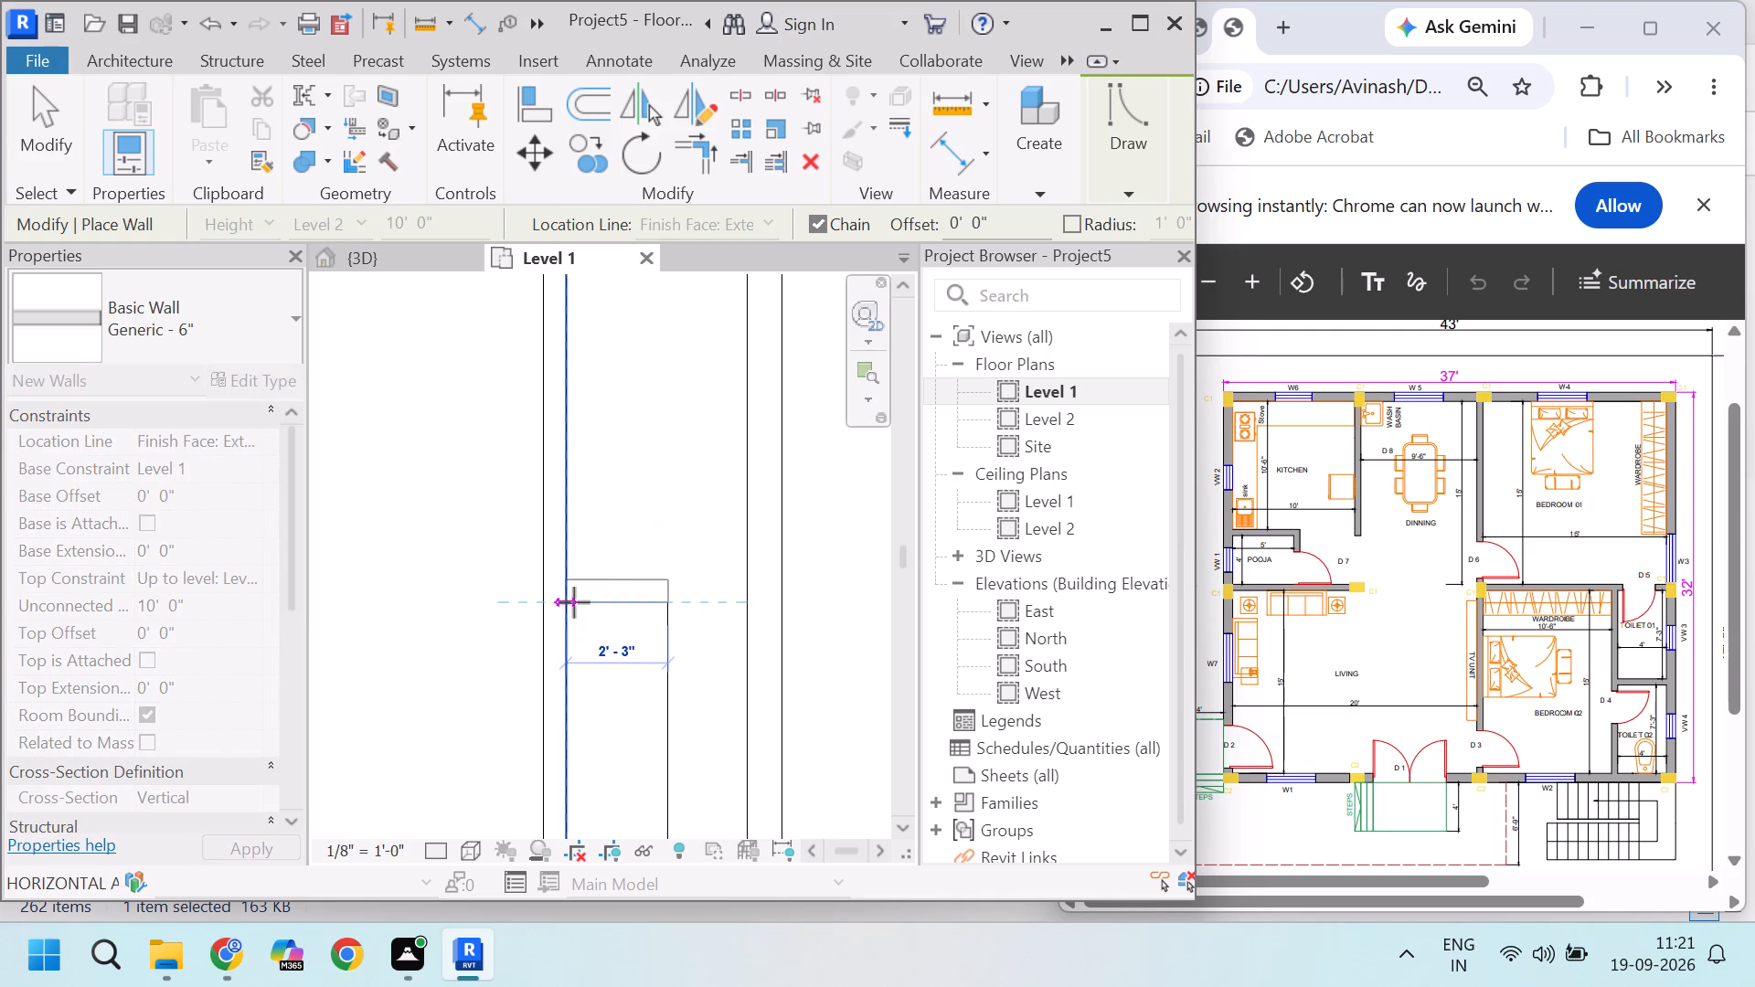
left_click(574, 602)
key("Escape")
key("Escape")
left_click(665, 587)
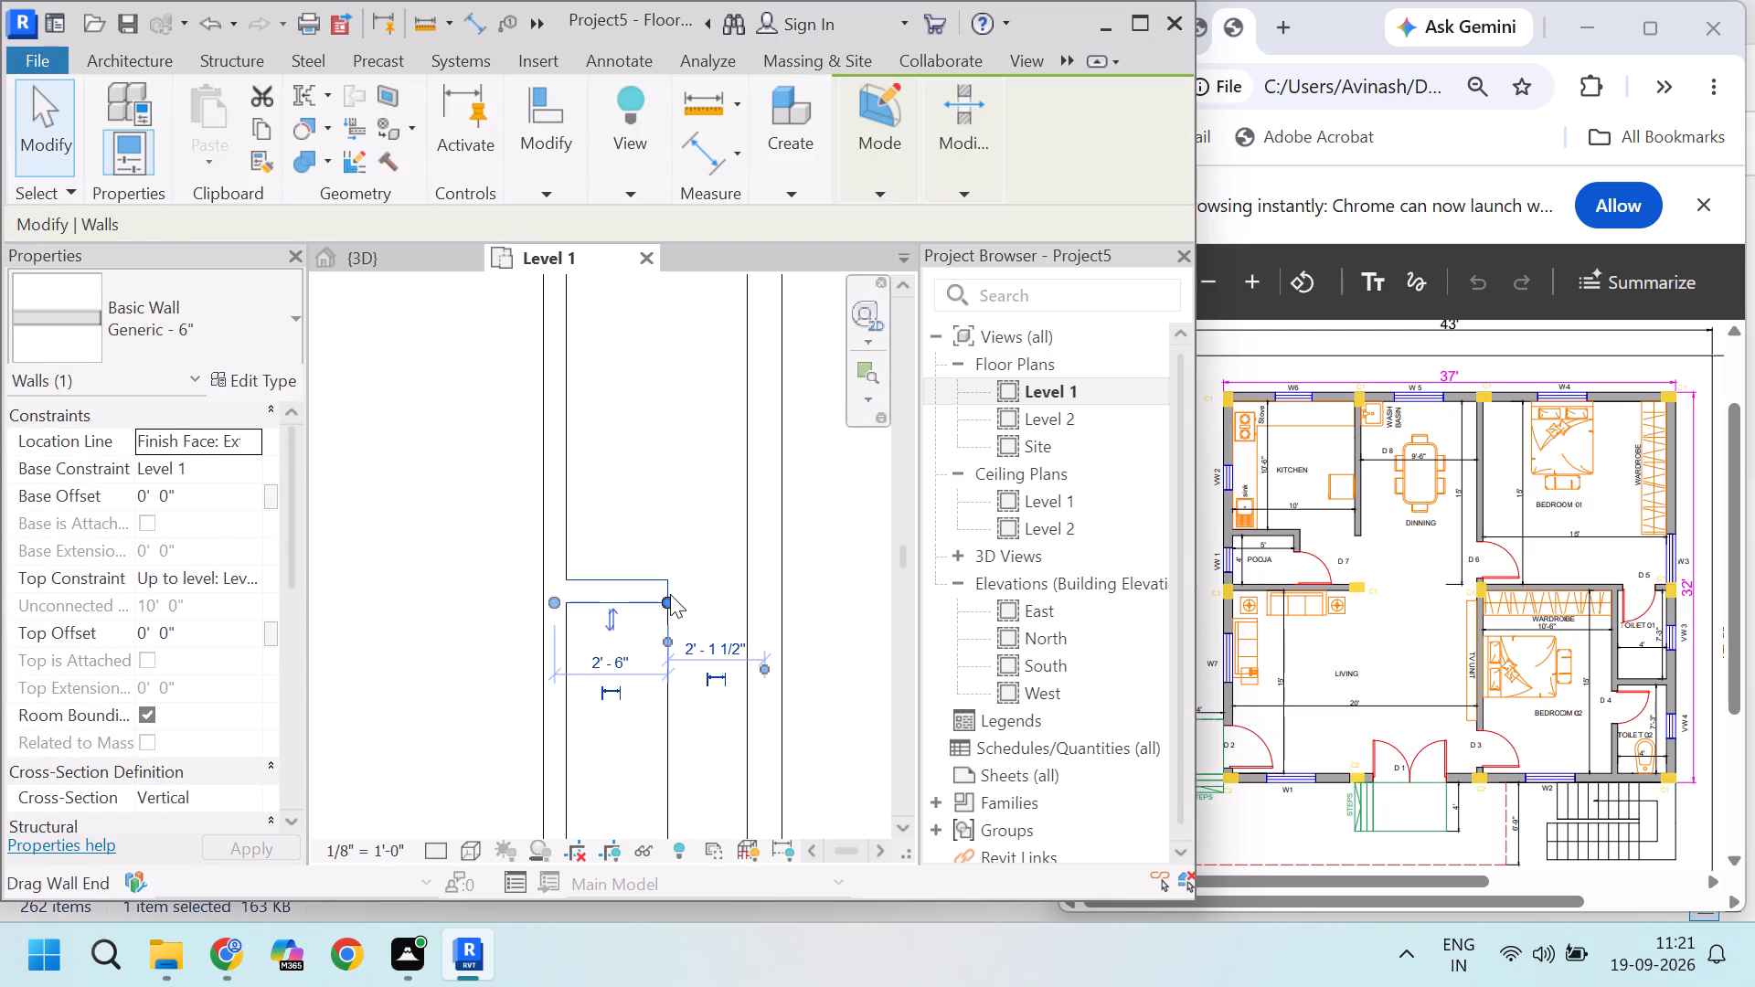
left_click_drag(668, 601, 746, 600)
key("Escape")
key("Escape")
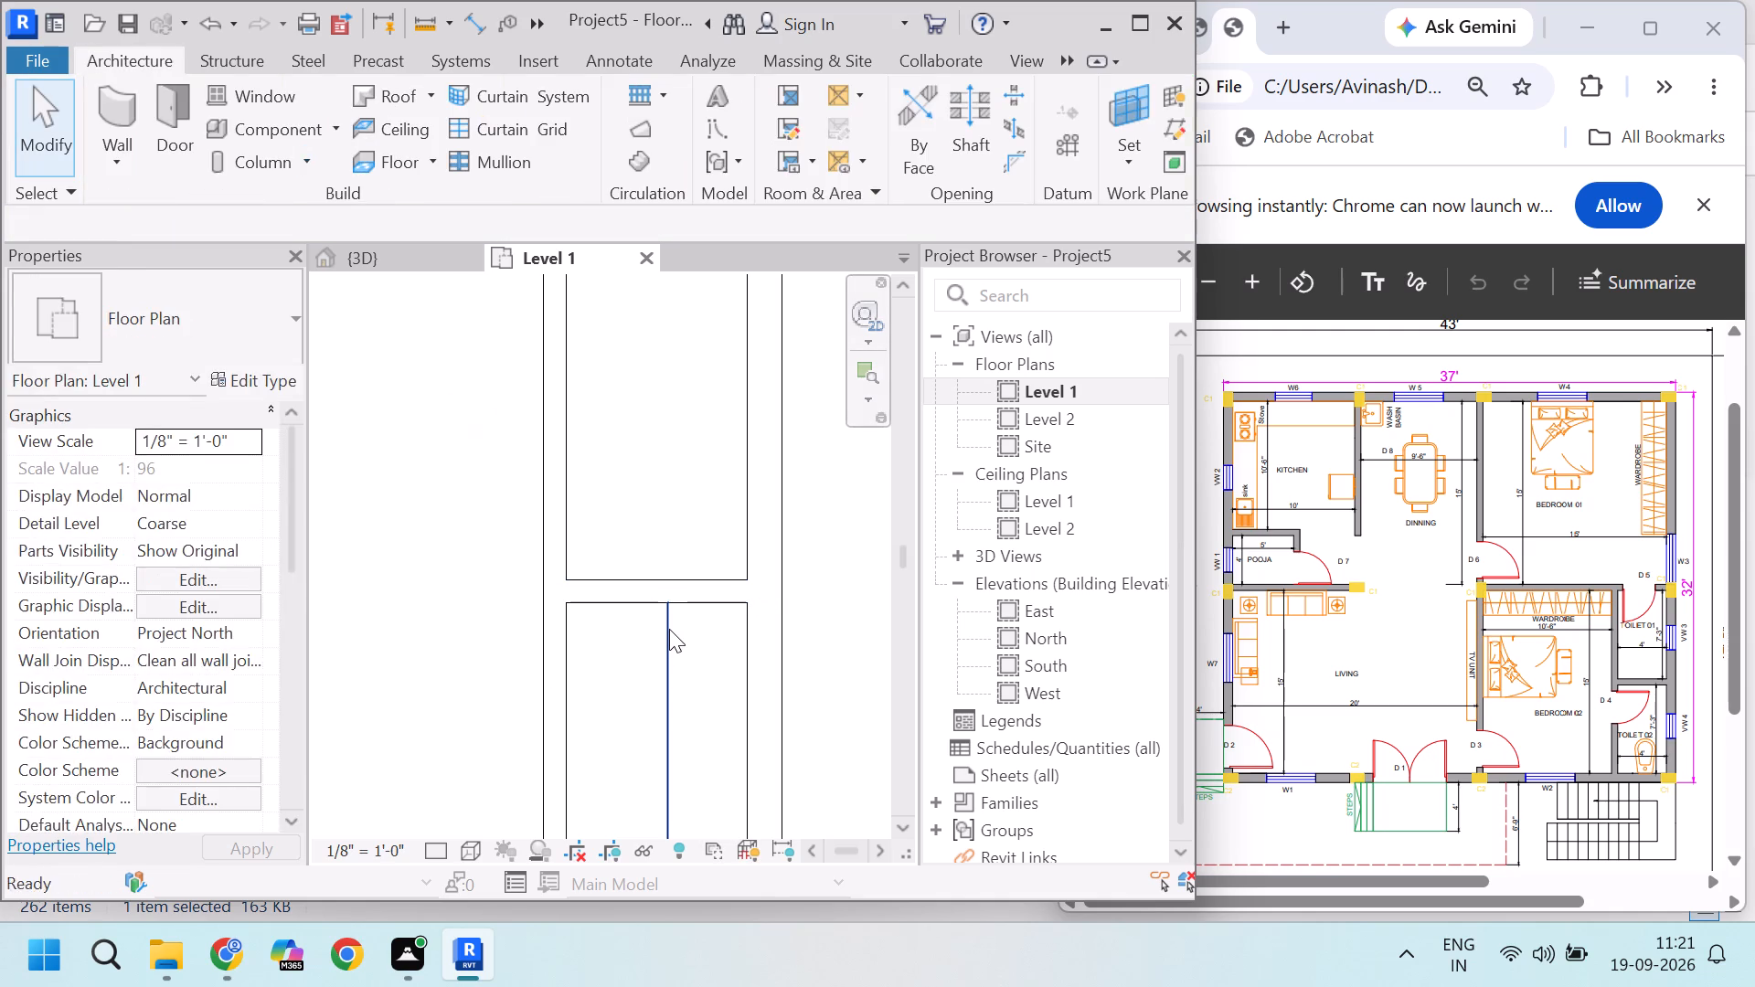
Delete the 7'-3" vertical detail line in the southern toilet.
left_click(669, 629)
key("Home")
key("Delete")
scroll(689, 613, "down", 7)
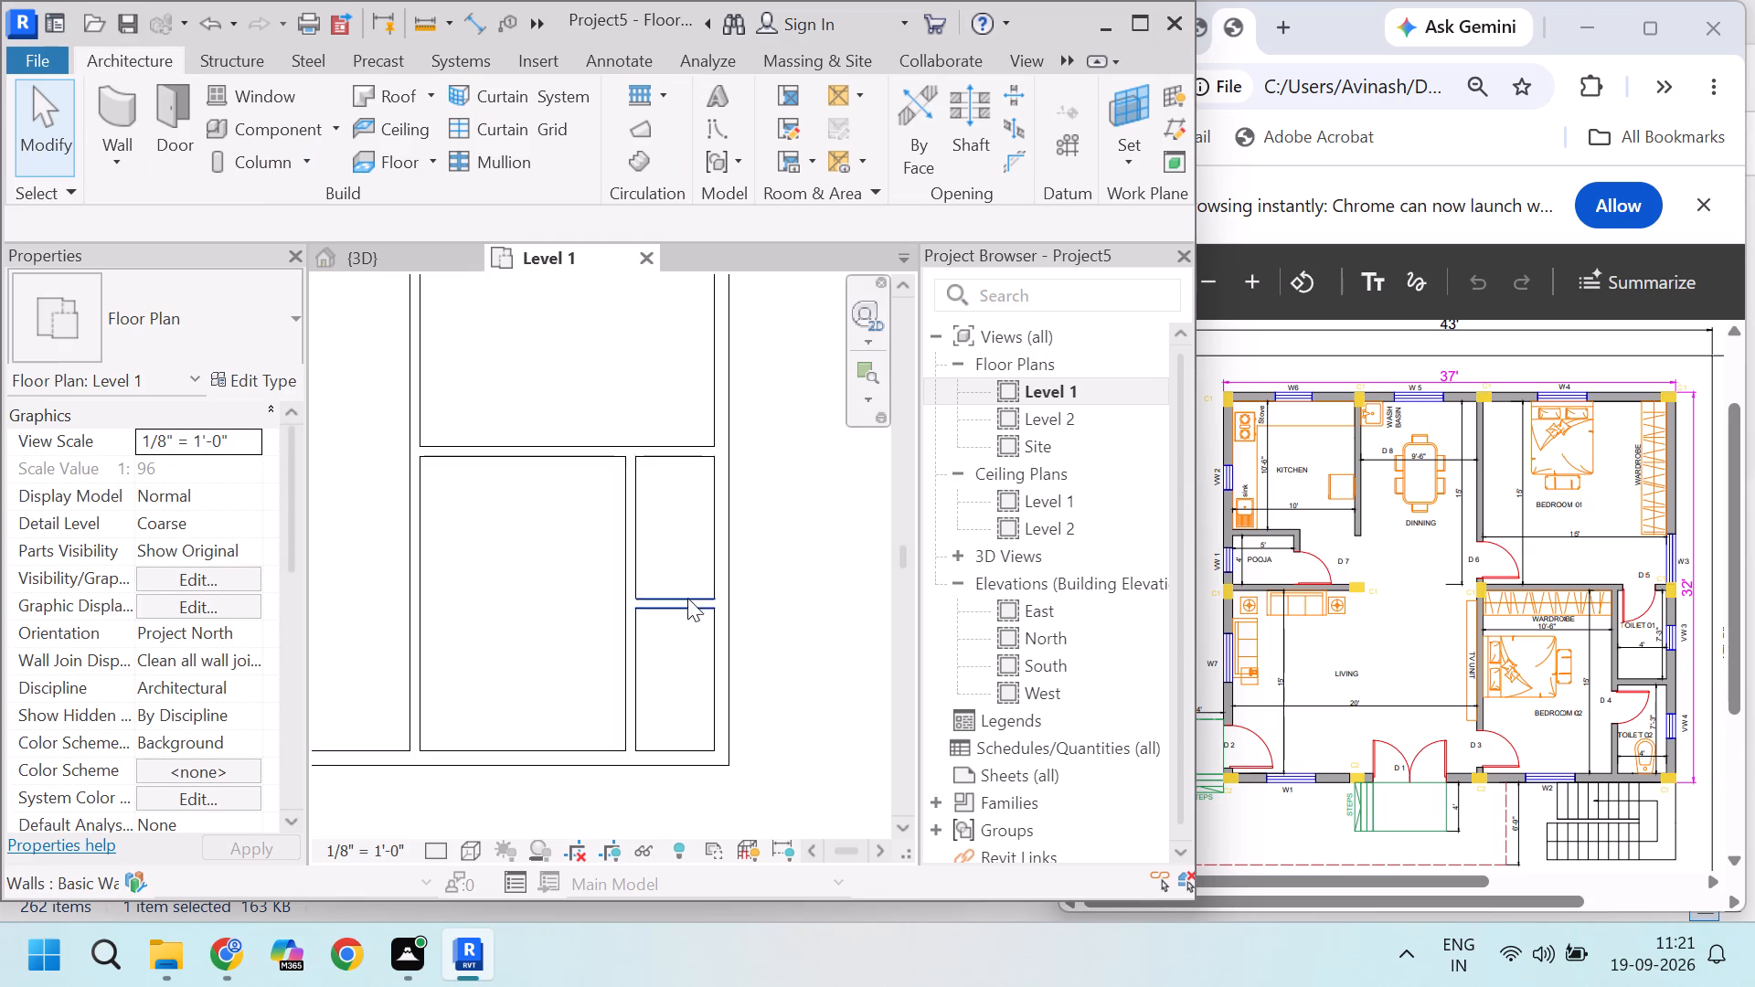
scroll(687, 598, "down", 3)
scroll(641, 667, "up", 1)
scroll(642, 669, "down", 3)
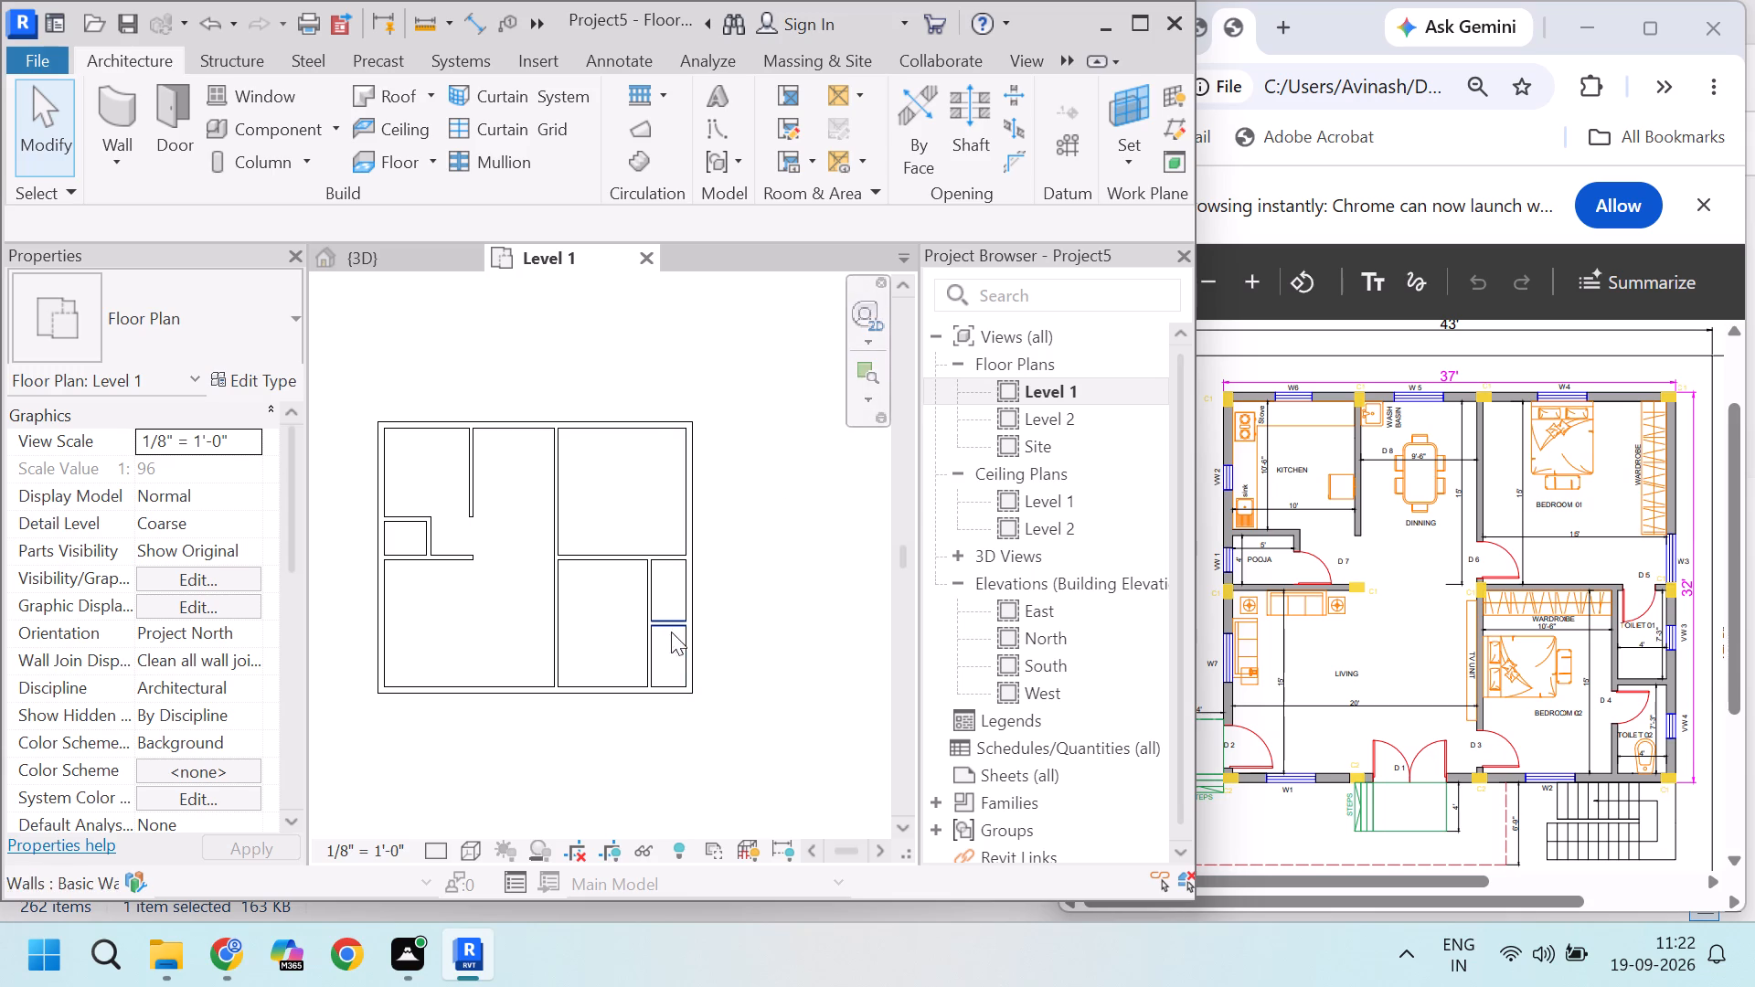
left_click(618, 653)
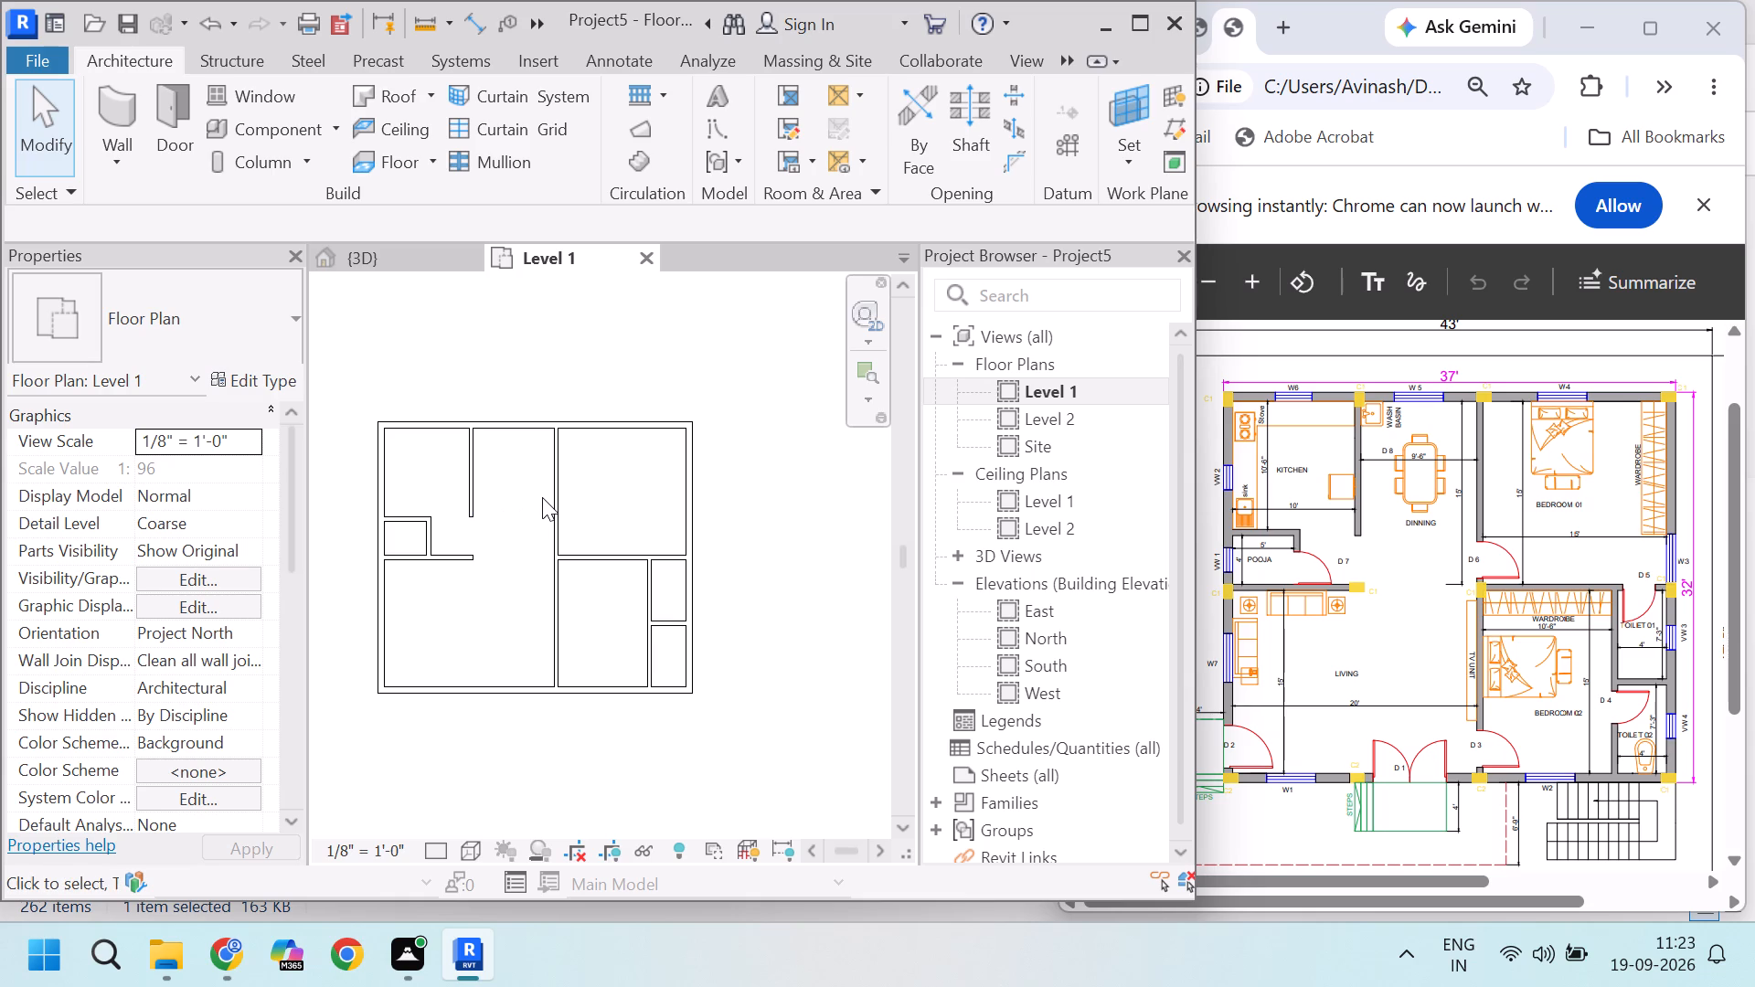
Place a Door-Interior-Single-4_Panel-Wood 36" x 84" door in the living room's west exterior wall, 2'-6" from the south wall's centreline.
left_click(175, 130)
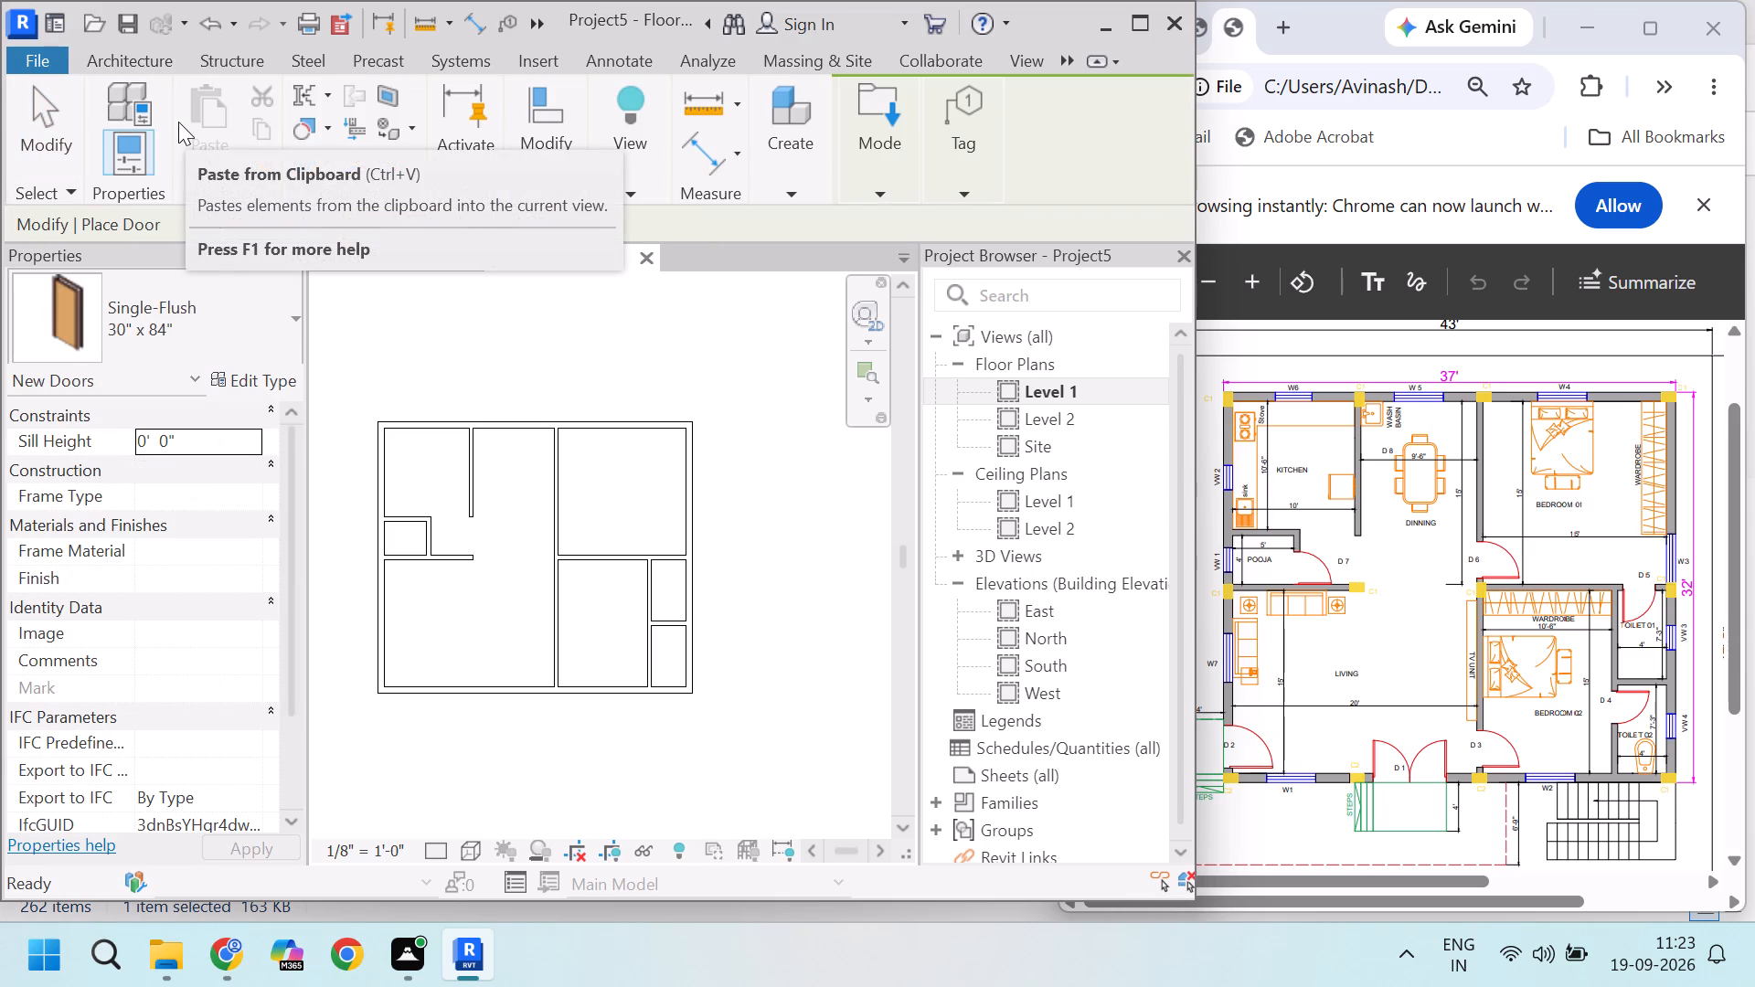
left_click(258, 291)
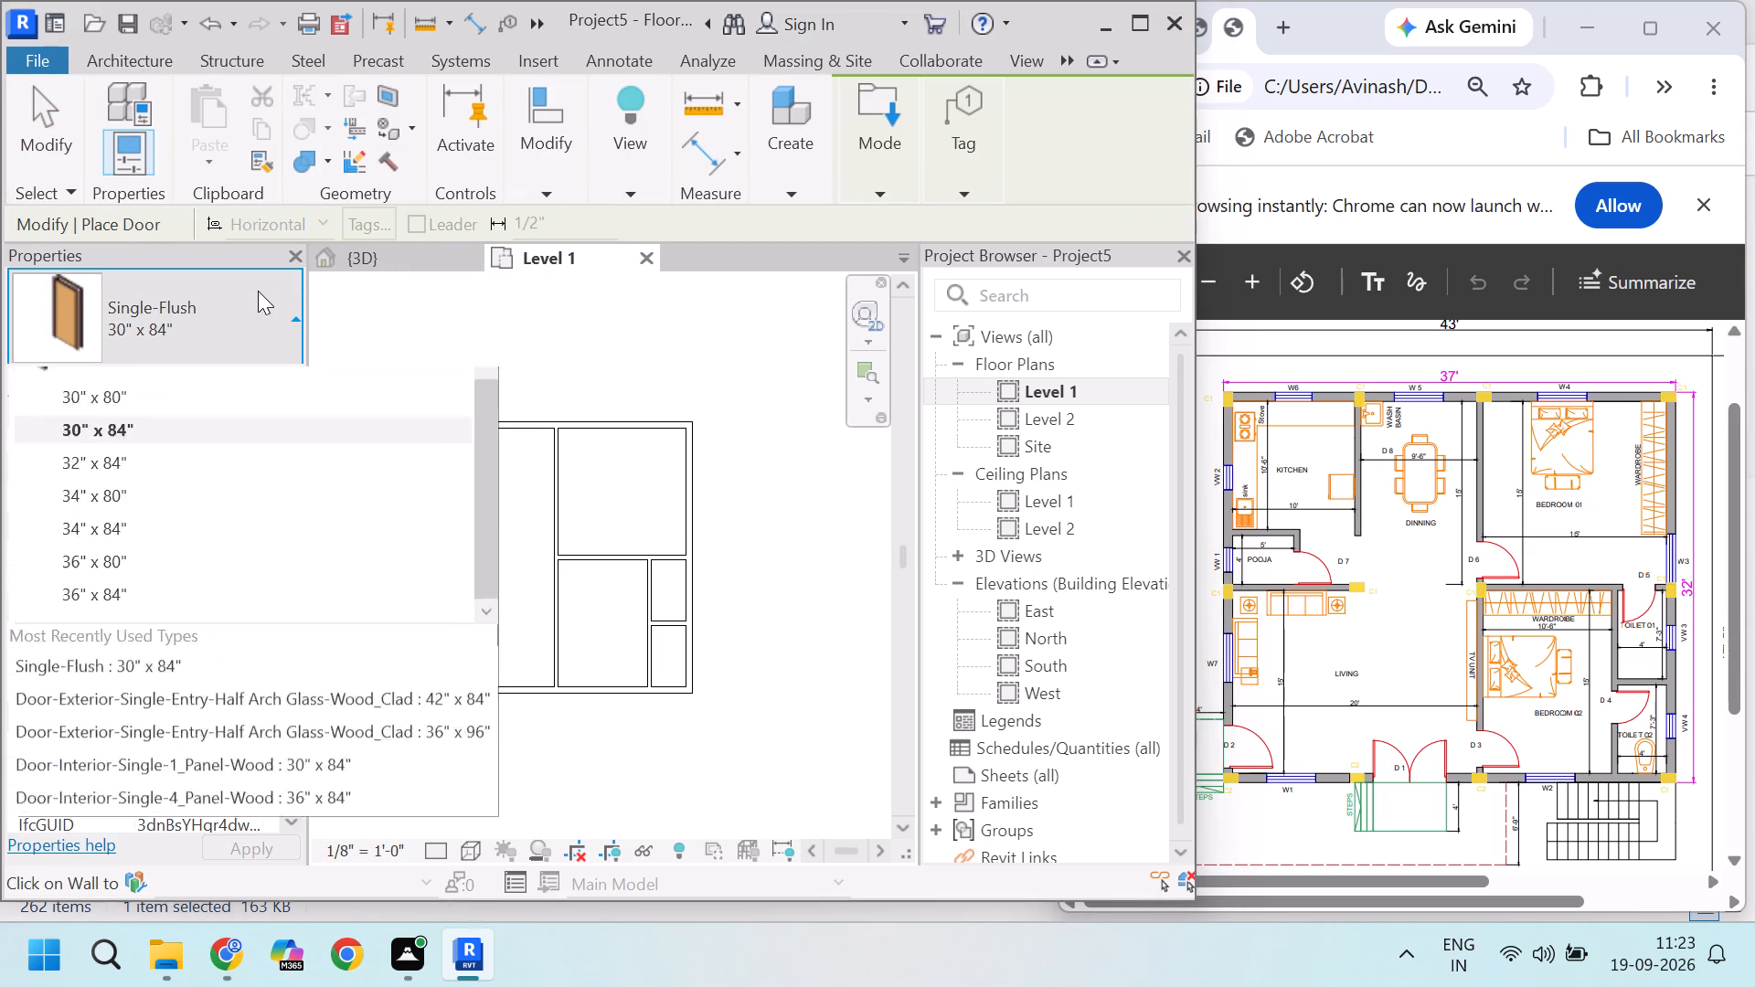
scroll(177, 561, "up", 5)
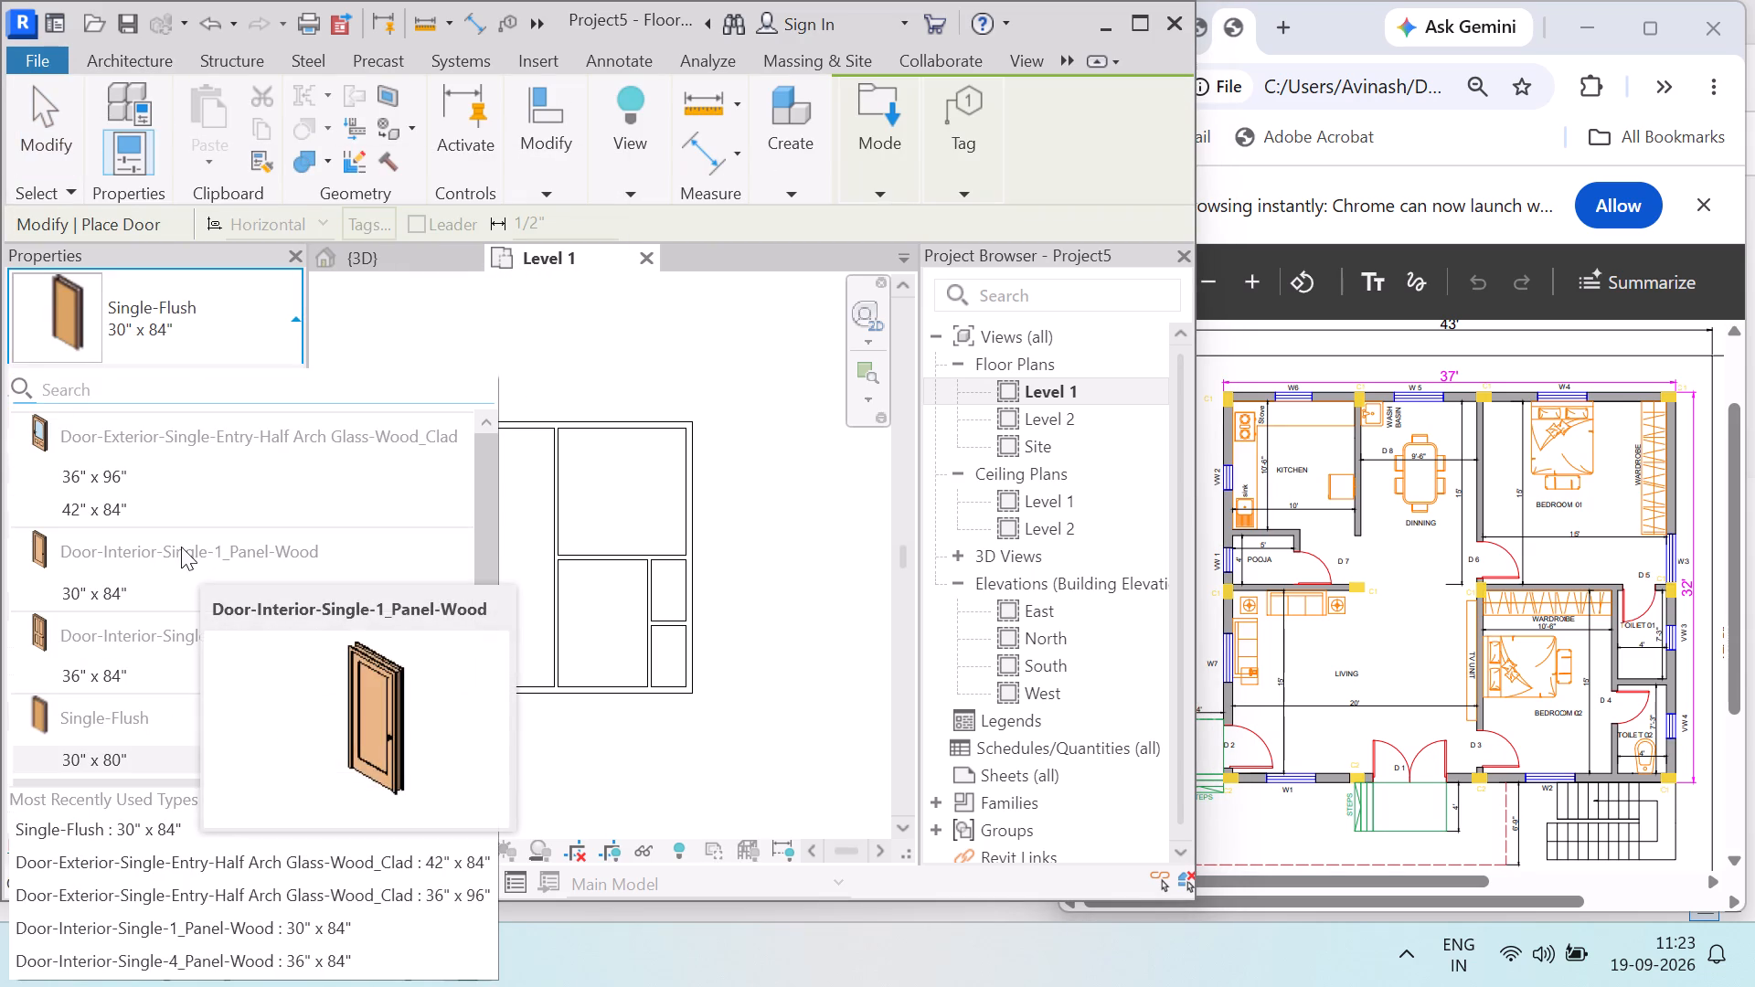
scroll(148, 485, "up", 2)
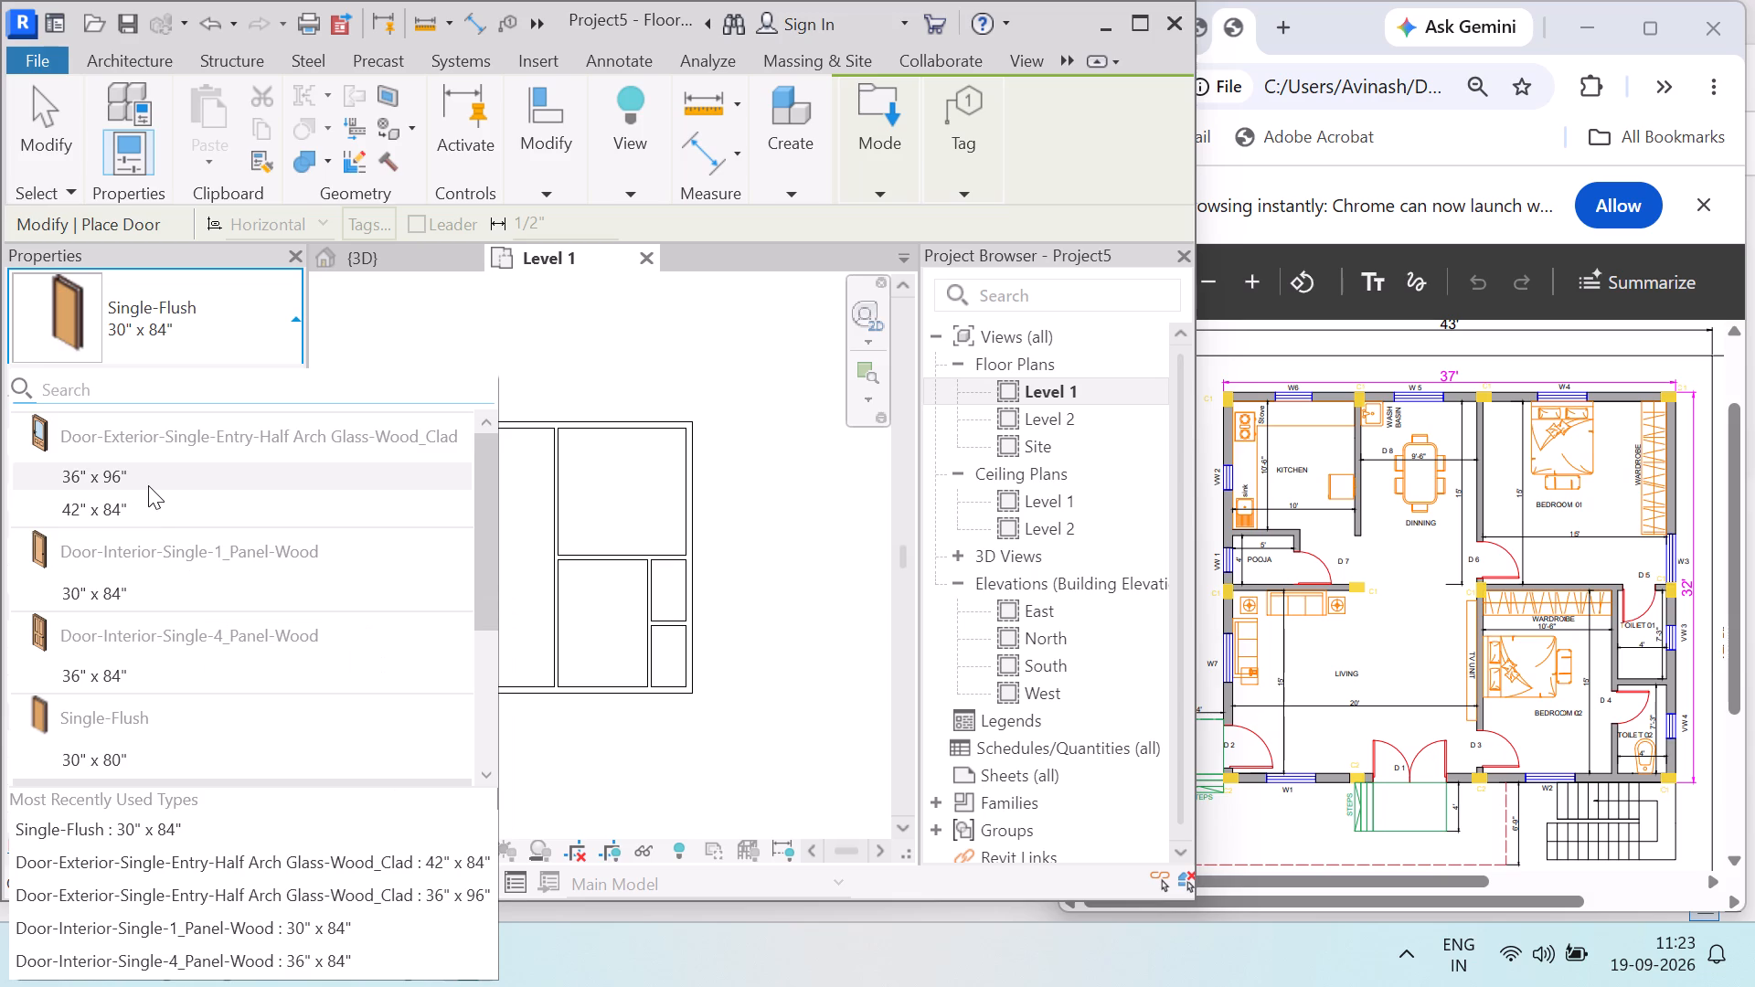
left_click(134, 671)
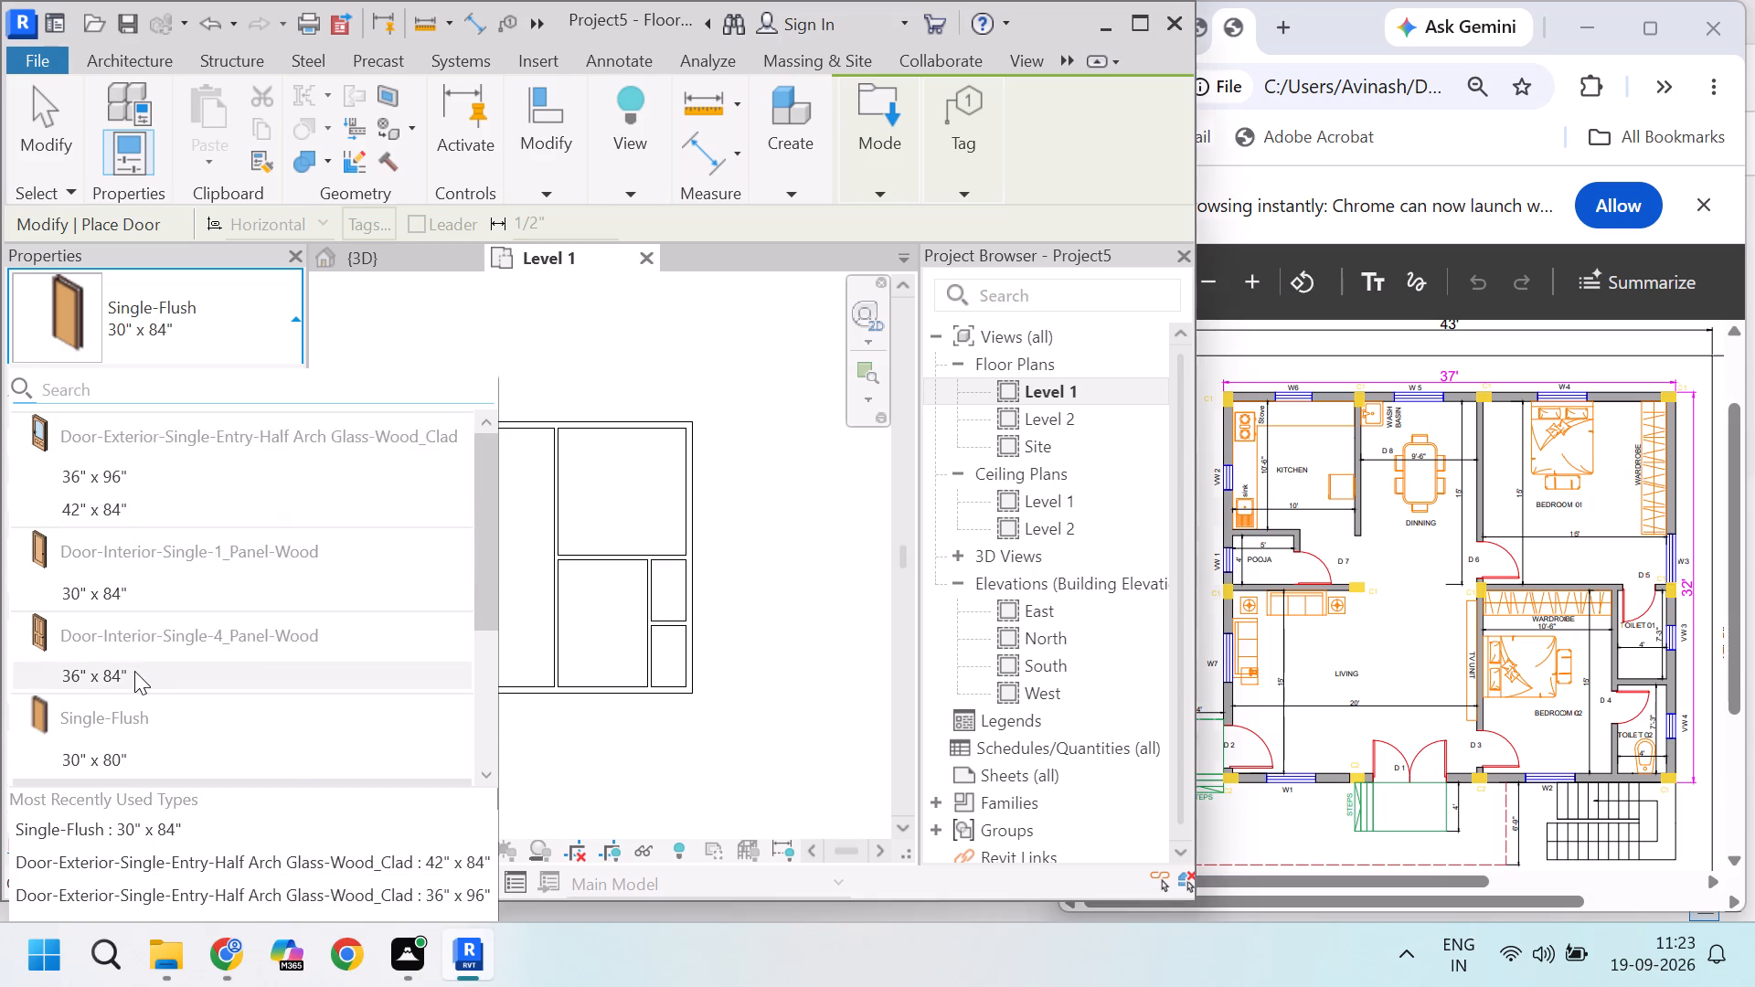
scroll(379, 647, "up", 8)
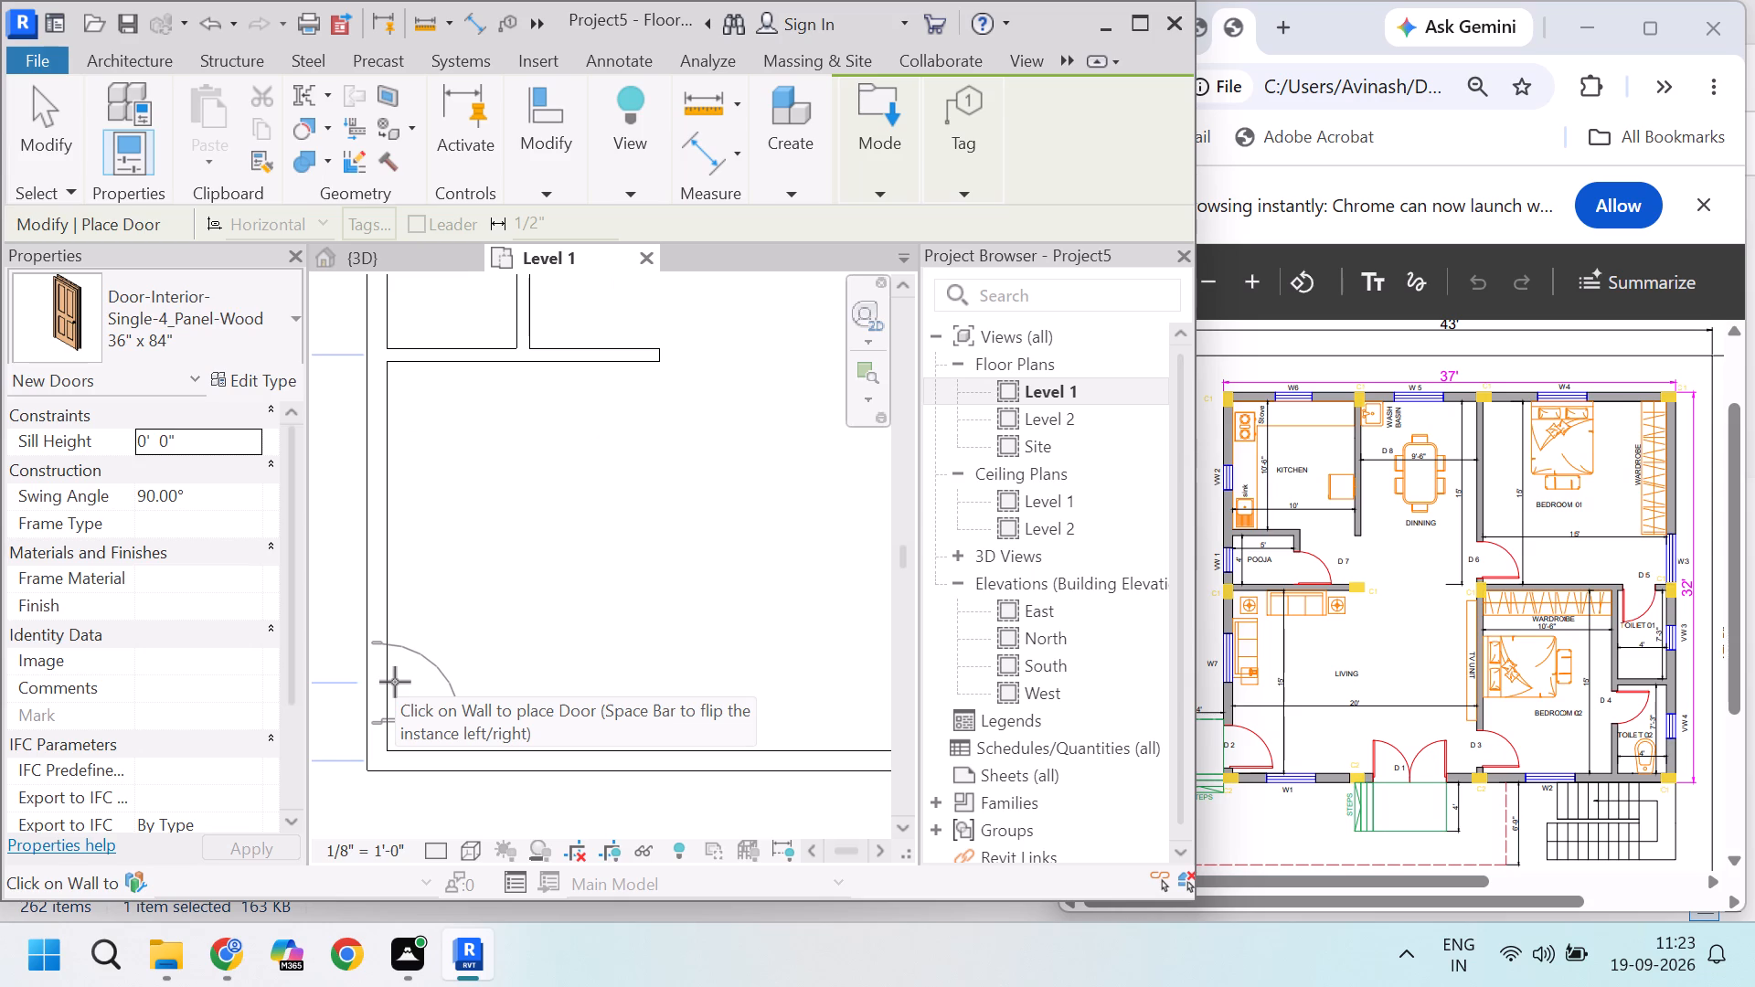
scroll(395, 682, "down", 2)
scroll(395, 682, "up", 2)
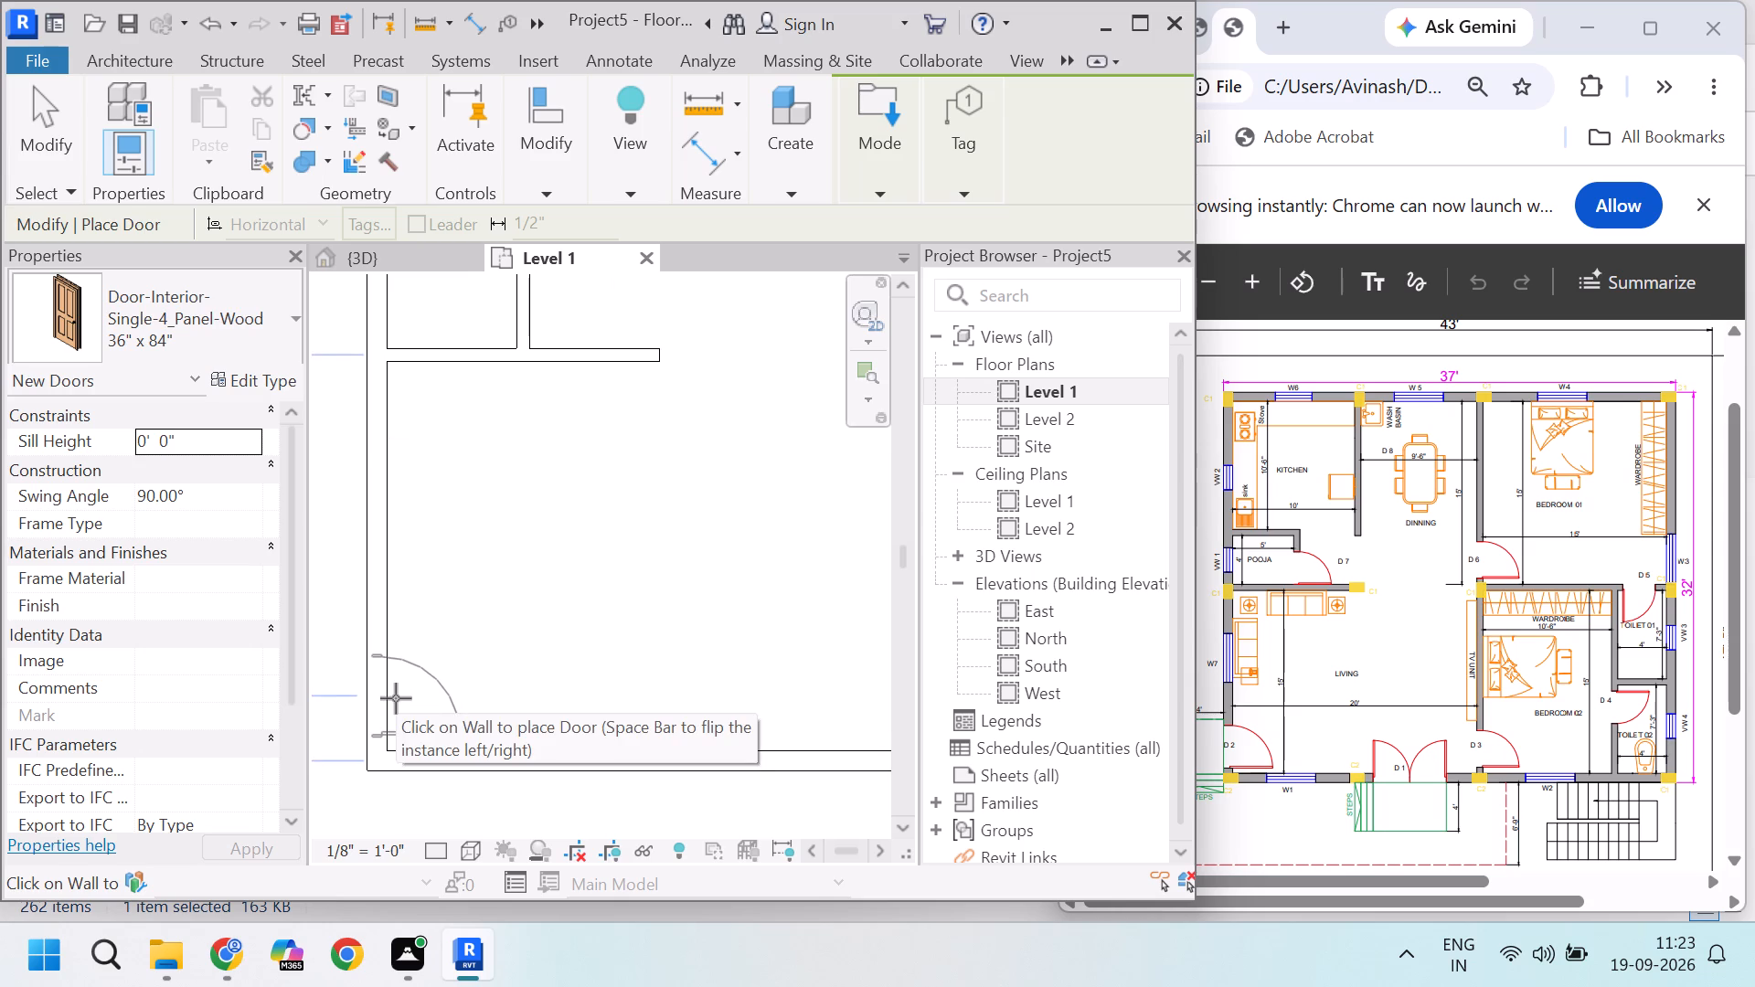
left_click(396, 698)
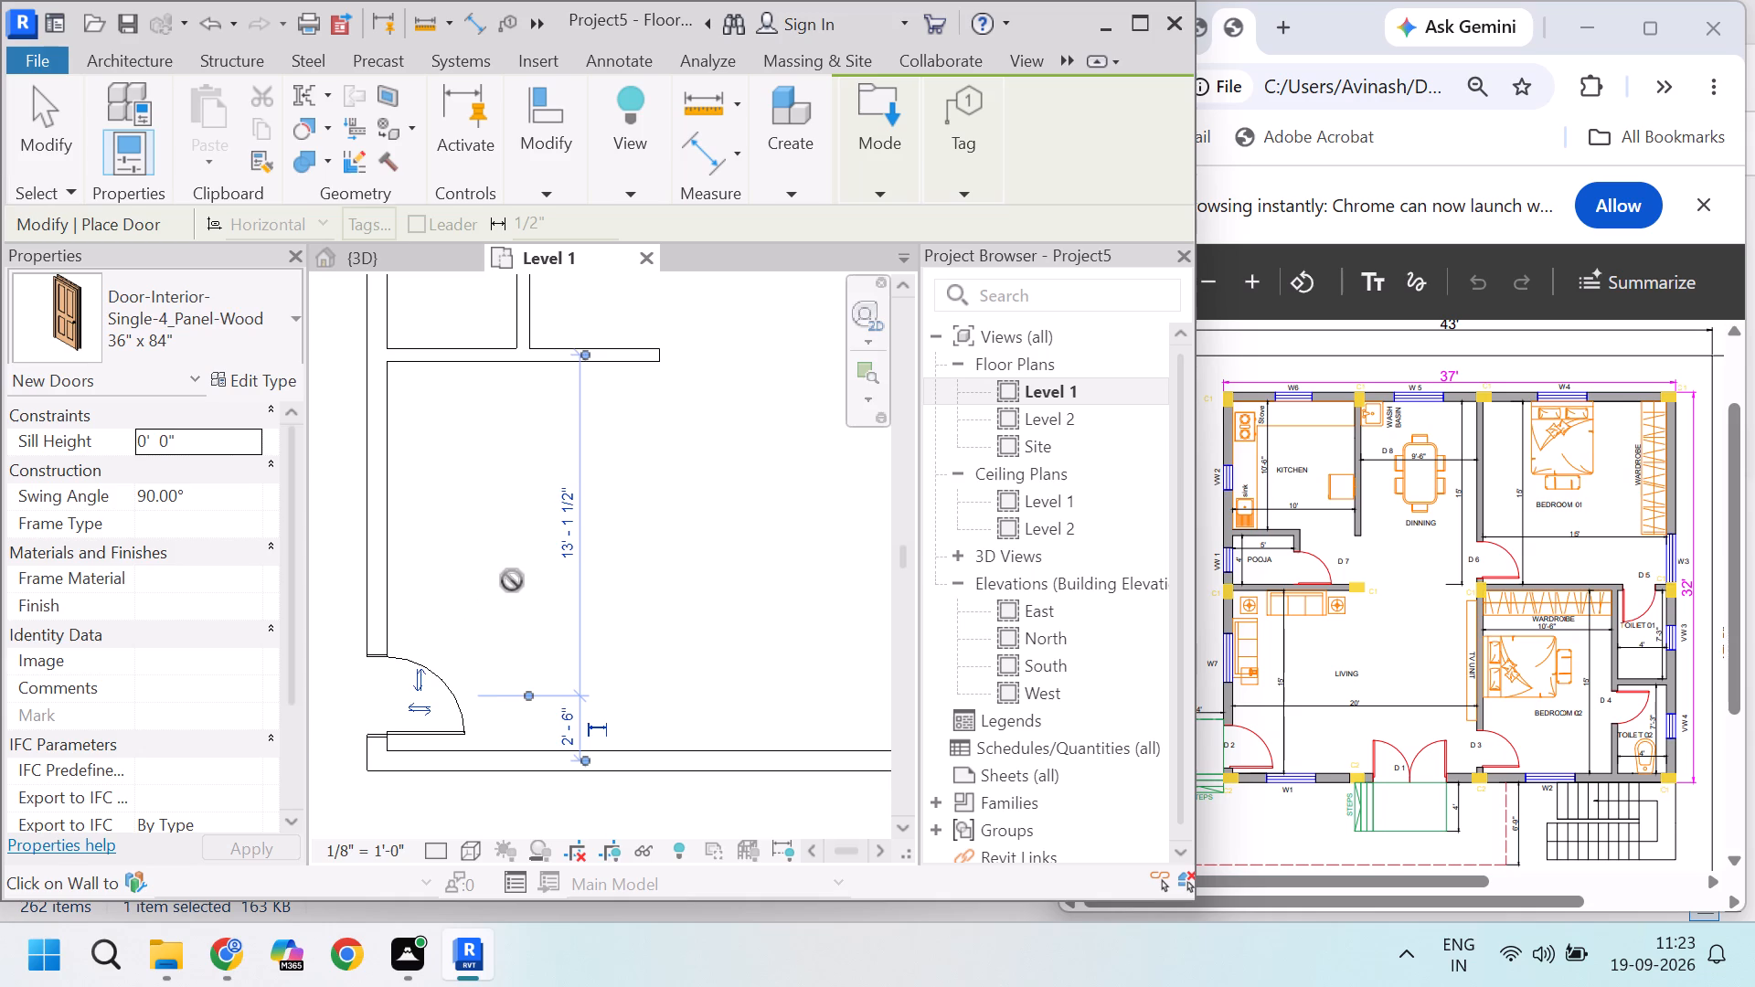
Place a 36" x 84" four-panel door in the pooja room's east wall, about 1'-10" north of the living room partition's centreline.
scroll(504, 584, "down", 2)
scroll(501, 331, "up", 6)
scroll(540, 426, "up", 2)
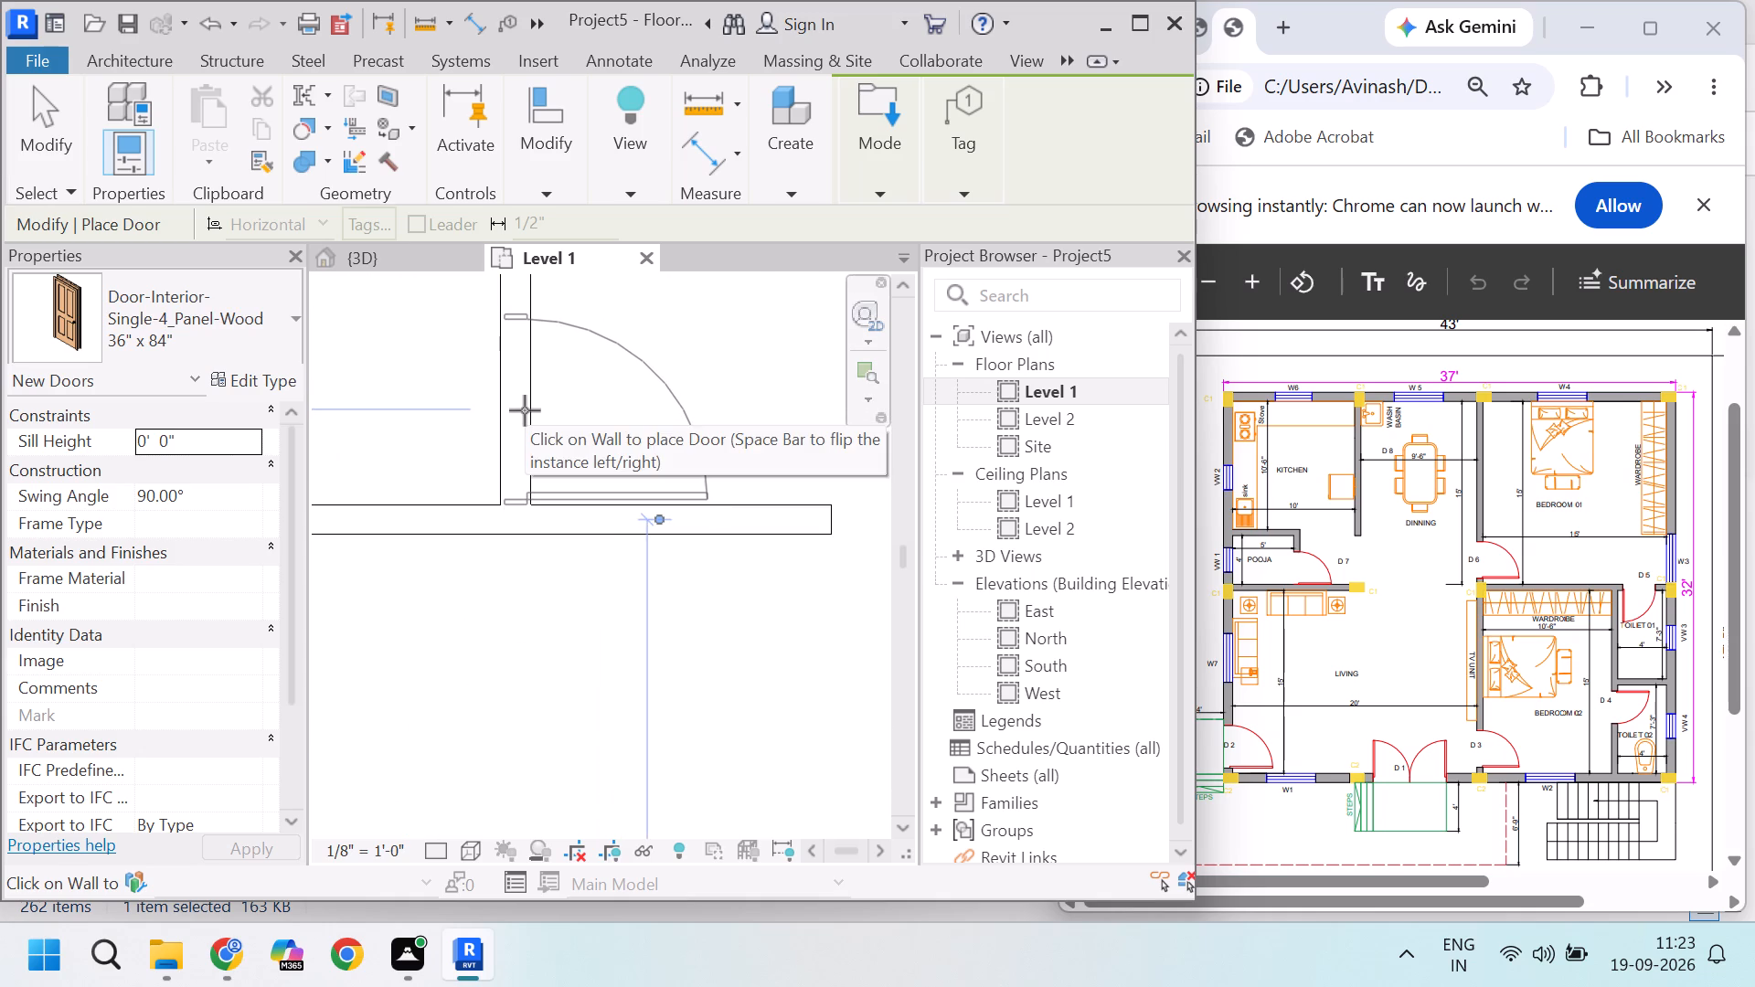
scroll(525, 410, "down", 2)
left_click(525, 410)
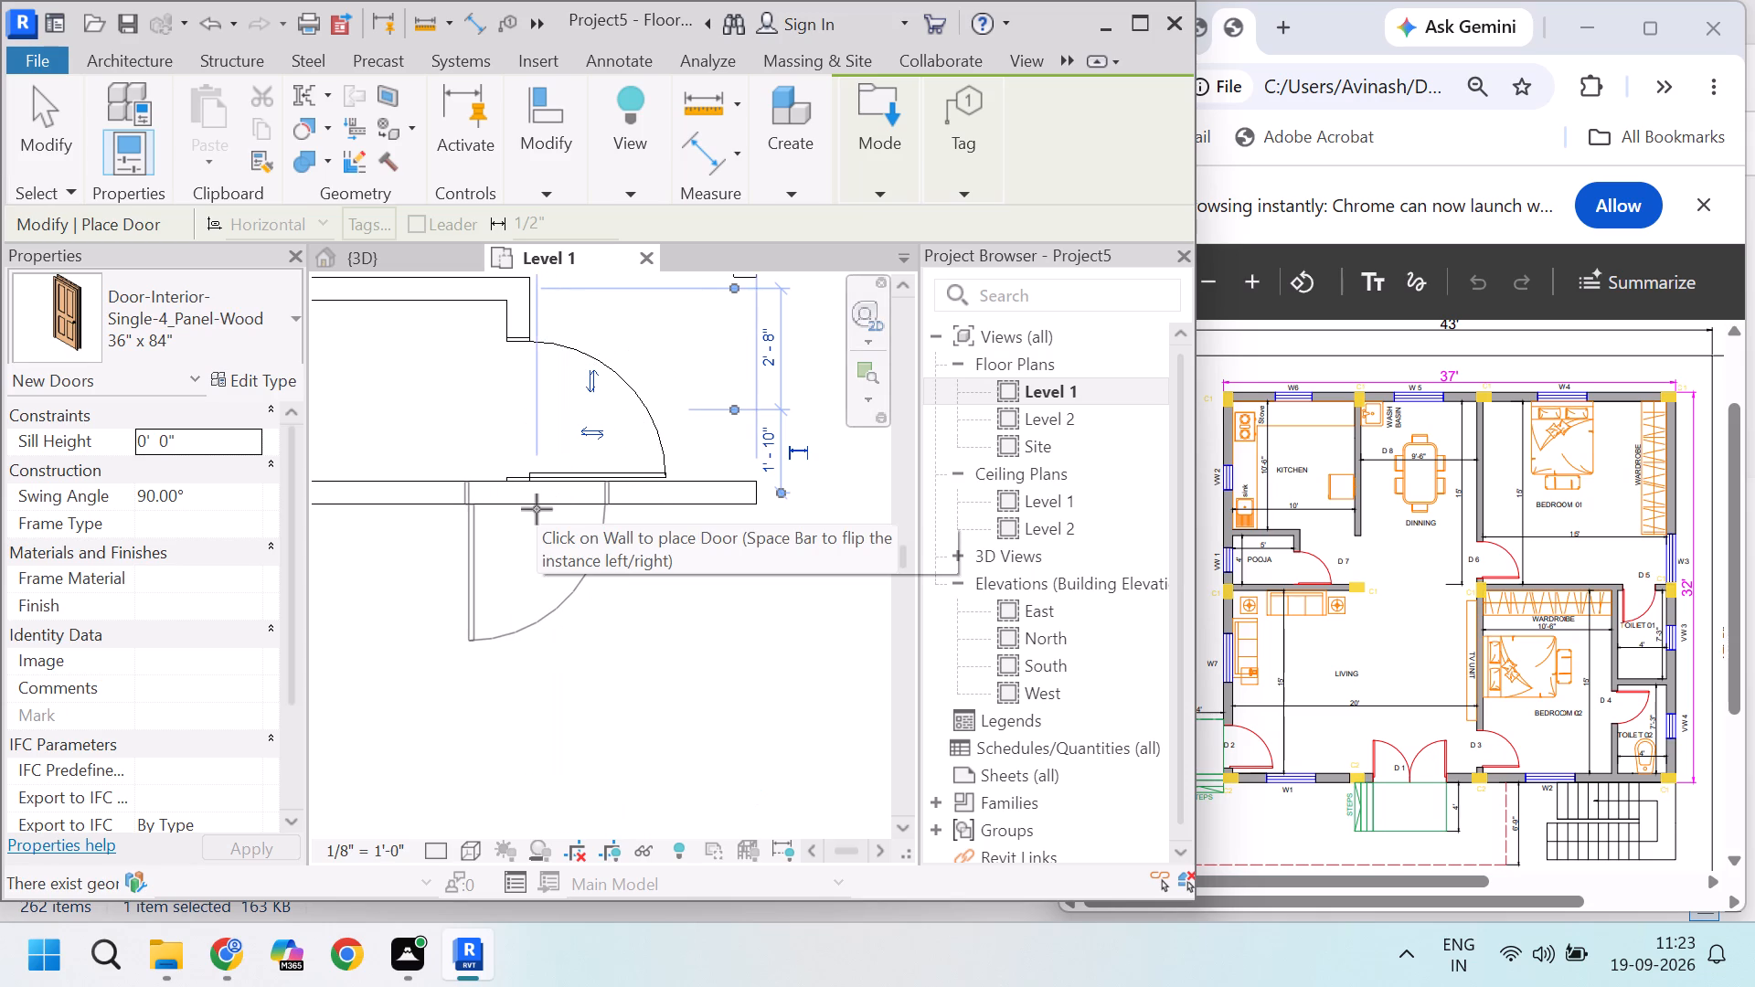
Place a 36" x 84" four-panel door in Bedroom 01's west wall, about 2'-1" north of the Bedroom 02 partition's centreline.
scroll(494, 523, "down", 3)
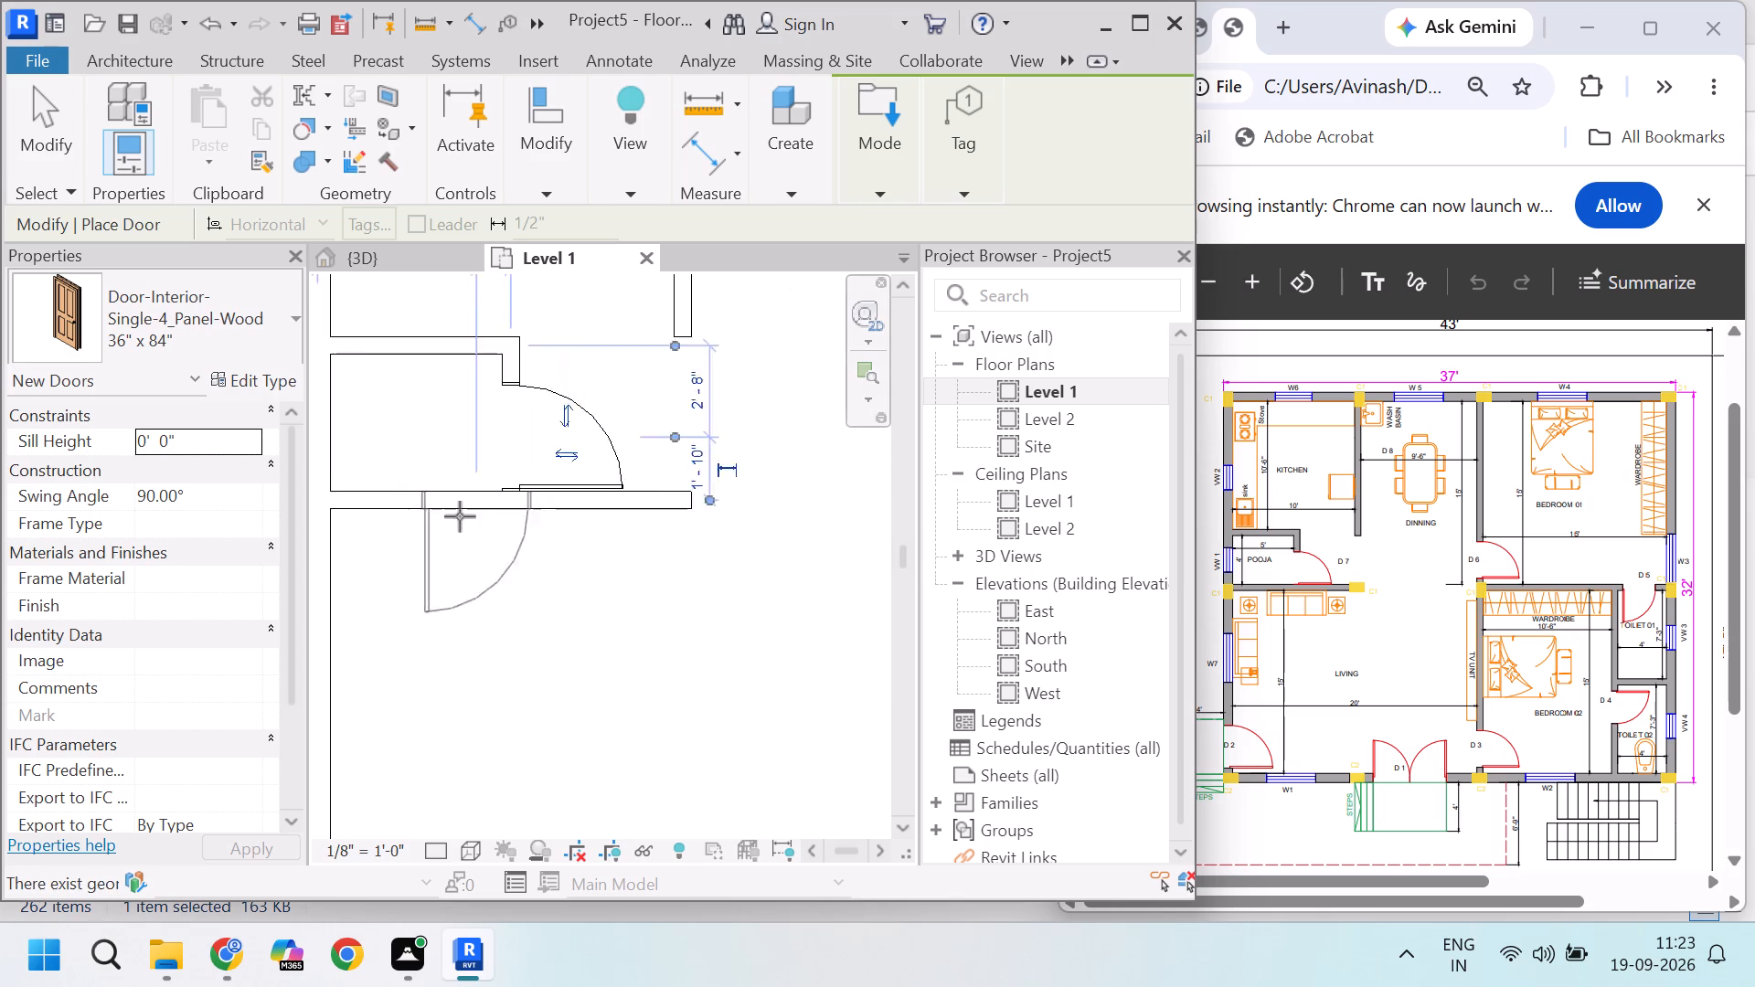
scroll(460, 516, "down", 1)
scroll(383, 465, "down", 5)
scroll(624, 451, "up", 8)
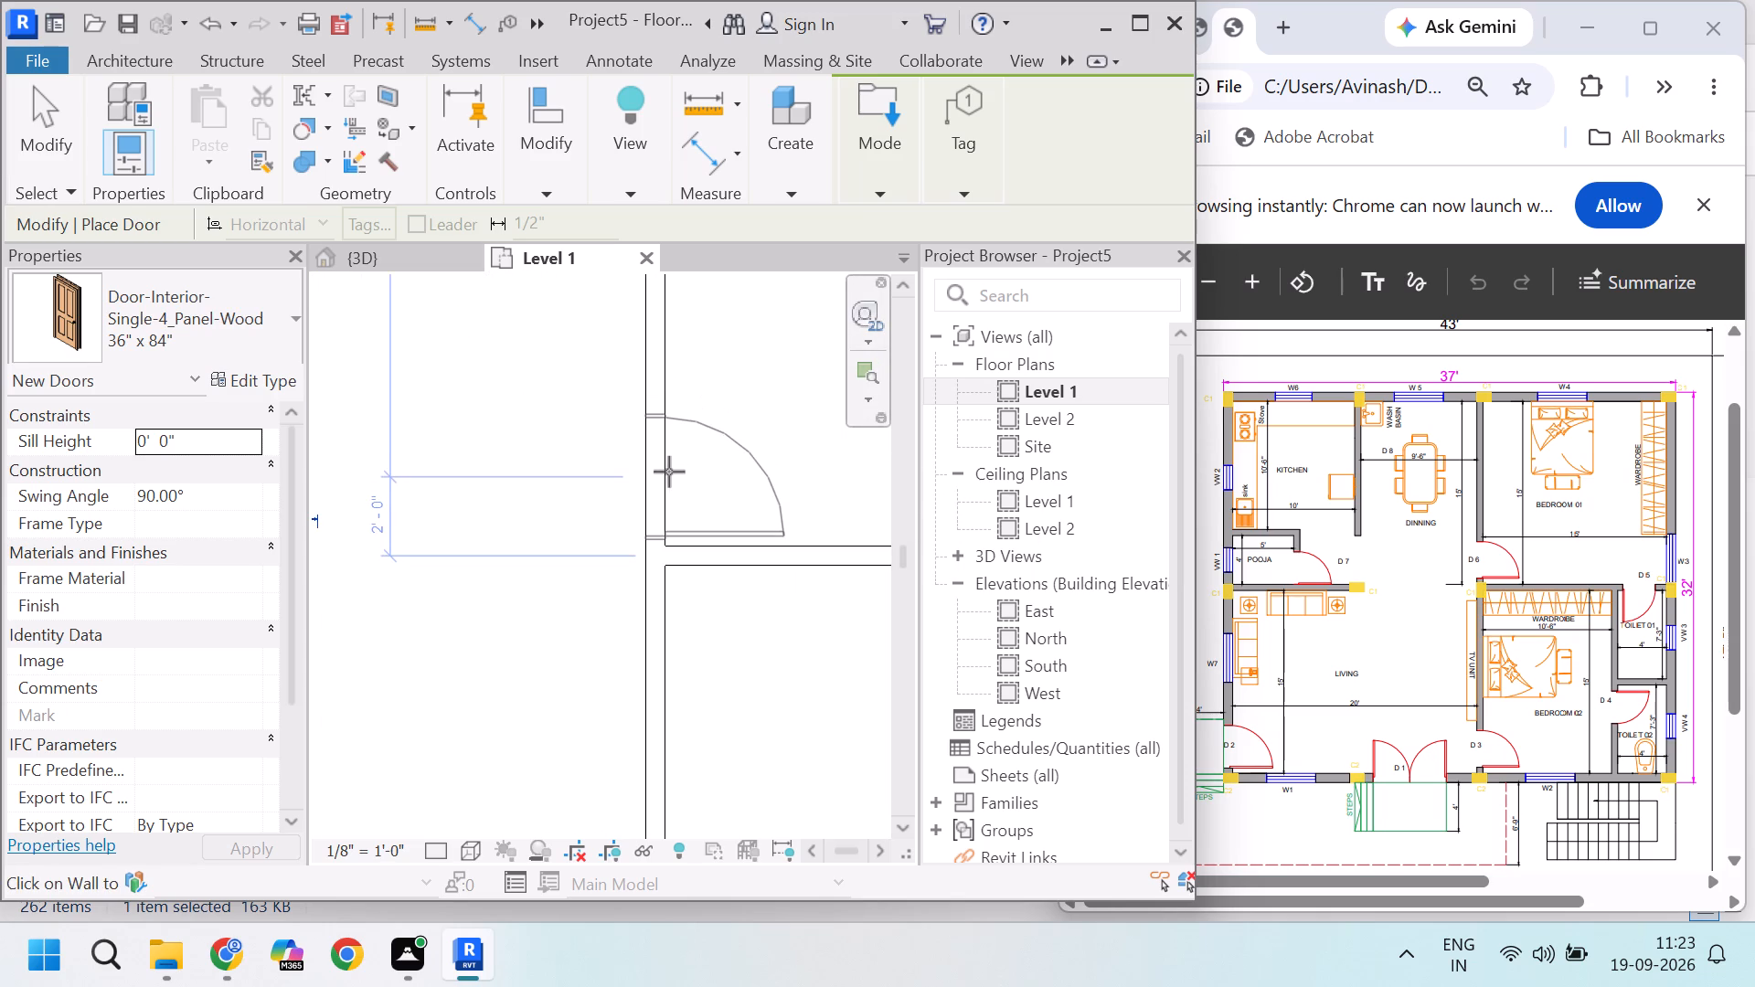
scroll(671, 474, "up", 3)
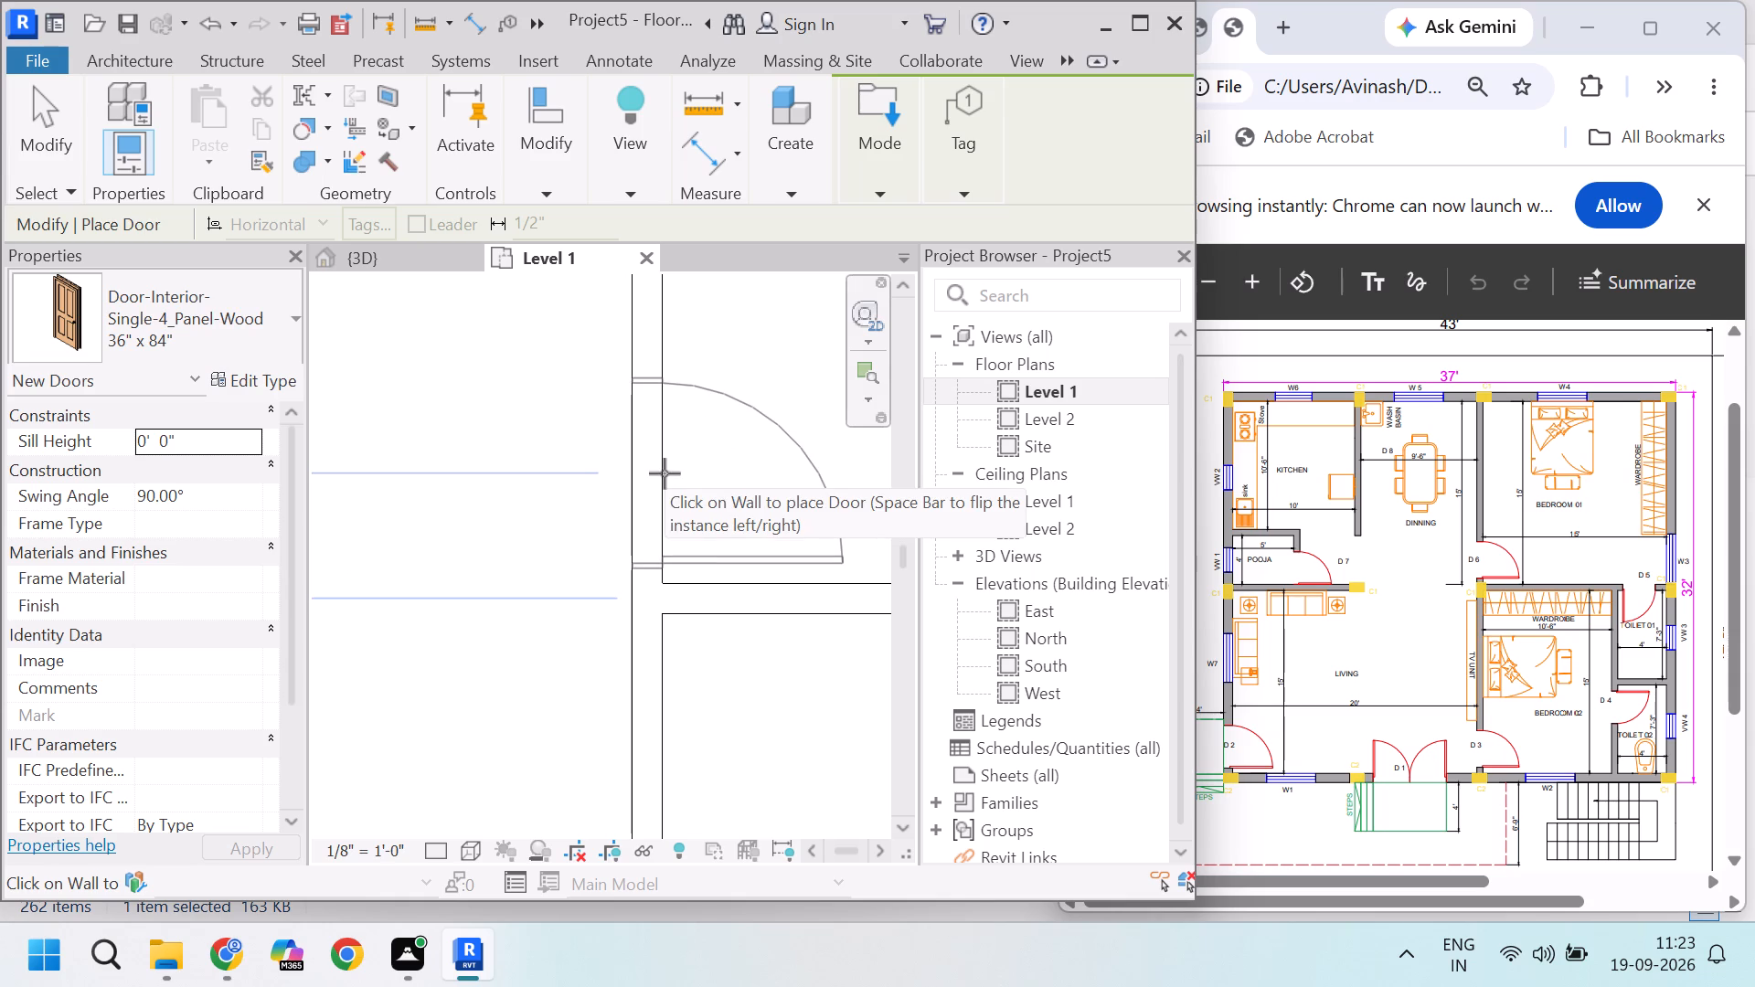
left_click(665, 473)
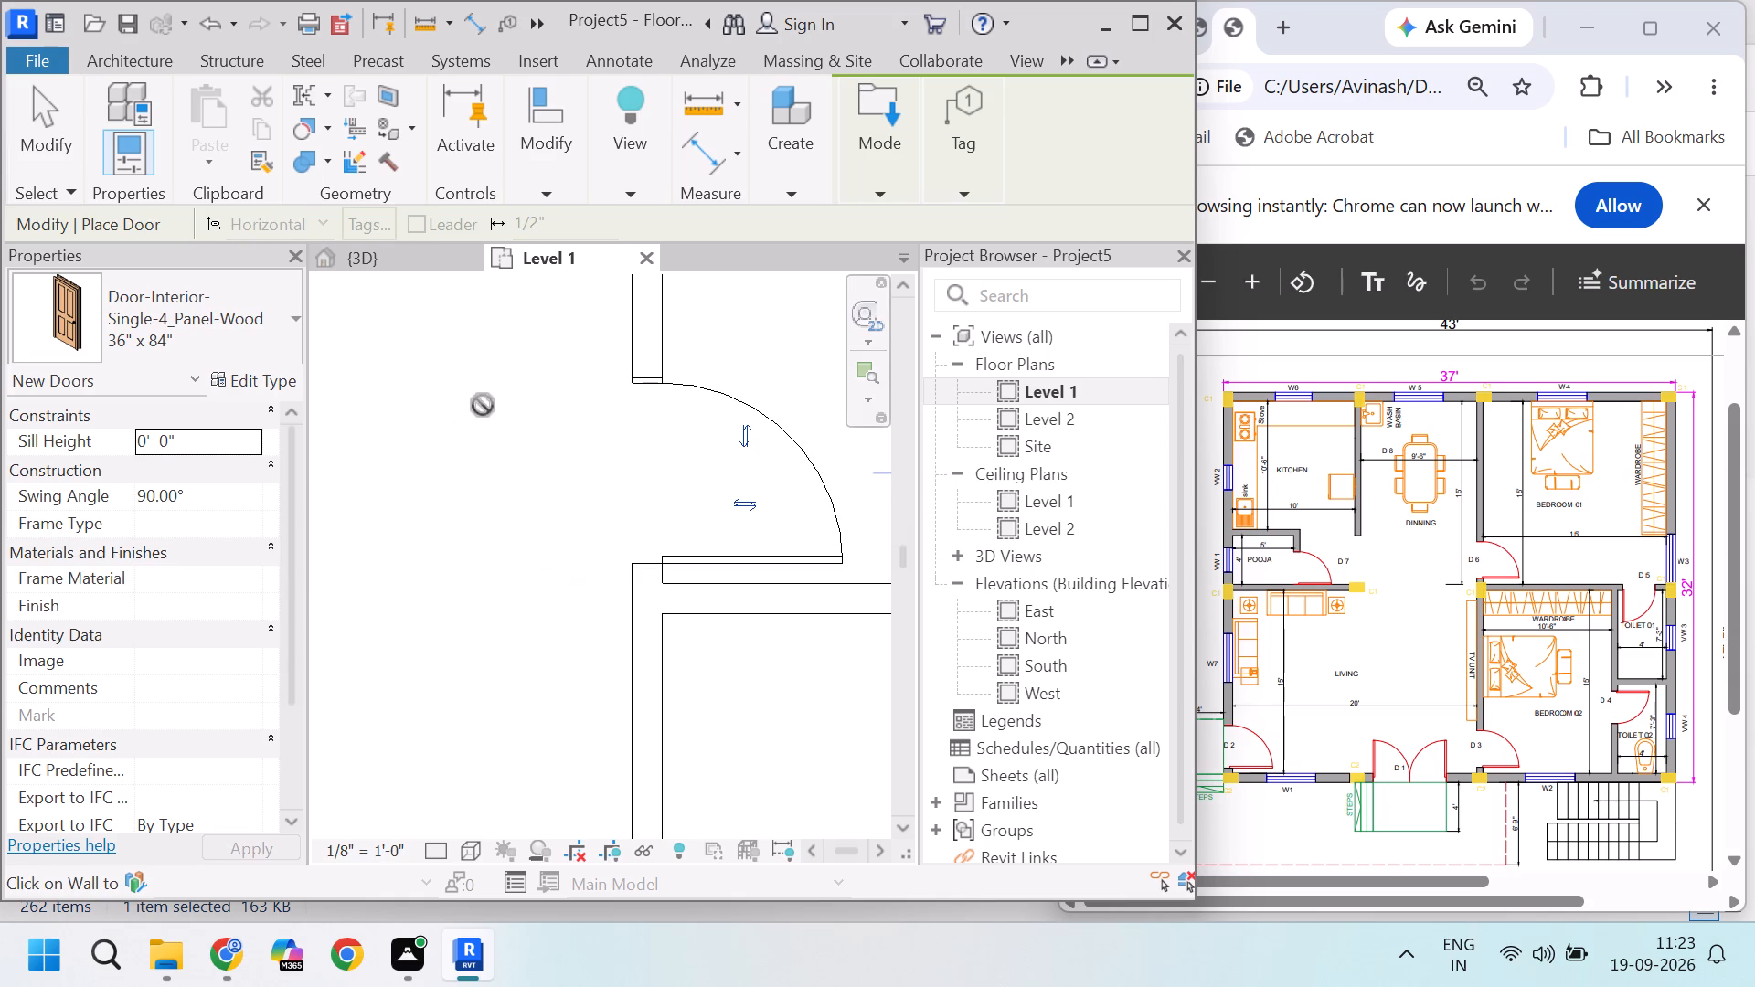
Place a 36" x 84" four-panel door in Bedroom 02's west wall, about 2'-5" north of the south exterior wall's centreline.
scroll(483, 405, "down", 5)
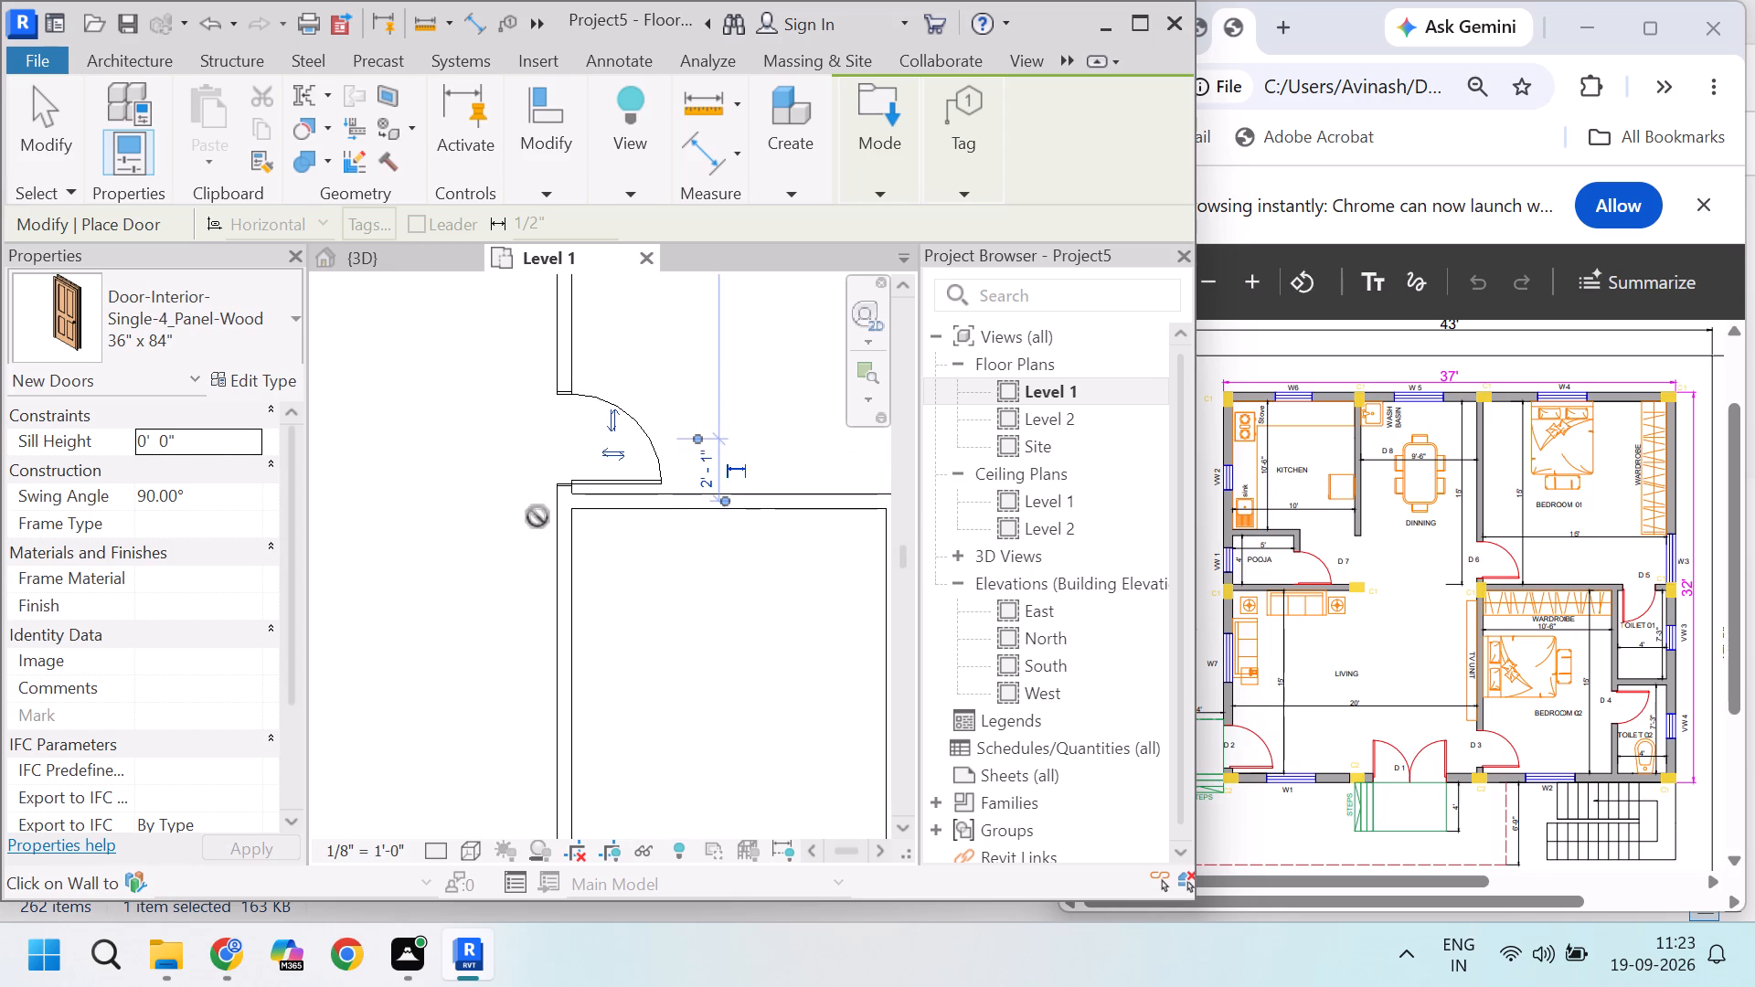
scroll(545, 382, "down", 11)
scroll(579, 489, "up", 10)
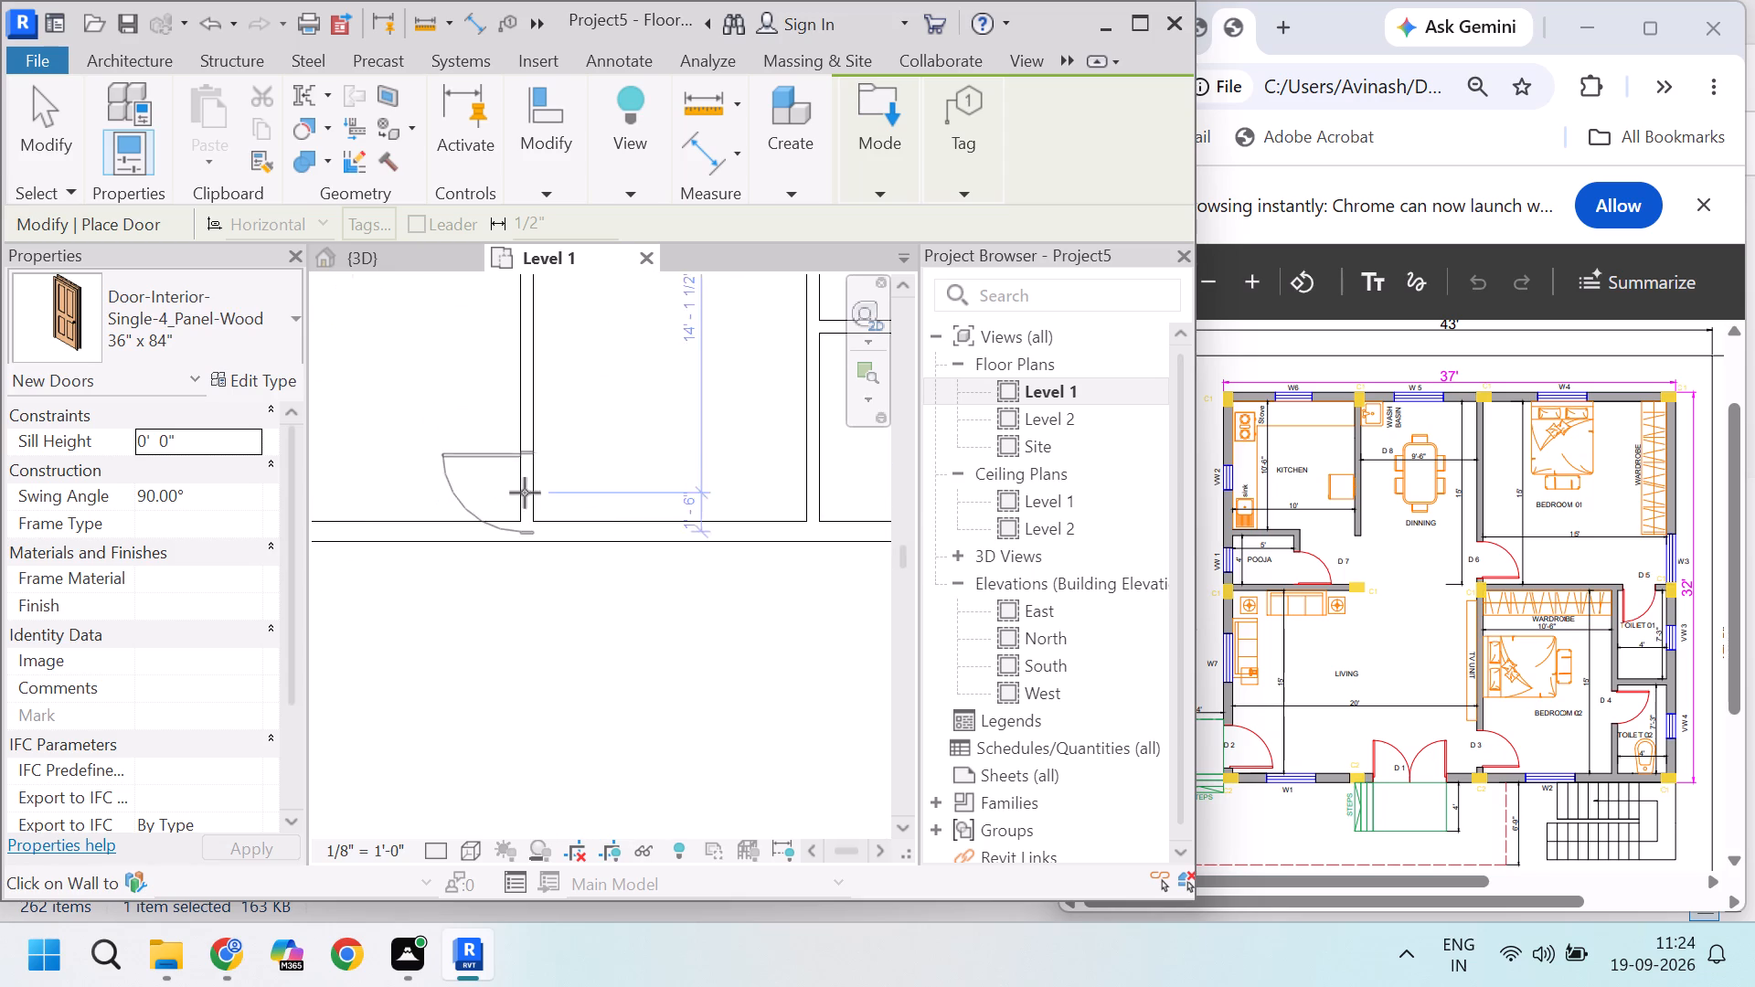
scroll(525, 493, "up", 4)
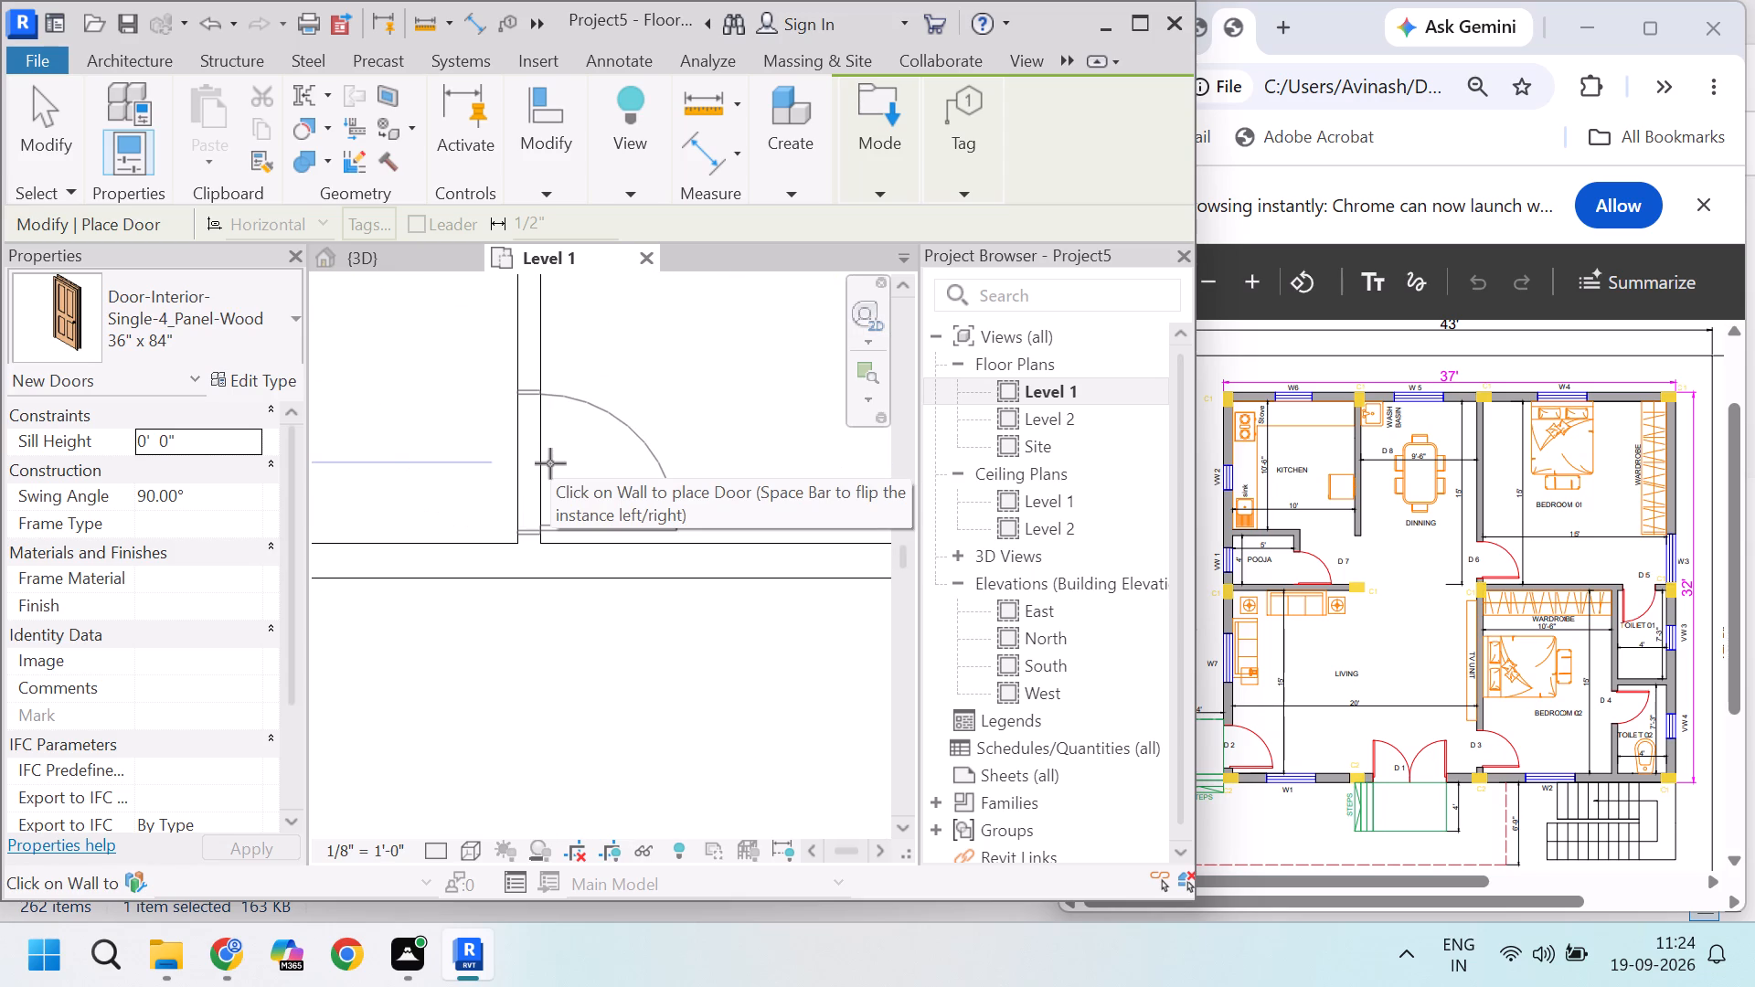
left_click(547, 451)
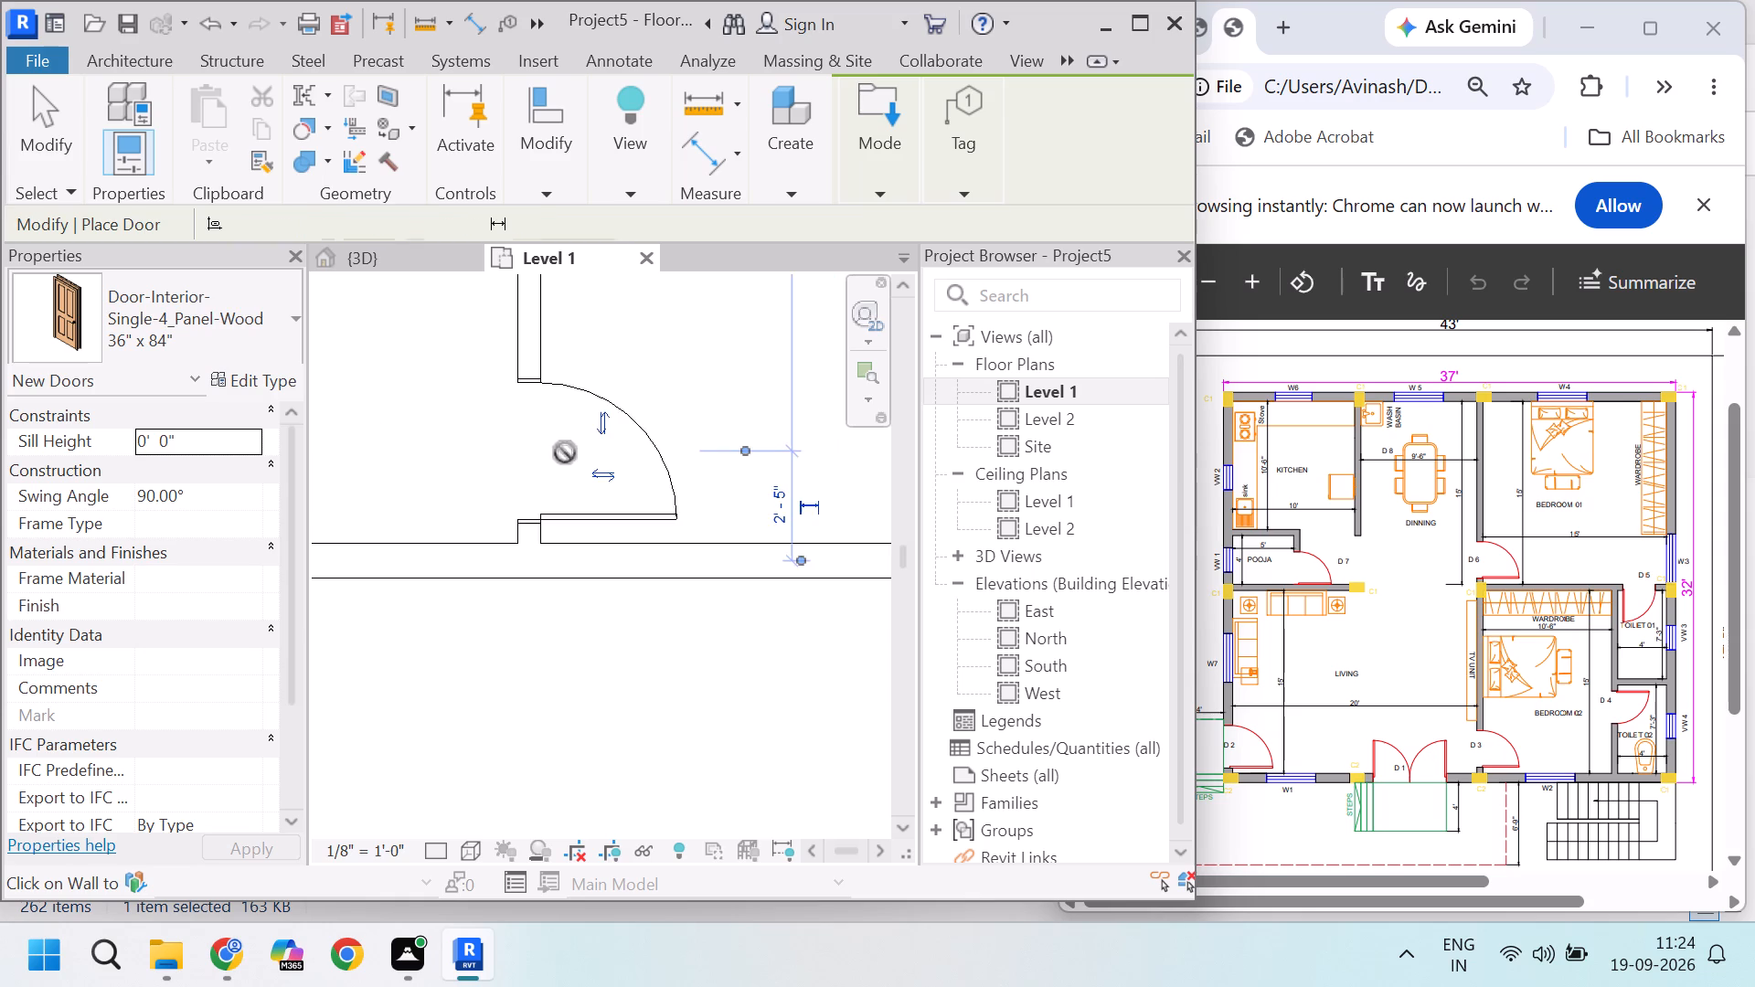
Examine the placed doors in the 3D view from another side, and return to the Level 1 floor plan.
scroll(633, 430, "down", 17)
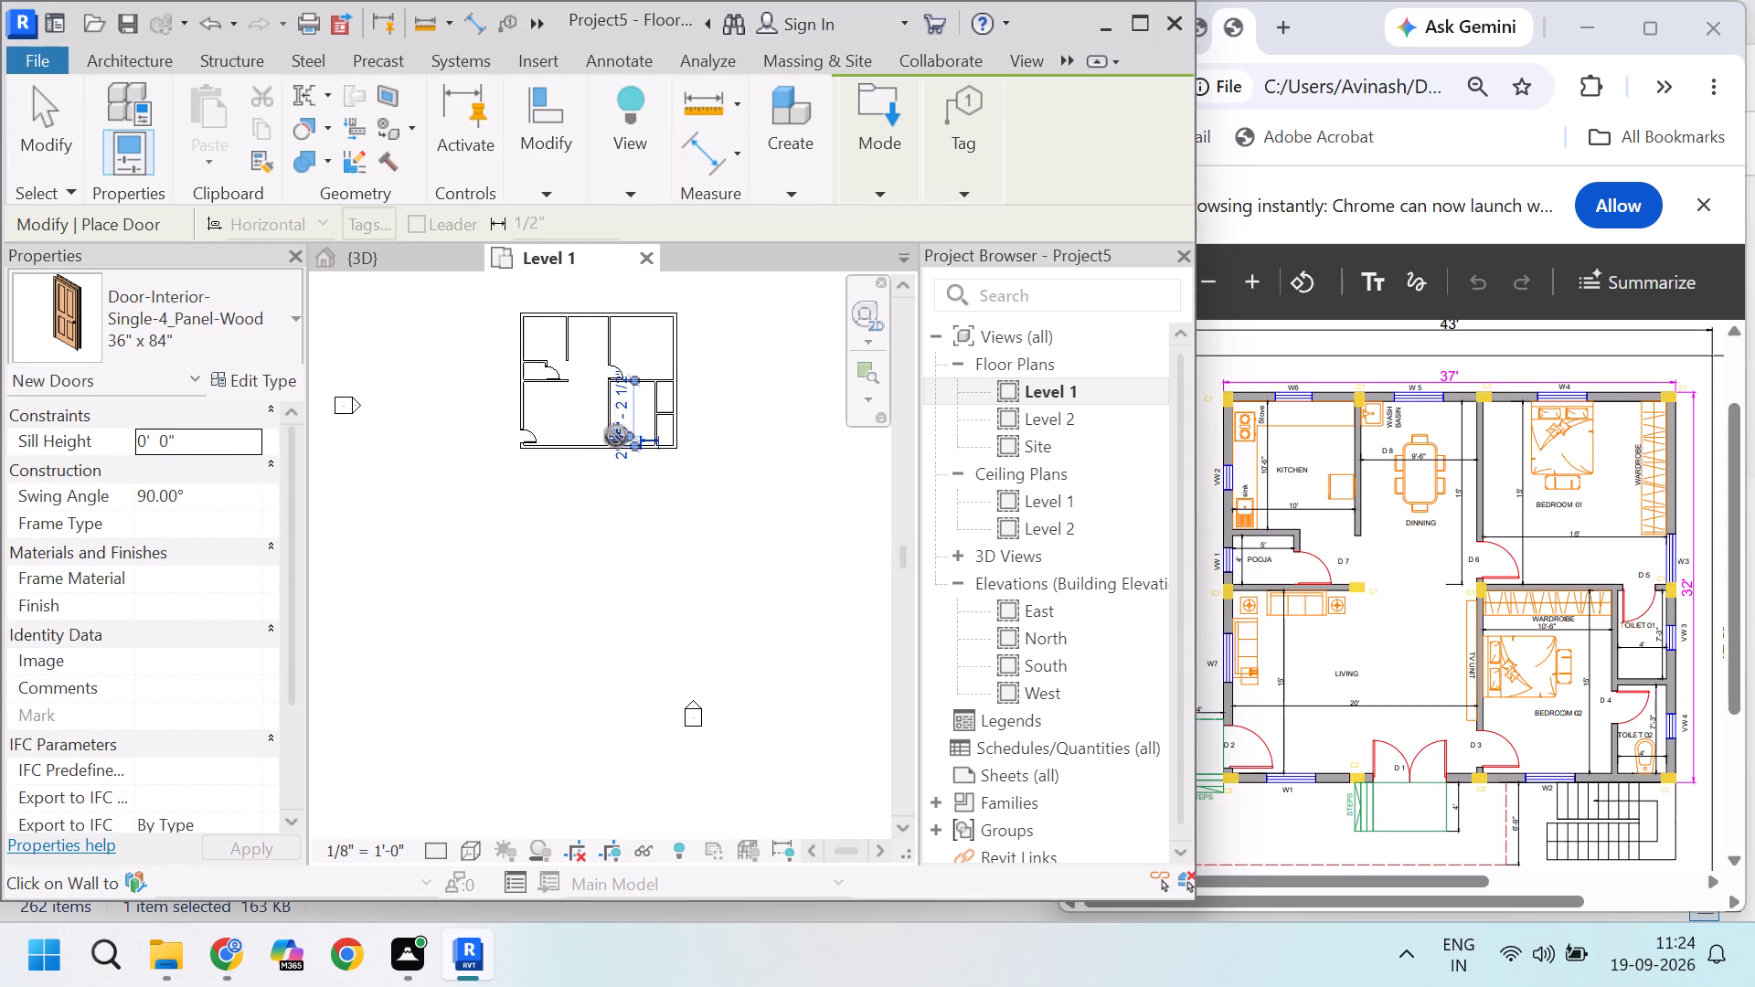
scroll(566, 351, "up", 7)
scroll(586, 522, "down", 2)
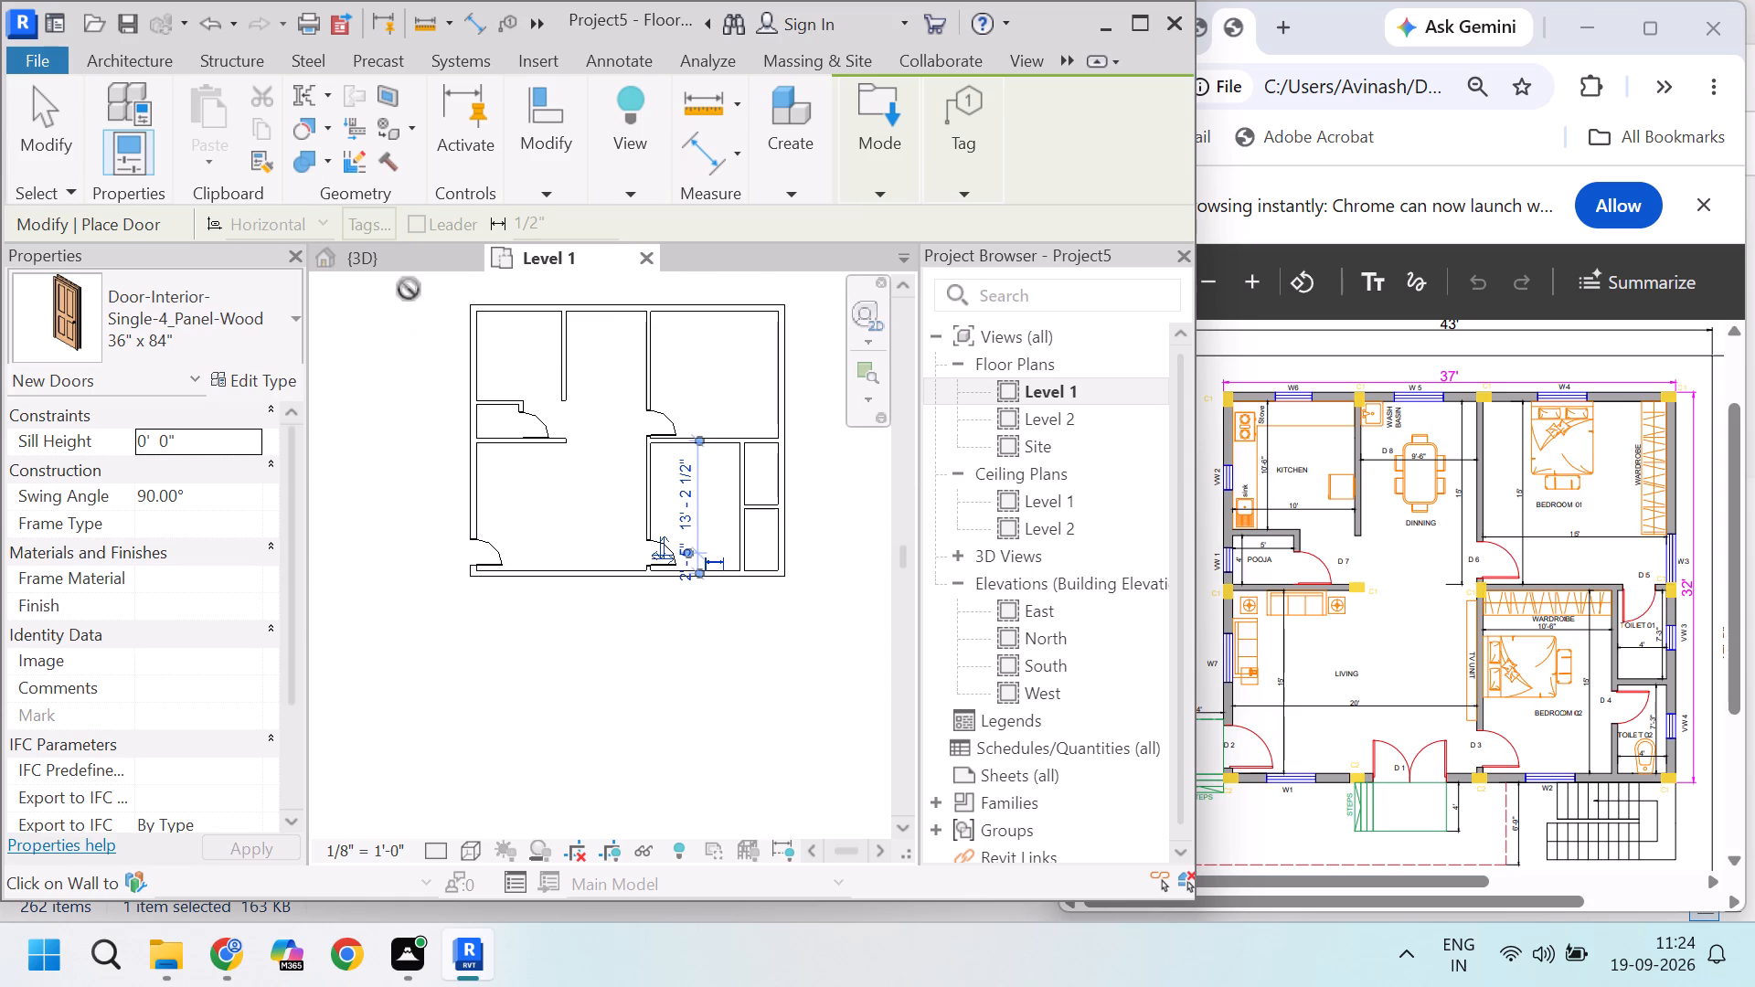
left_click(387, 256)
scroll(615, 569, "down", 4)
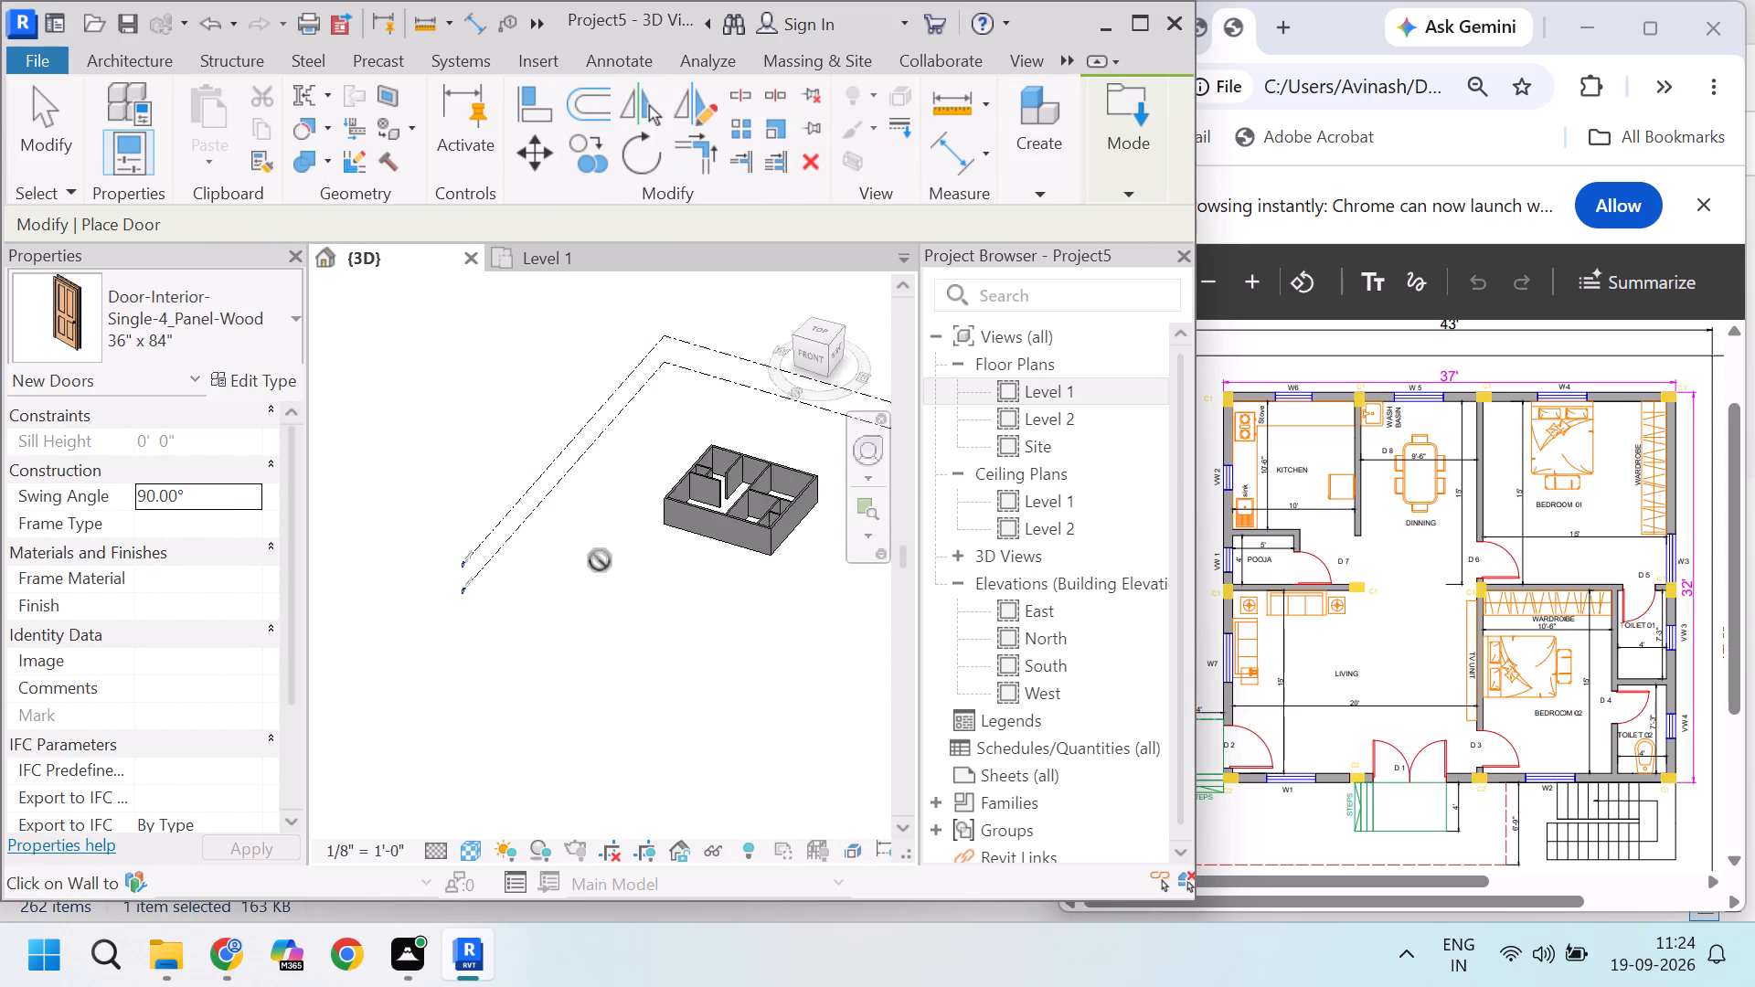
scroll(589, 554, "down", 3)
scroll(748, 487, "up", 9)
scroll(592, 575, "up", 4)
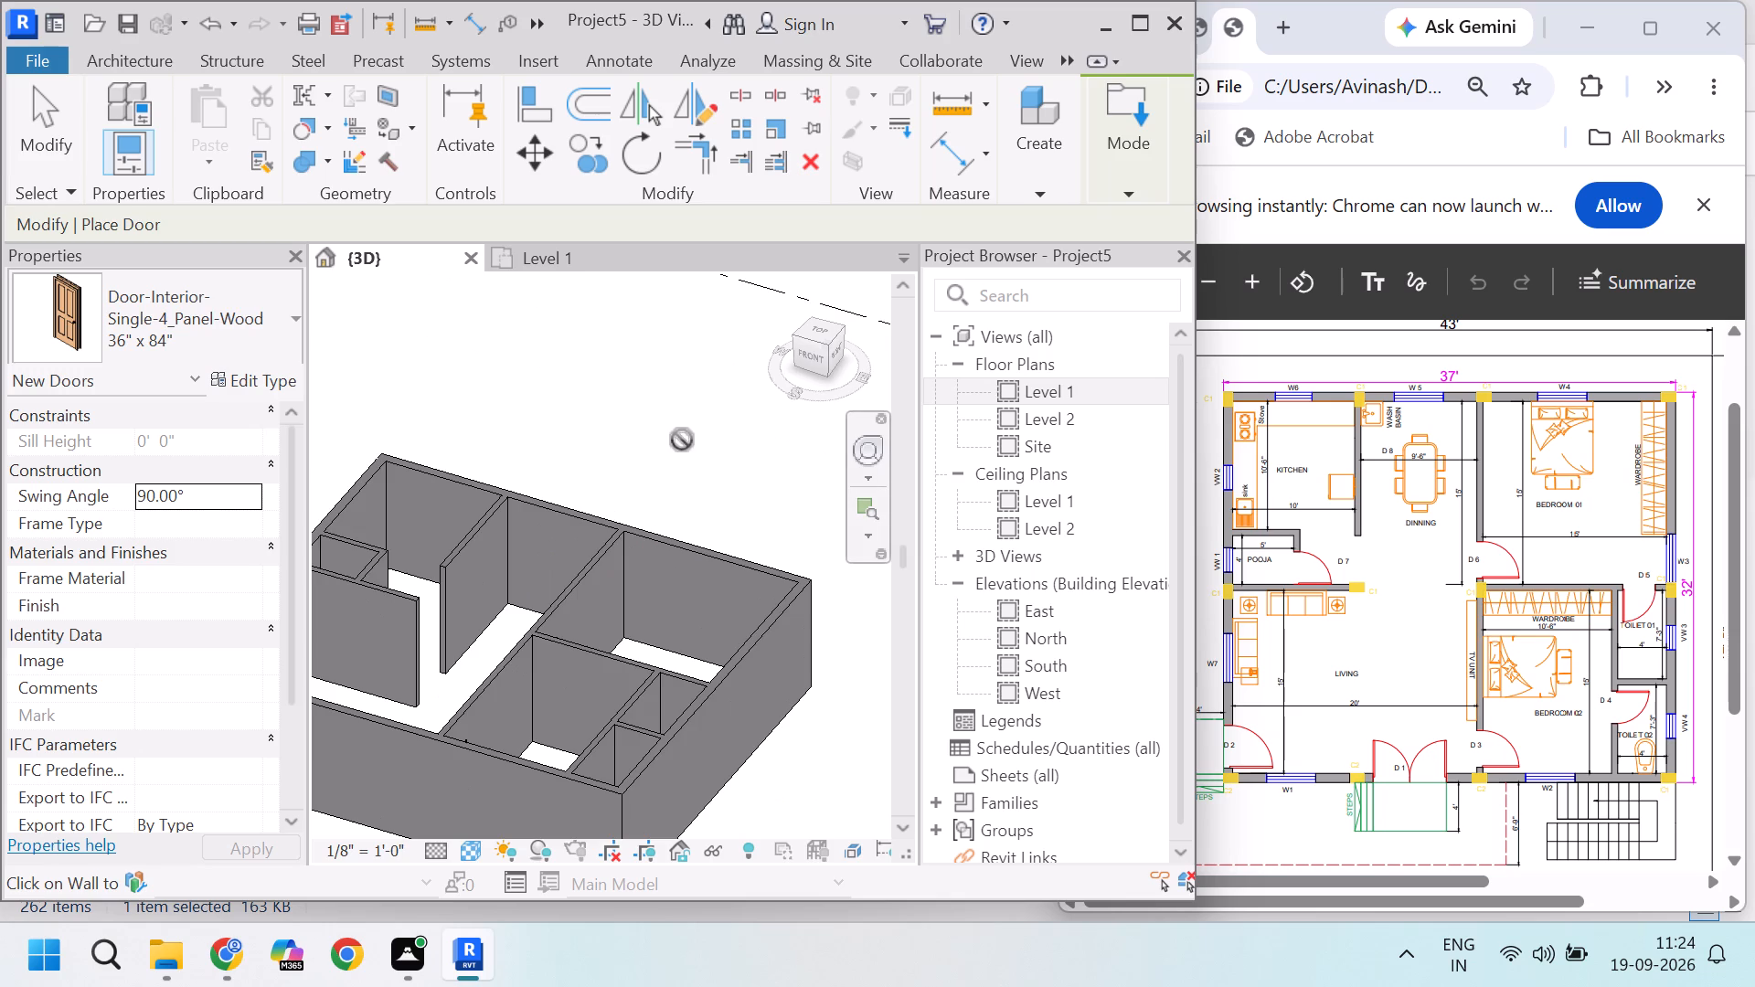
scroll(680, 440, "down", 3)
middle_click_drag(726, 446, 626, 568)
scroll(696, 514, "down", 5)
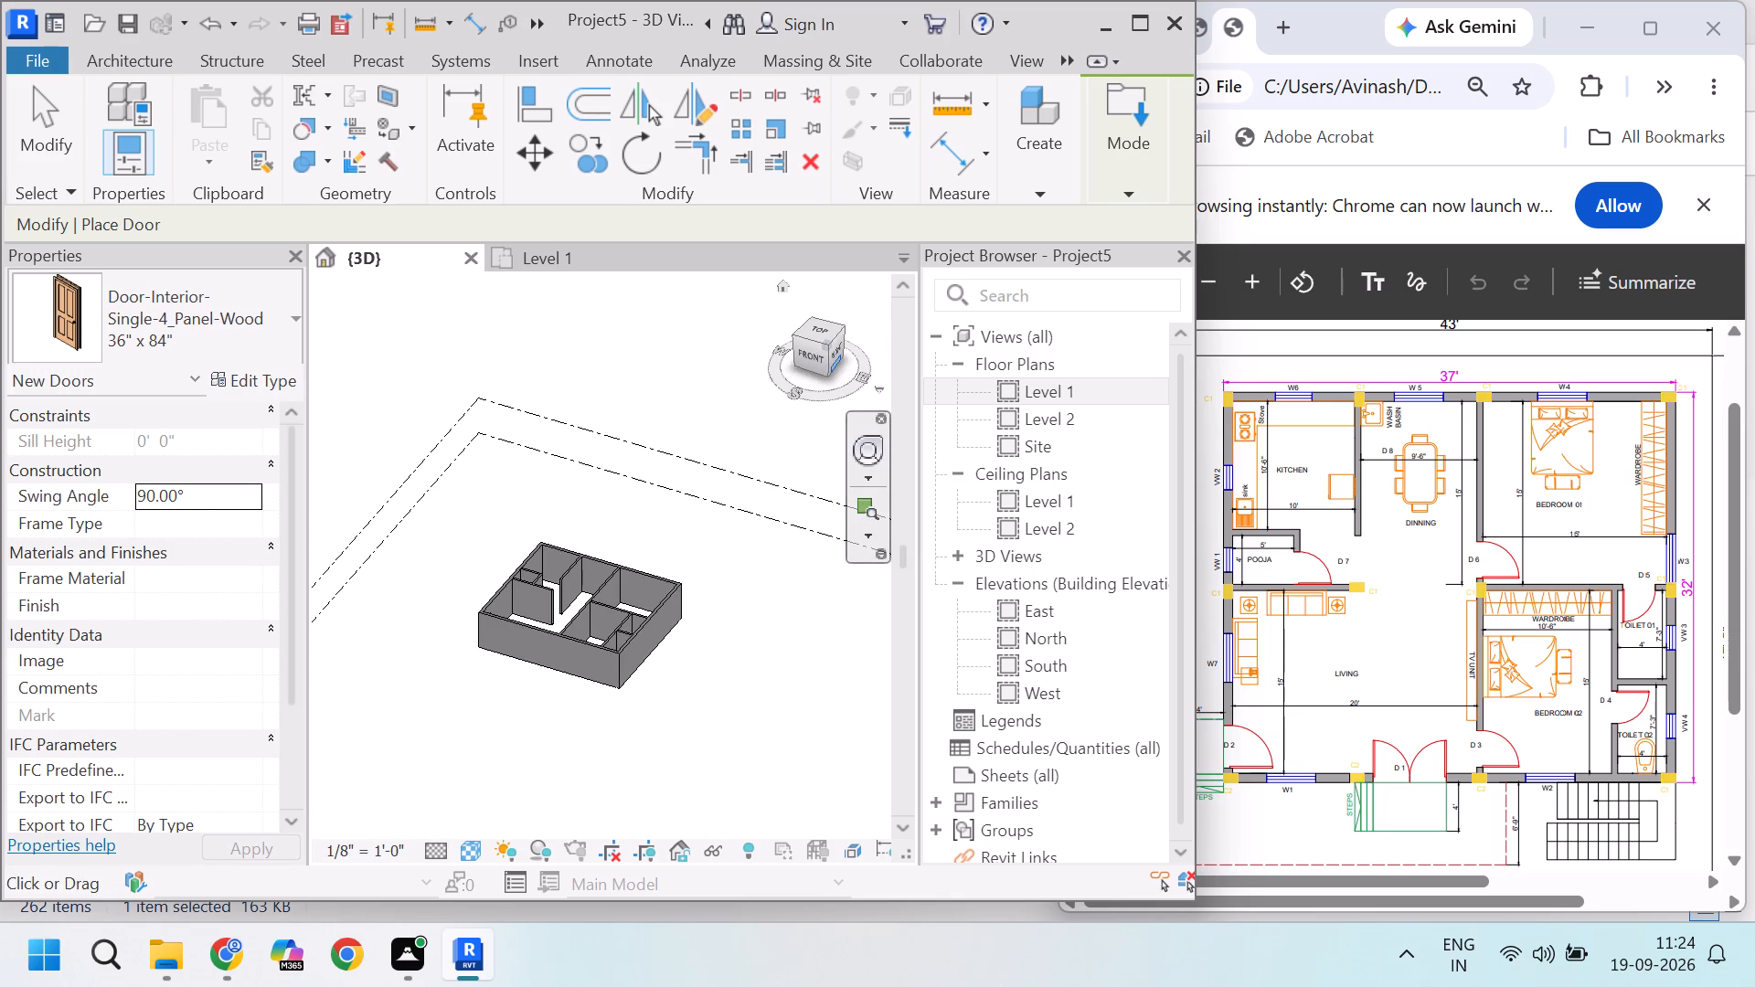
left_click_drag(823, 348, 742, 344)
scroll(773, 542, "up", 8)
scroll(665, 595, "up", 4)
scroll(473, 518, "down", 3)
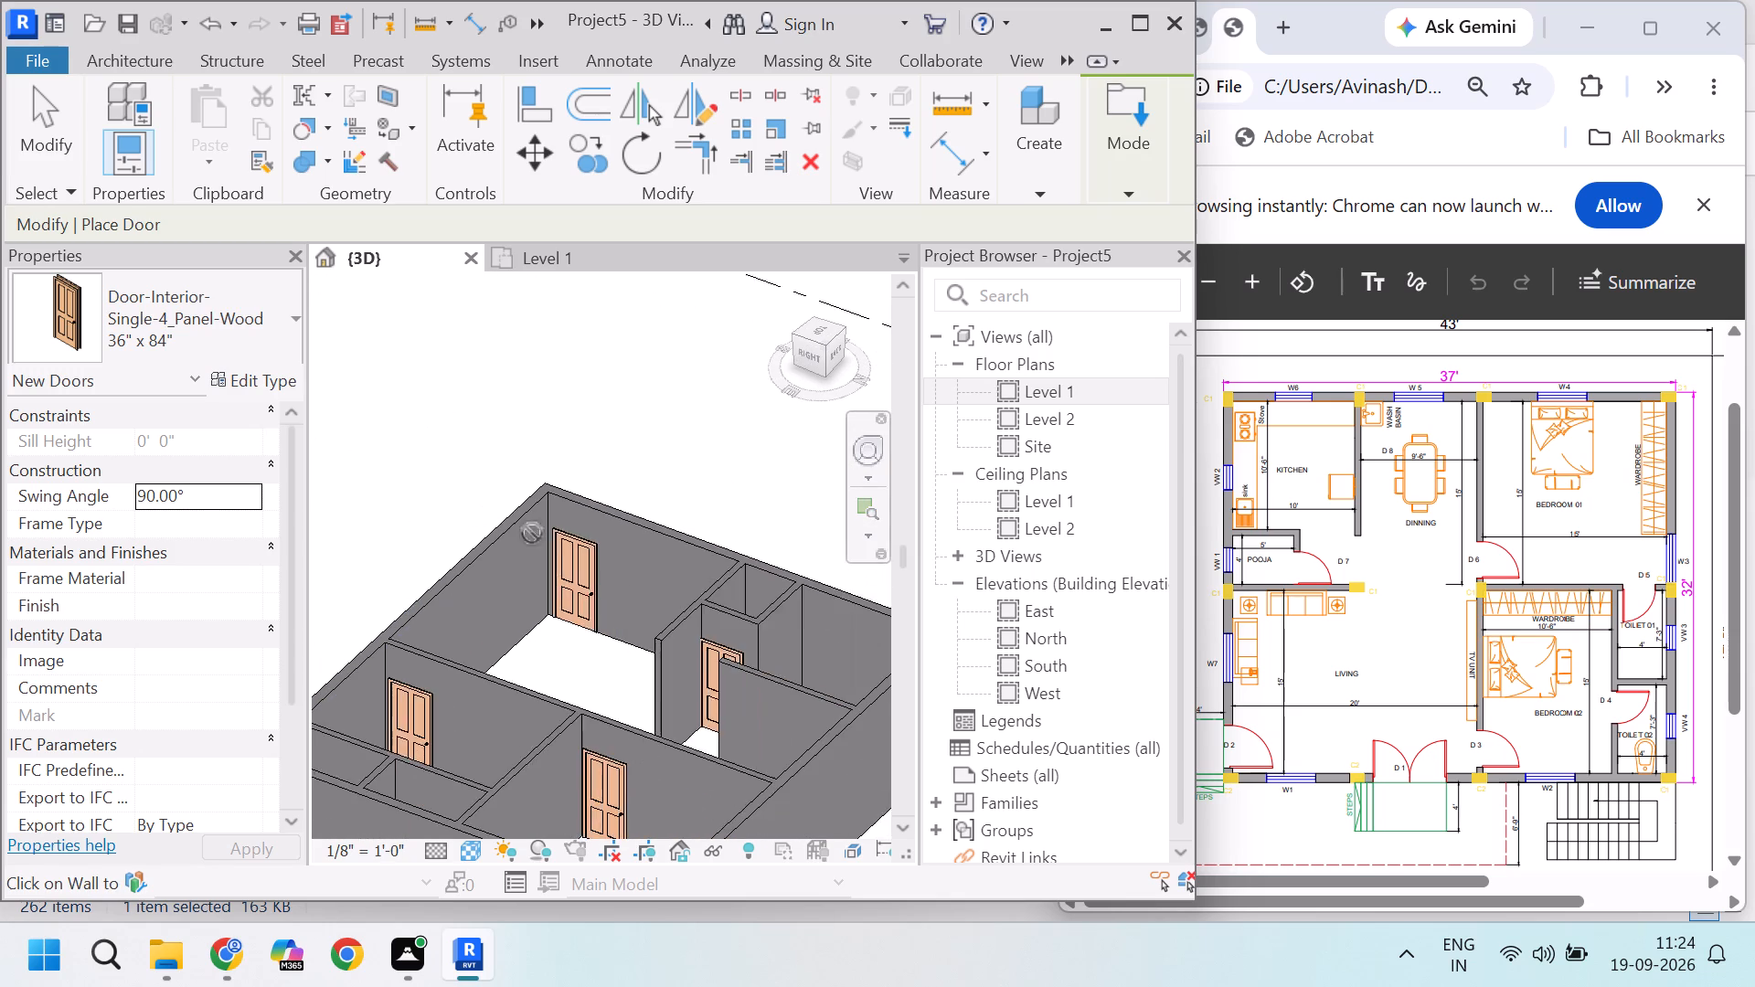
scroll(617, 616, "up", 4)
scroll(540, 494, "down", 4)
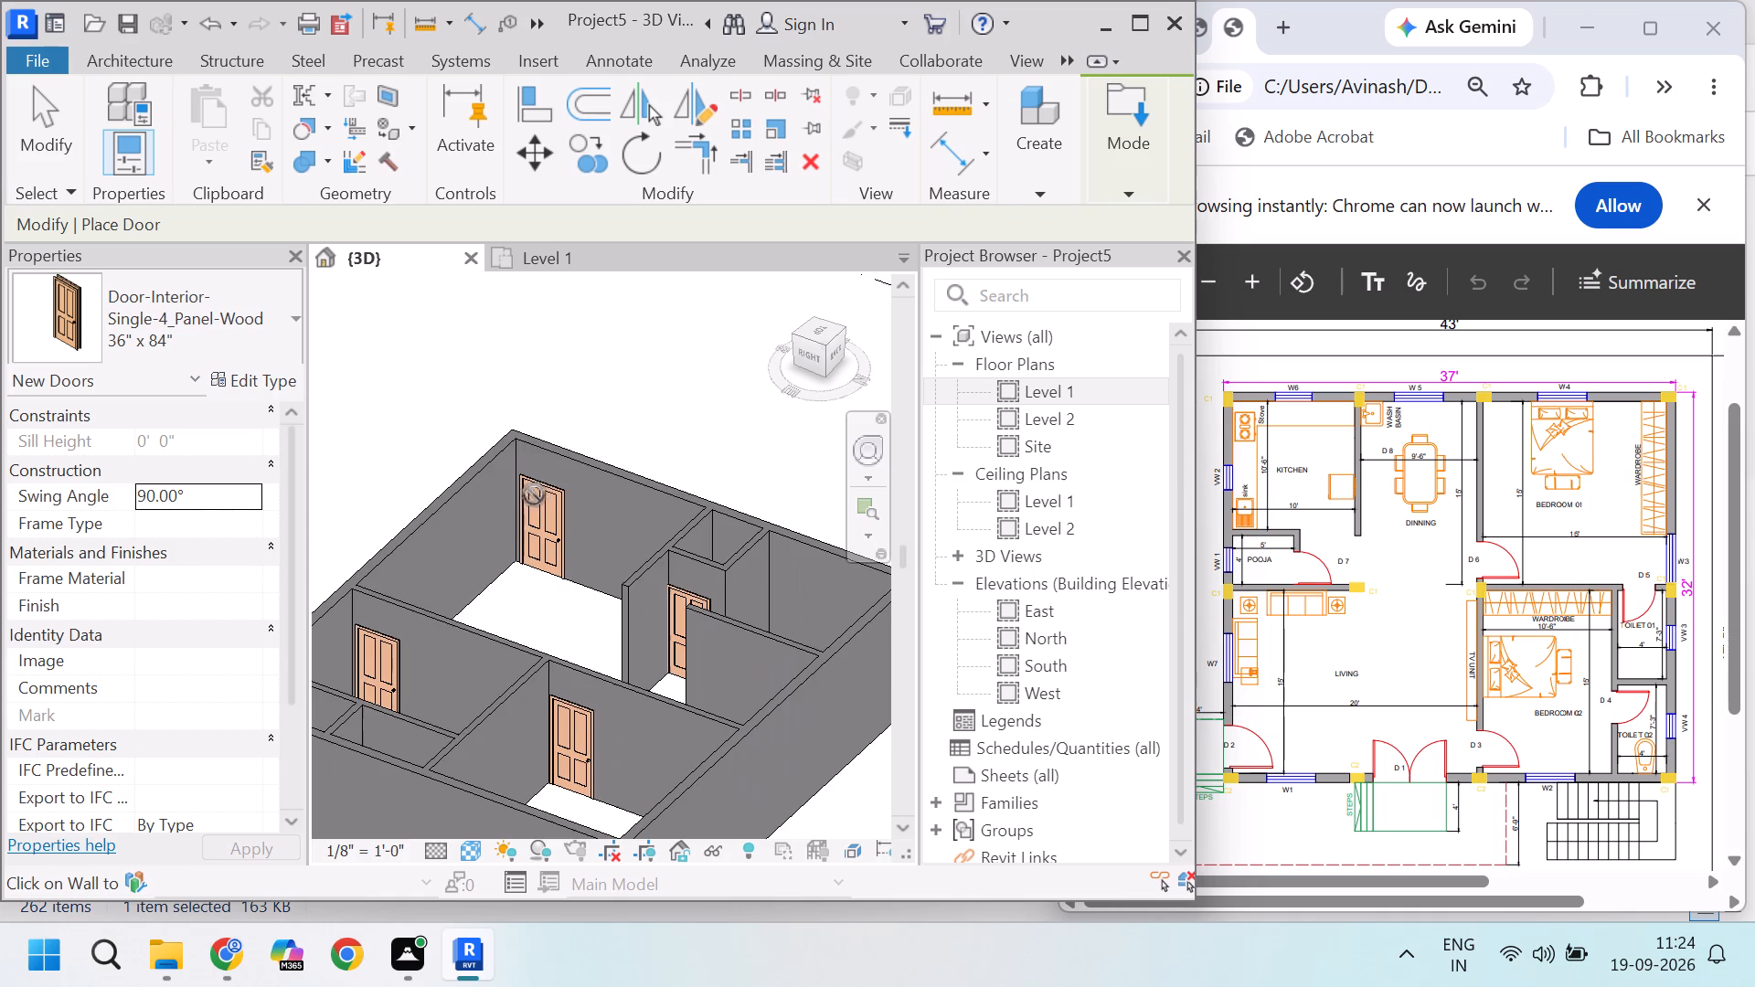
scroll(532, 495, "down", 4)
left_click(543, 249)
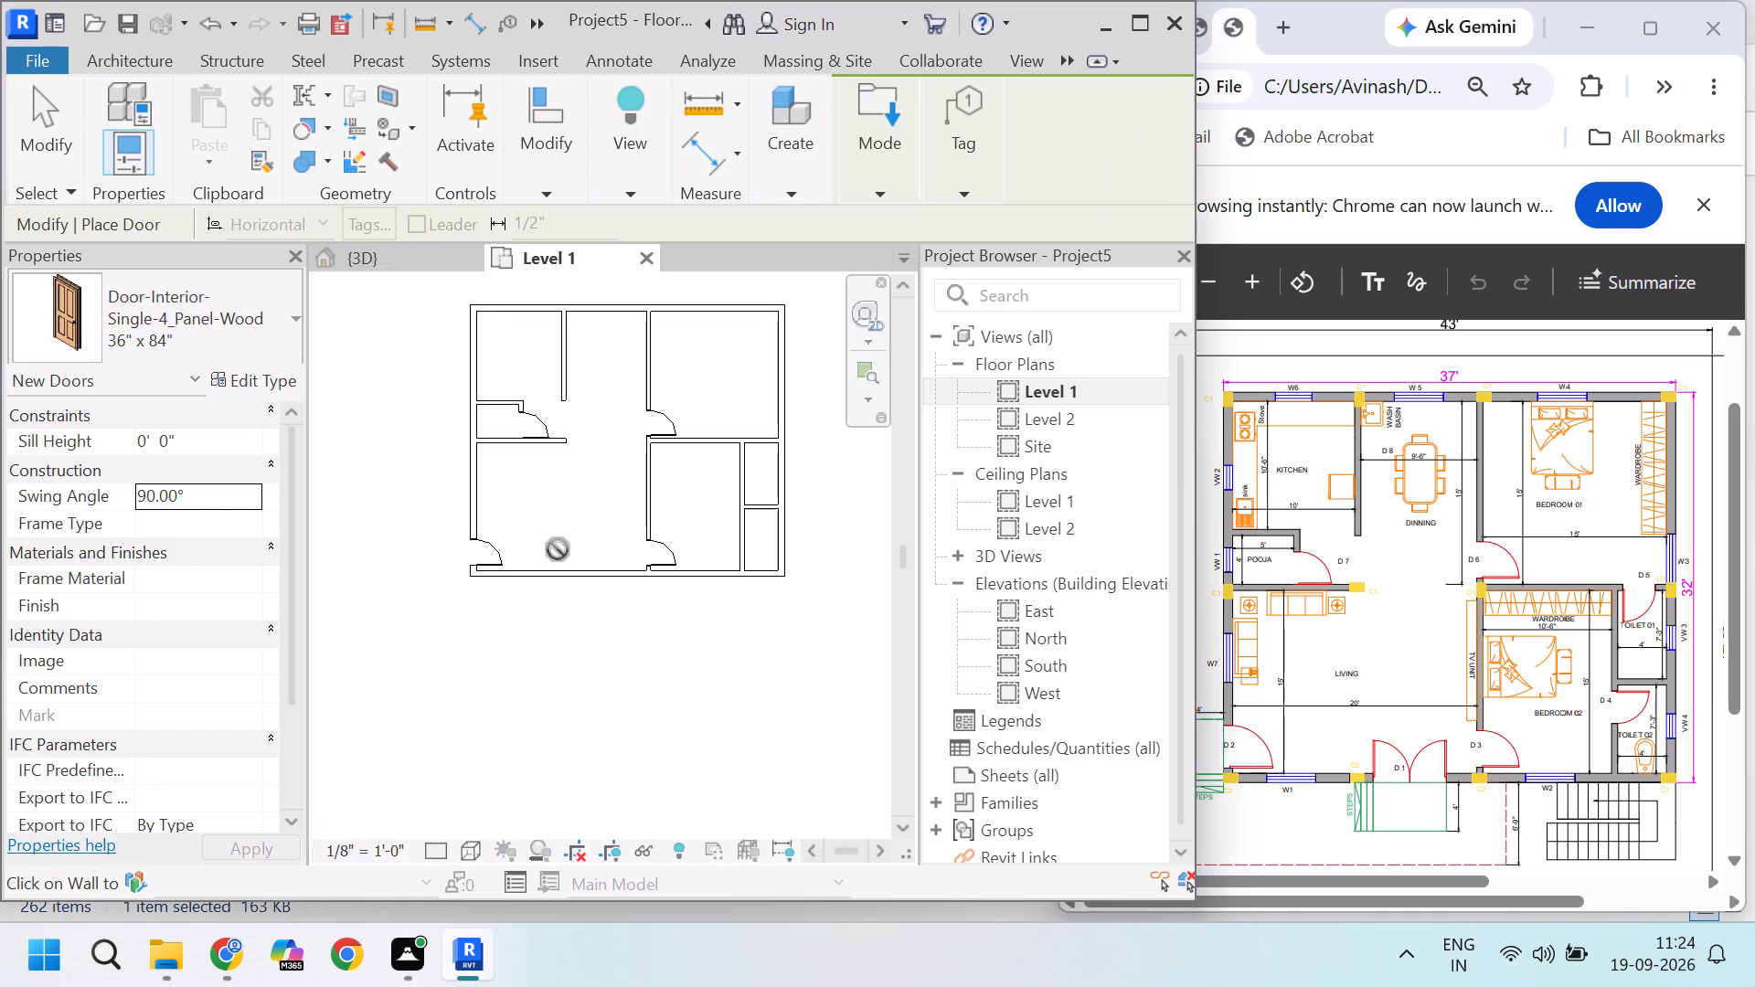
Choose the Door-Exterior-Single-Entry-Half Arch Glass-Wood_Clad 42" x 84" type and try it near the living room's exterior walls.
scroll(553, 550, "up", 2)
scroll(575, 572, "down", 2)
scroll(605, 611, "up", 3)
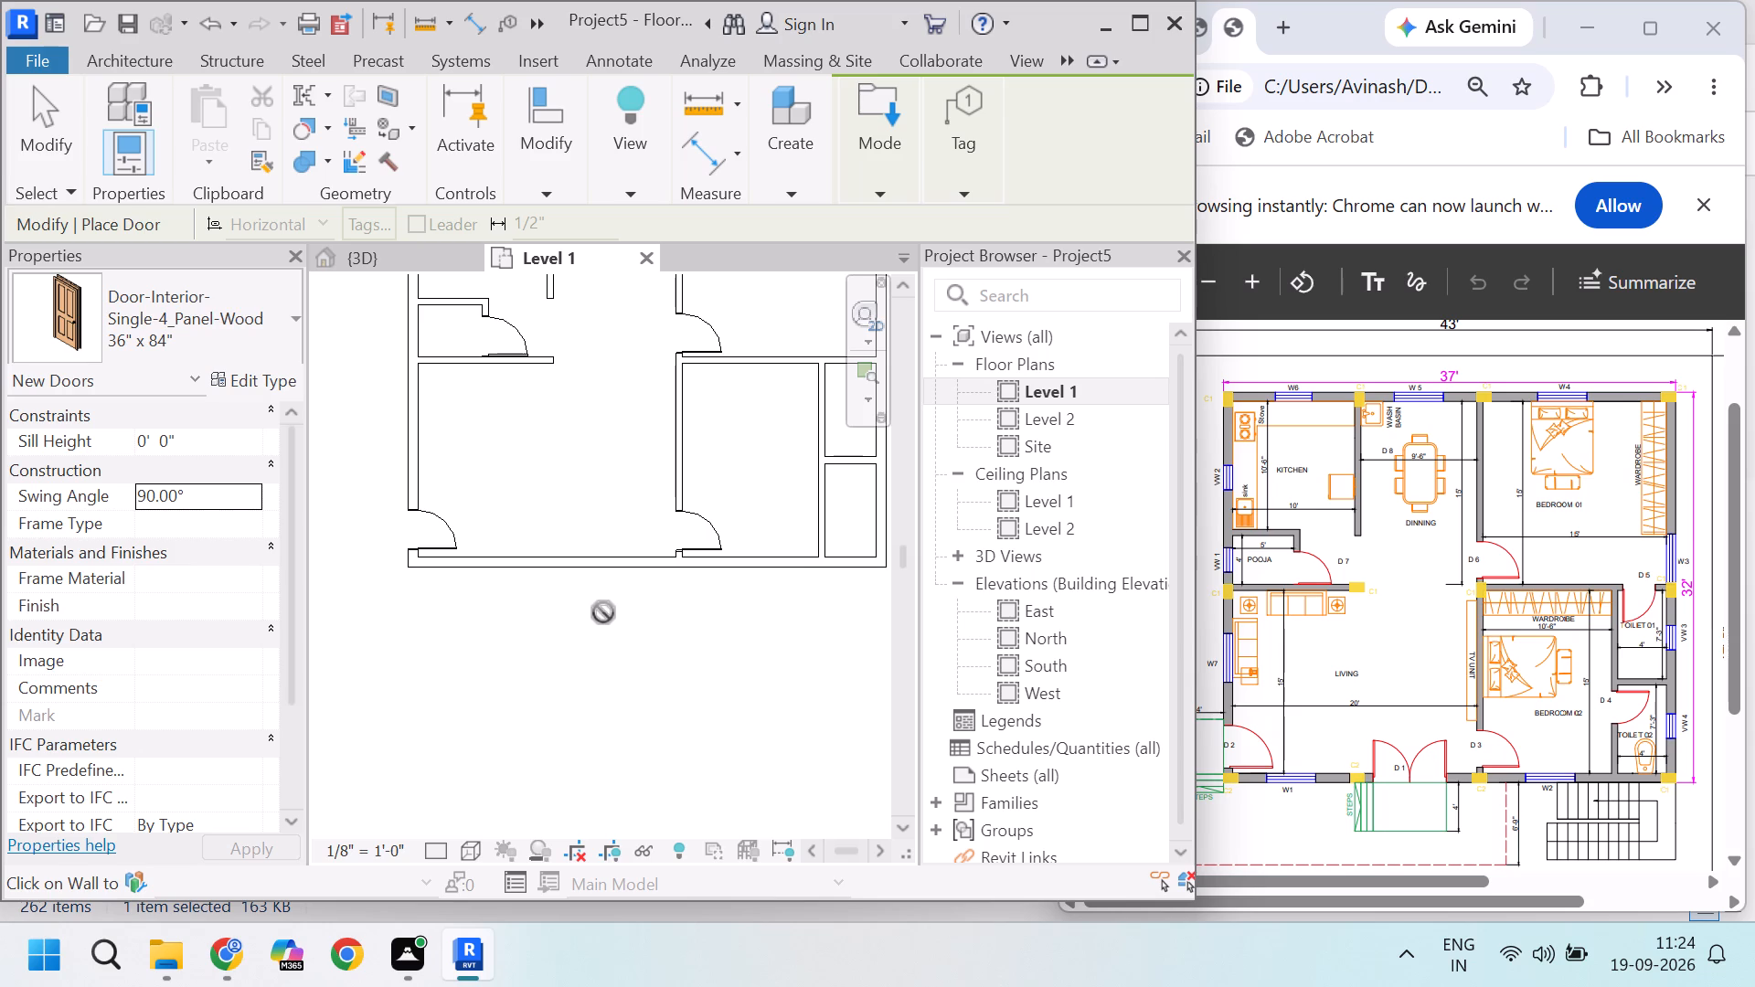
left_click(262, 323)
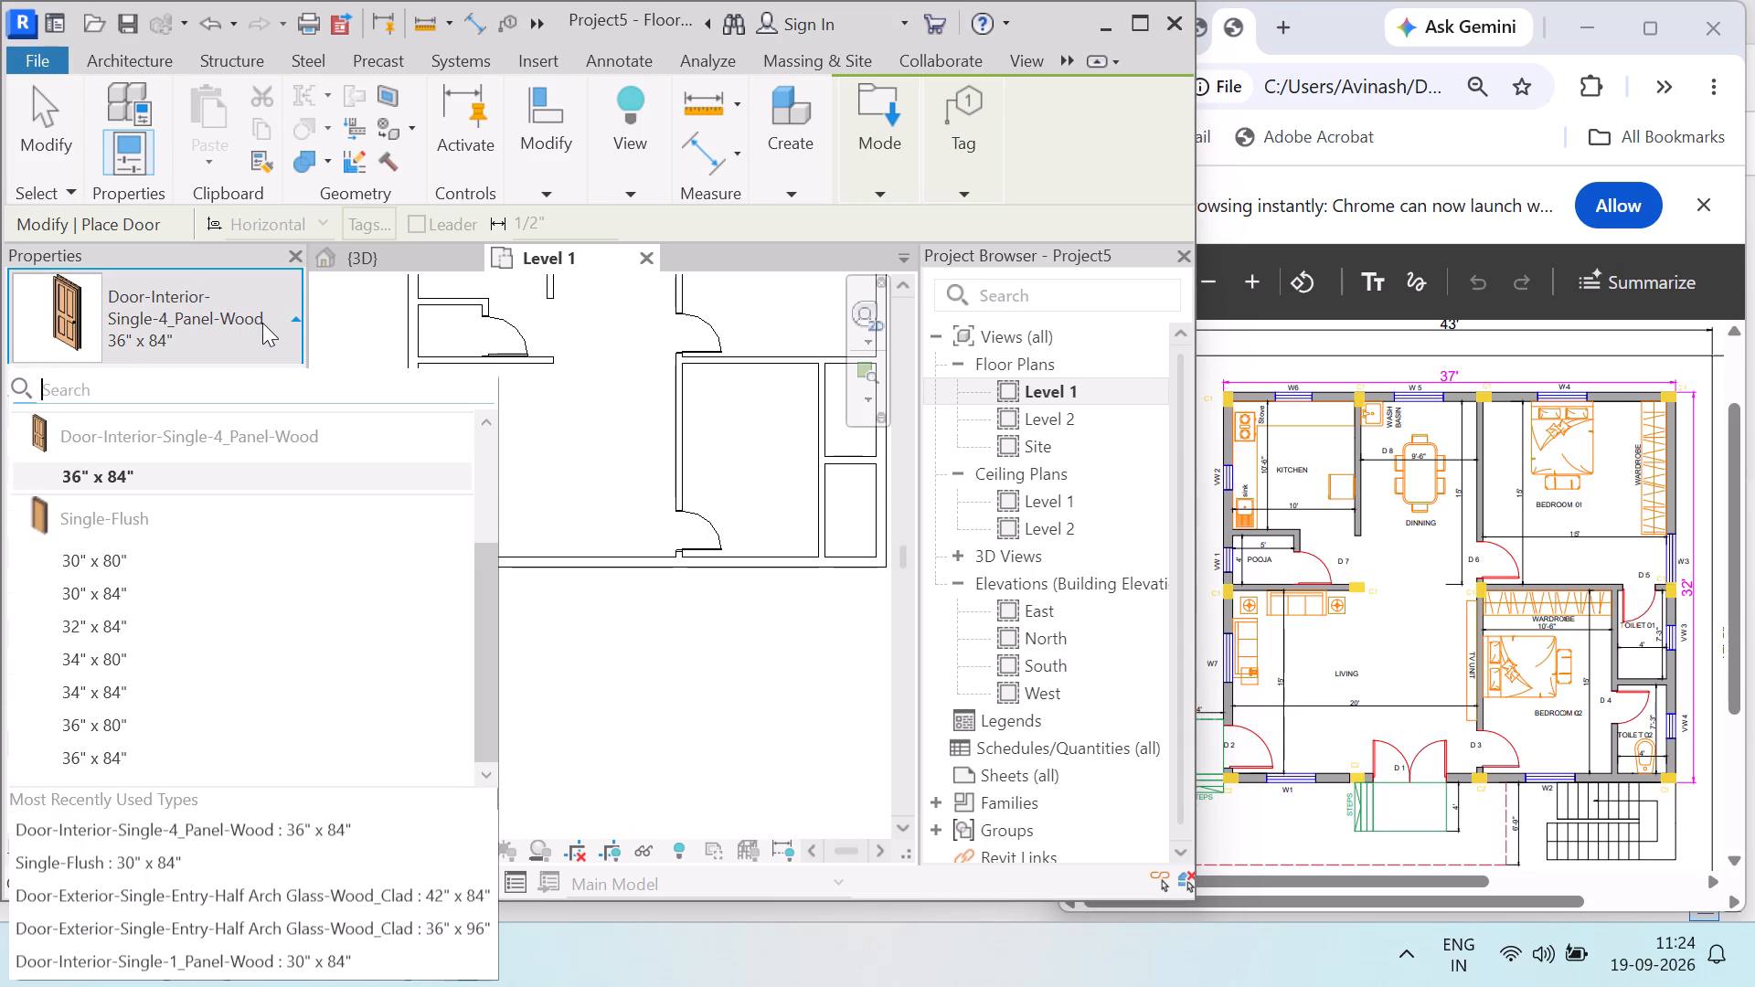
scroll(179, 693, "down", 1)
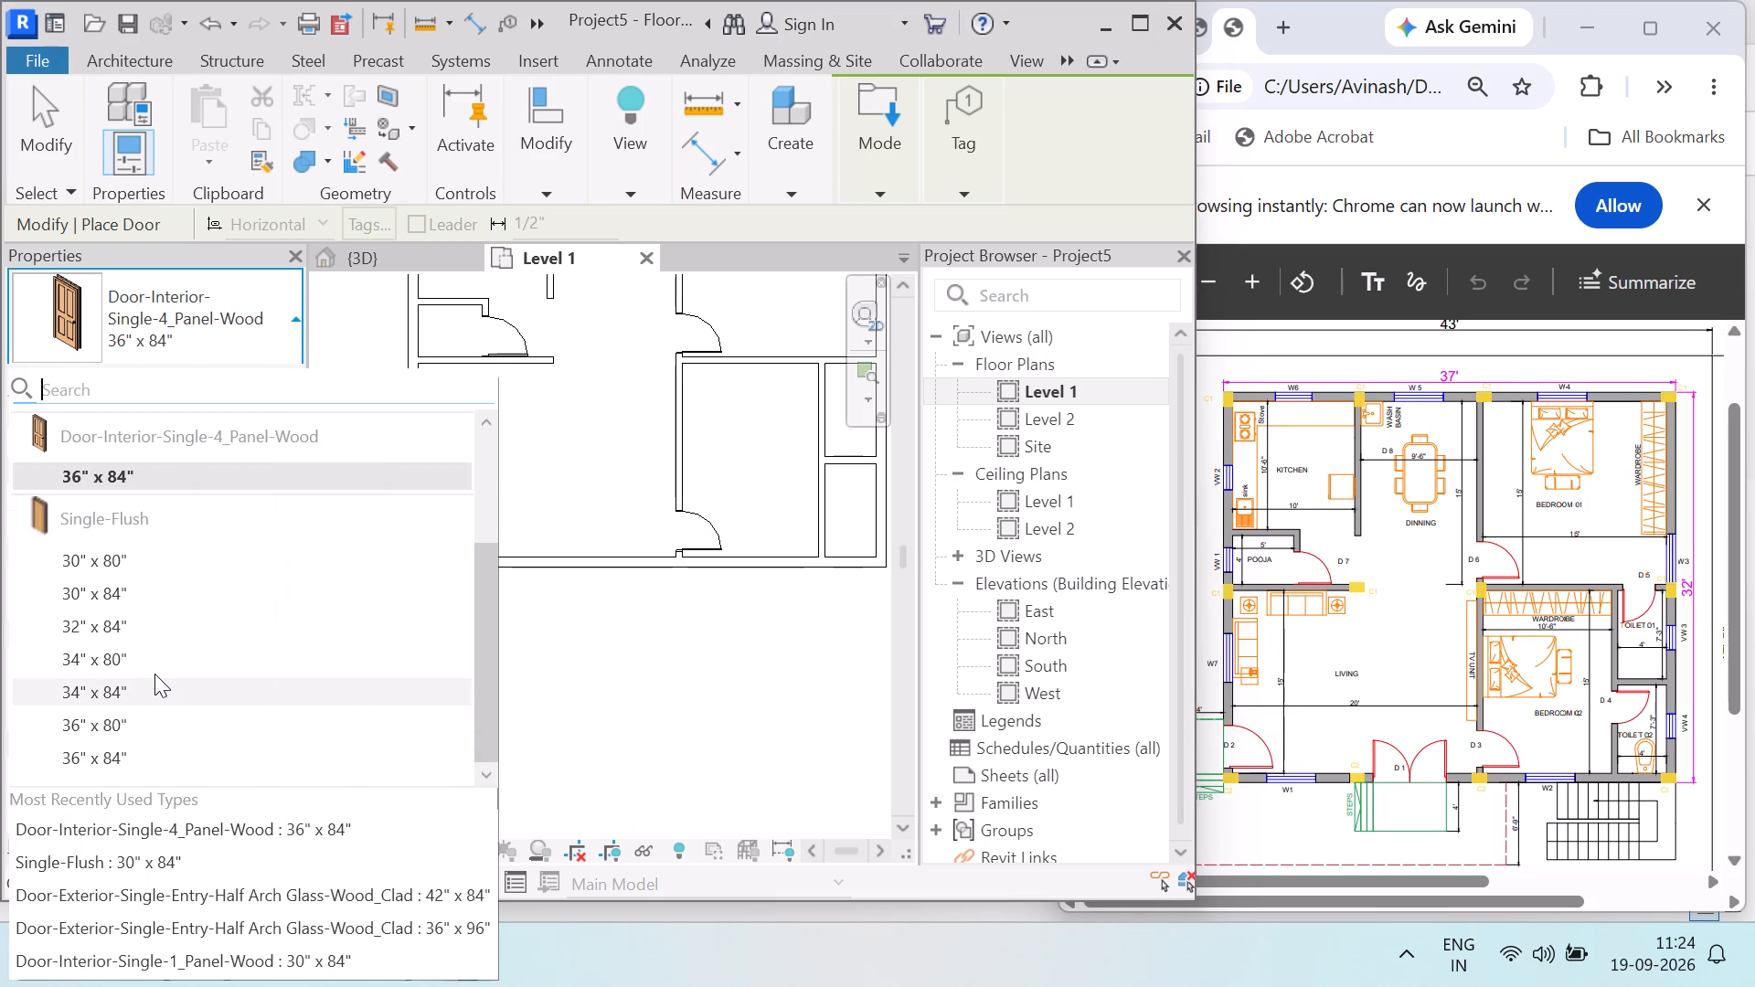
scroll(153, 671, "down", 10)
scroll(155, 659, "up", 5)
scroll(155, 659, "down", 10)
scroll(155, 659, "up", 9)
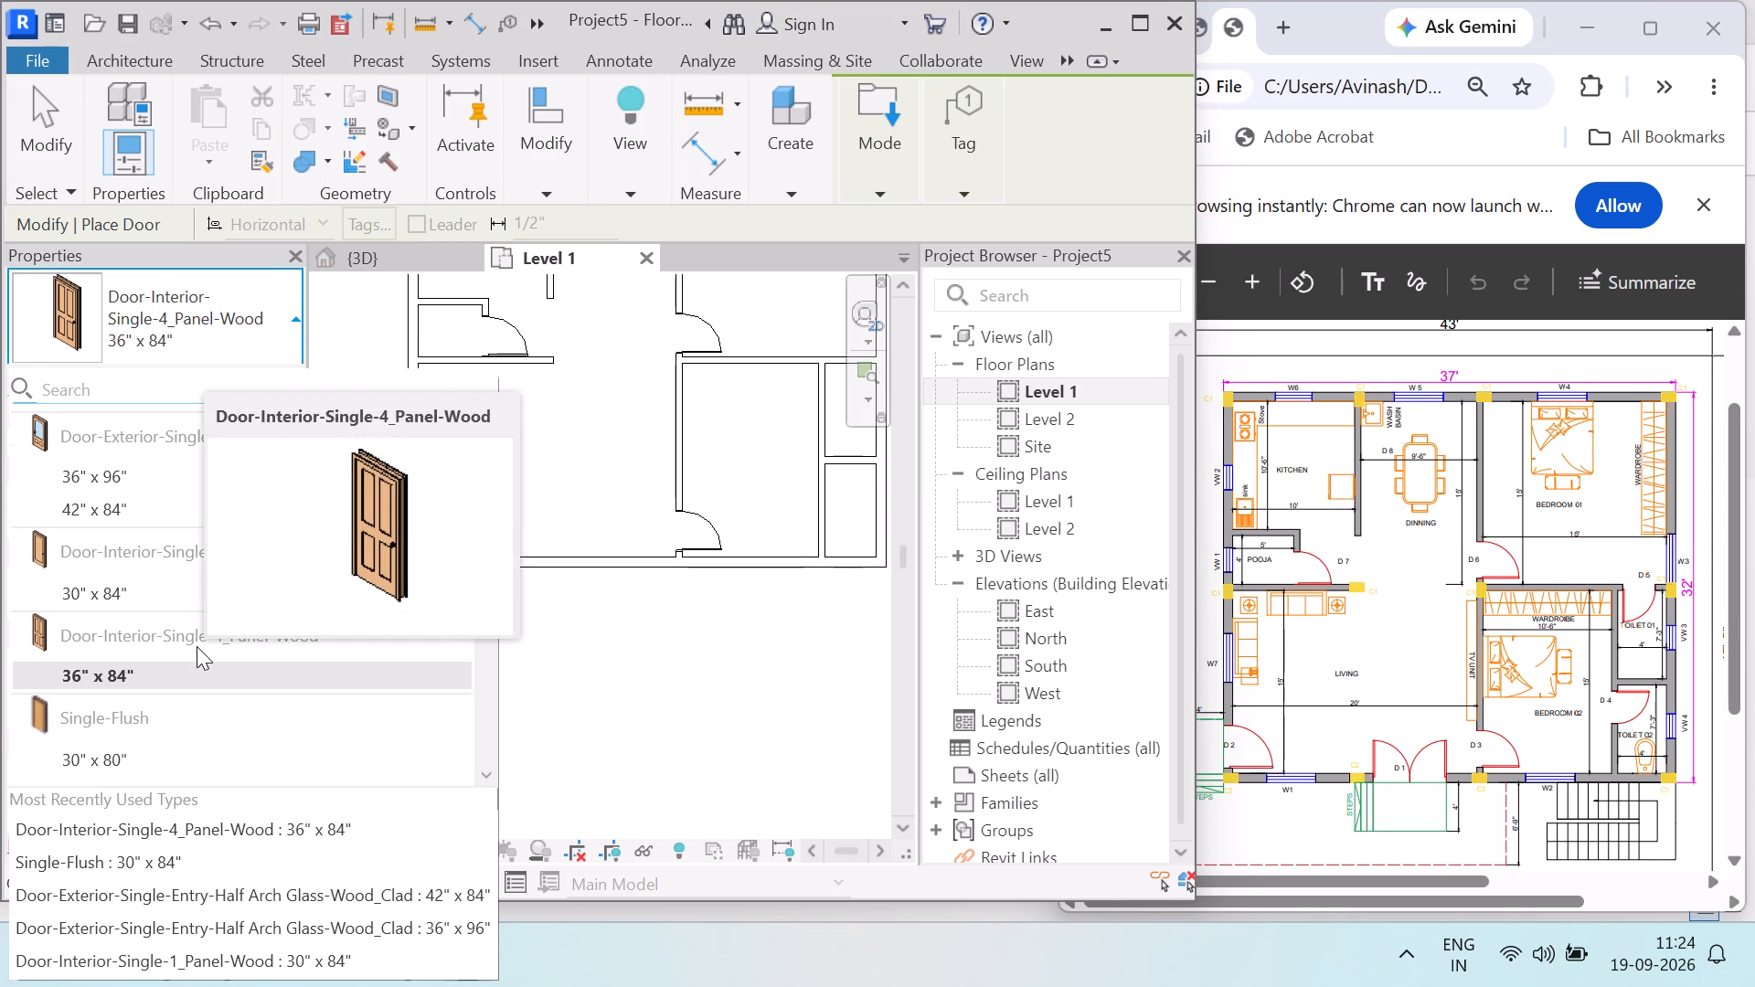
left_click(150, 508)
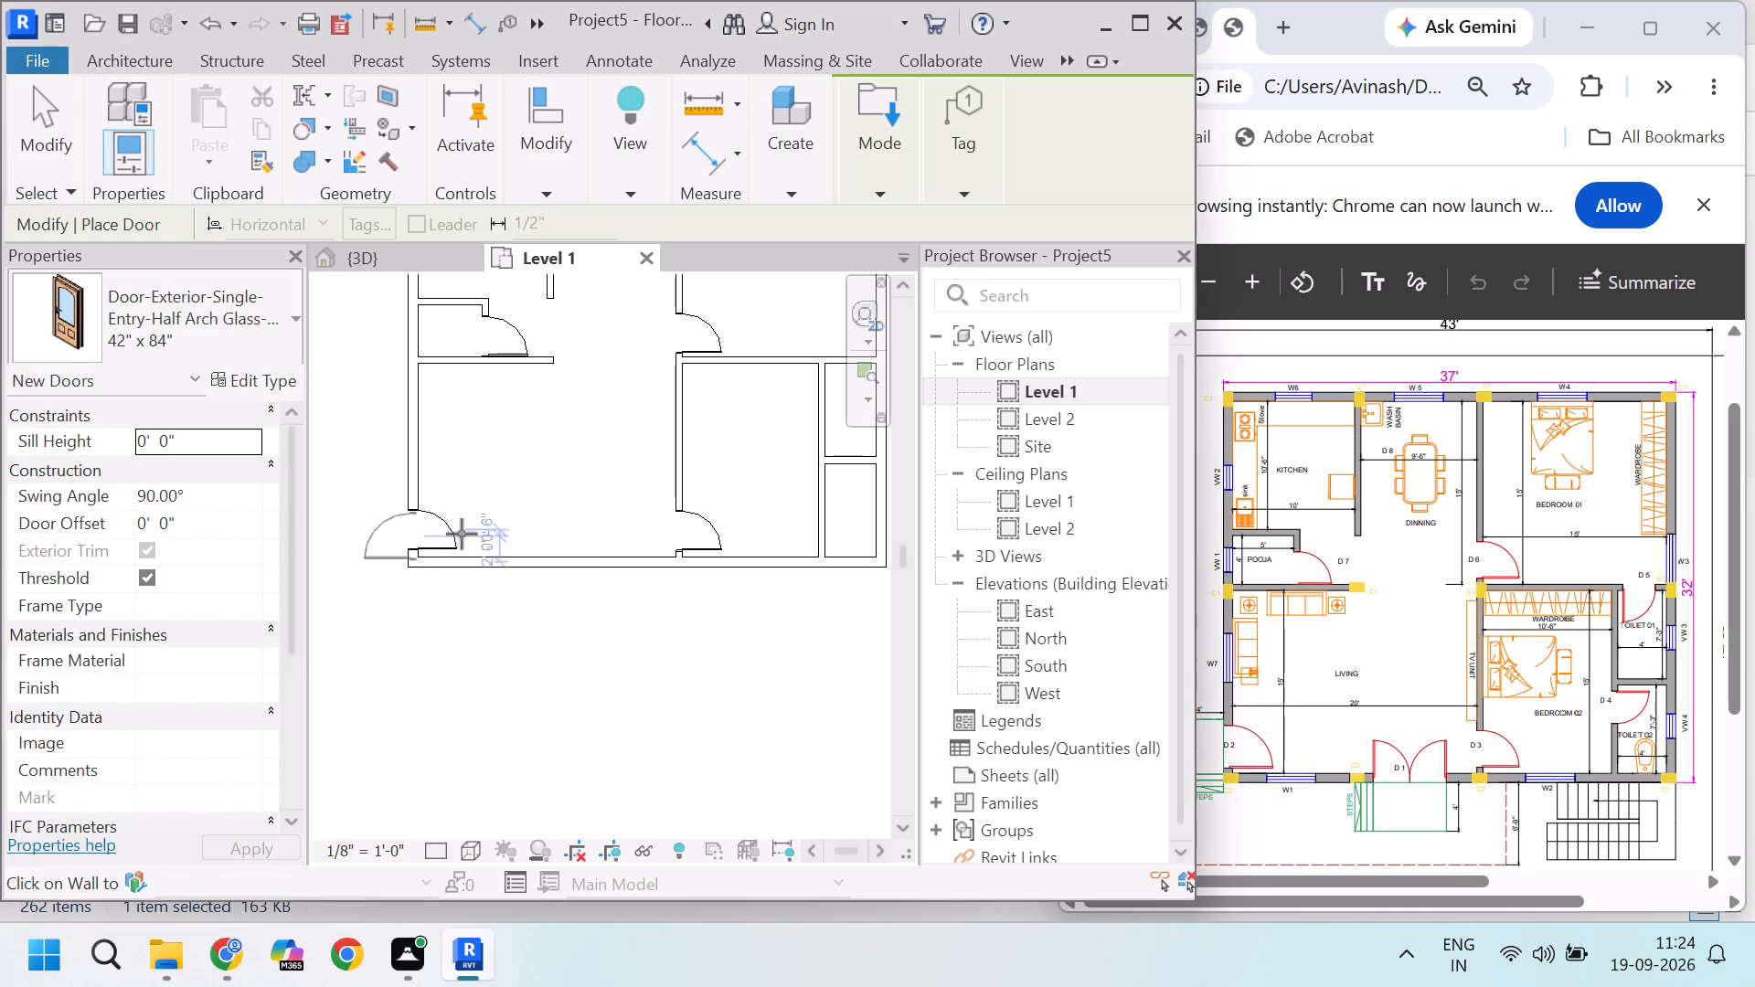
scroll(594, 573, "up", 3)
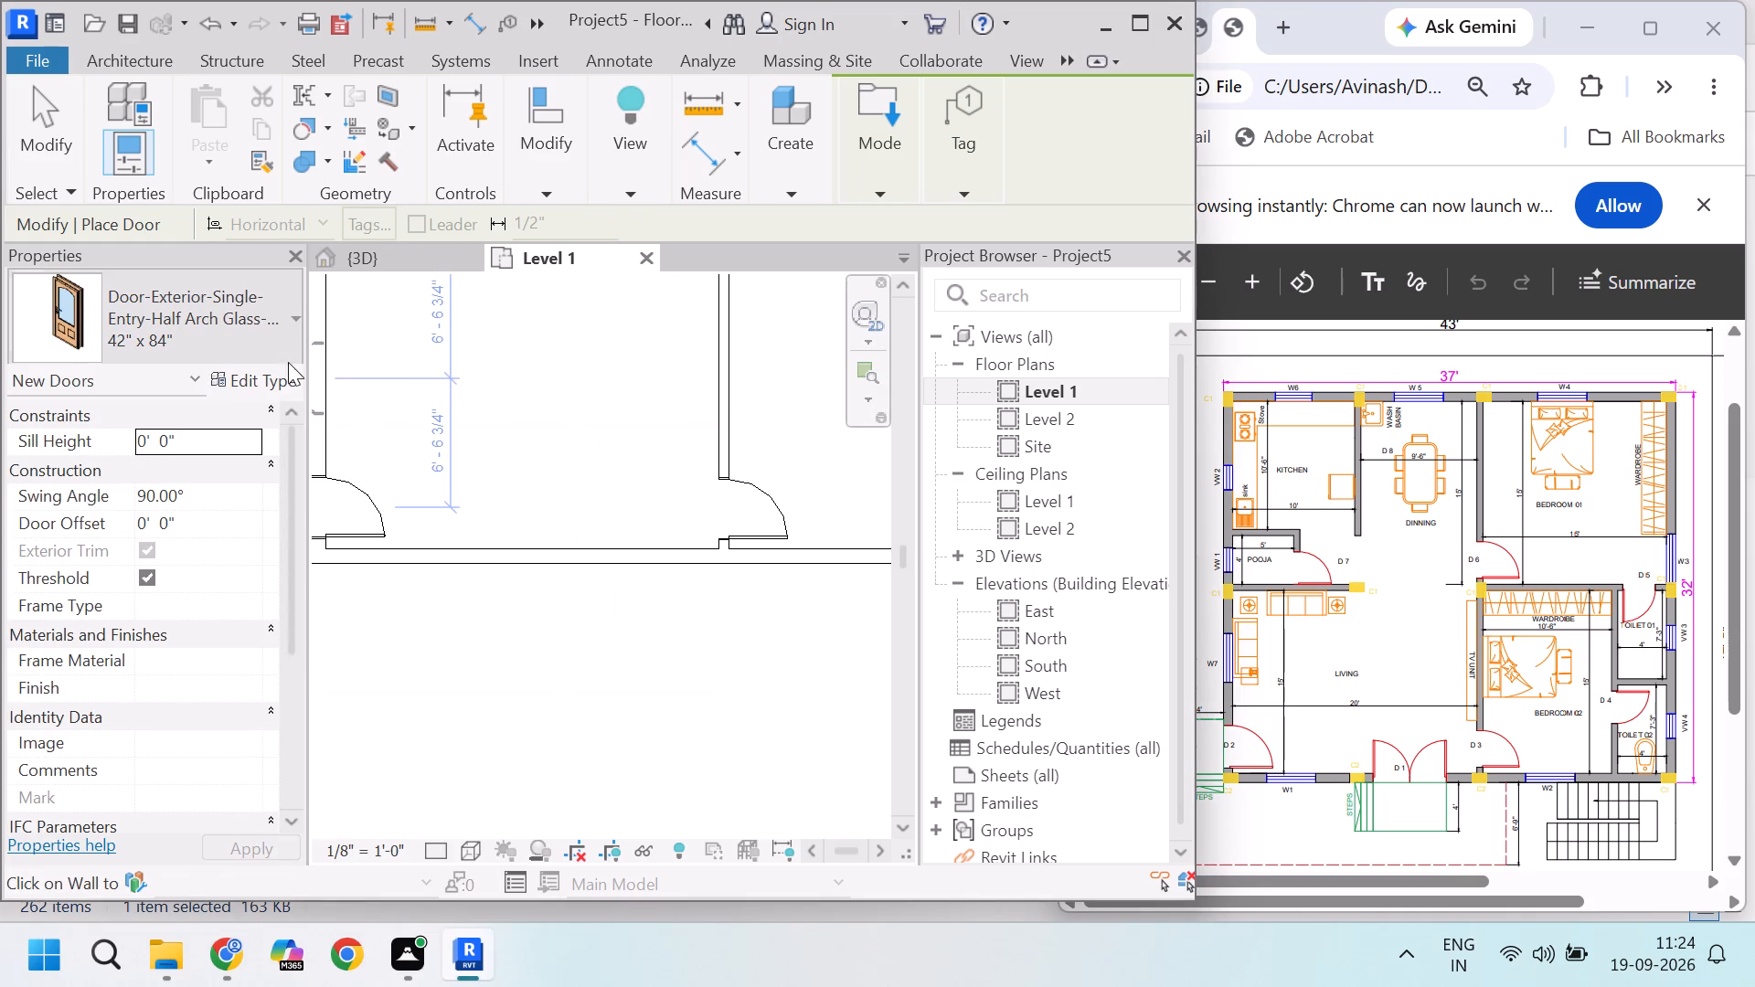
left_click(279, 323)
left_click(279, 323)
Open the Door-Exterior-Double-Full Glass-Wood_Clad family from the US residential door library for loading.
left_click(883, 186)
left_click(867, 243)
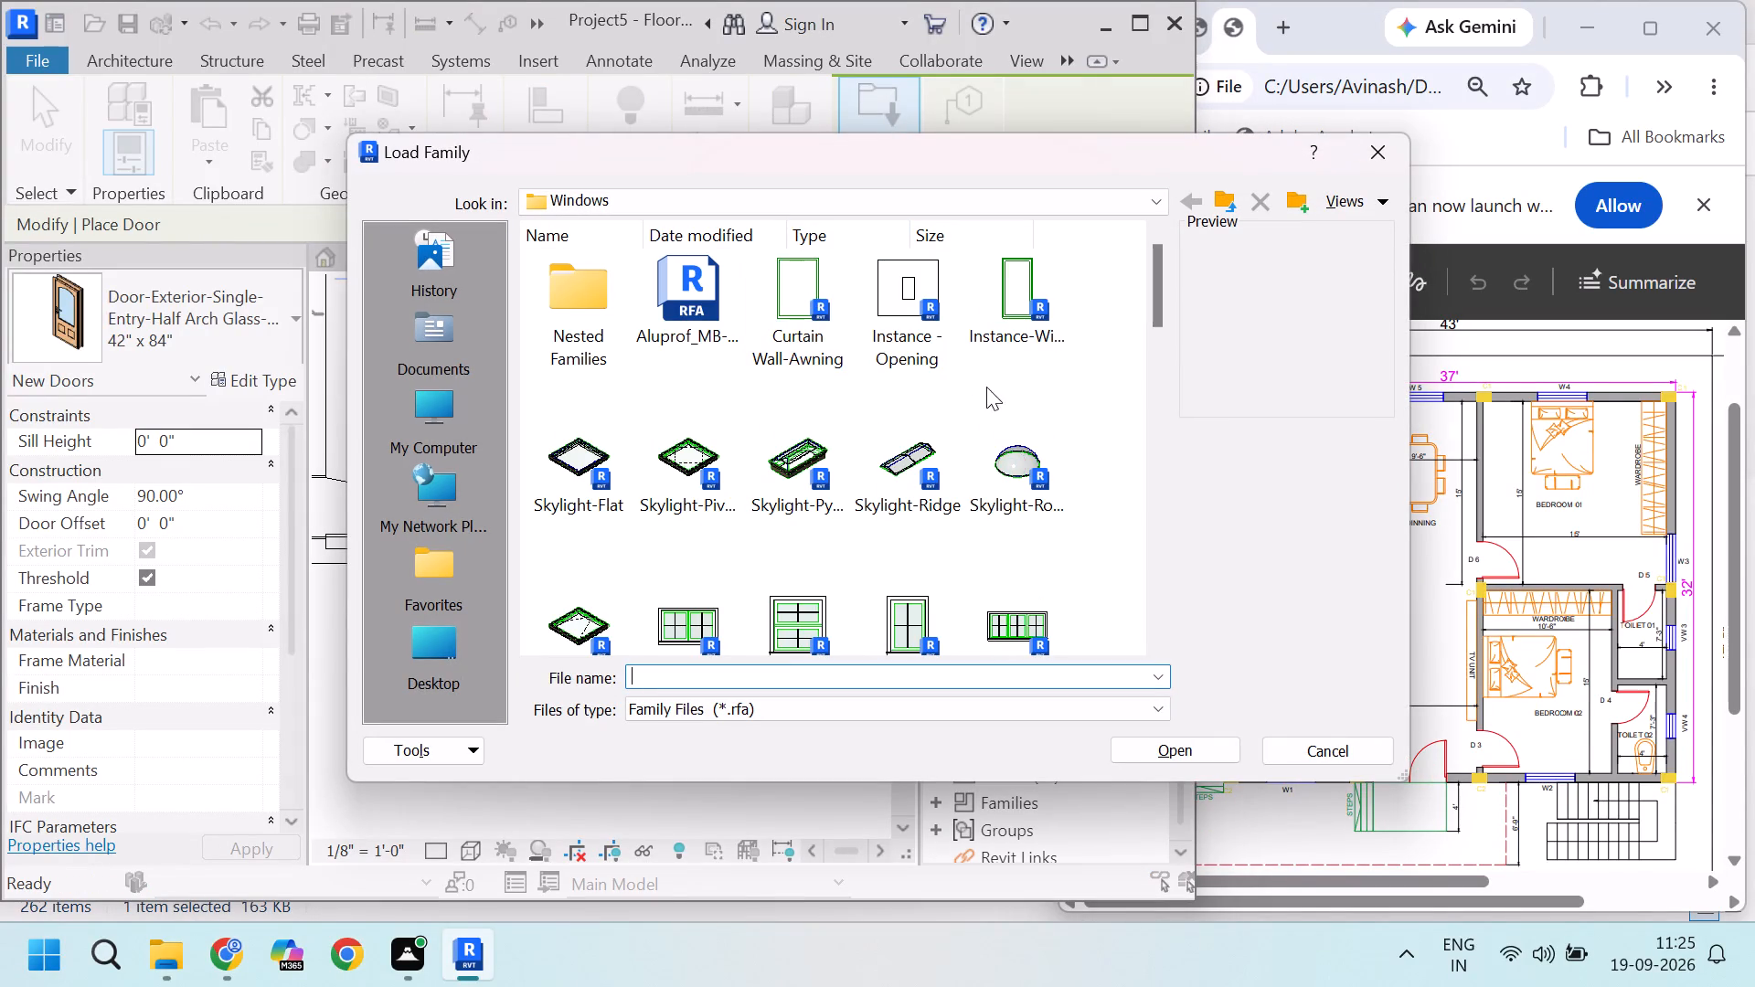
left_click(1232, 199)
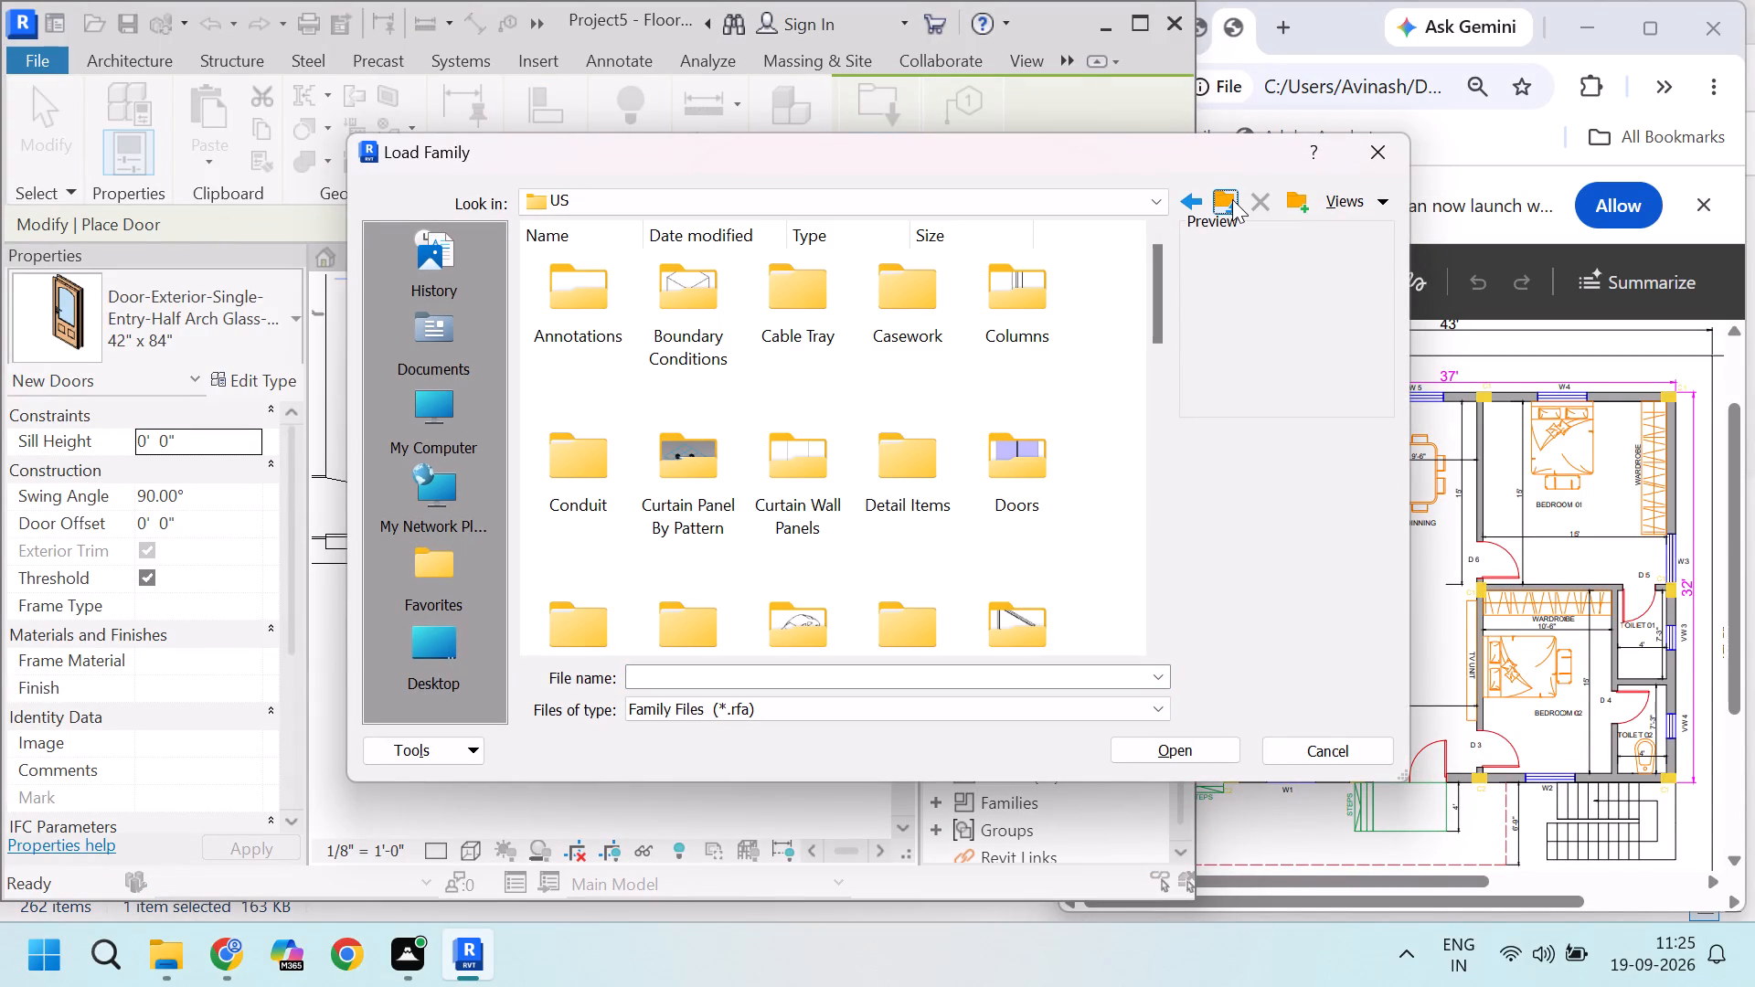
scroll(976, 435, "up", 12)
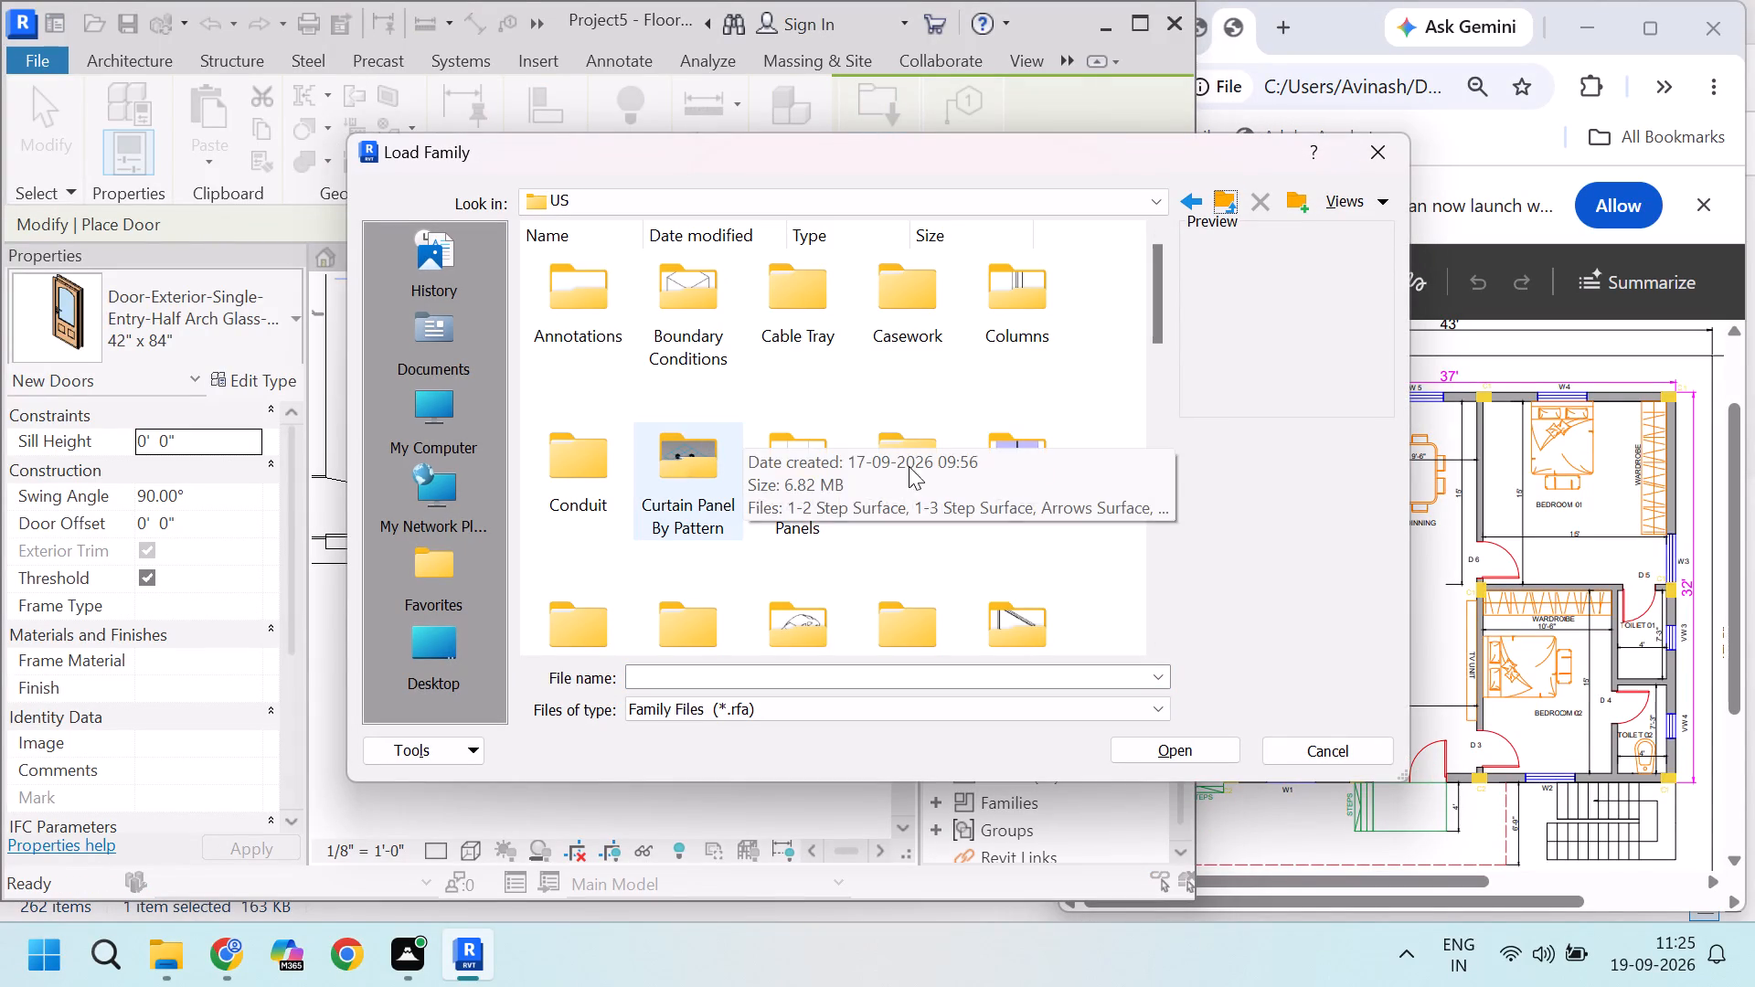
double_click(1027, 456)
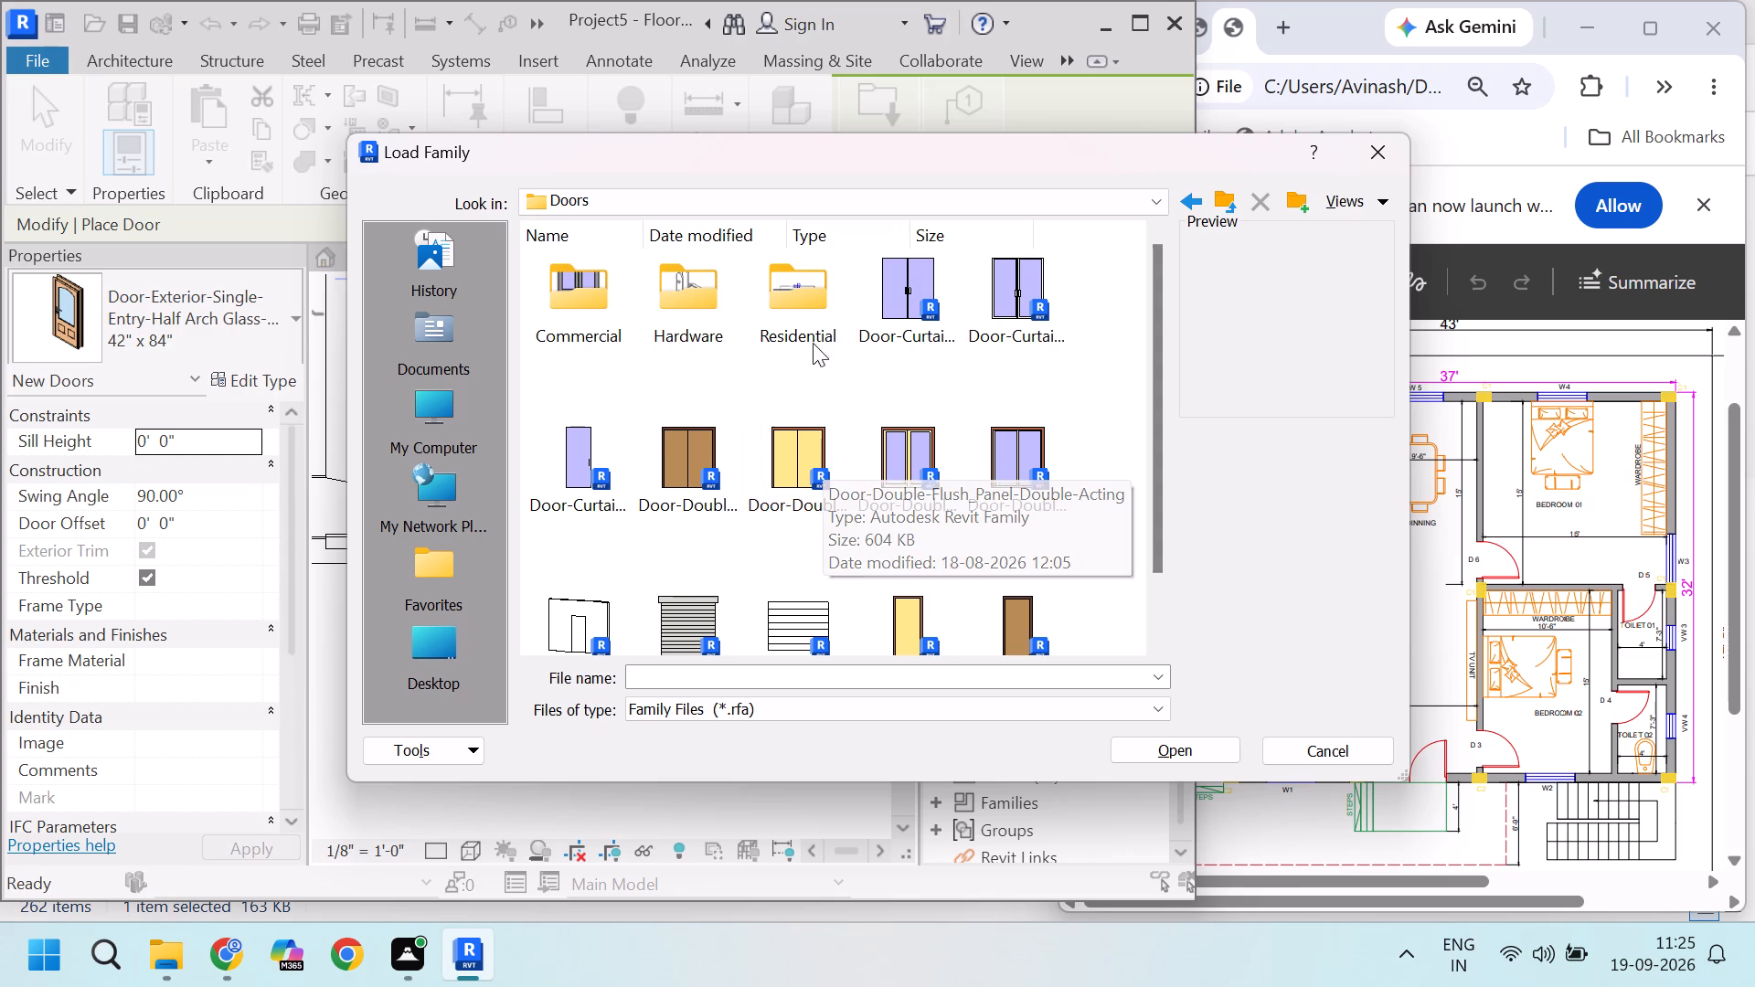
scroll(798, 453, "down", 3)
scroll(798, 453, "up", 3)
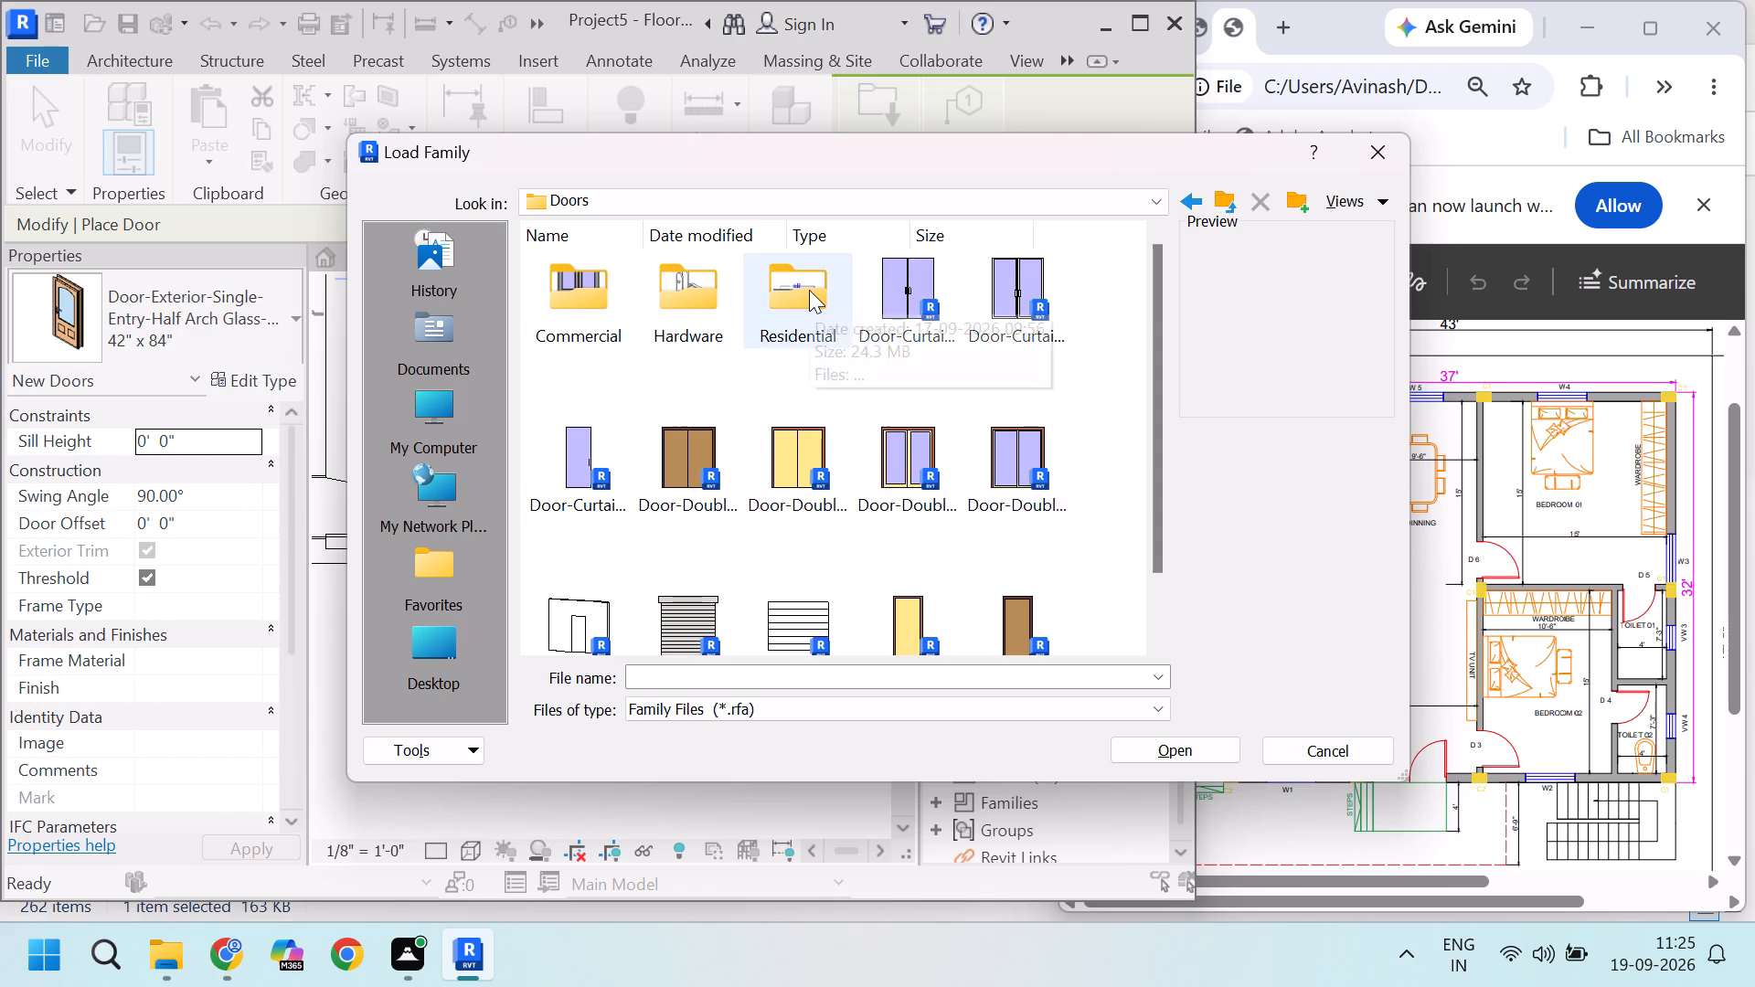
double_click(809, 290)
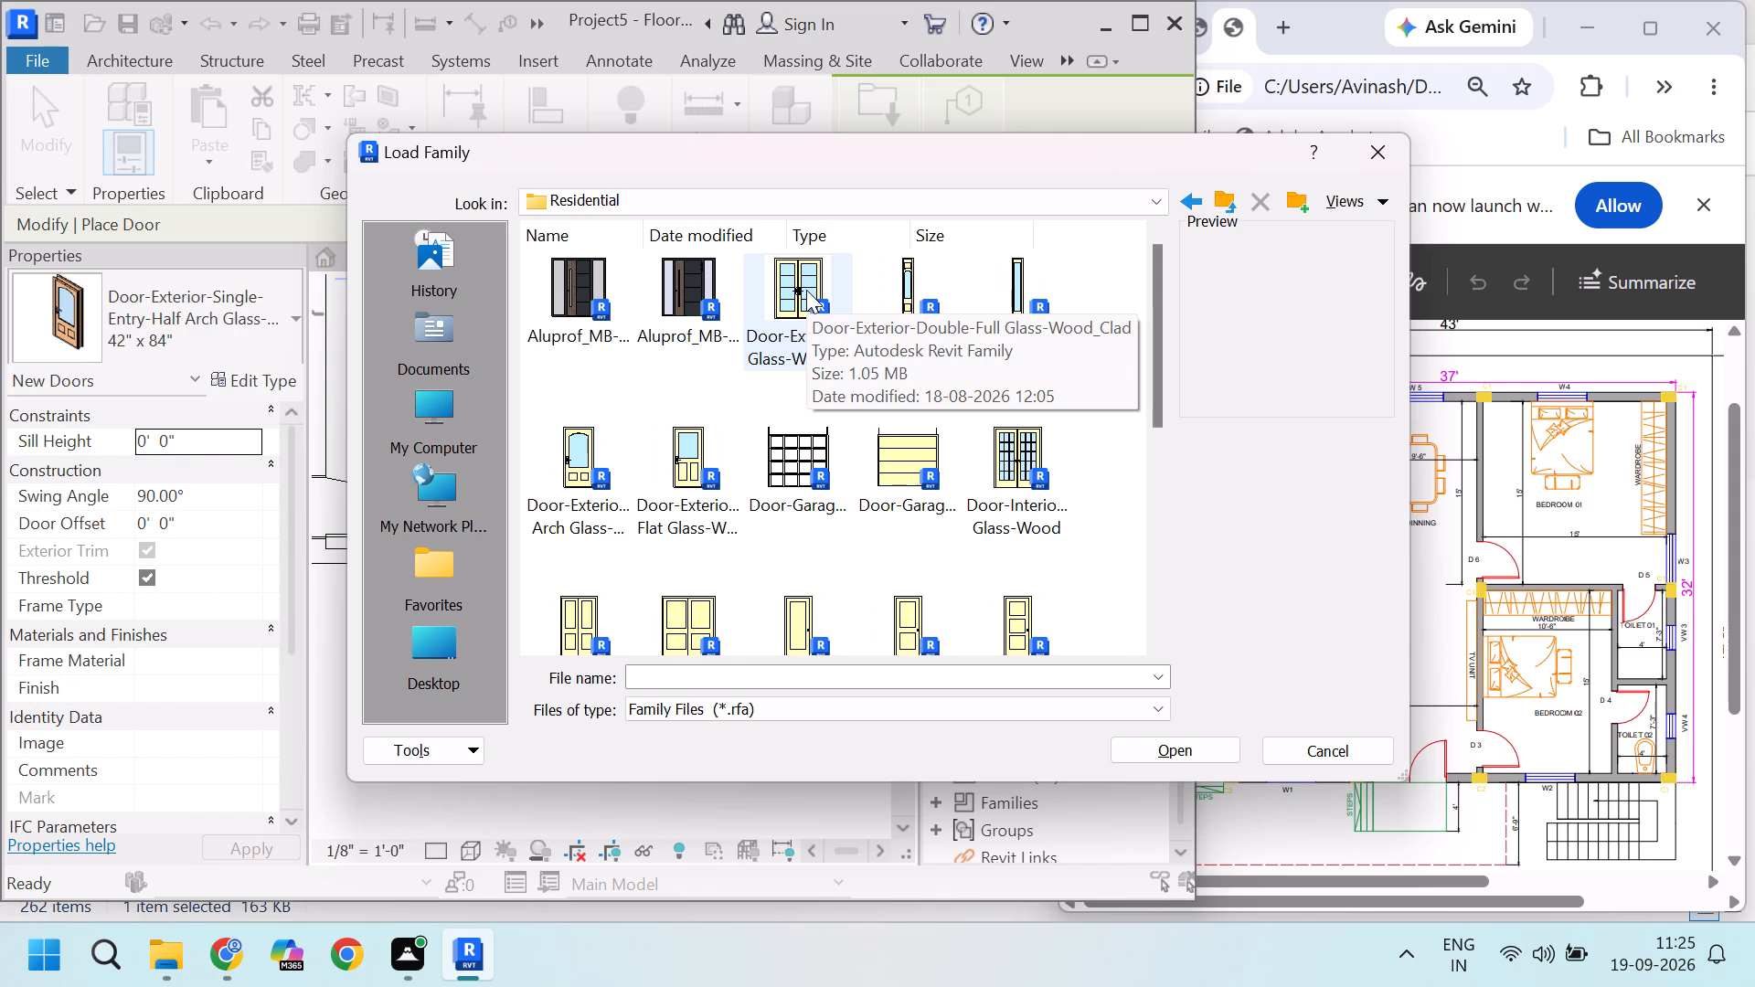
left_click(806, 290)
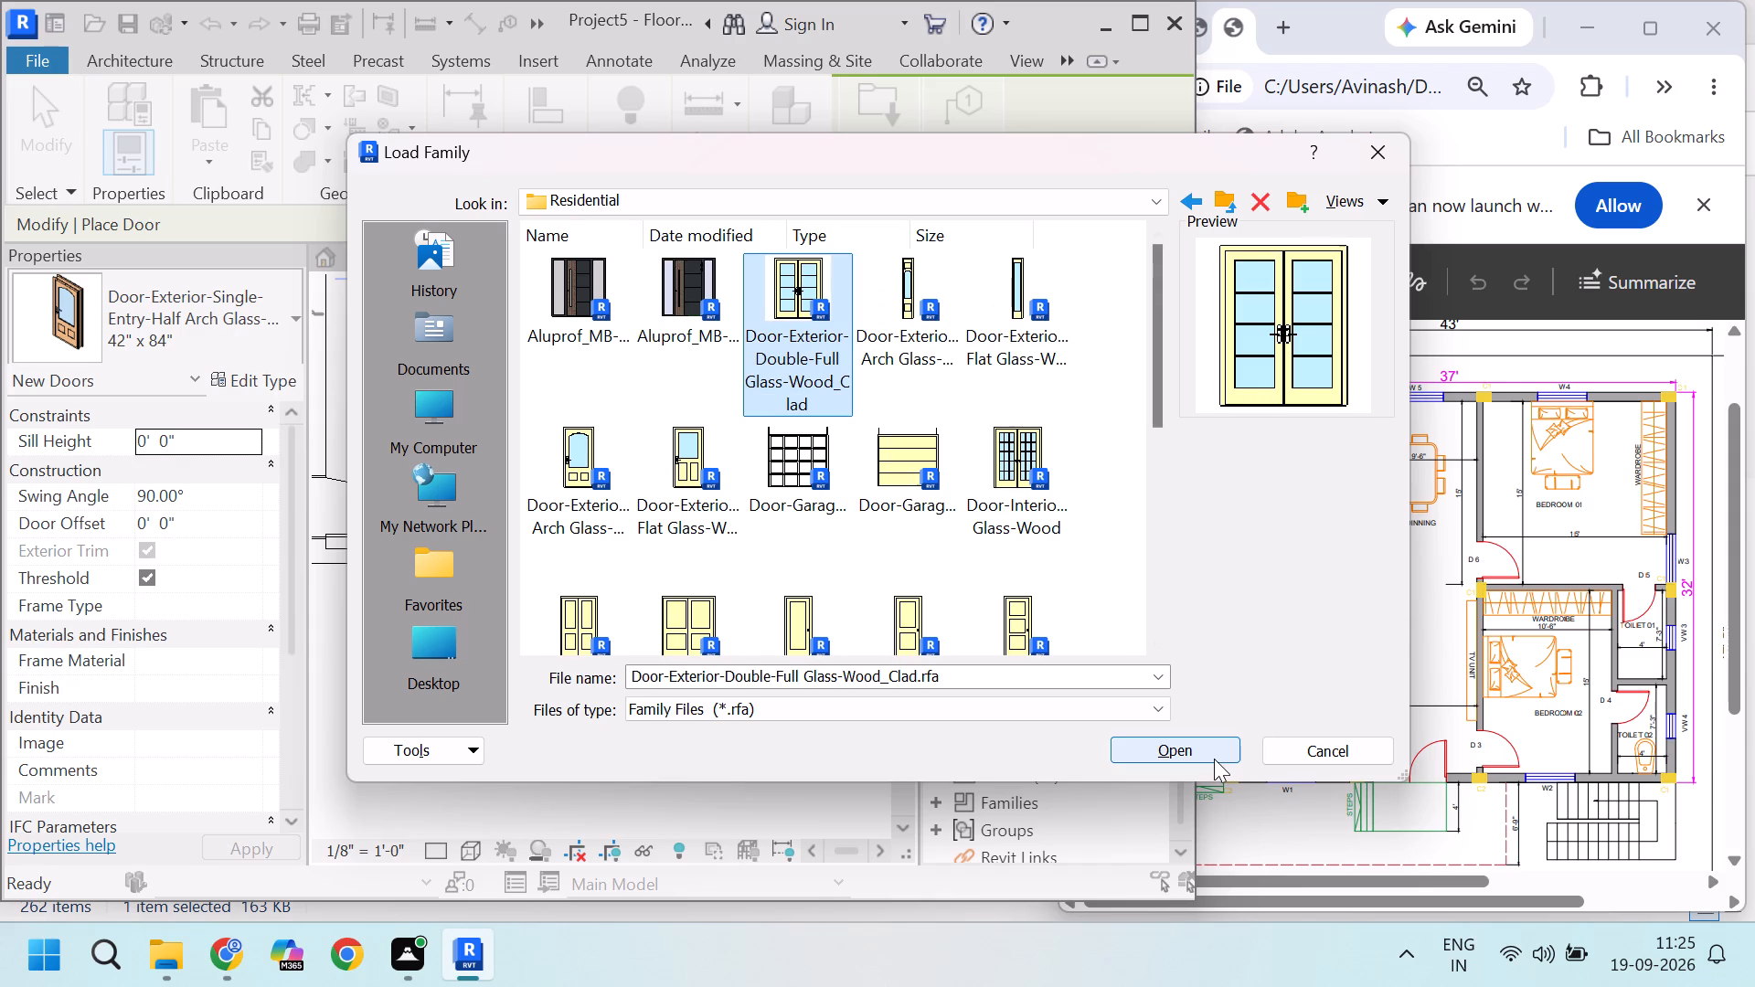
left_click(1214, 759)
Load the 60" x 84" type (5'-0" wide, 7'-0" high) of the double full-glass exterior door family.
scroll(534, 438, "down", 4)
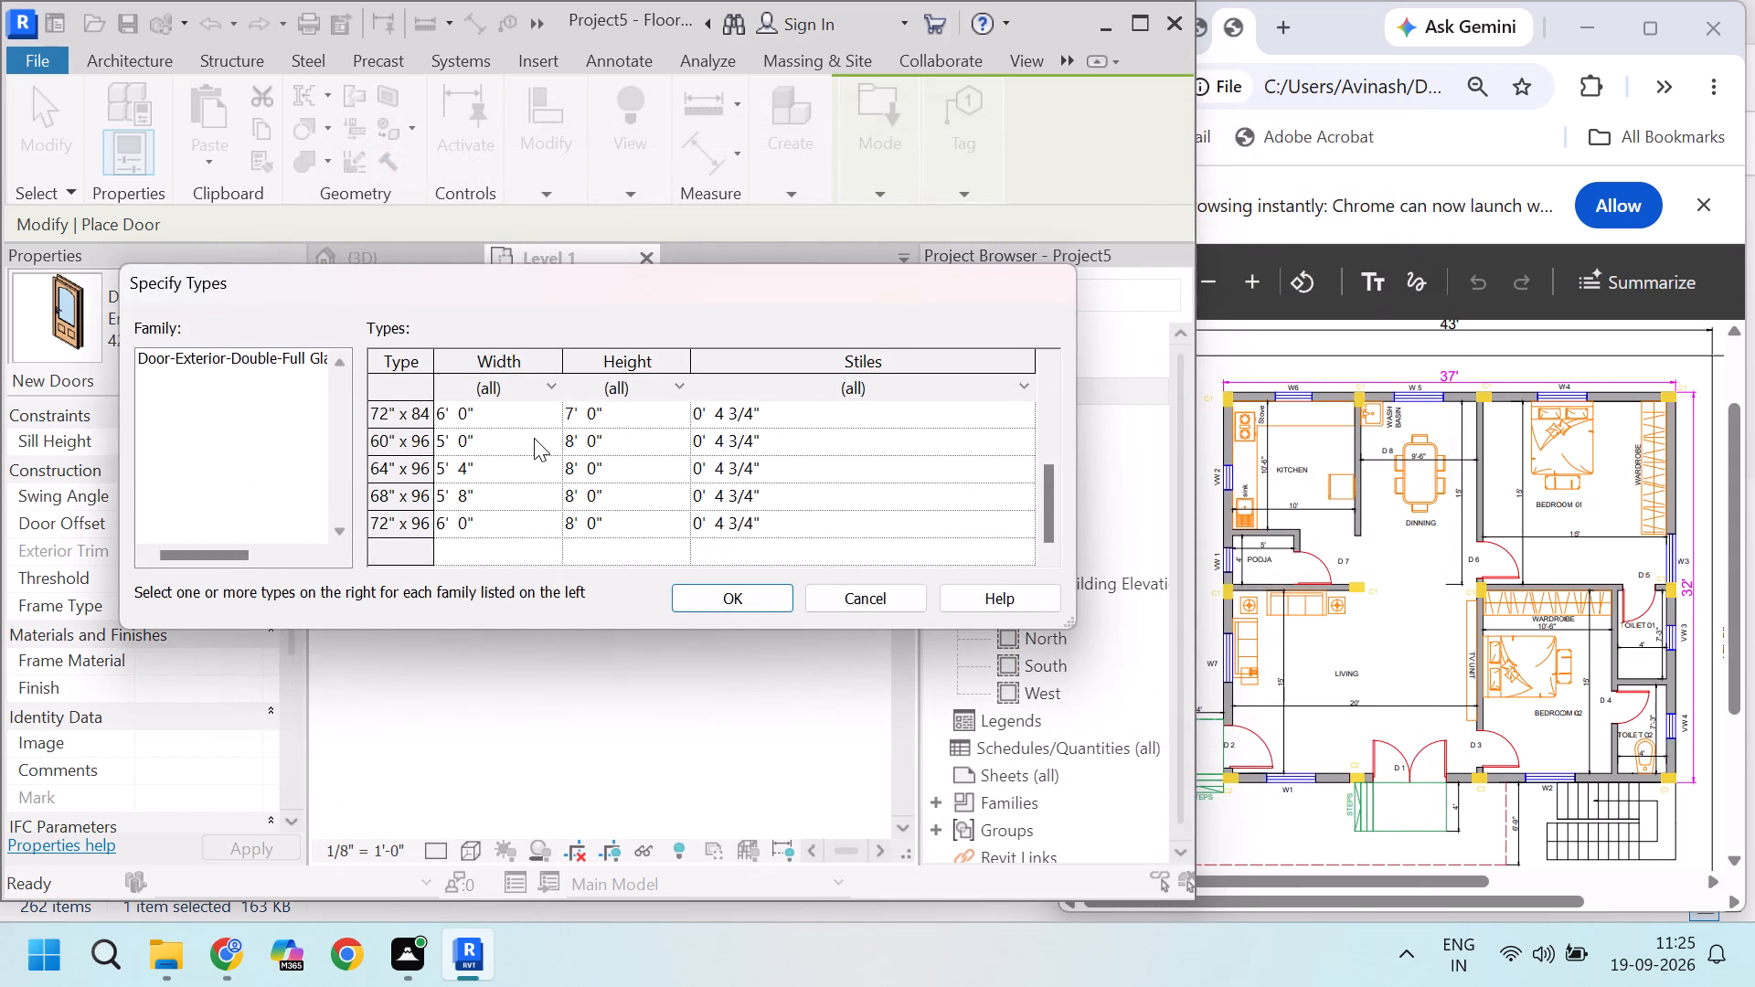
scroll(534, 438, "down", 3)
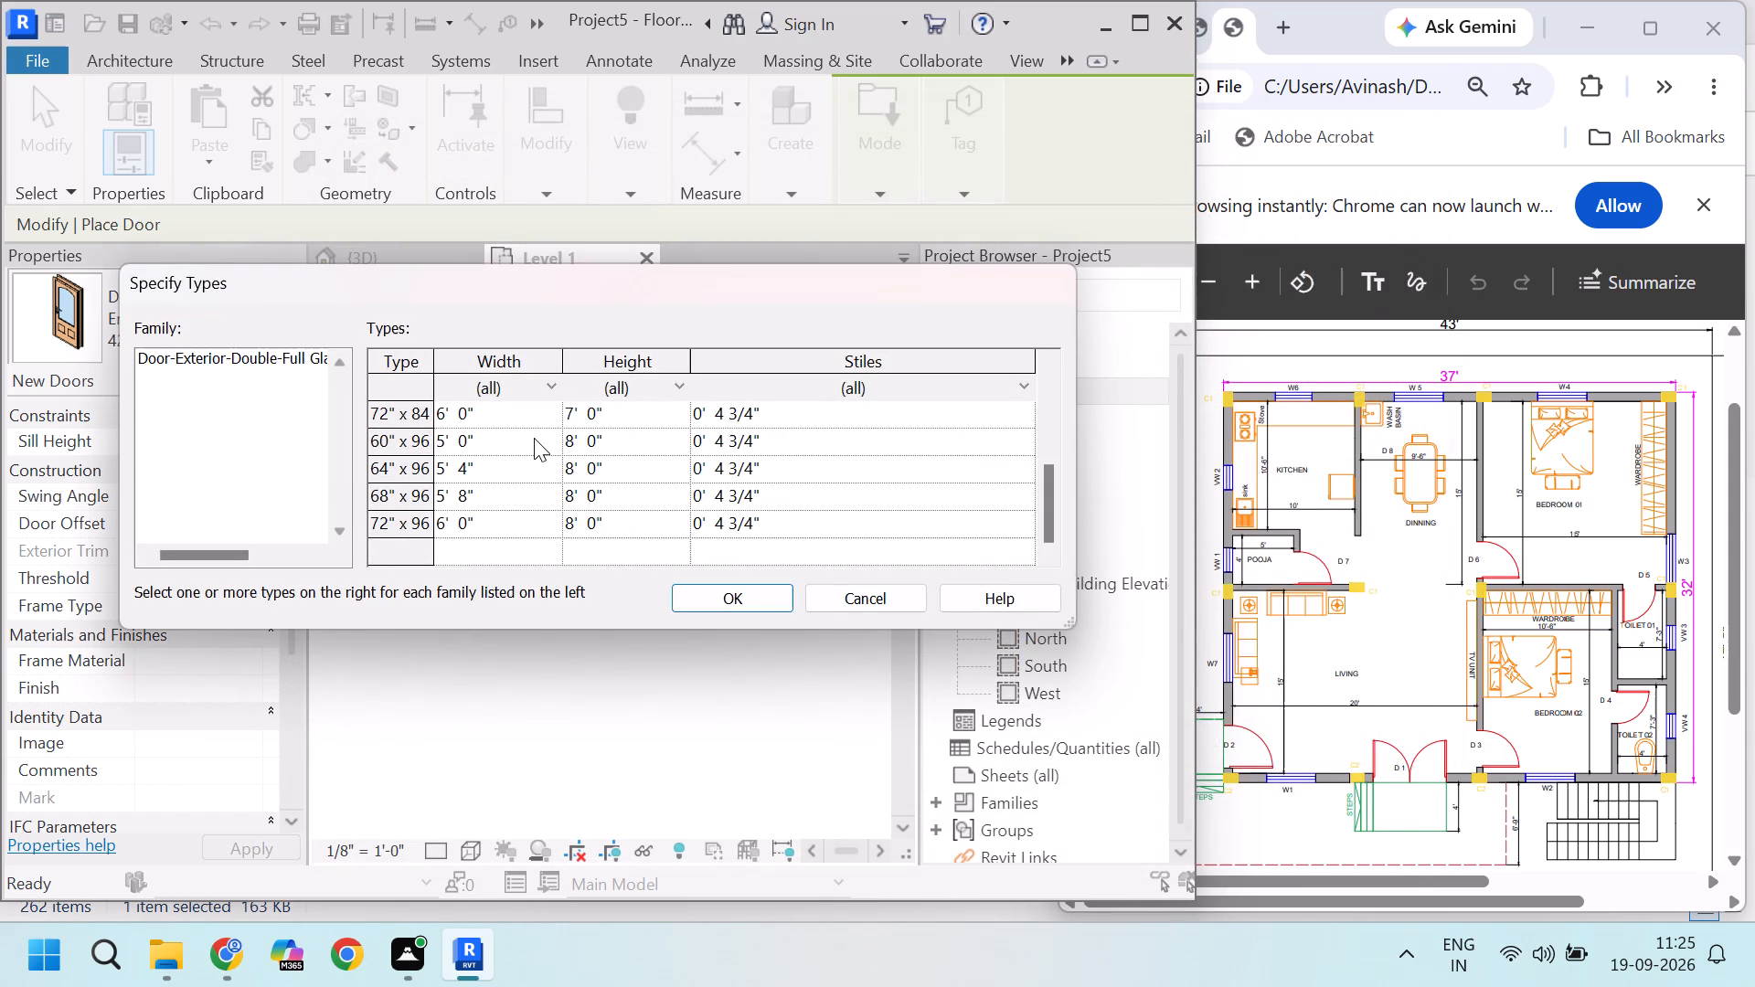
scroll(534, 438, "up", 2)
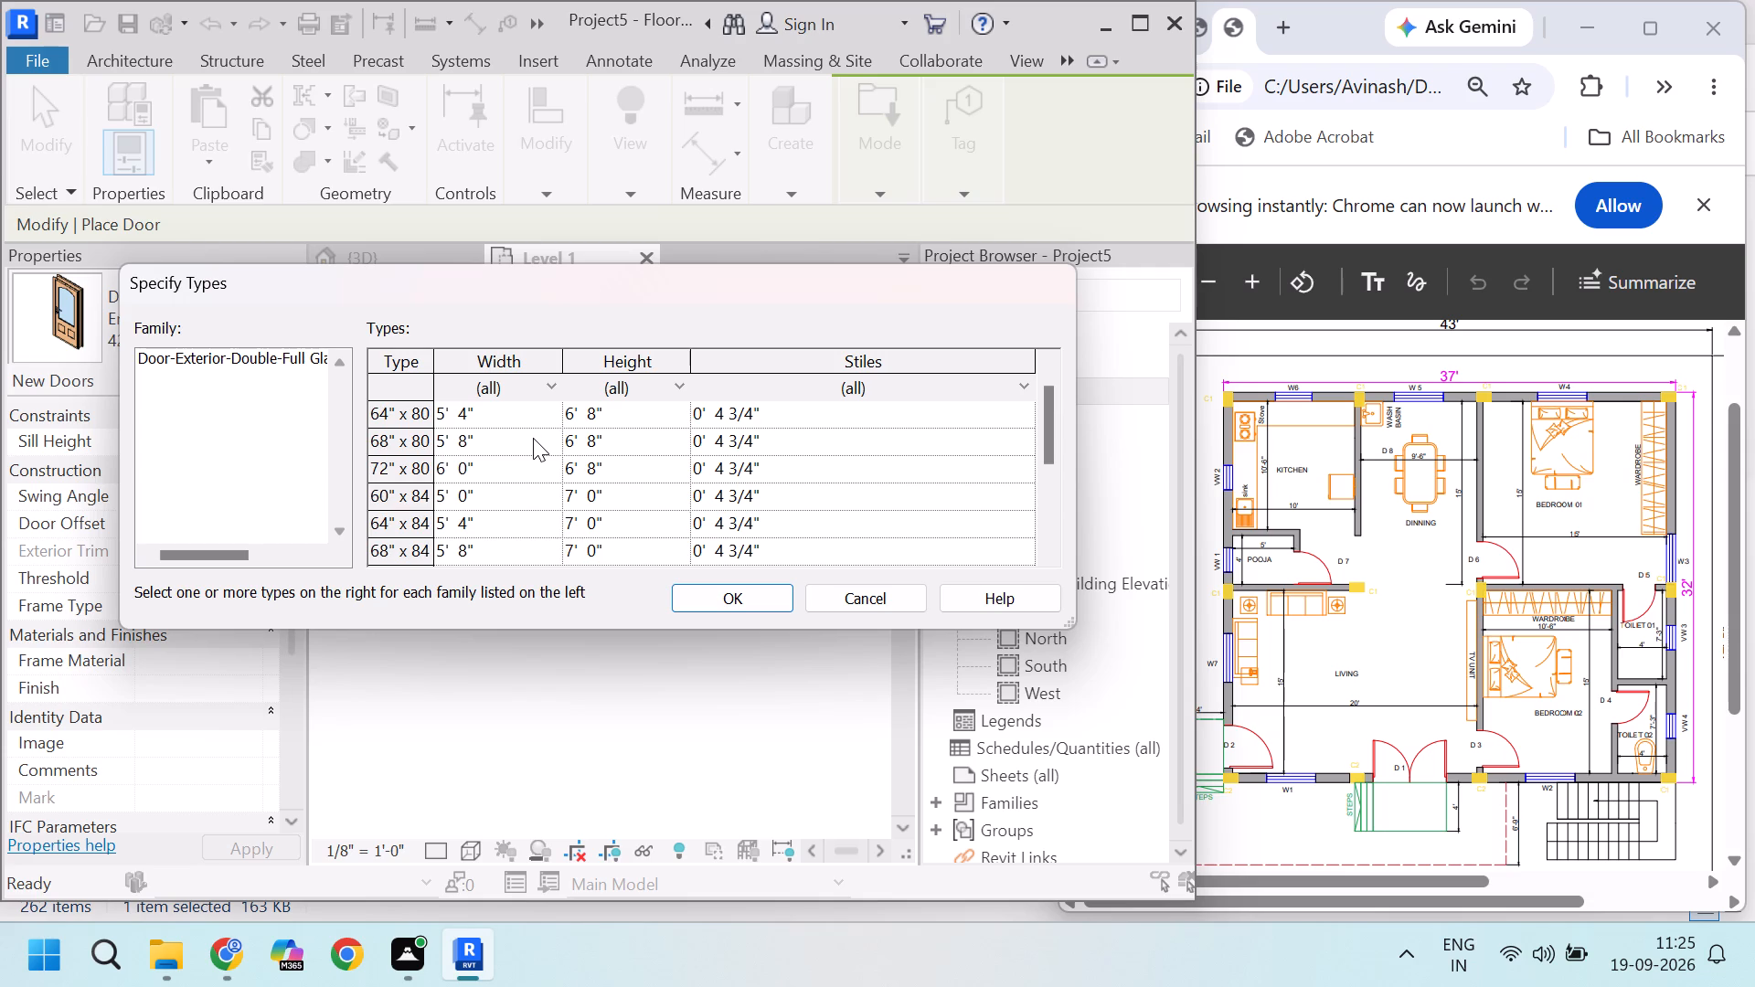
scroll(533, 438, "up", 3)
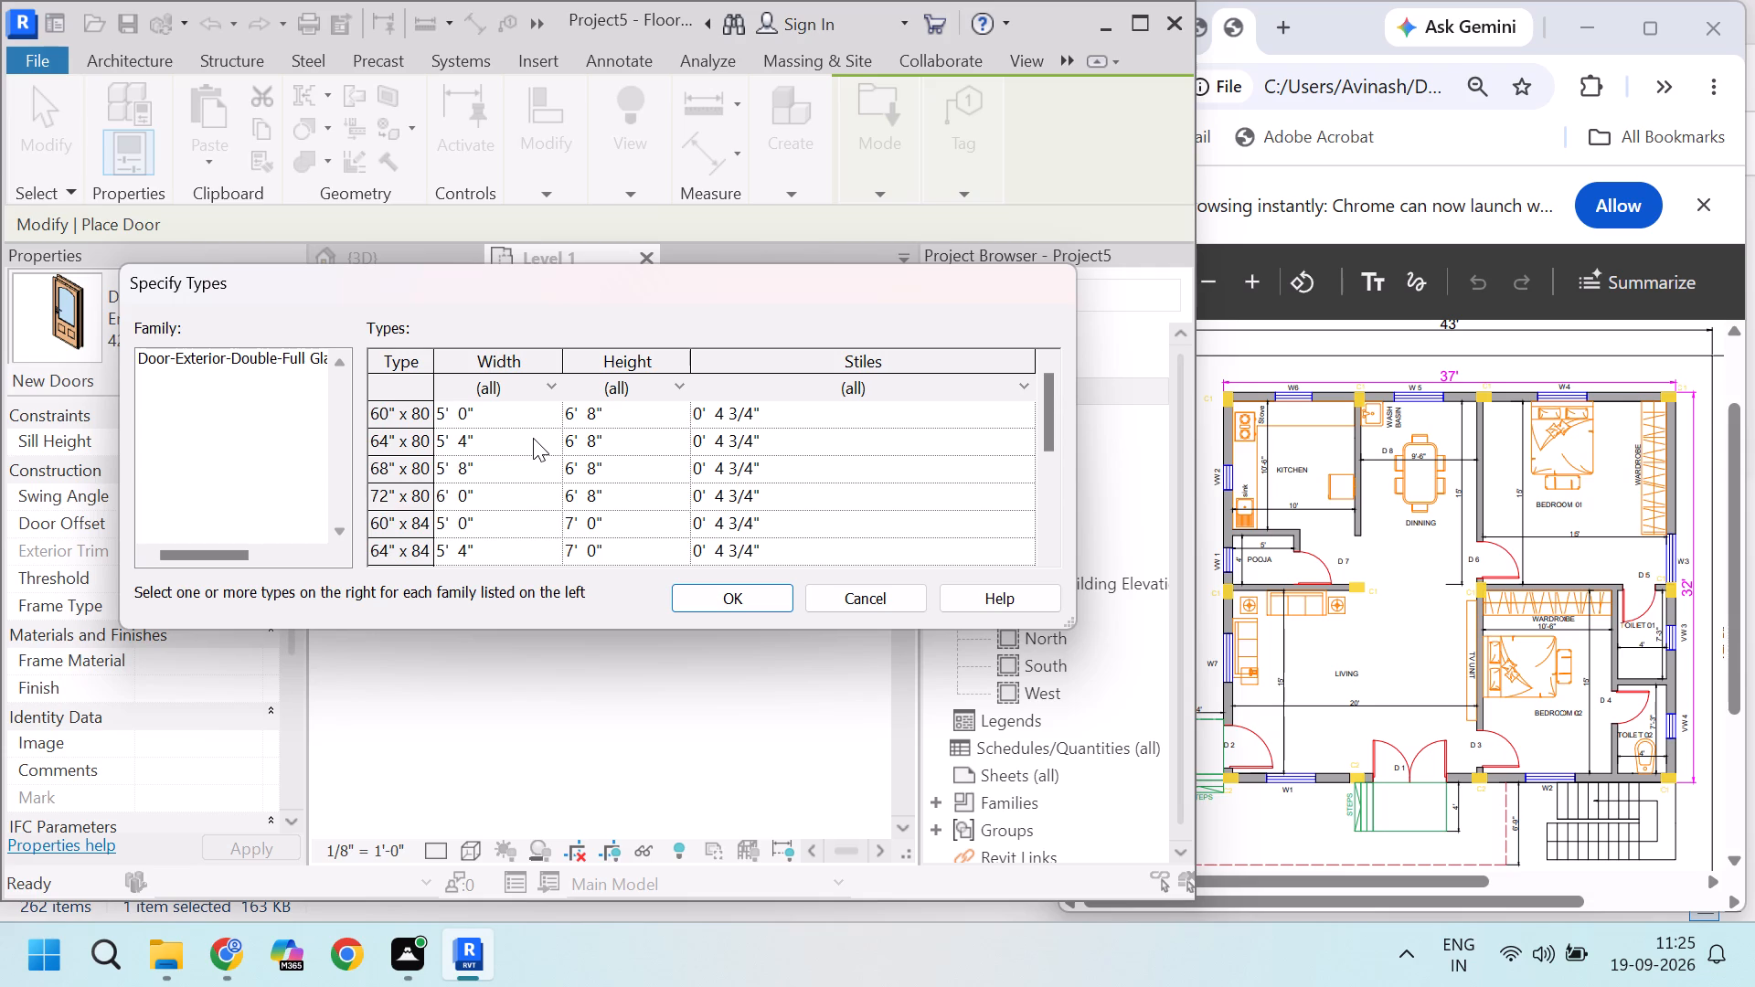
scroll(533, 445, "up", 5)
left_click(459, 517)
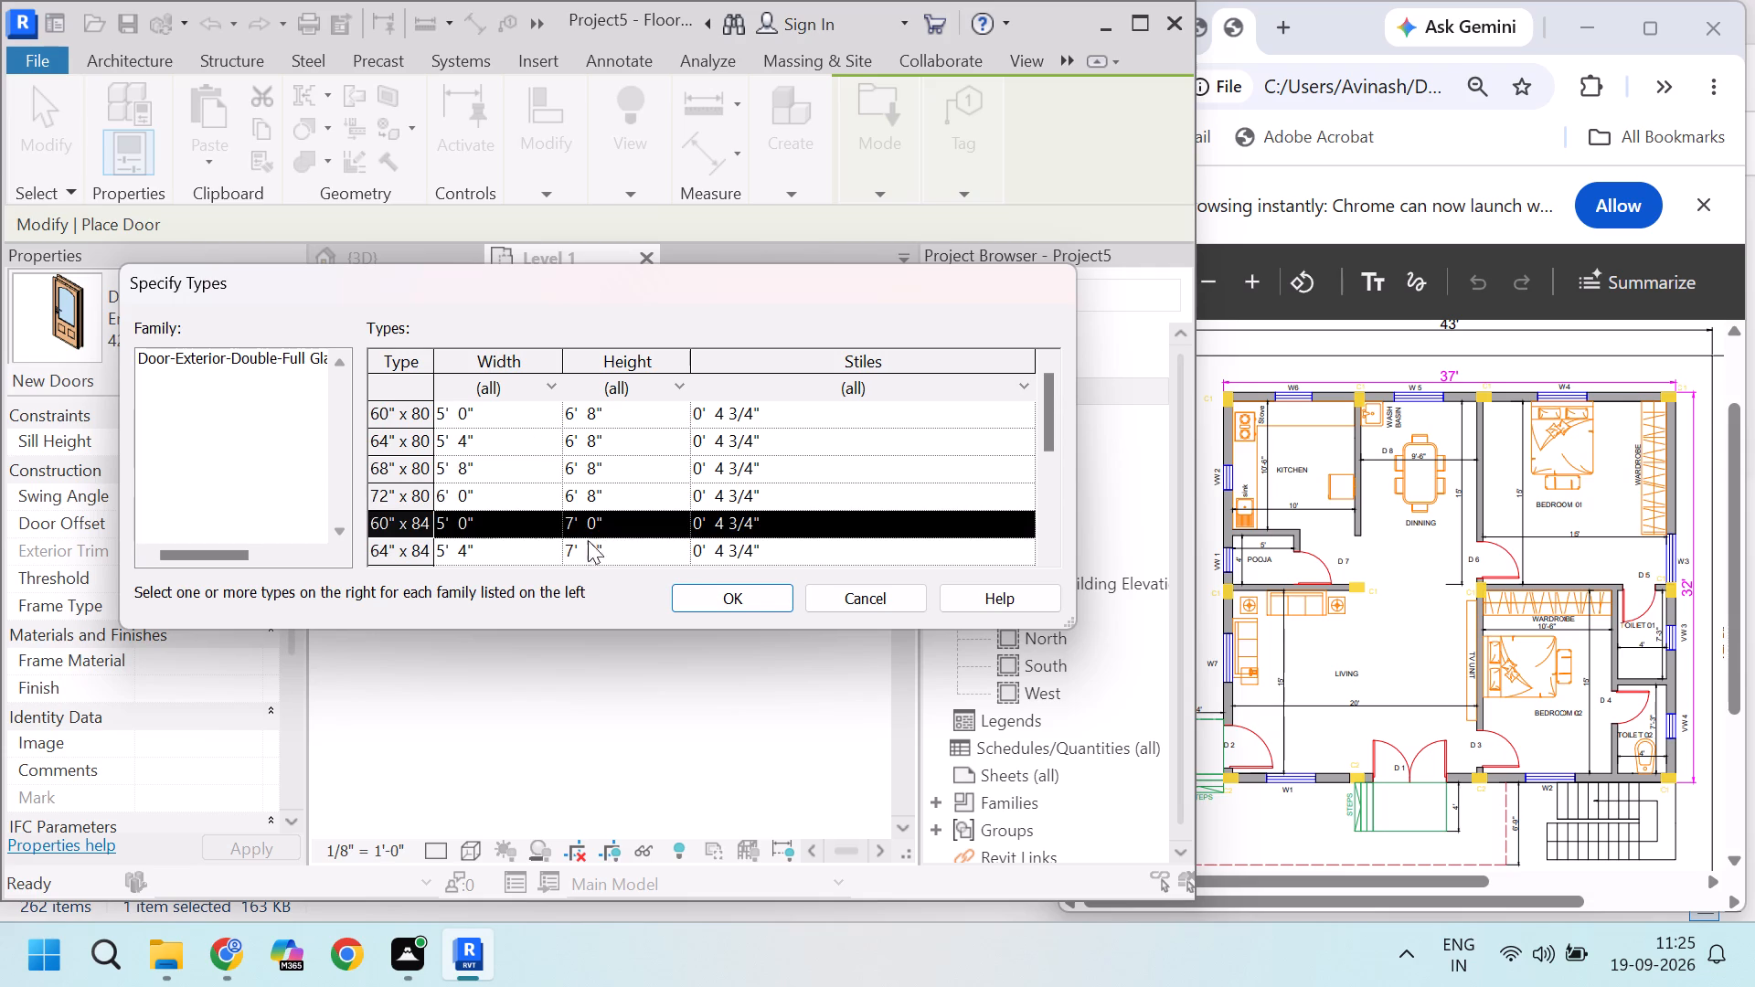
left_click(755, 600)
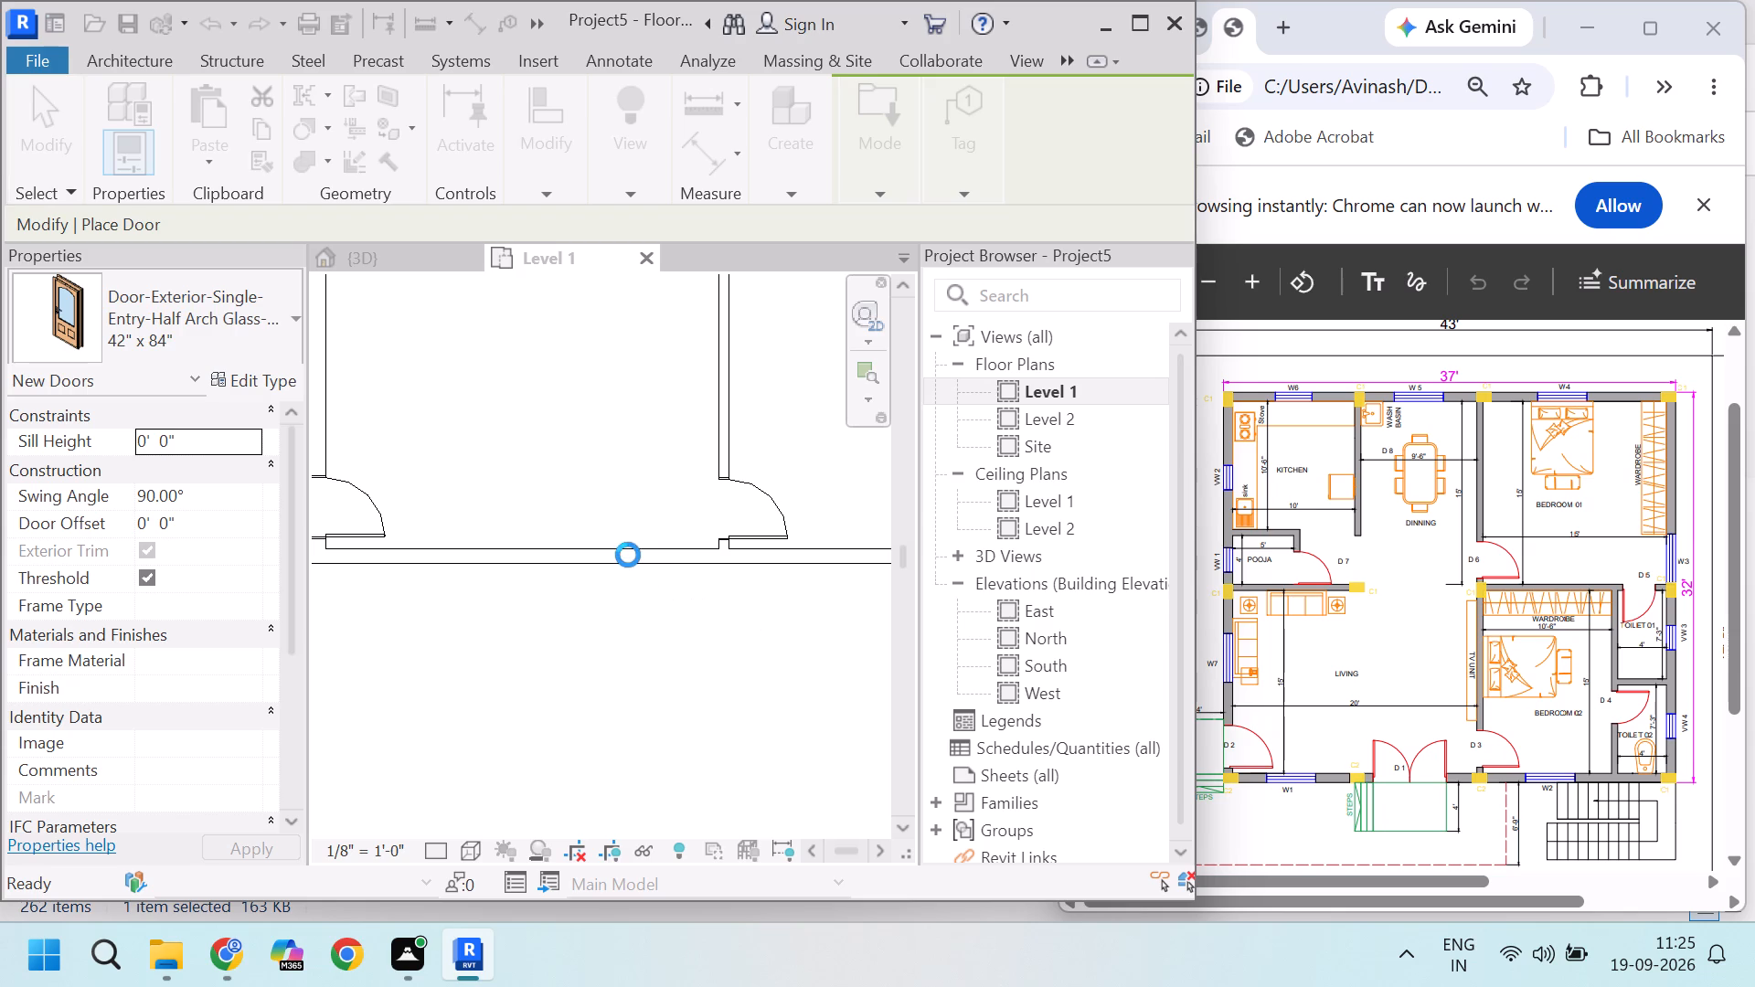
Place the 60" x 84" double door in the living room's south exterior wall, centred about 5'-0" west of Bedroom 02's west wall, swinging inward.
scroll(628, 555, "up", 2)
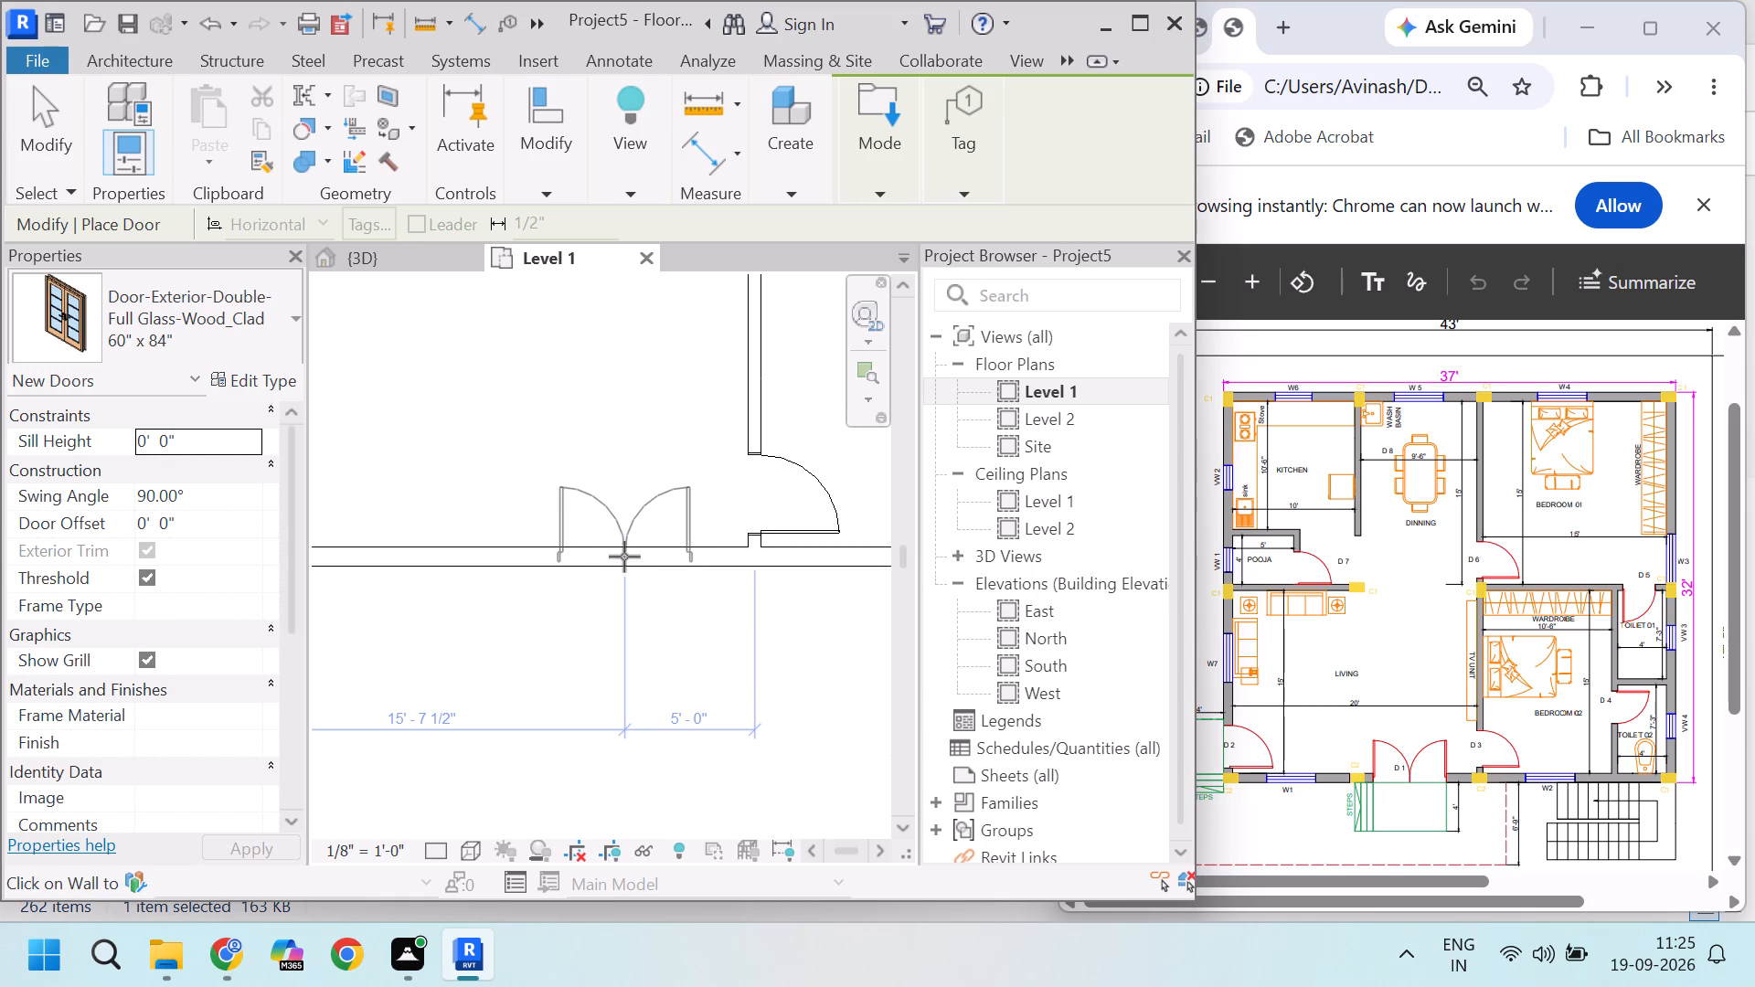
left_click(629, 551)
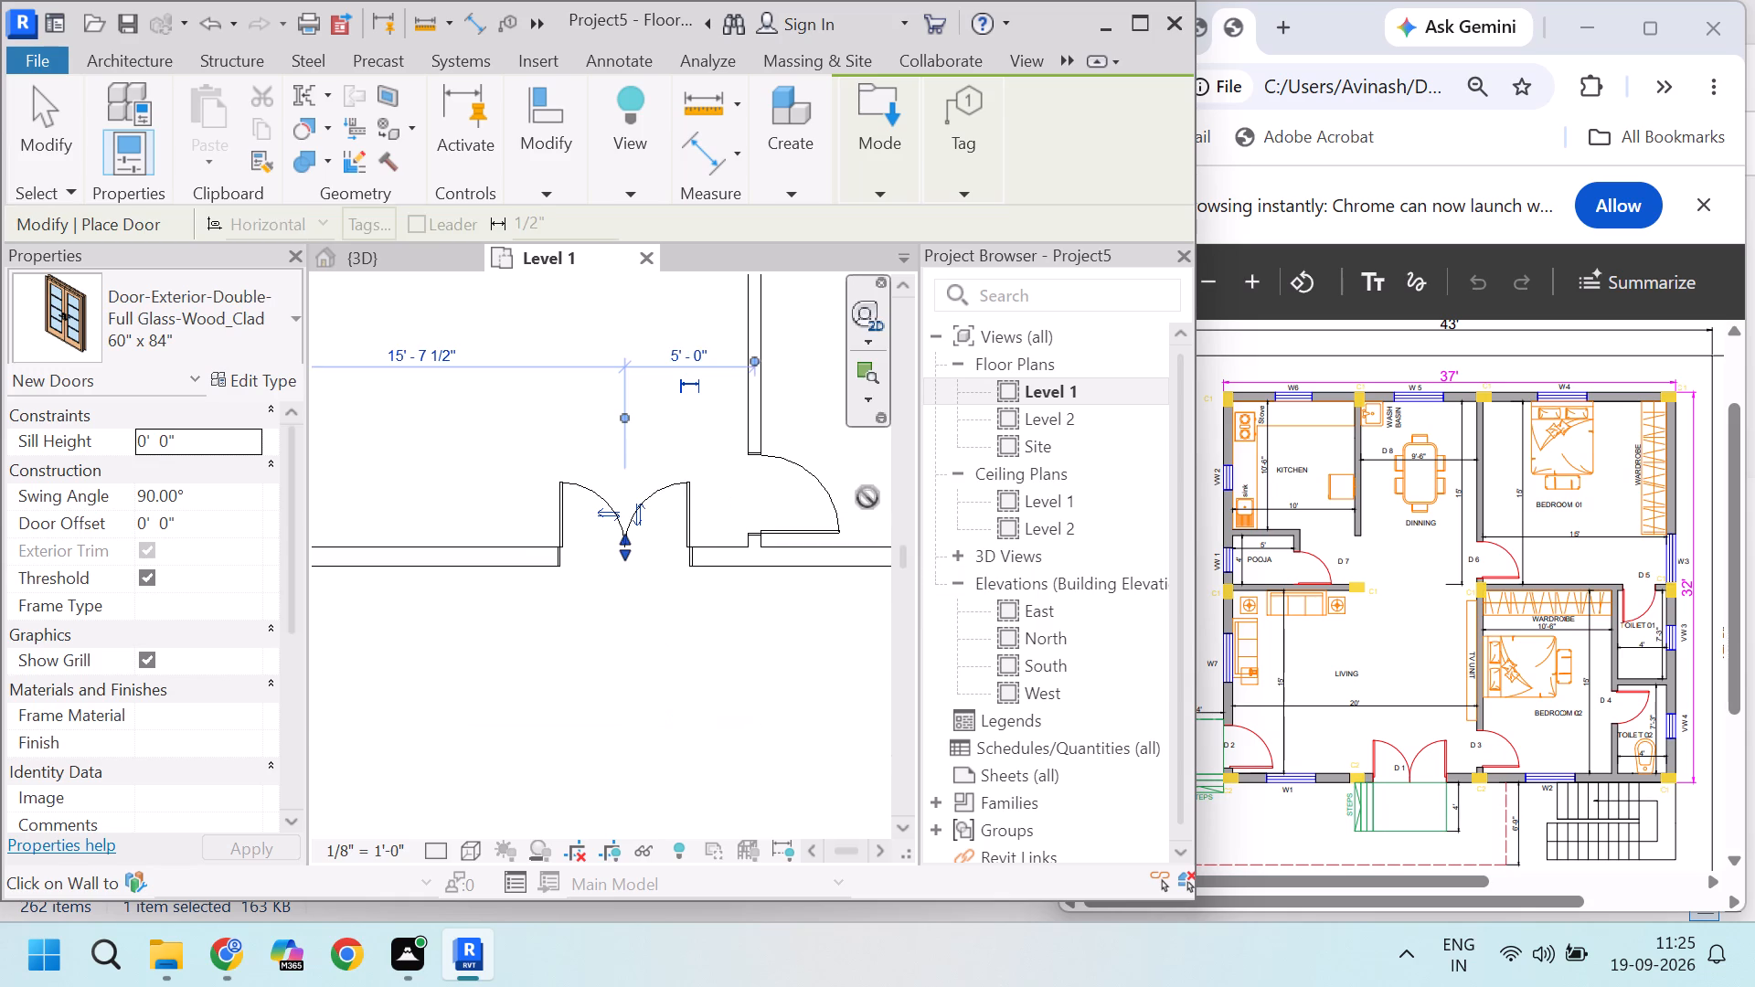
End door placement, examine the double entrance door from the front in the 3D view, and return to the Level 1 floor plan.
left_click(401, 261)
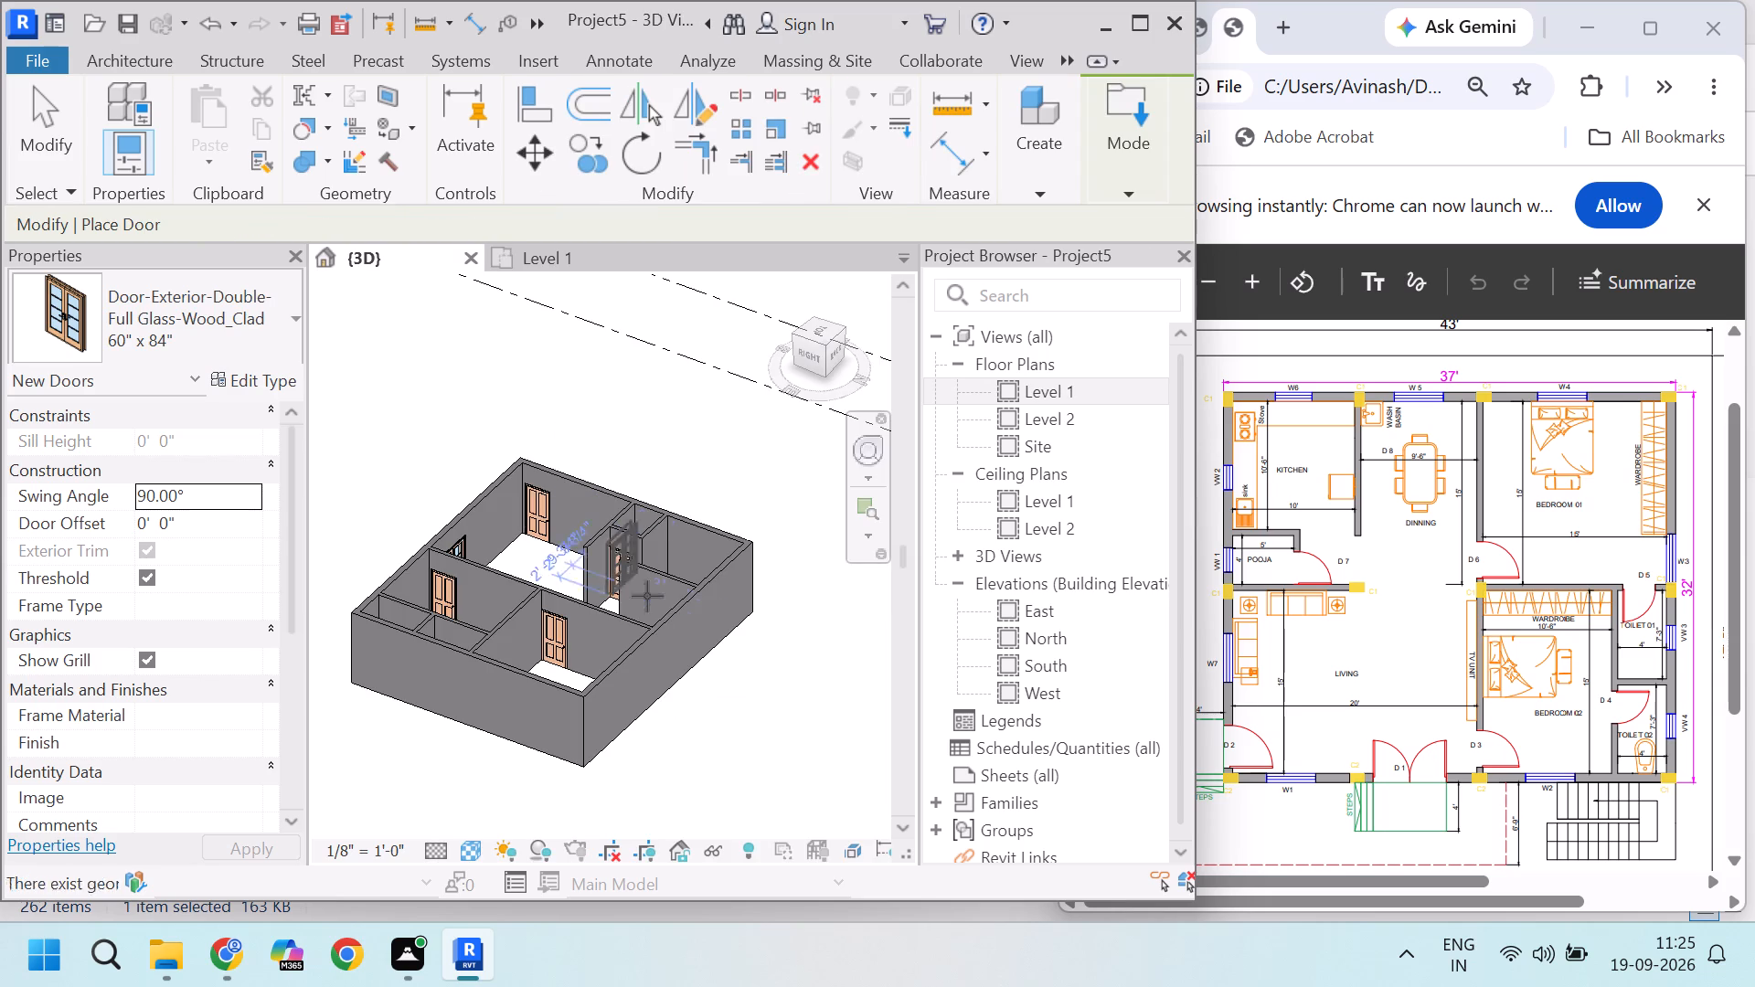
key("space")
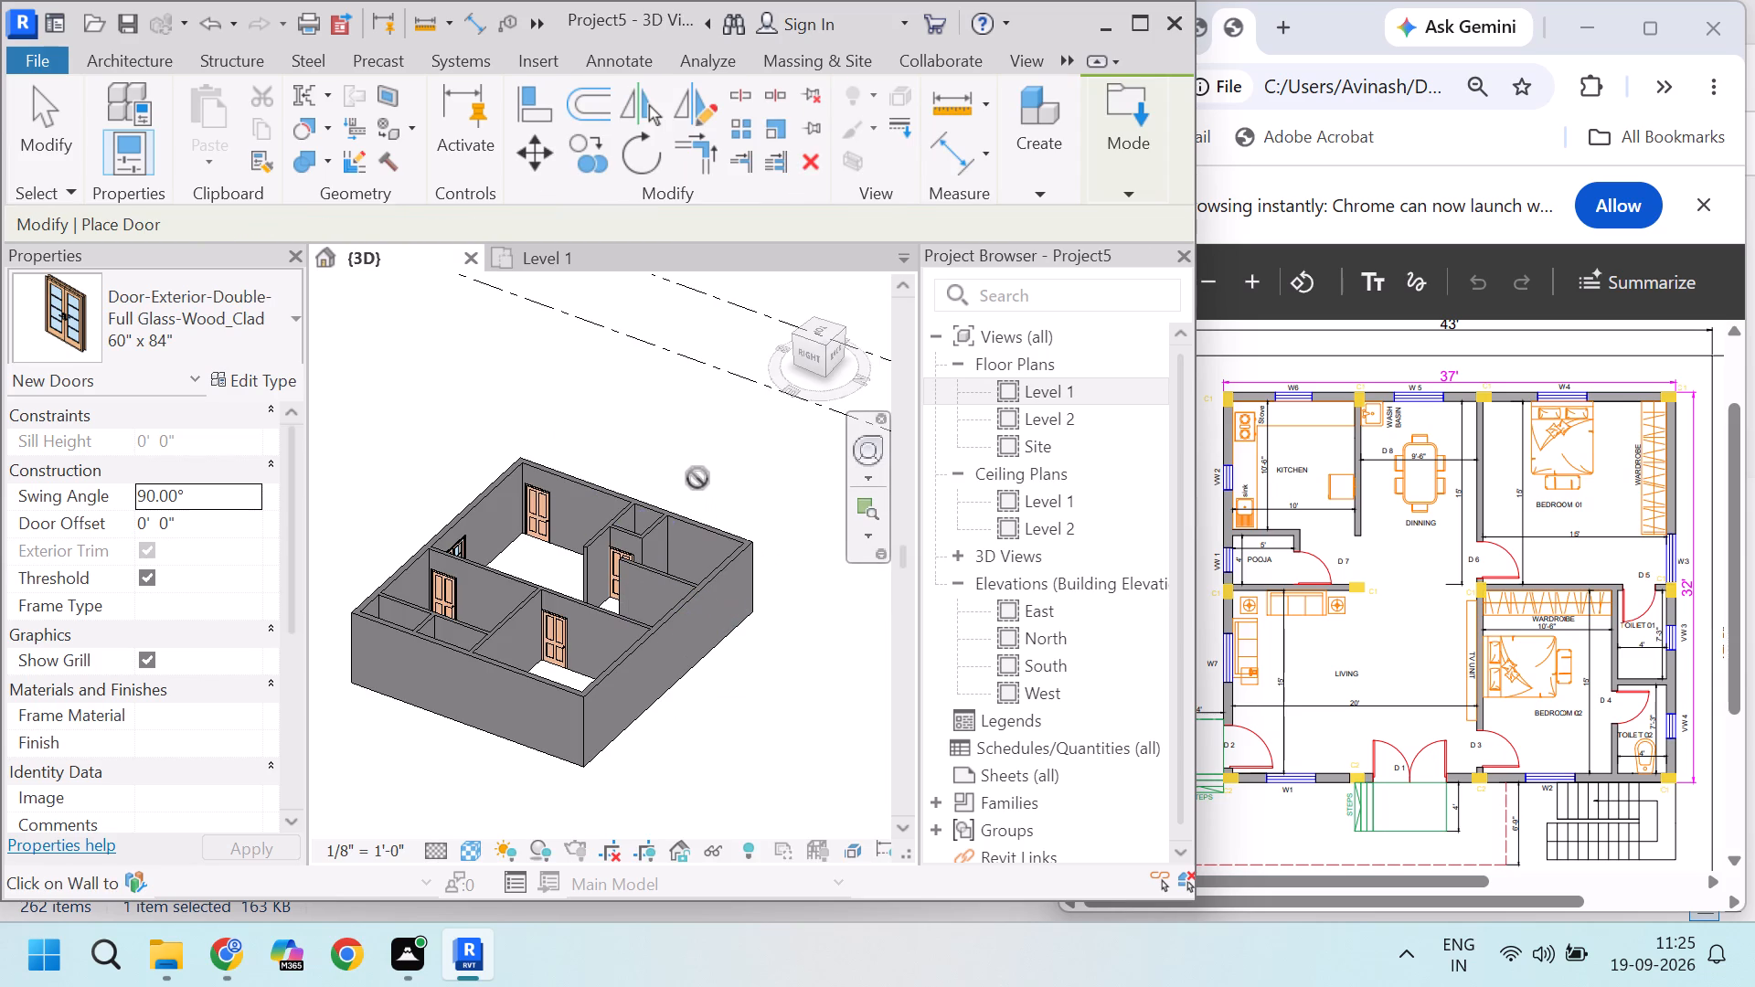
key("Escape")
key("Escape")
scroll(626, 498, "down", 3)
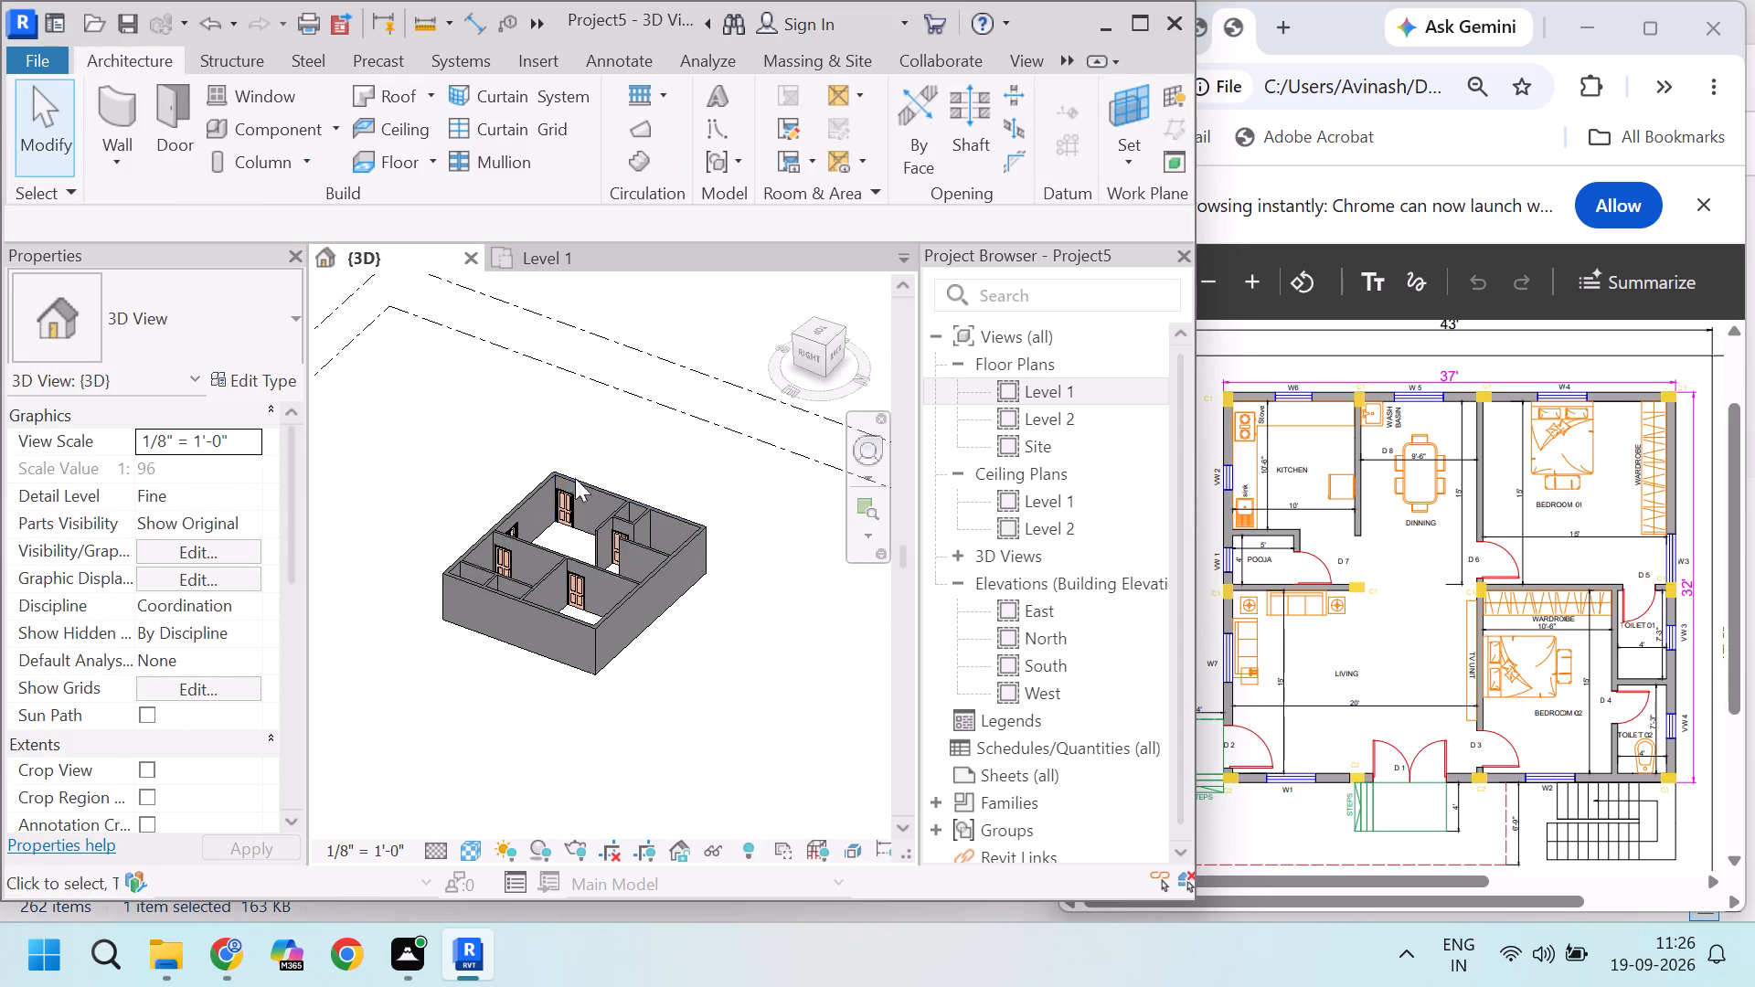
scroll(568, 525, "up", 4)
left_click_drag(813, 358, 706, 371)
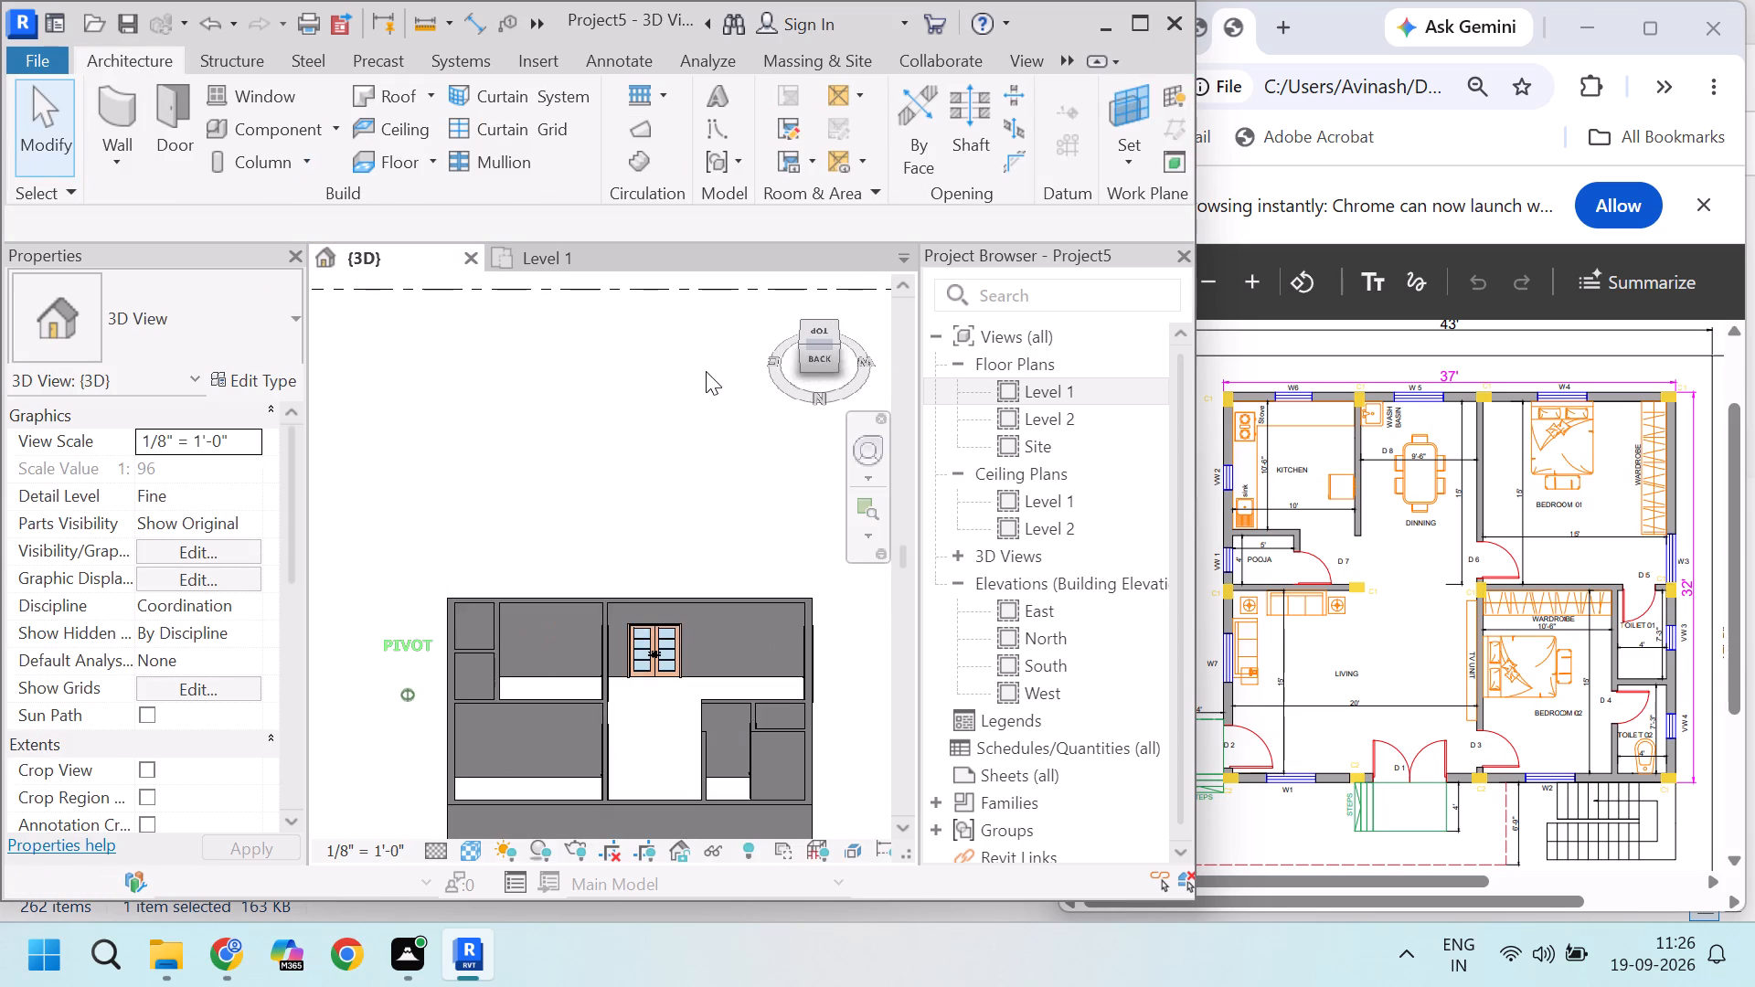
left_click_drag(706, 371, 497, 365)
scroll(739, 551, "down", 6)
scroll(409, 629, "up", 12)
scroll(581, 656, "down", 3)
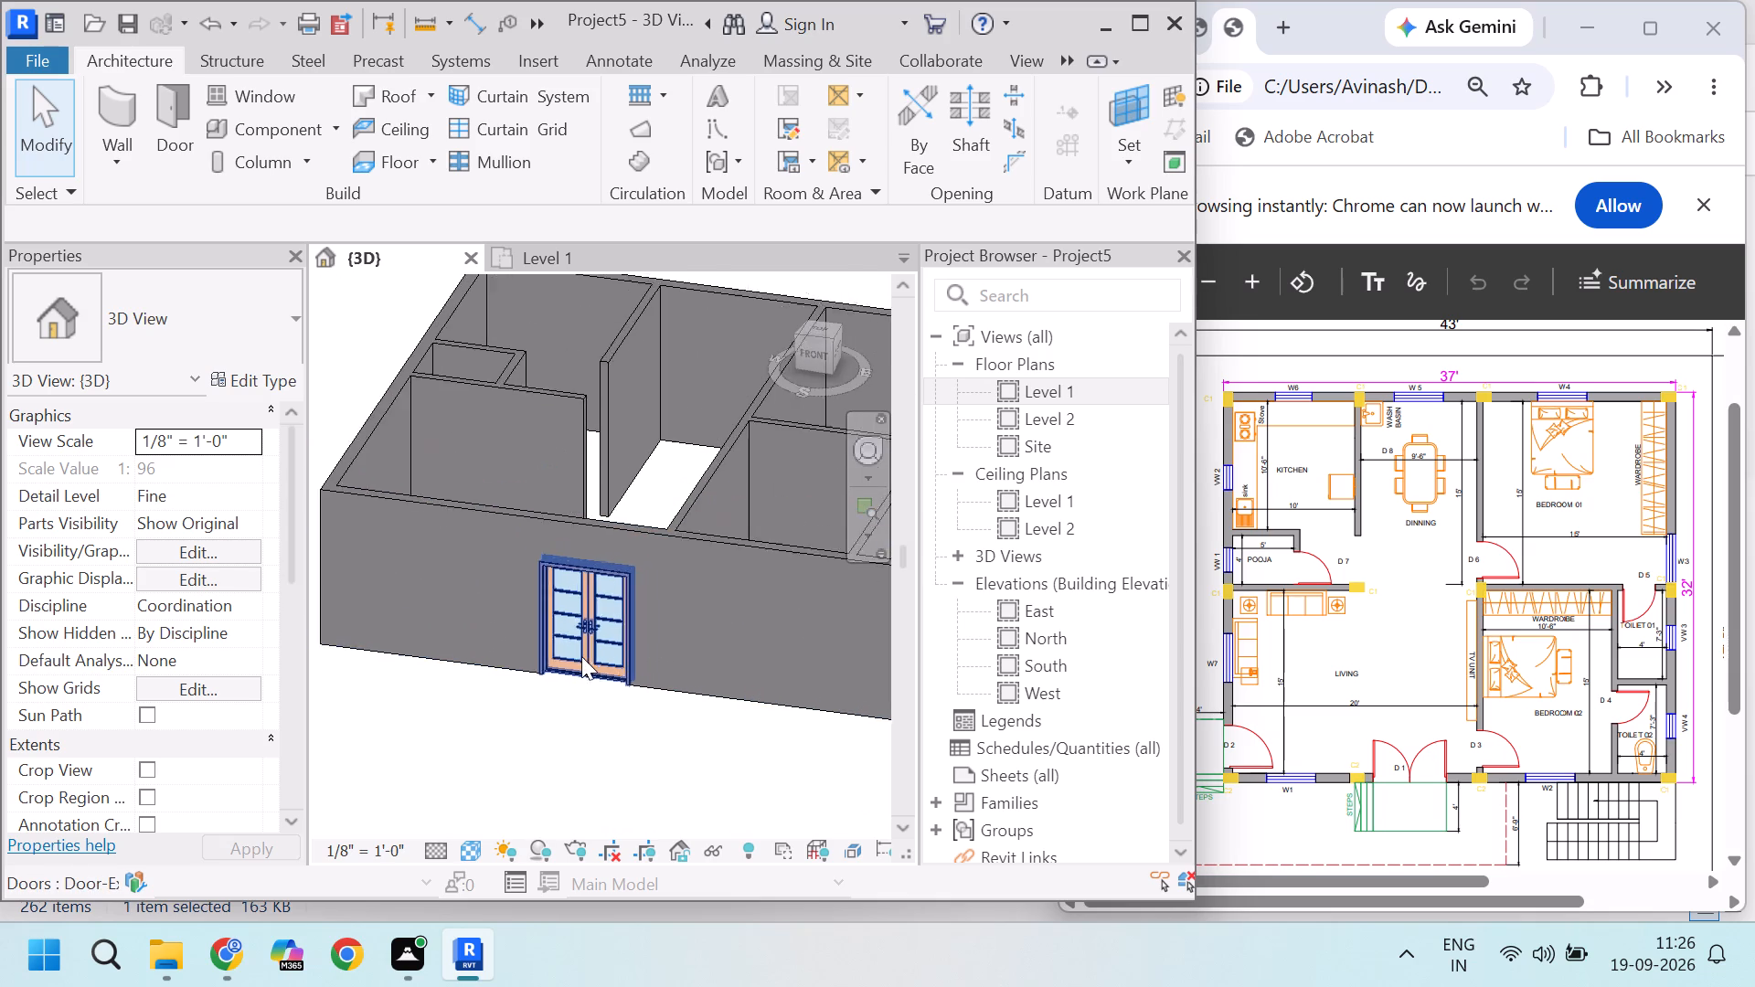
scroll(611, 629, "up", 2)
left_click(543, 262)
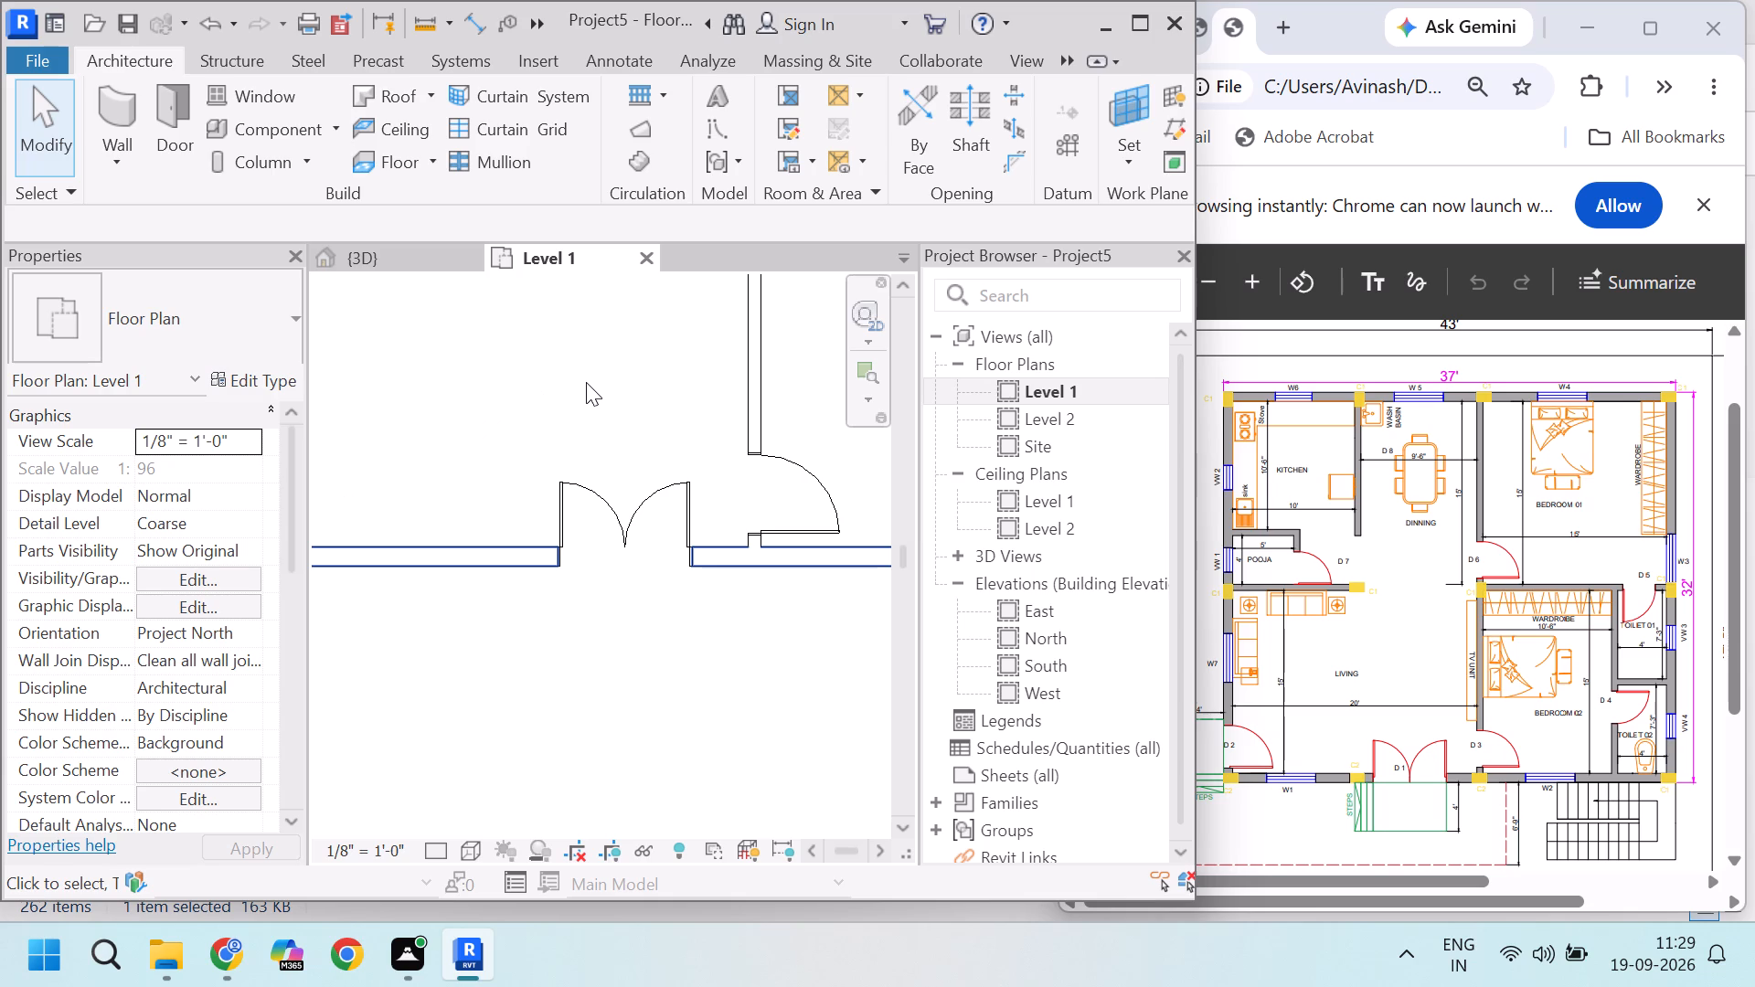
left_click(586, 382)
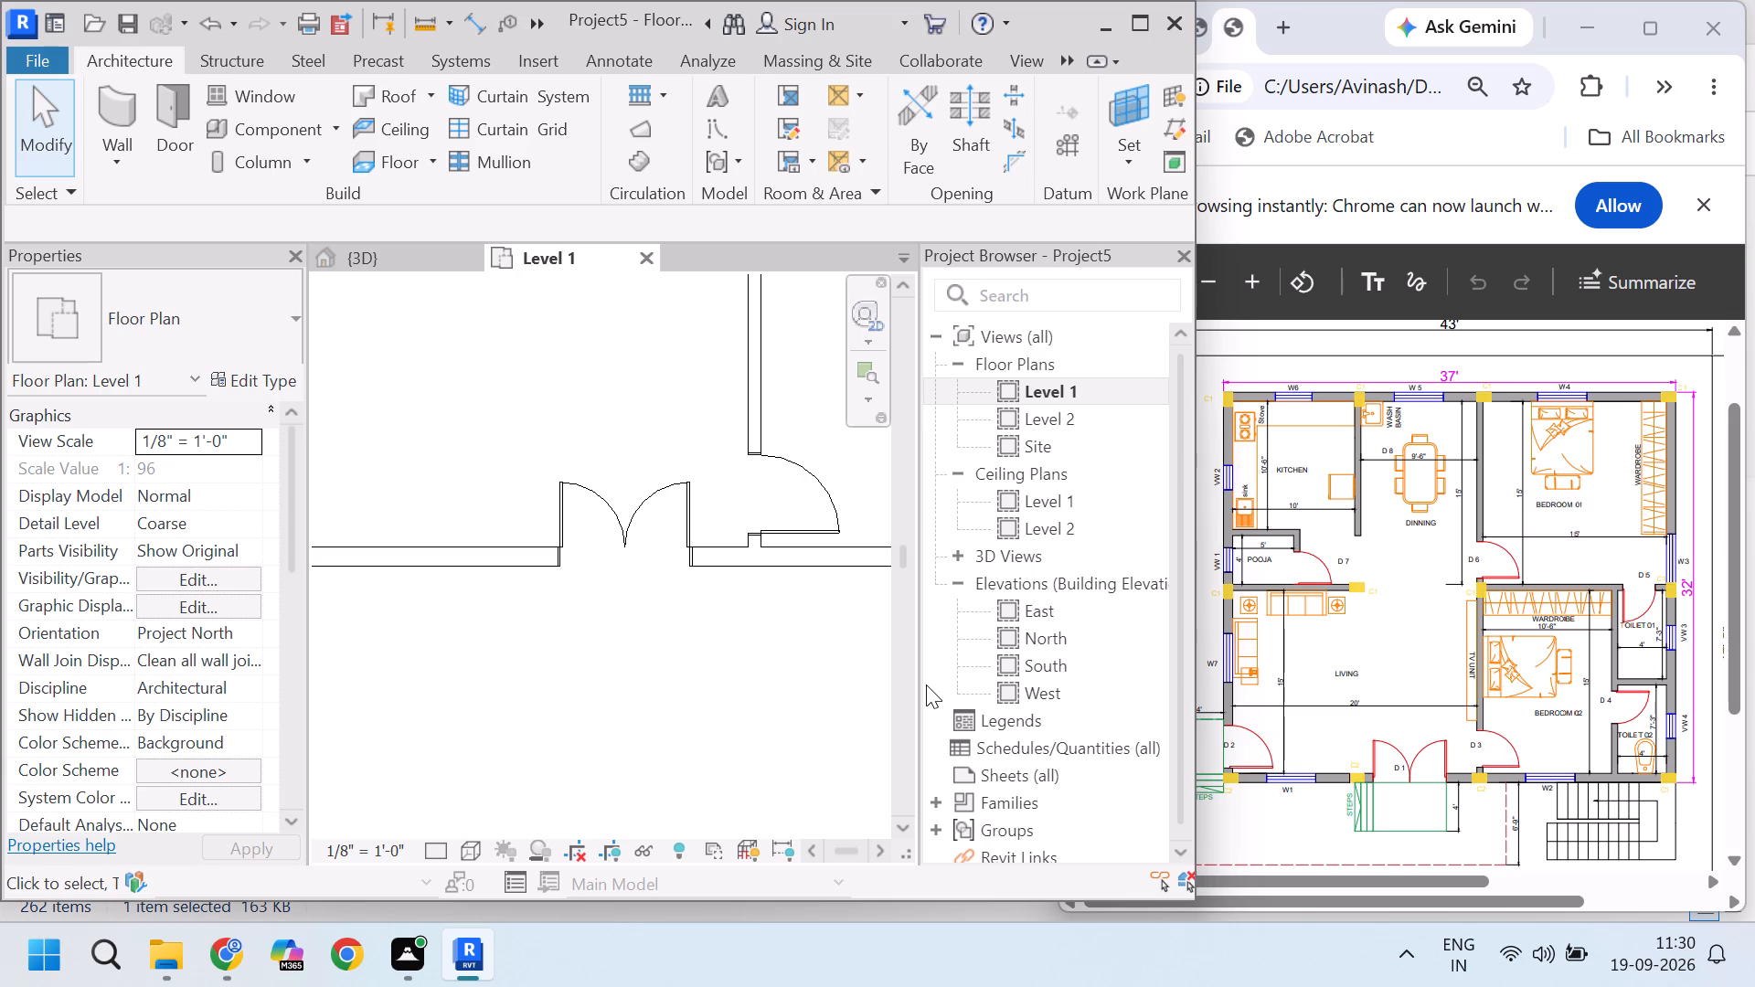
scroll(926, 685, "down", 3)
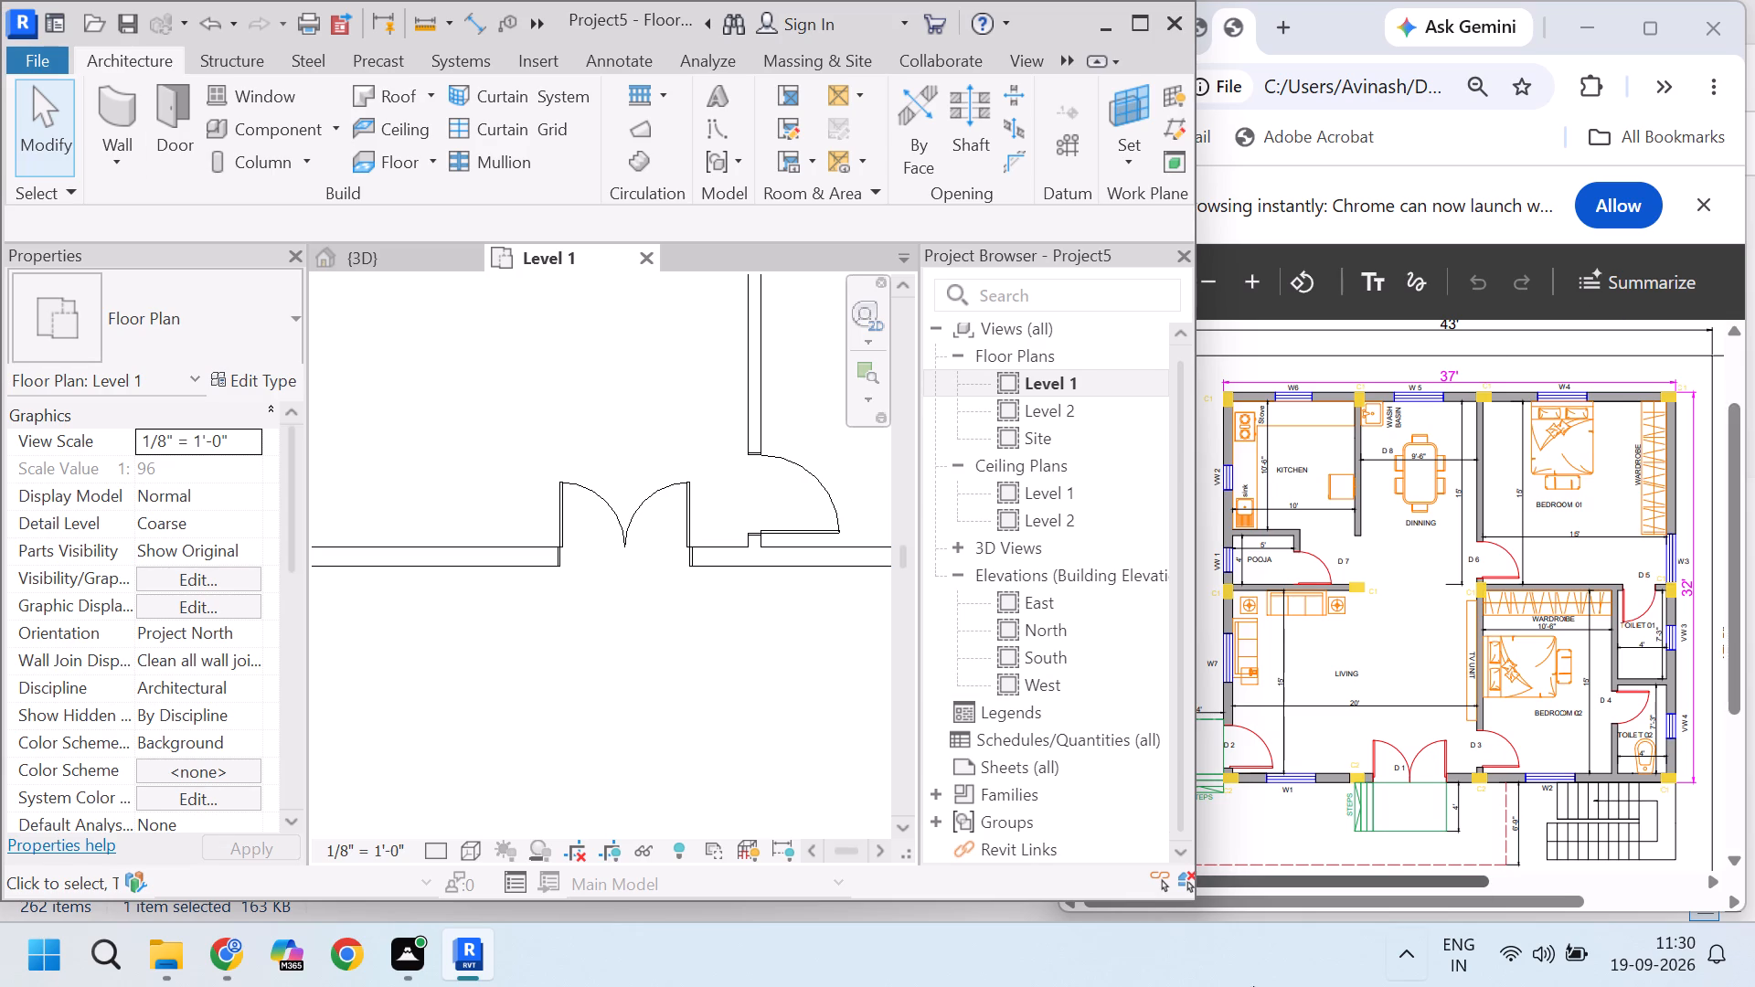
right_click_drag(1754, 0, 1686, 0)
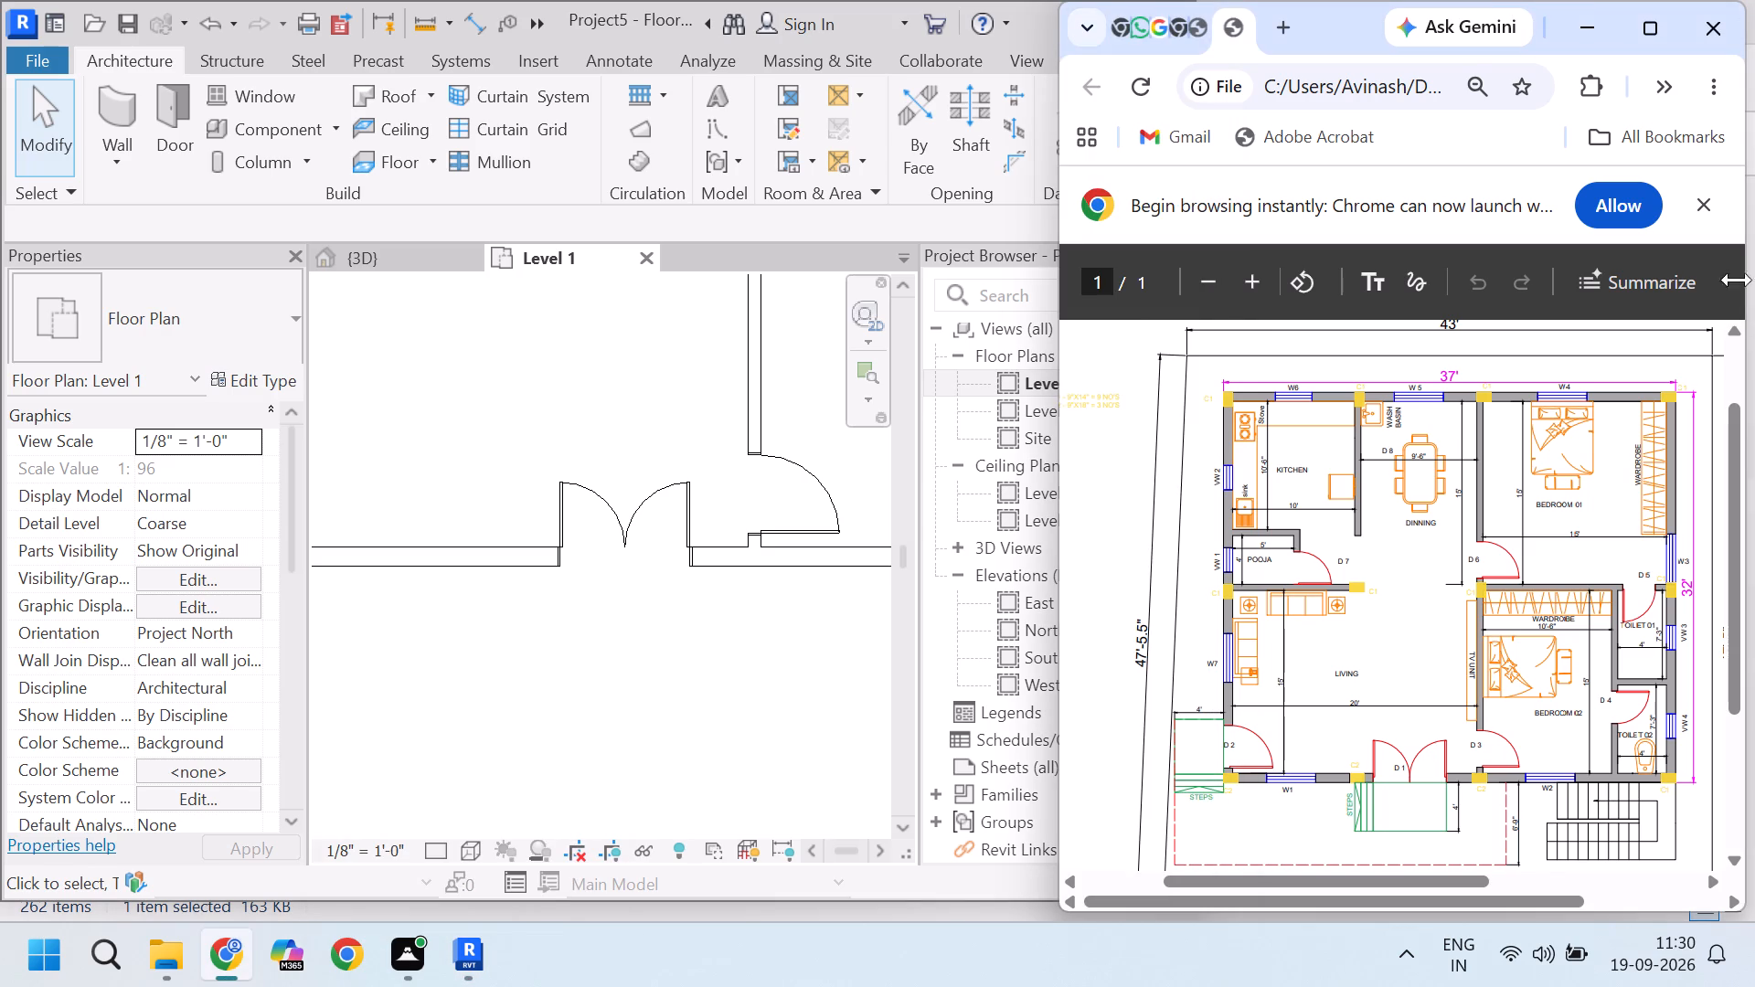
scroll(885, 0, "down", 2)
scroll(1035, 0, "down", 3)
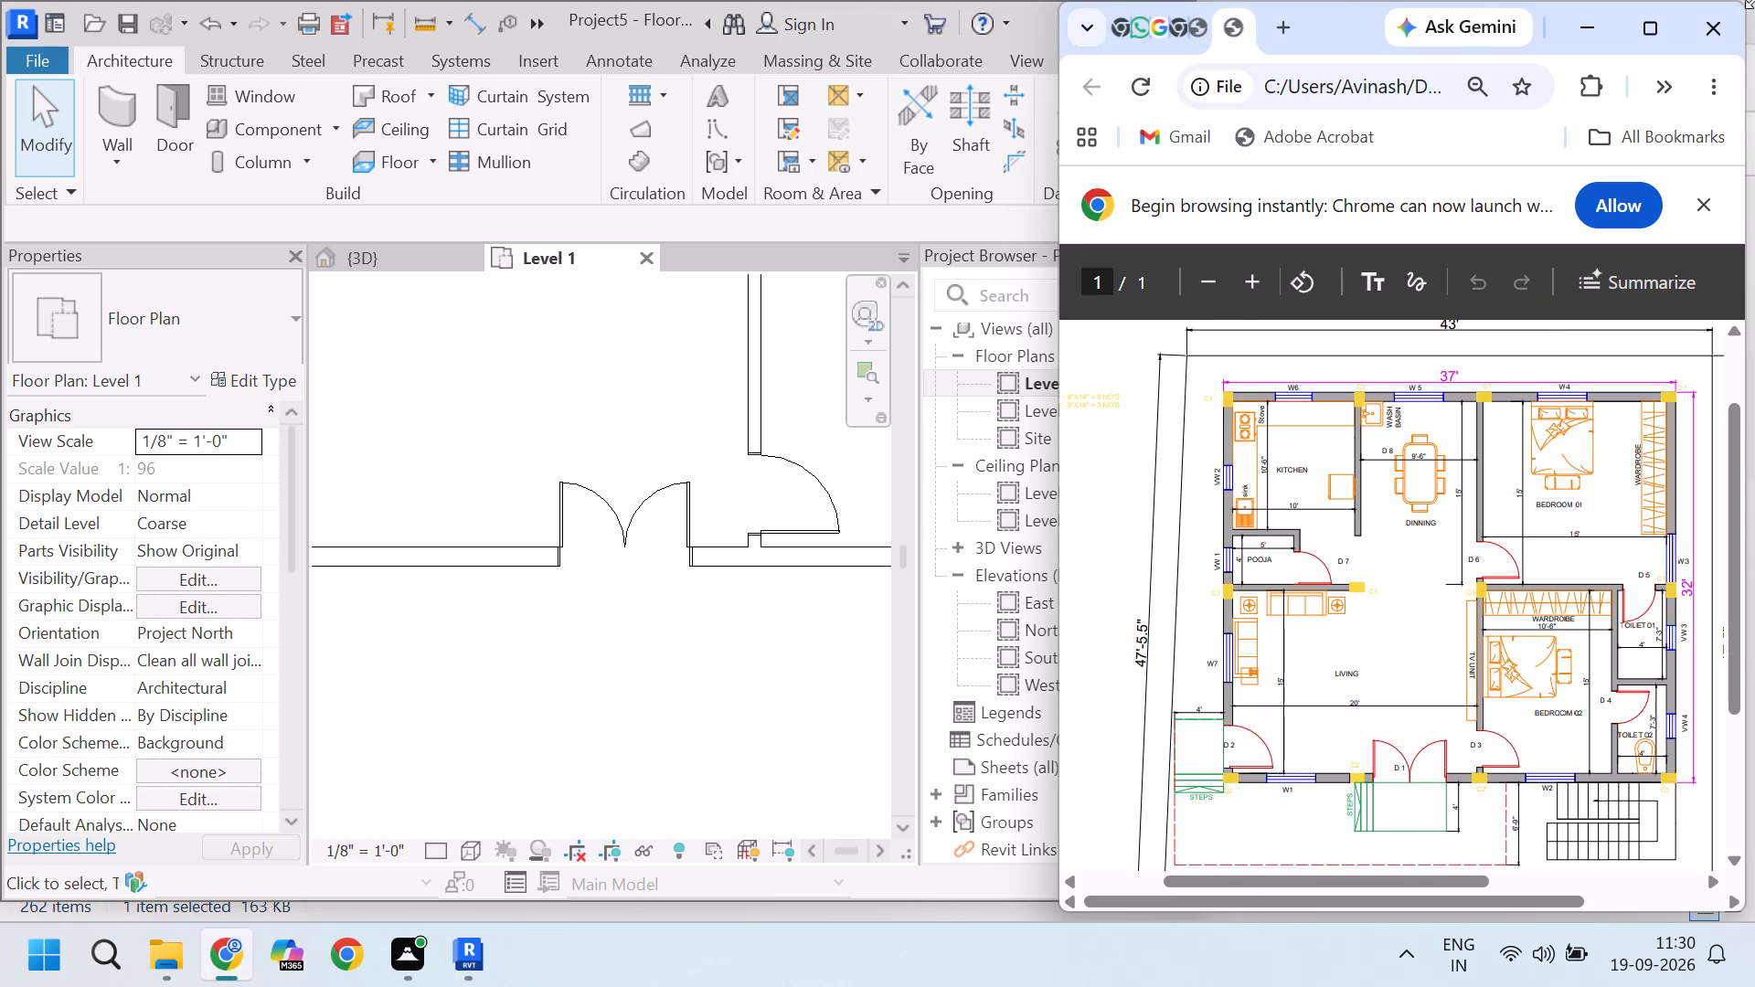
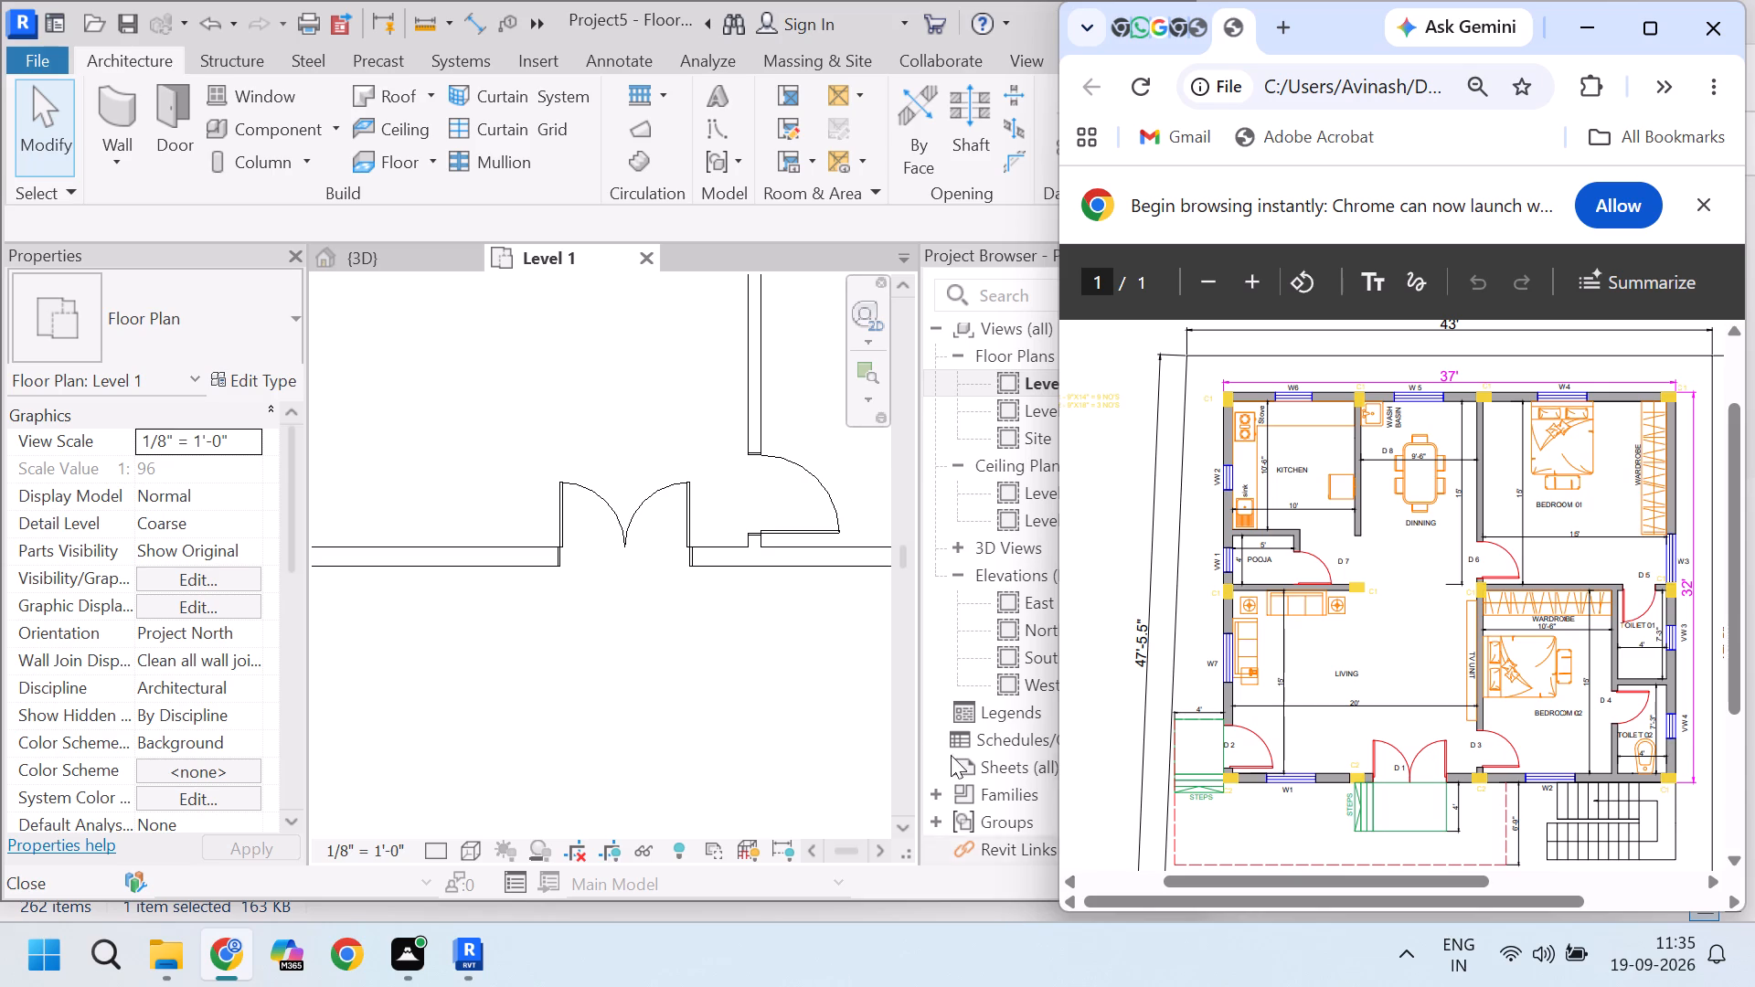
Place a Single-Flush 30" x 84" door centred in Toilet 01's north wall, swinging into the toilet.
scroll(620, 667, "down", 16)
scroll(640, 521, "up", 7)
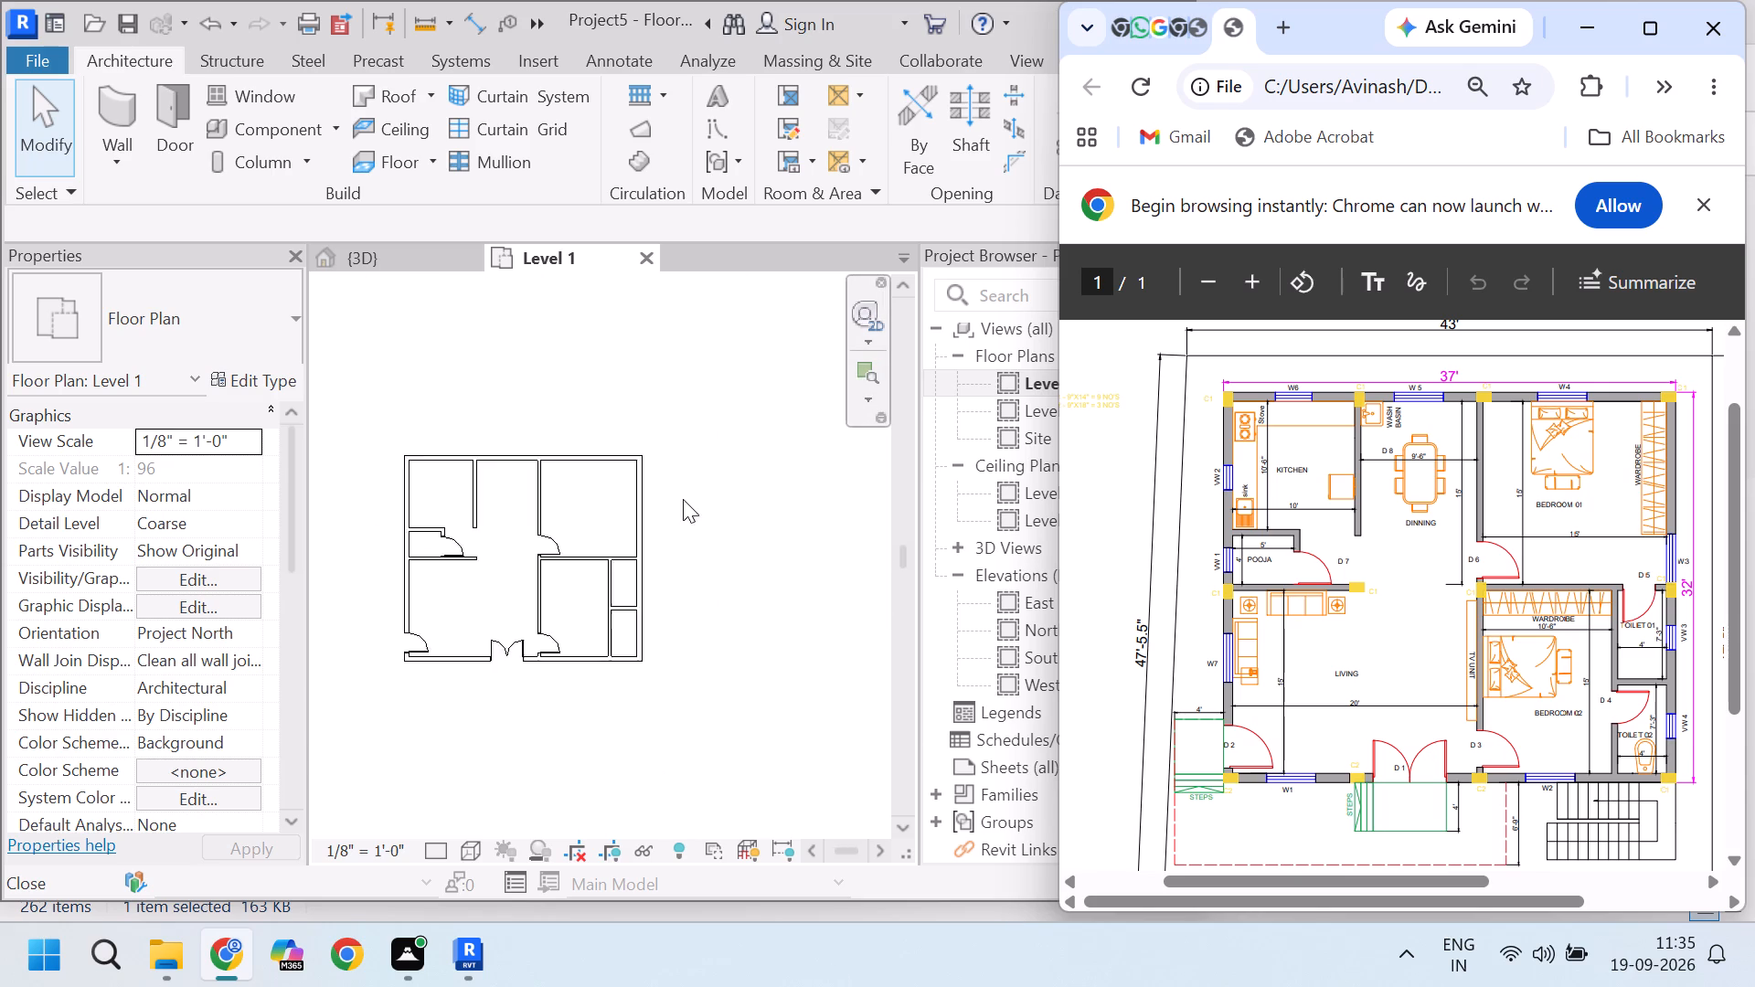
scroll(683, 499, "up", 3)
scroll(674, 503, "down", 2)
scroll(569, 566, "up", 3)
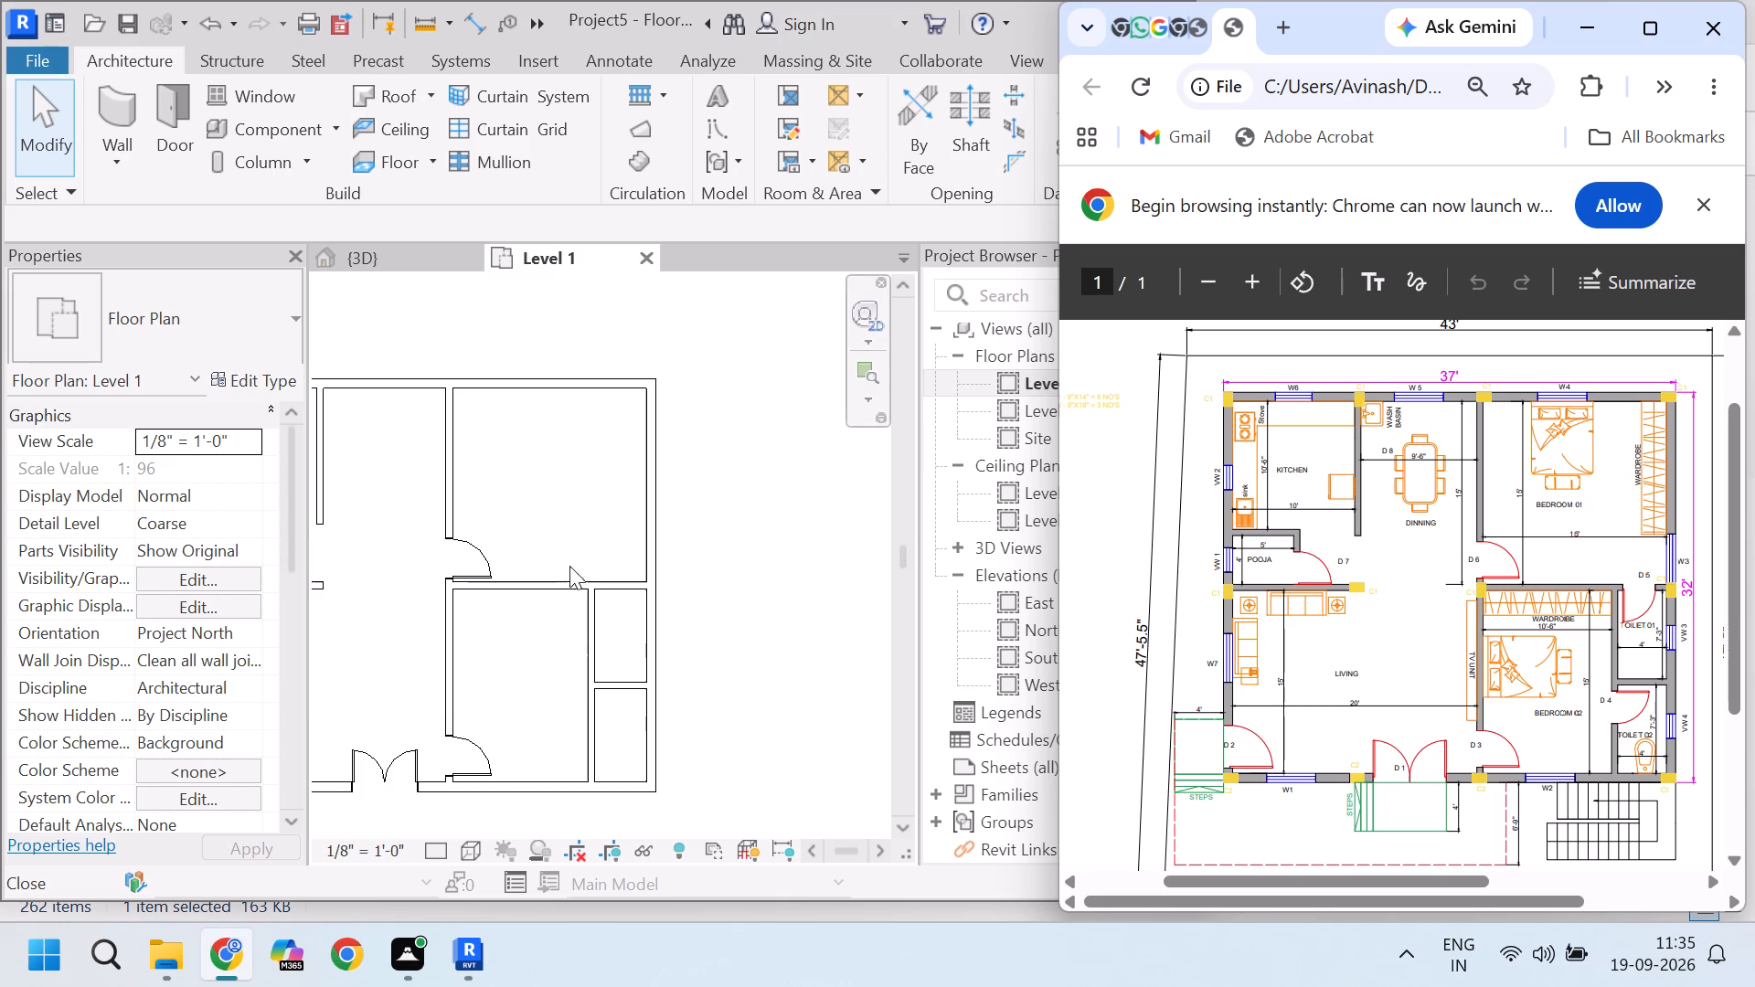
scroll(622, 595, "up", 2)
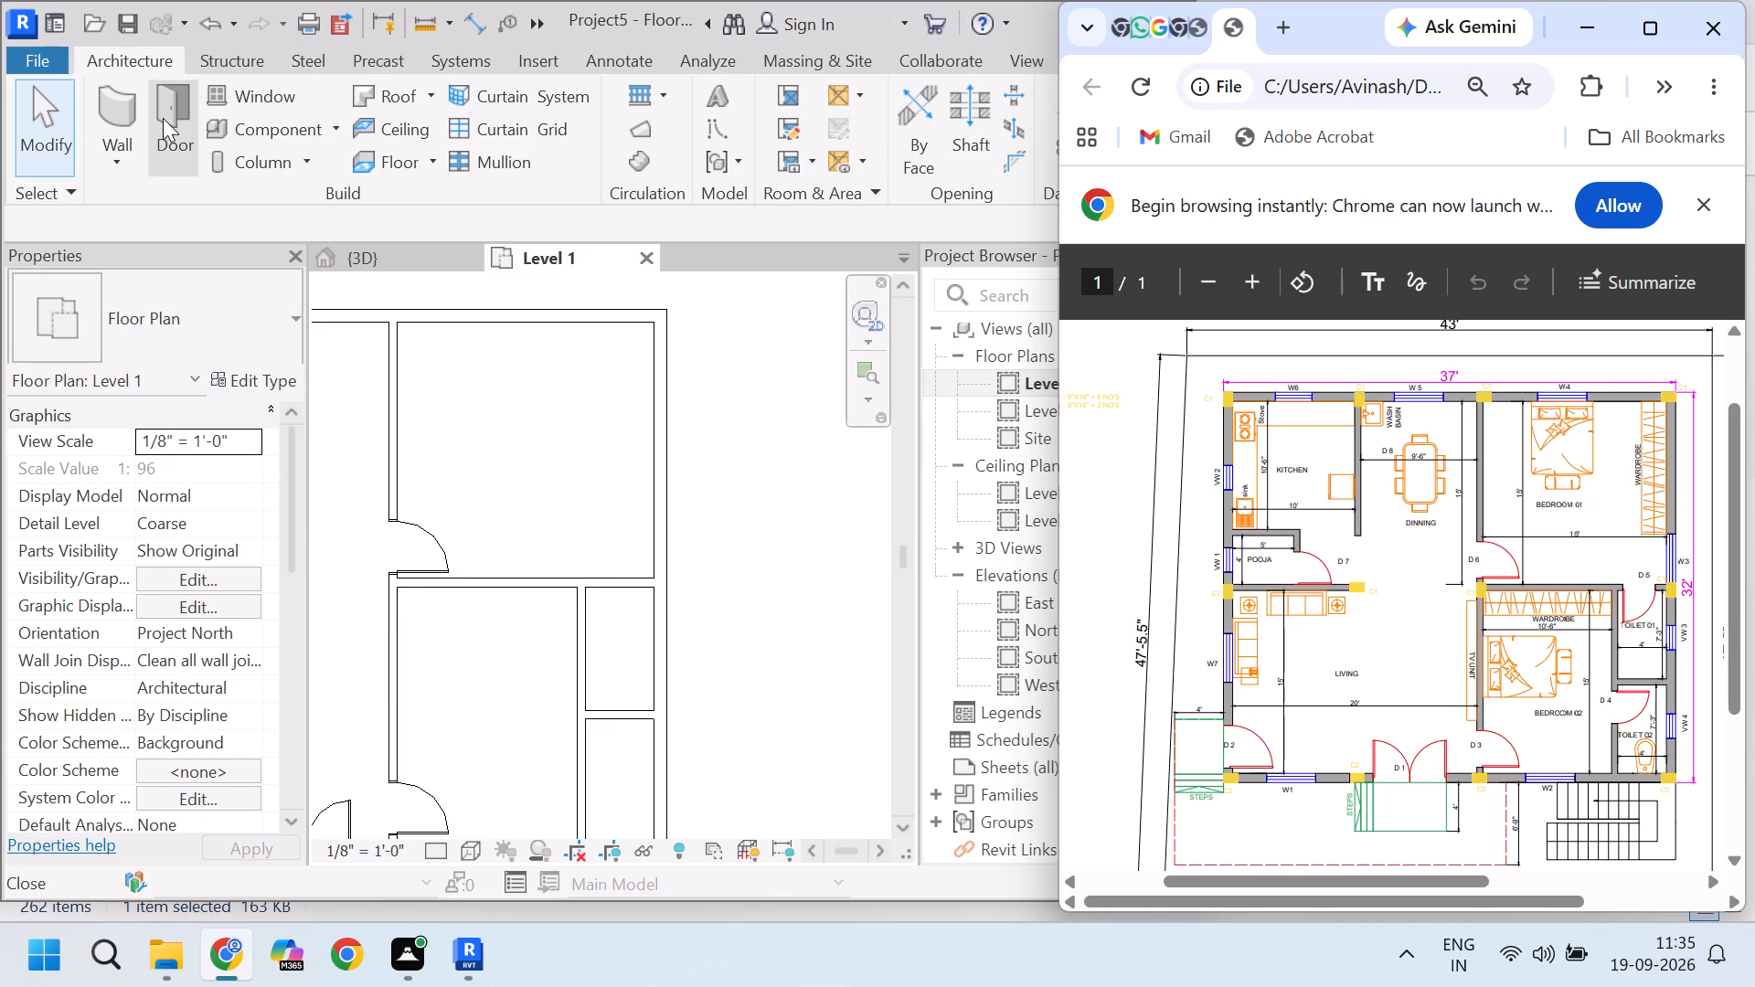
left_click(191, 116)
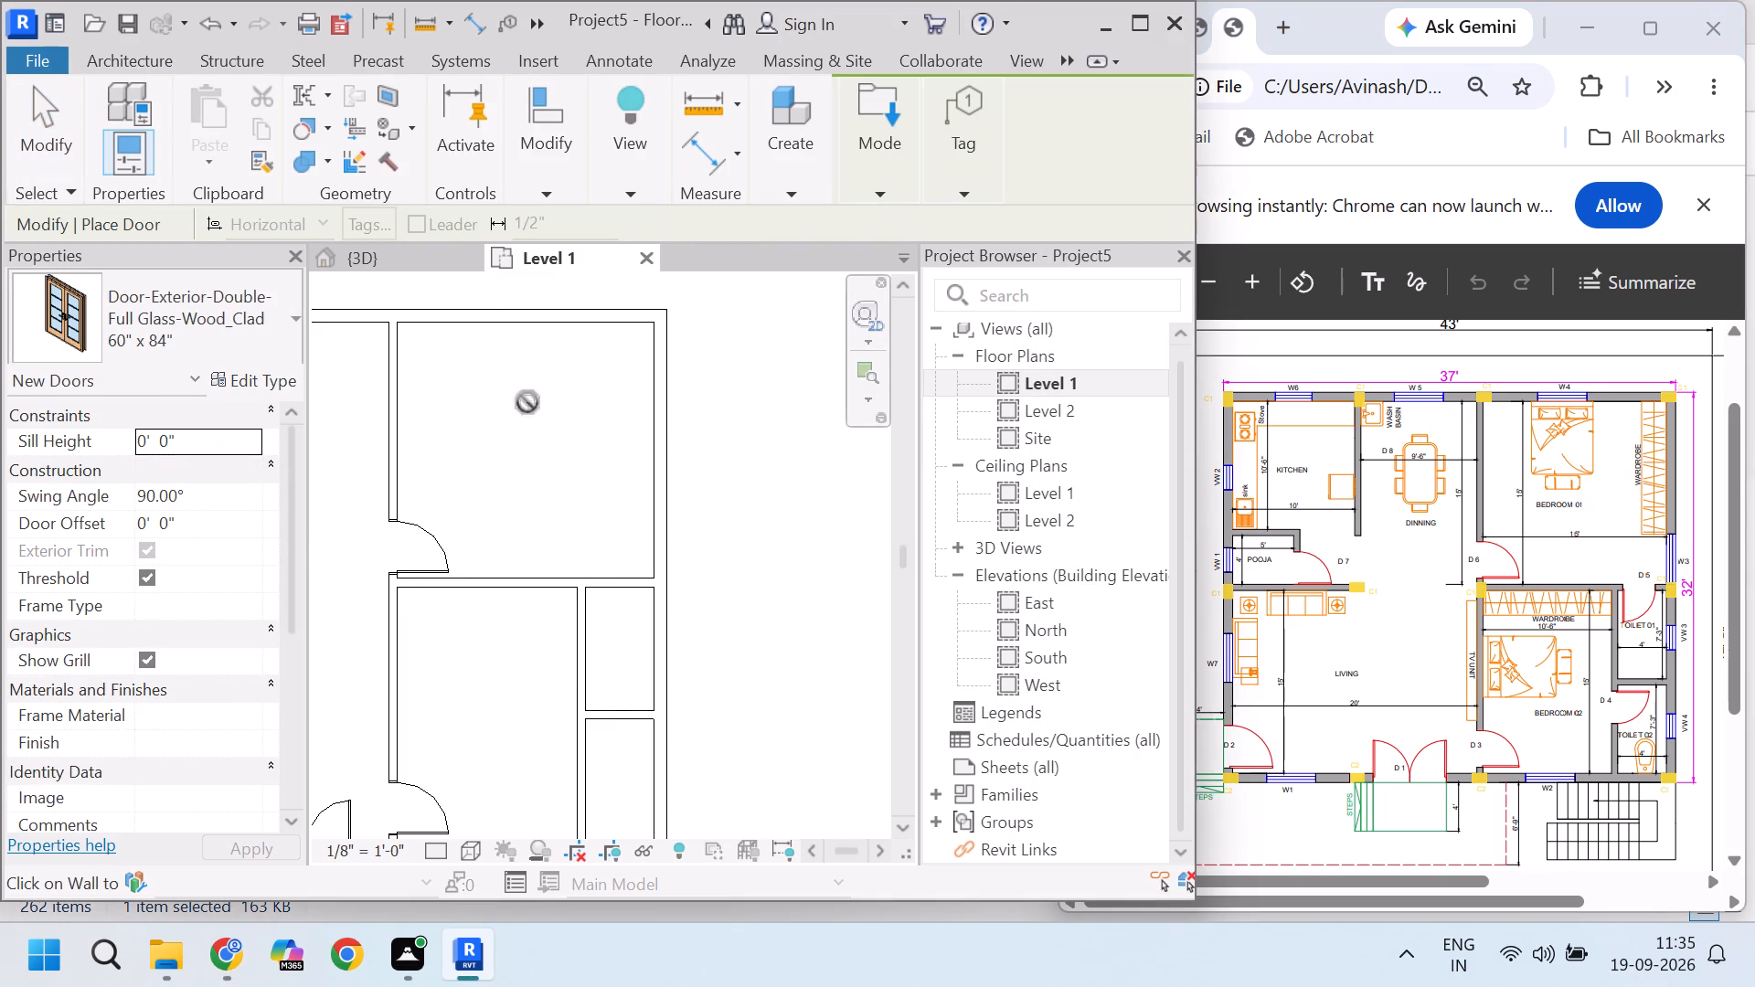
left_click(251, 319)
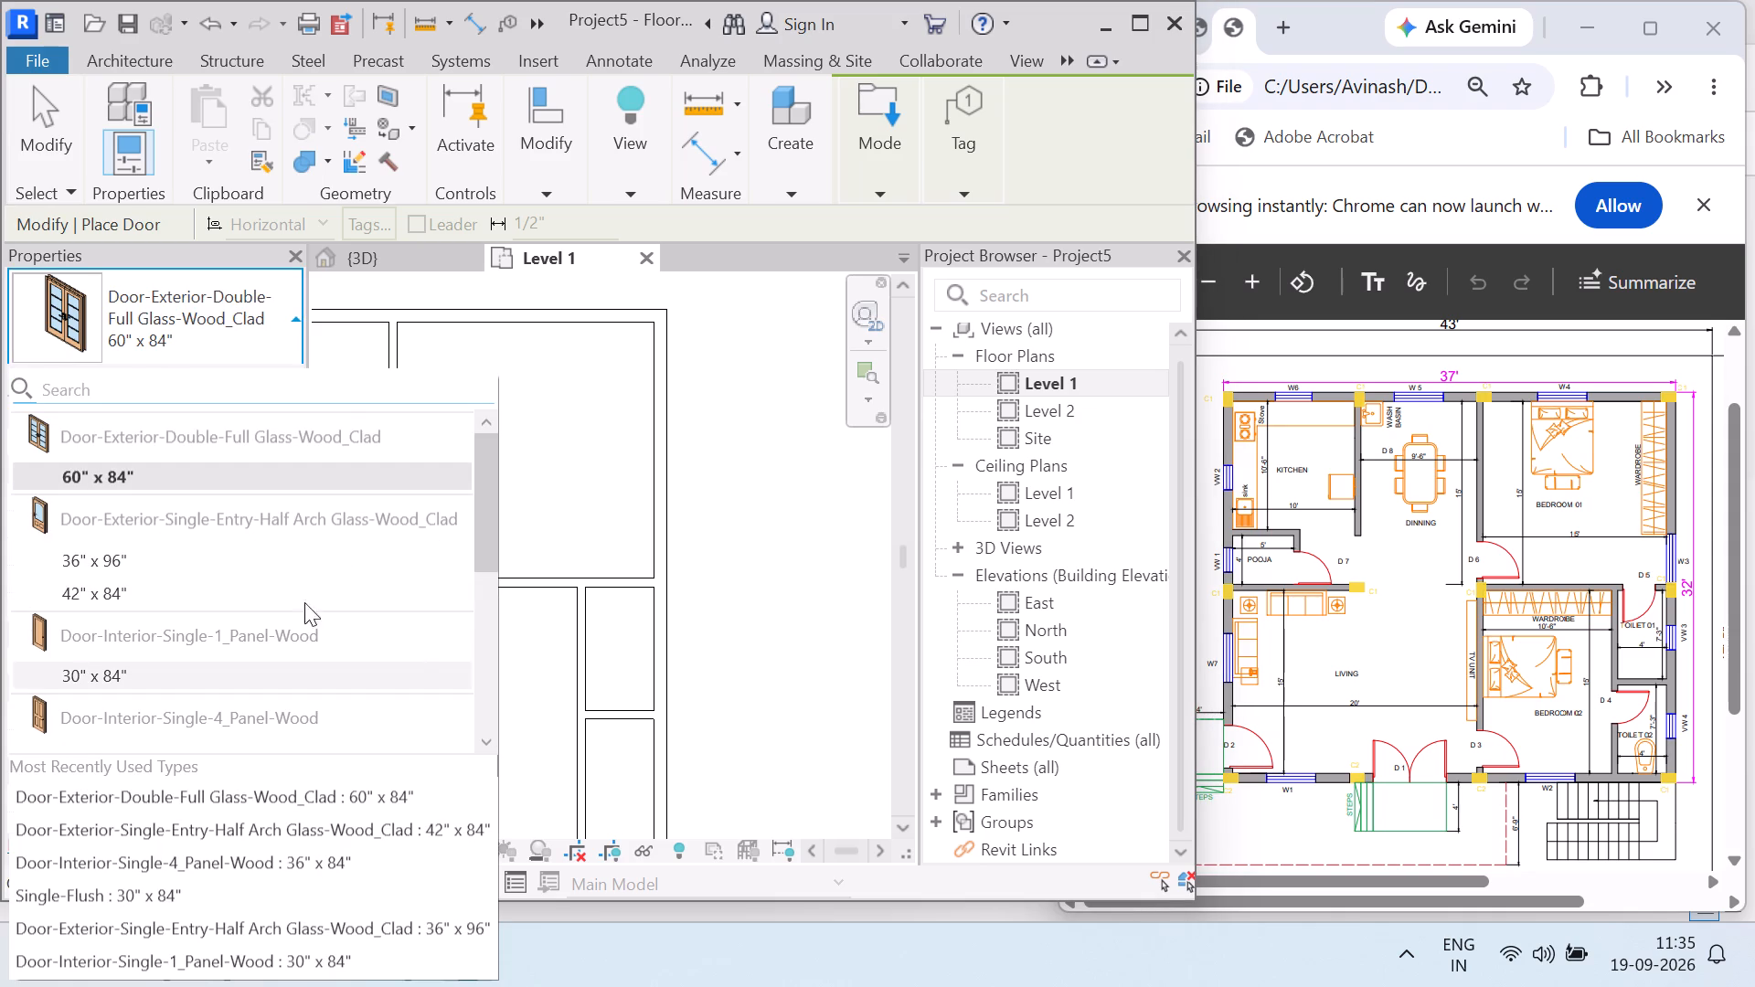
scroll(304, 595, "up", 2)
scroll(313, 597, "down", 6)
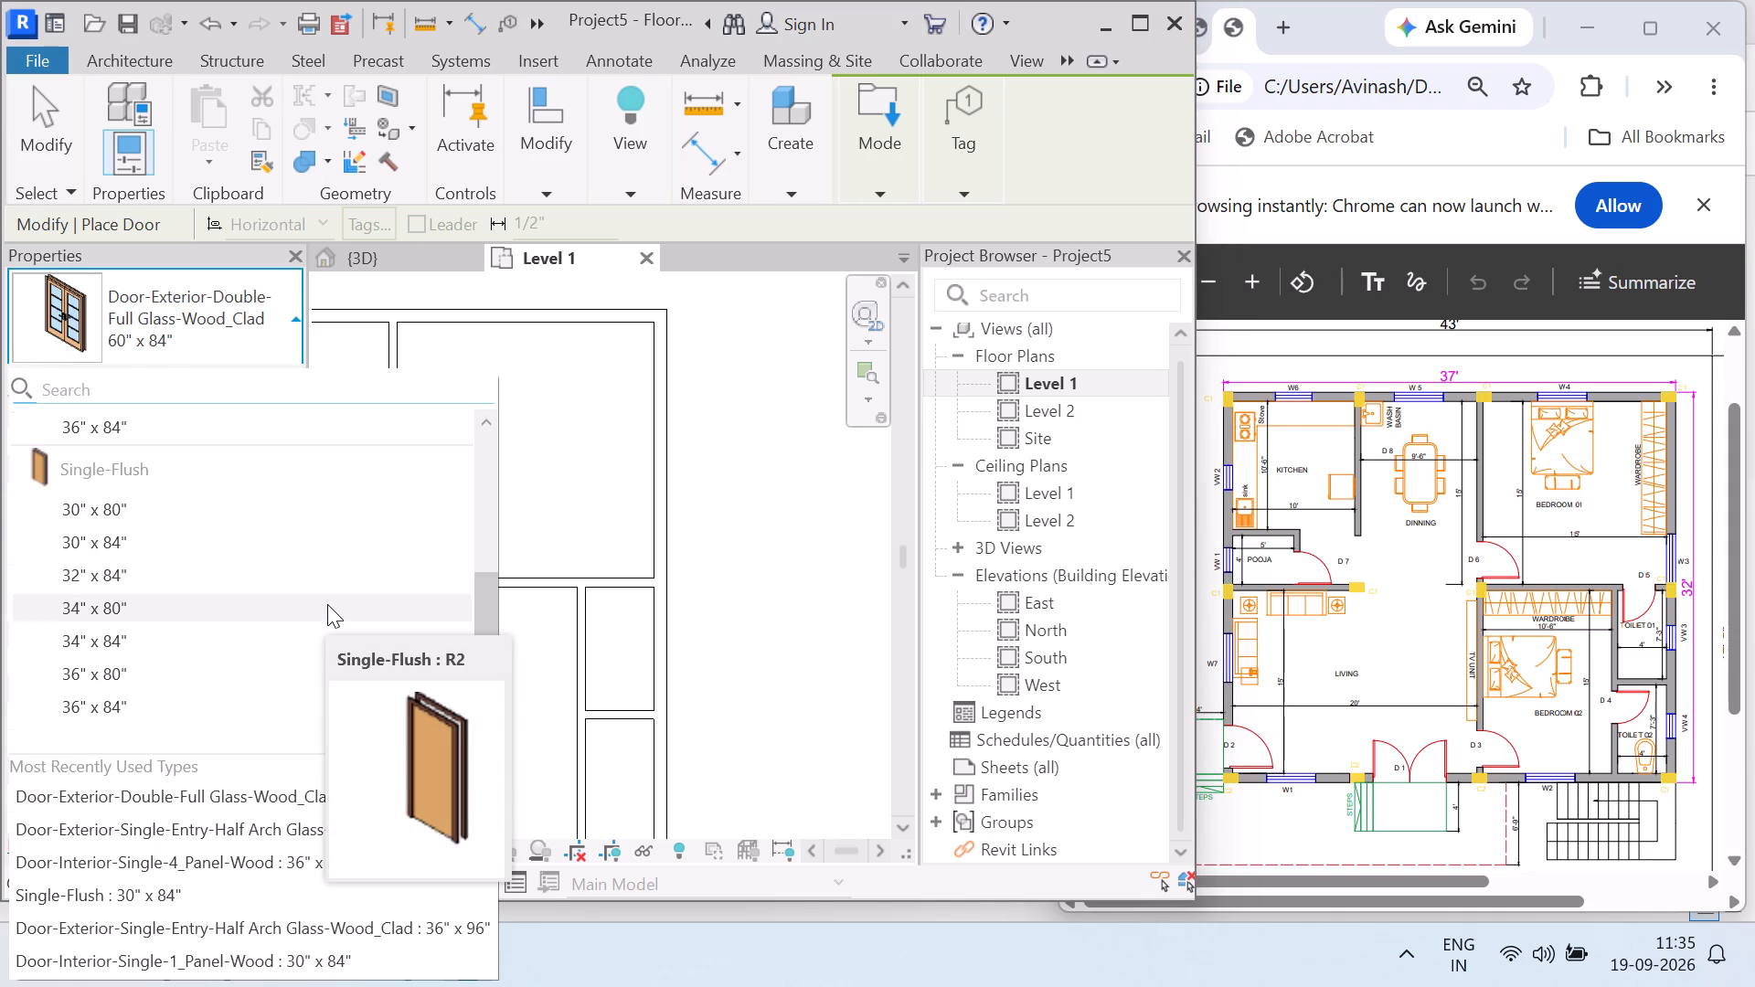
left_click(228, 536)
scroll(579, 580, "up", 7)
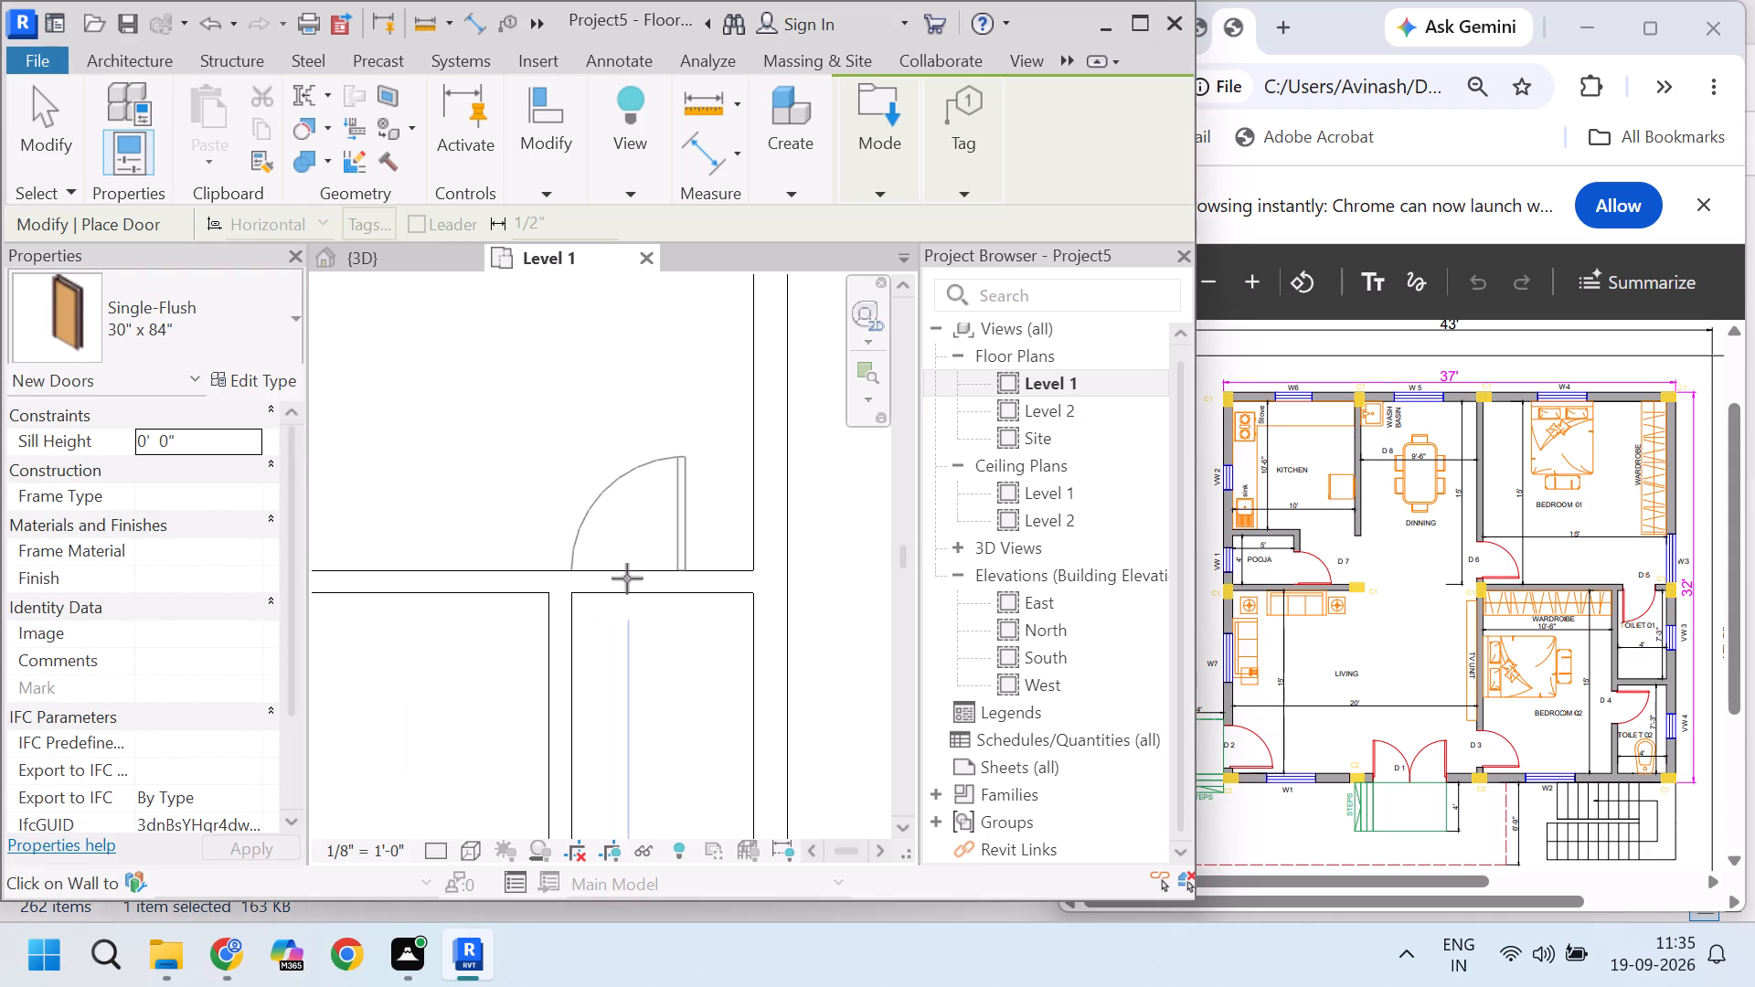
scroll(647, 577, "up", 3)
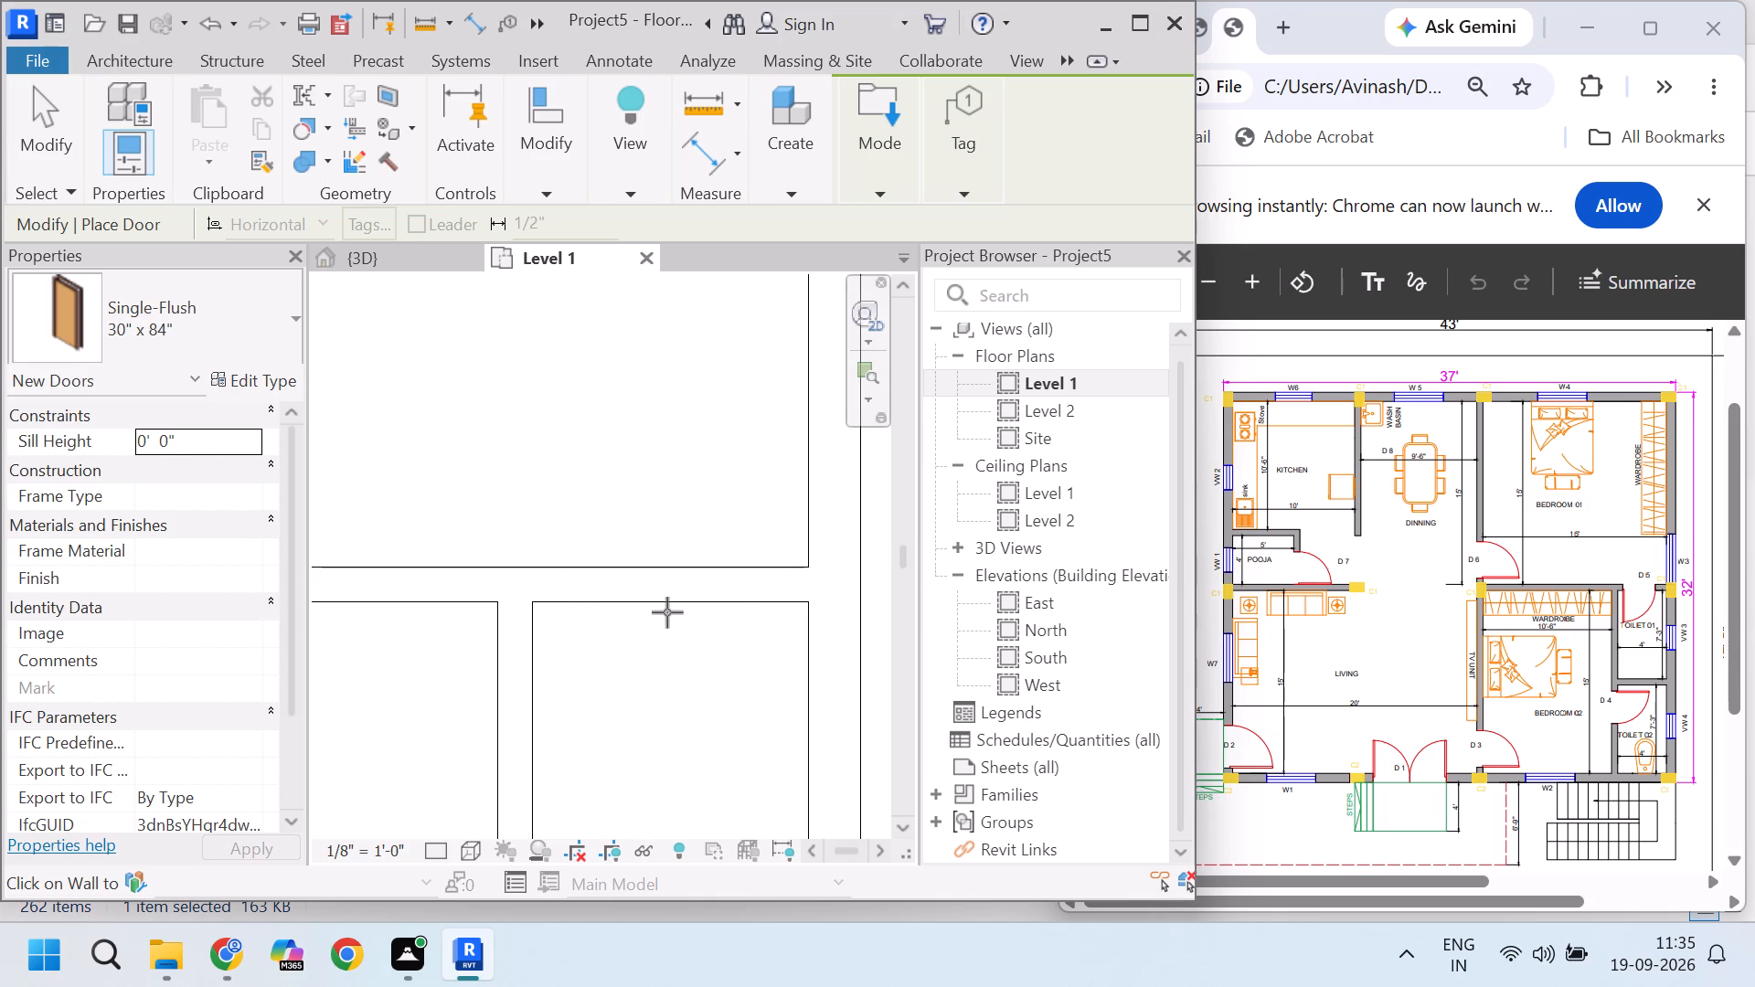
left_click(667, 612)
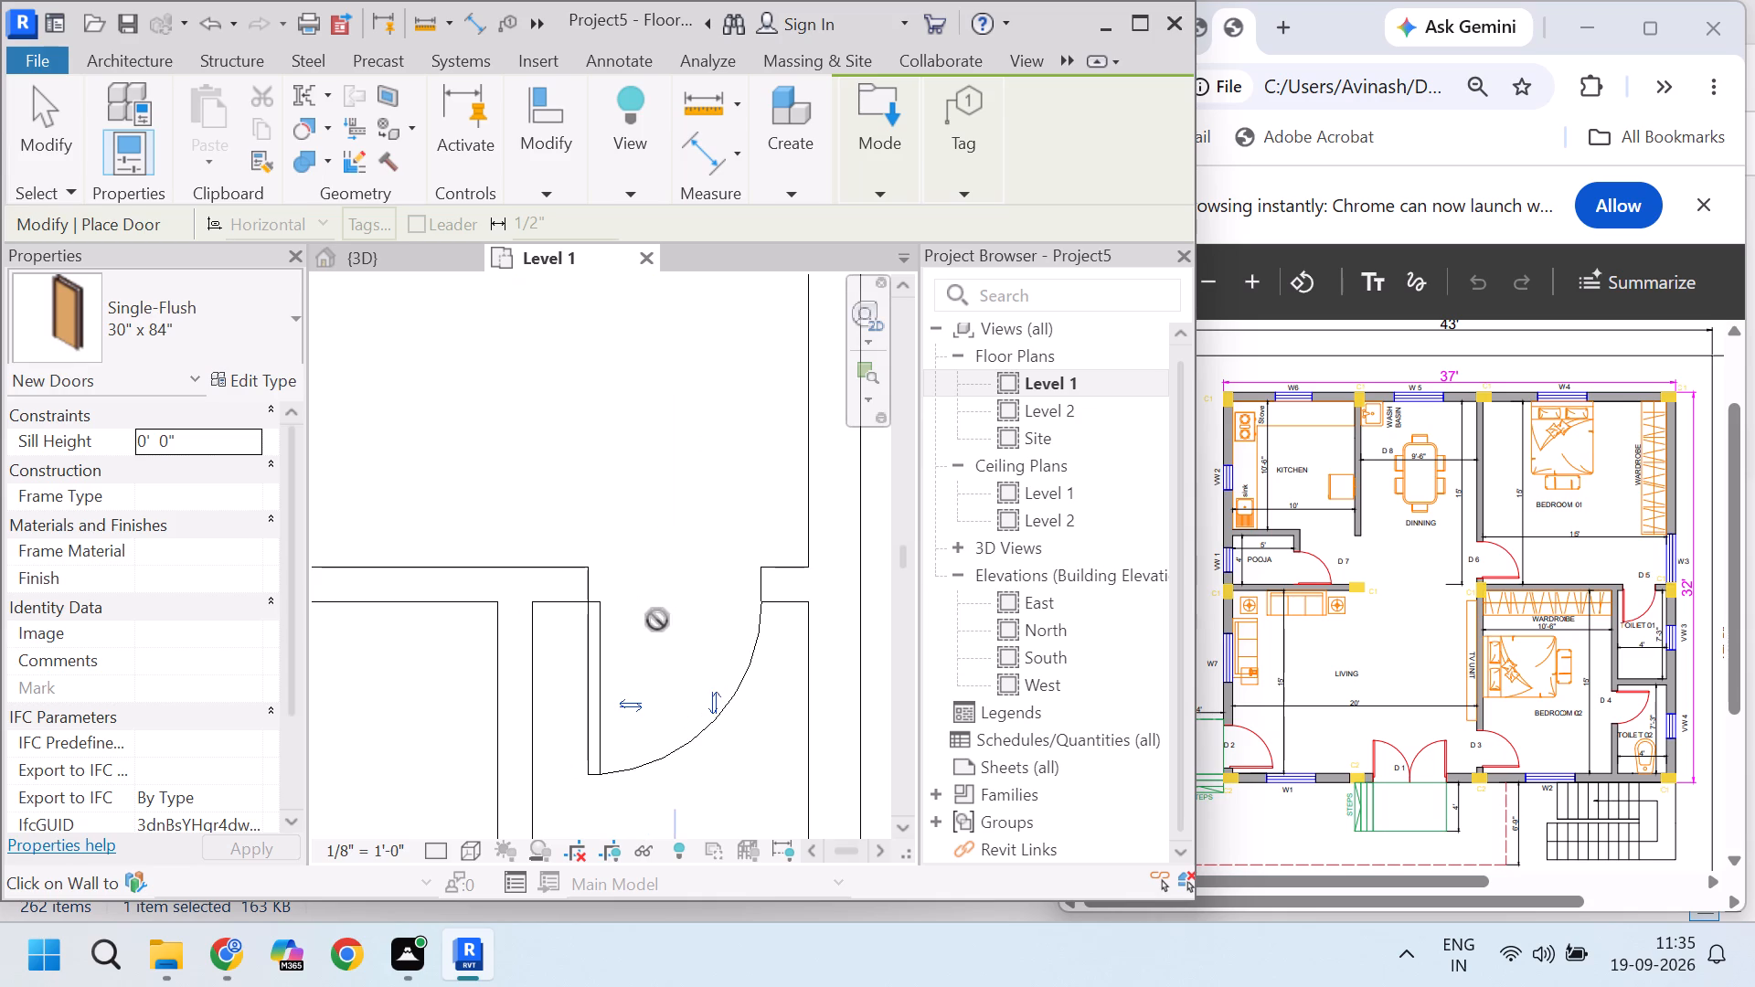
Place another Single-Flush 30" x 84" door in Toilet 02's west wall, centred about 1'-11" south of the partition between the toilets, swinging inward.
scroll(651, 527, "down", 8)
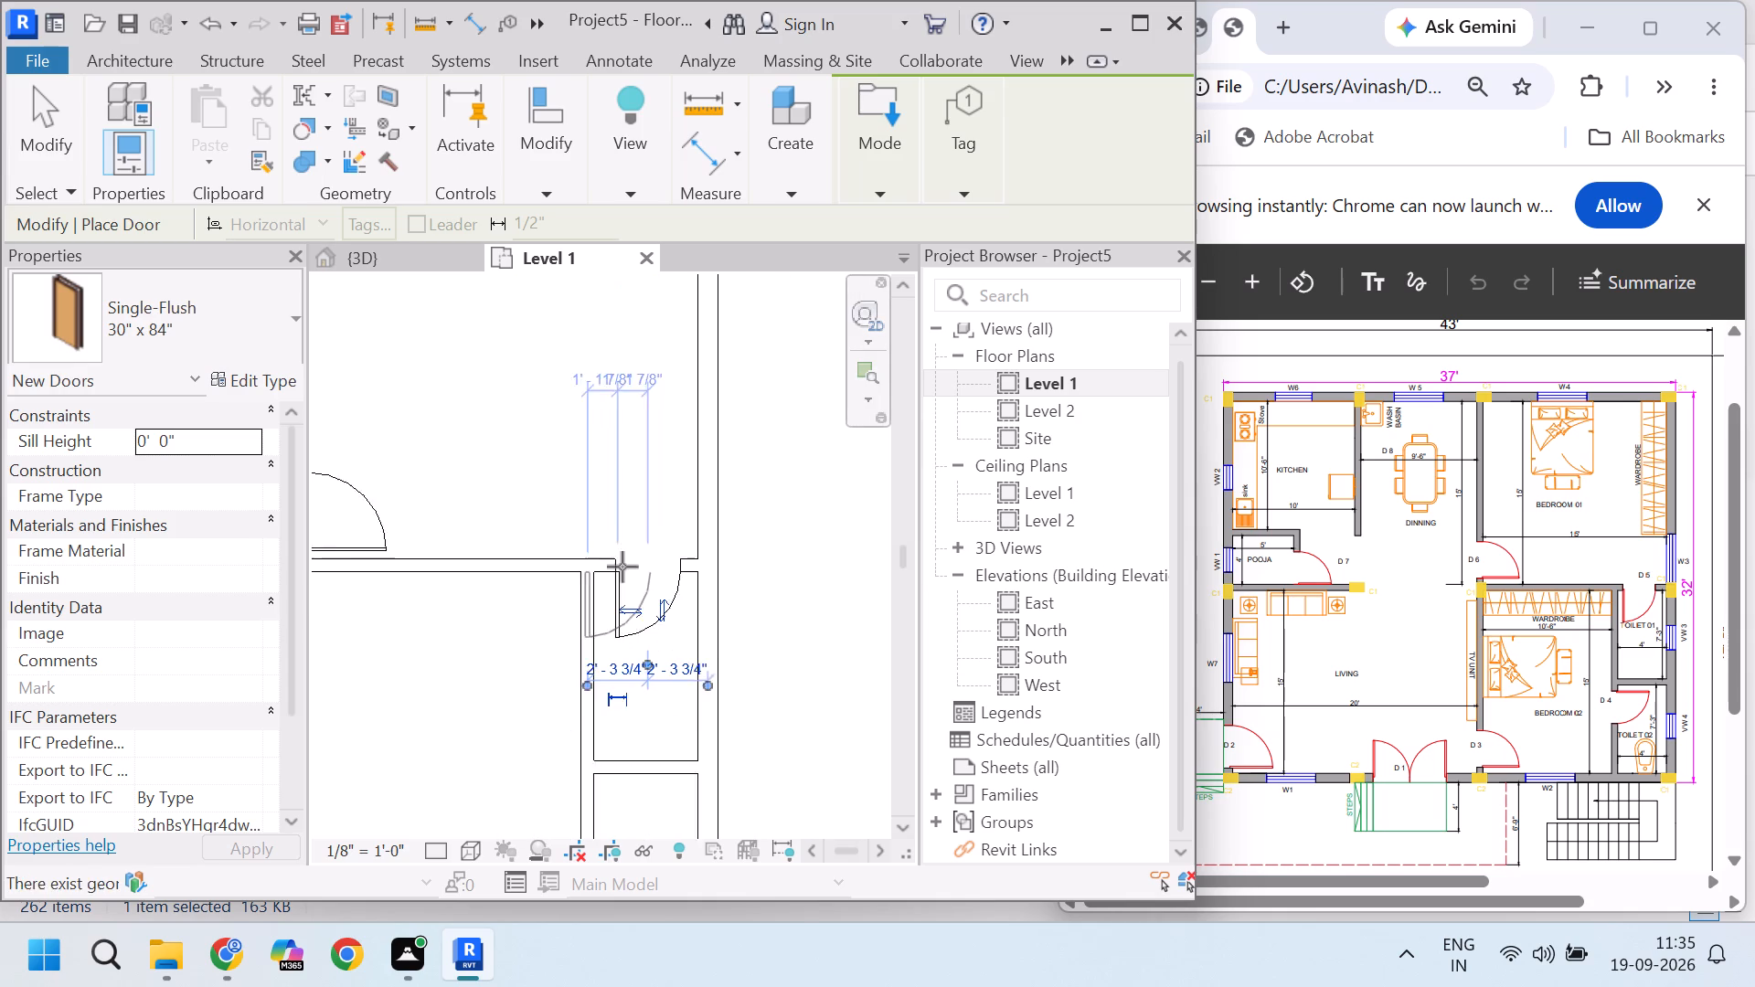
scroll(615, 614, "down", 2)
scroll(637, 718, "up", 7)
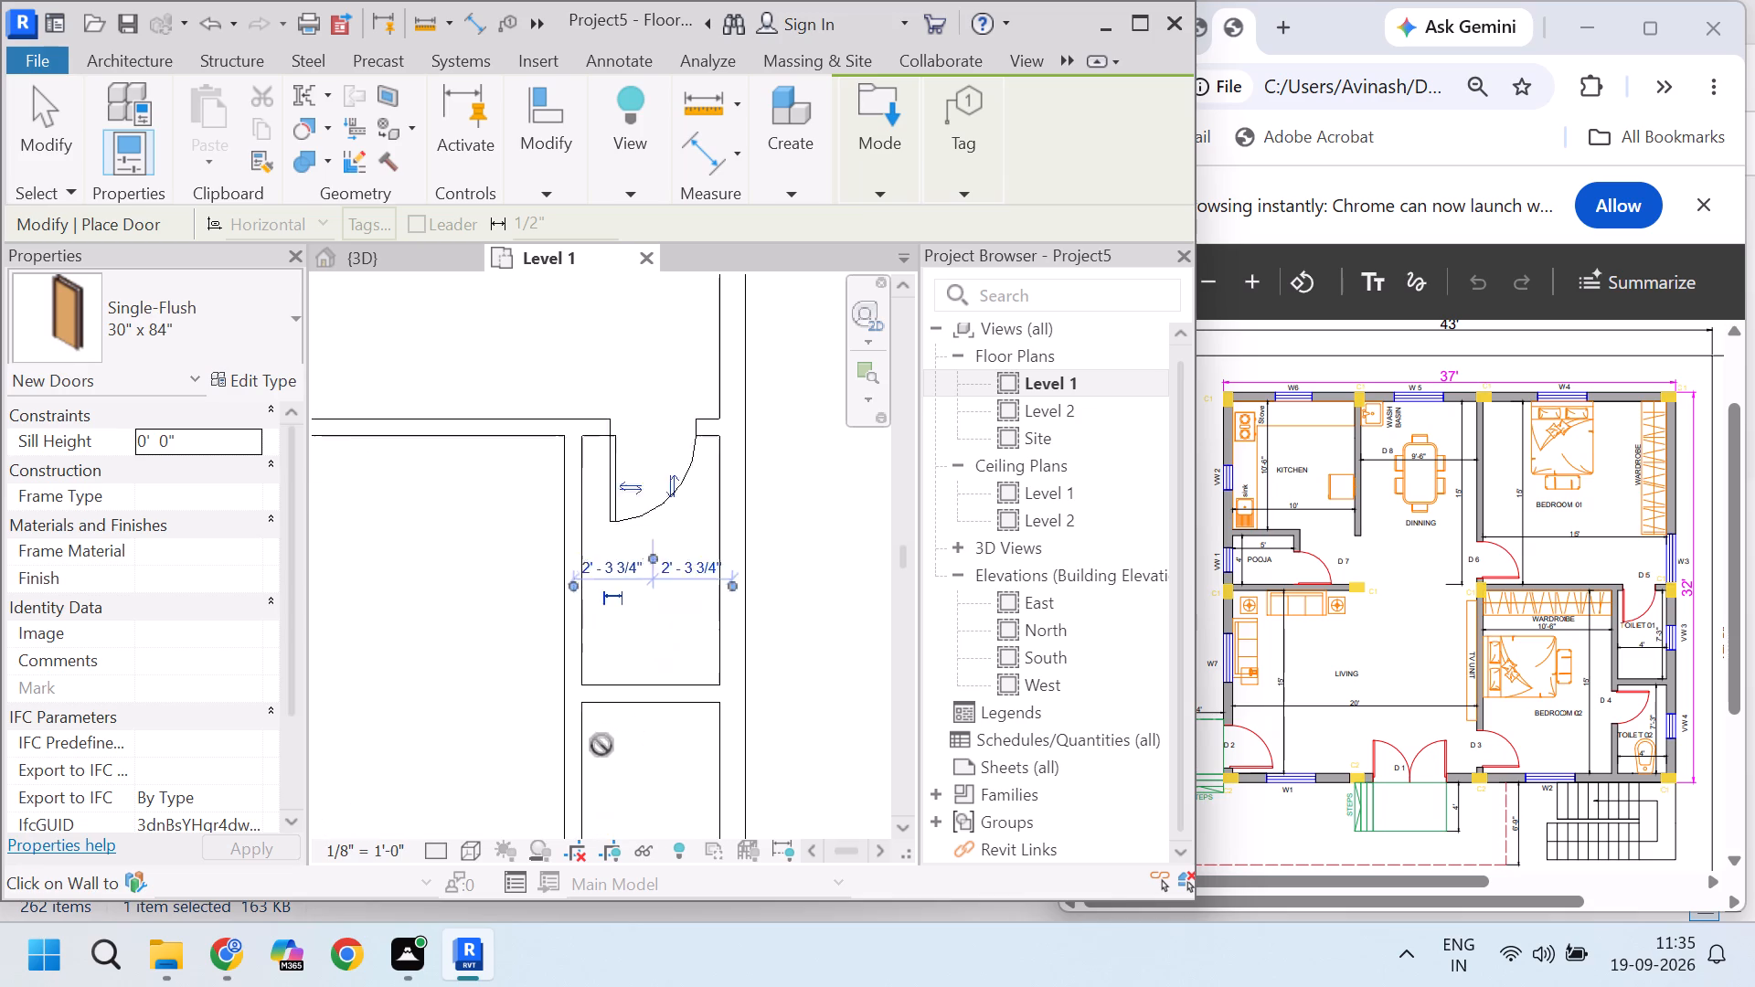
middle_click_drag(571, 772, 566, 724)
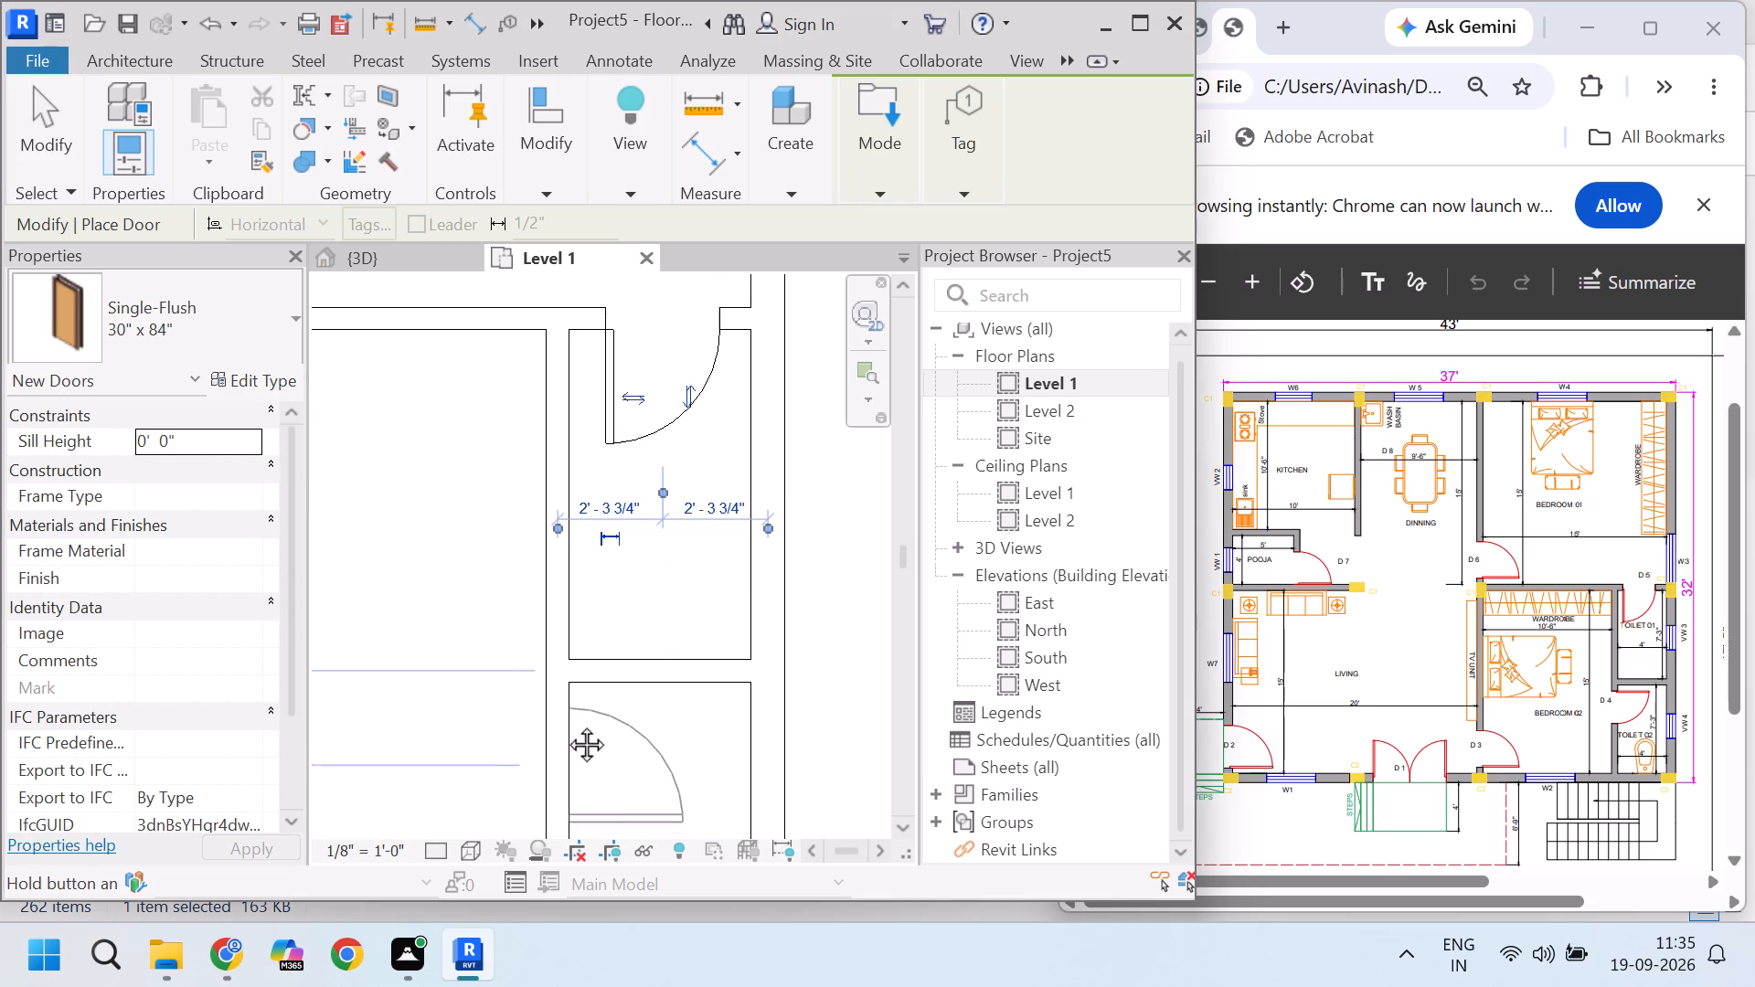
middle_click_drag(566, 724, 492, 492)
scroll(484, 488, "up", 2)
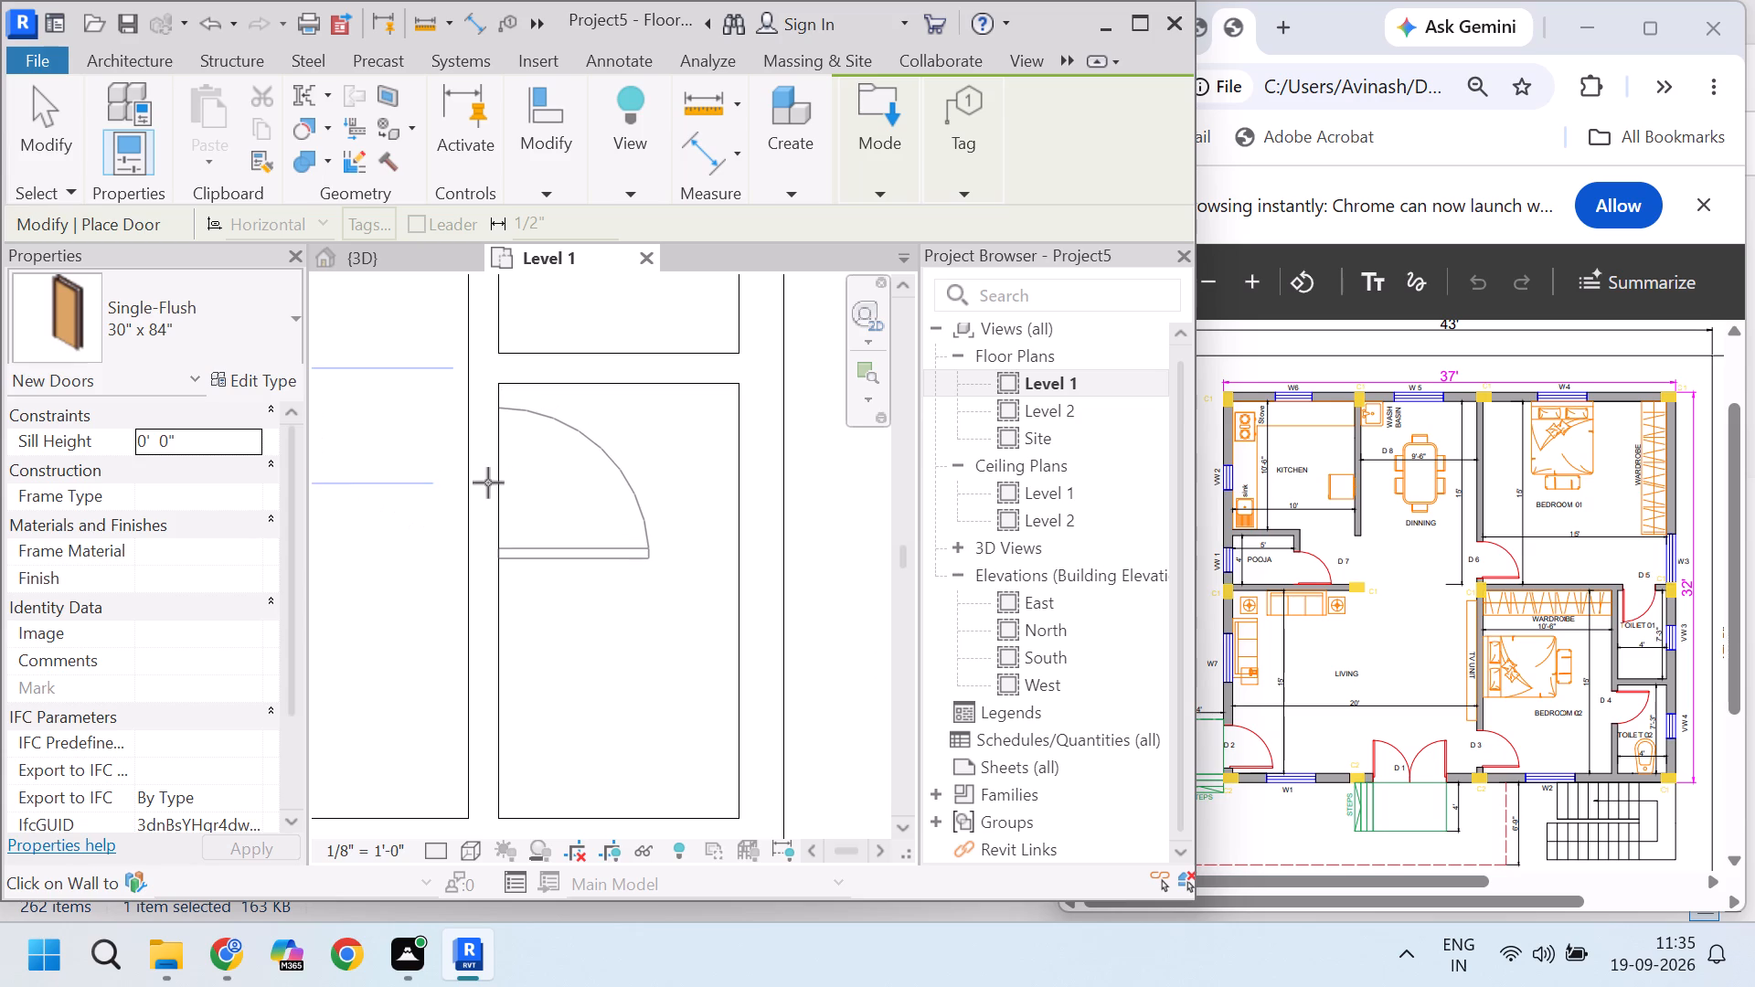
left_click(488, 483)
scroll(581, 506, "down", 4)
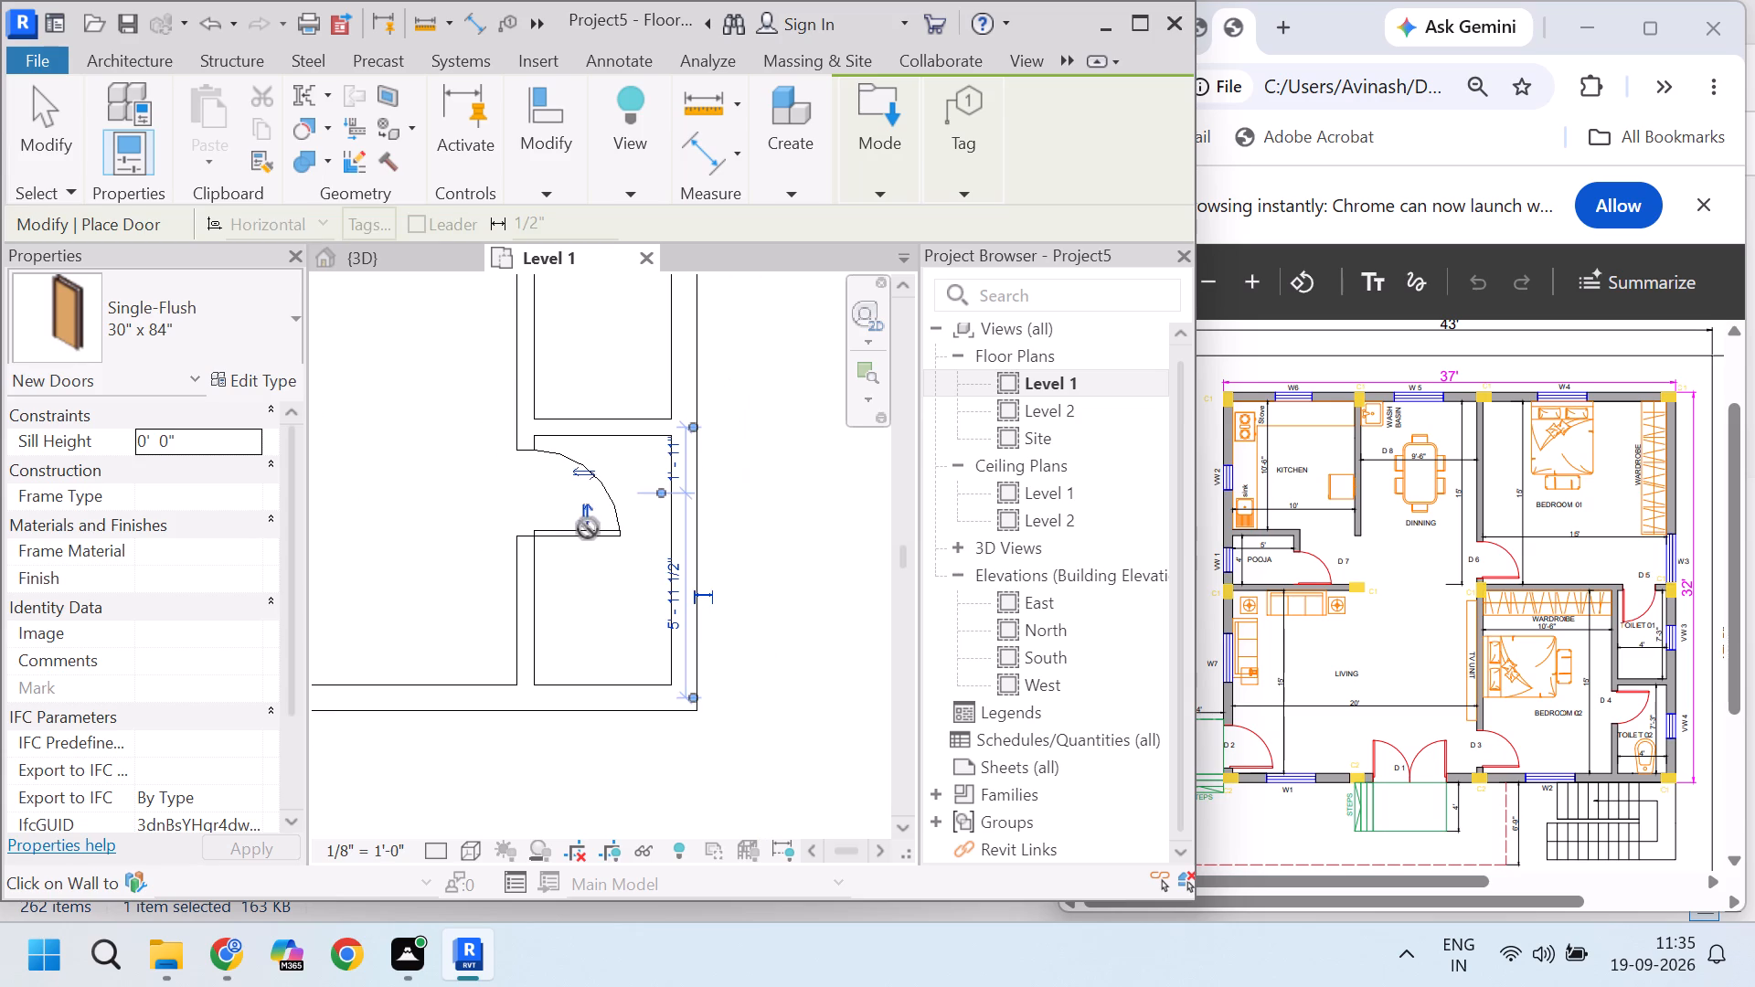
scroll(587, 541, "down", 10)
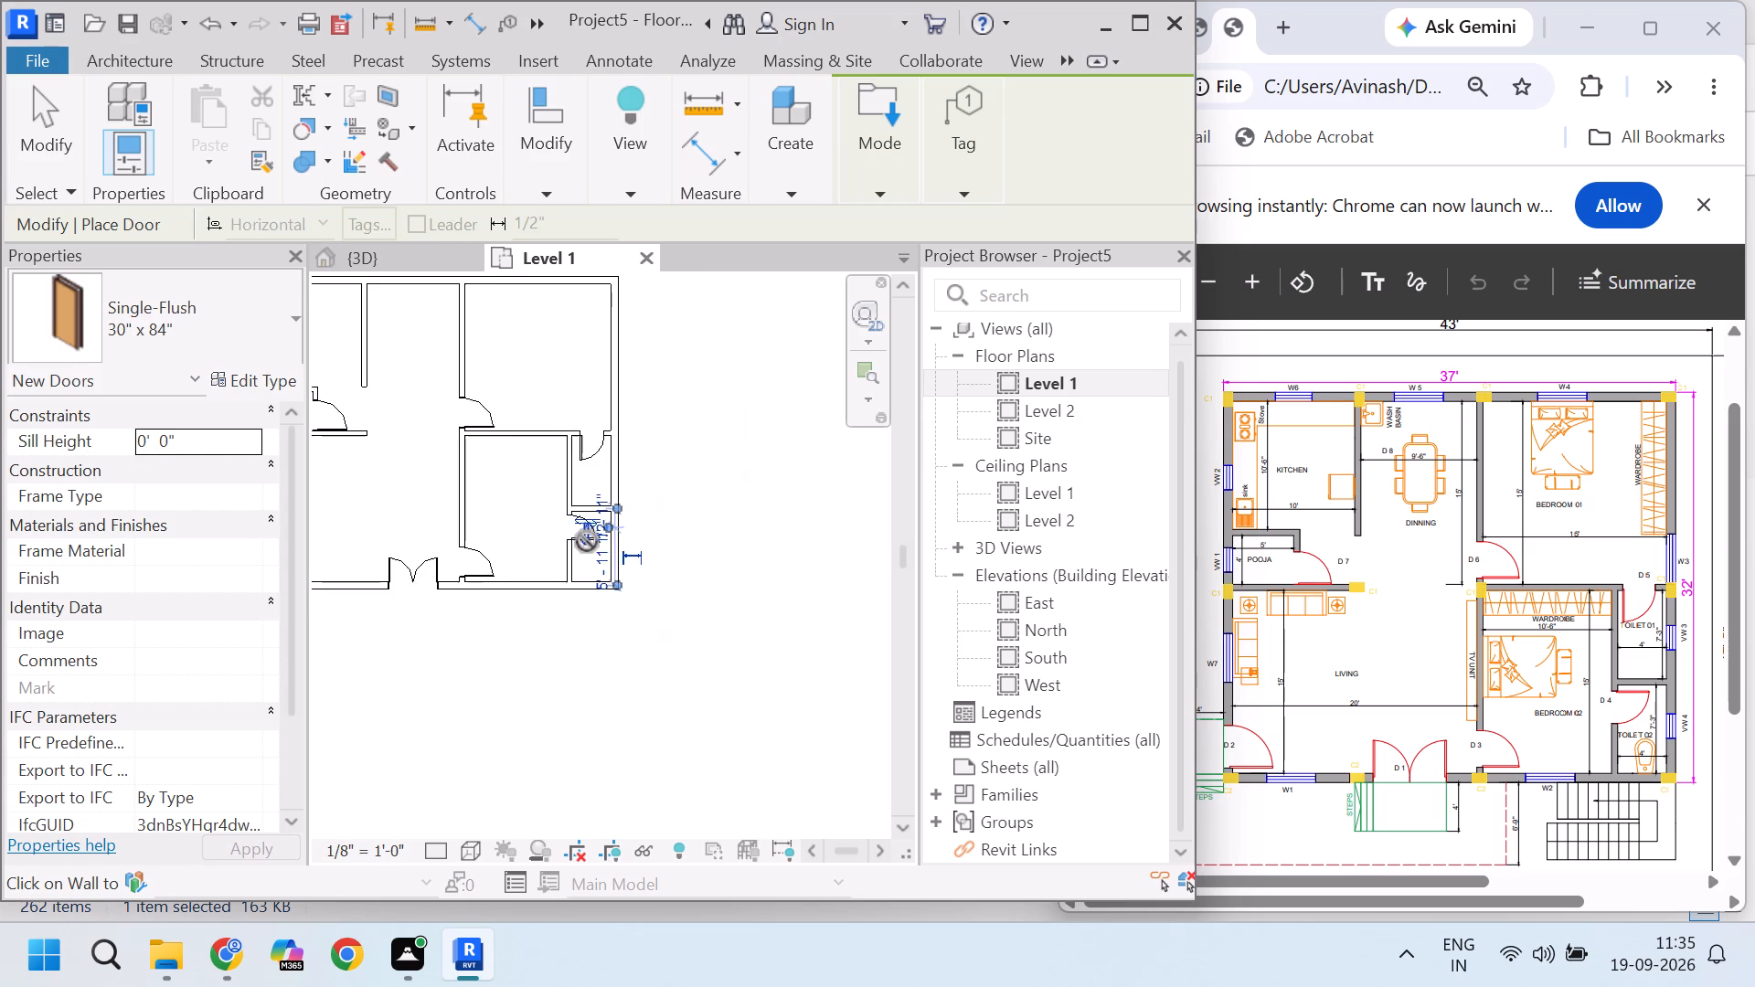
scroll(587, 541, "down", 3)
scroll(477, 466, "up", 3)
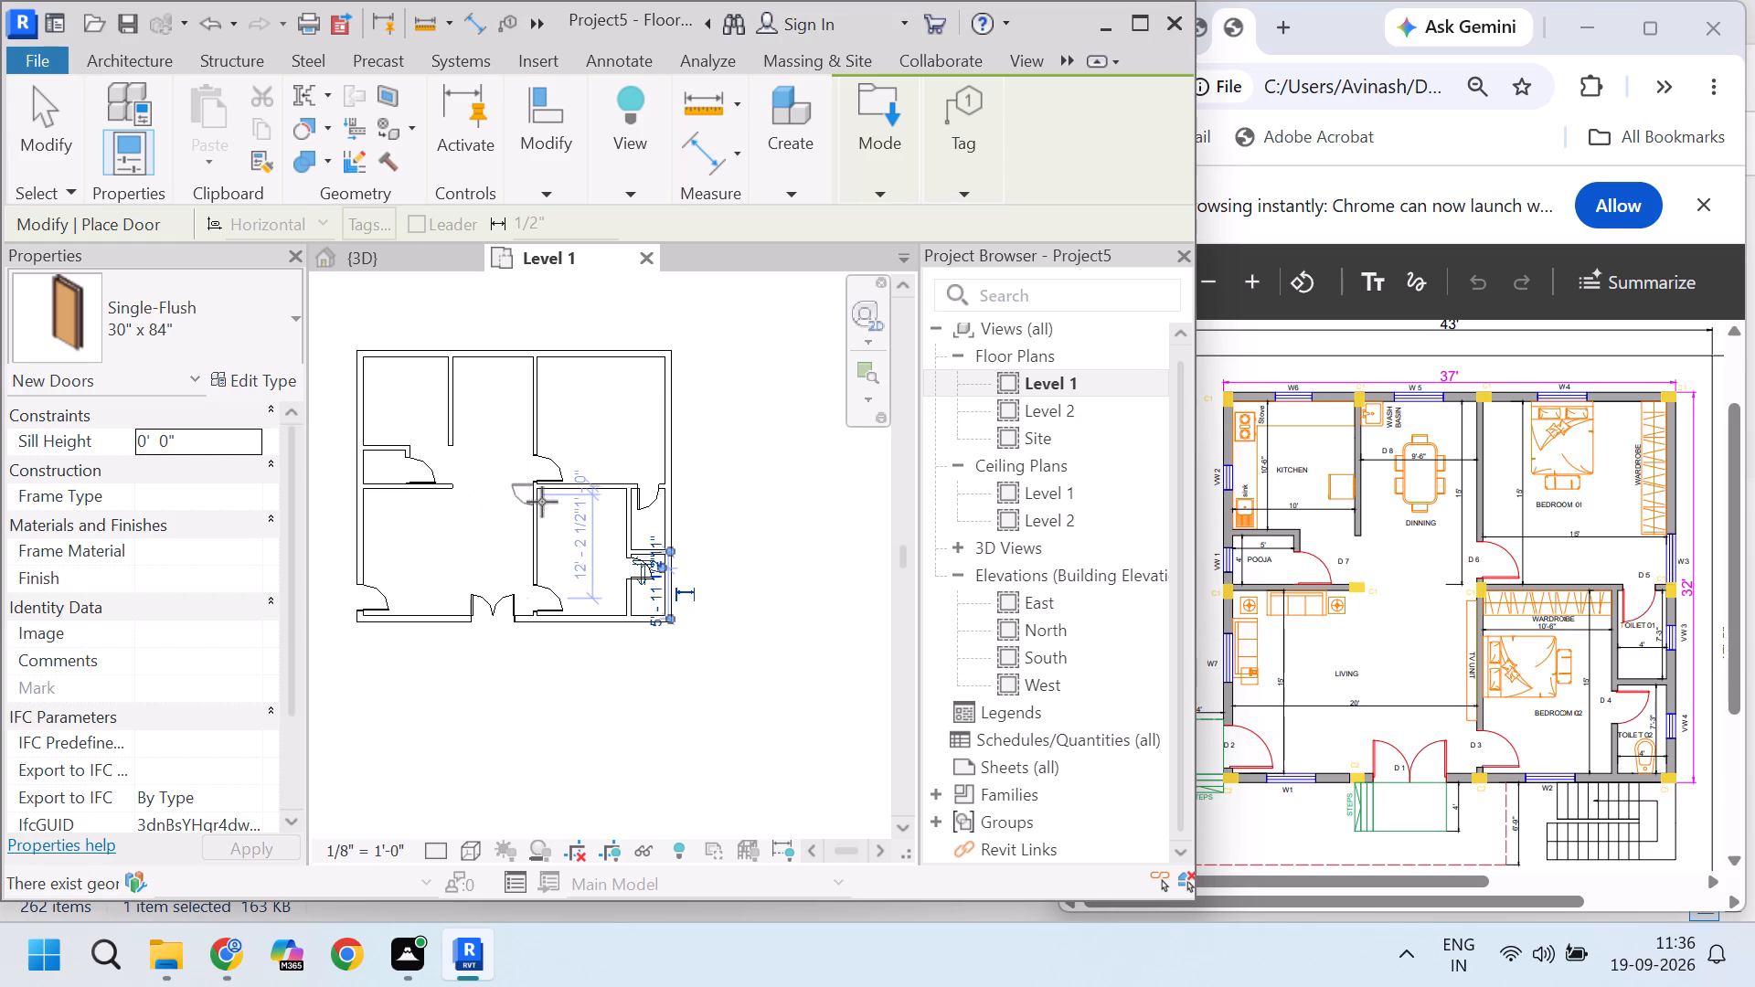
scroll(570, 518, "up", 4)
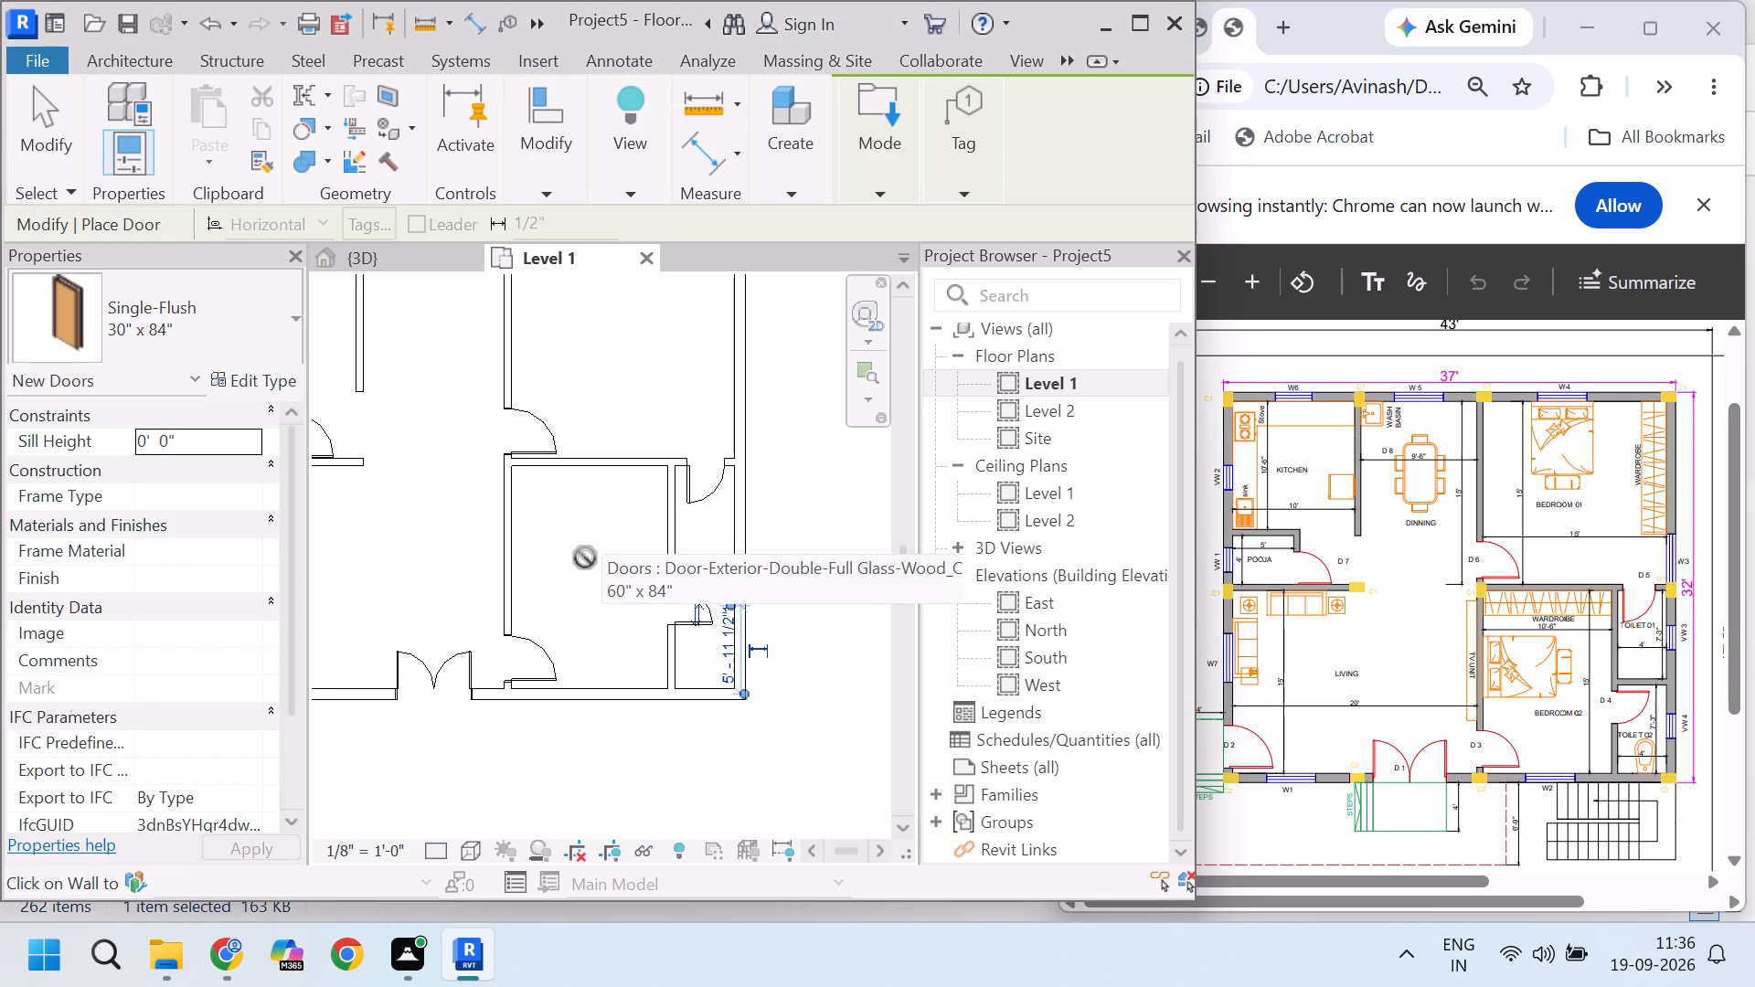
scroll(532, 525, "down", 5)
key("Escape")
scroll(610, 550, "up", 1)
key("Escape")
scroll(622, 594, "up", 3)
key("Escape")
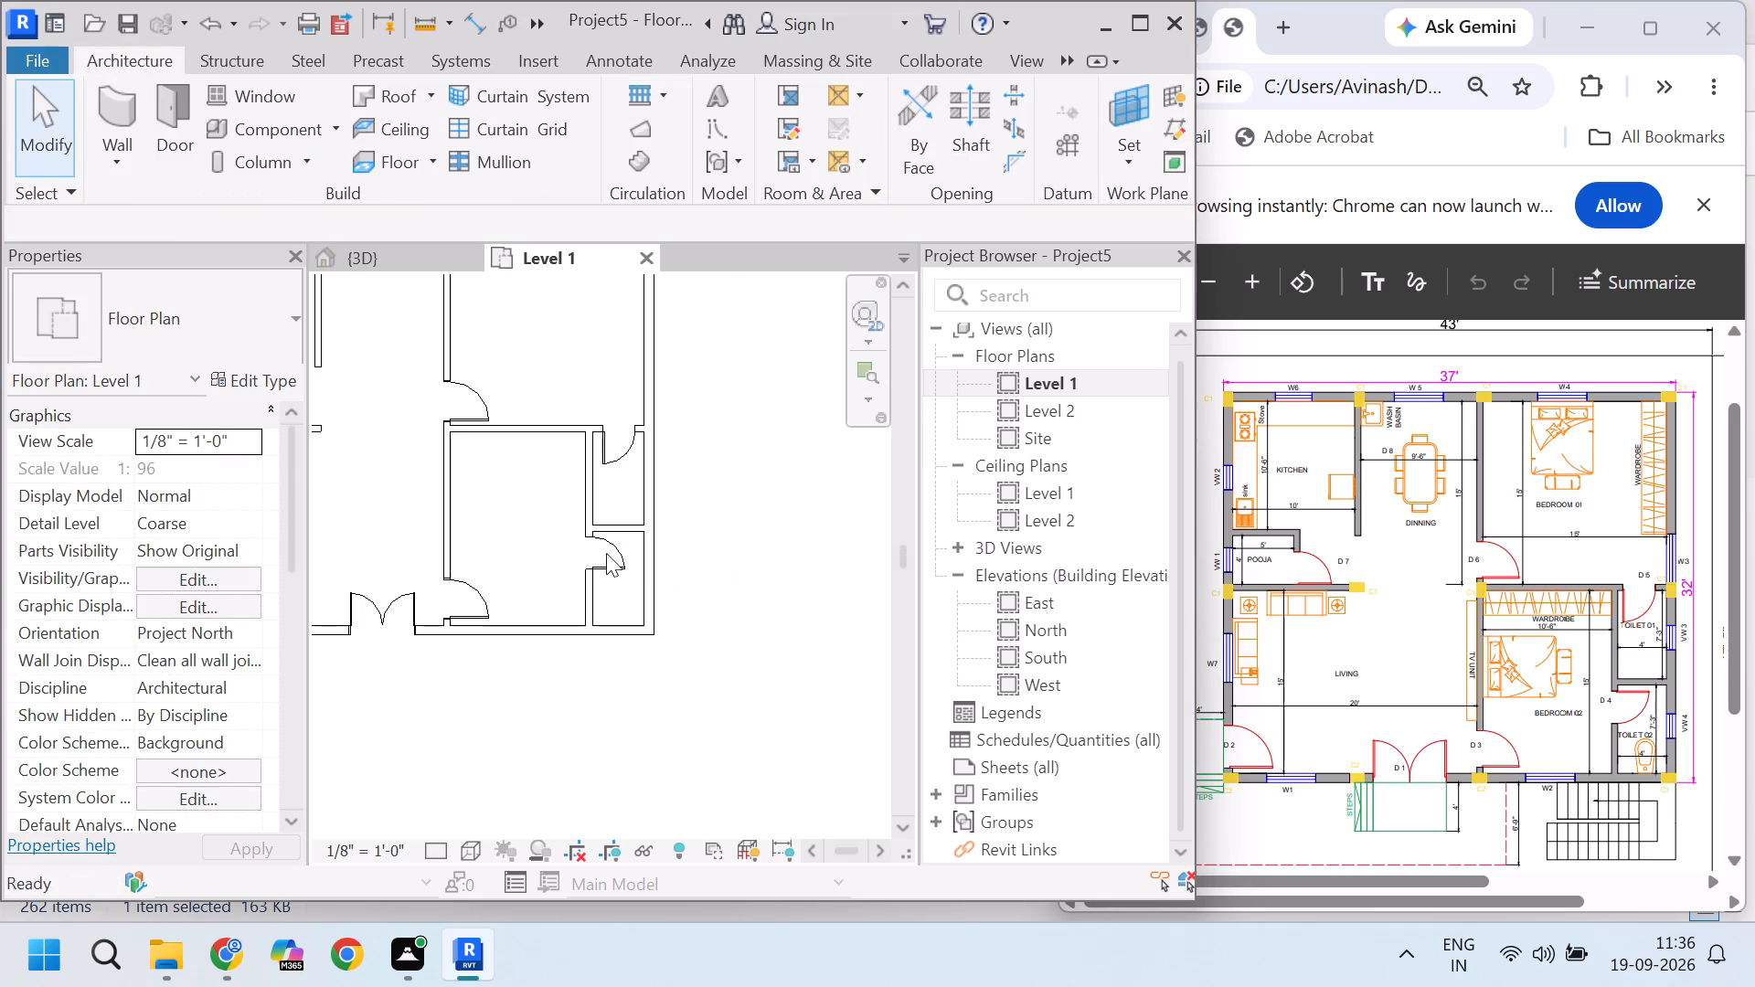
Flip the Toilet 02 door's hinge side so its leaf hangs from the north end of the opening.
scroll(618, 548, "up", 7)
left_click(628, 558)
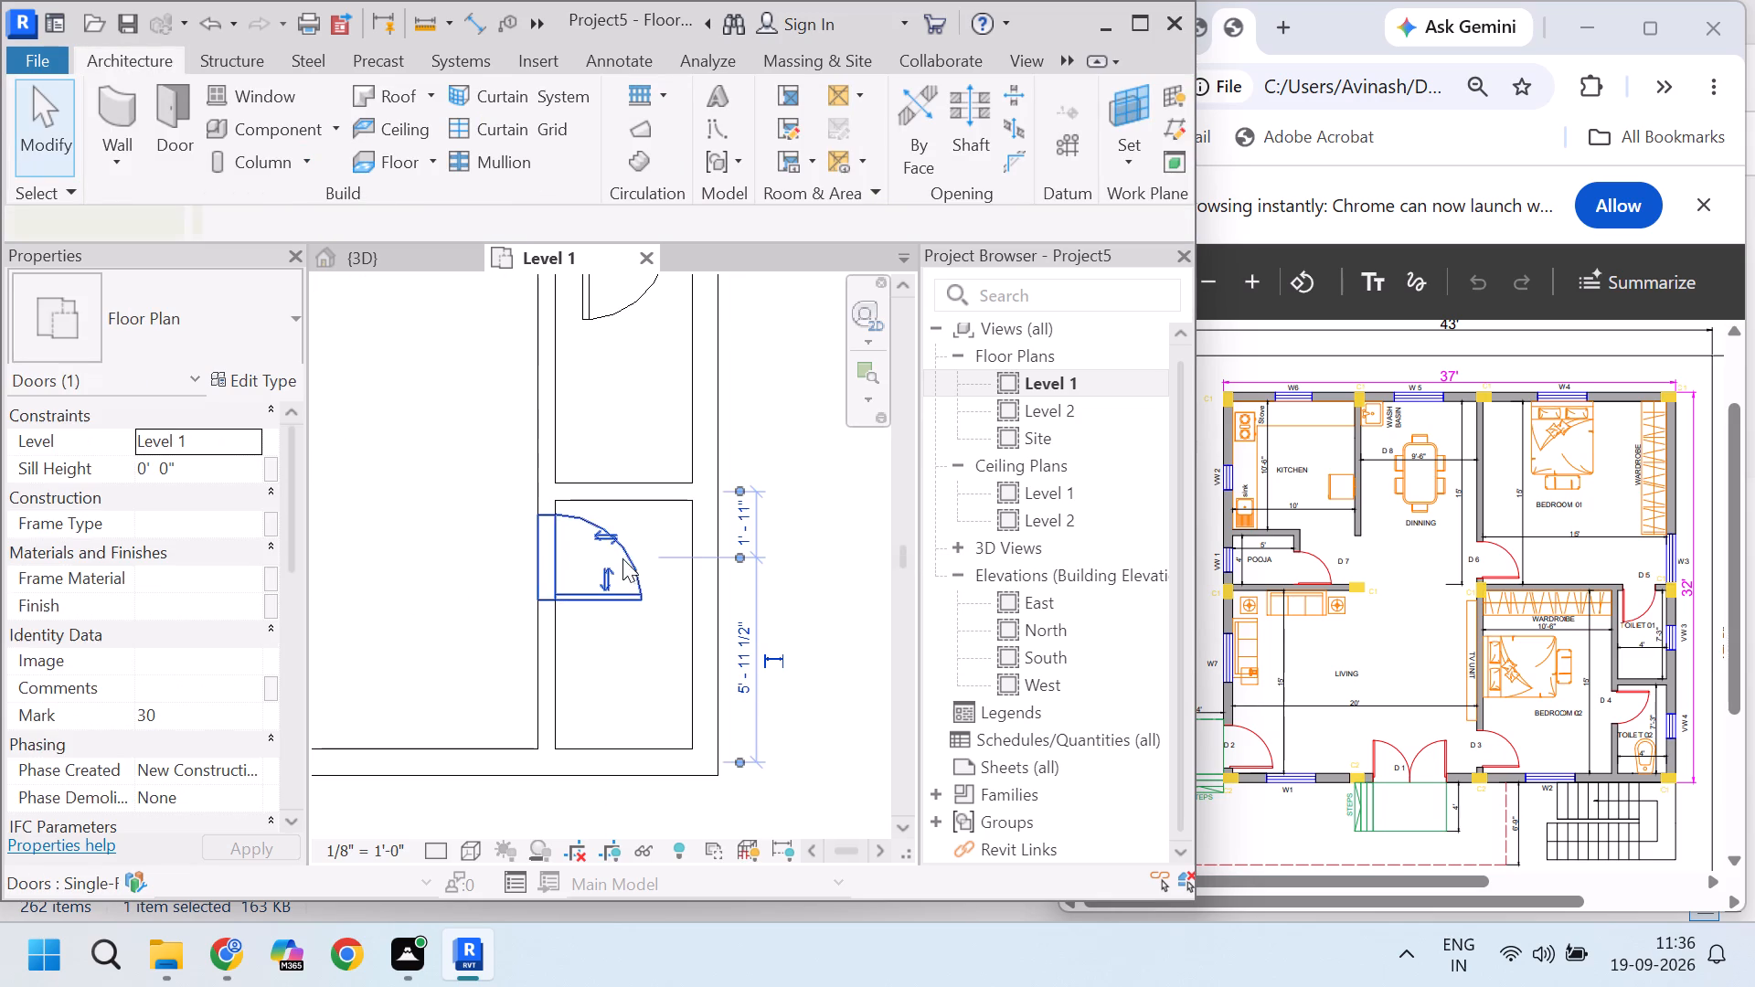
left_click(608, 565)
key("Escape")
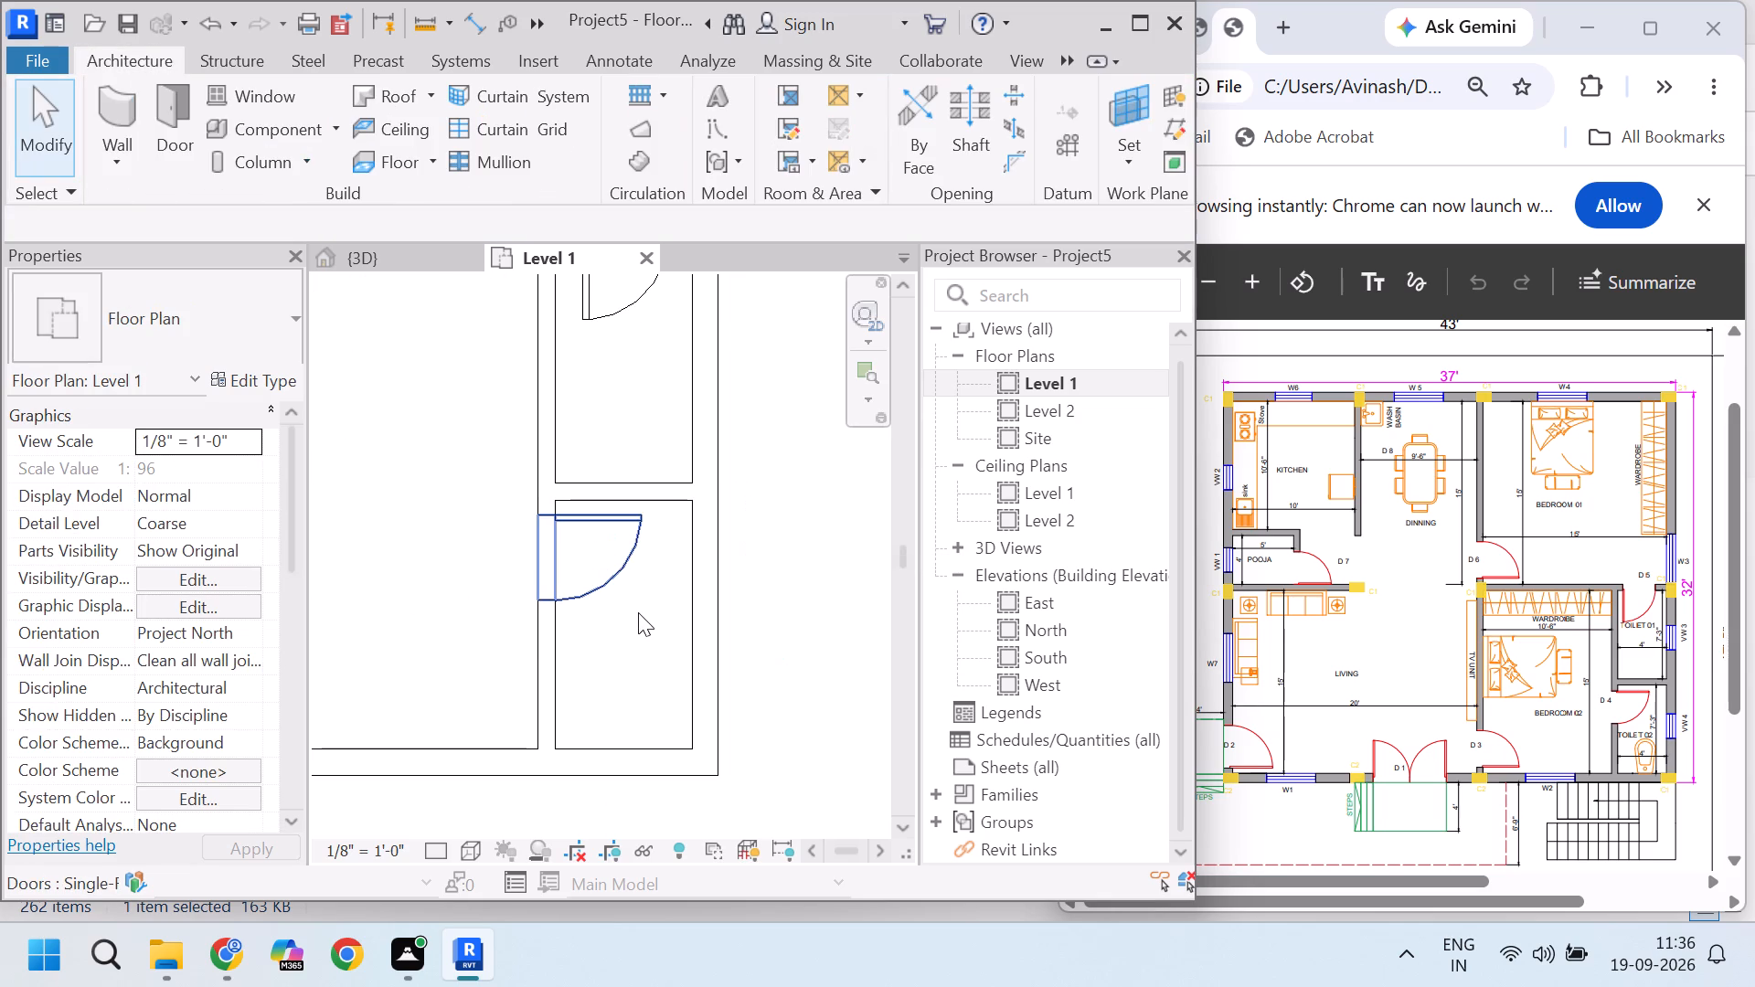
Review the whole Level 1 floor plan and its door layout against the reference plan.
scroll(610, 609, "down", 10)
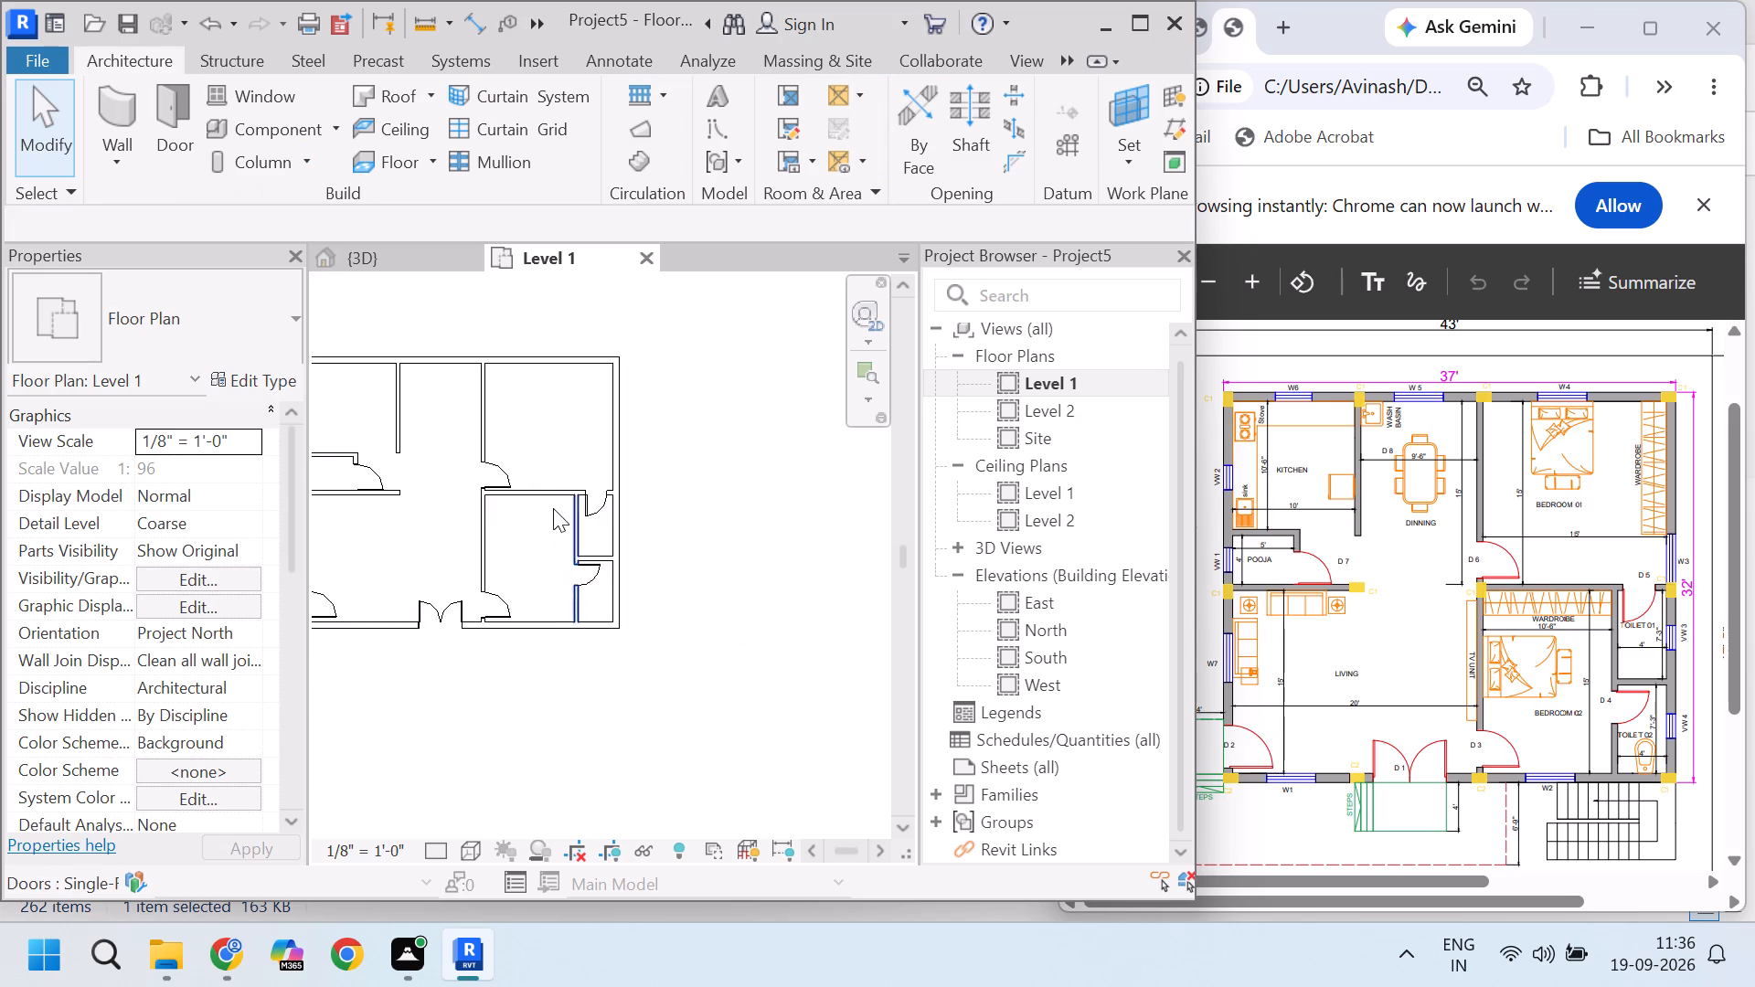
scroll(491, 327, "up", 2)
scroll(686, 529, "down", 3)
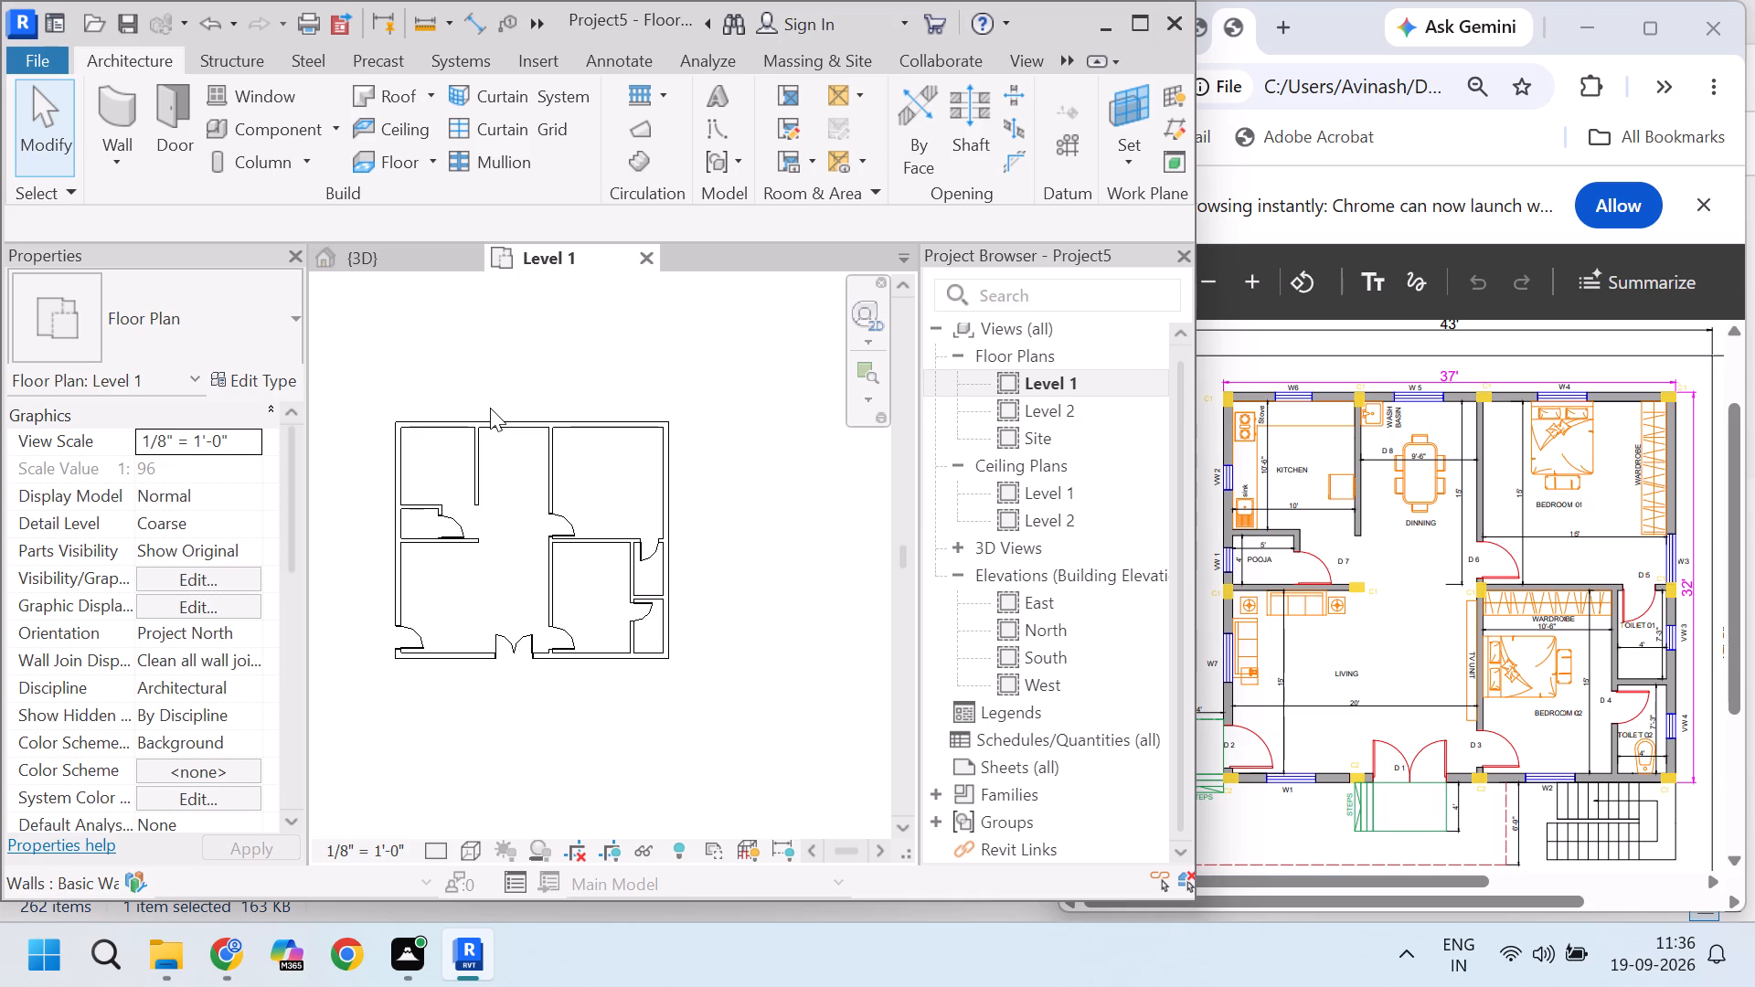
scroll(536, 442, "down", 3)
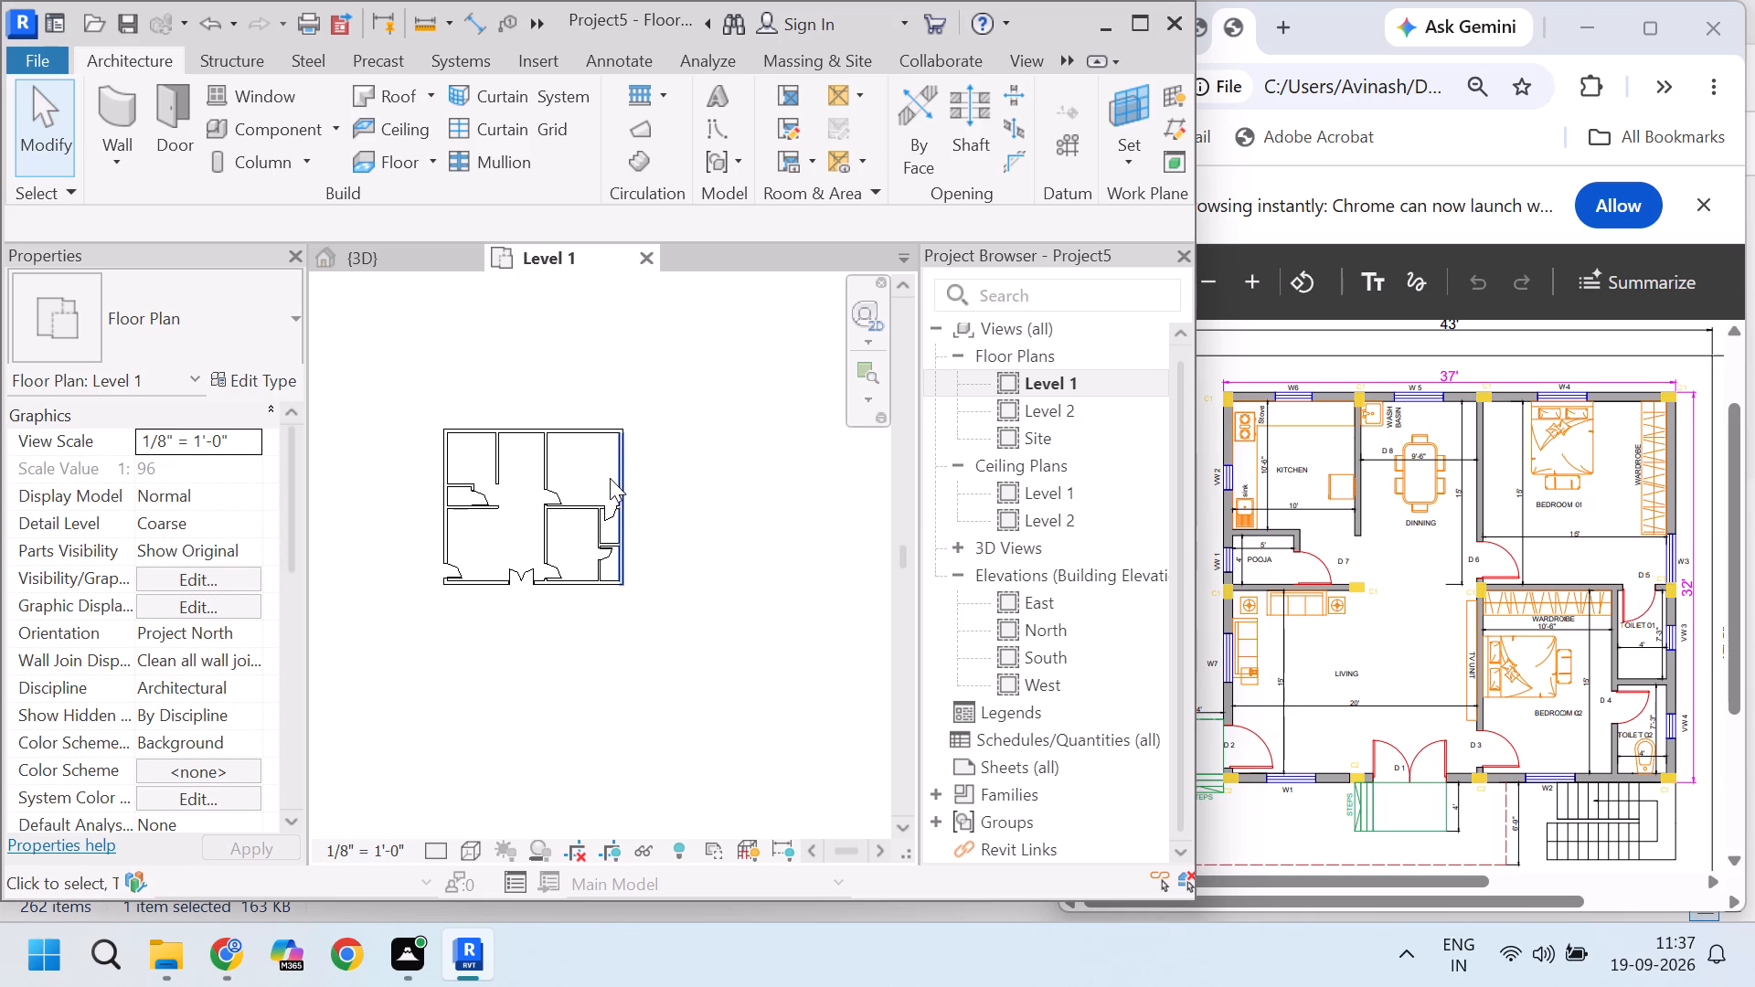
scroll(514, 547, "down", 2)
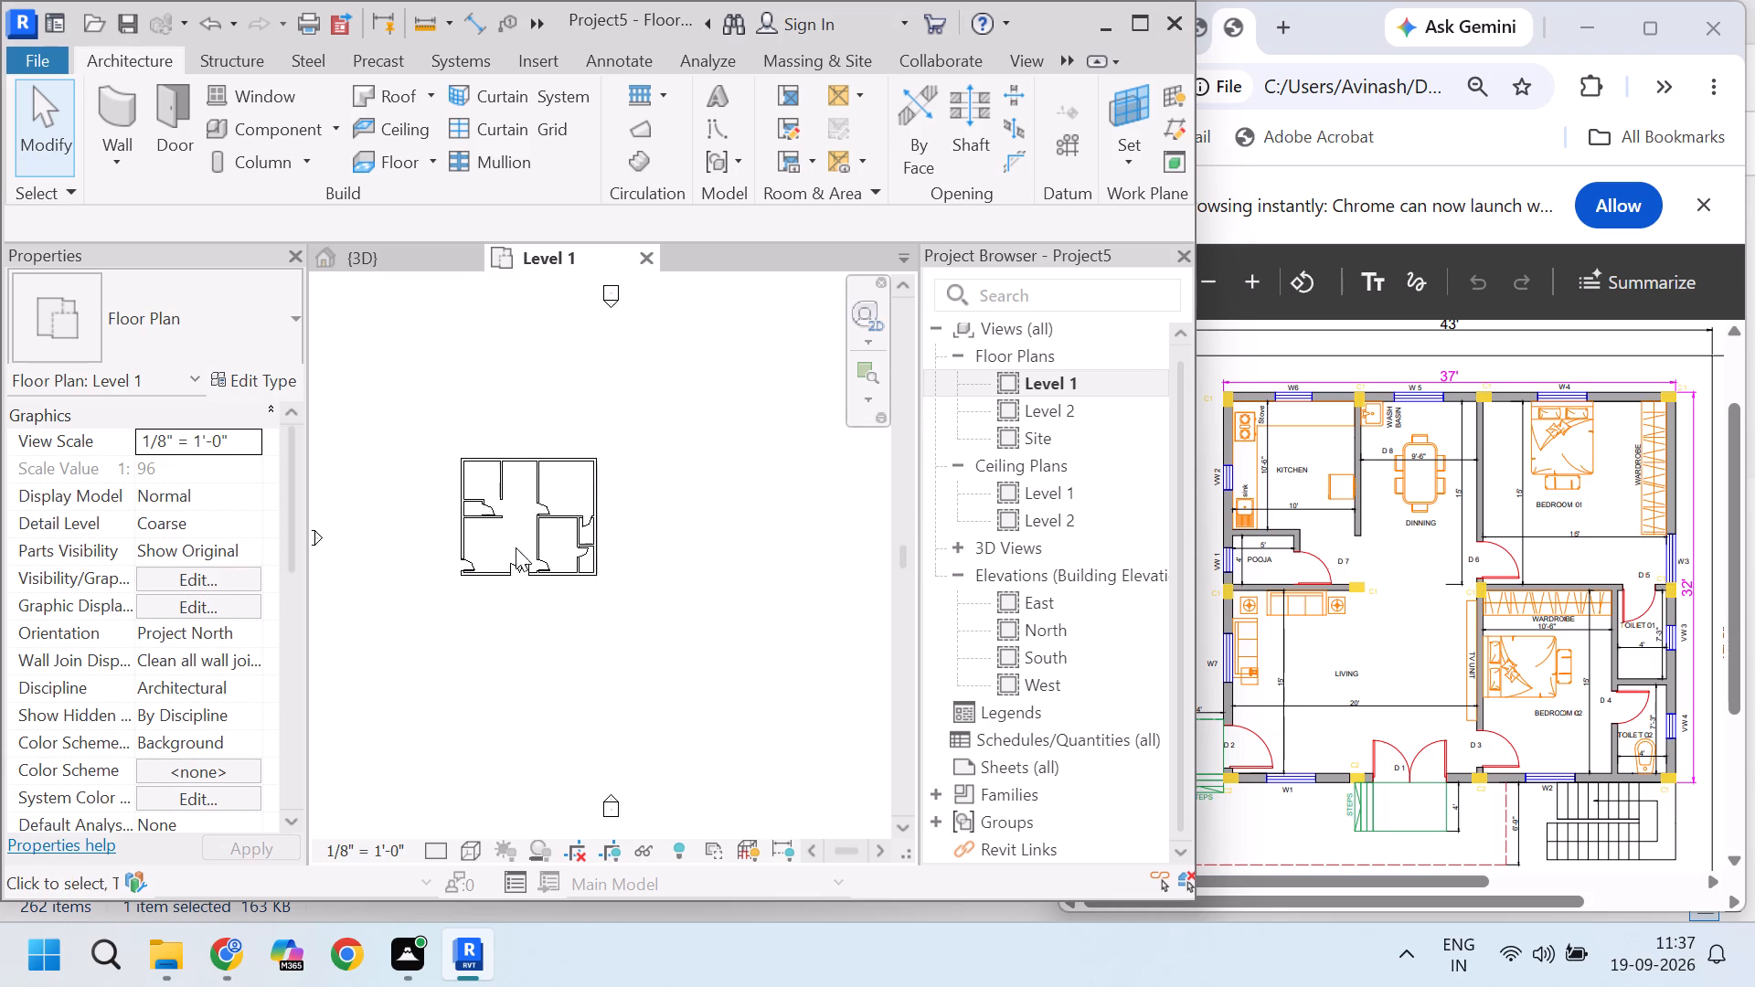
scroll(516, 547, "down", 2)
scroll(536, 531, "up", 9)
scroll(614, 480, "down", 3)
scroll(590, 406, "down", 1)
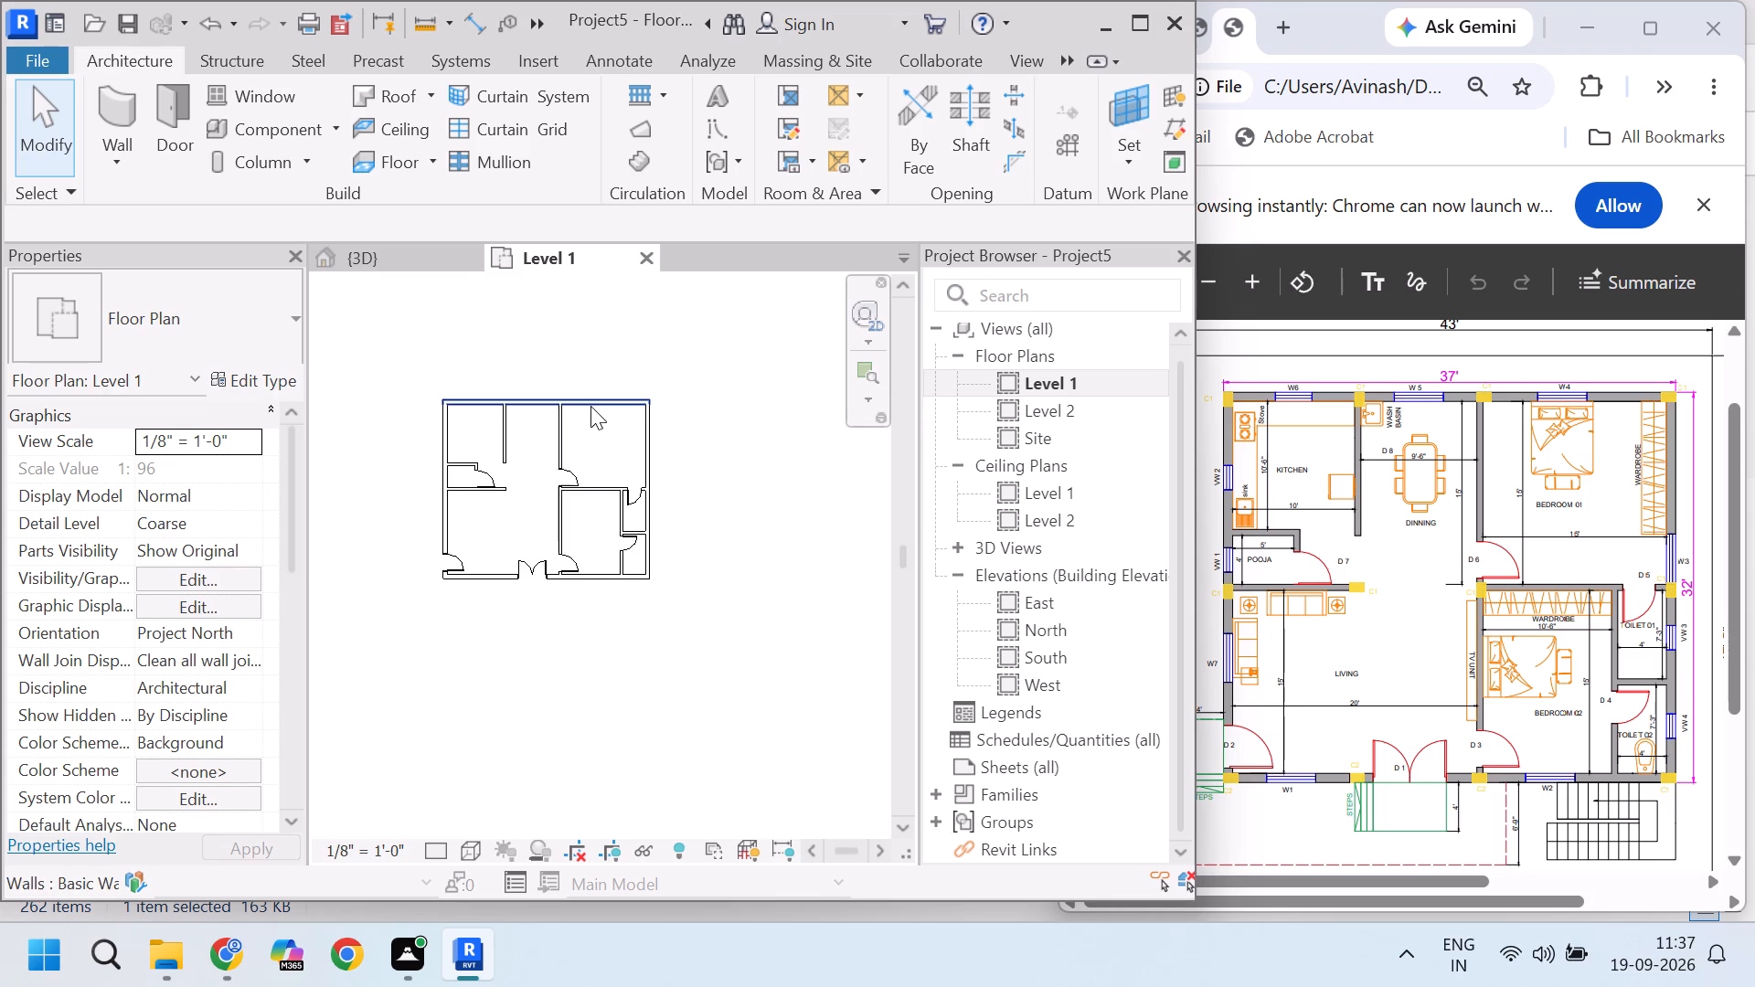
scroll(512, 429, "up", 2)
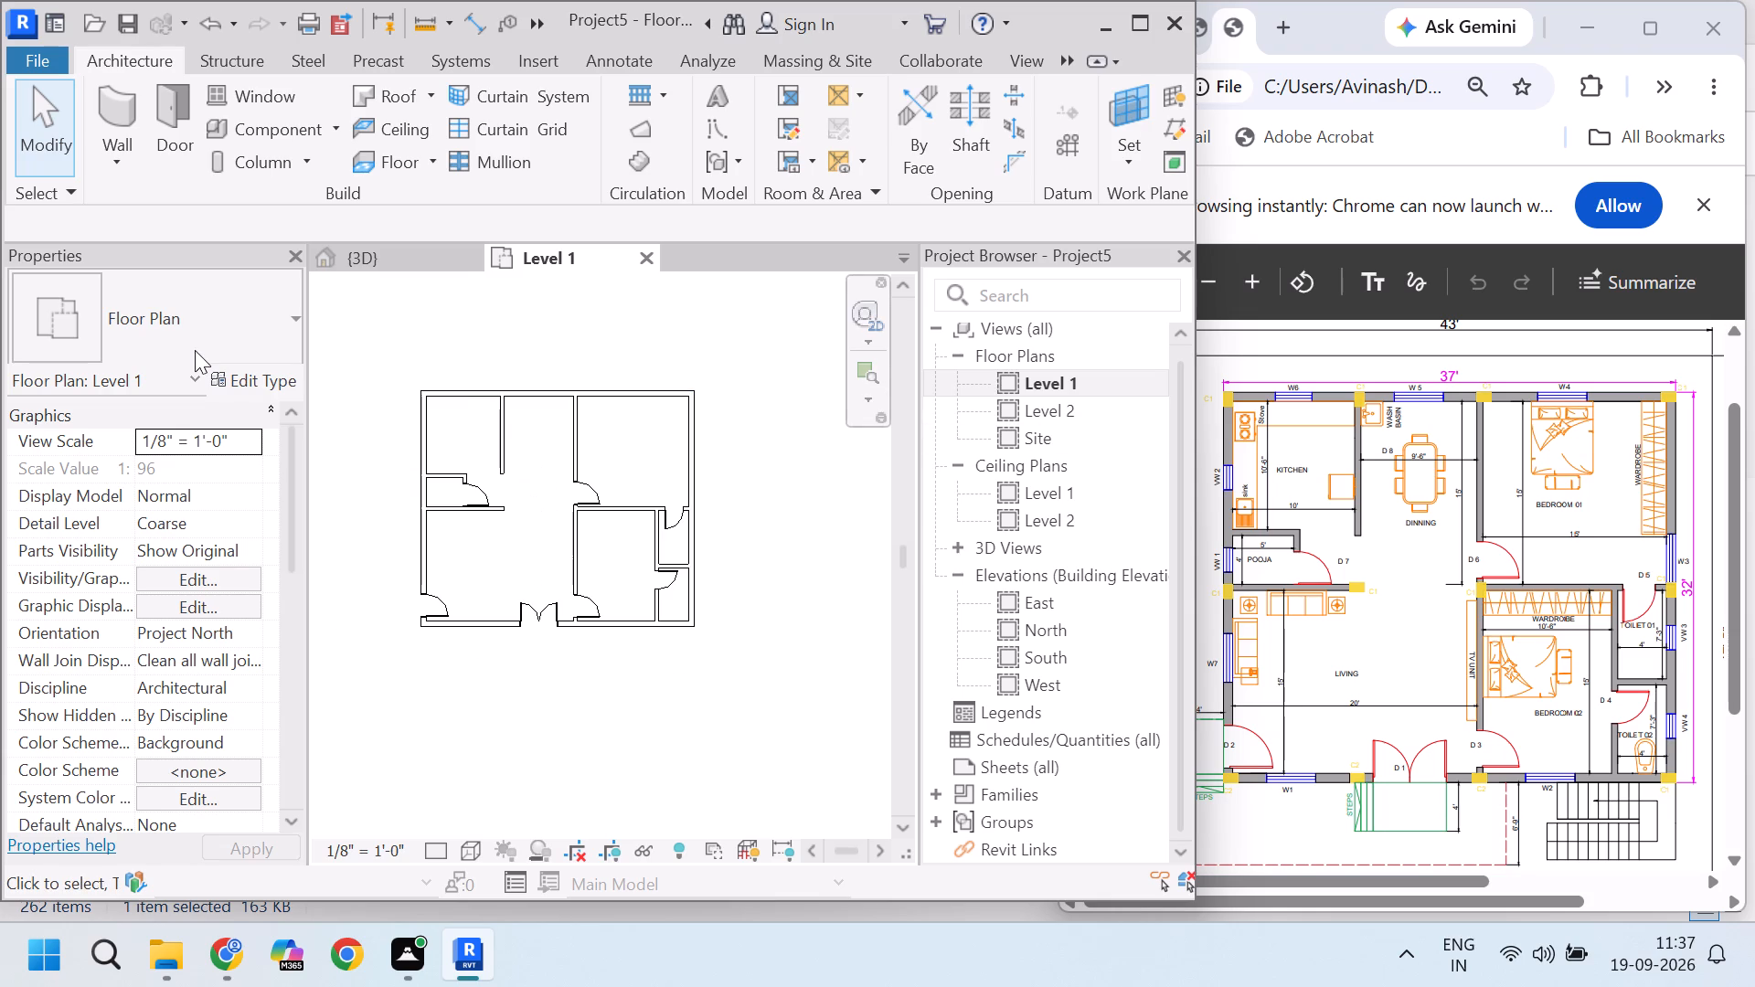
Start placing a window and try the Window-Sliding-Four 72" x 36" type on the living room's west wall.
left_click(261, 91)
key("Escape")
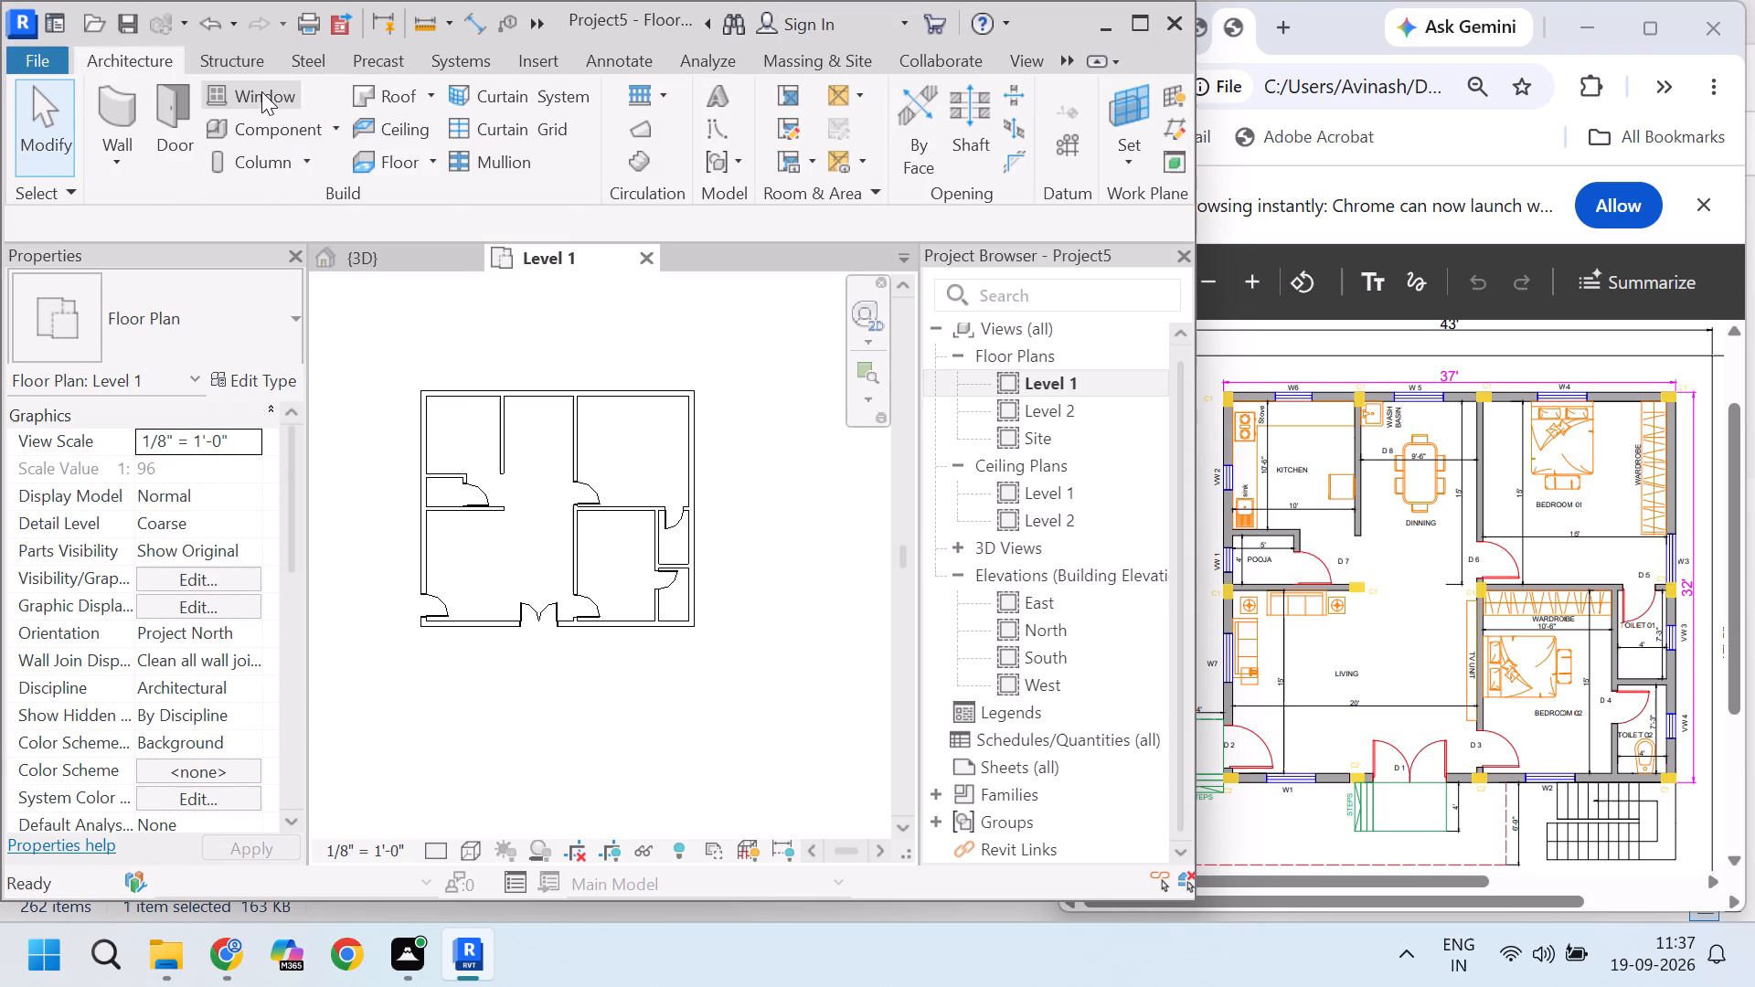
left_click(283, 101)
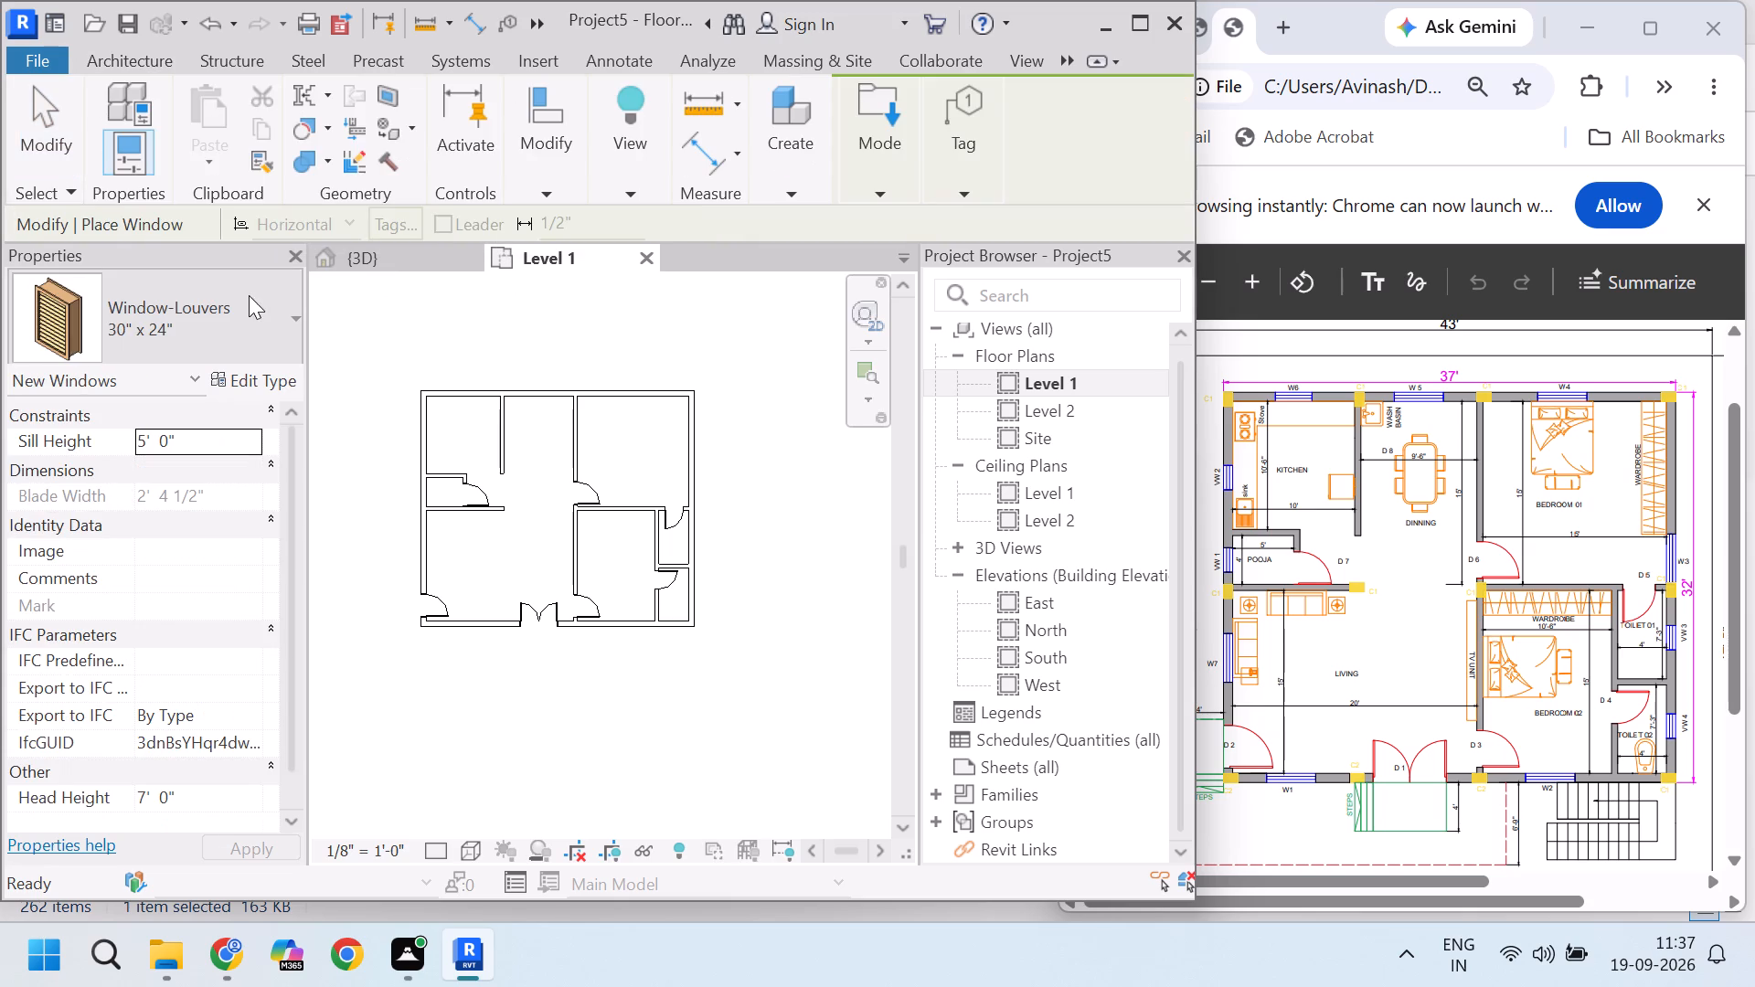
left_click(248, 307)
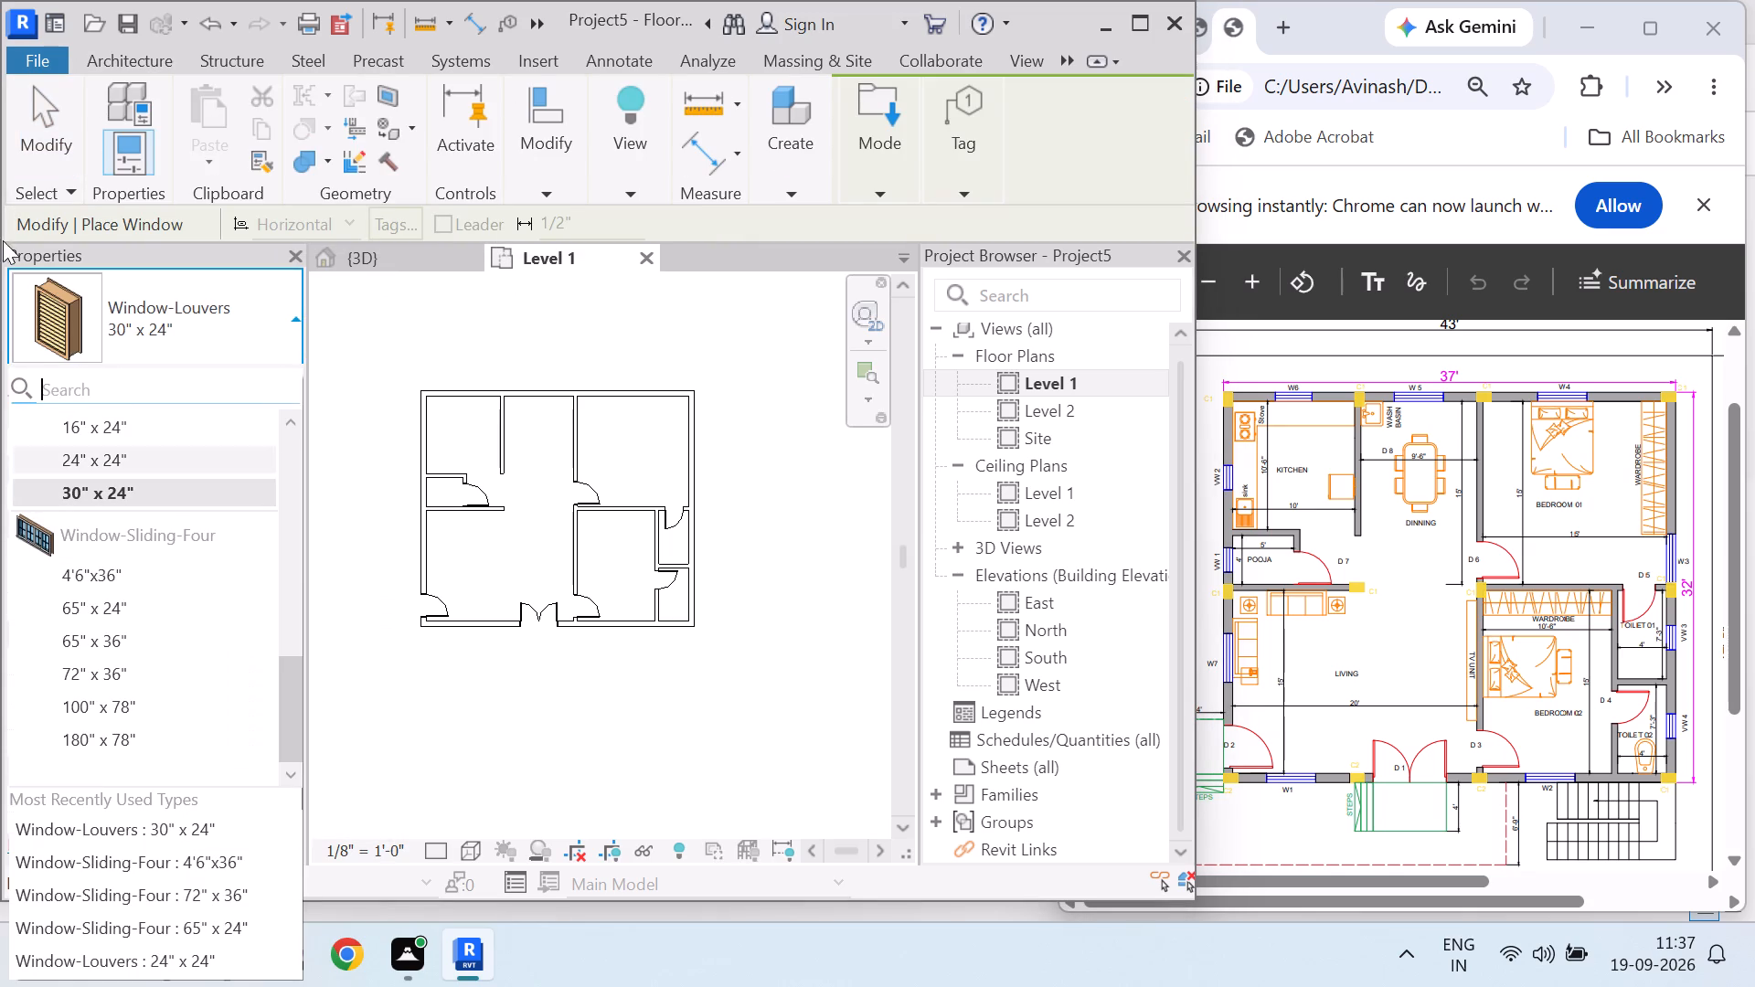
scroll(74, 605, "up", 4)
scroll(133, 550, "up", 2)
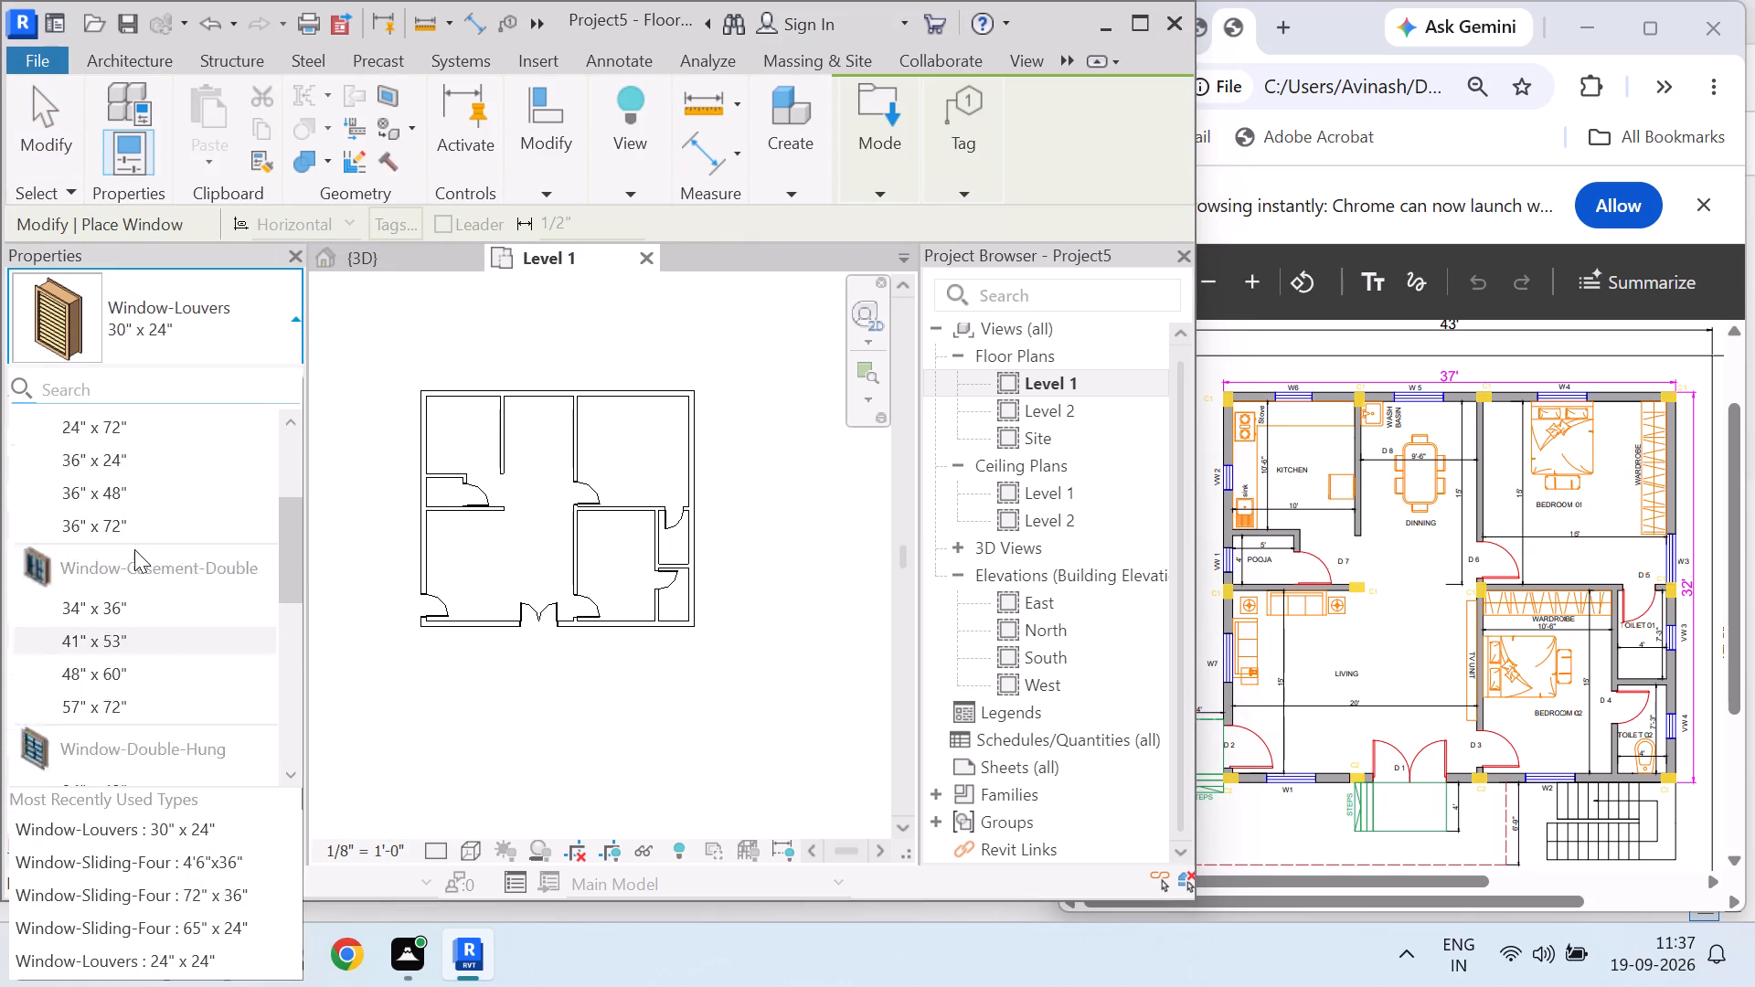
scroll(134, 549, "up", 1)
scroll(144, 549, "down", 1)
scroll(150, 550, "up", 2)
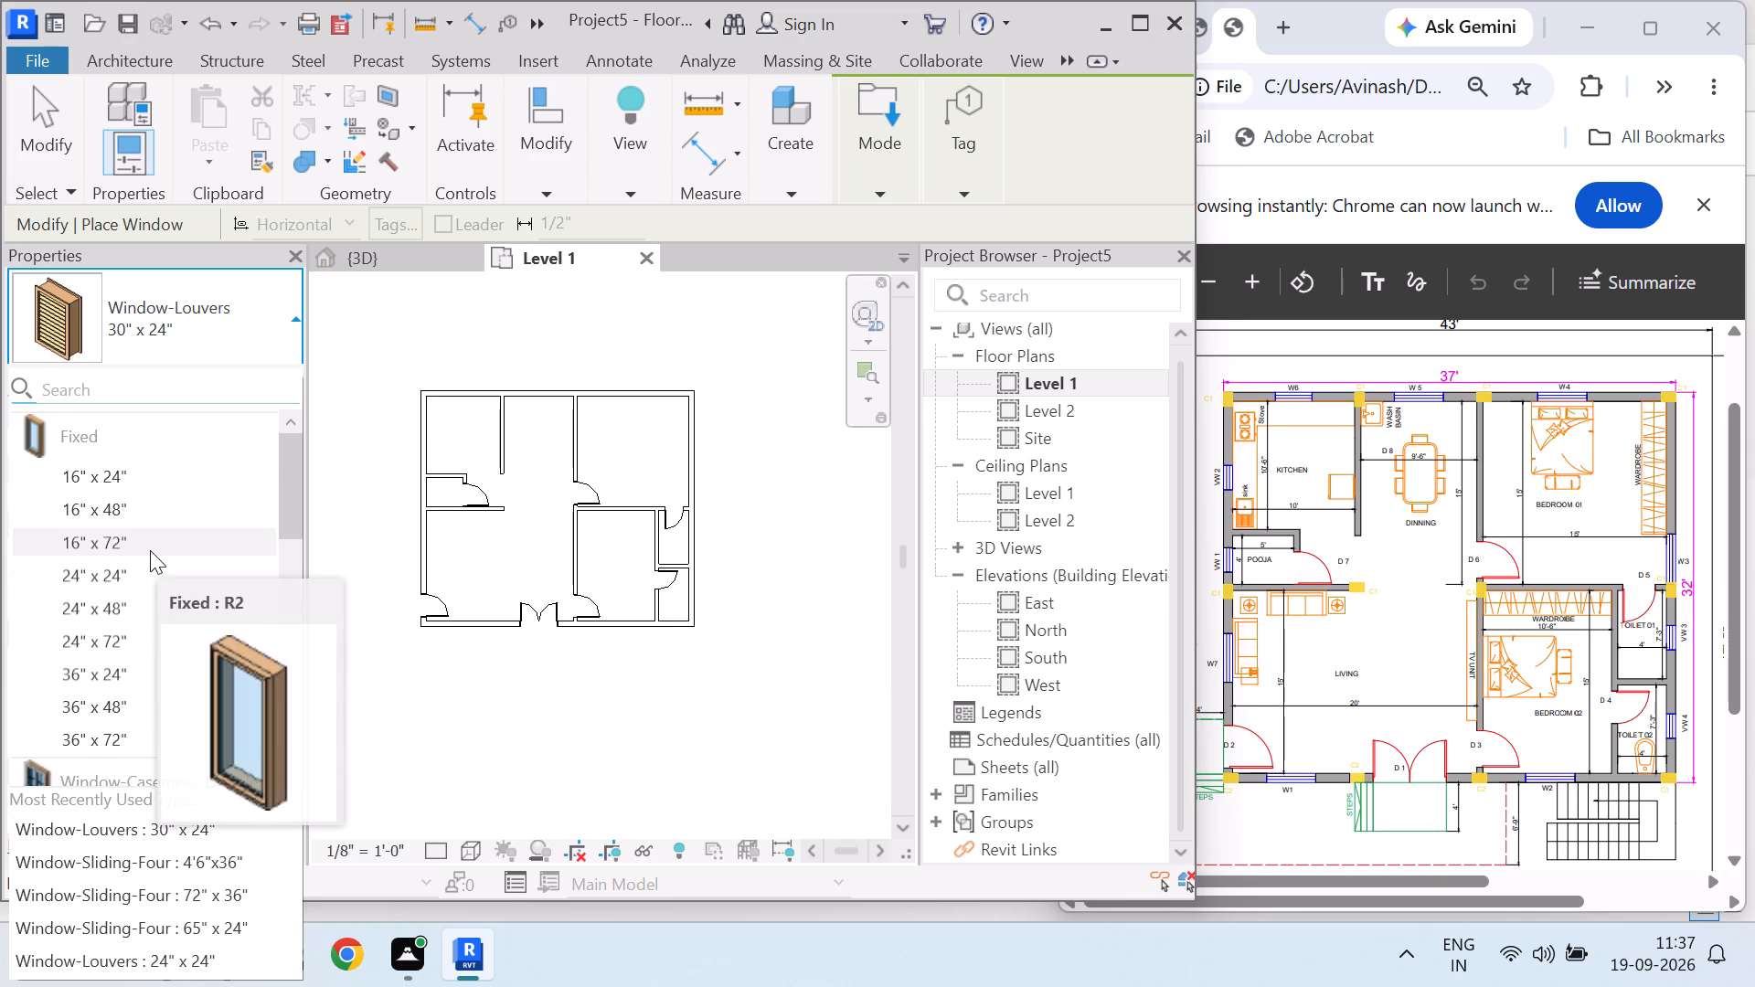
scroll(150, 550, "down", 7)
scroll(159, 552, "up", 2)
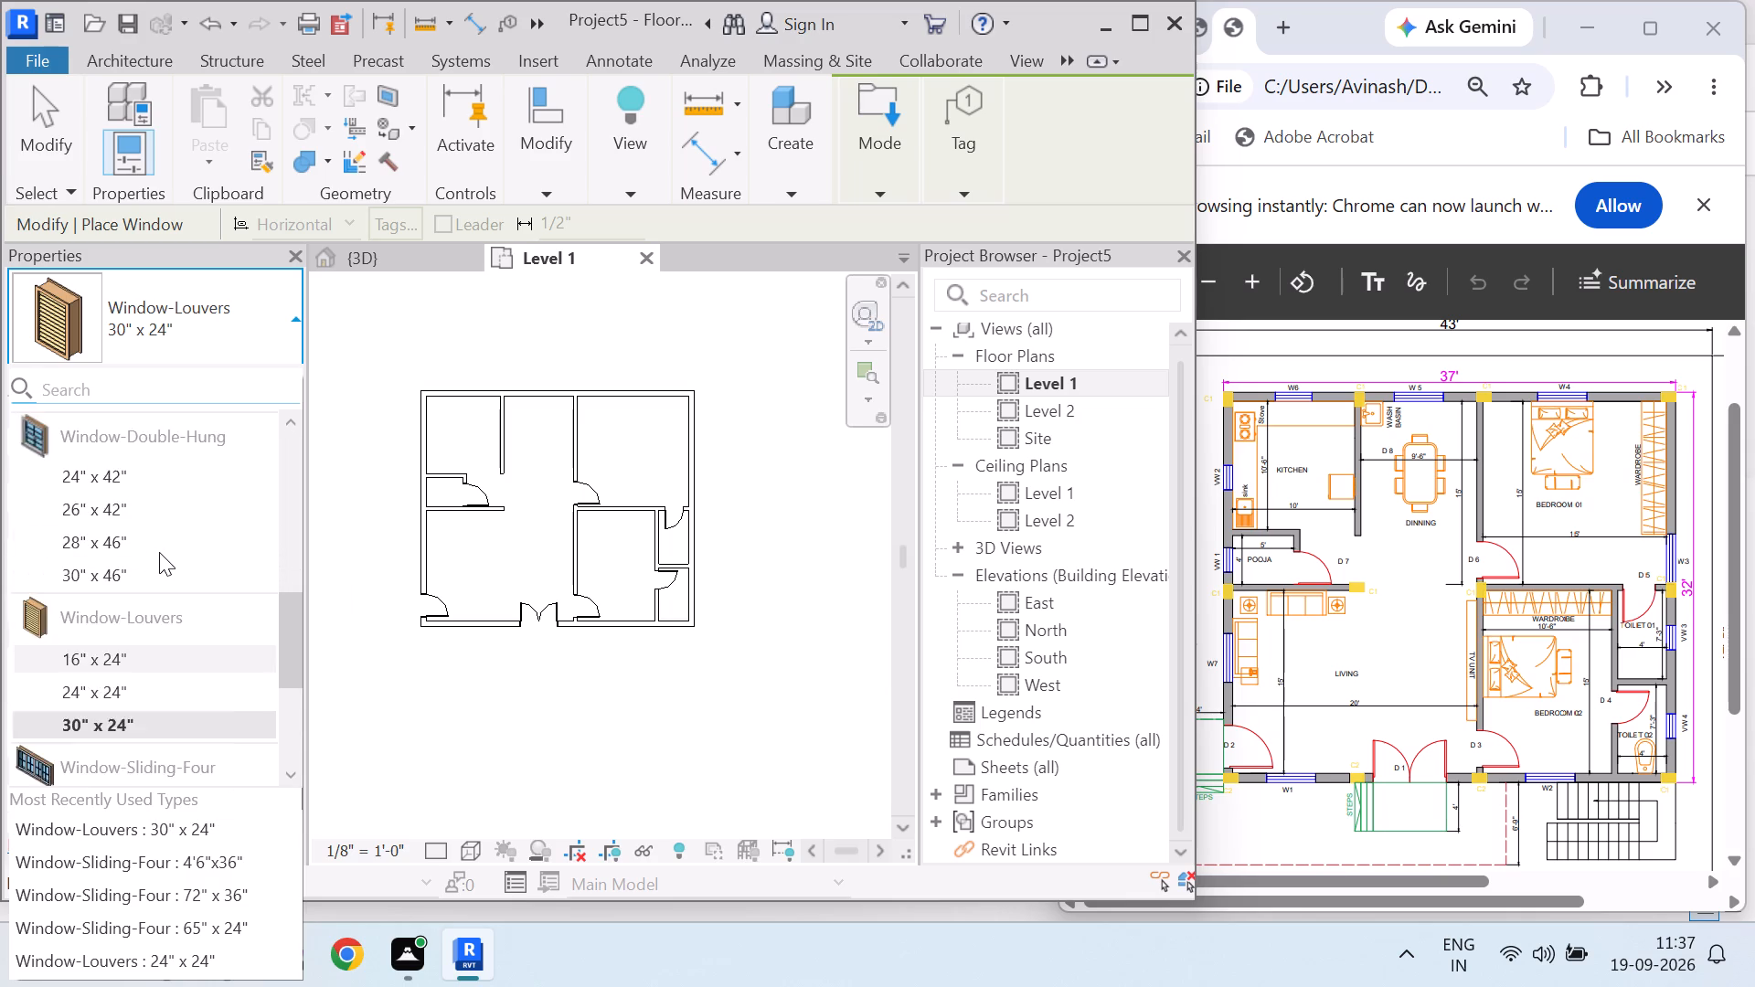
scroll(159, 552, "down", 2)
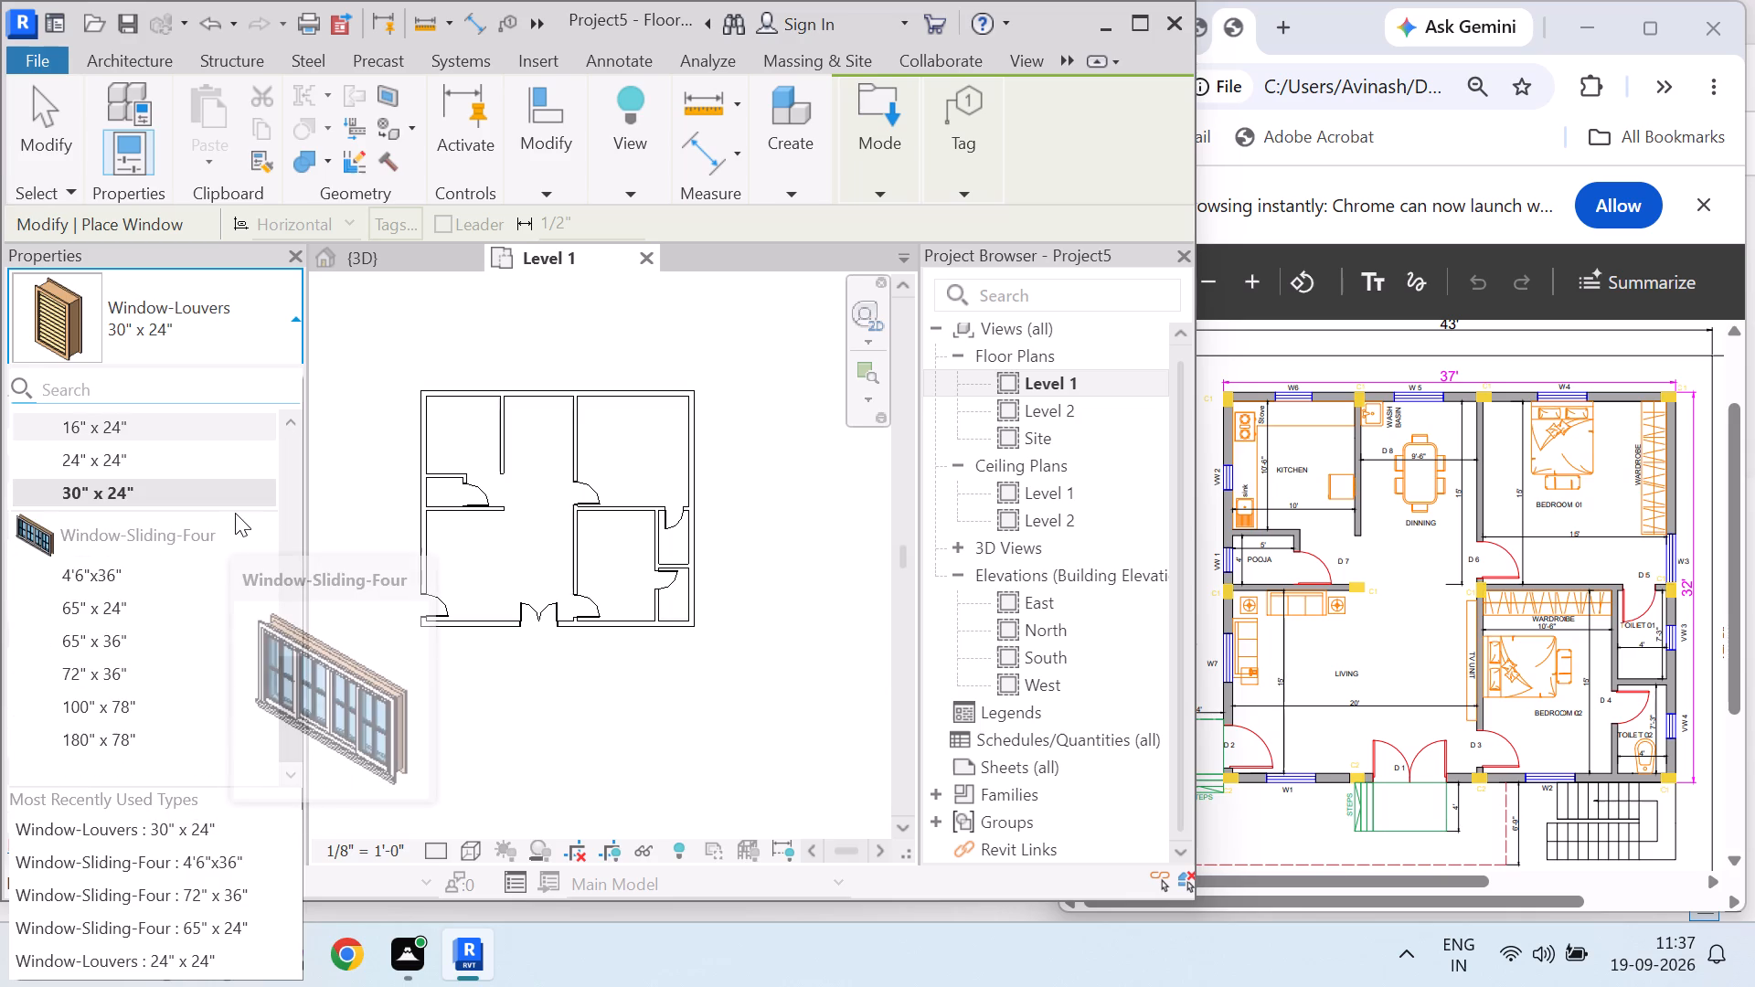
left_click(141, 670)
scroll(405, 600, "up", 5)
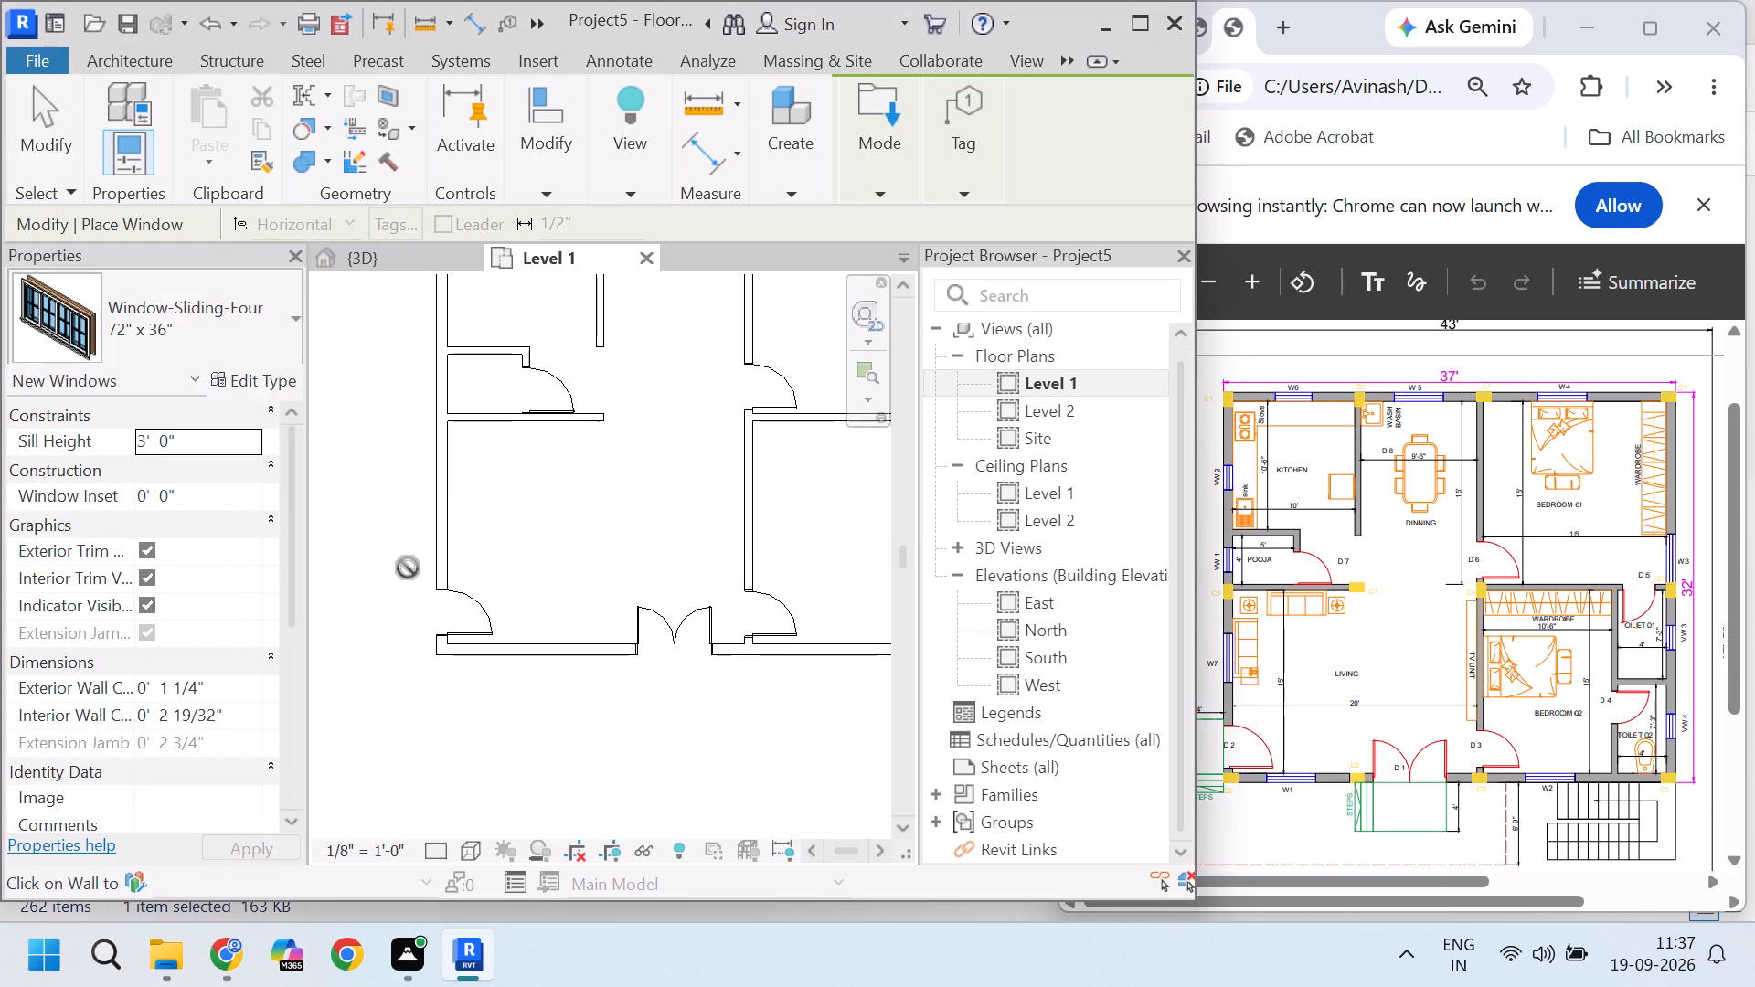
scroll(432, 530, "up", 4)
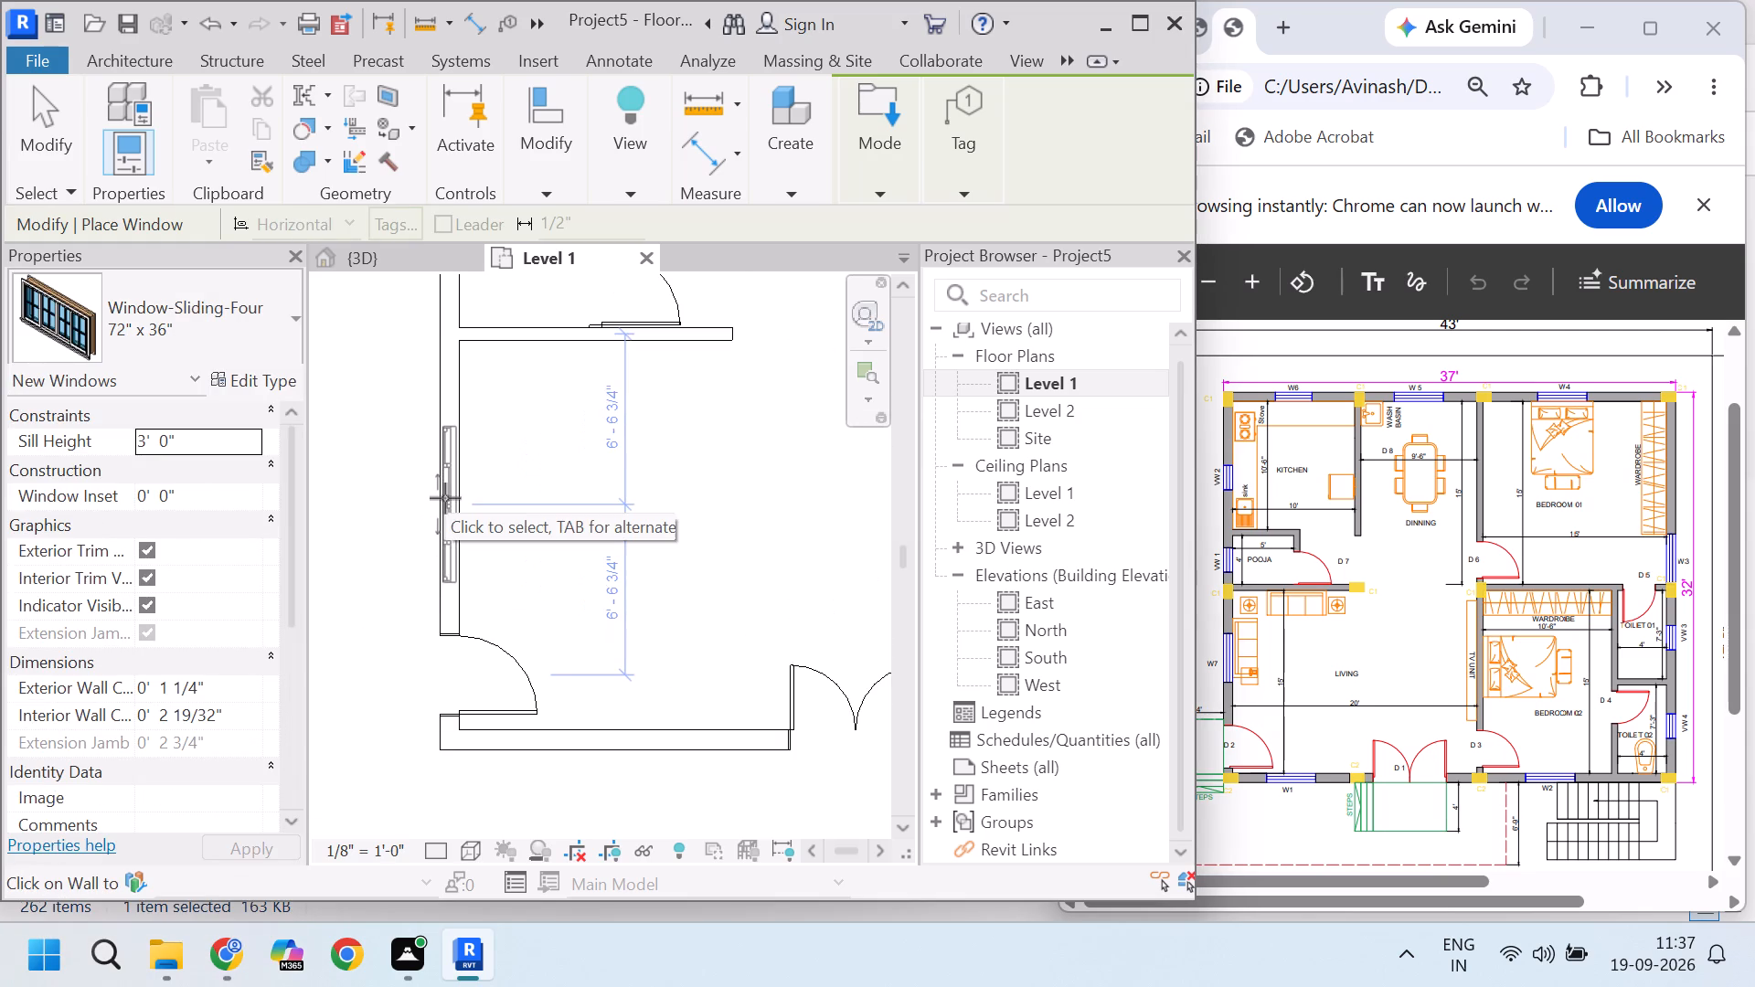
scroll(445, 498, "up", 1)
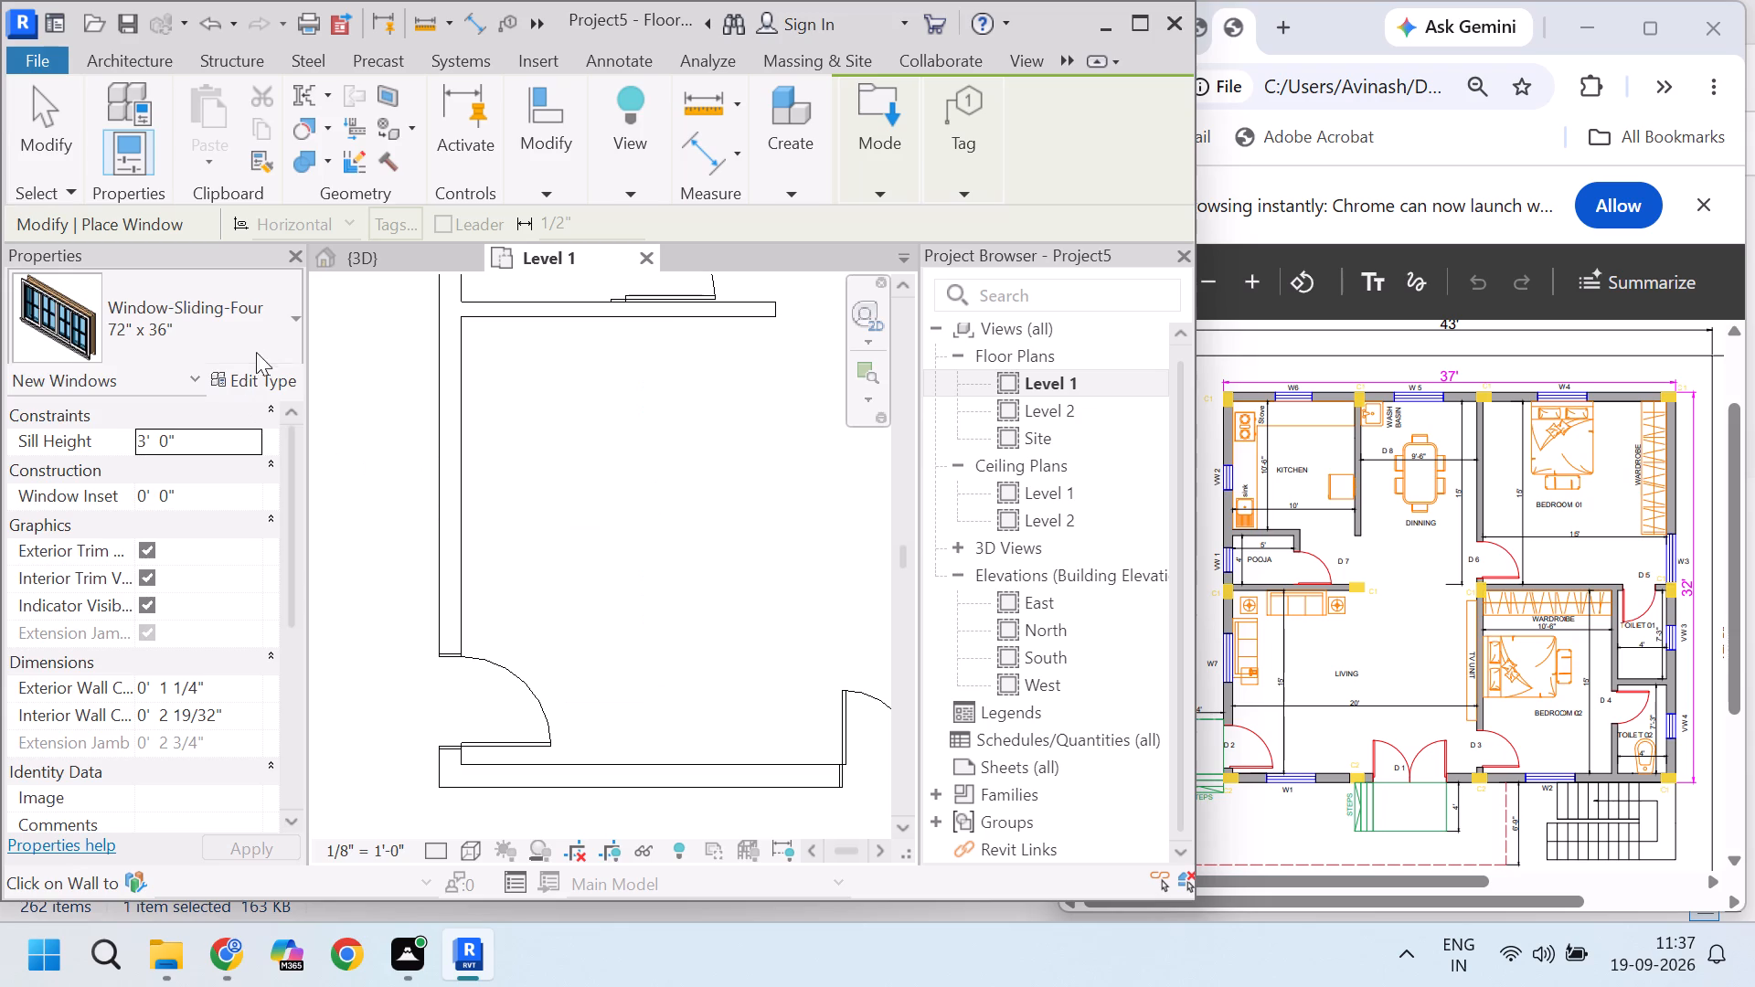
Place a Fixed 36" x 48" window in the living room's west wall, centred about 5'-0" south of the room's north wall.
left_click(259, 335)
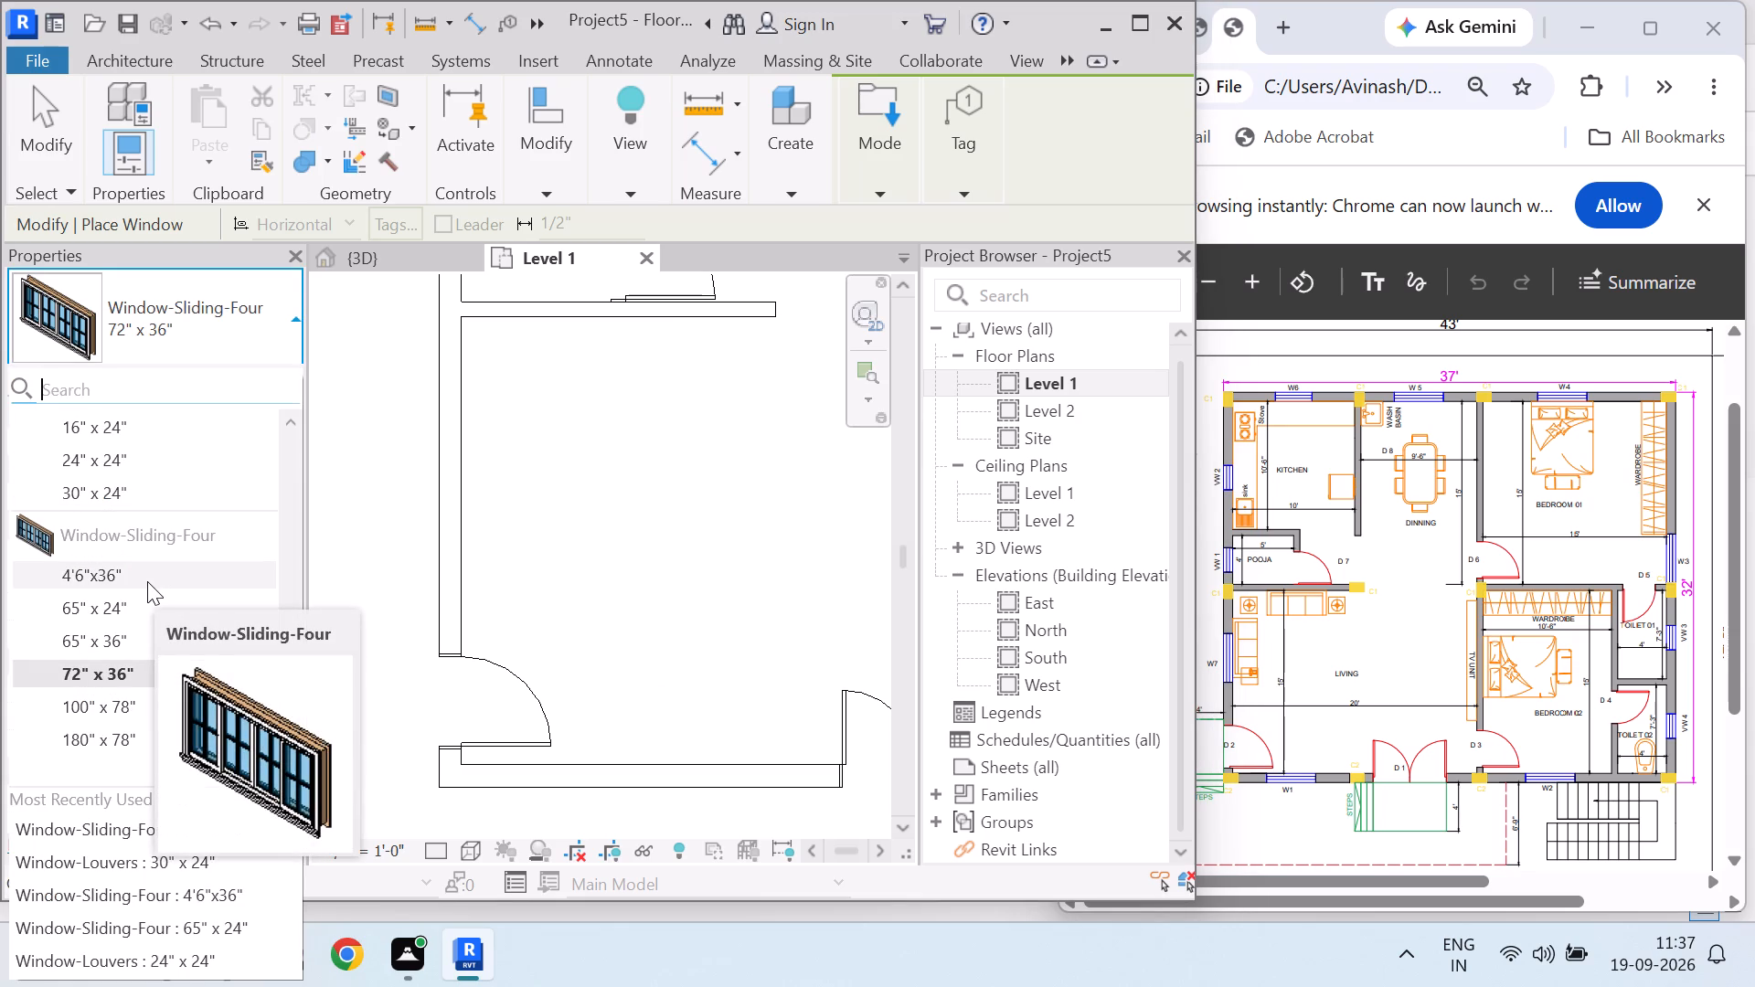
scroll(131, 595, "up", 2)
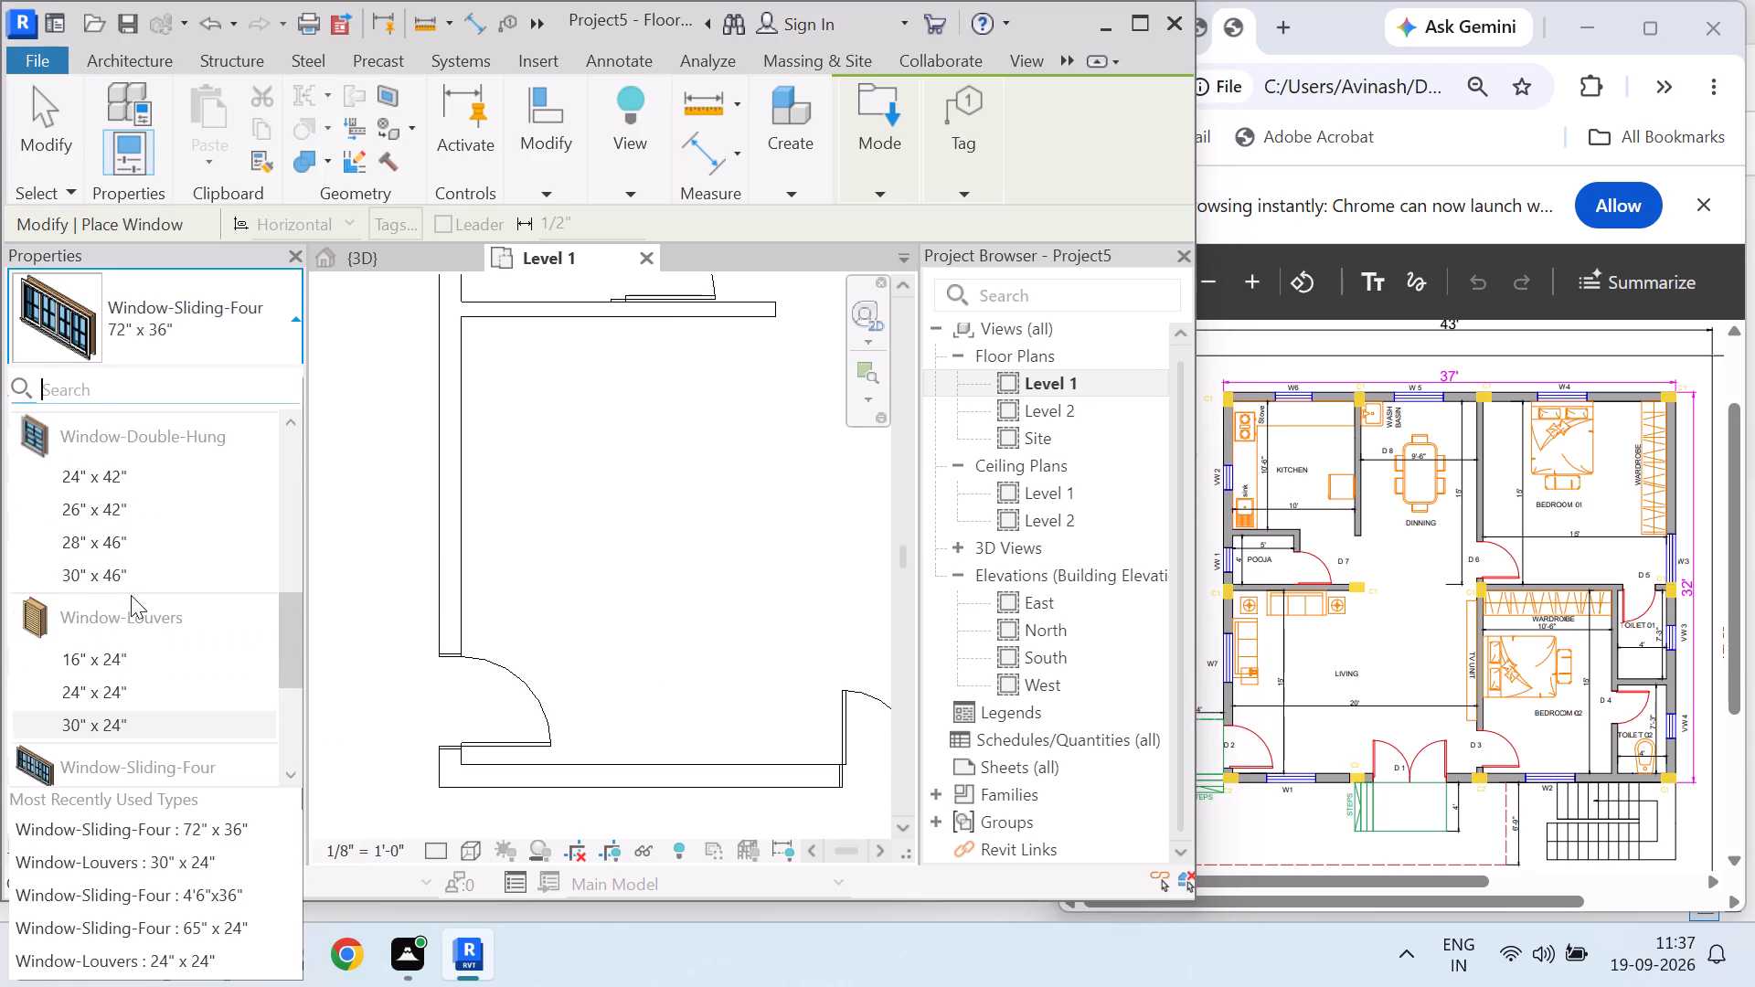
scroll(134, 595, "up", 5)
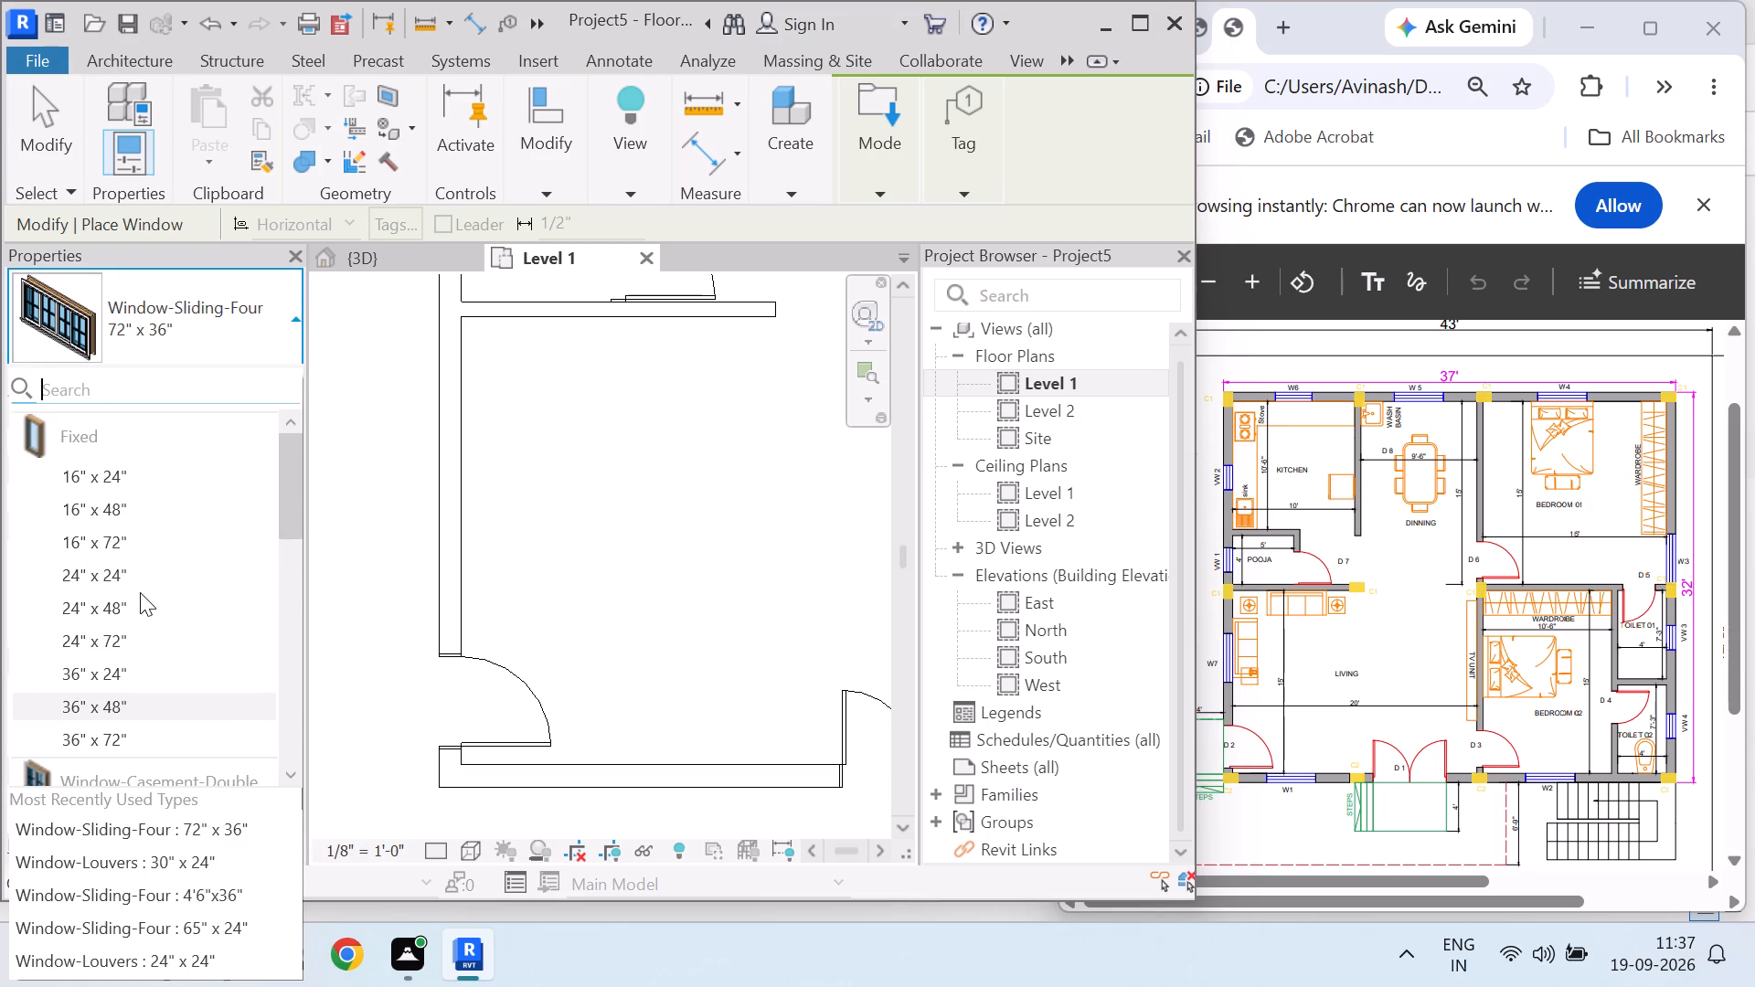
scroll(140, 592, "down", 2)
scroll(140, 593, "up", 1)
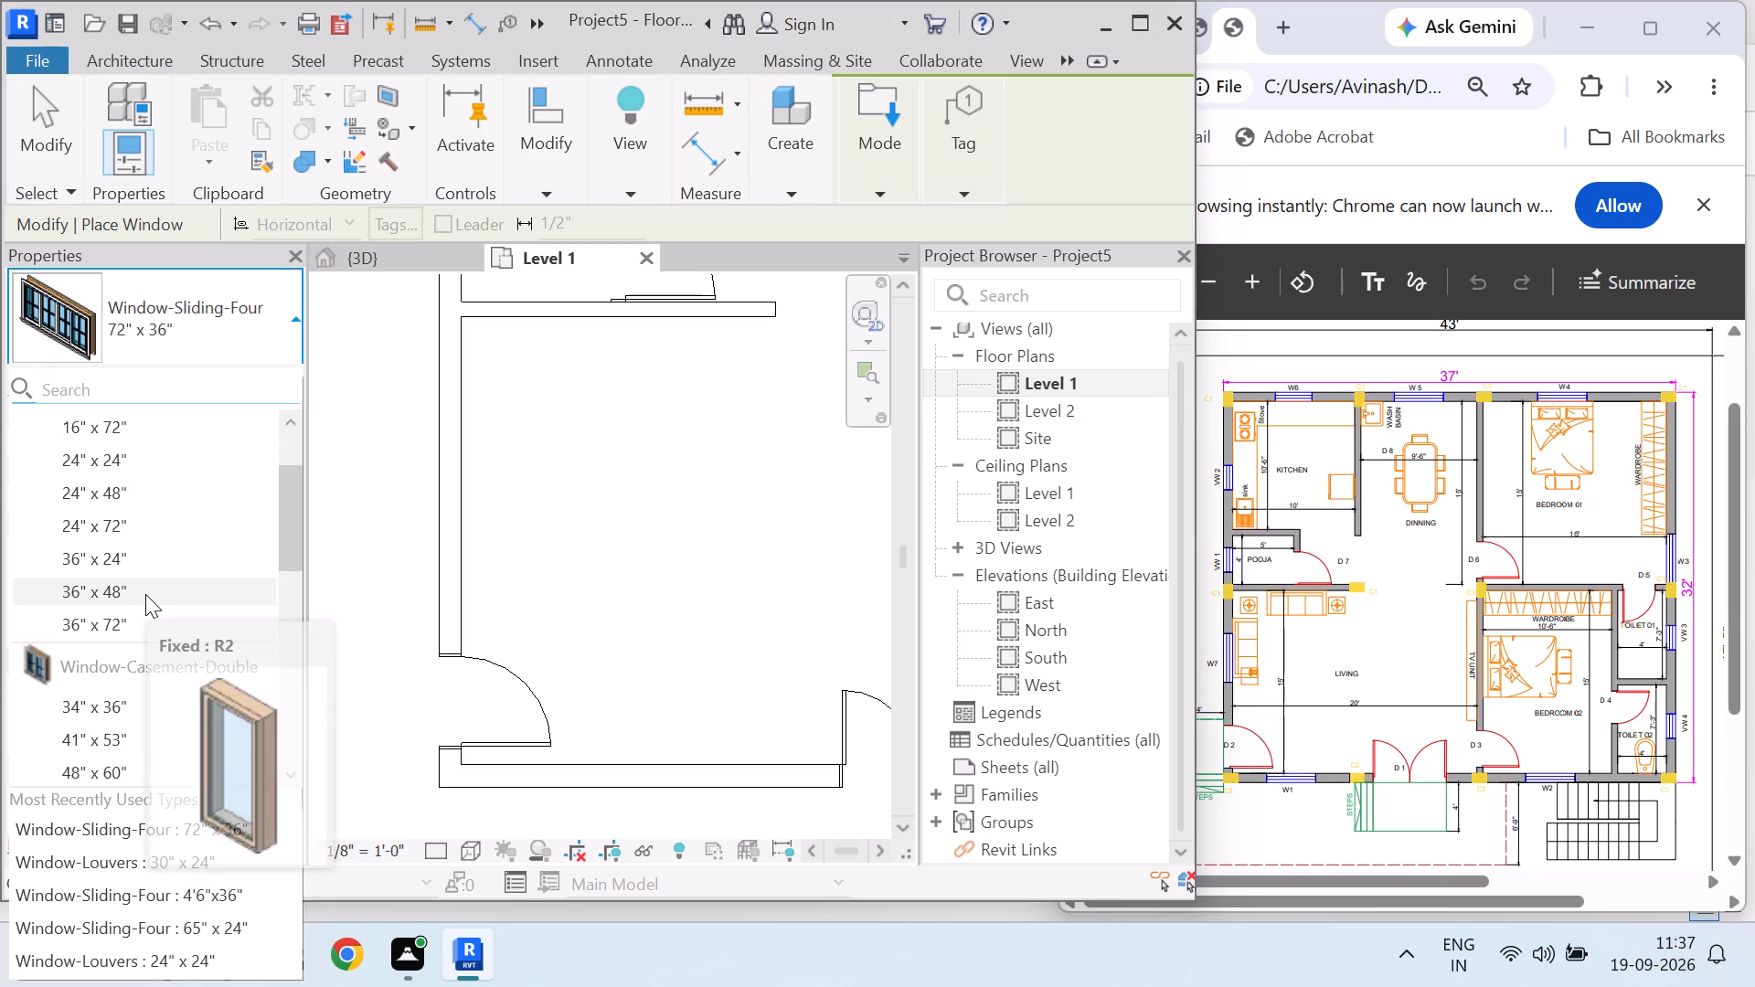
scroll(147, 590, "up", 2)
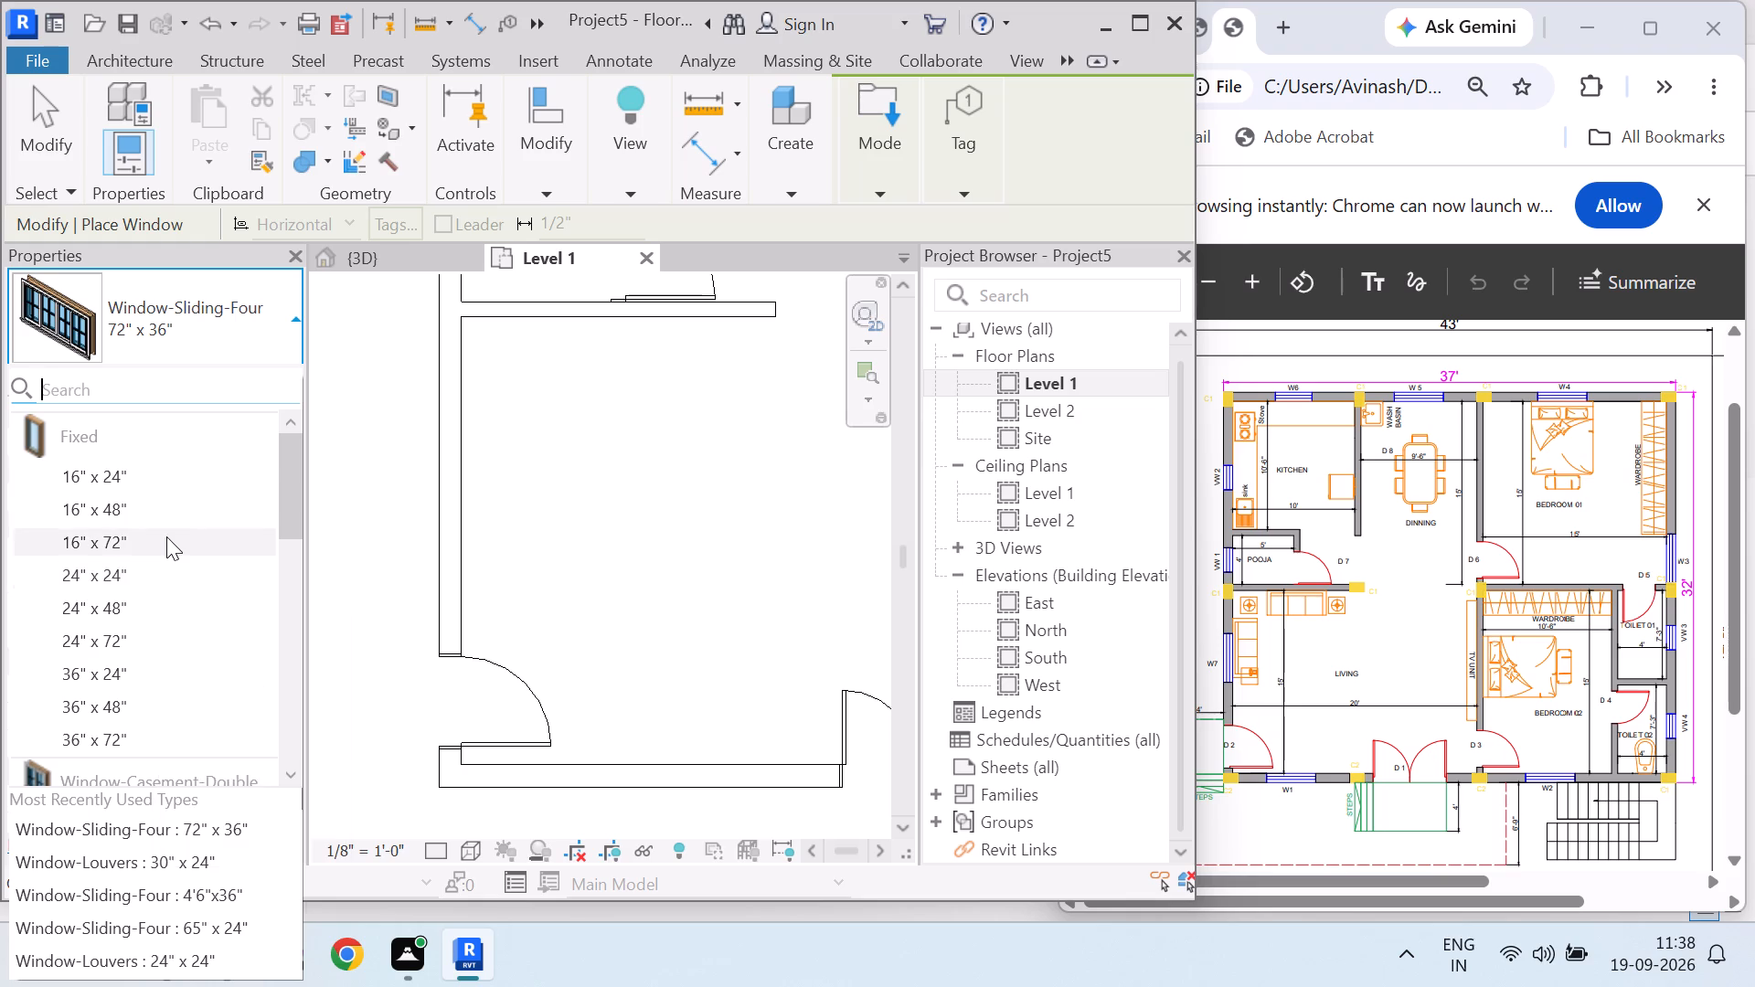
scroll(166, 536, "down", 5)
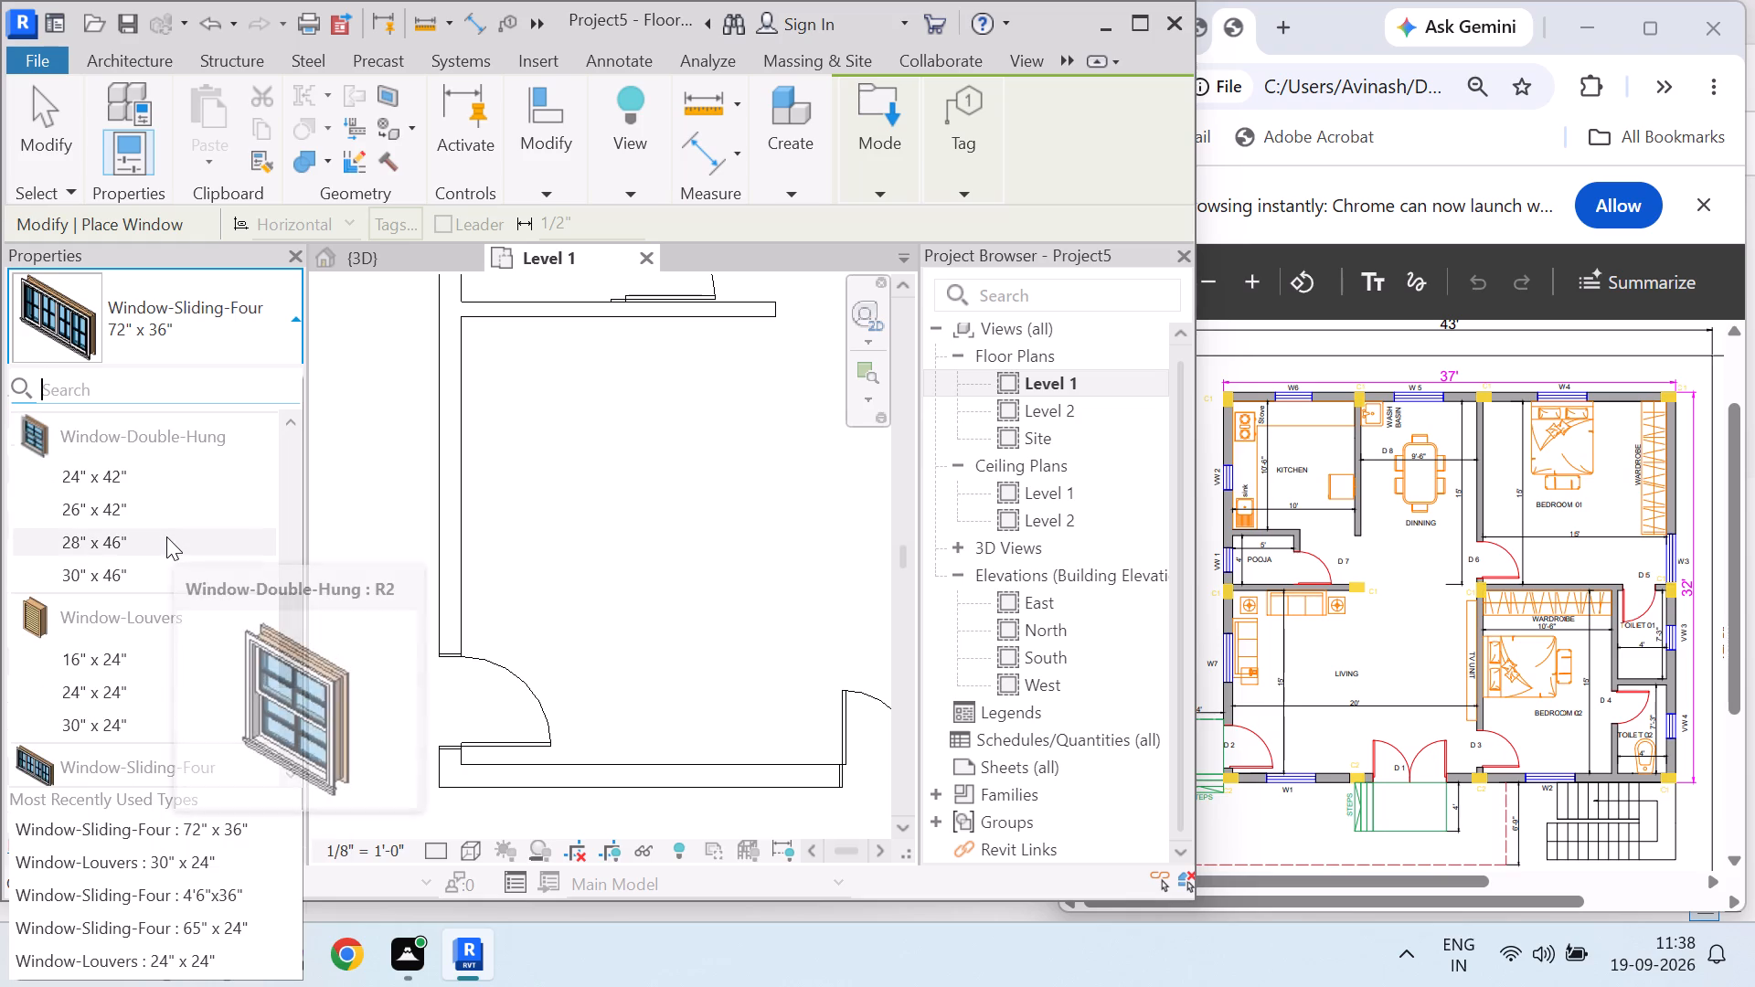
scroll(165, 536, "down", 2)
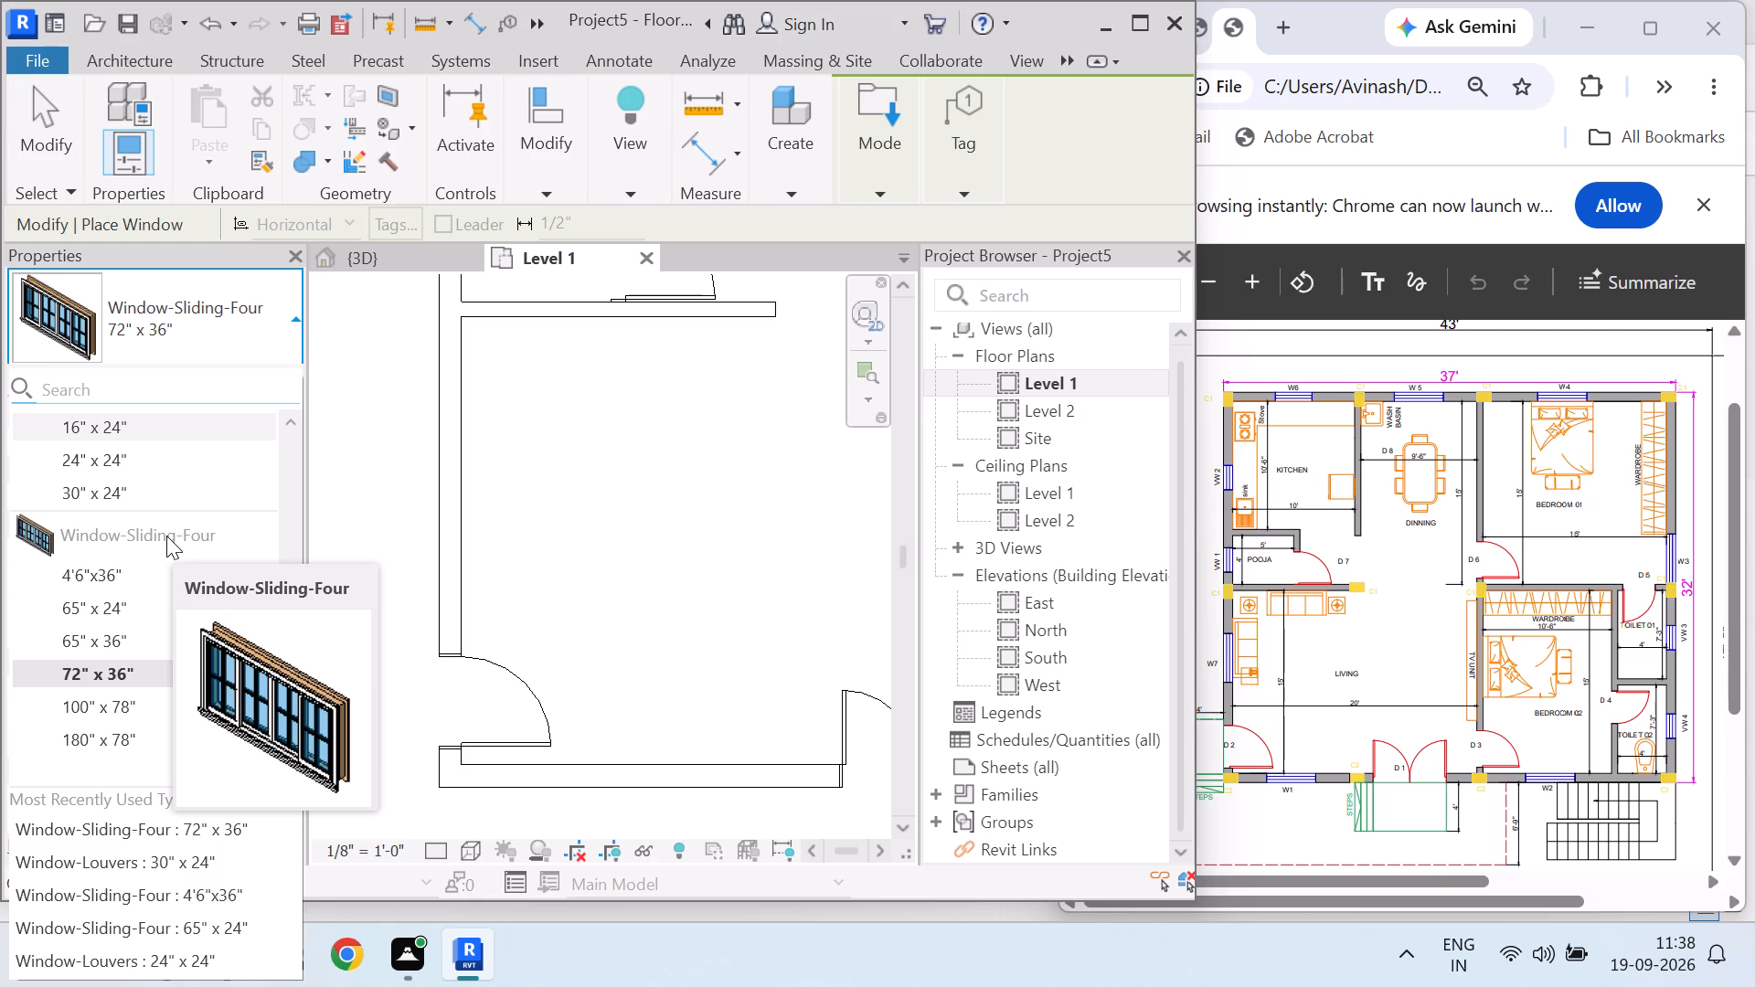
scroll(166, 536, "up", 2)
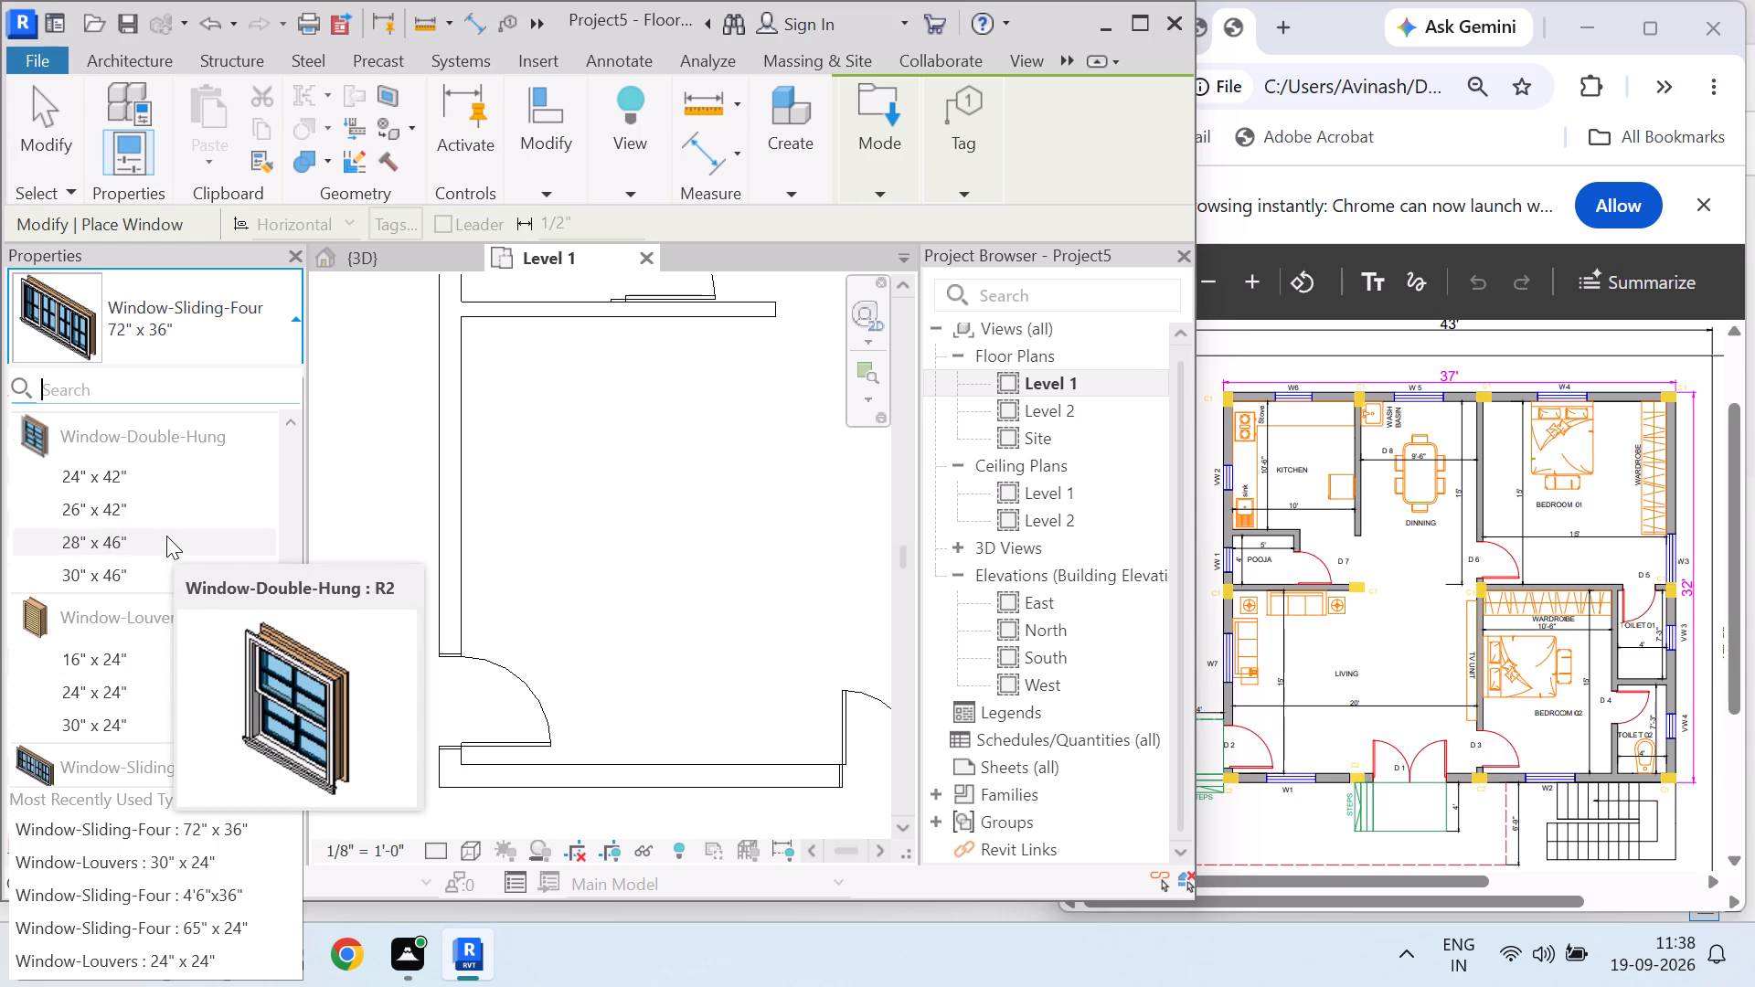
scroll(166, 533, "up", 3)
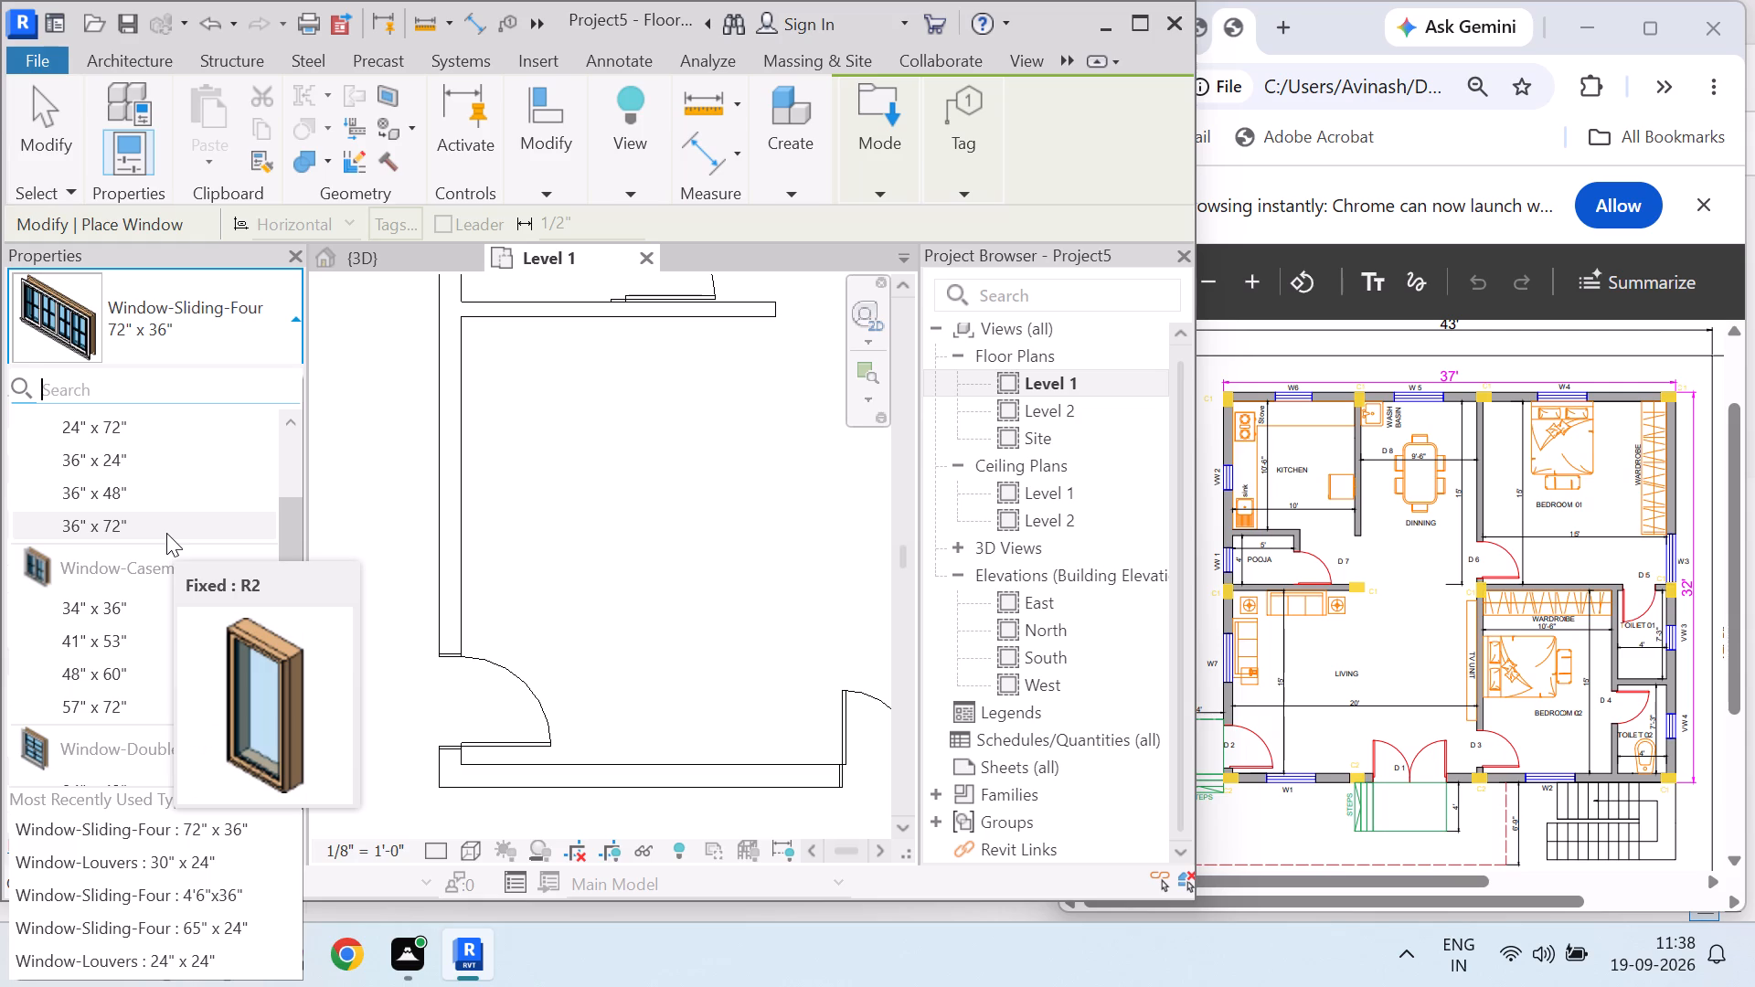
scroll(157, 496, "up", 2)
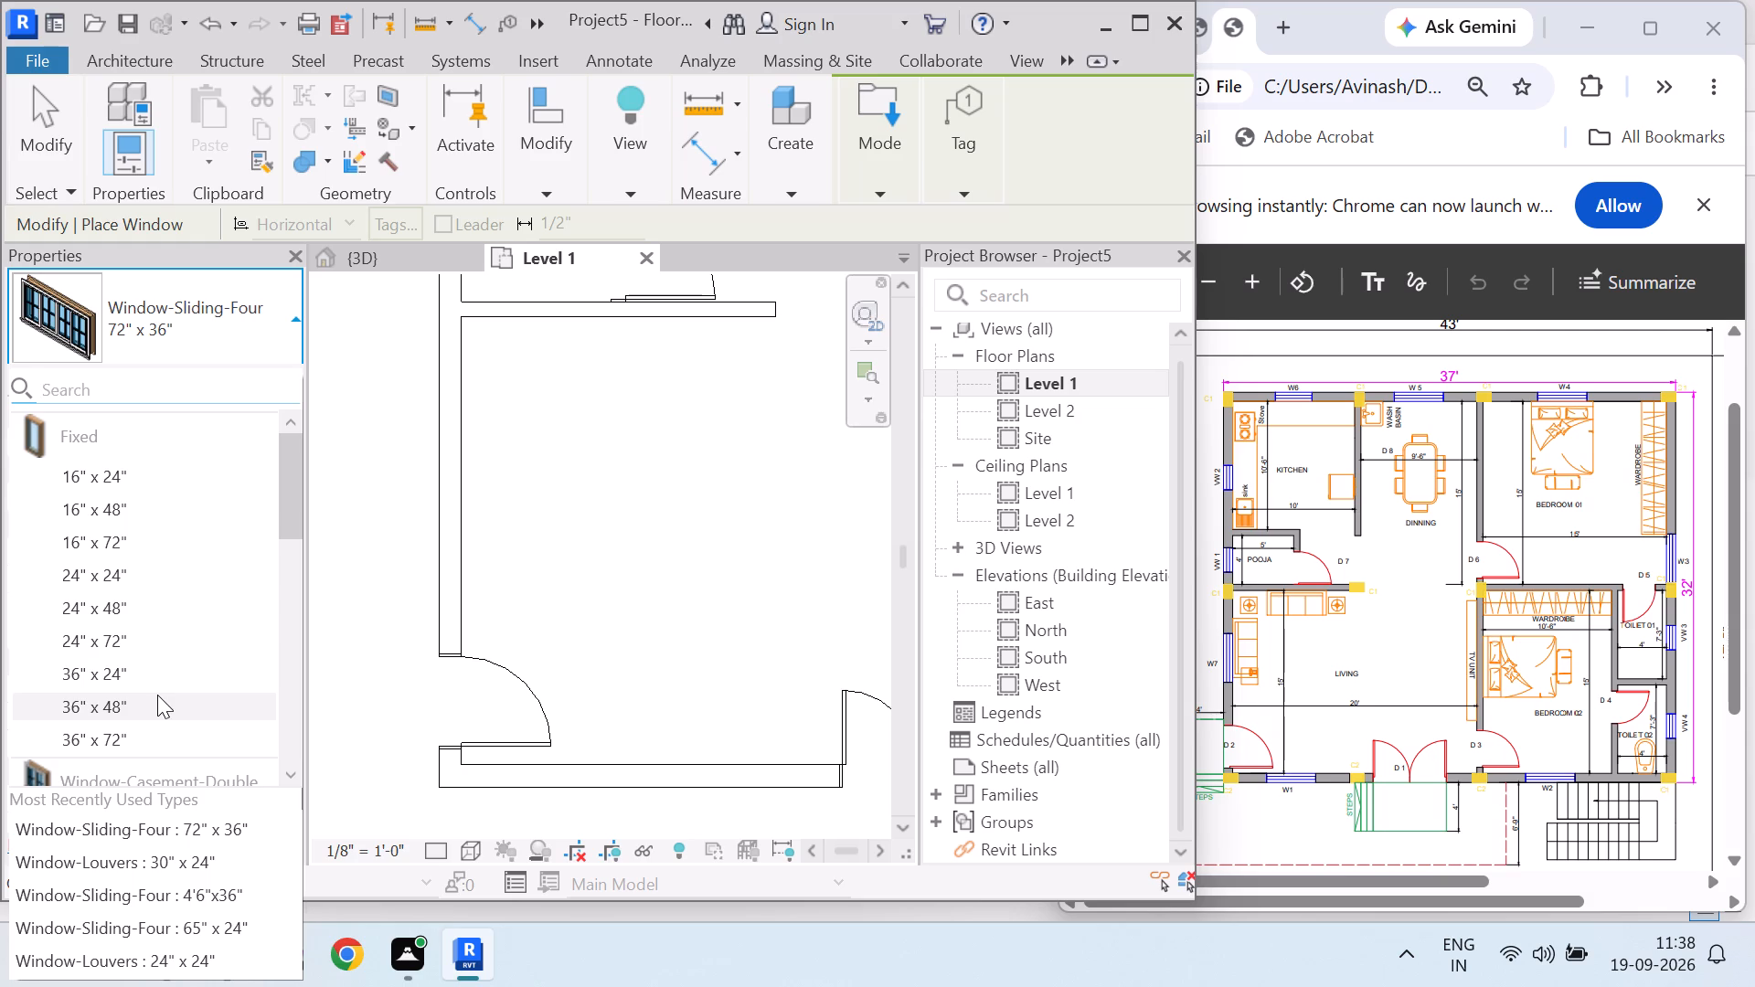
left_click(157, 695)
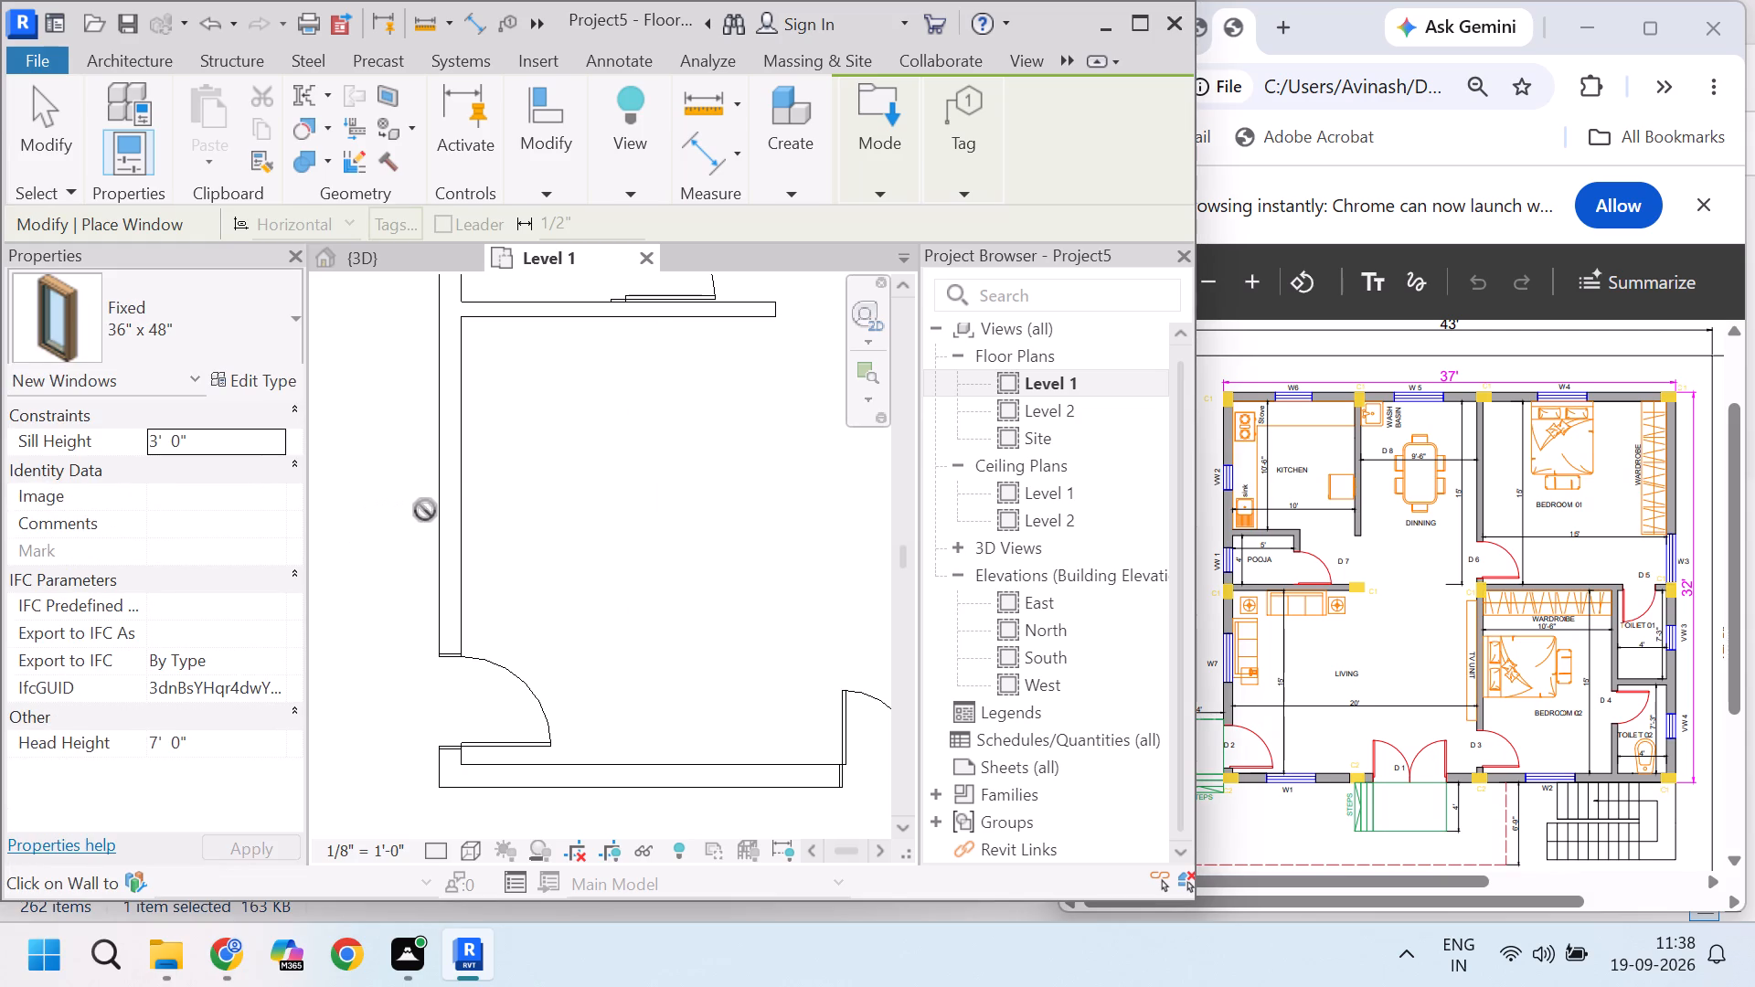
scroll(452, 522, "up", 3)
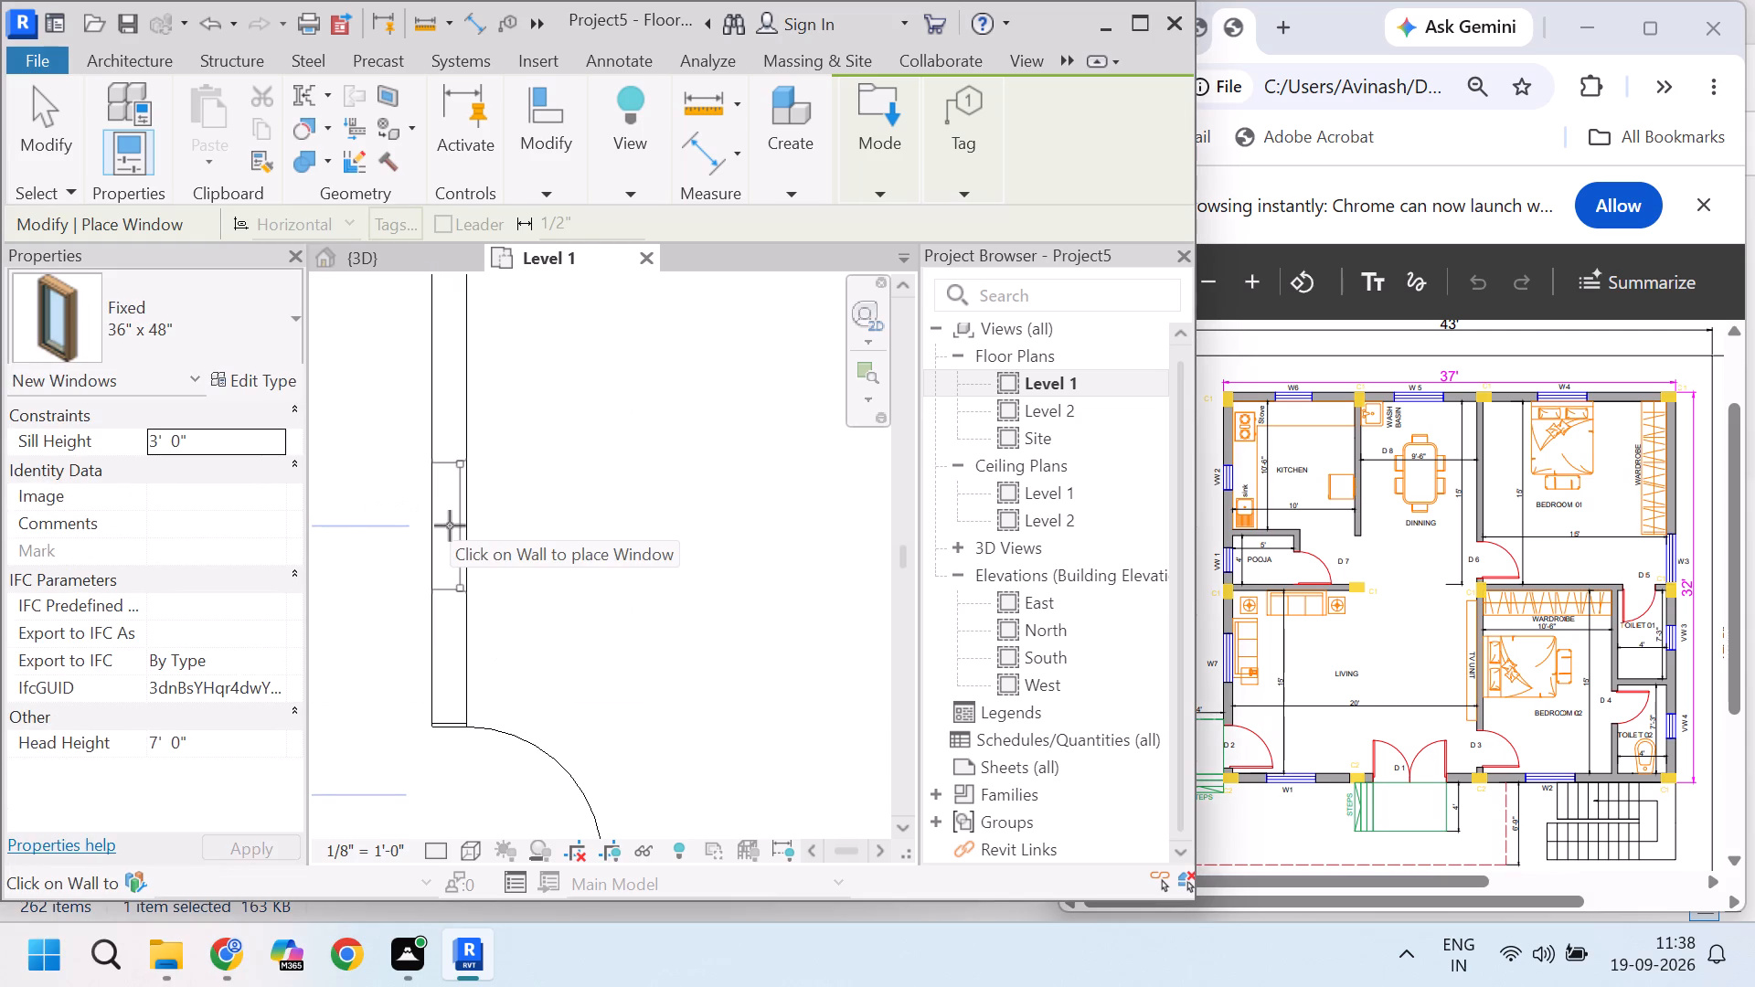
scroll(457, 419, "down", 3)
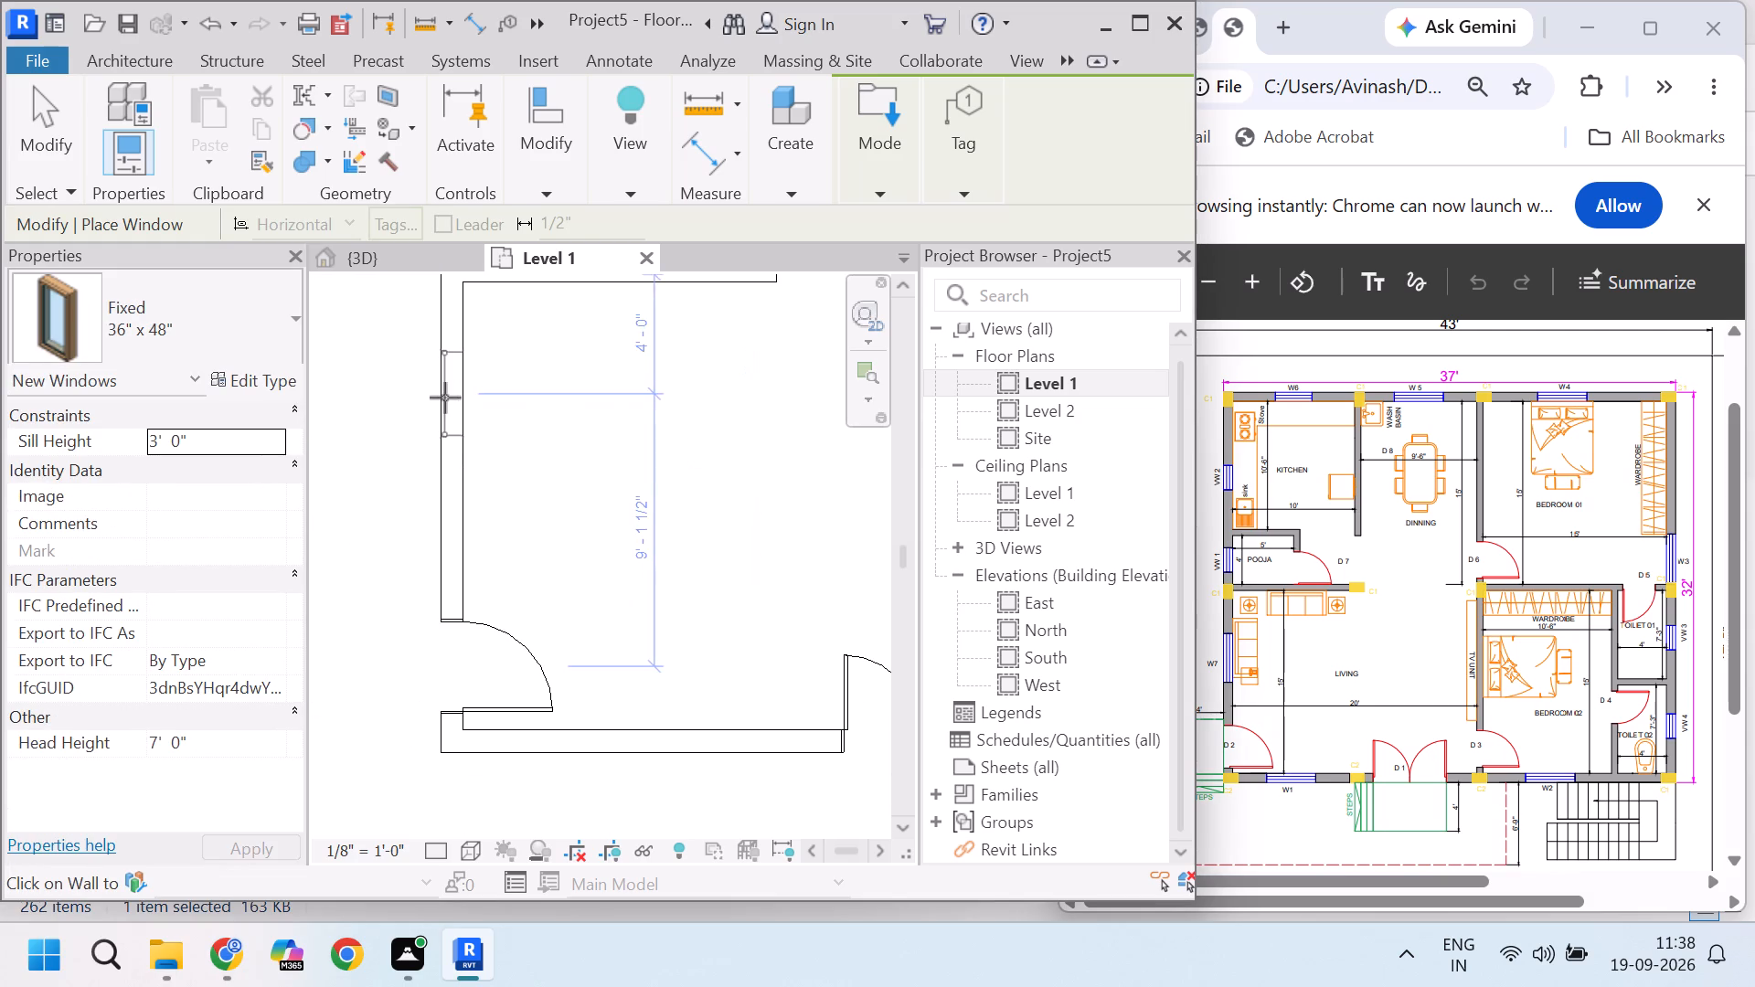
scroll(445, 396, "down", 3)
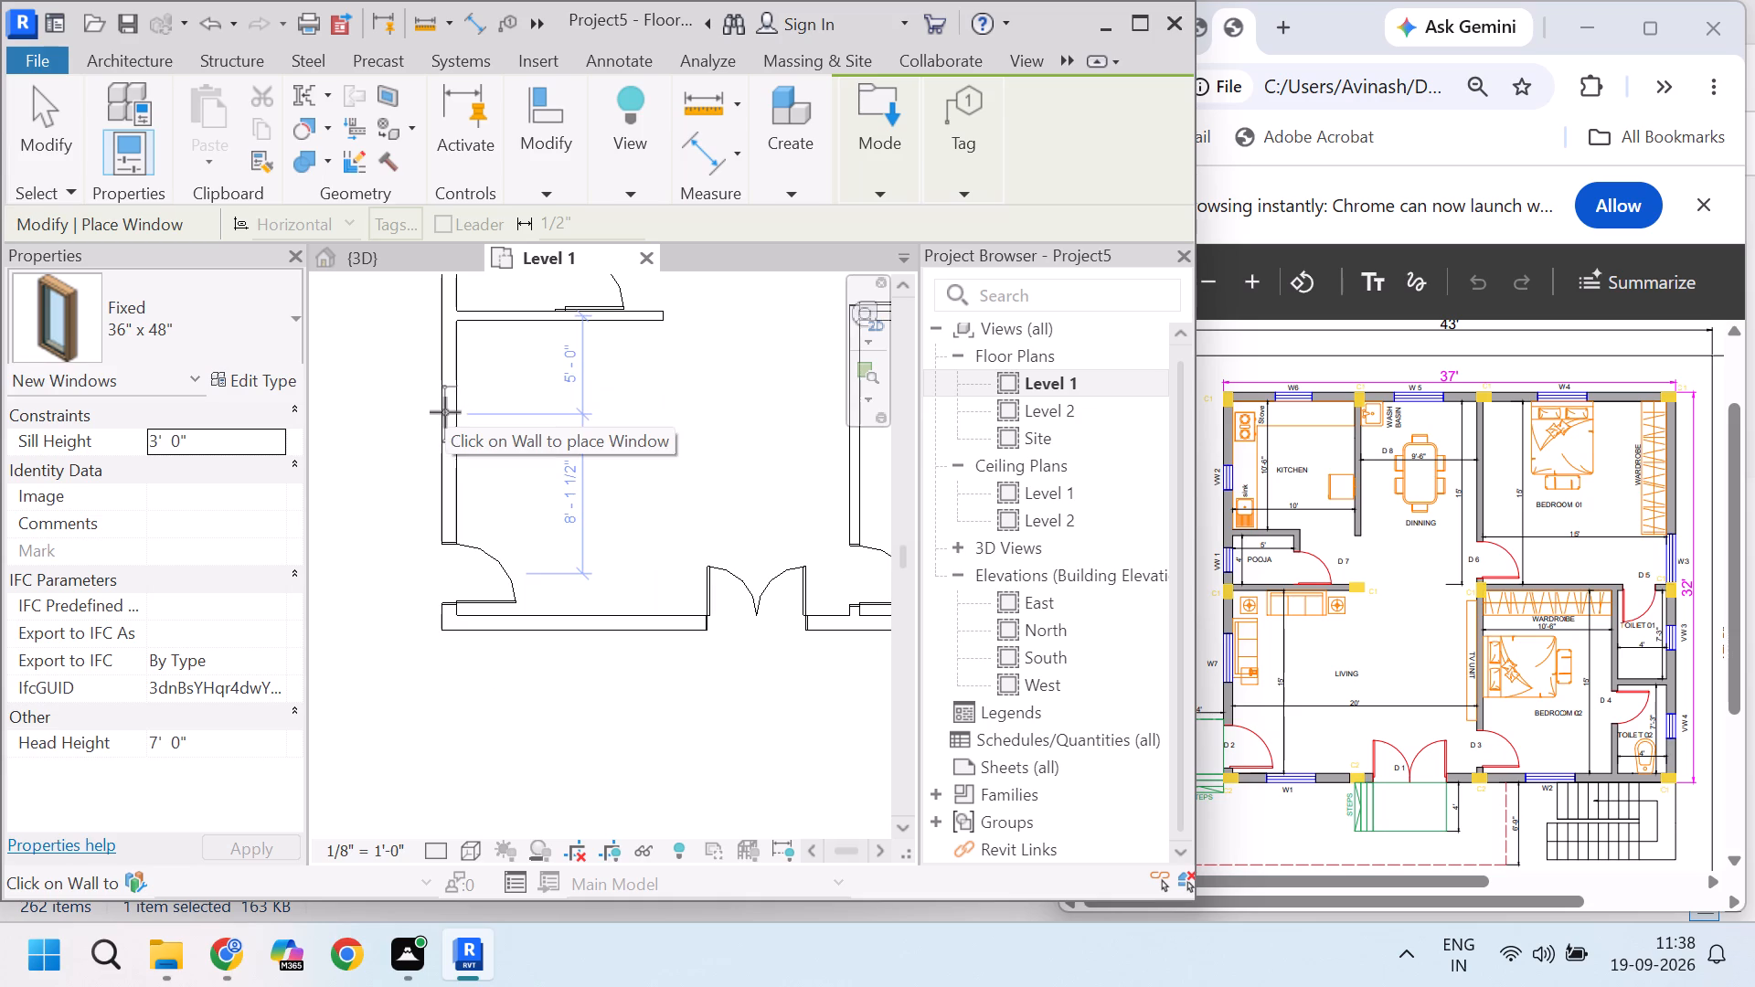
left_click(445, 412)
Place Fixed 36" x 48" windows in the south wall, about 7'-0" from the living room's west wall and 6'-0" from Bedroom 02's west wall.
scroll(434, 420, "down", 3)
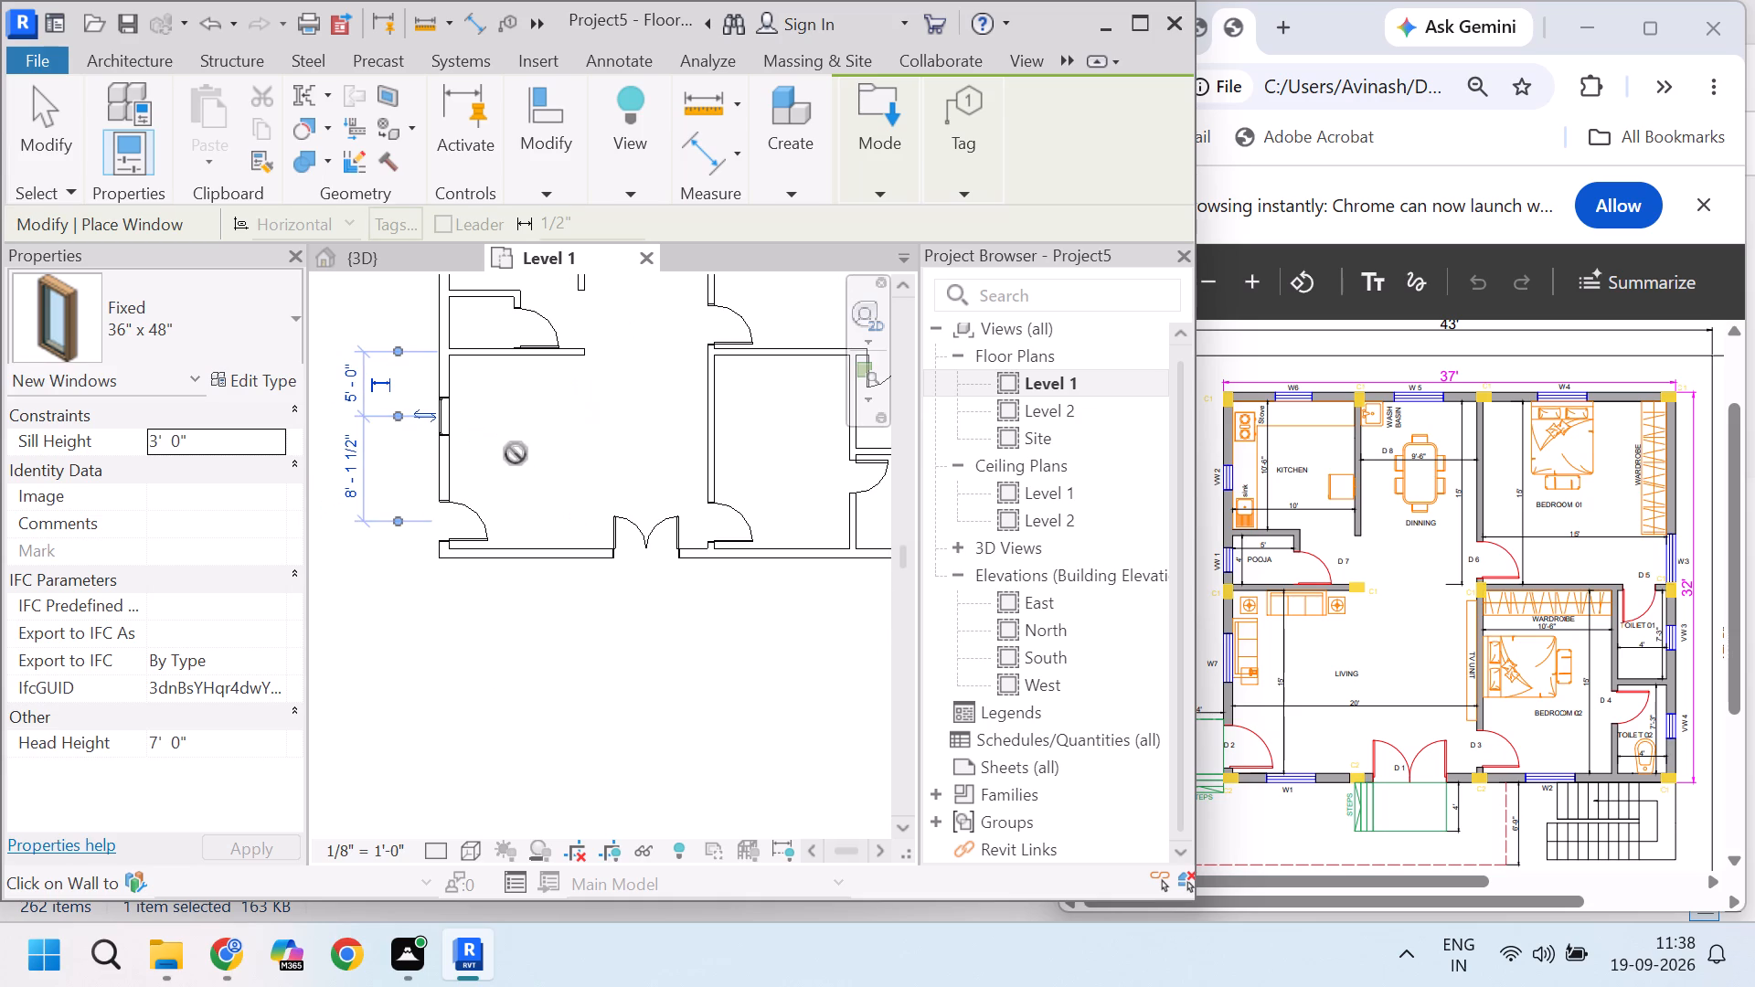
scroll(590, 517, "up", 4)
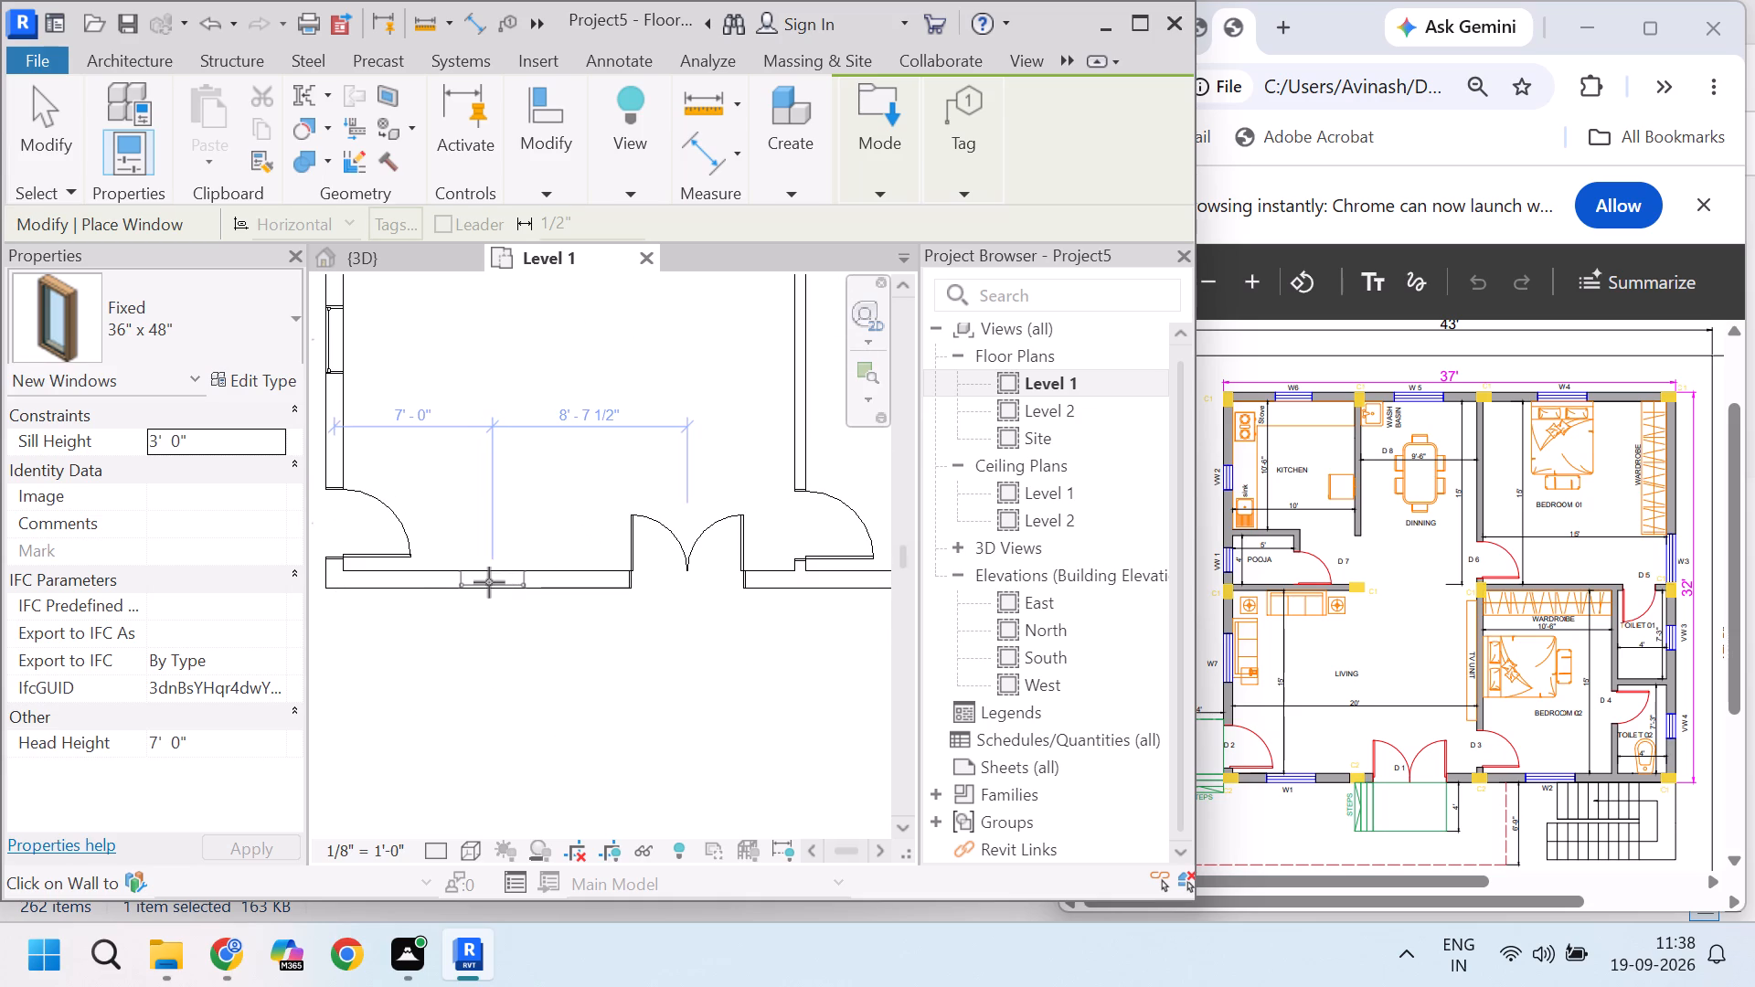
left_click(489, 582)
scroll(391, 501, "down", 5)
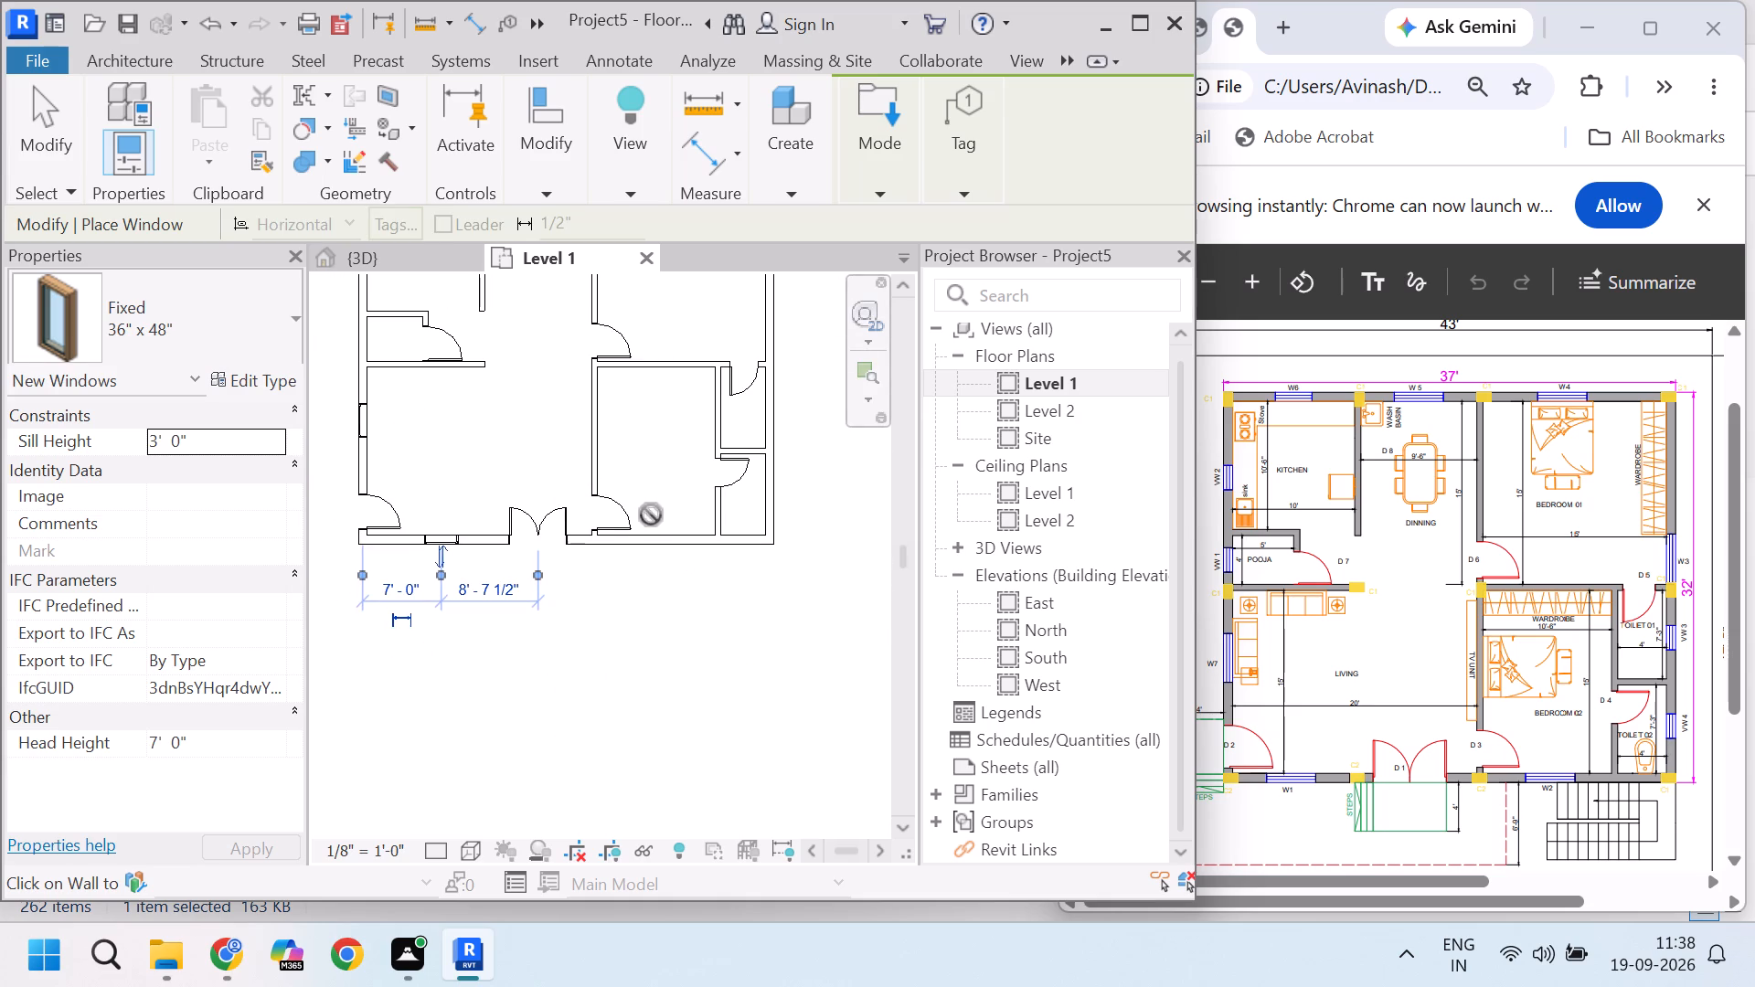
scroll(651, 515, "up", 8)
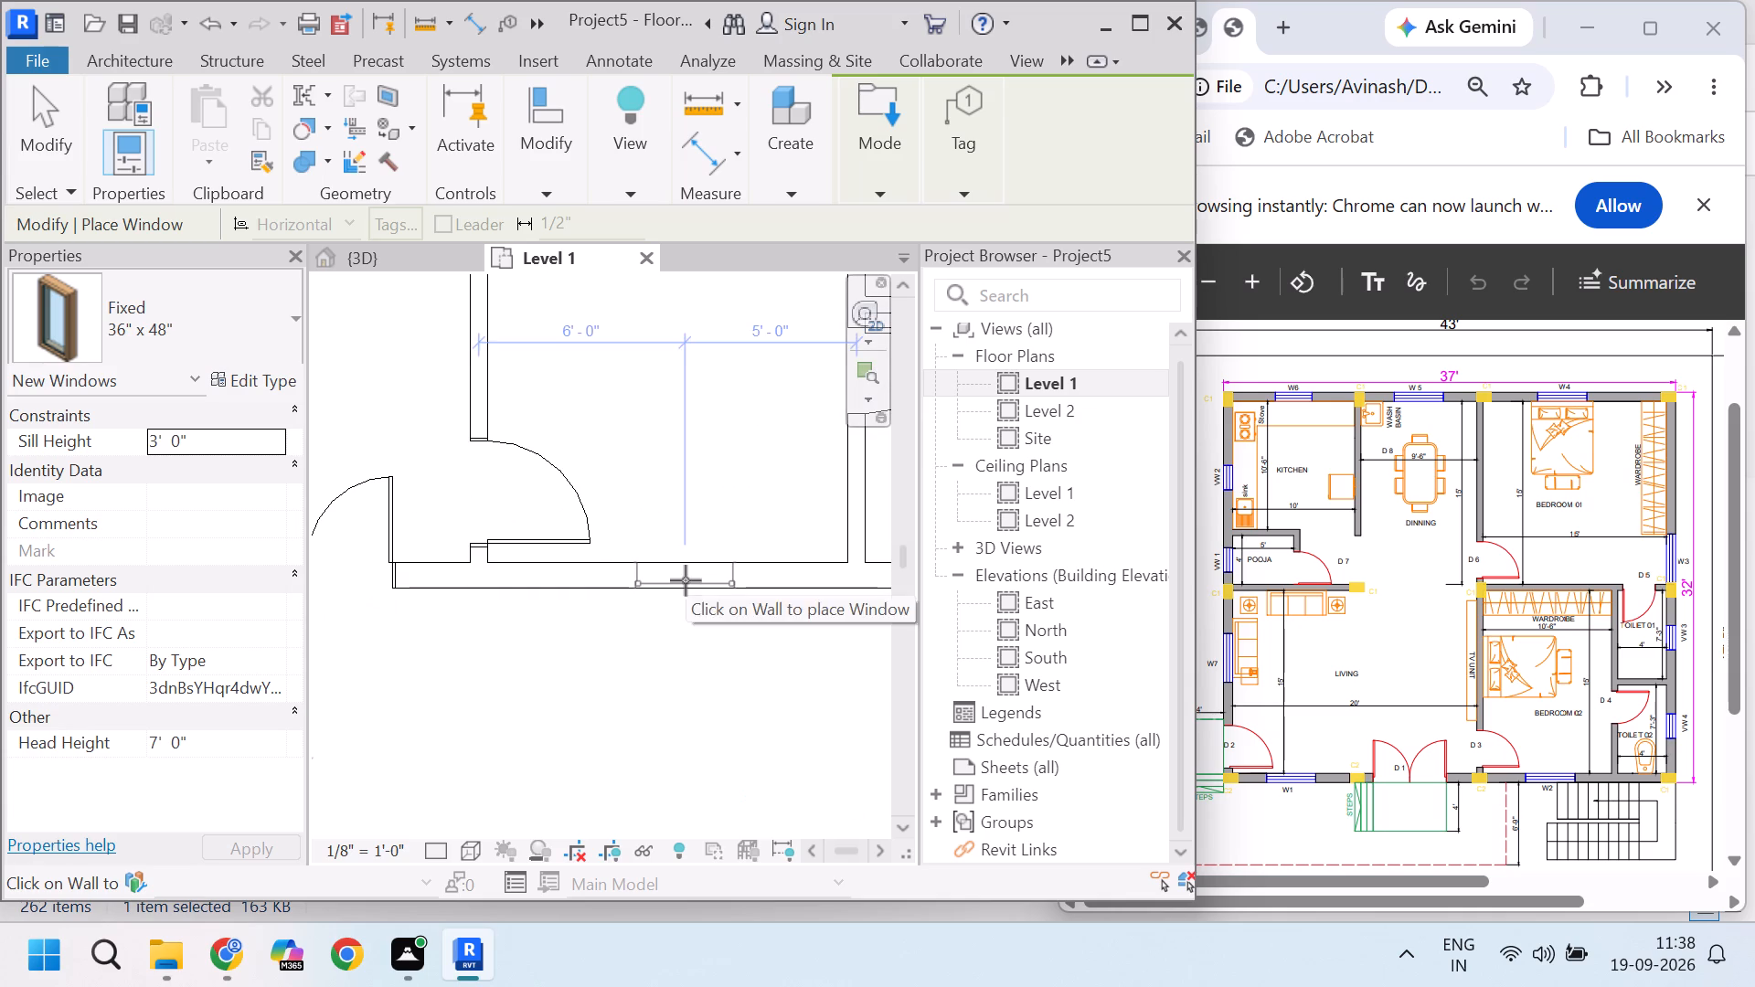
left_click(686, 570)
Place a Fixed 36" x 48" window in Bedroom 01's east wall, centred about 13'-1 1/2" south of the north wall.
scroll(536, 539, "down", 9)
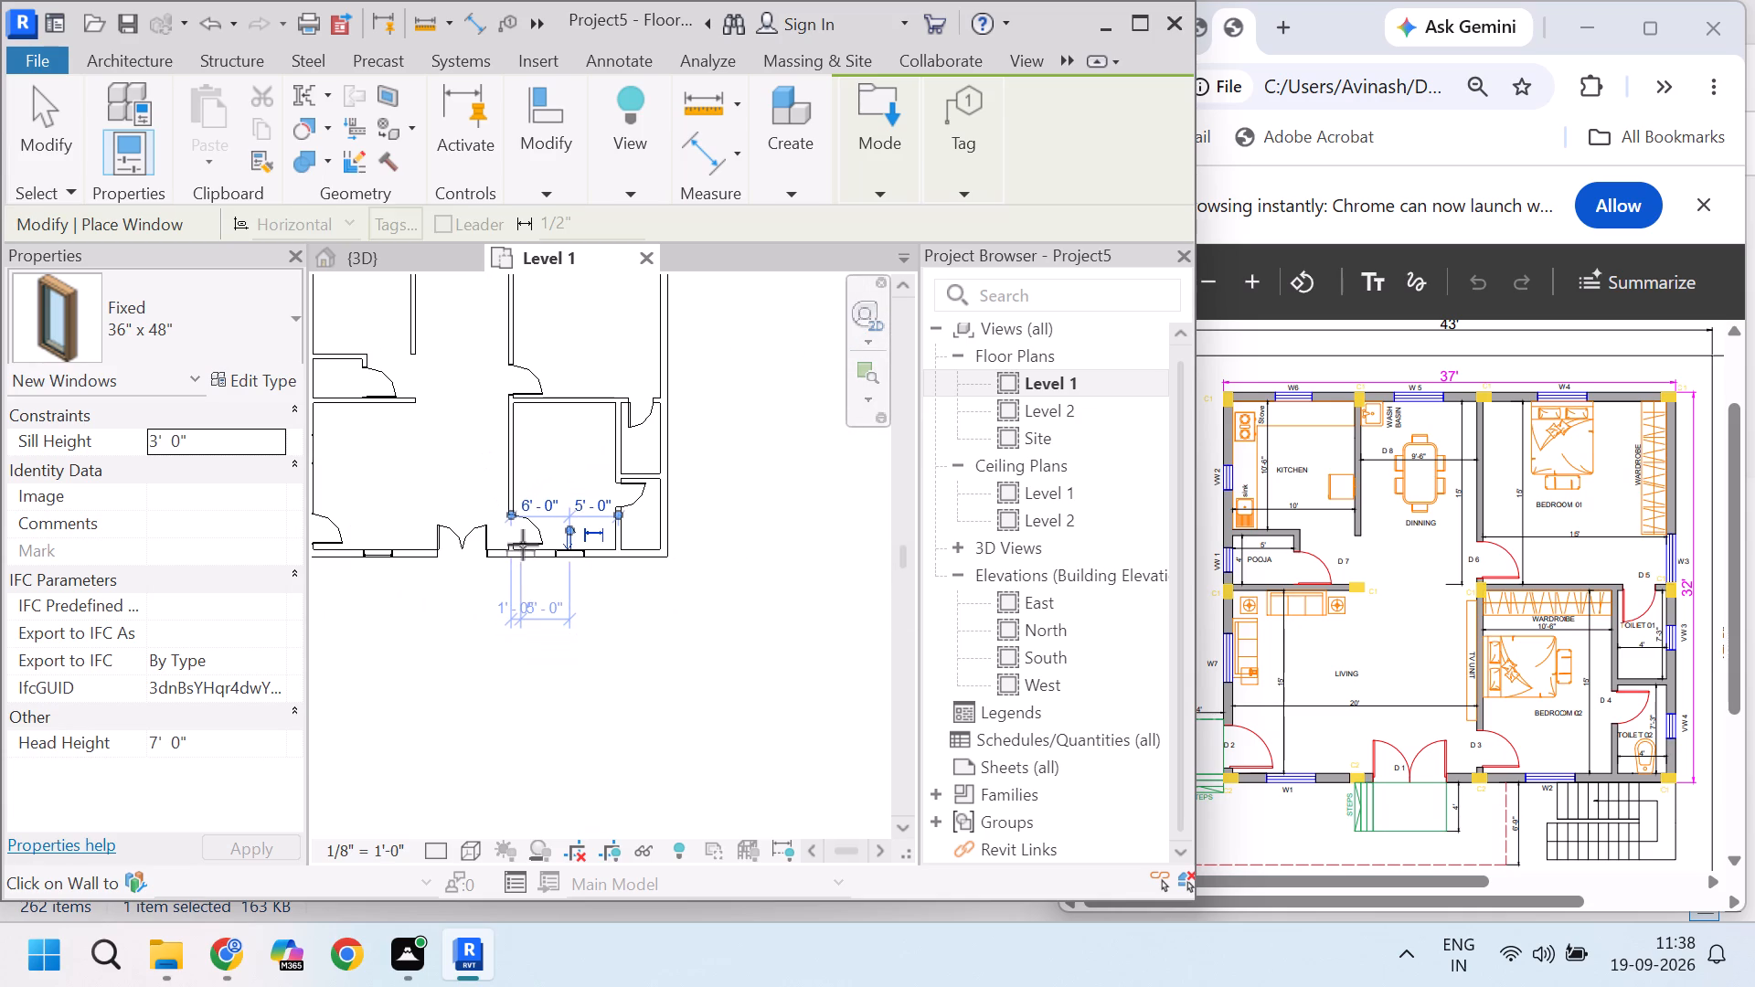
scroll(523, 545, "down", 2)
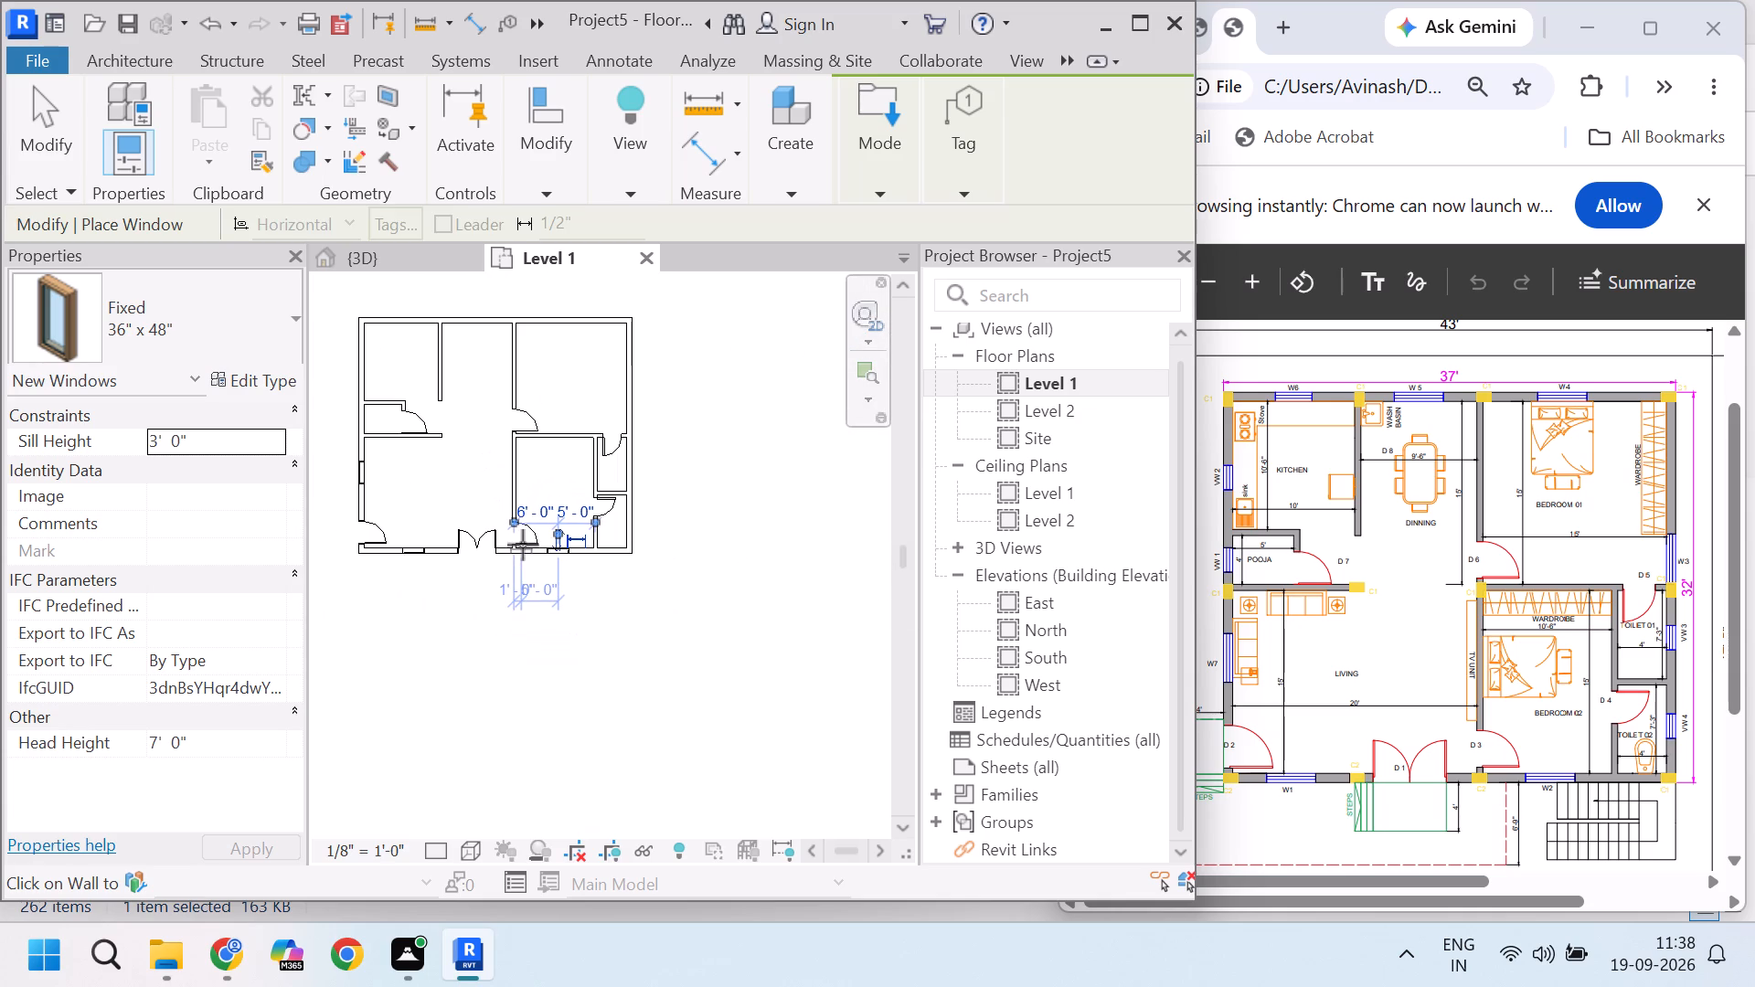
scroll(635, 409, "up", 9)
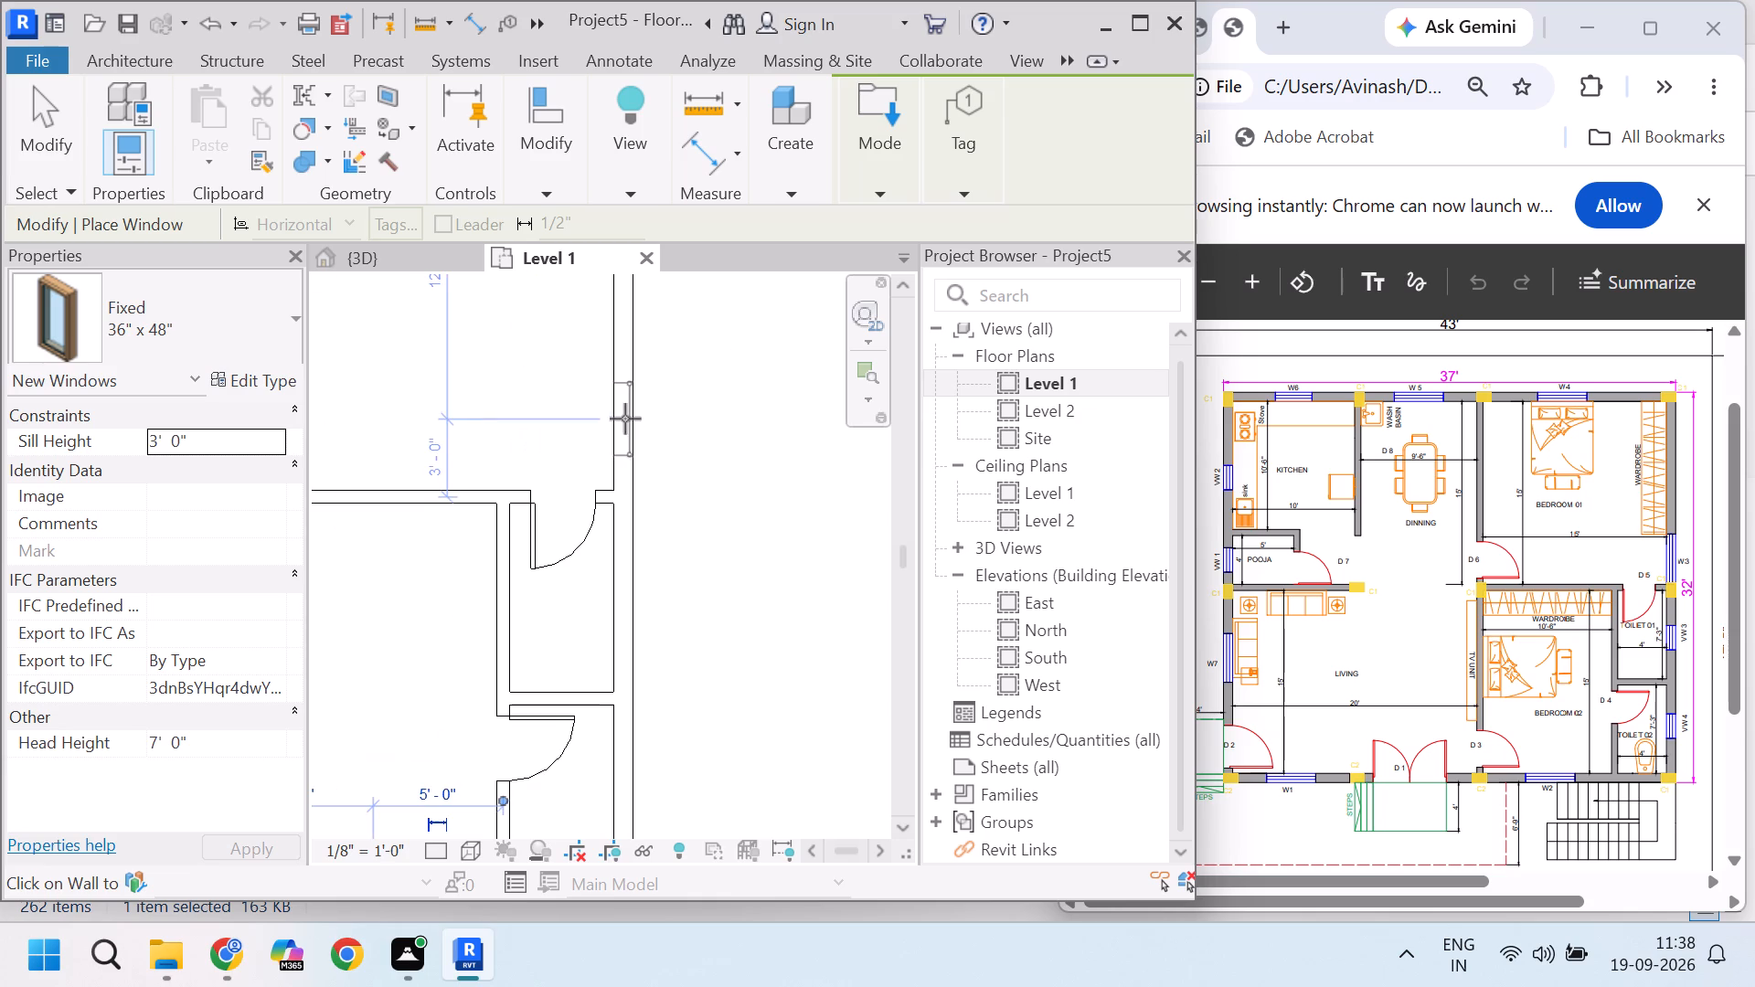
left_click(625, 432)
Place Fixed 36" x 48" windows in the north wall, one about 5'-0" from Bedroom 01's west wall and one centred in the dining room.
scroll(607, 522, "down", 8)
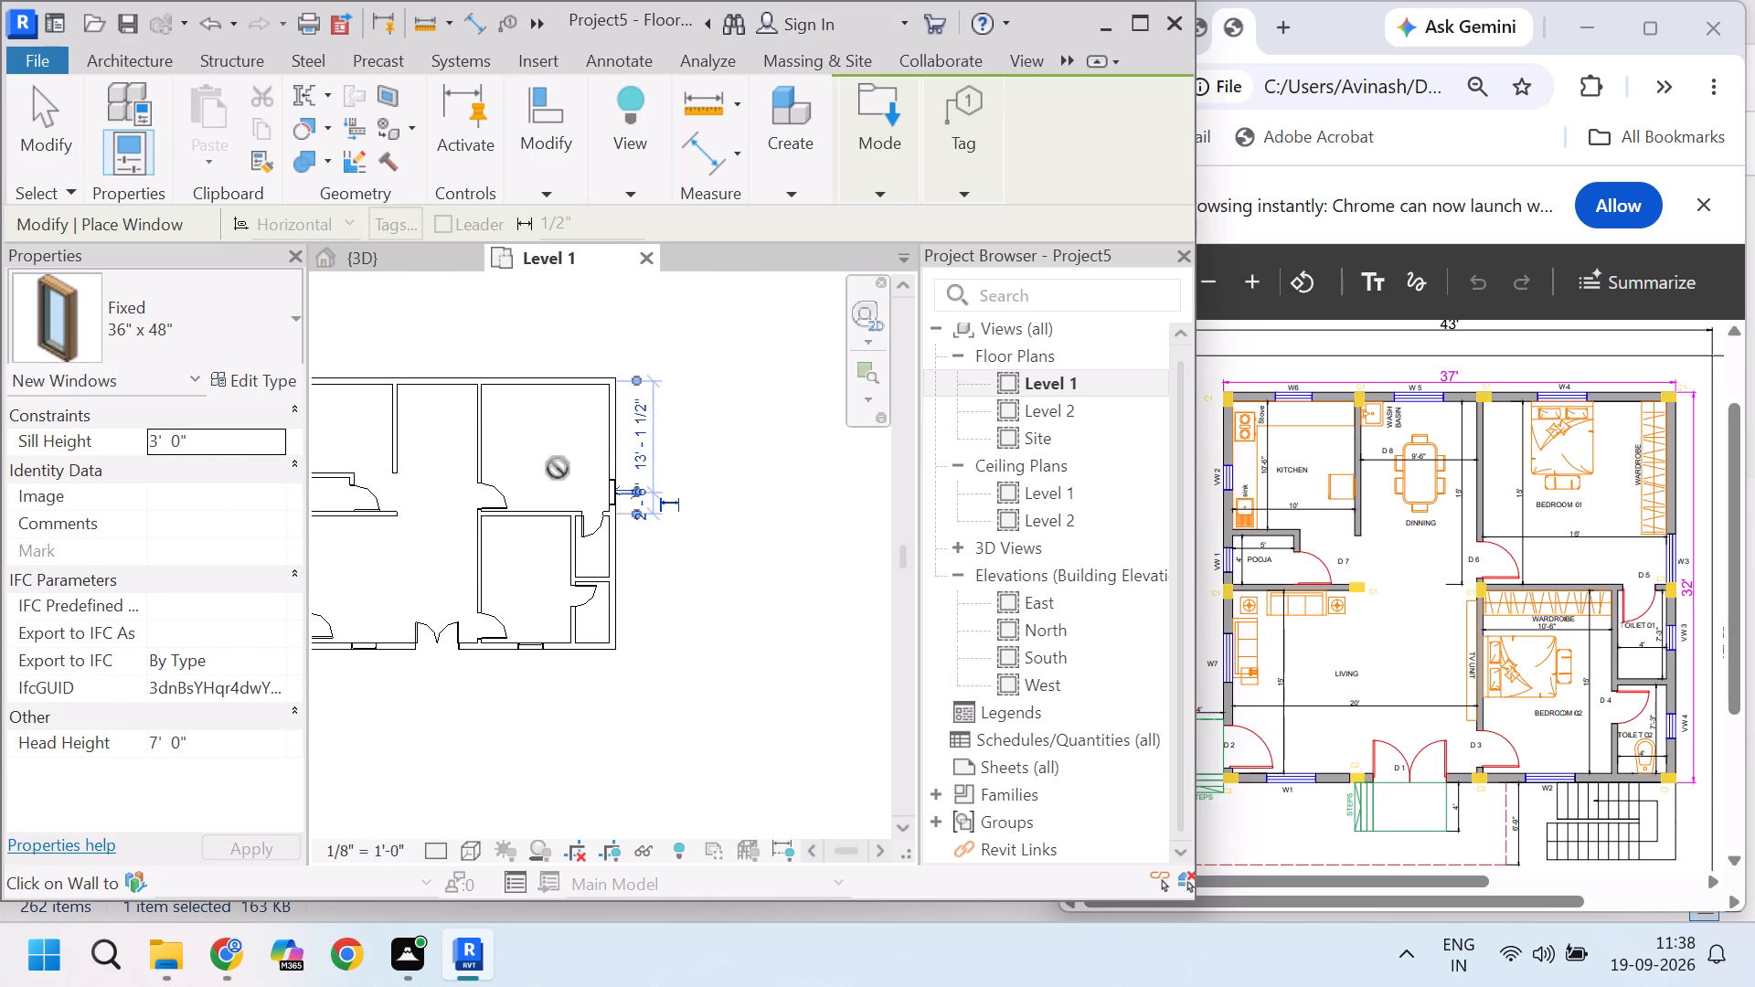
scroll(513, 345, "up", 8)
left_click(543, 424)
scroll(601, 488, "down", 3)
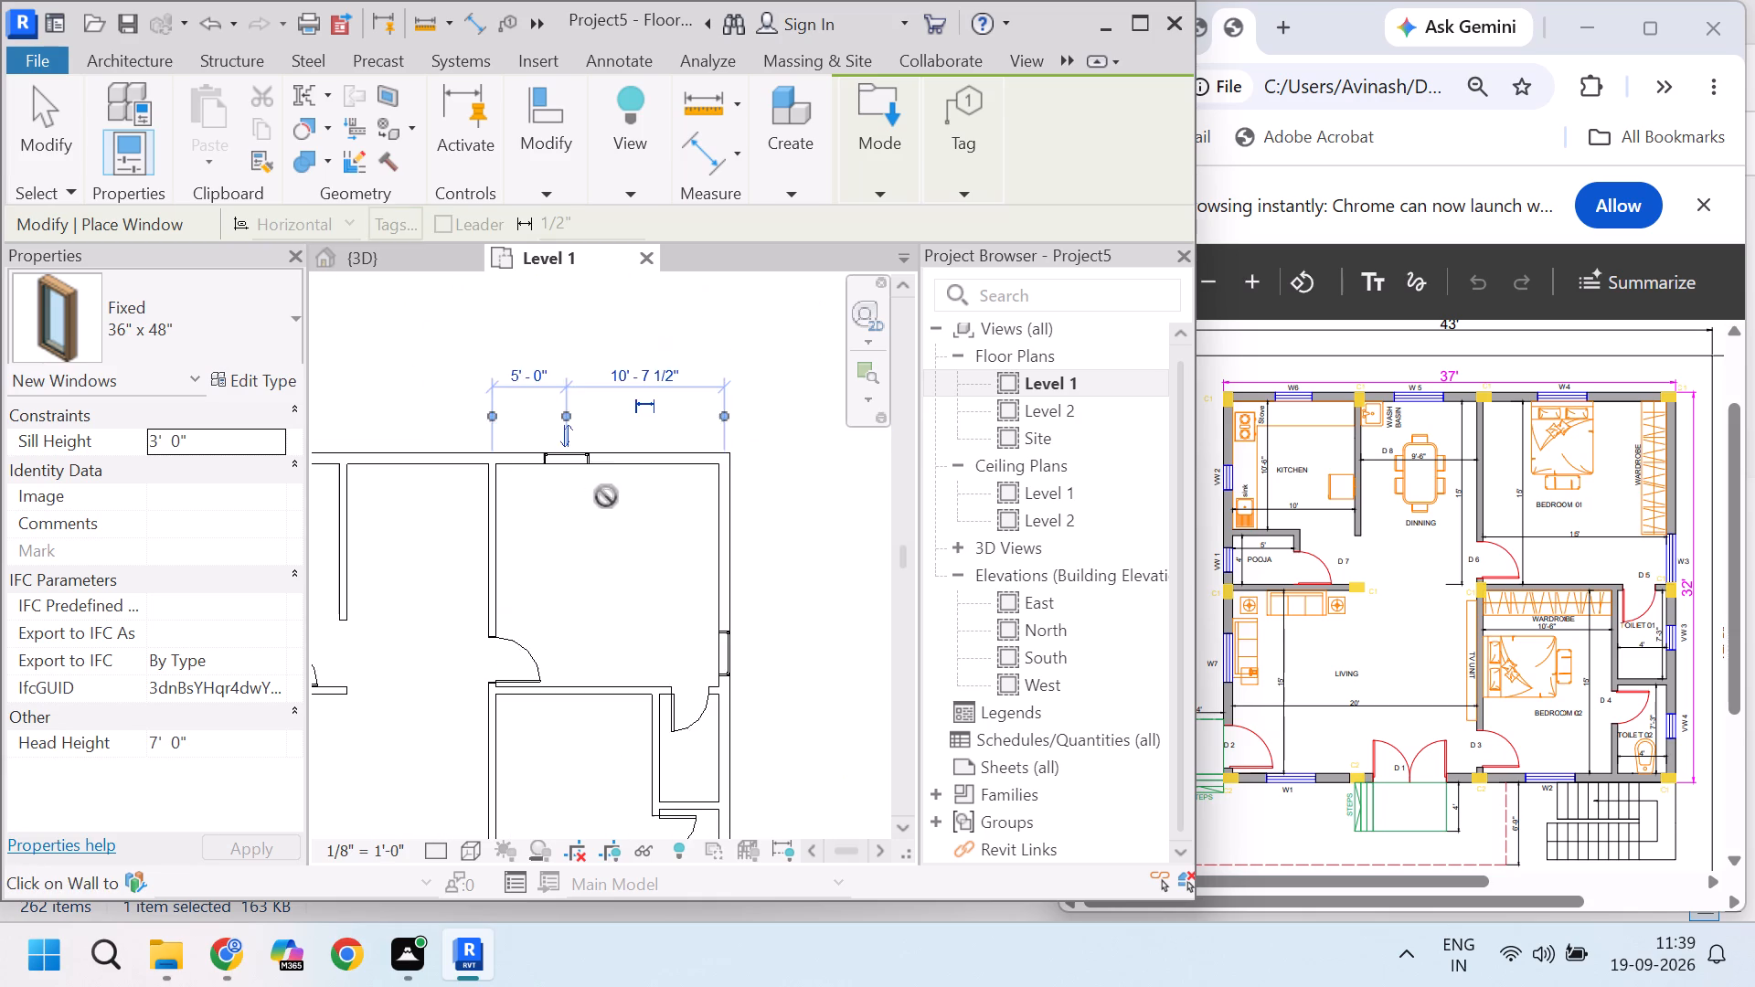
scroll(606, 496, "down", 6)
scroll(505, 510, "up", 8)
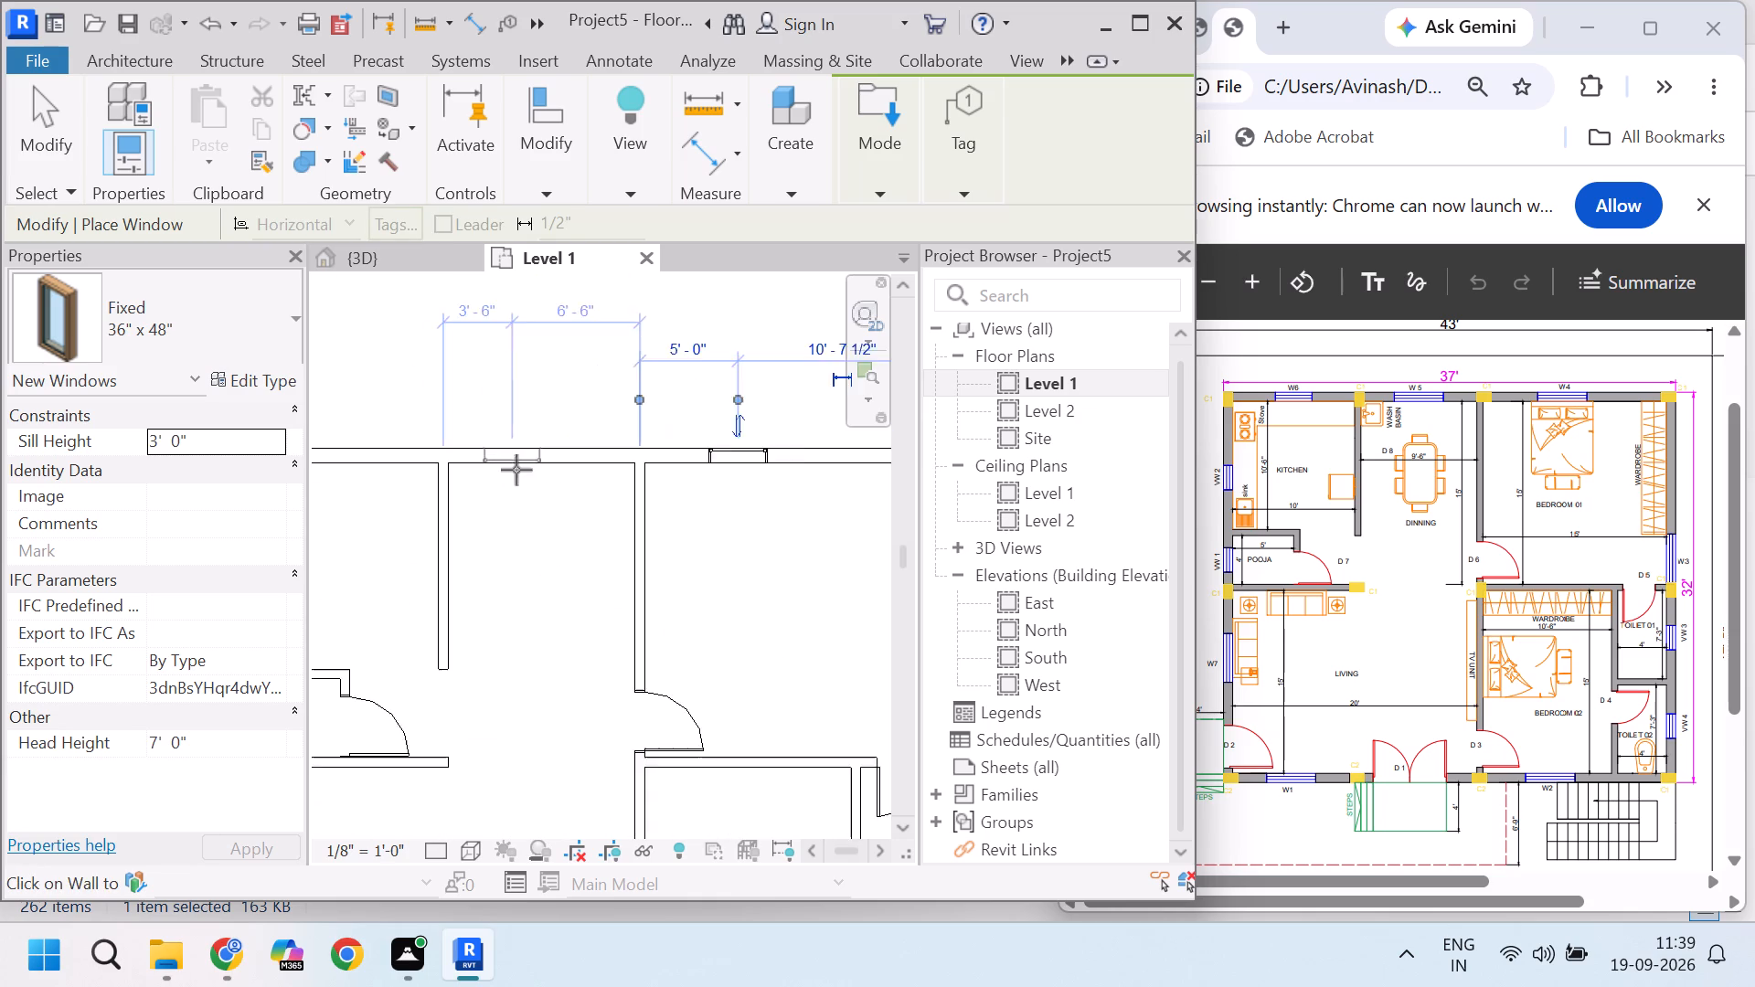
left_click(537, 461)
scroll(556, 483, "down", 5)
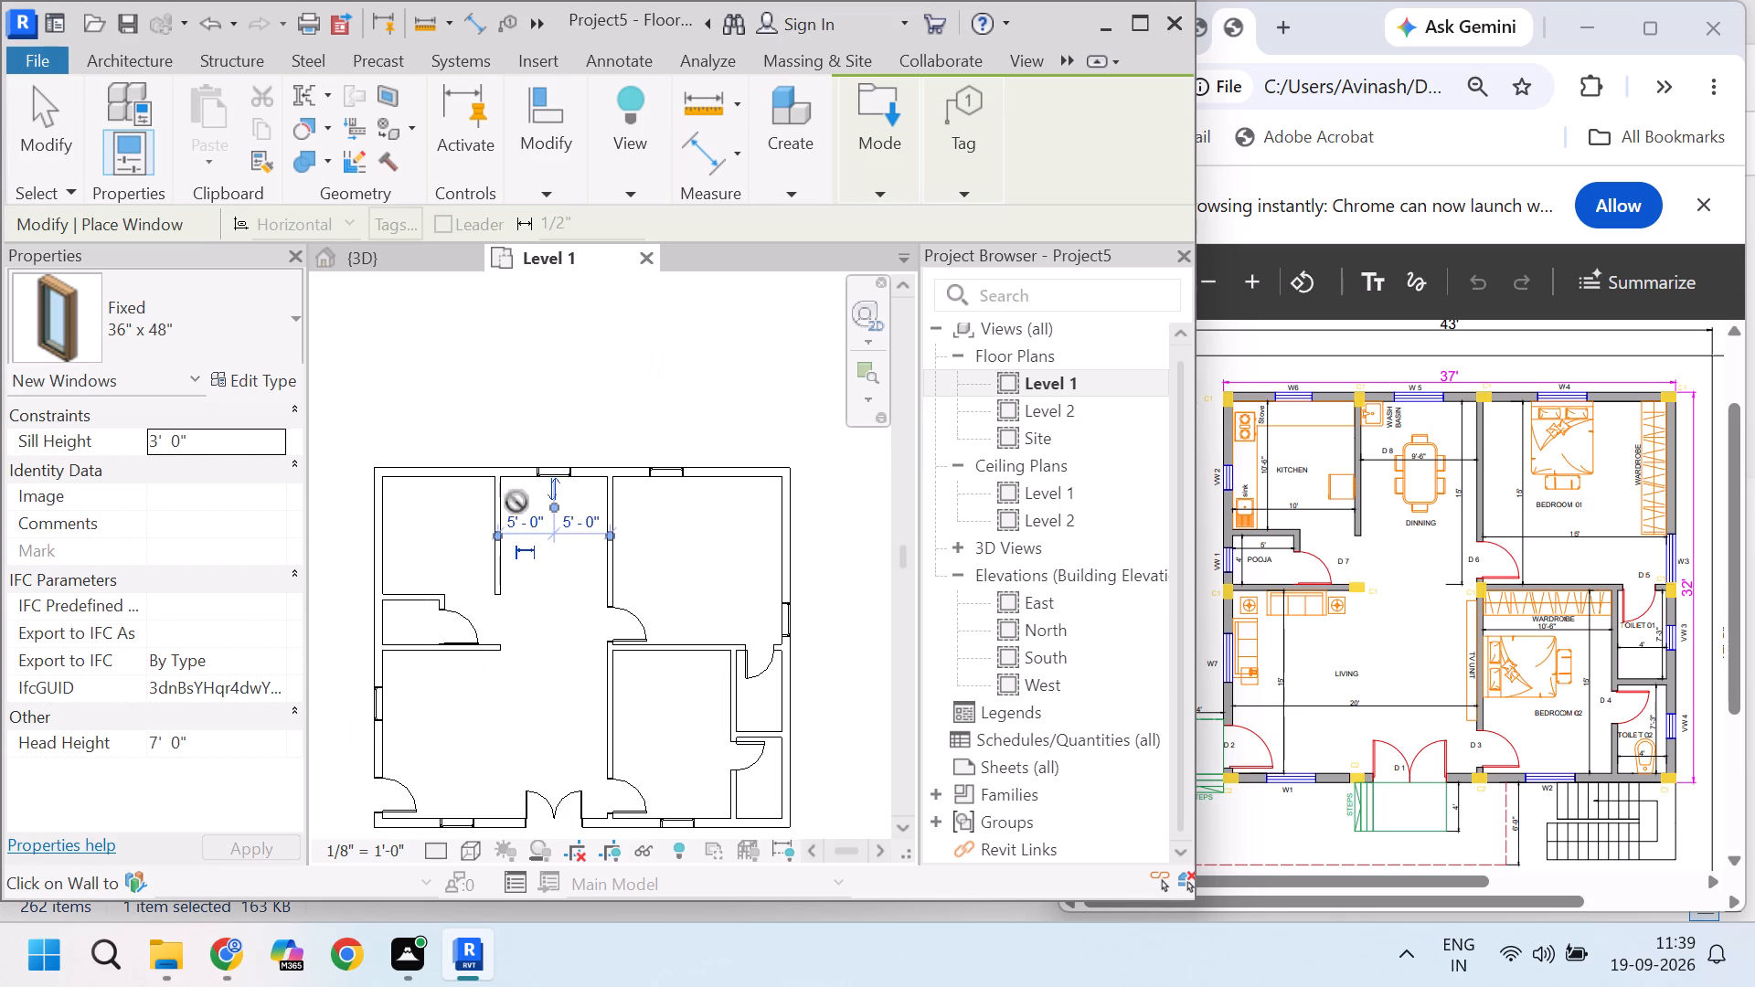
Place a Fixed 36" x 48" window in the kitchen's north wall, centred about 4'-6" from the west wall.
scroll(417, 501, "up", 4)
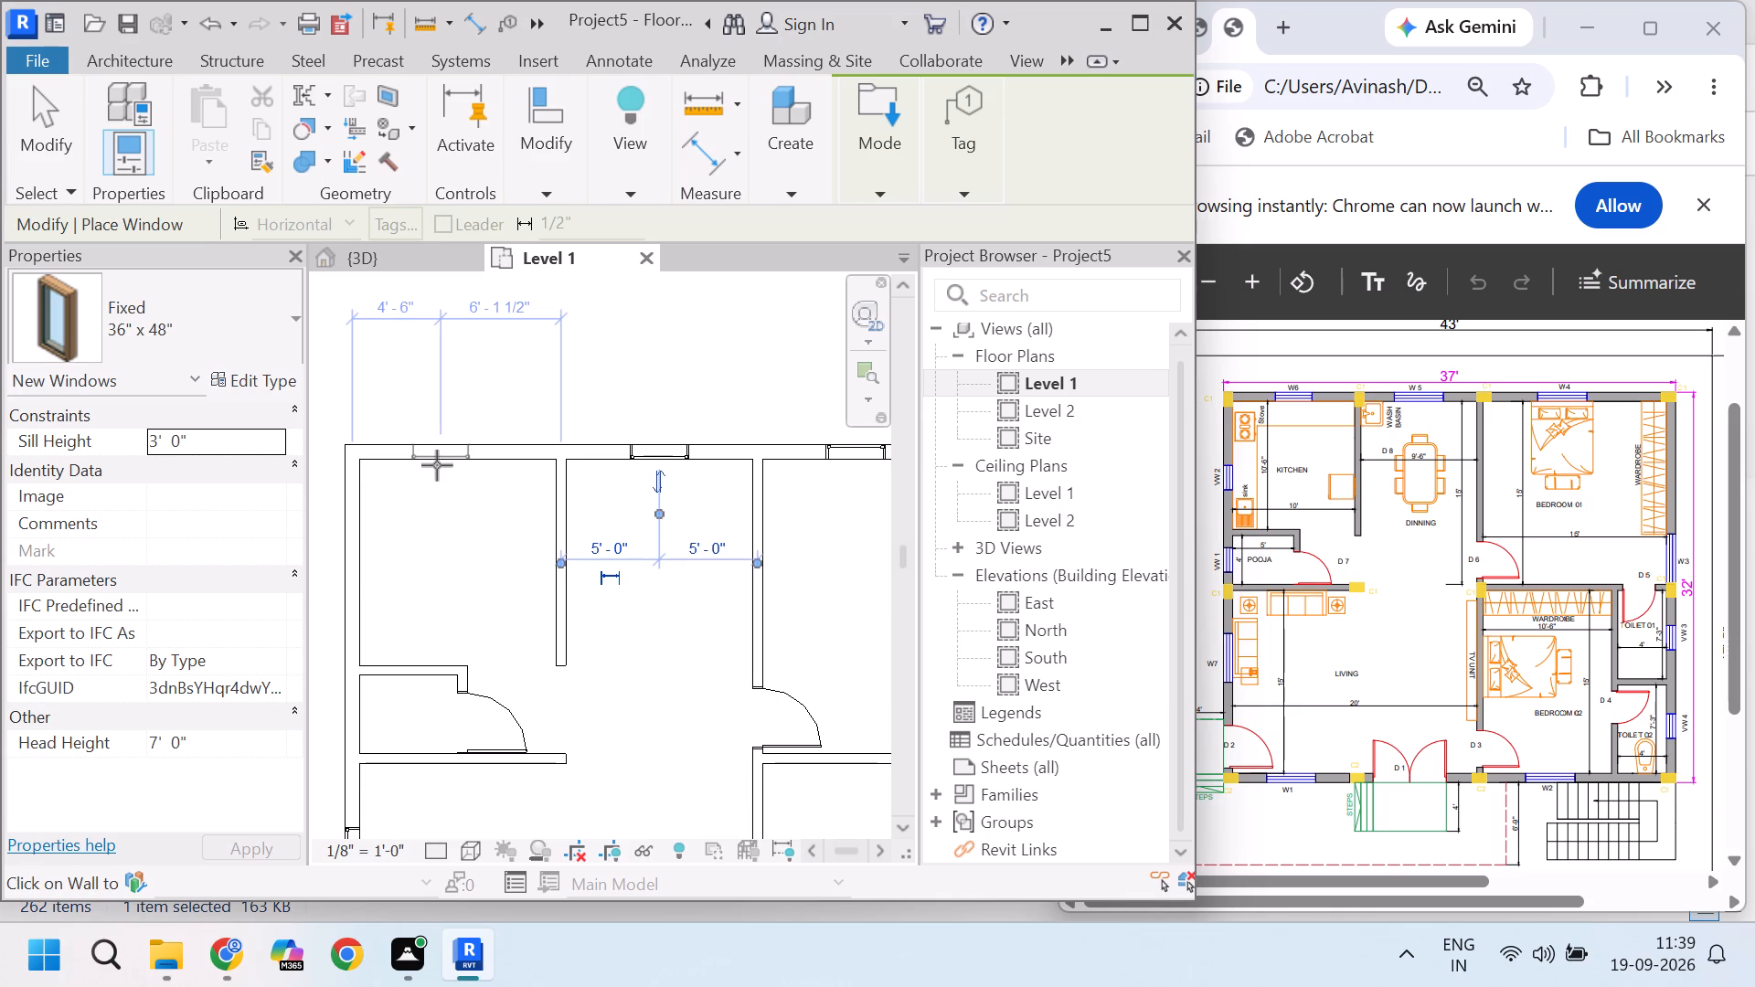
left_click(437, 465)
scroll(489, 454, "down", 4)
scroll(419, 517, "up", 5)
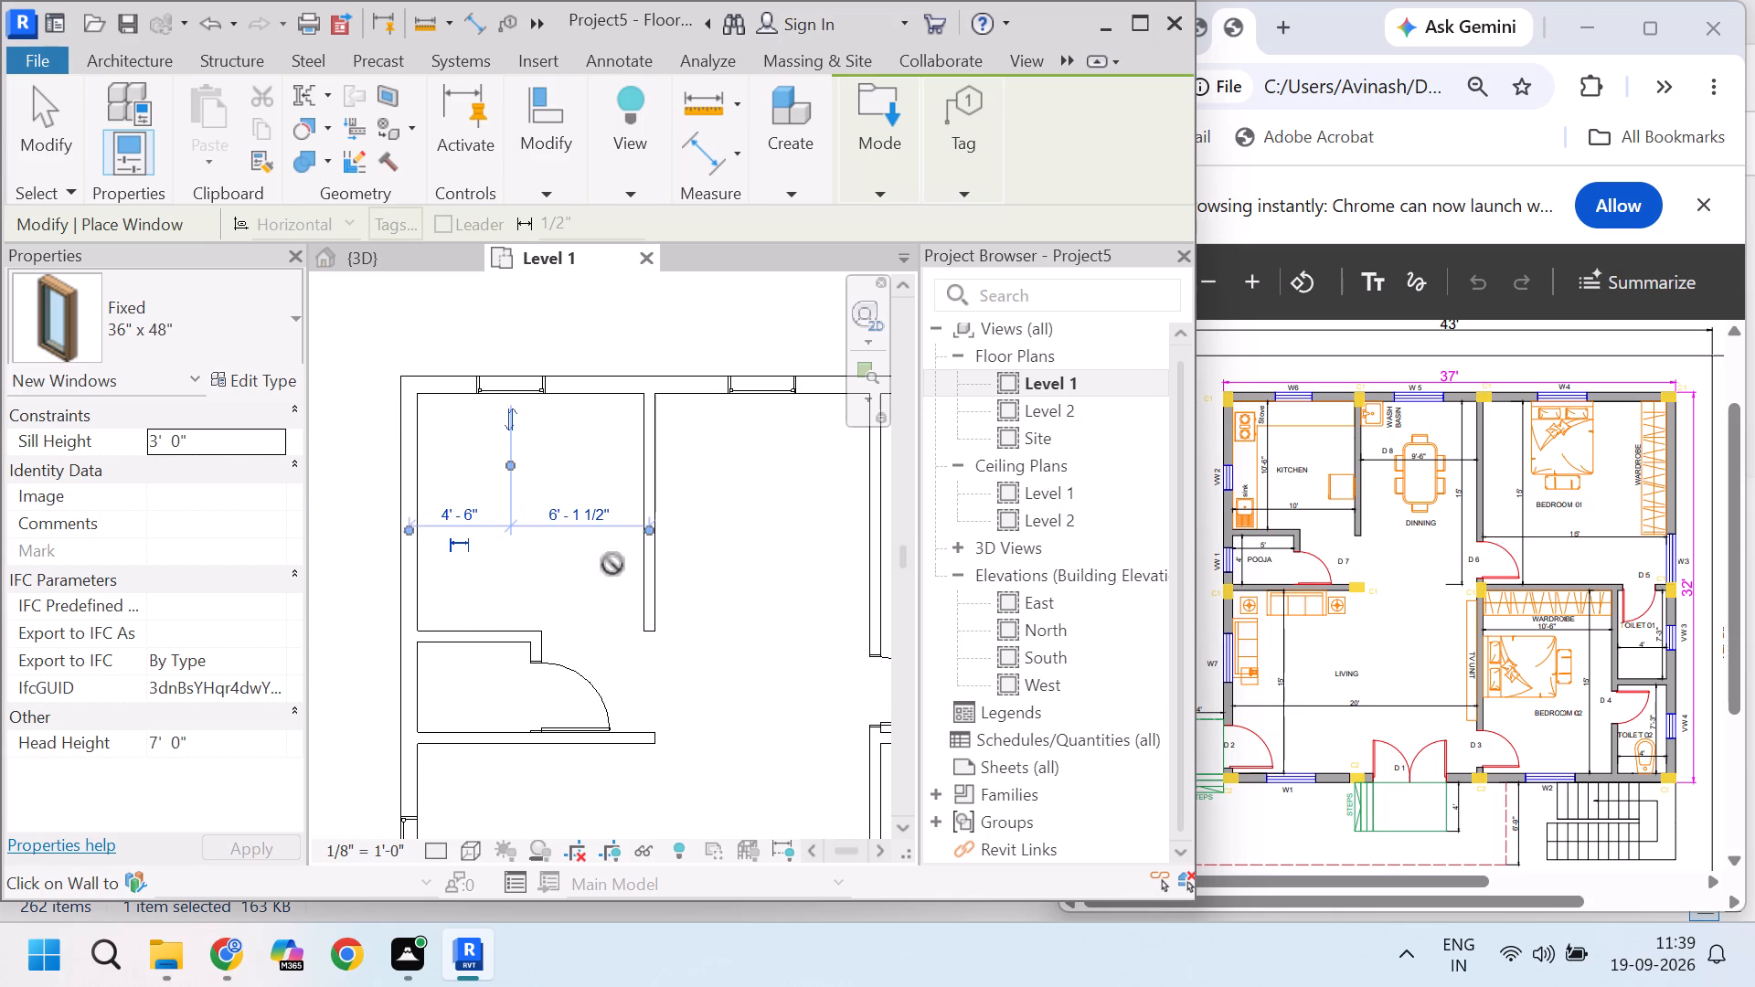
Place Window-Louvers 24" x 24" windows in the west wall, one centred in the kitchen and one centred in the pooja room.
scroll(440, 549, "up", 4)
scroll(464, 523, "down", 3)
left_click(261, 320)
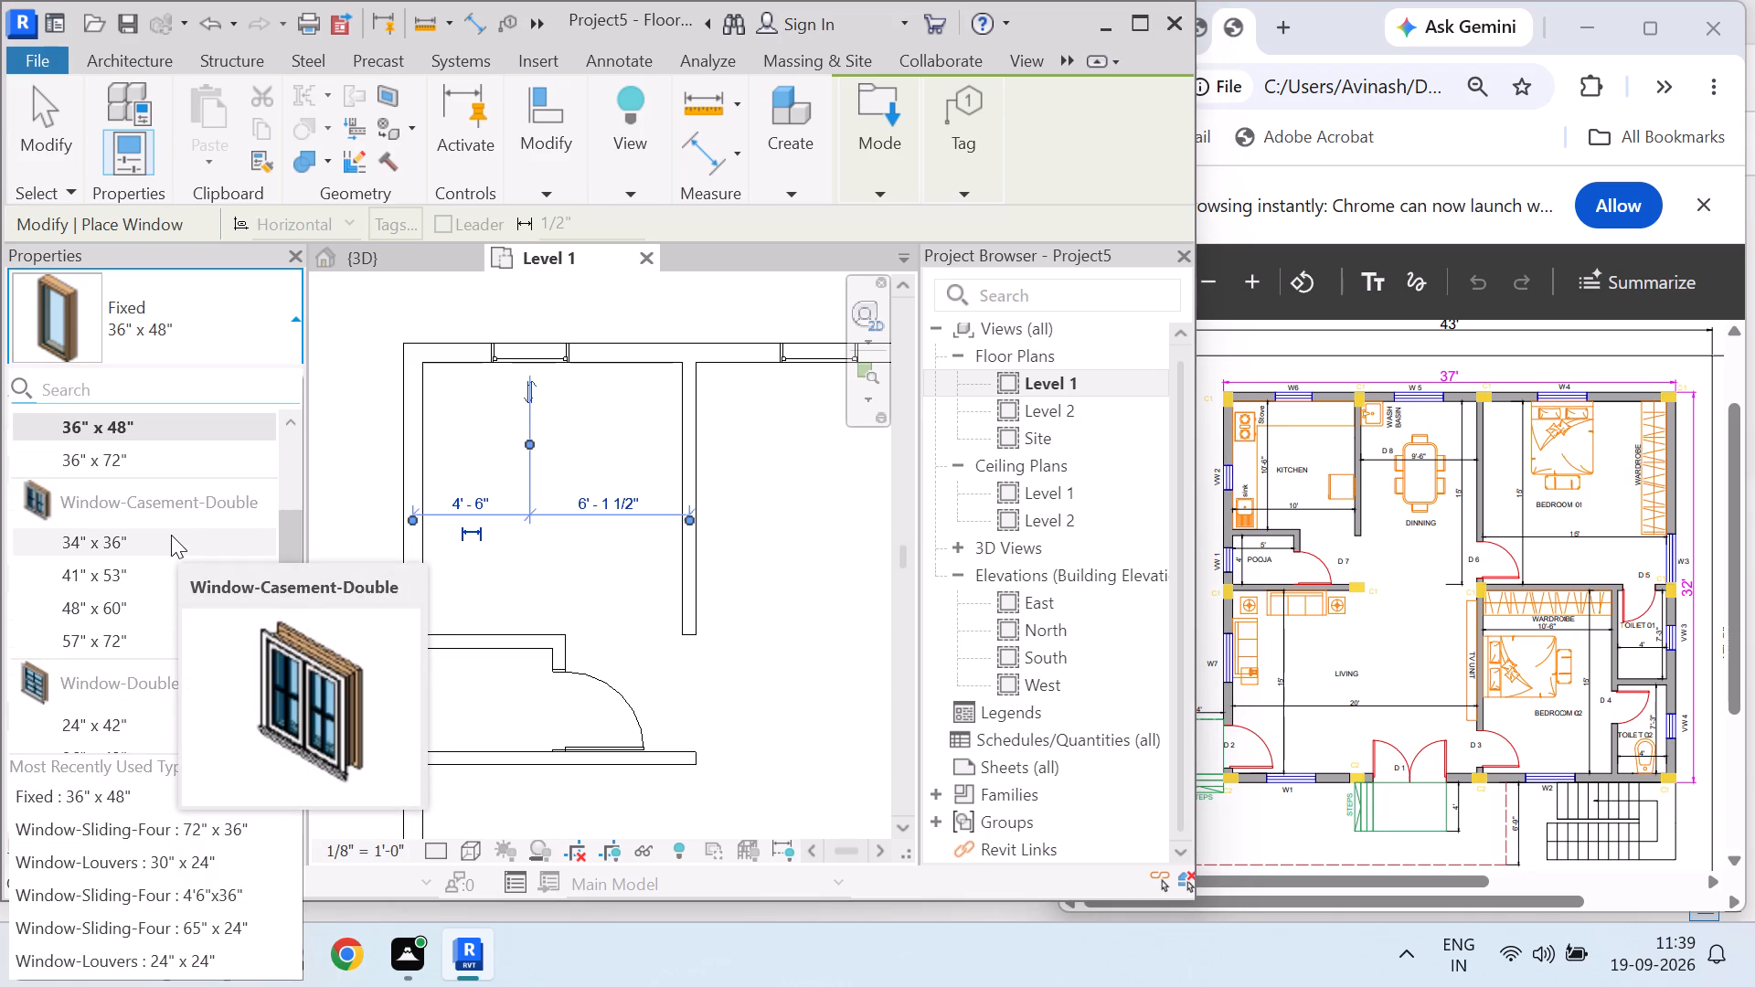
scroll(113, 548, "up", 6)
scroll(81, 580, "down", 4)
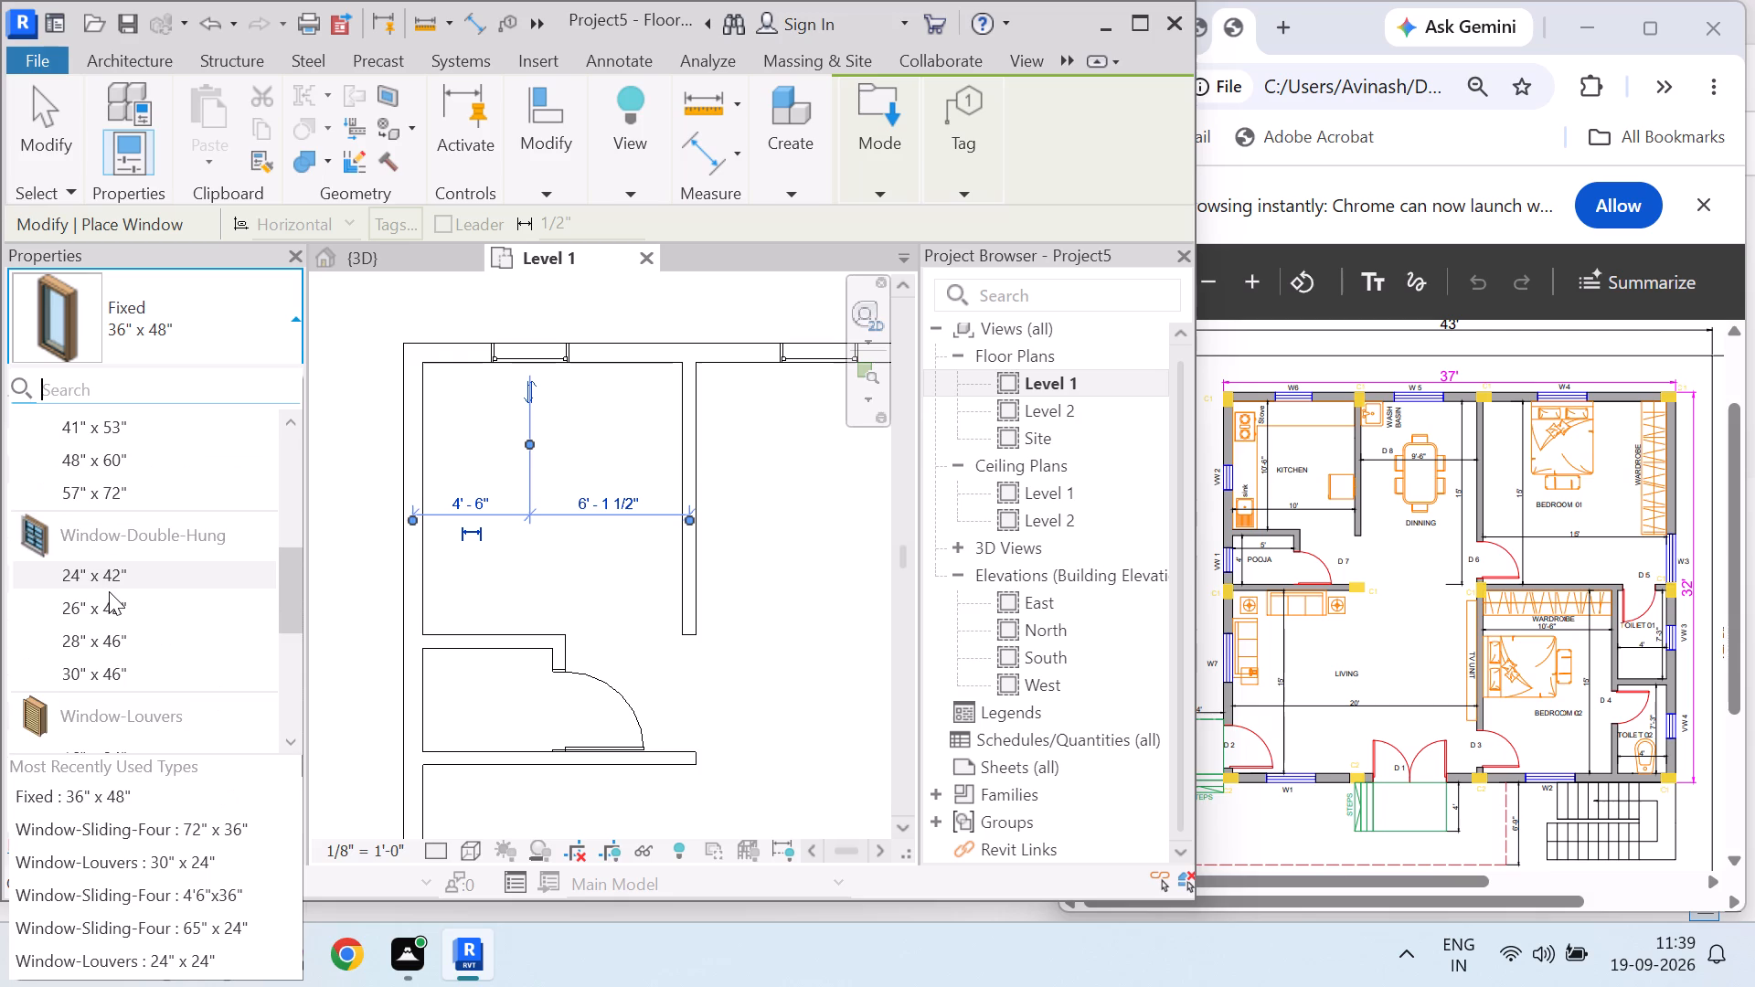
scroll(117, 599, "down", 3)
scroll(135, 587, "up", 1)
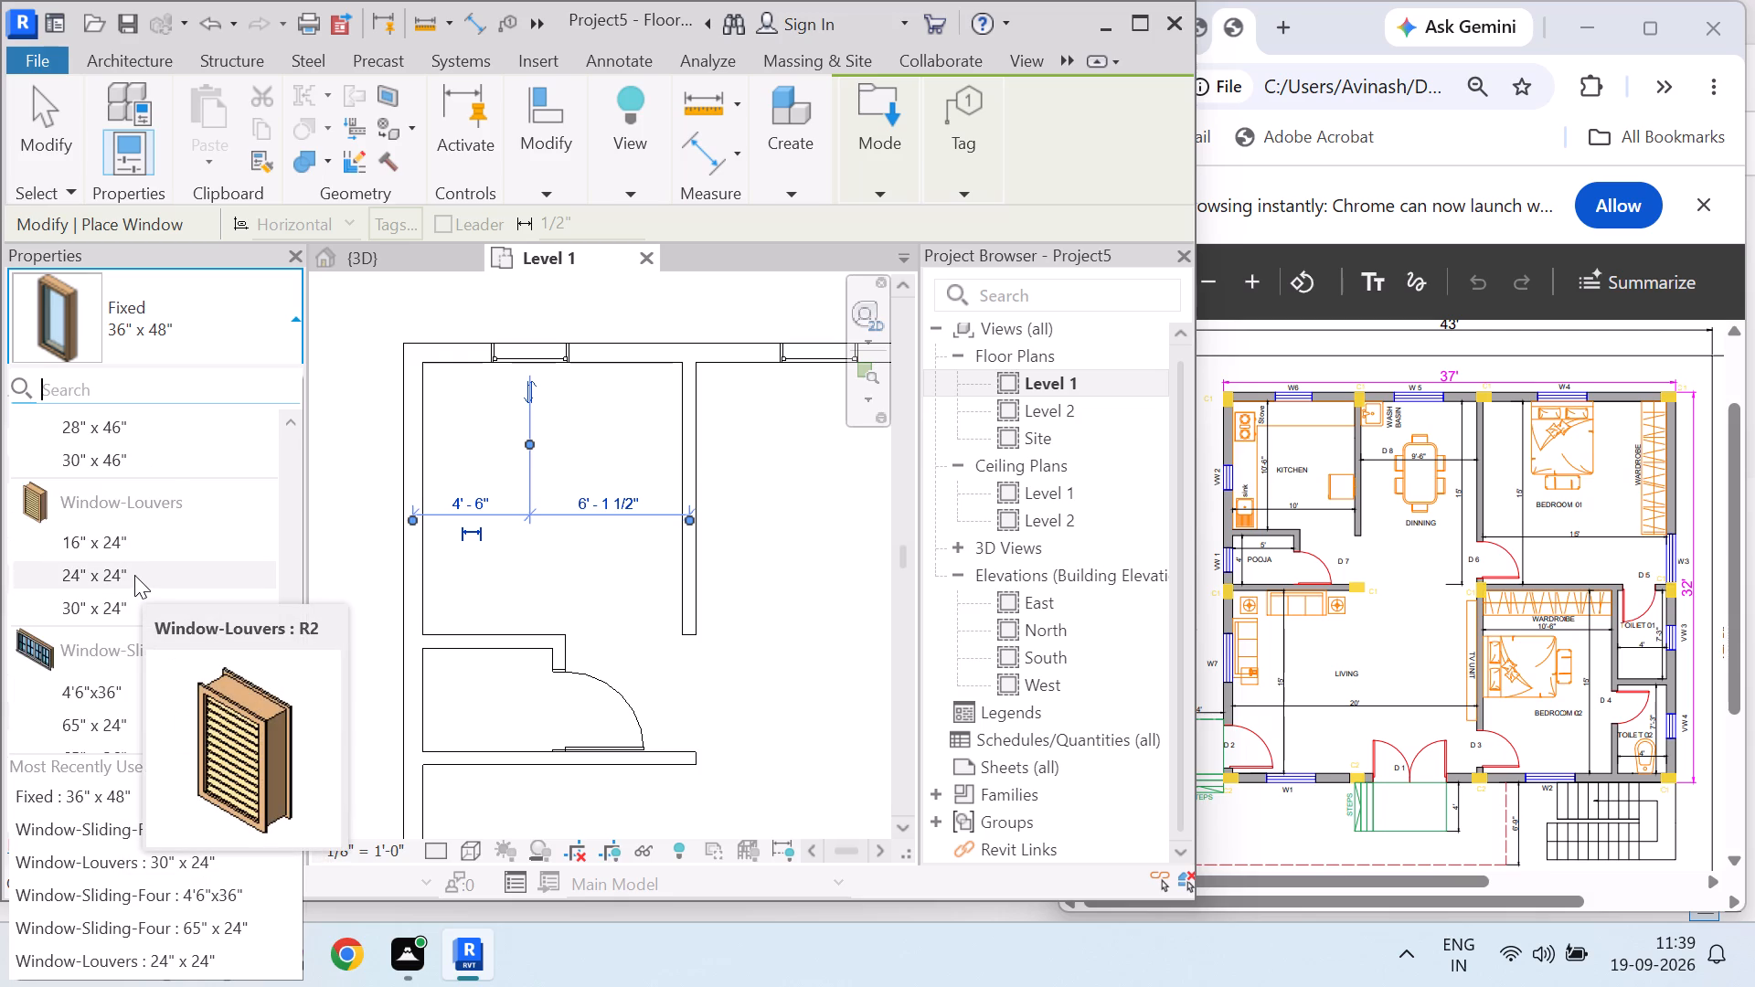
left_click(134, 575)
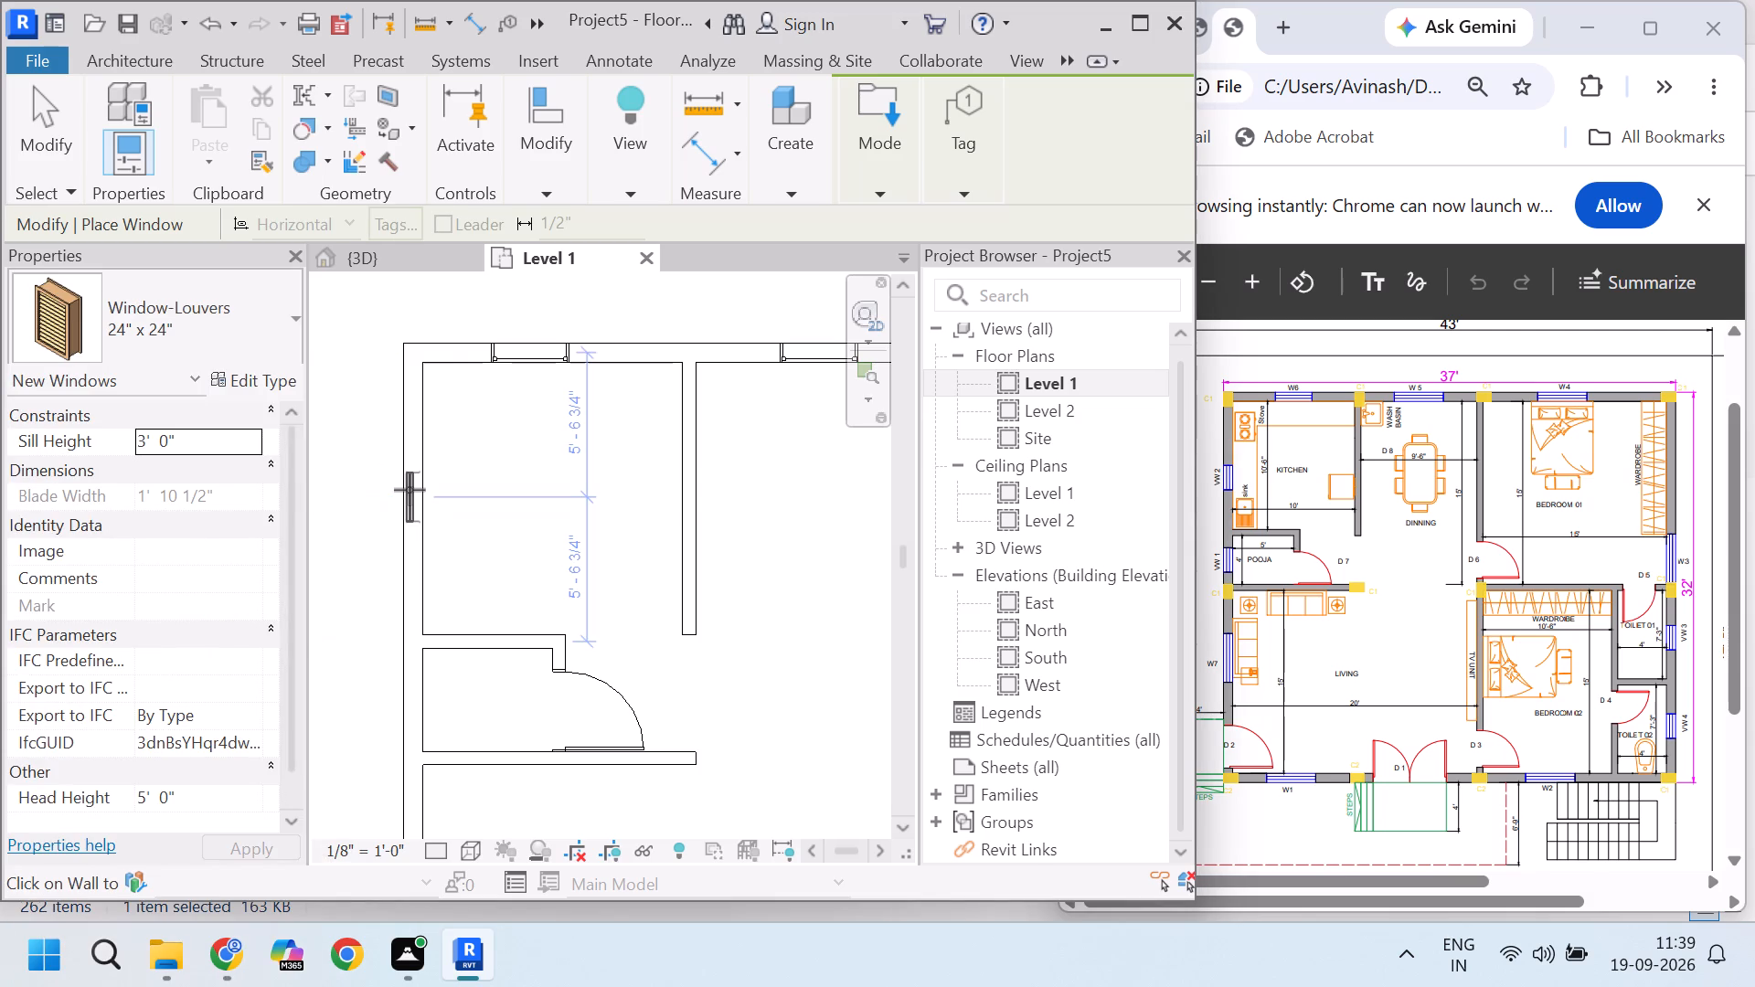
left_click(409, 490)
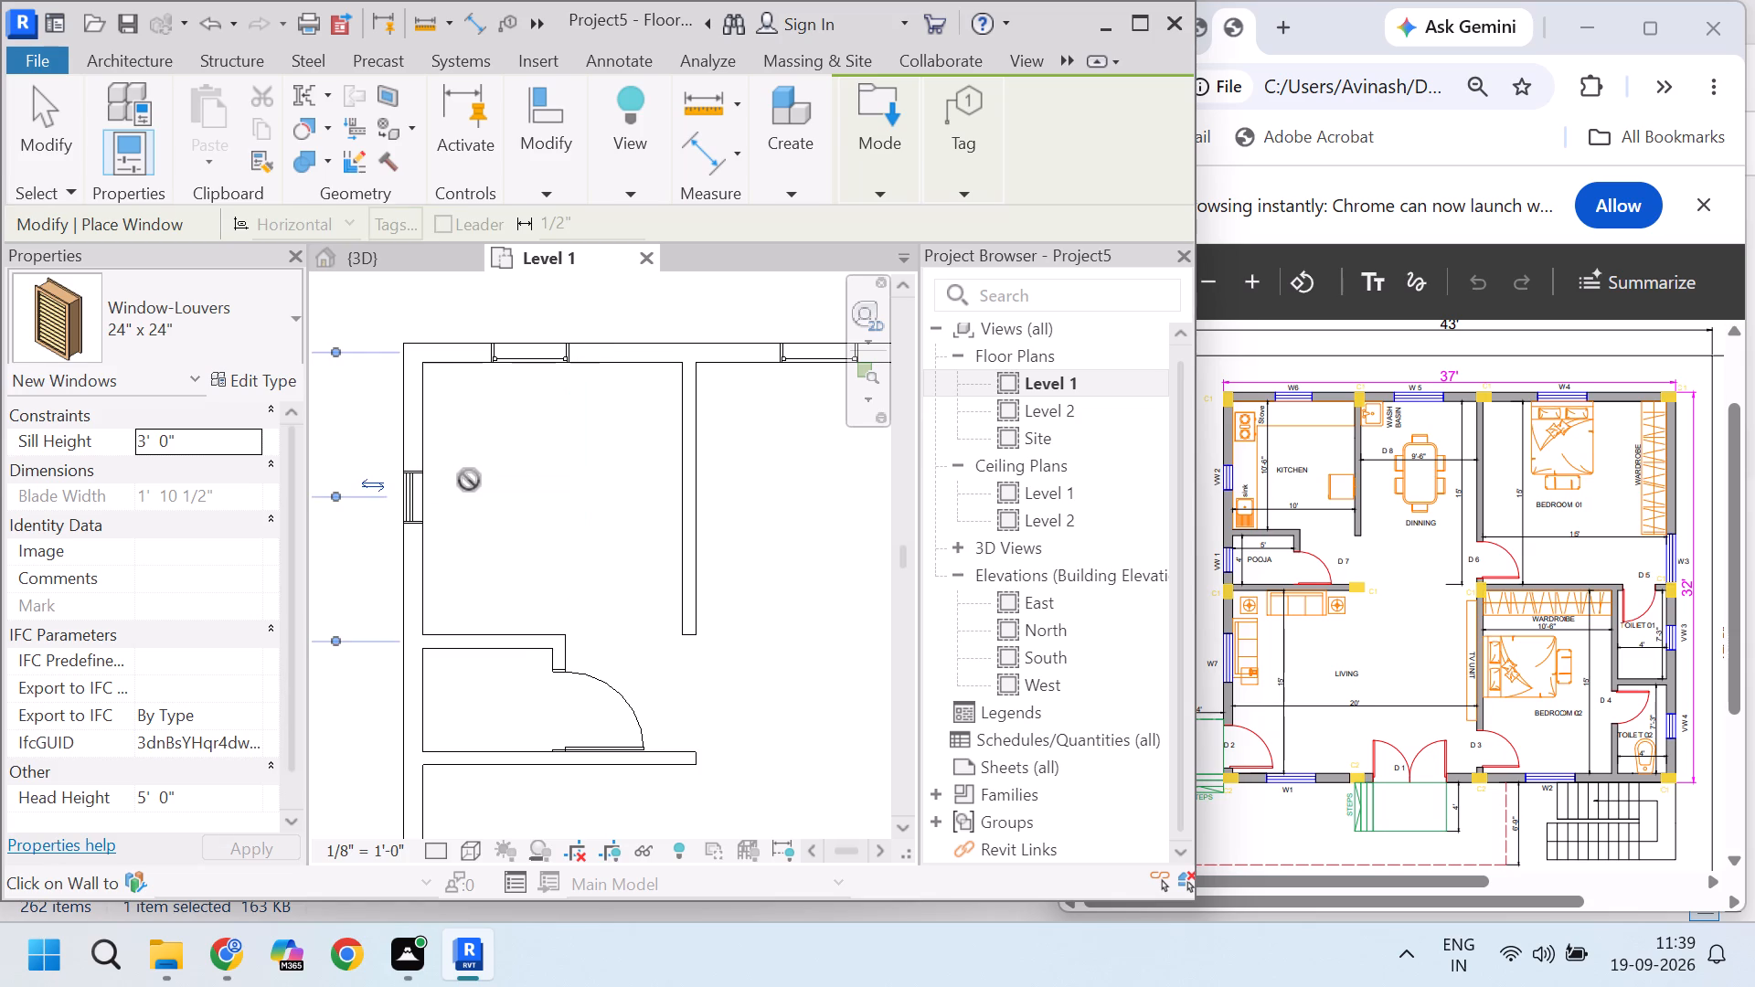
left_click(404, 699)
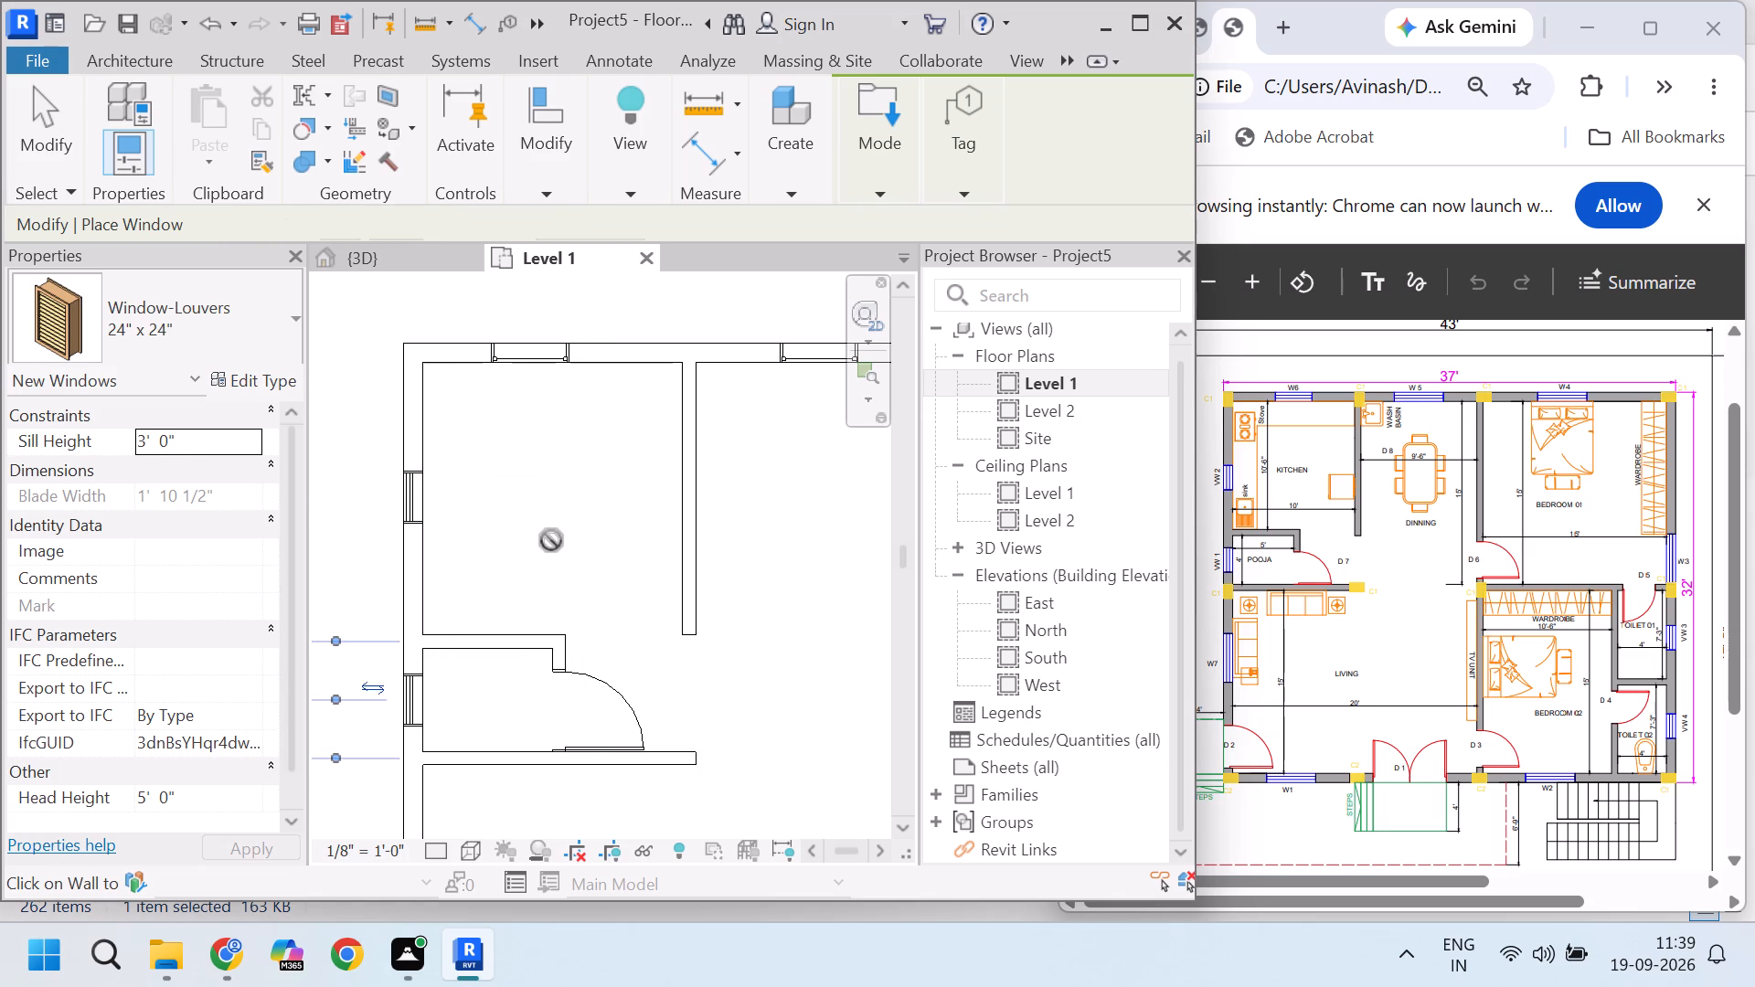
Place Window-Louvers 24" x 24" windows in the east wall, about 3'-6" south of Toilet 01's north wall and centred in Toilet 02.
scroll(498, 518, "down", 8)
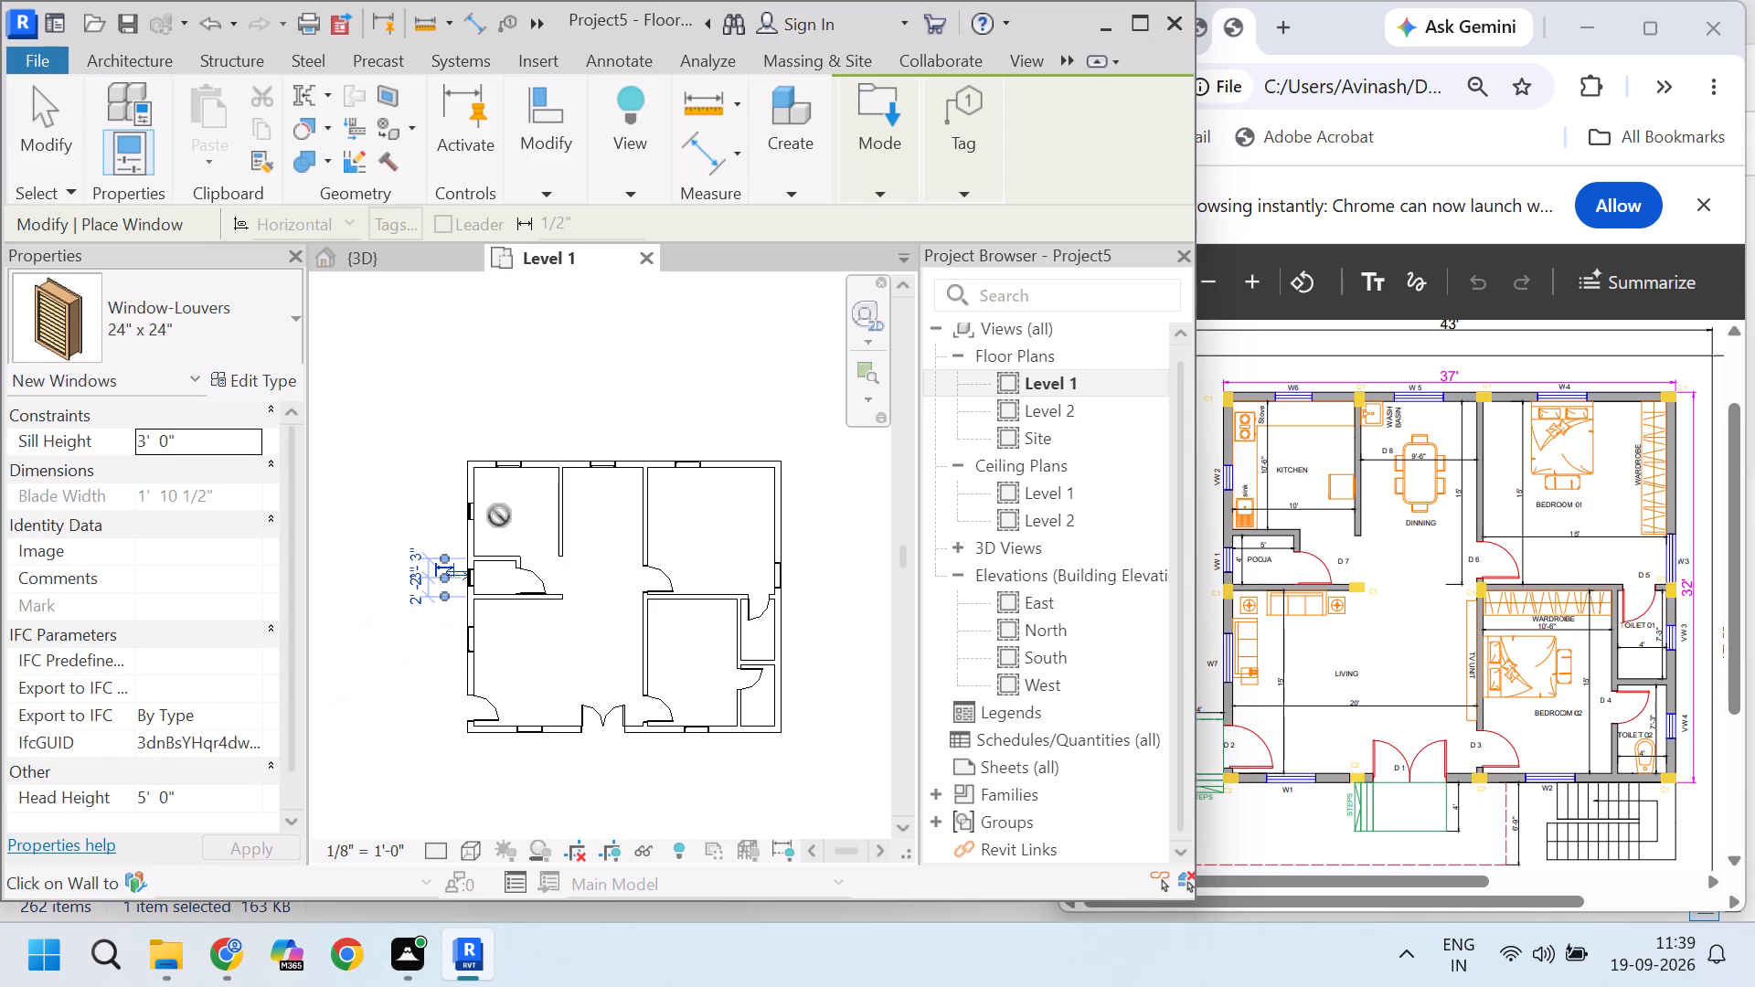
scroll(477, 518, "down", 2)
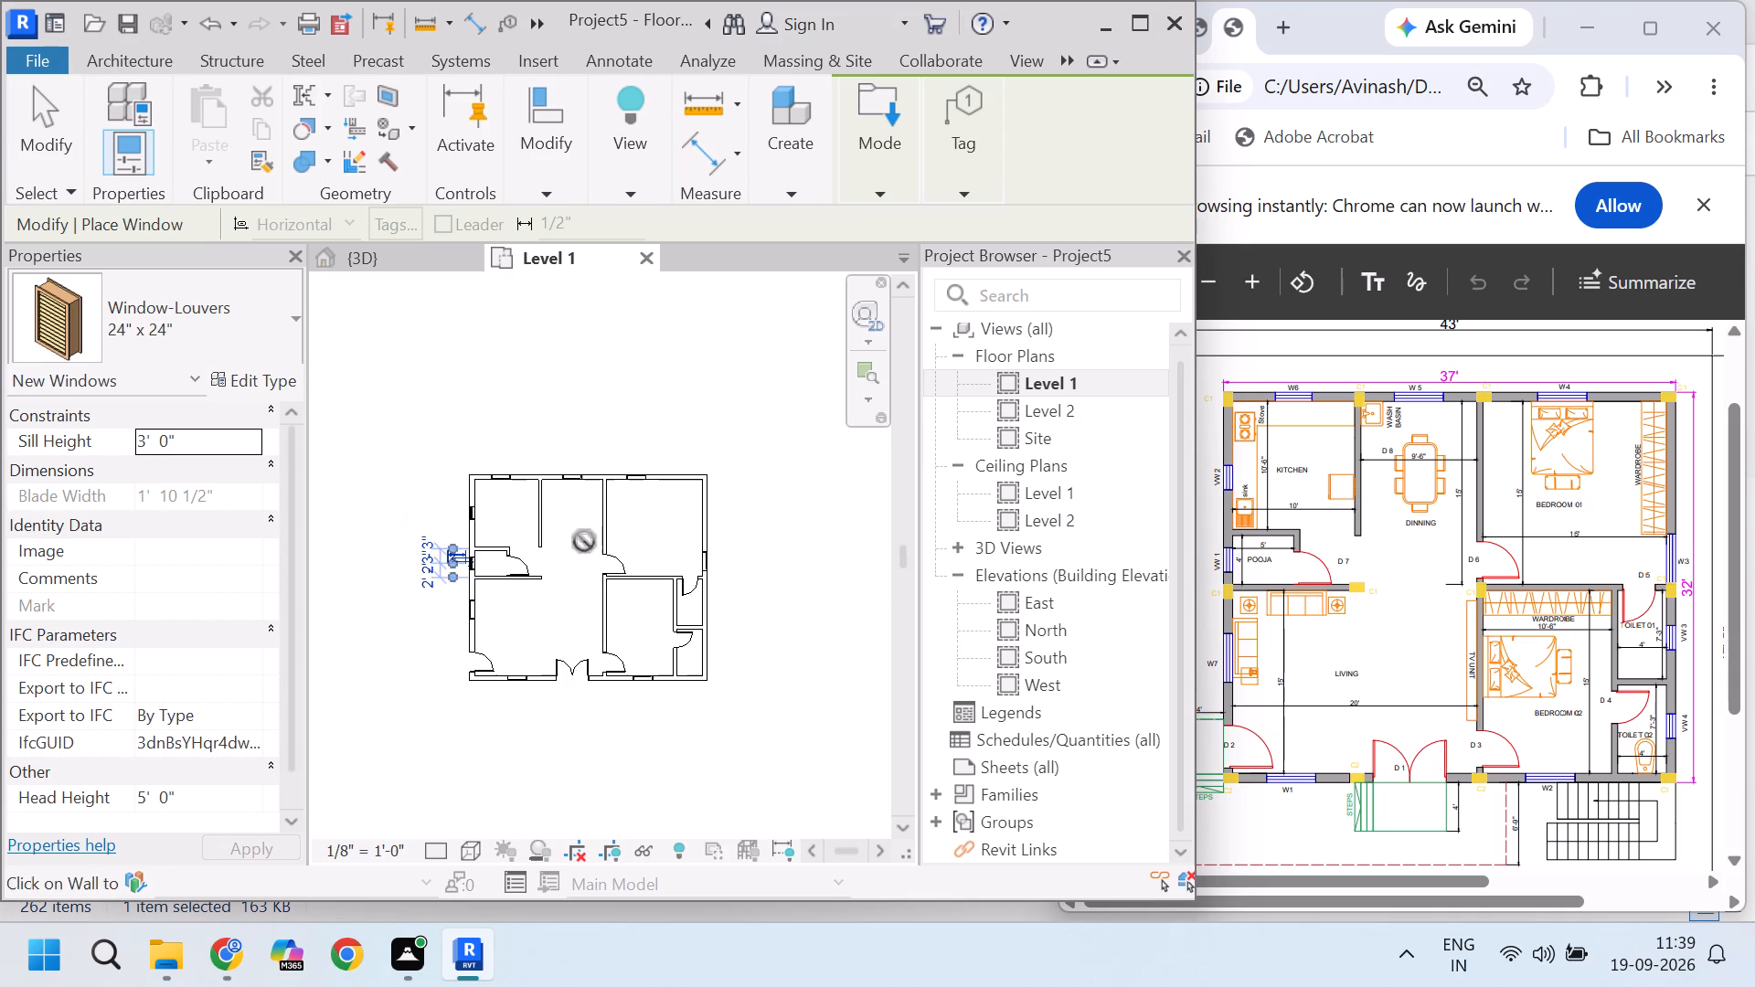
scroll(713, 622, "up", 17)
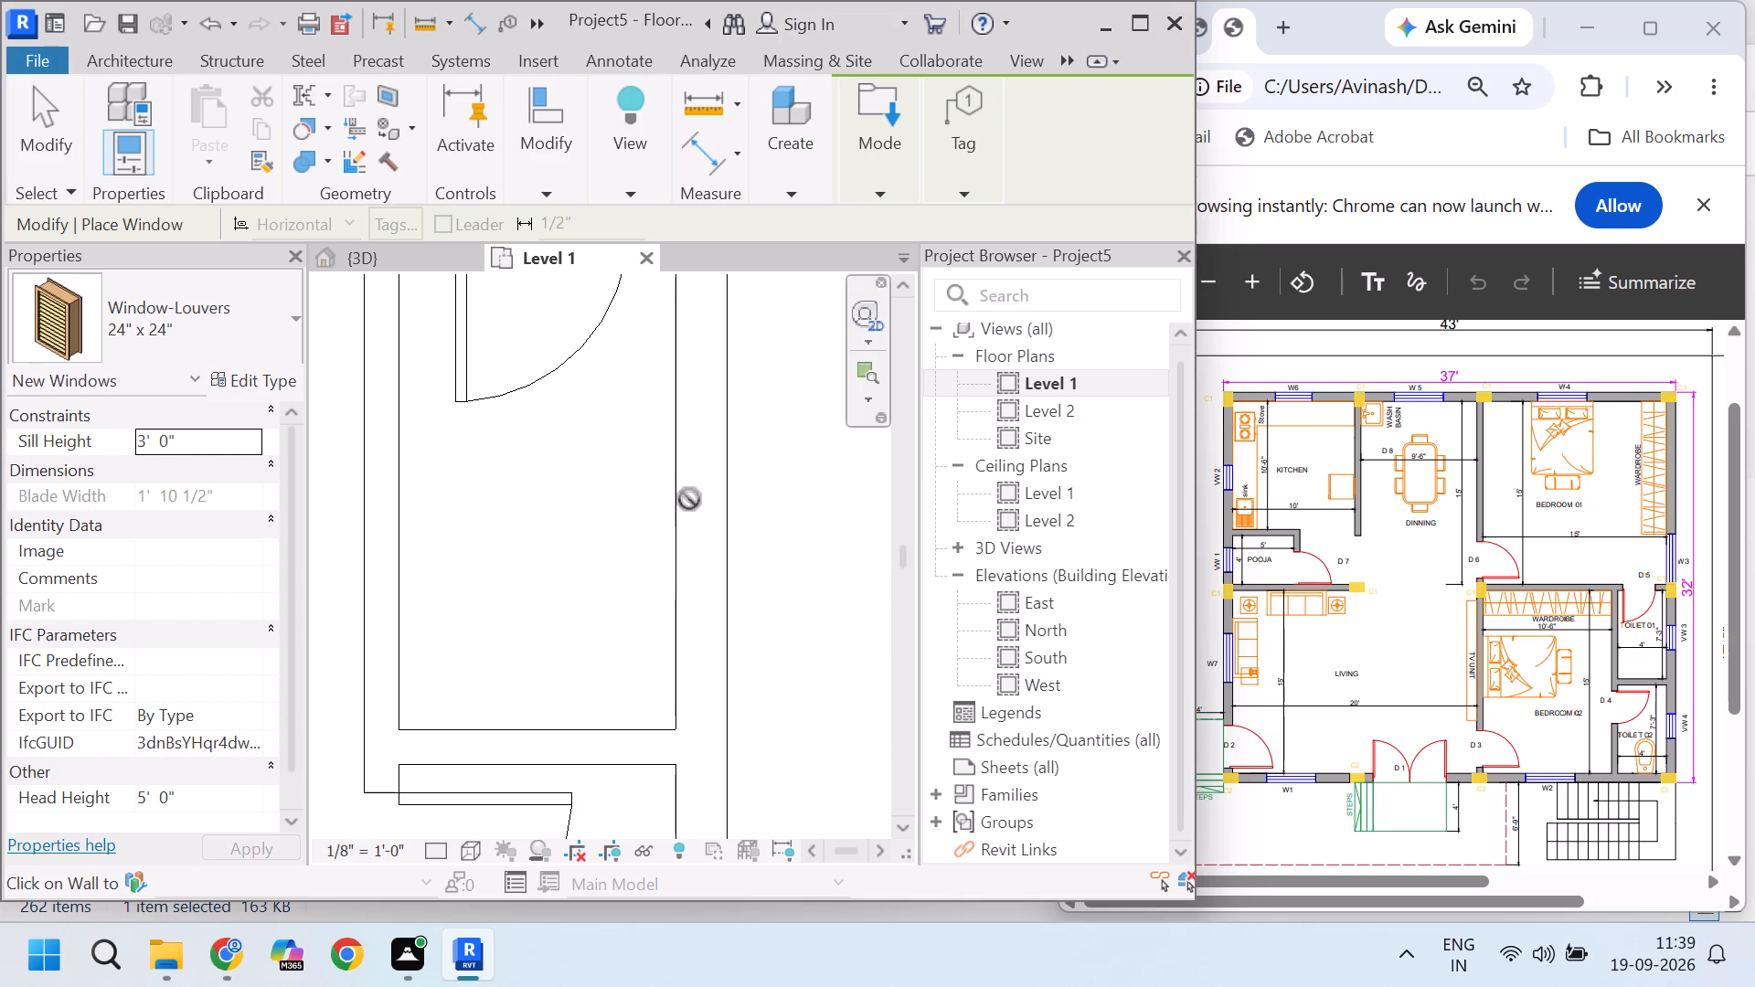
scroll(689, 493, "down", 4)
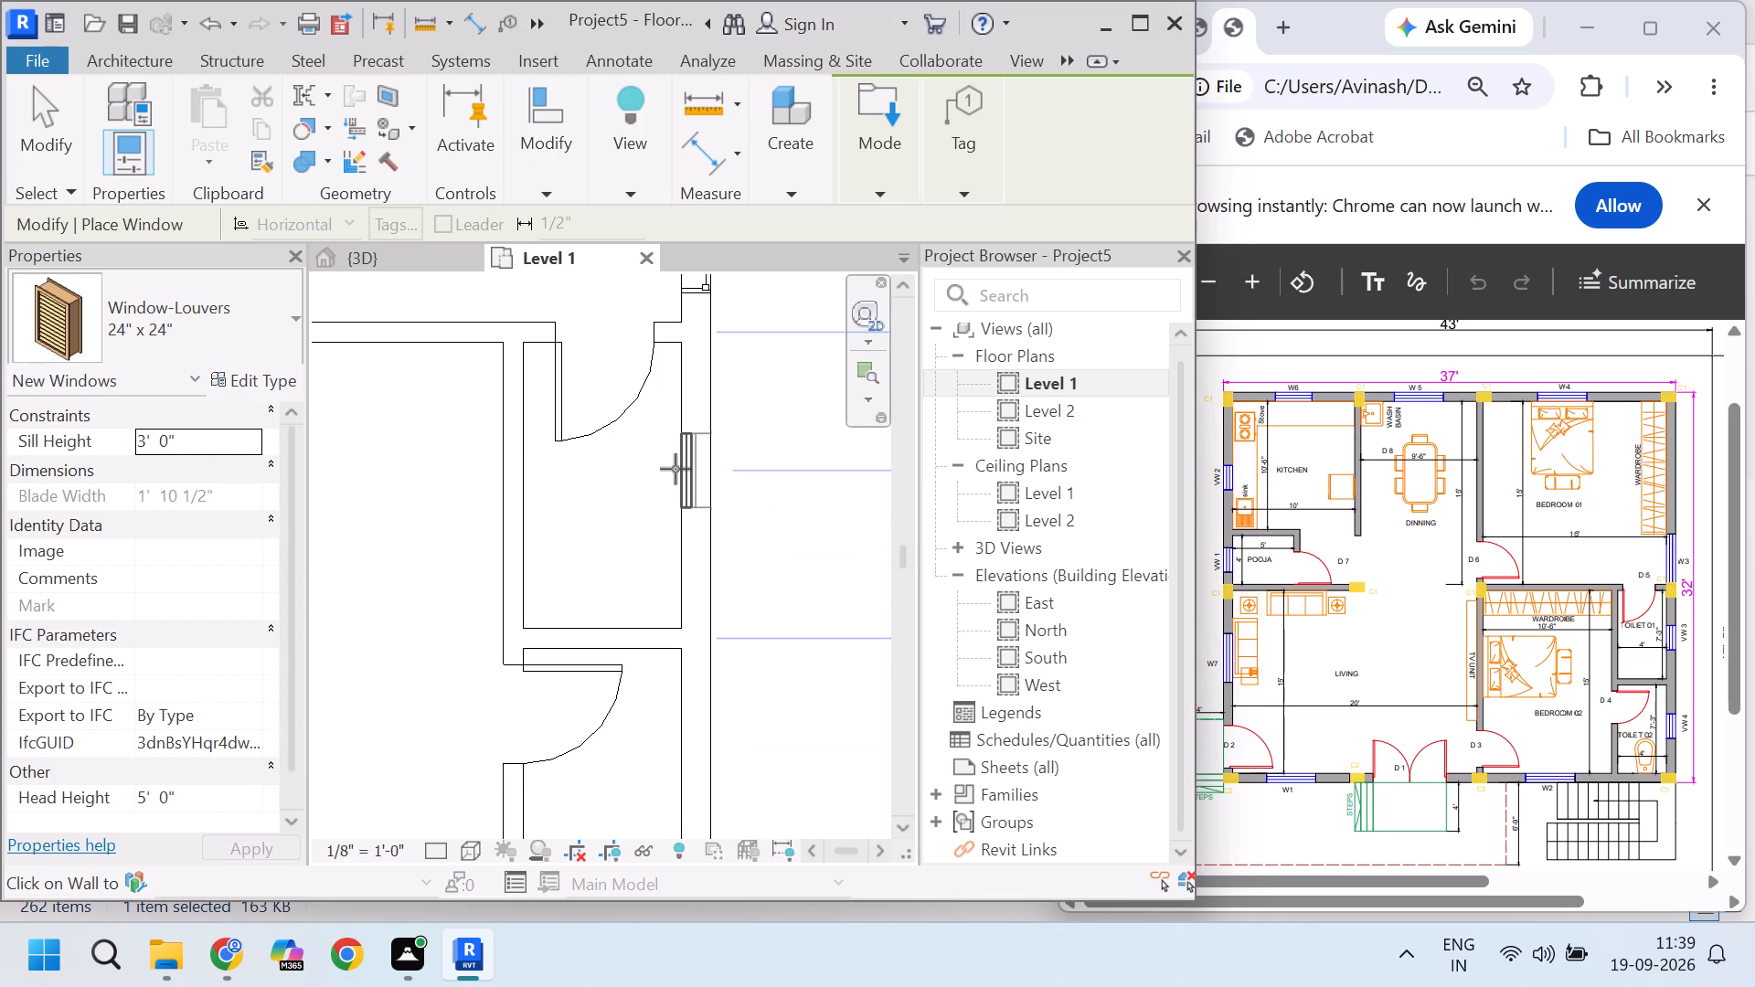
left_click(675, 469)
scroll(675, 469, "down", 6)
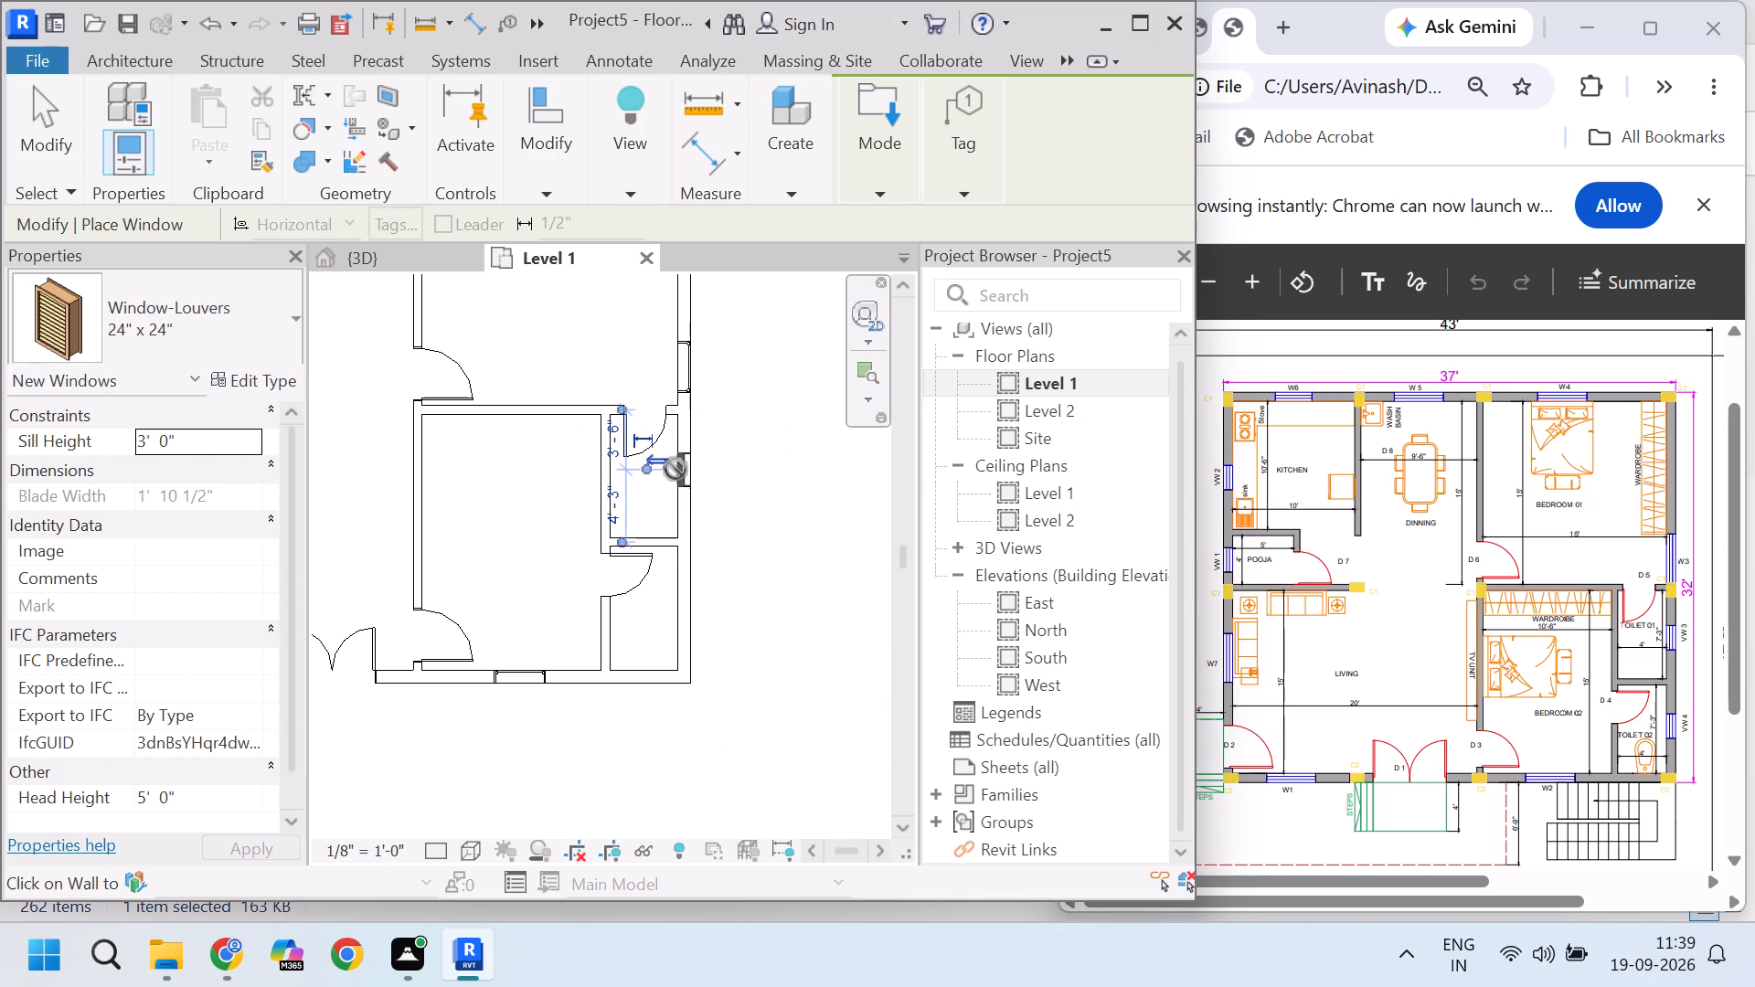
scroll(674, 584, "up", 3)
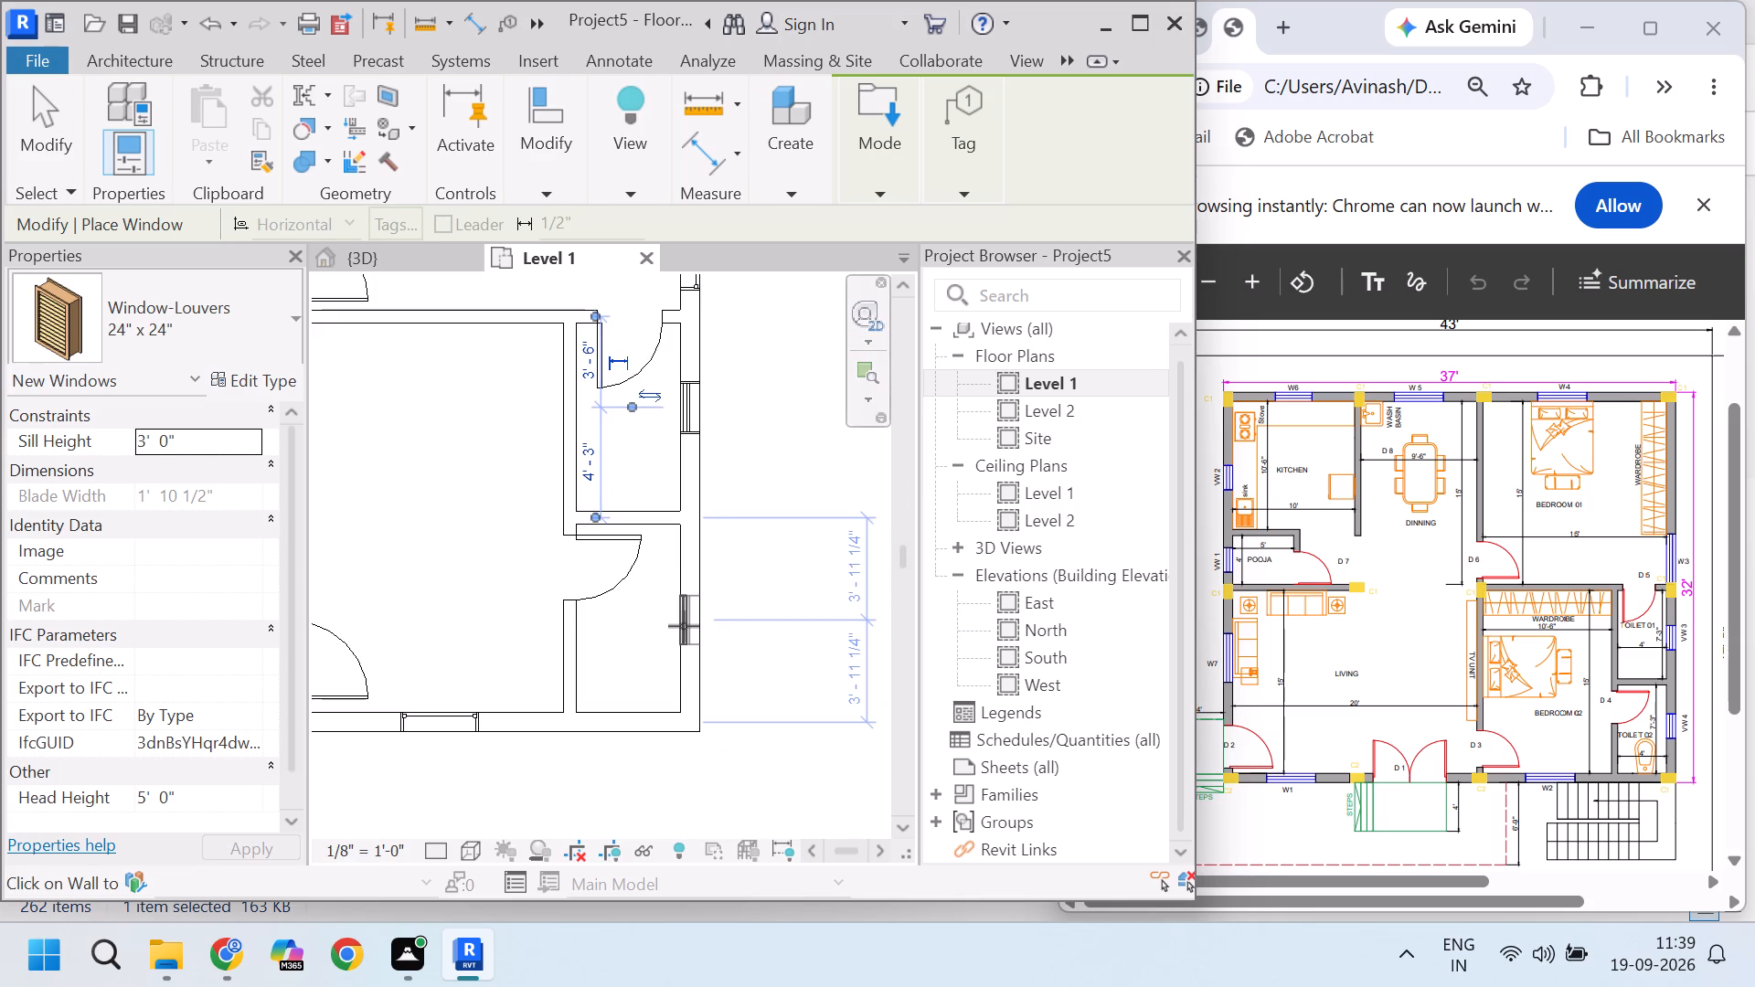
left_click(684, 629)
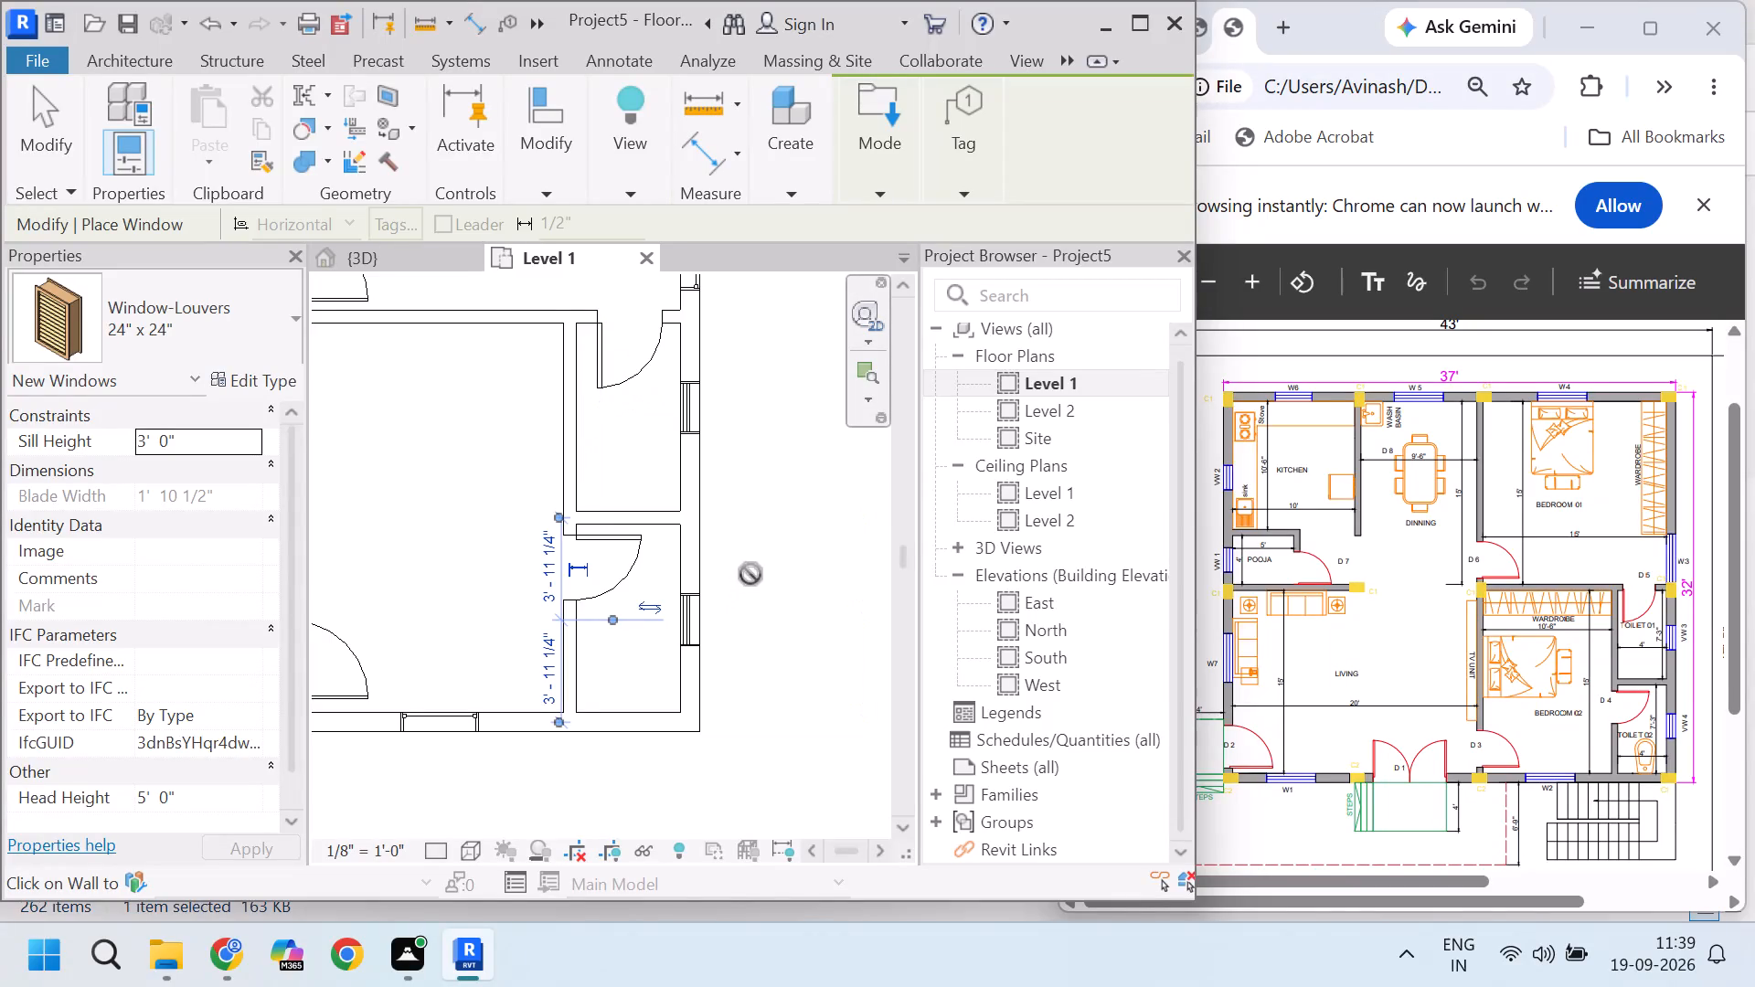
scroll(750, 574, "down", 8)
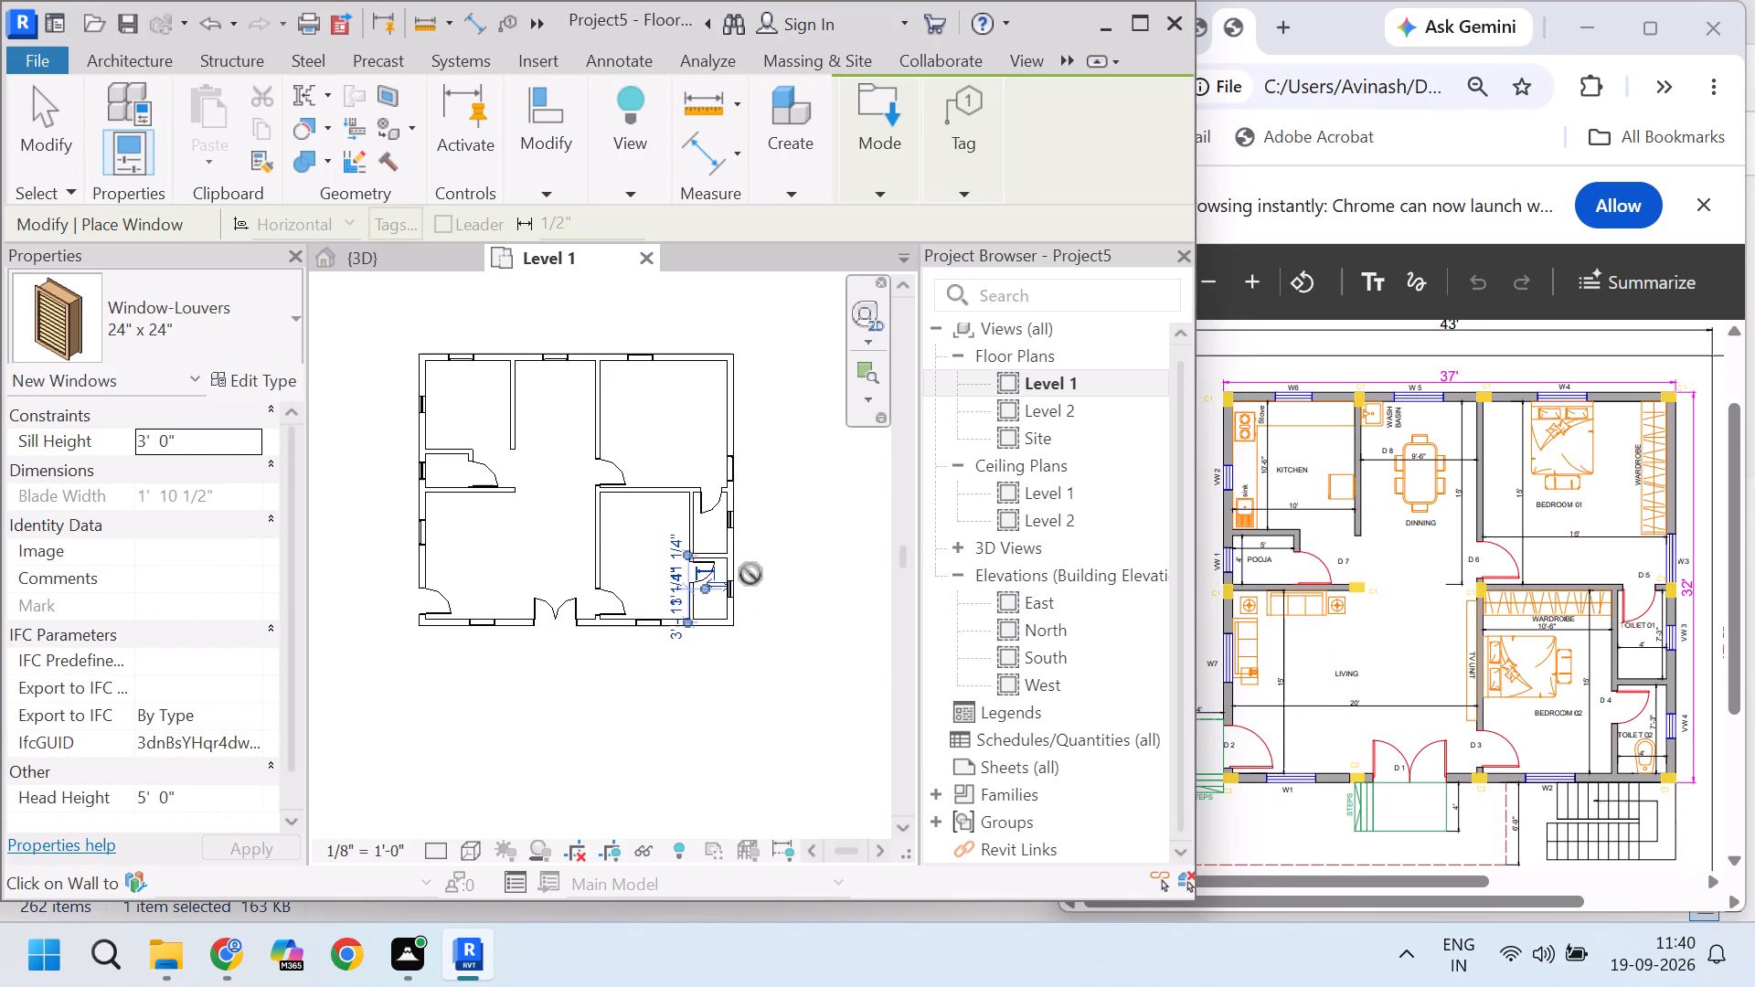
scroll(751, 573, "down", 1)
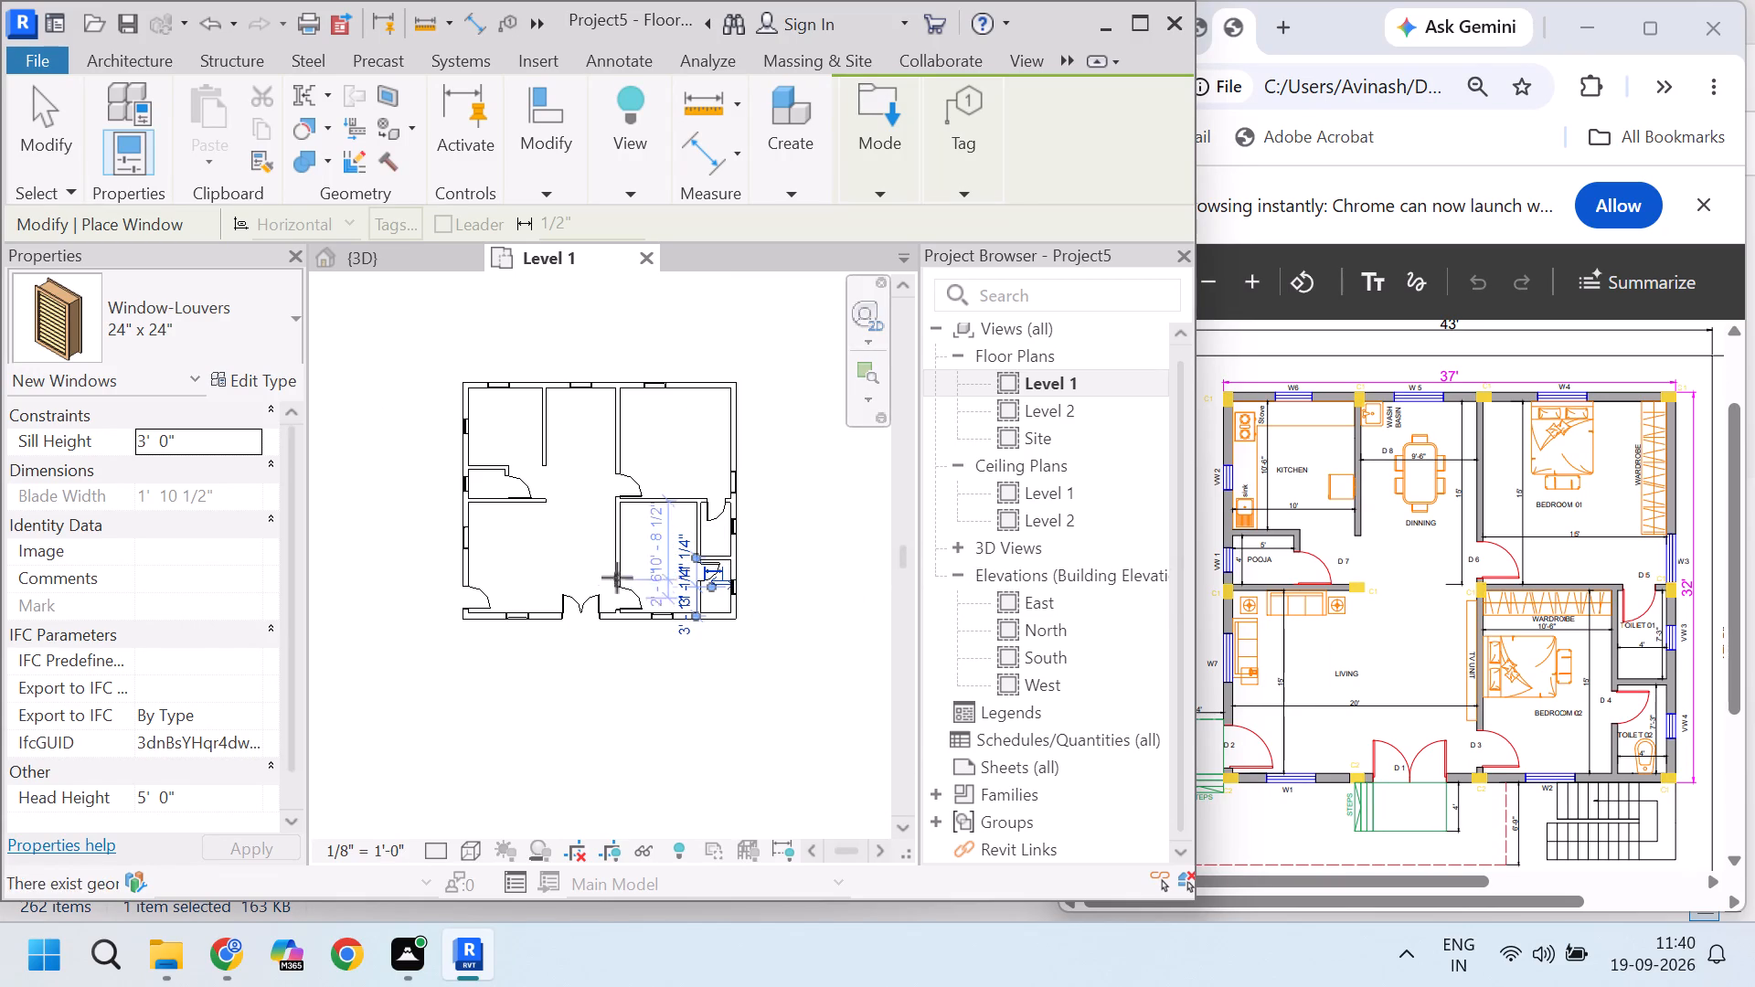
key("Escape")
key("Escape")
key("Escape")
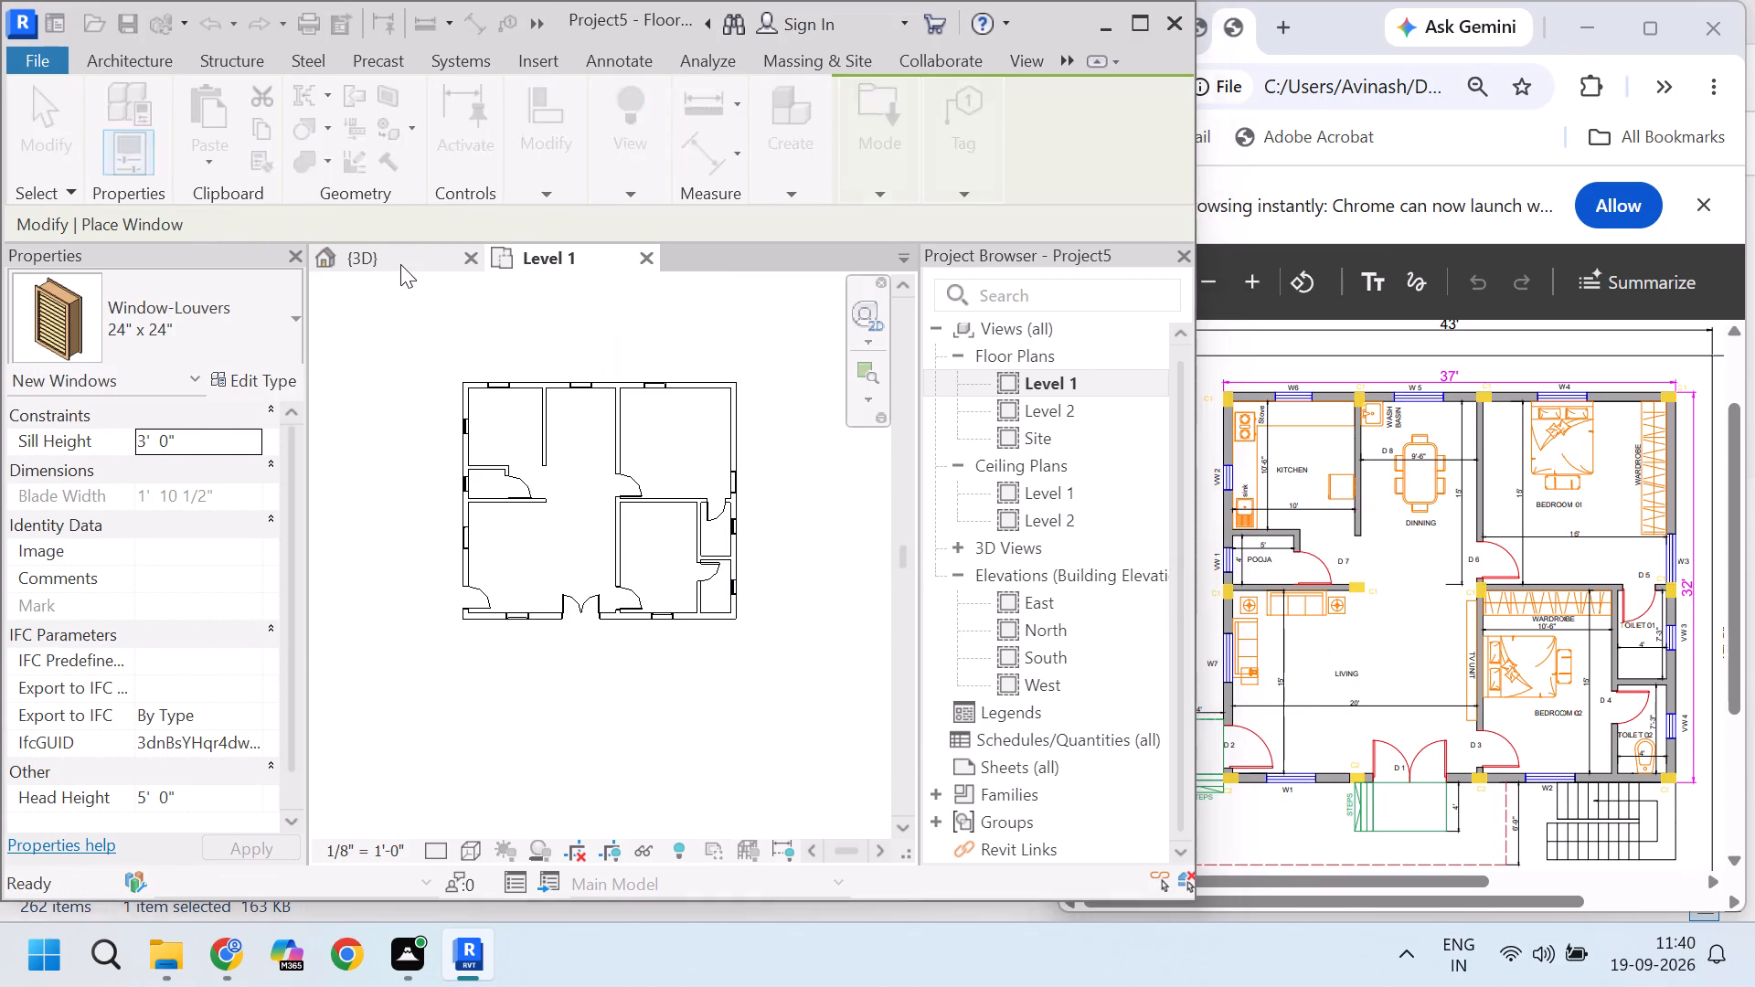
key("Escape")
In the 3D view, set the sill height of Toilet 02's louver window in the east wall to 5'-0".
left_click(396, 263)
scroll(598, 608, "down", 4)
scroll(590, 619, "up", 3)
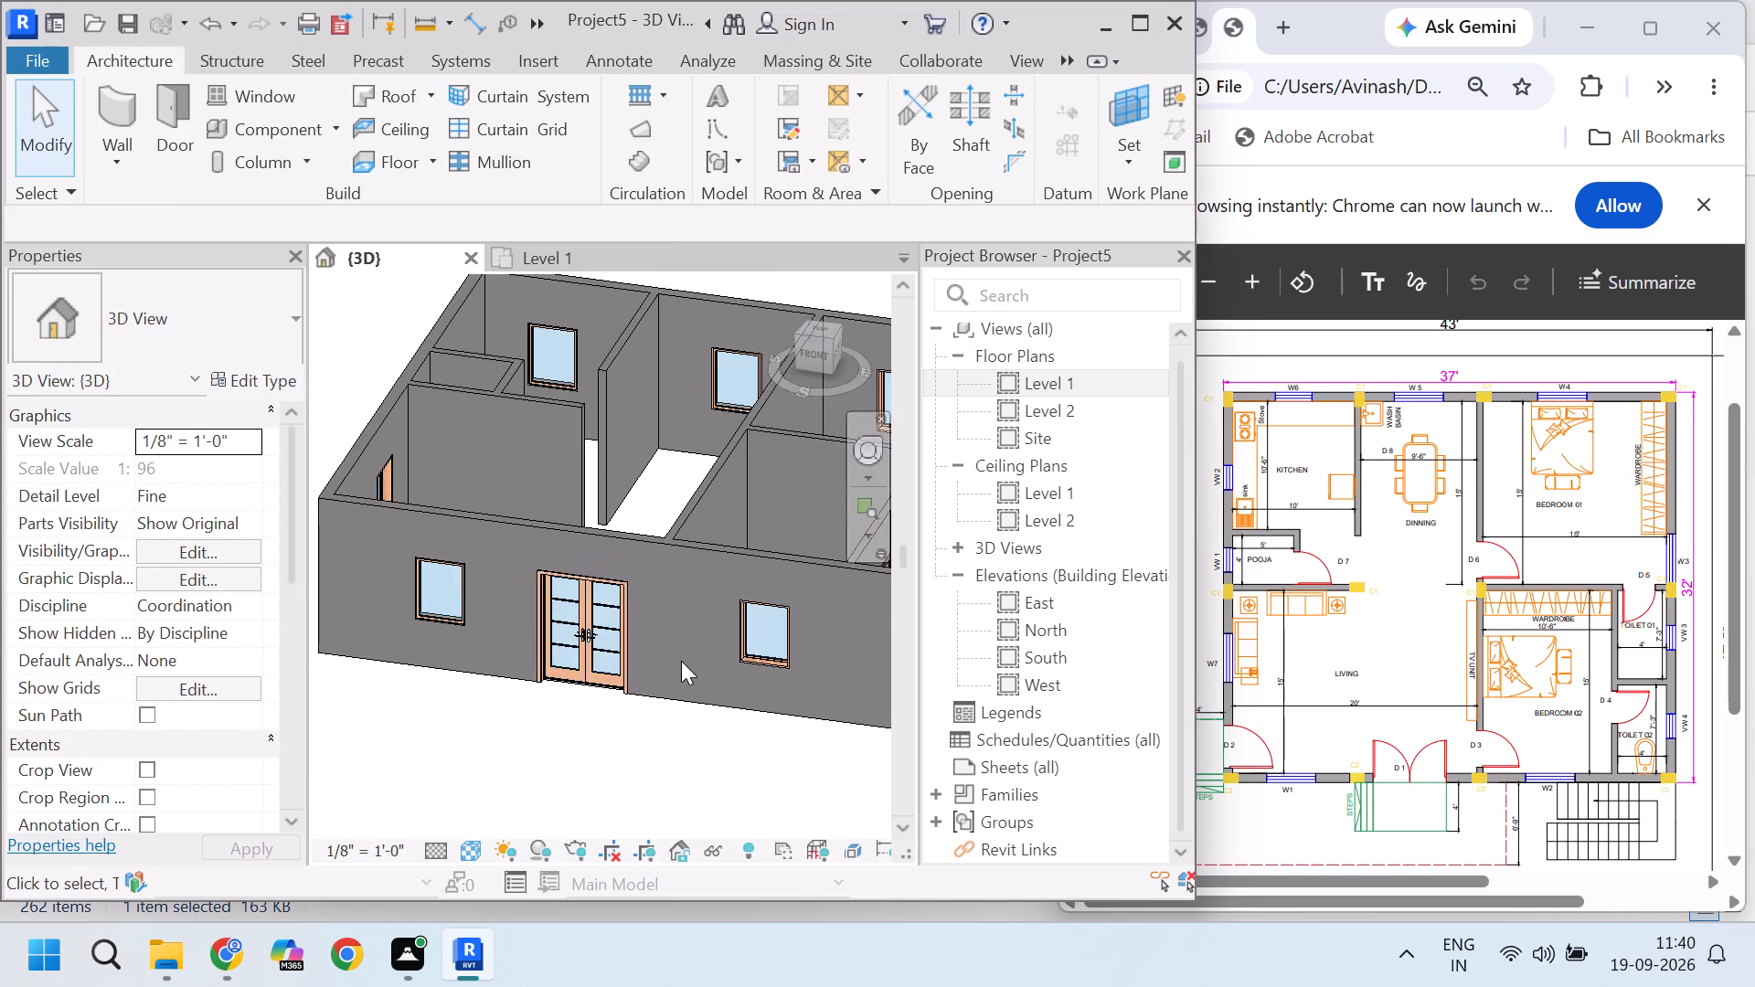
scroll(526, 645, "down", 3)
scroll(672, 598, "up", 3)
scroll(566, 668, "down", 3)
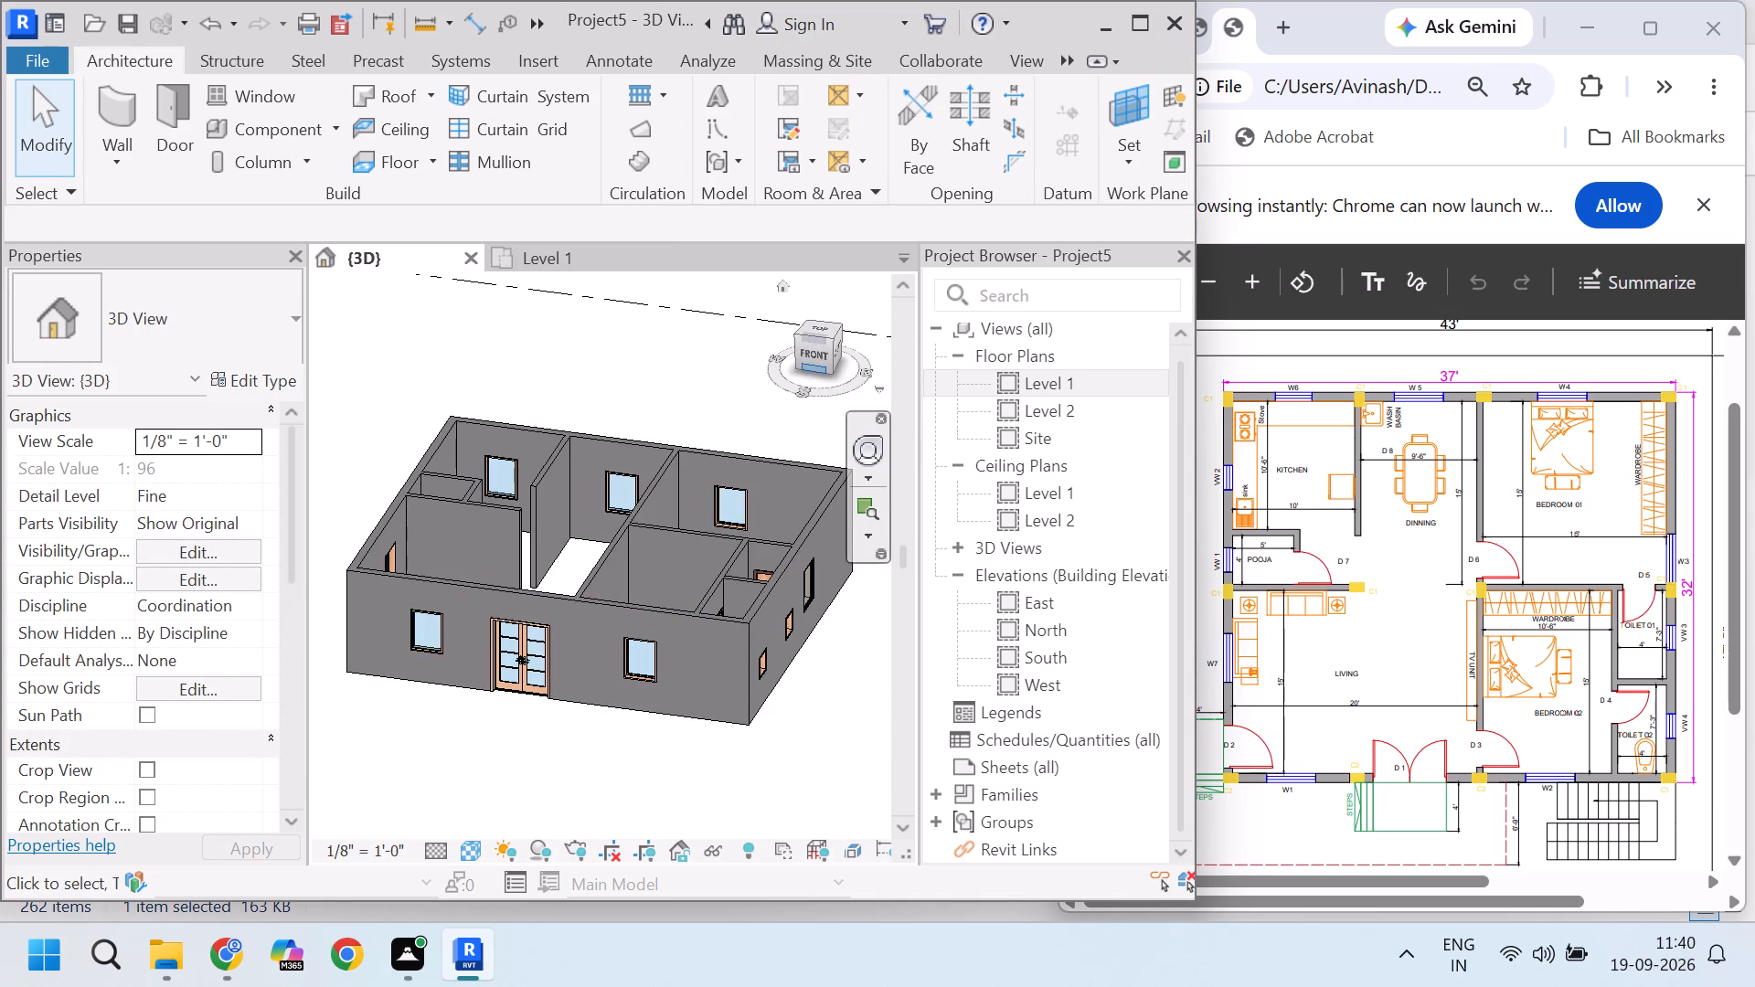
left_click_drag(820, 362, 705, 324)
scroll(771, 632, "up", 3)
left_click(784, 657)
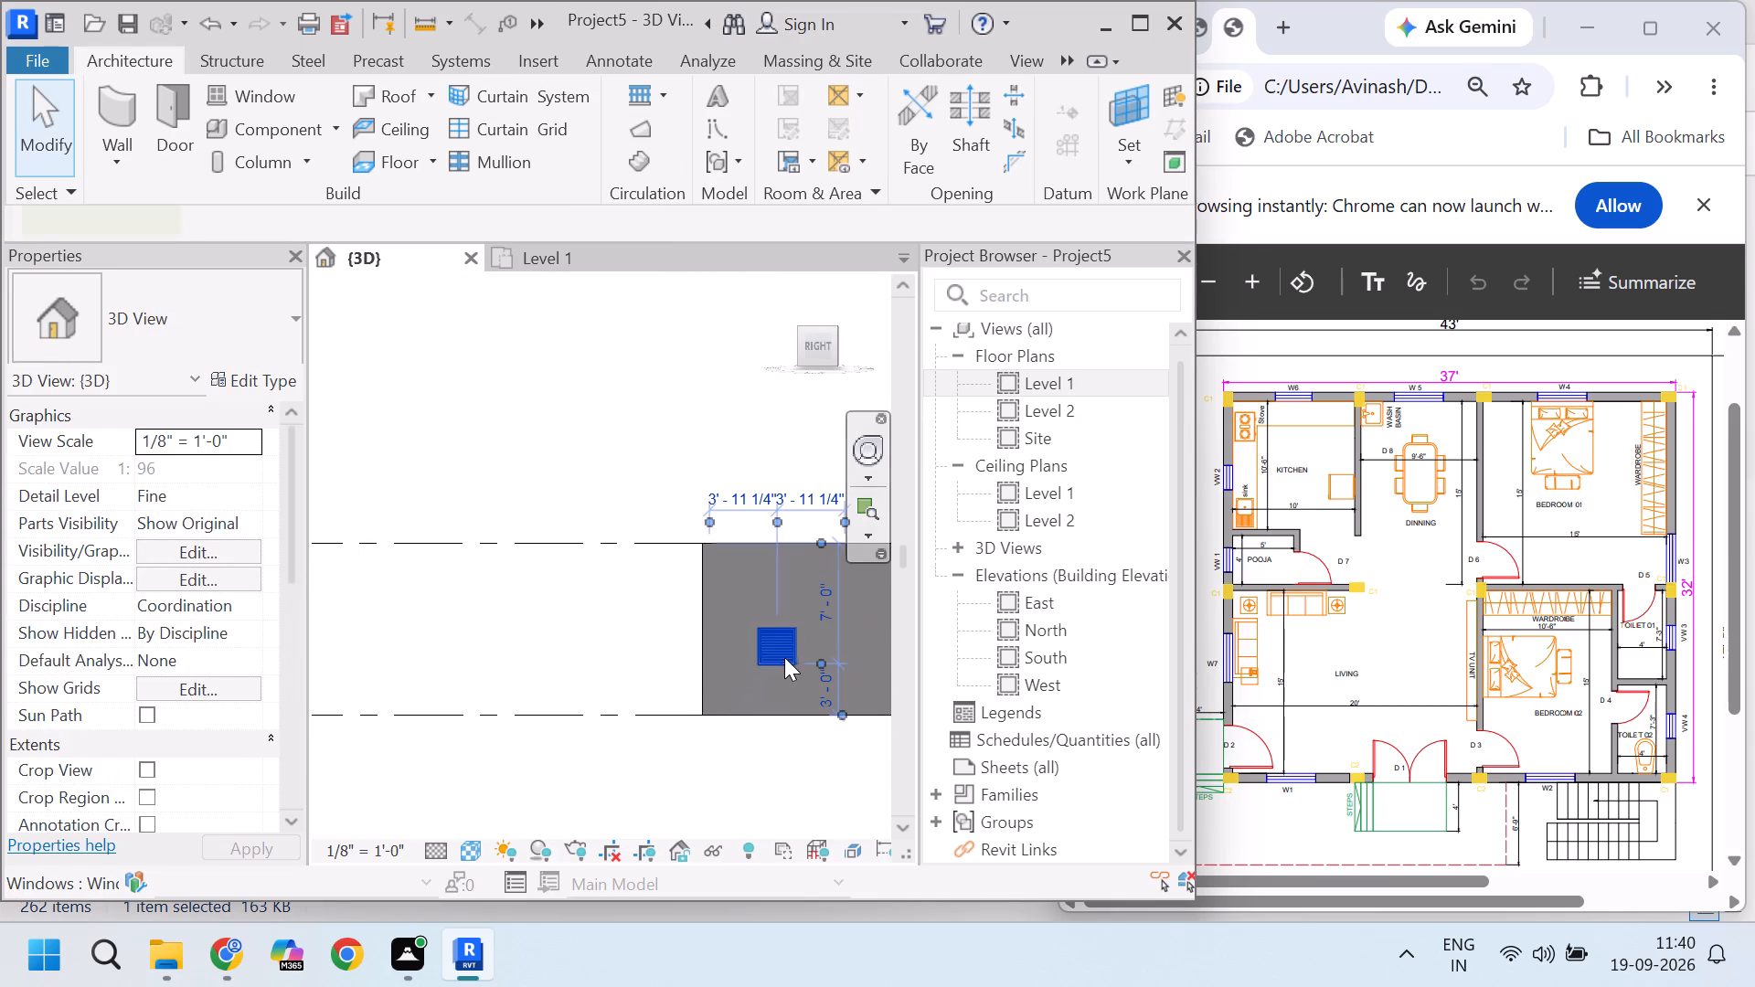
scroll(297, 554, "down", 1)
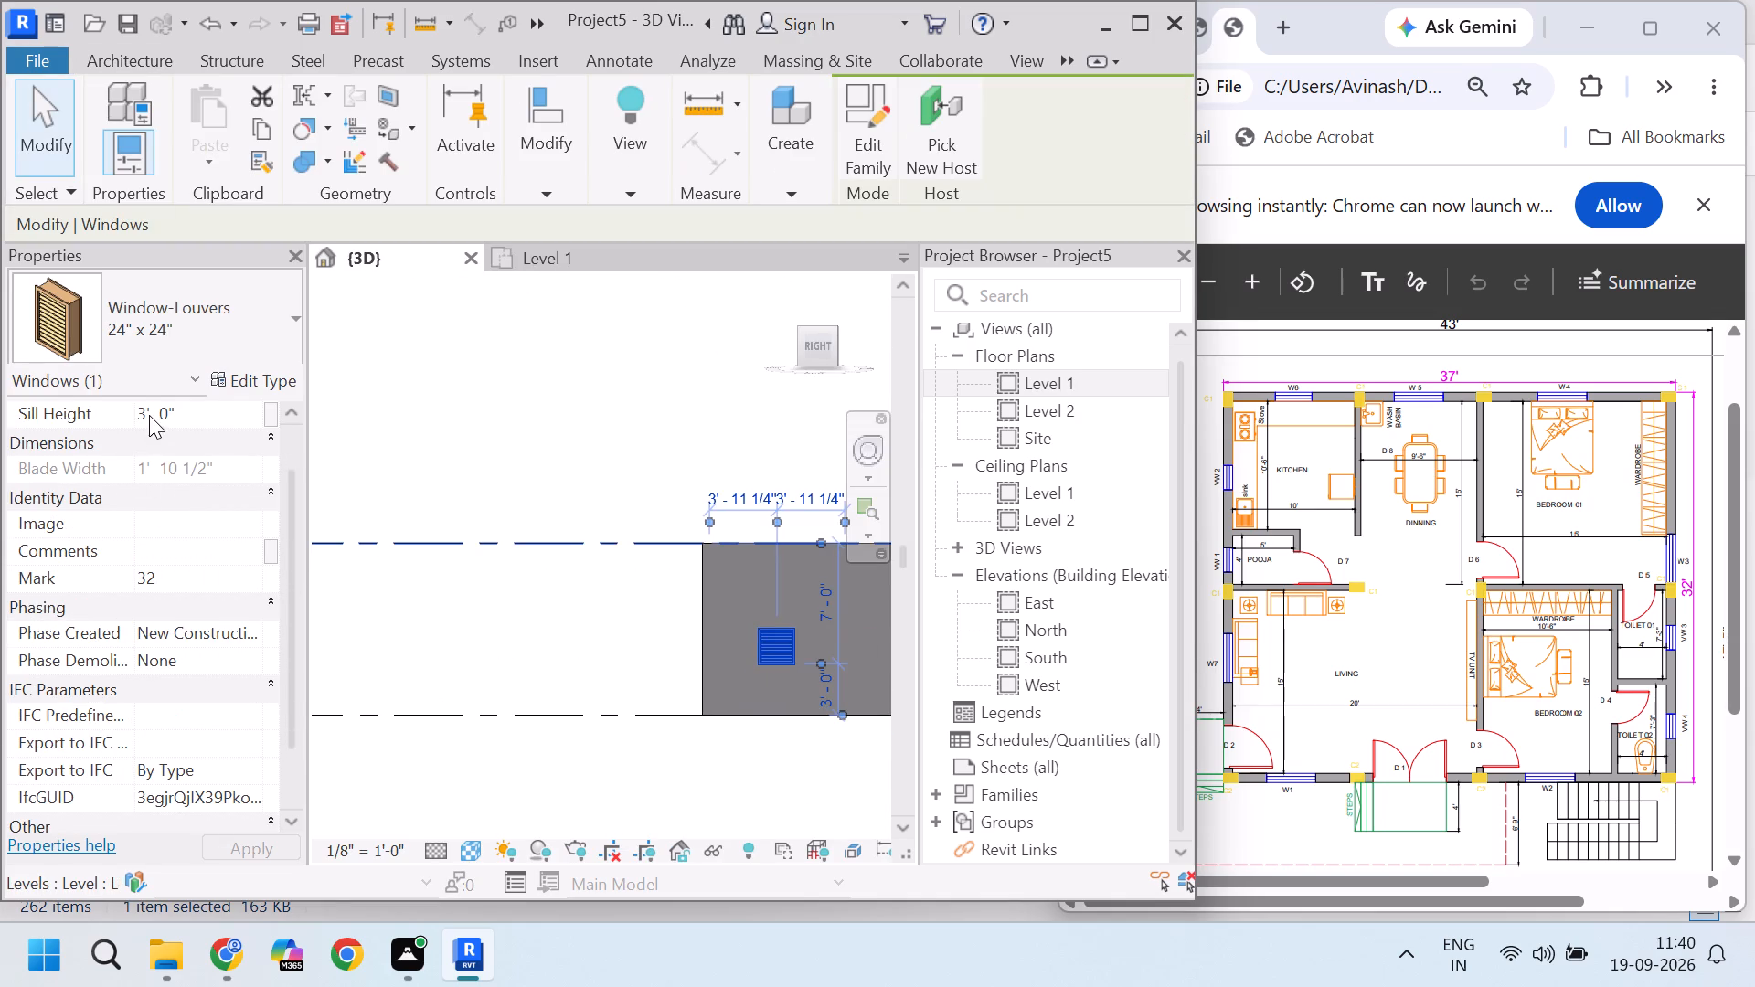
left_click(149, 415)
key("BackSpace")
key("5")
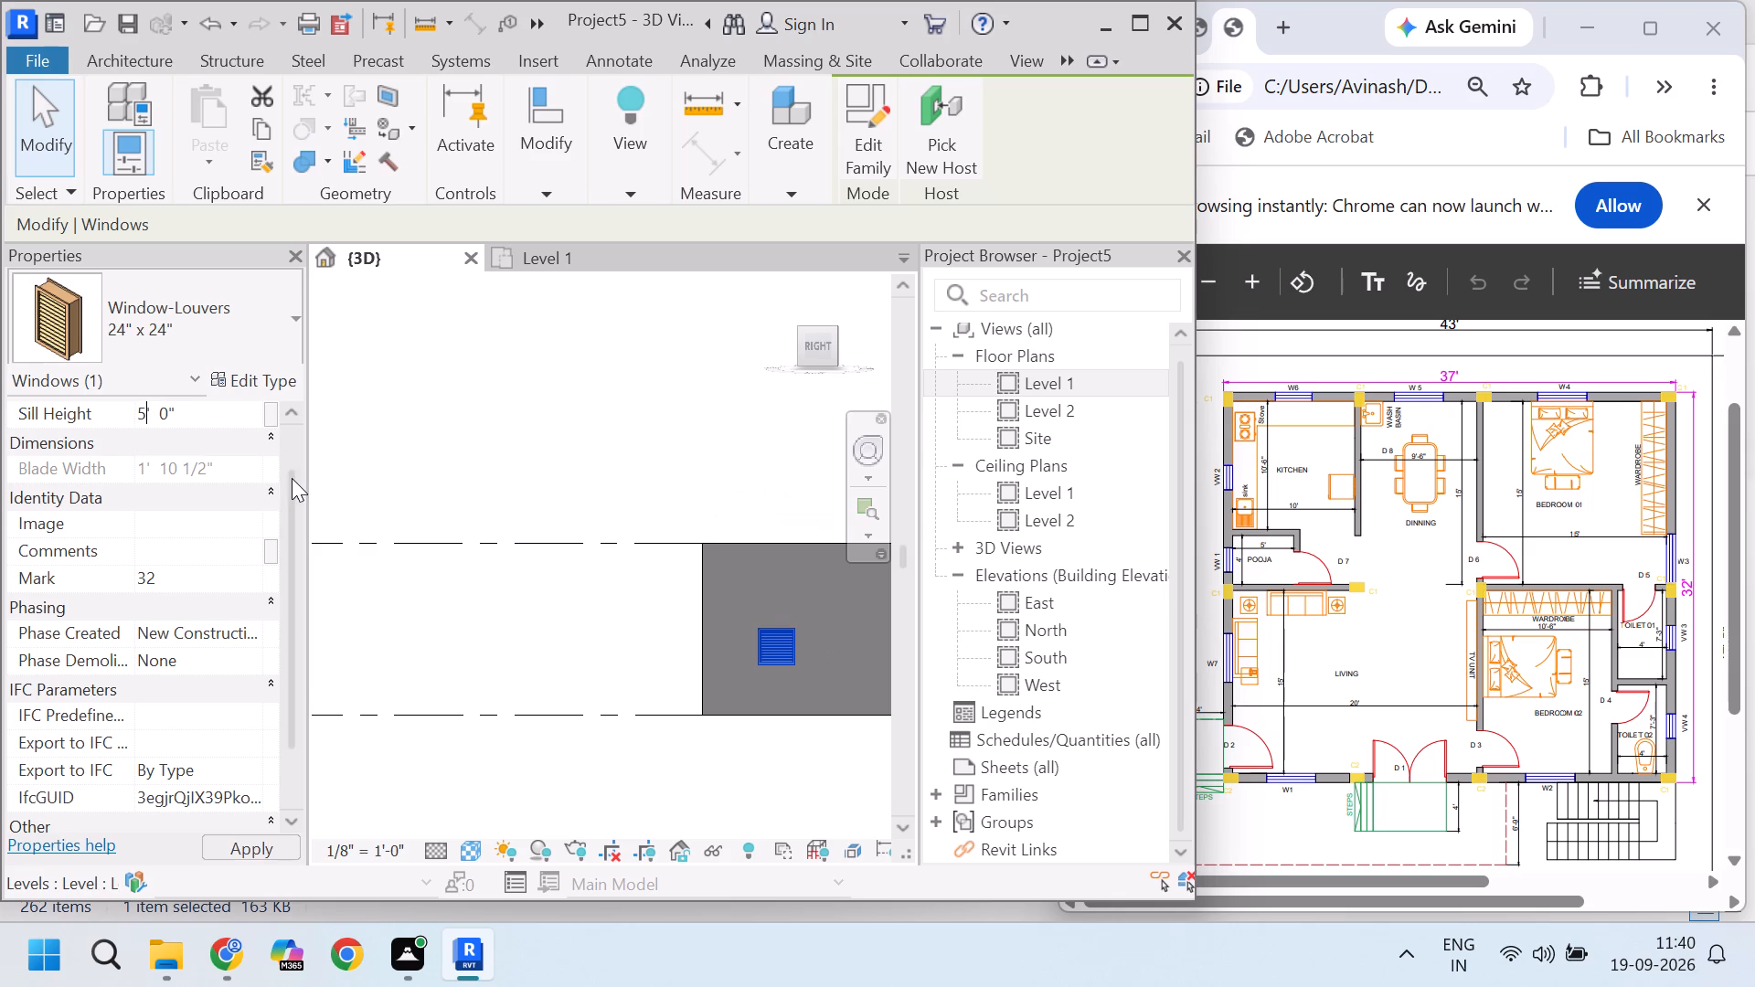
scroll(447, 455, "down", 4)
scroll(759, 504, "up", 2)
scroll(718, 574, "up", 3)
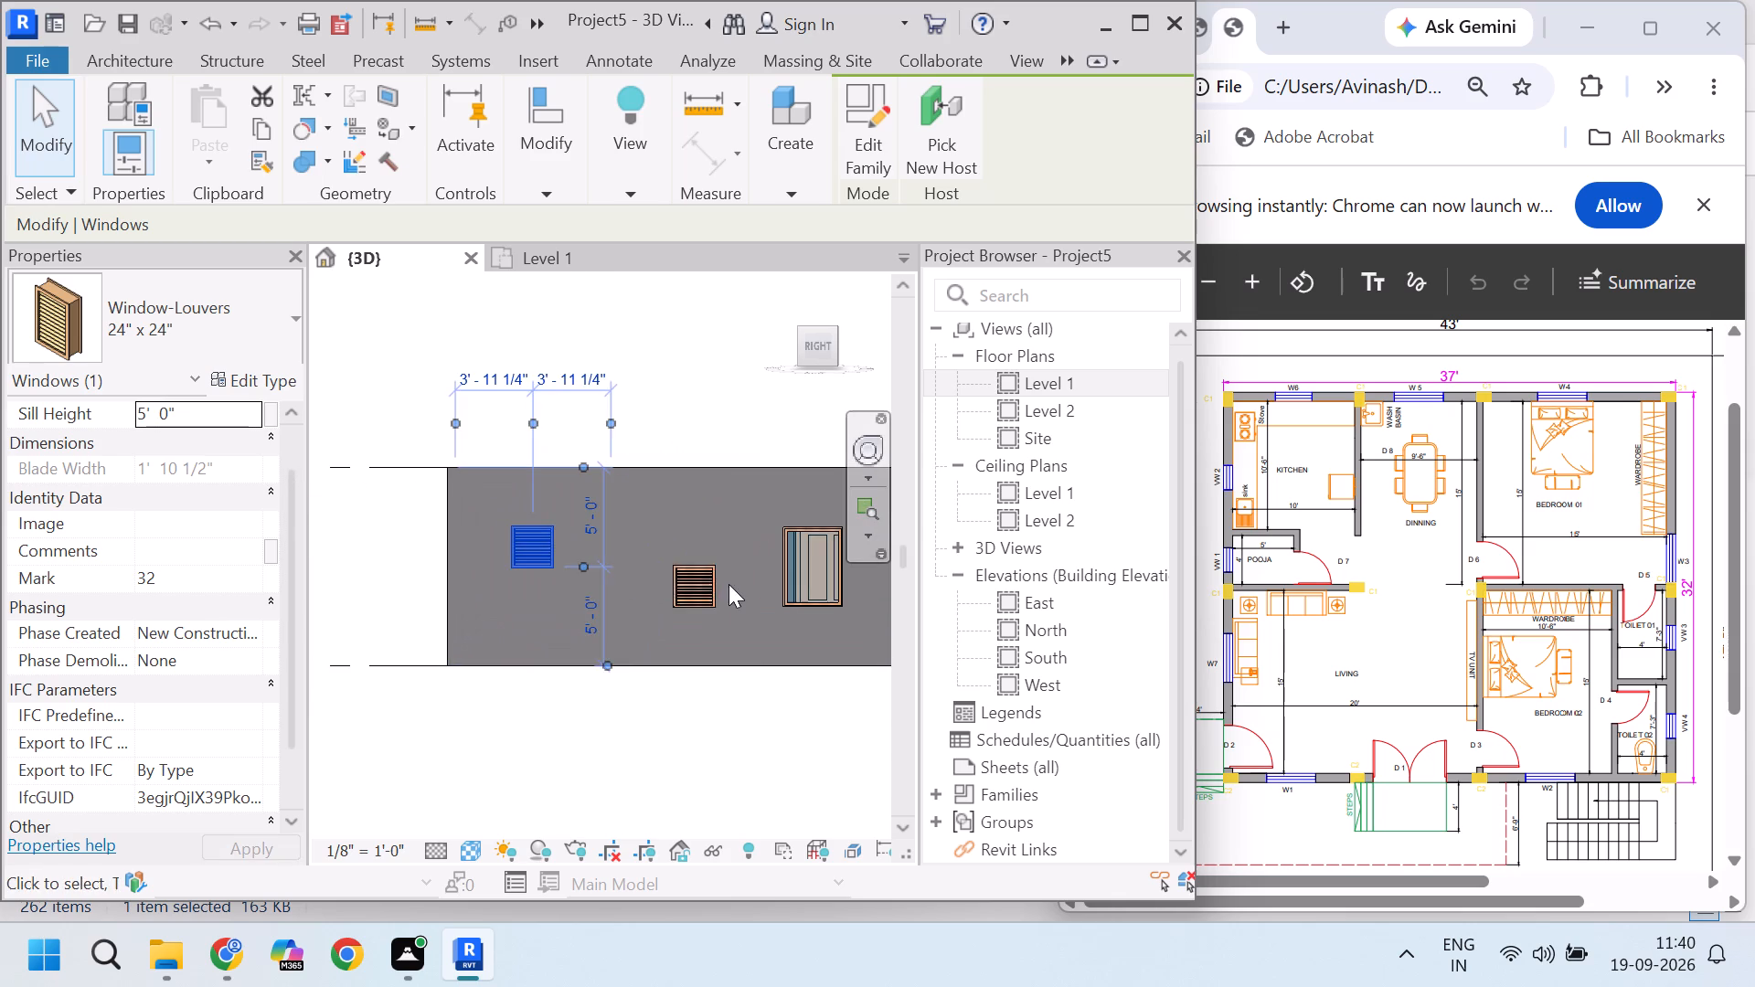
Set the sill height of Toilet 01's louver window in the east wall to 5'-0".
left_click(717, 588)
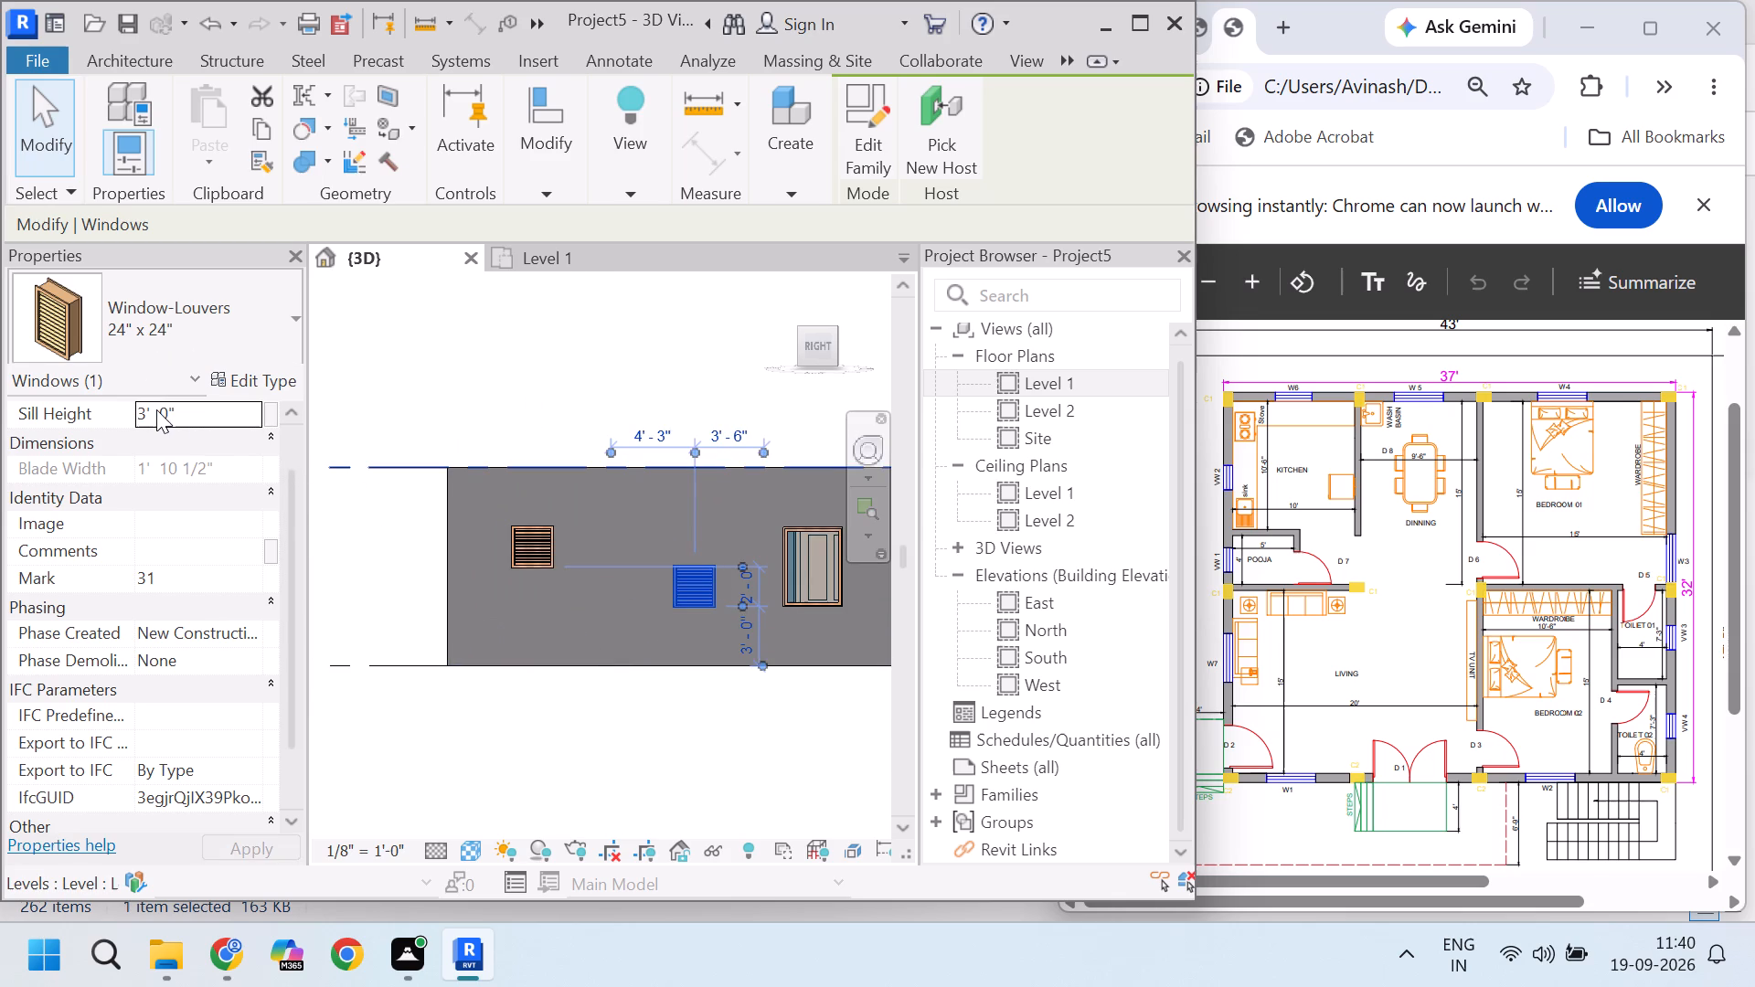
left_click(156, 409)
key("Left")
key("BackSpace")
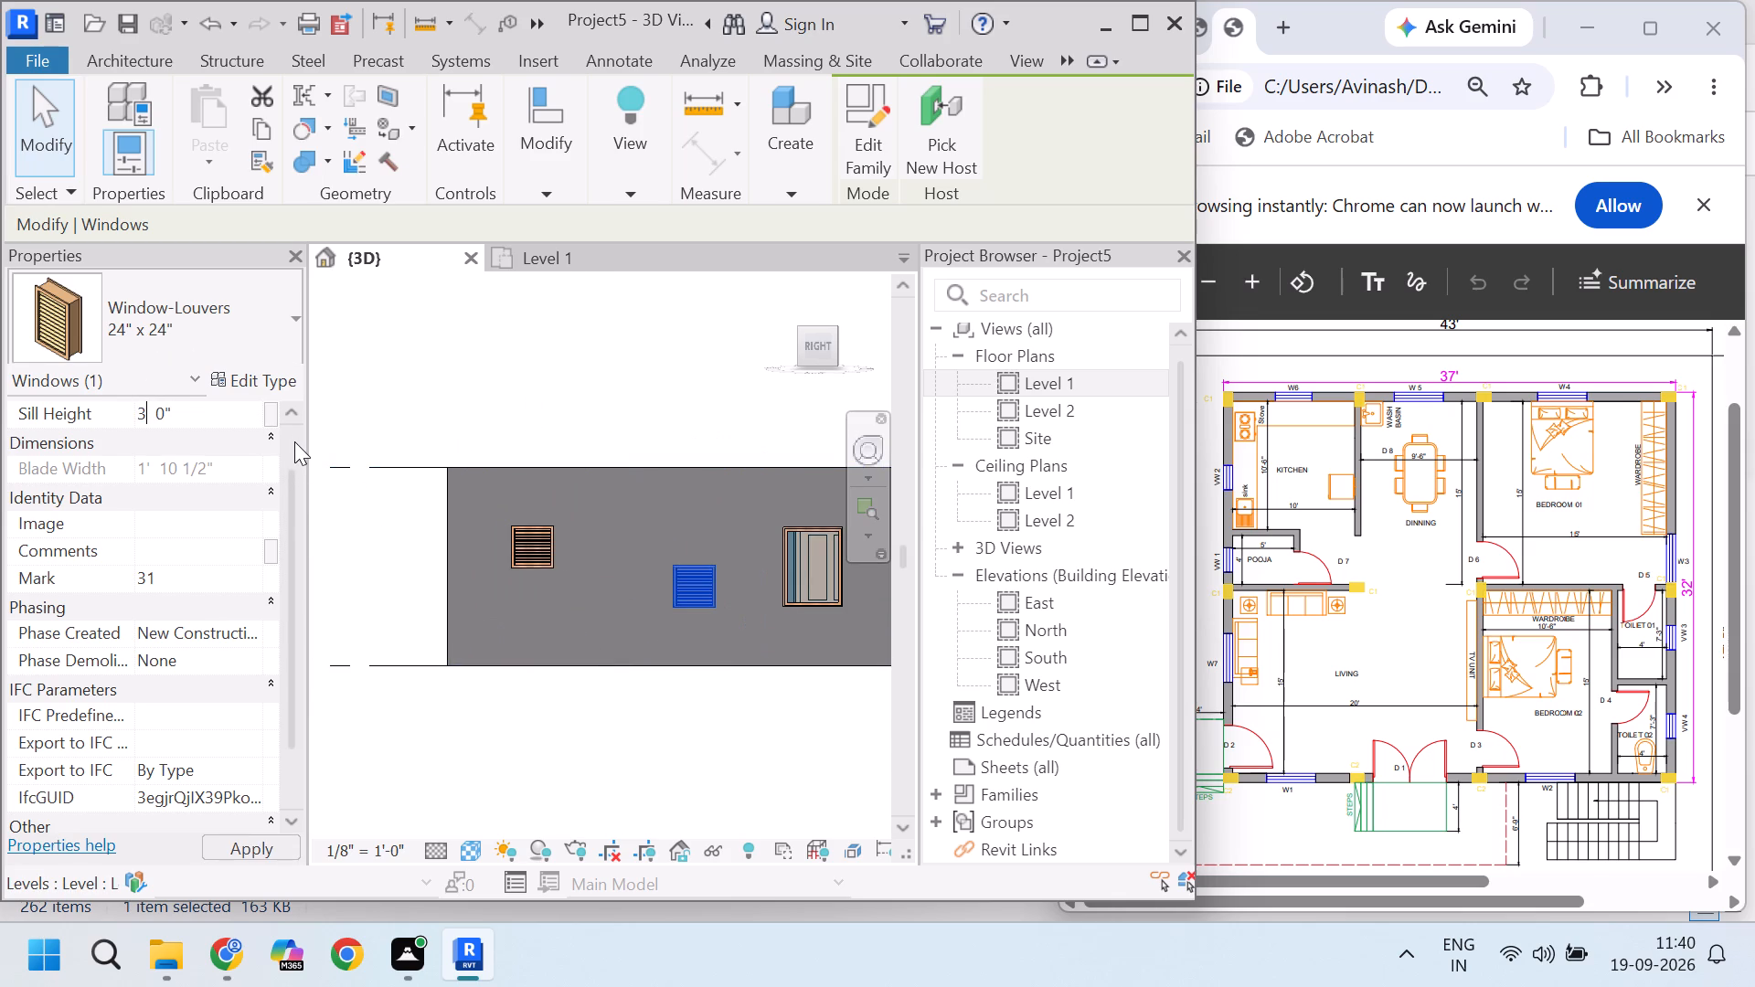
key("BackSpace")
key("5")
key("Return")
key("apostrophe")
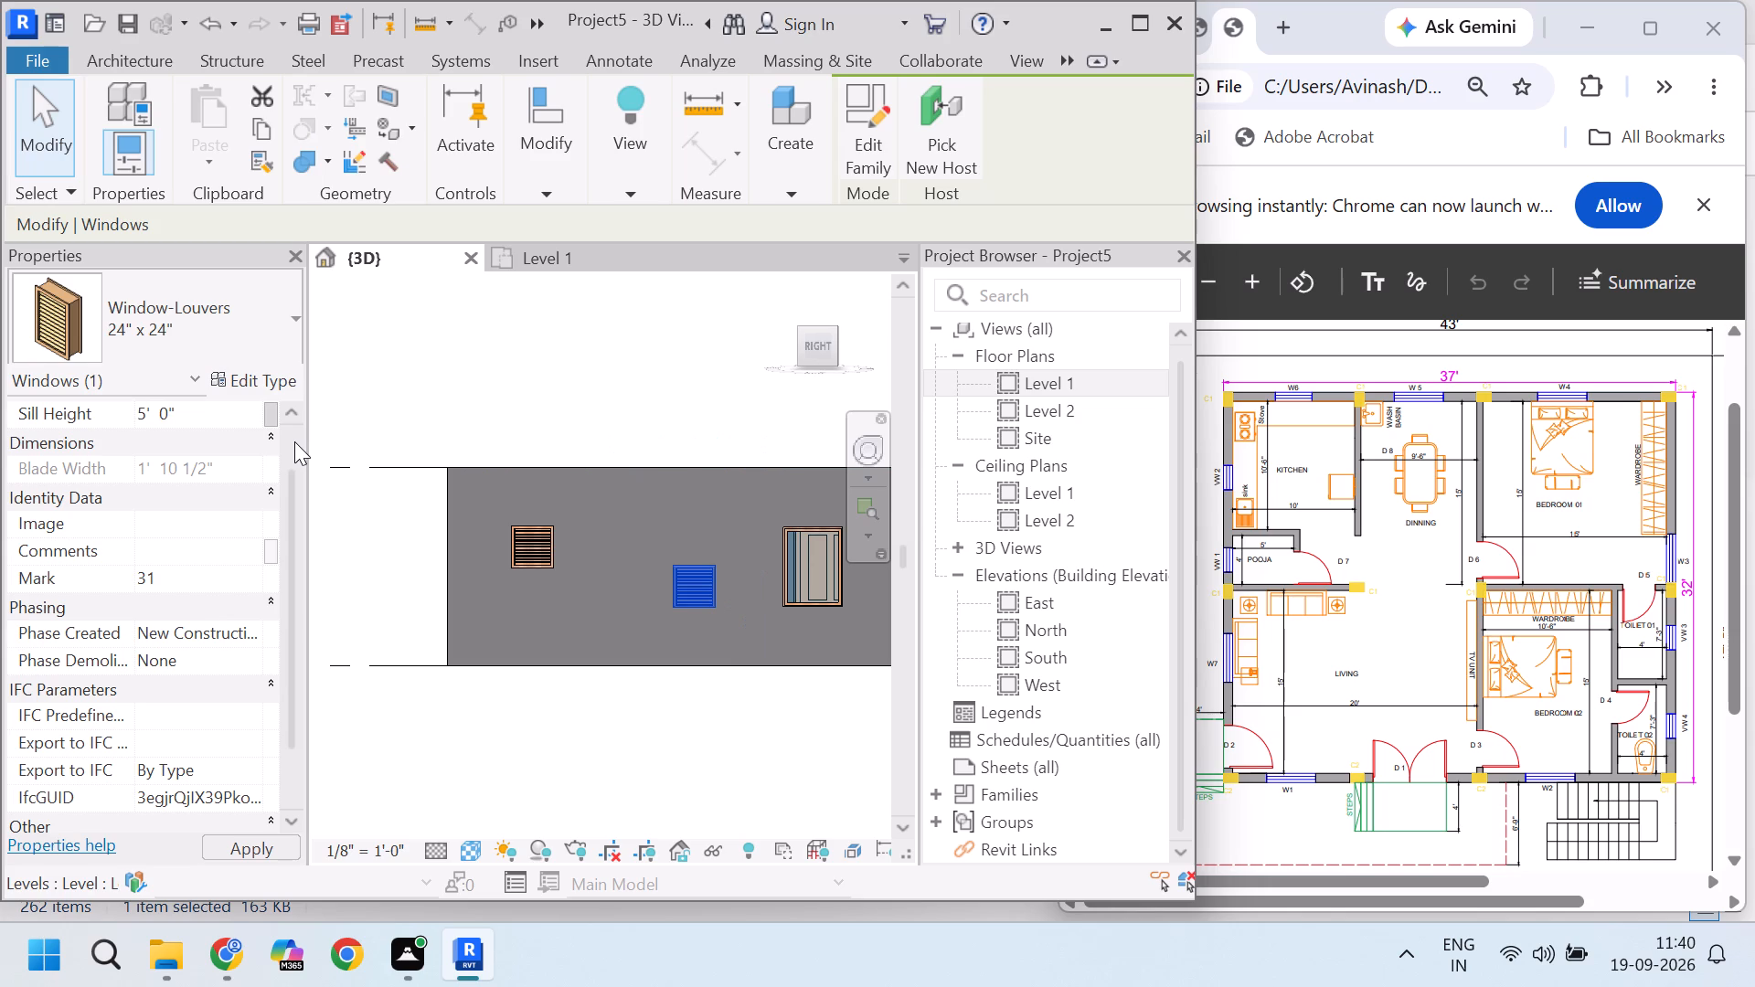
left_click(473, 357)
Set the sill height of the kitchen's louver window in the west wall to 5'-0".
scroll(451, 499, "down", 9)
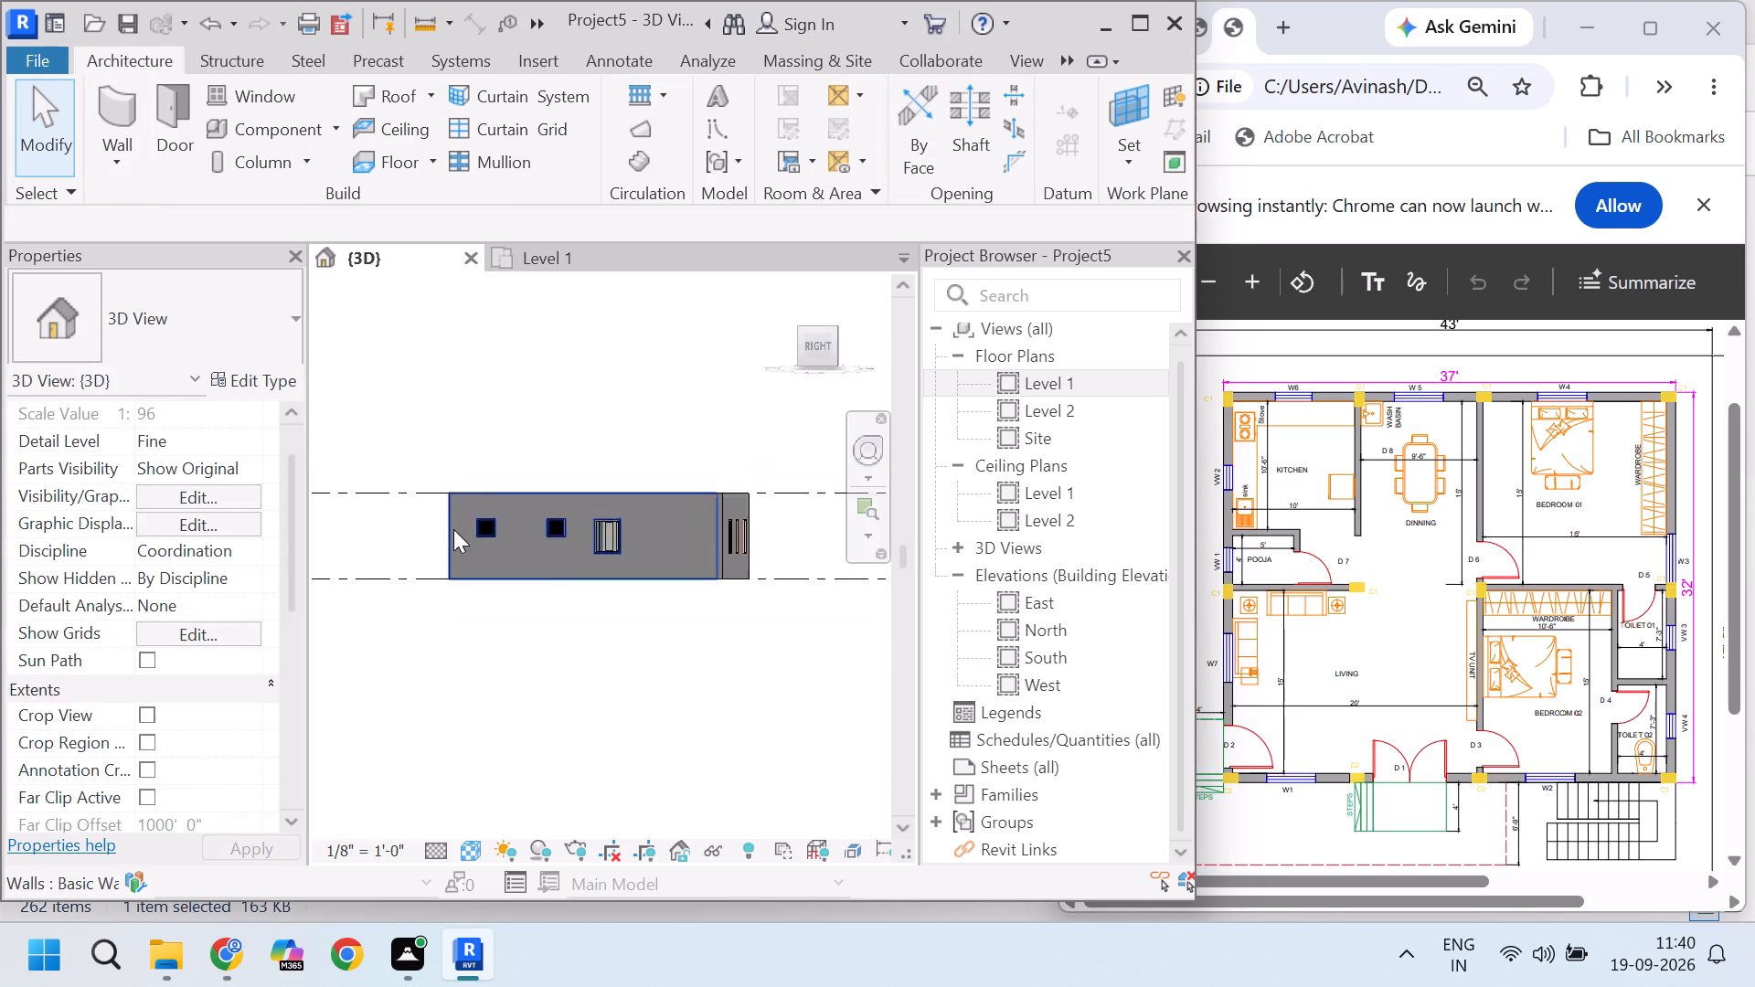
scroll(453, 529, "down", 1)
left_click_drag(819, 349, 519, 457)
scroll(684, 482, "down", 5)
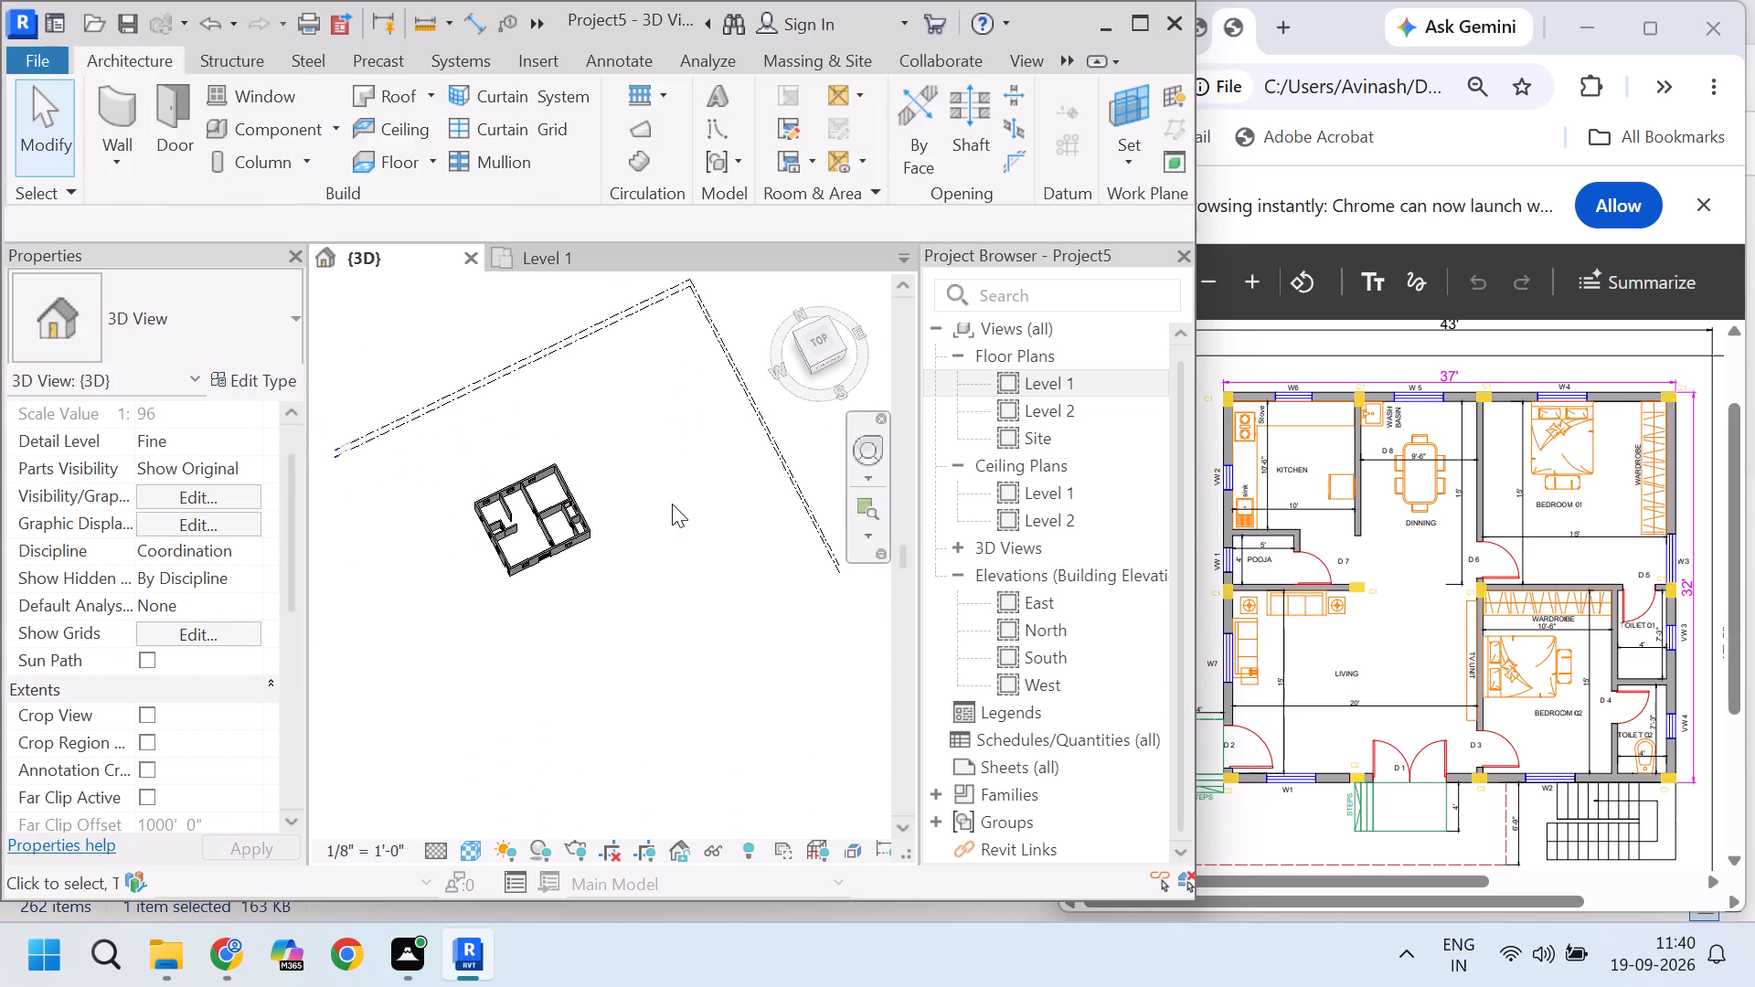
scroll(499, 546, "up", 18)
left_click(472, 481)
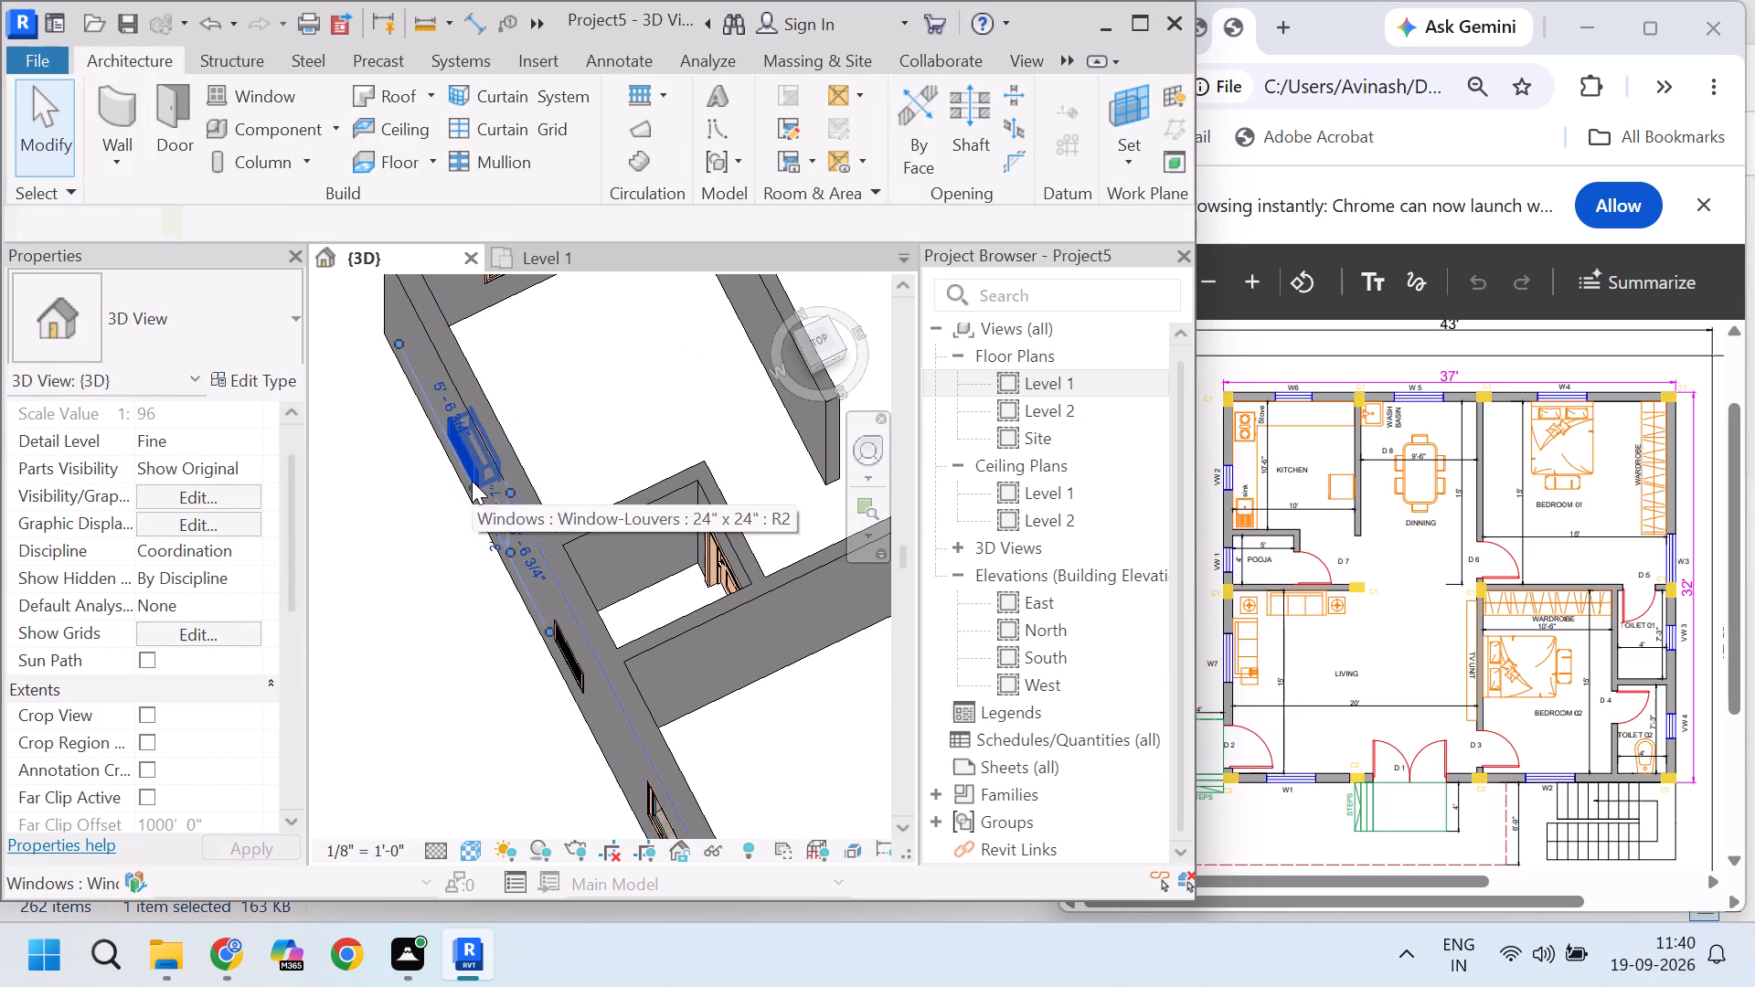
left_click(145, 413)
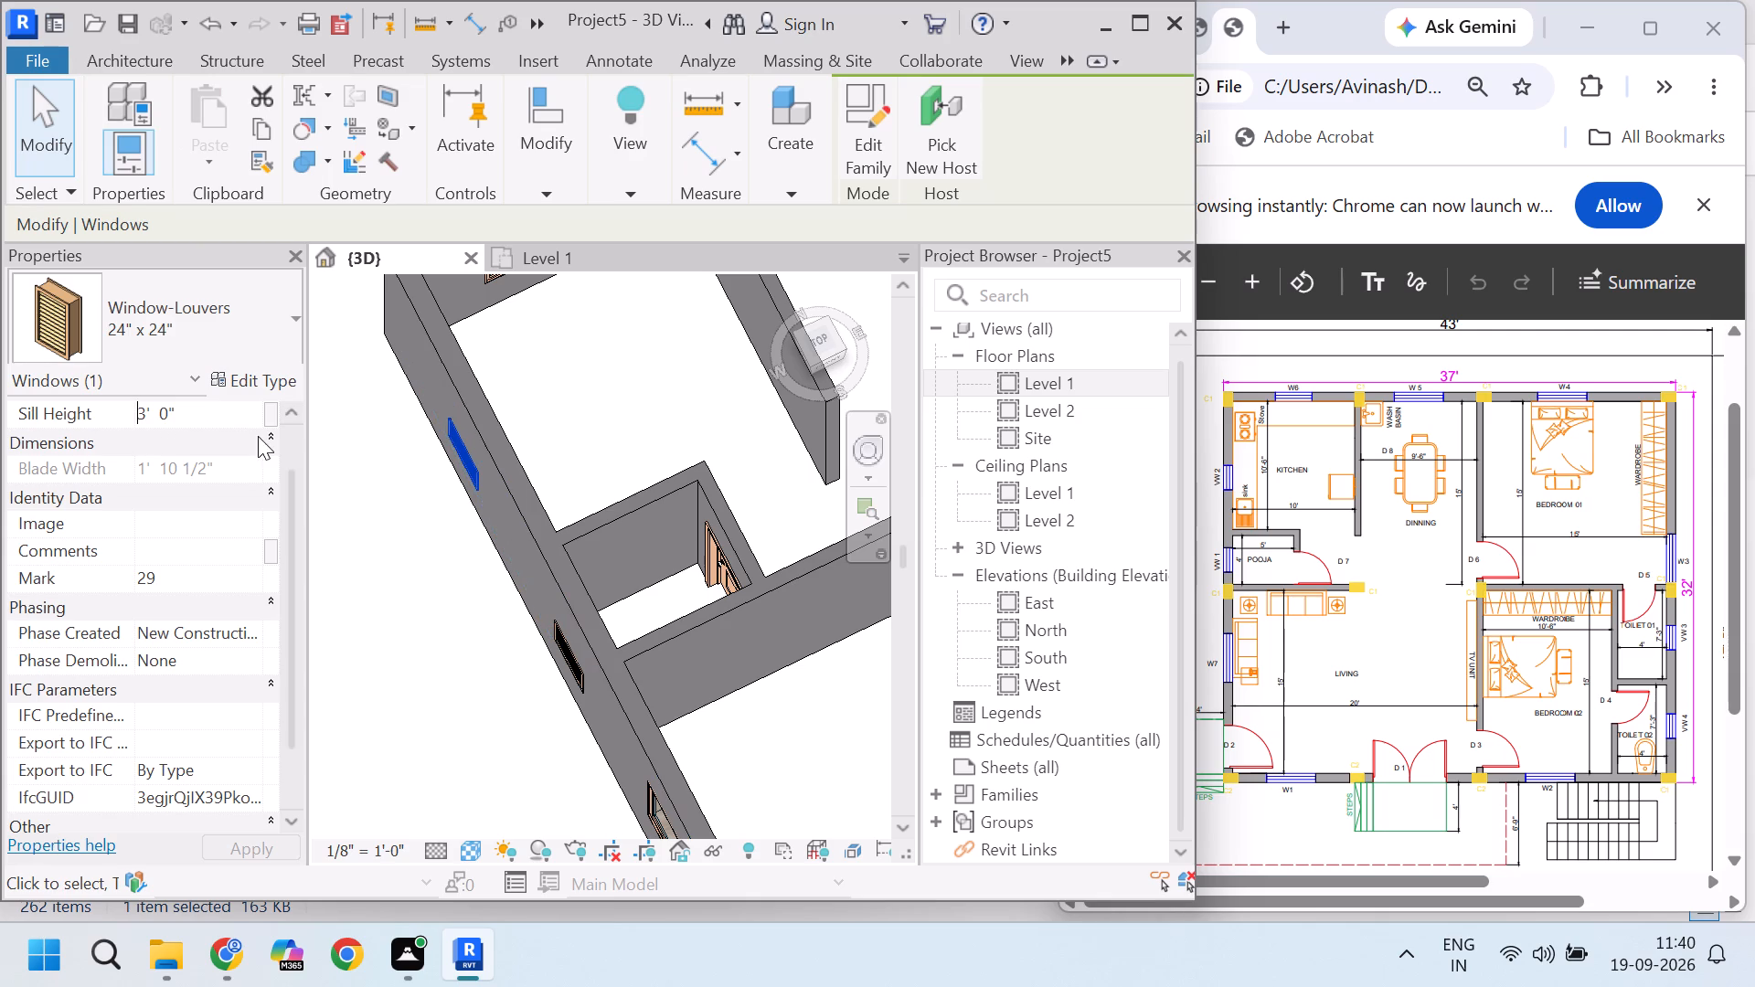
key("Right")
key("BackSpace")
key("5")
Set the sill height of the pooja room's louver window in the west wall to 5'-0".
left_click(557, 639)
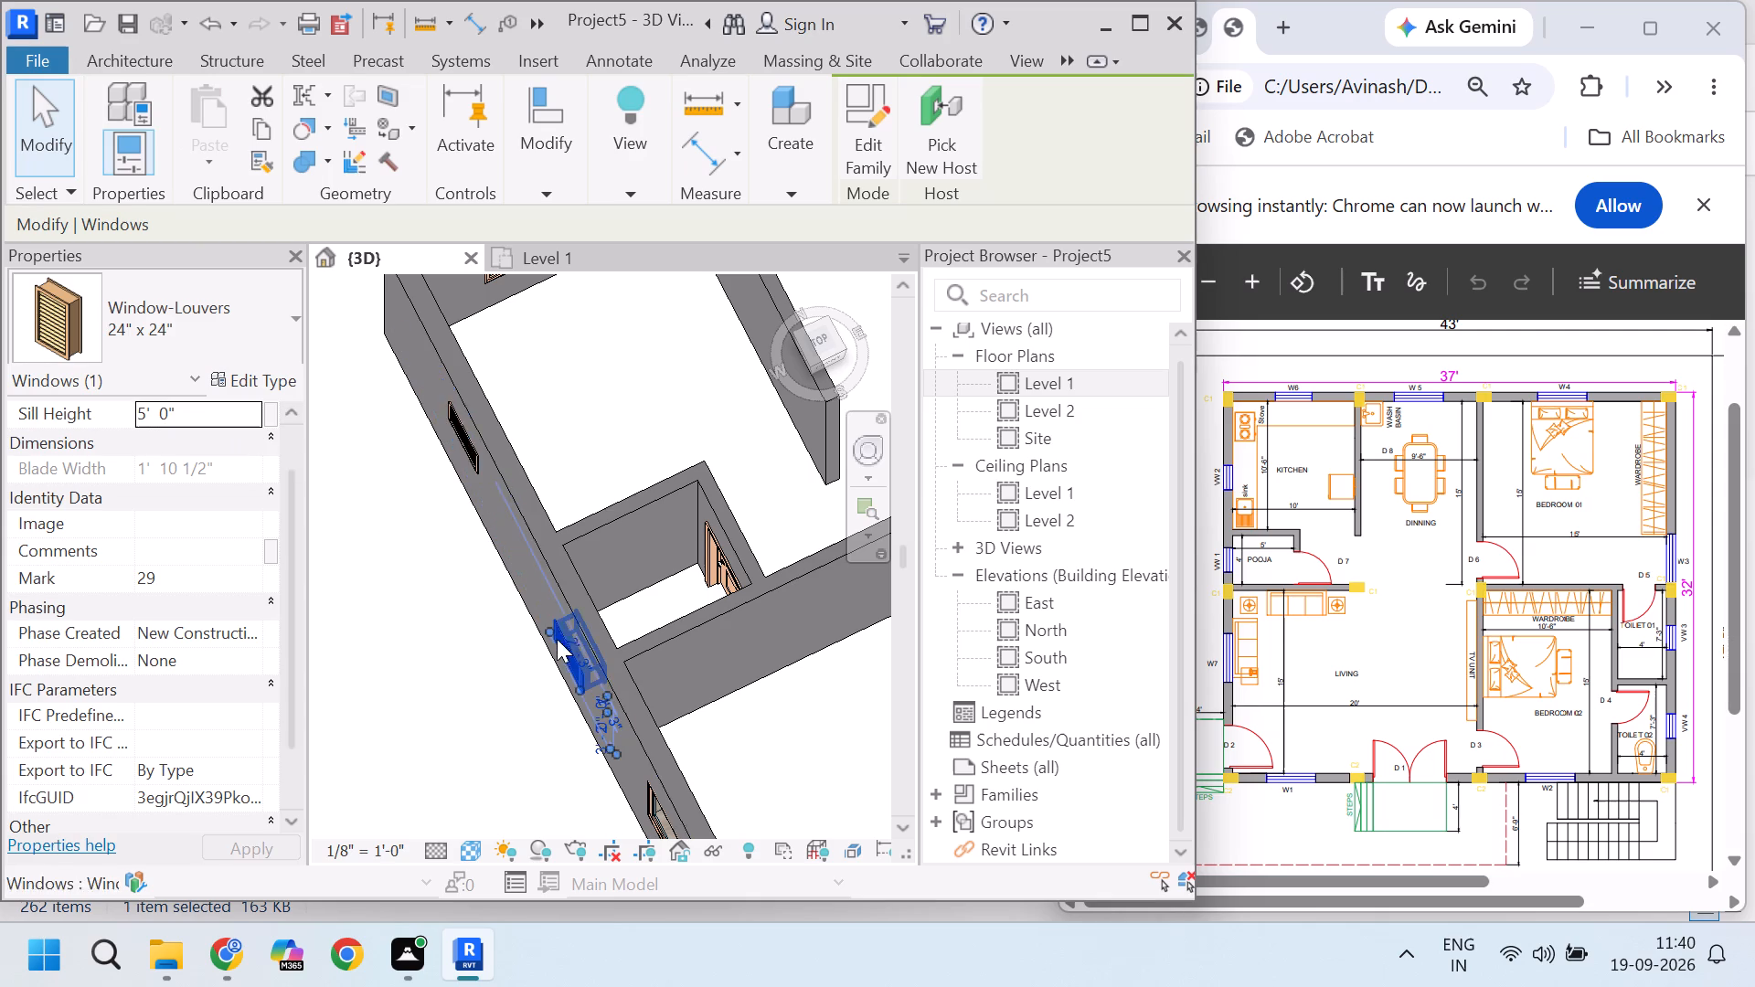
left_click(155, 416)
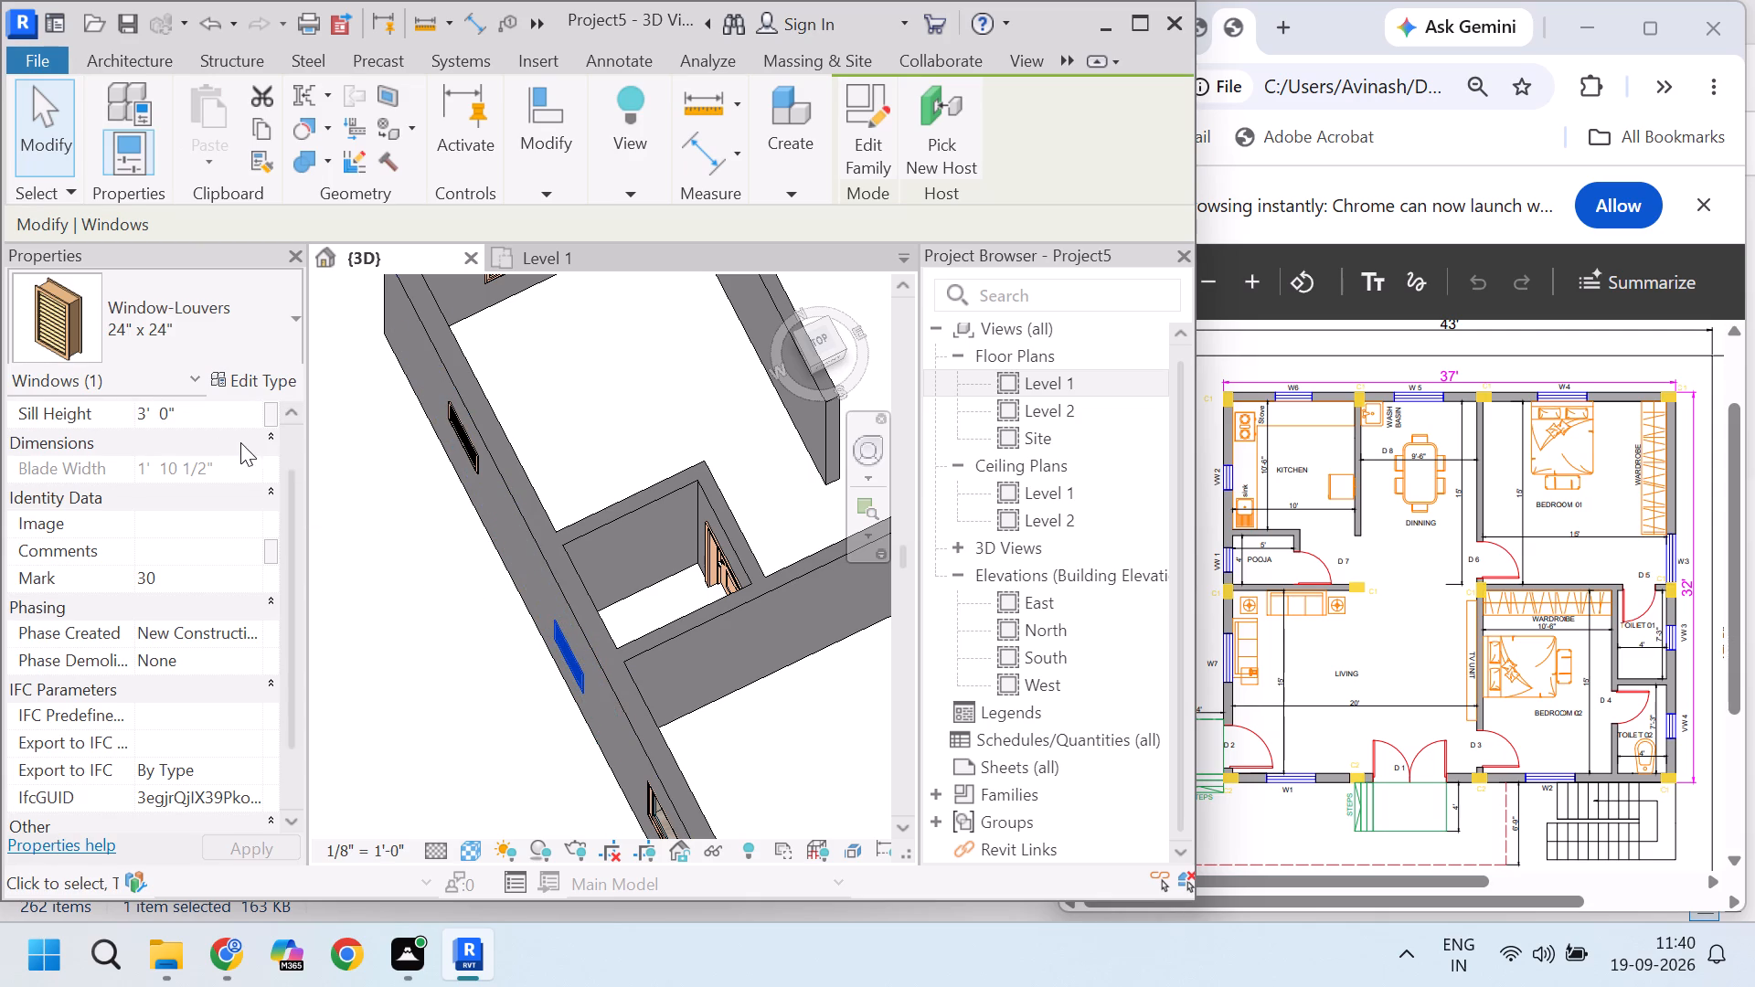
key("Left")
key("Left")
key("BackSpace")
key("5")
left_click(411, 588)
Change the living room's fixed 36" x 48" window in the west wall to the Window-Casement-Double 48" x 60" type.
scroll(432, 633, "down", 5)
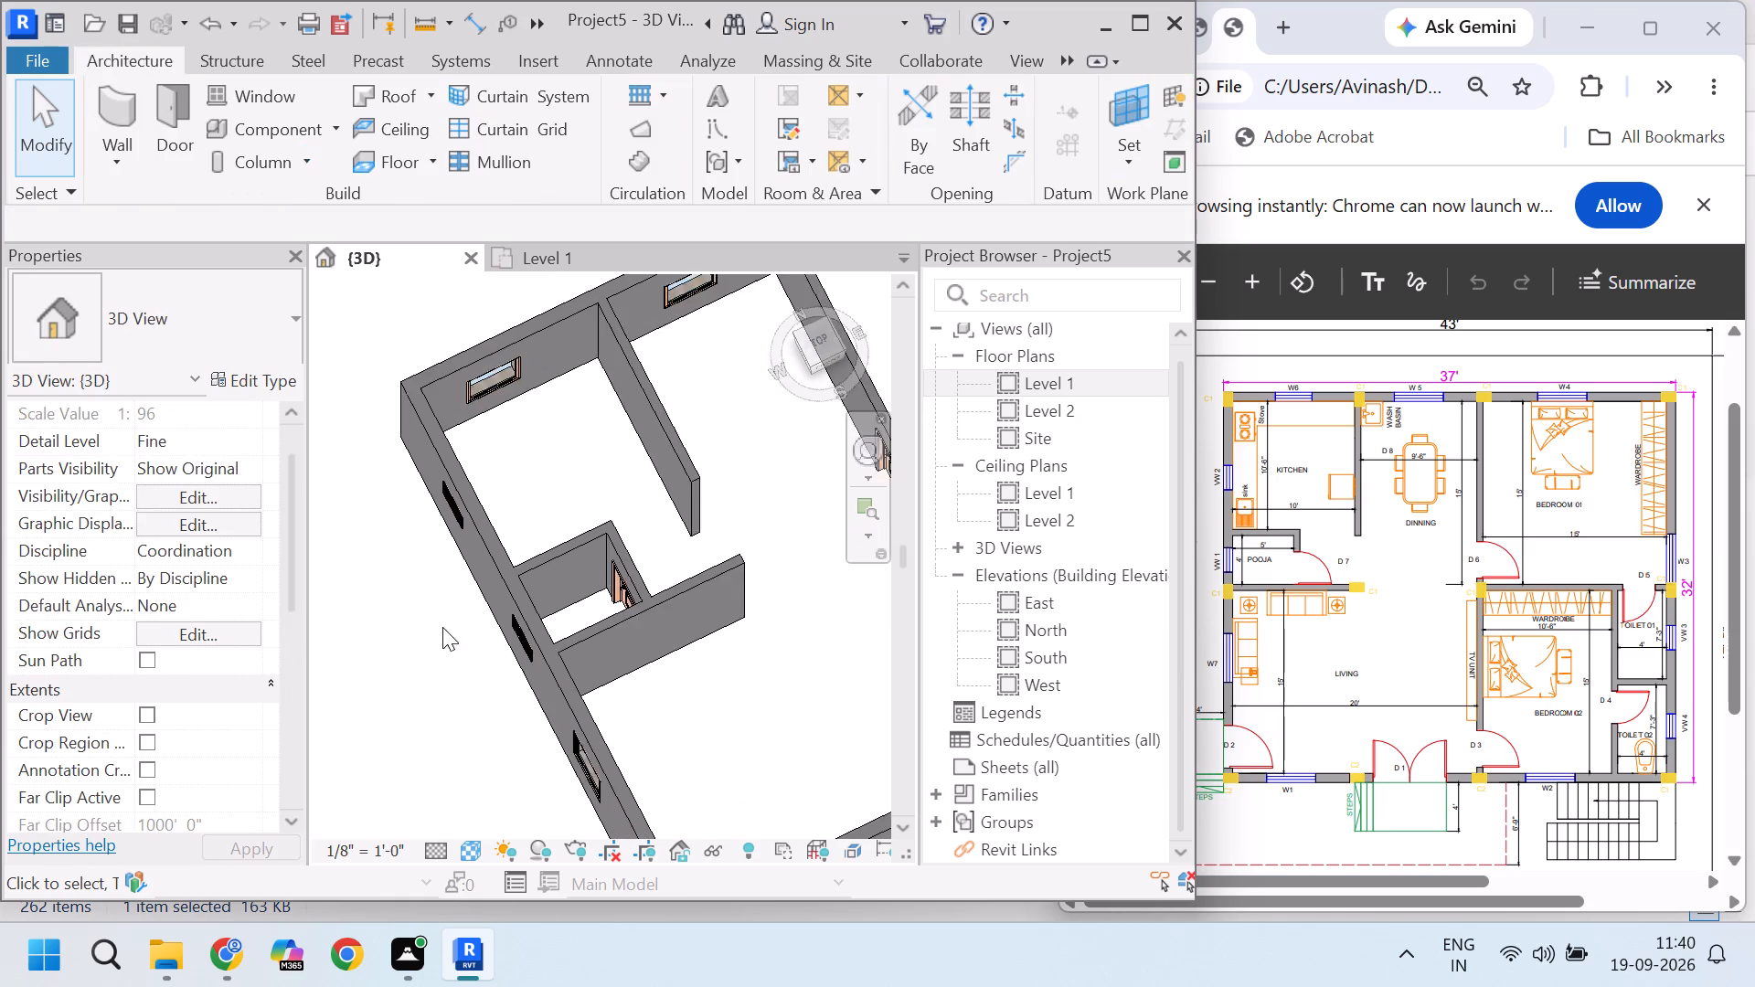
scroll(442, 627, "down", 2)
middle_click_drag(699, 614, 688, 468)
scroll(580, 547, "up", 4)
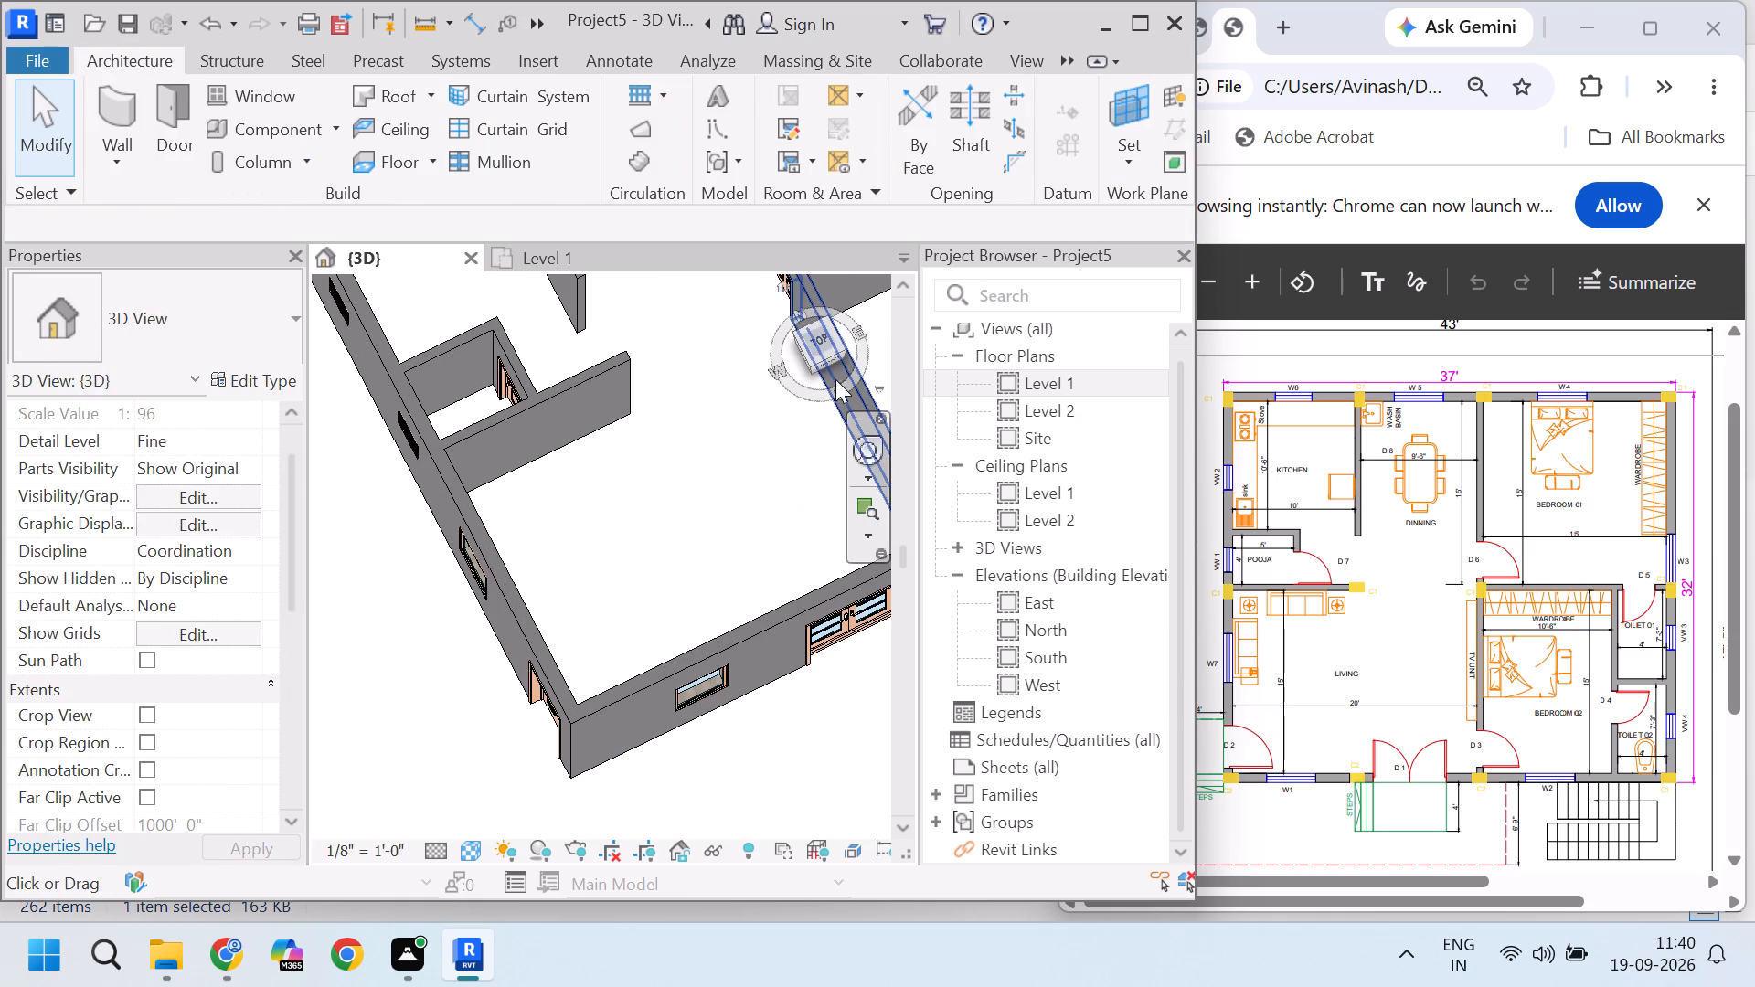
left_click_drag(825, 351, 824, 277)
scroll(582, 542, "down", 4)
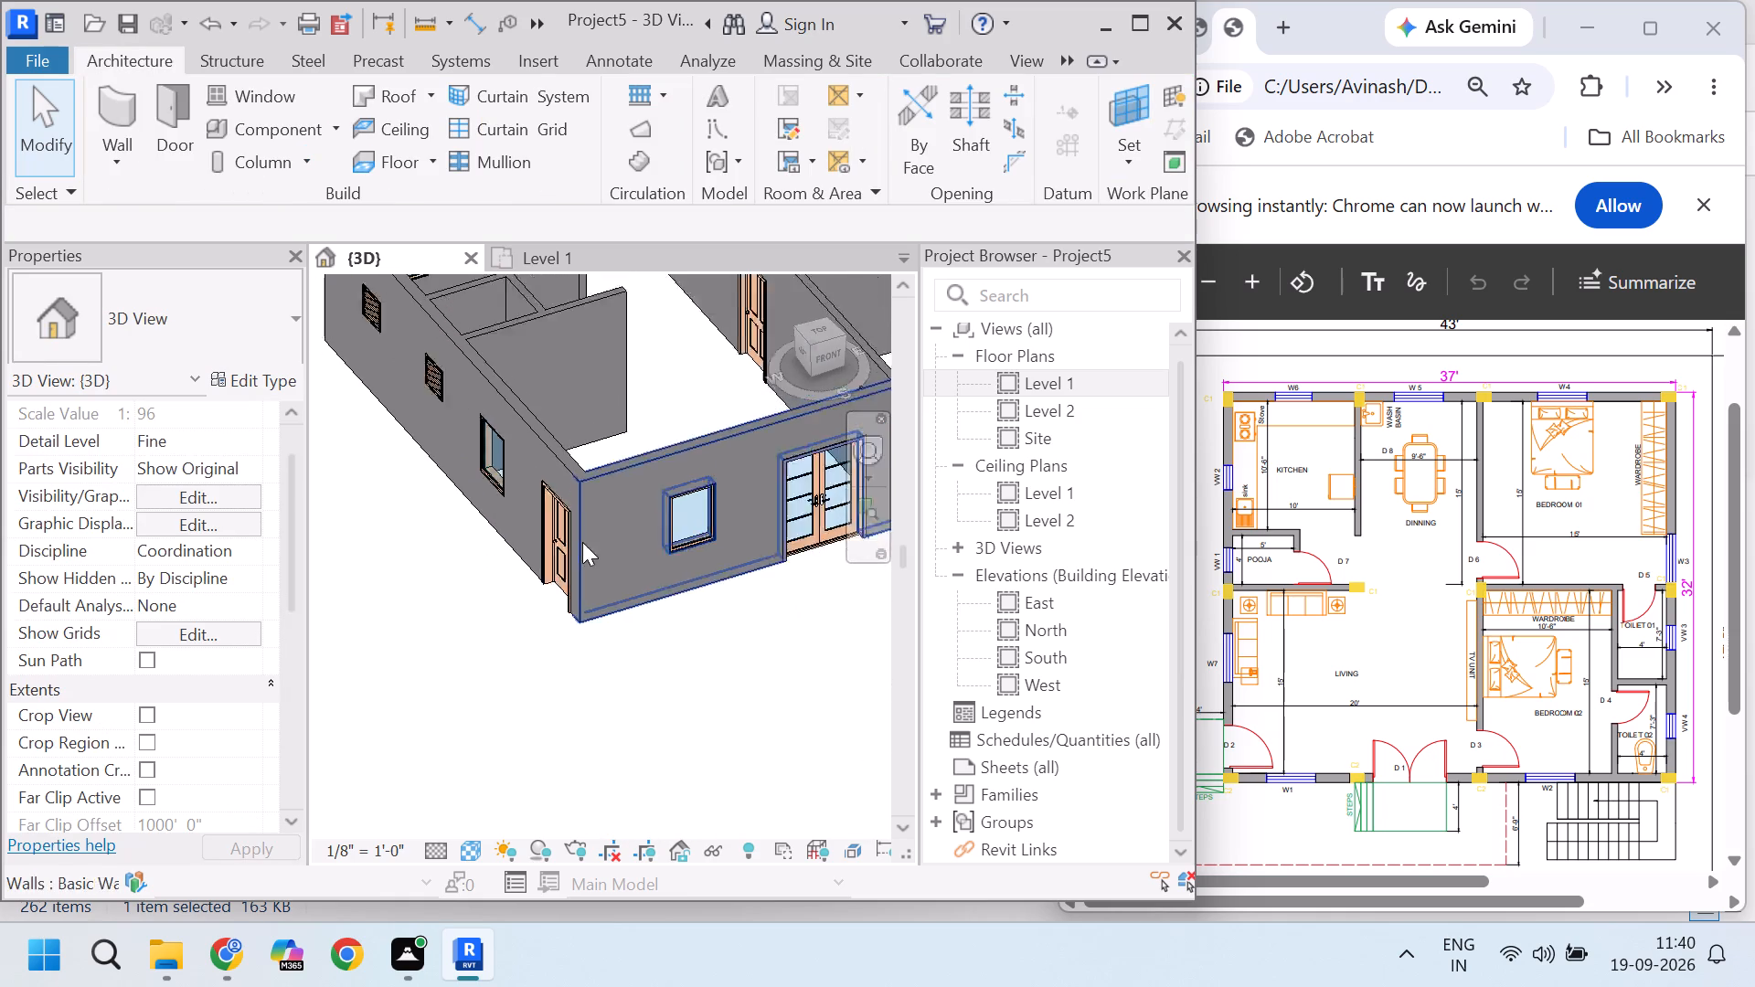
scroll(496, 471, "up", 12)
scroll(555, 572, "down", 10)
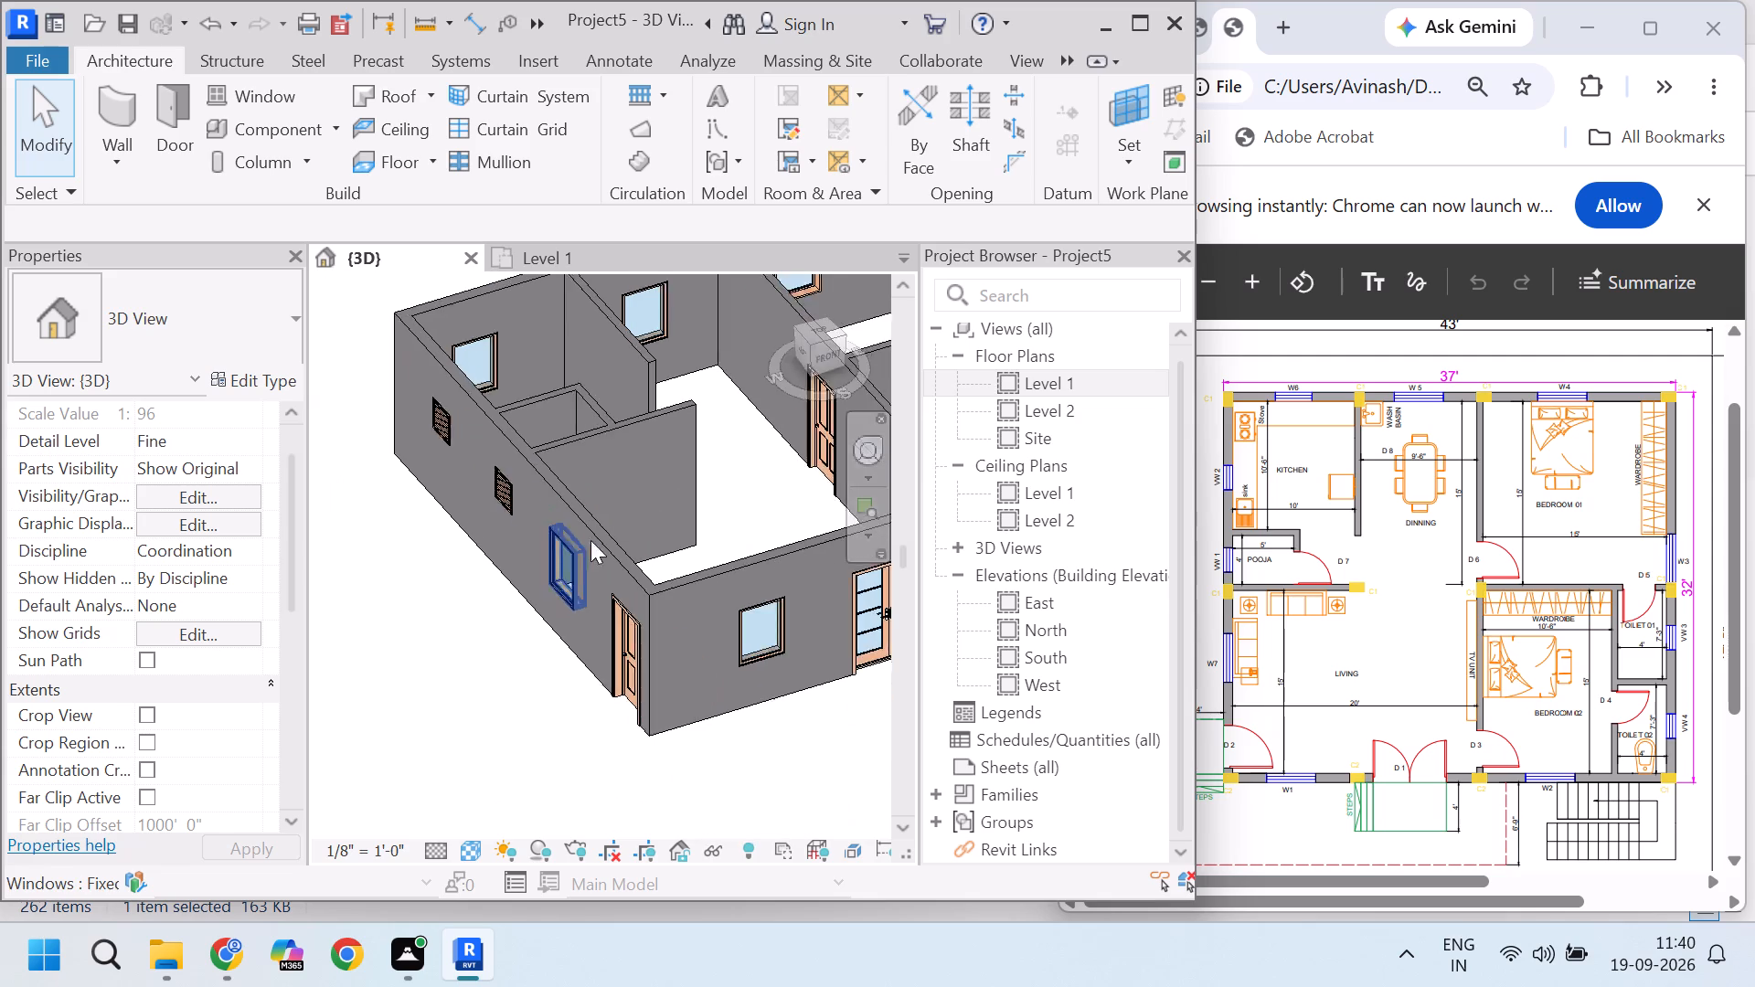
left_click_drag(824, 356, 869, 313)
scroll(677, 467, "up", 3)
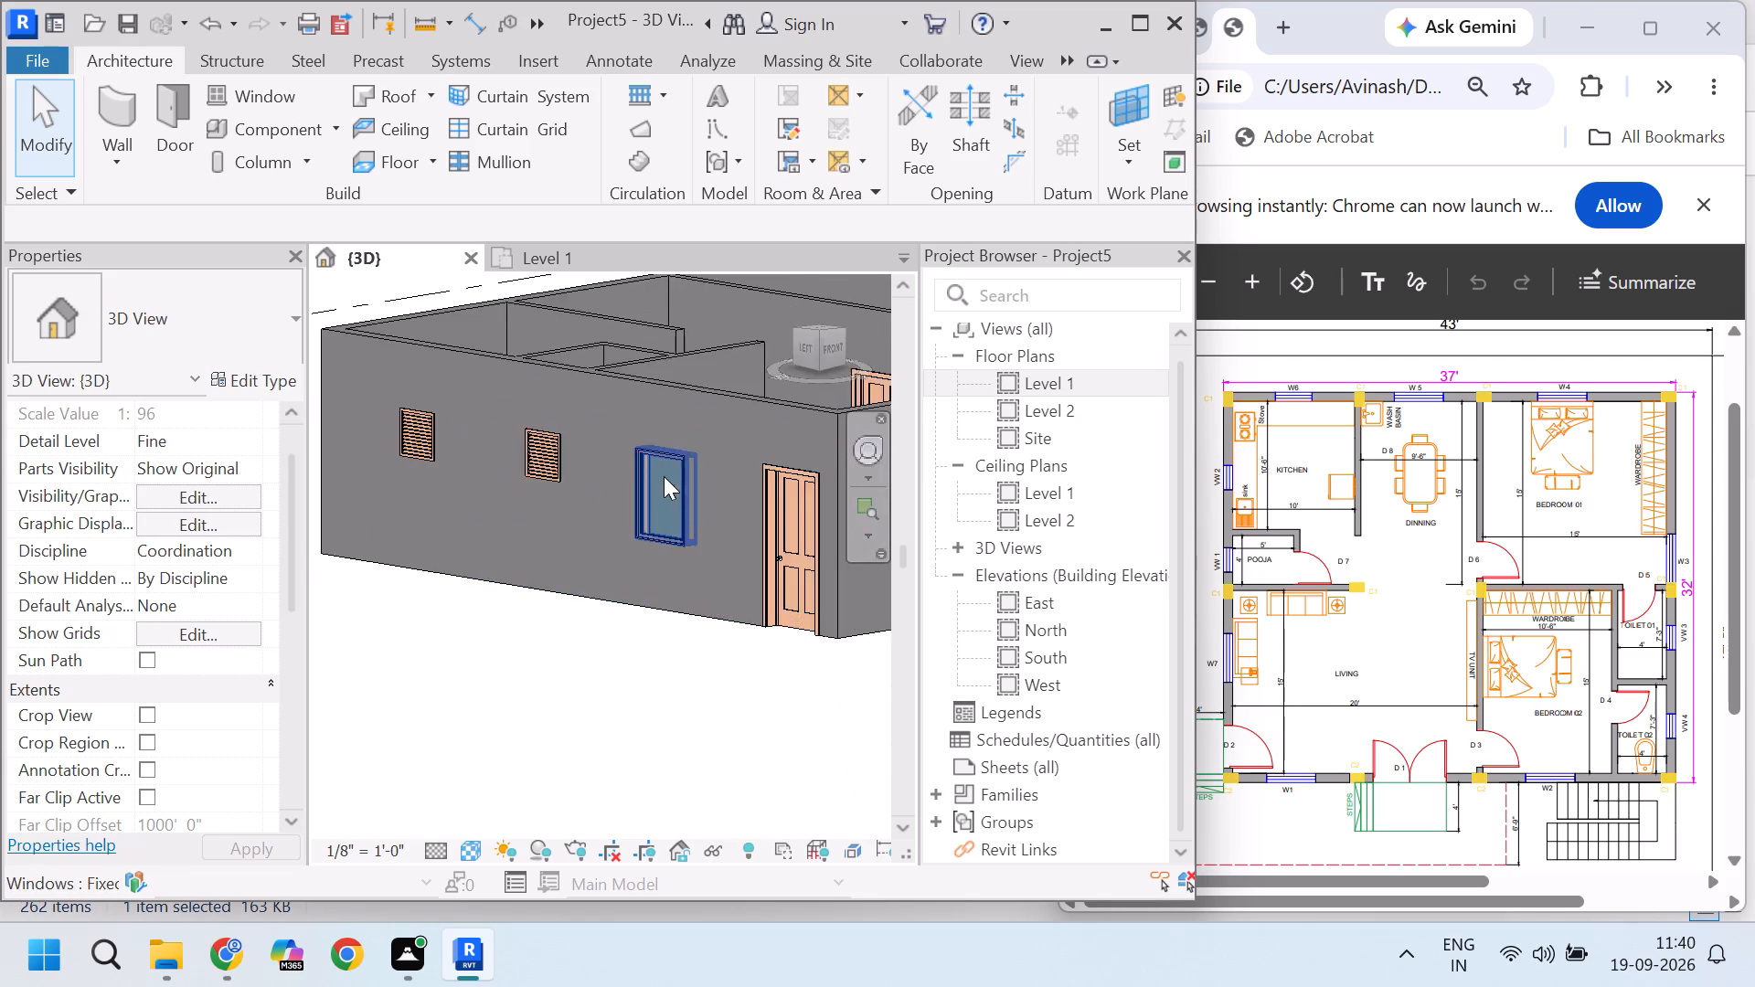
scroll(664, 476, "up", 3)
left_click(685, 522)
scroll(529, 554, "down", 4)
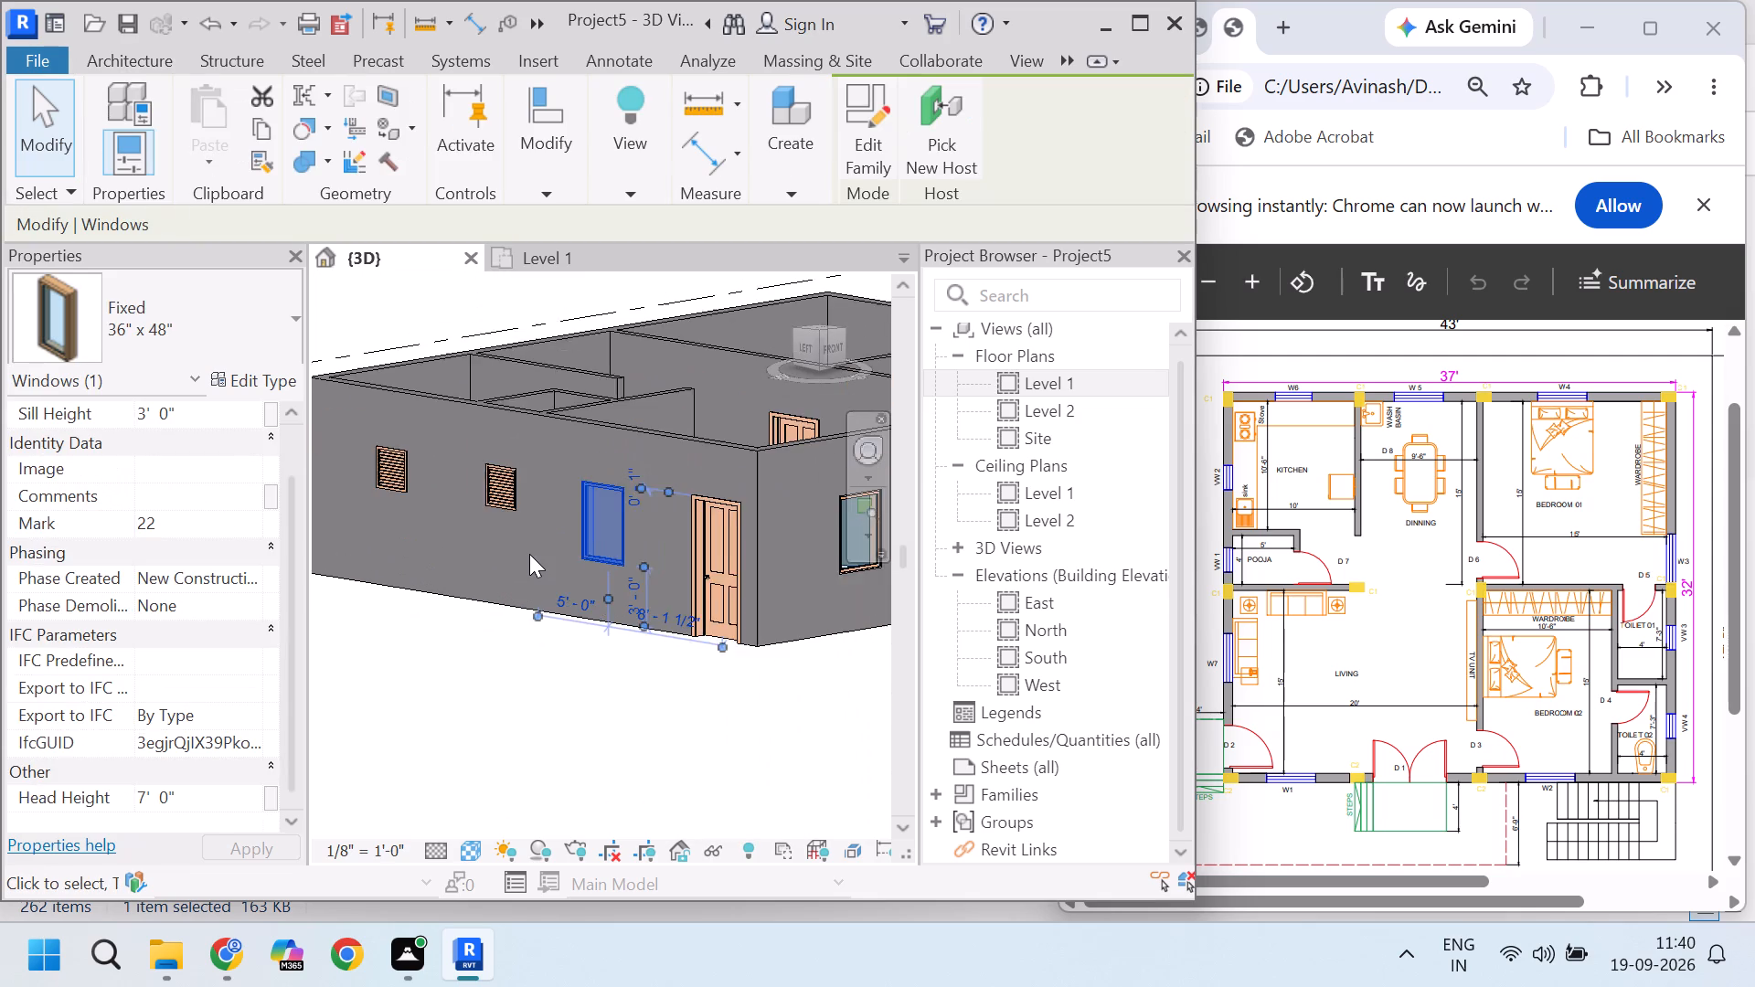
scroll(529, 554, "down", 3)
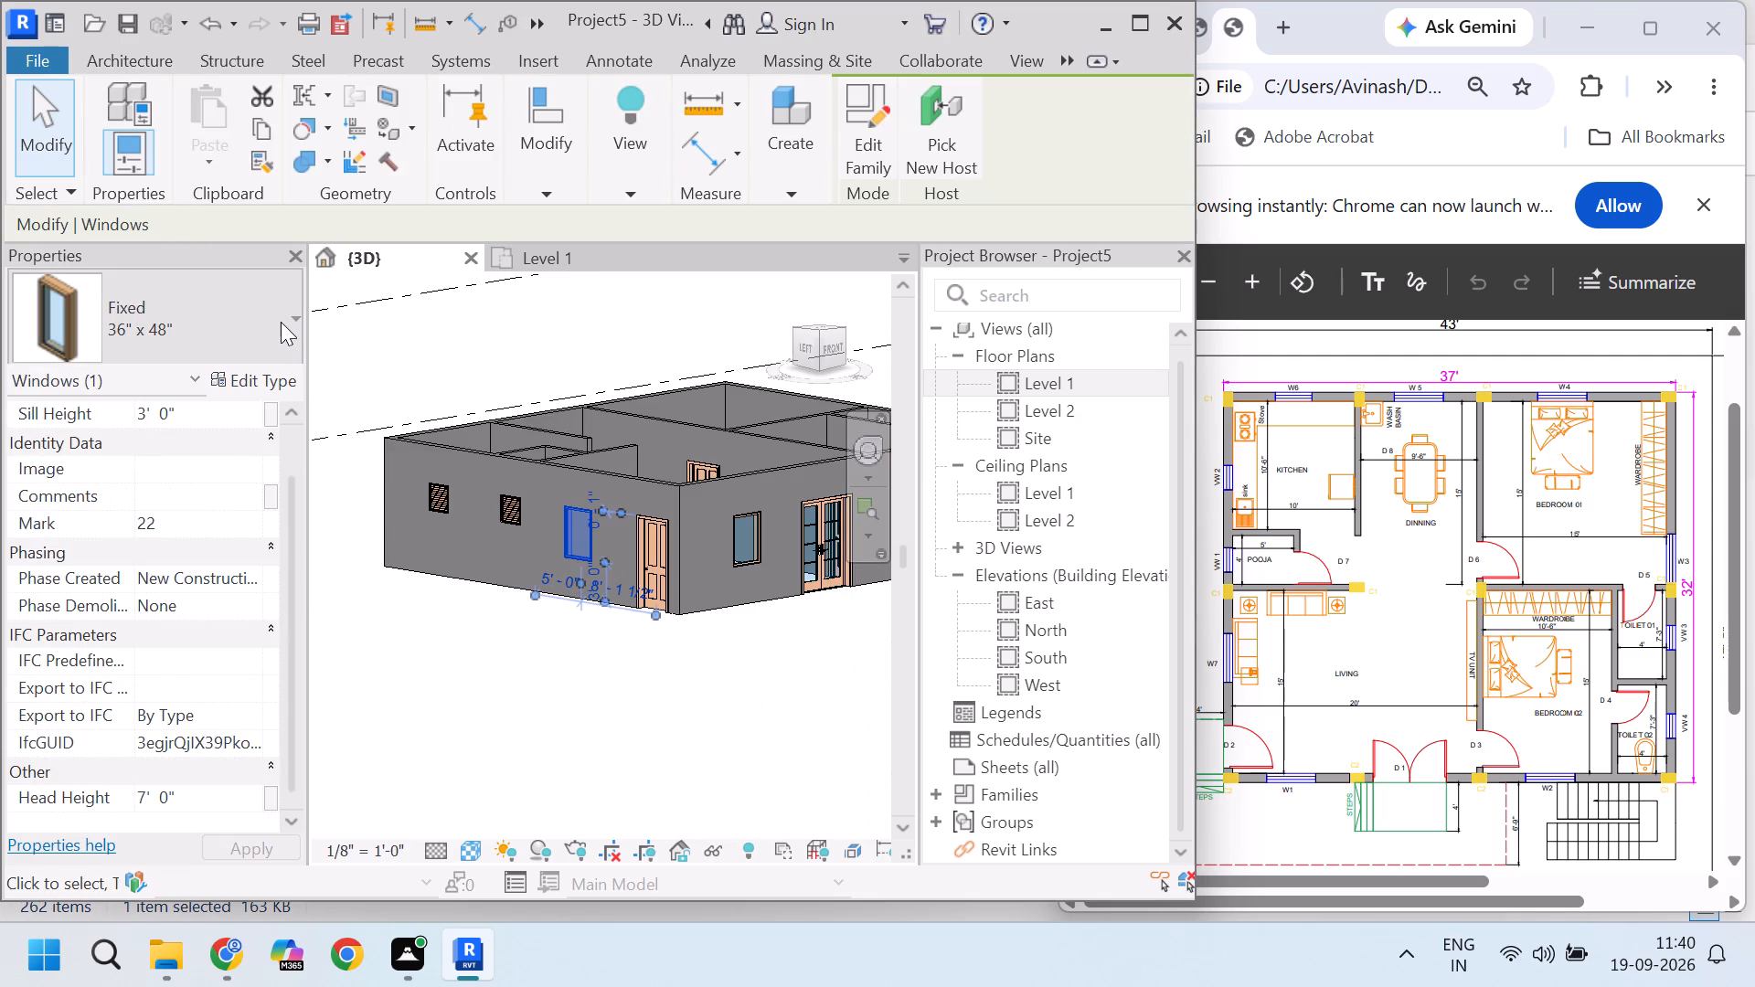
left_click(281, 322)
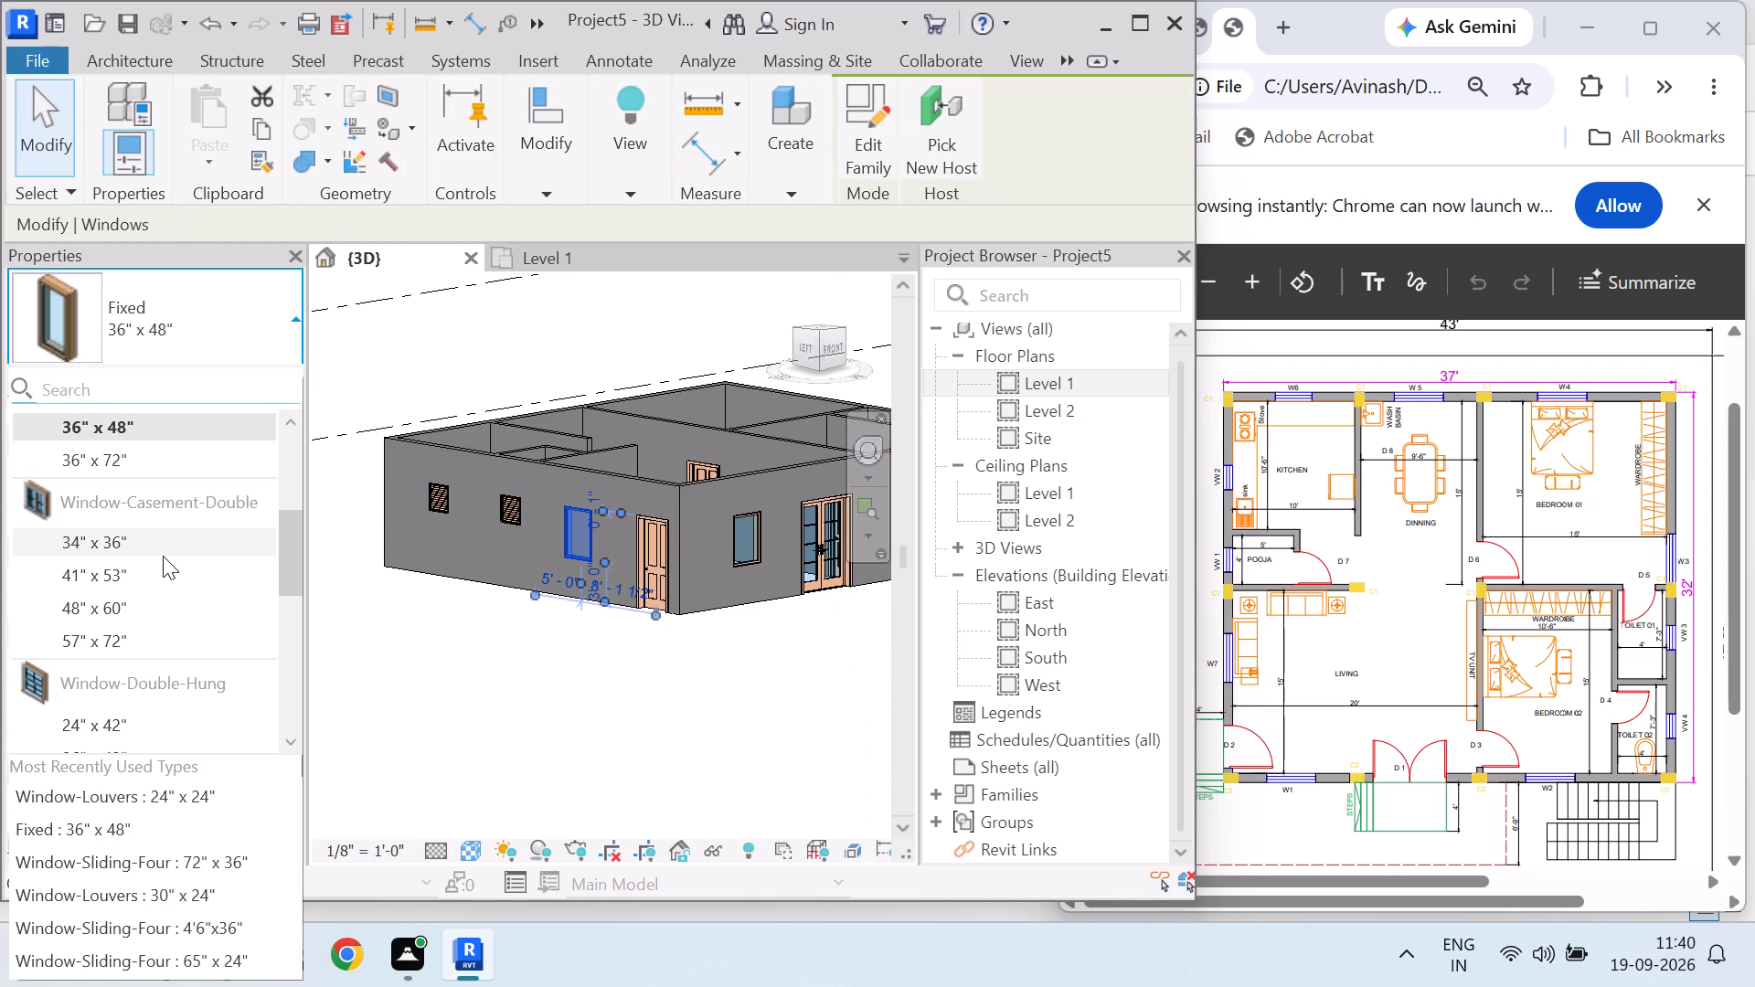
scroll(154, 567, "up", 2)
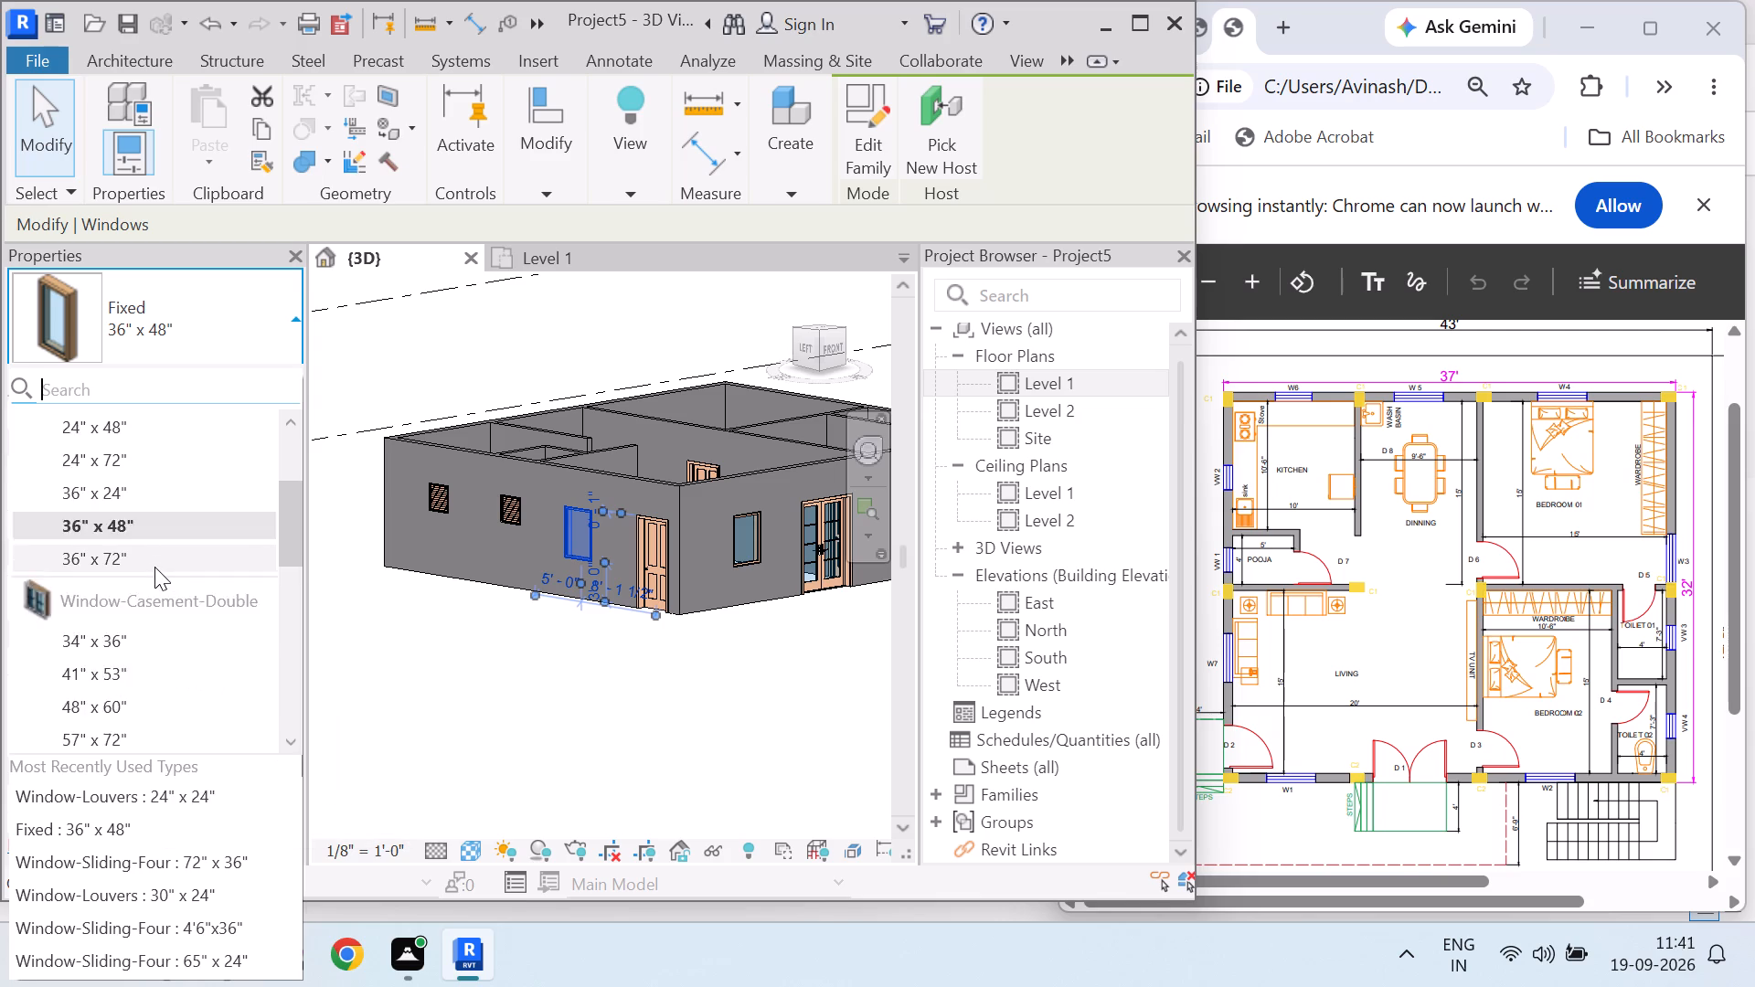
scroll(154, 567, "up", 5)
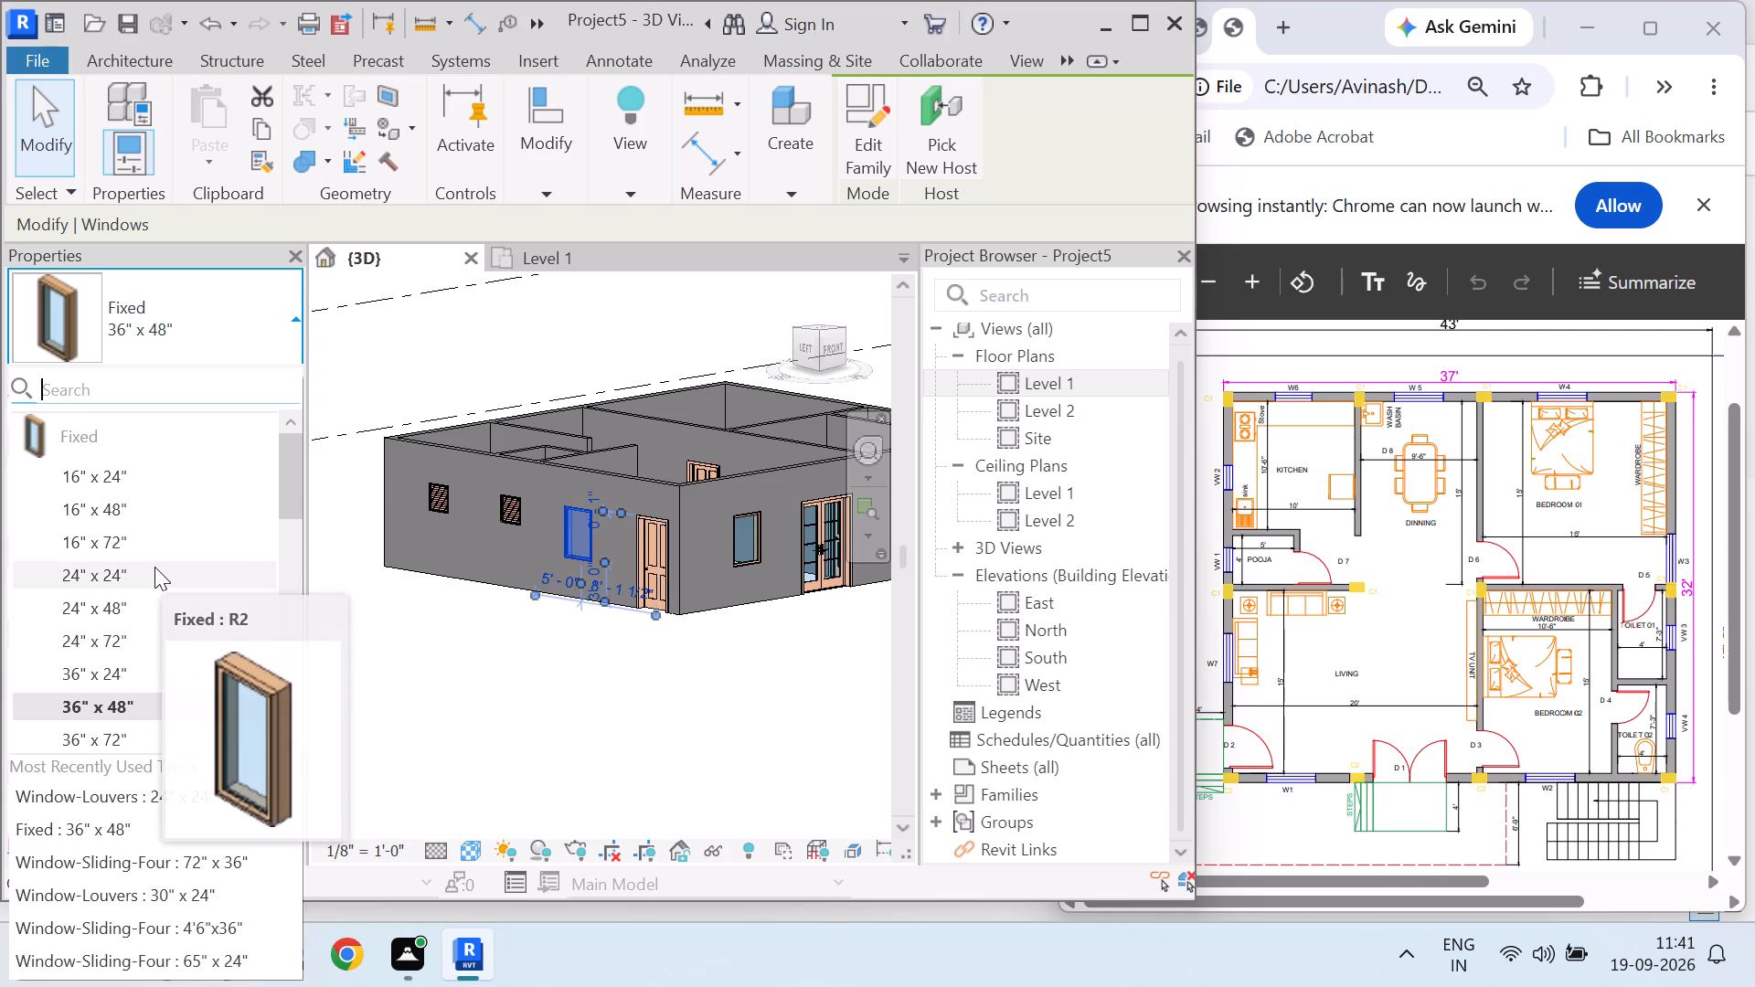
scroll(154, 567, "down", 9)
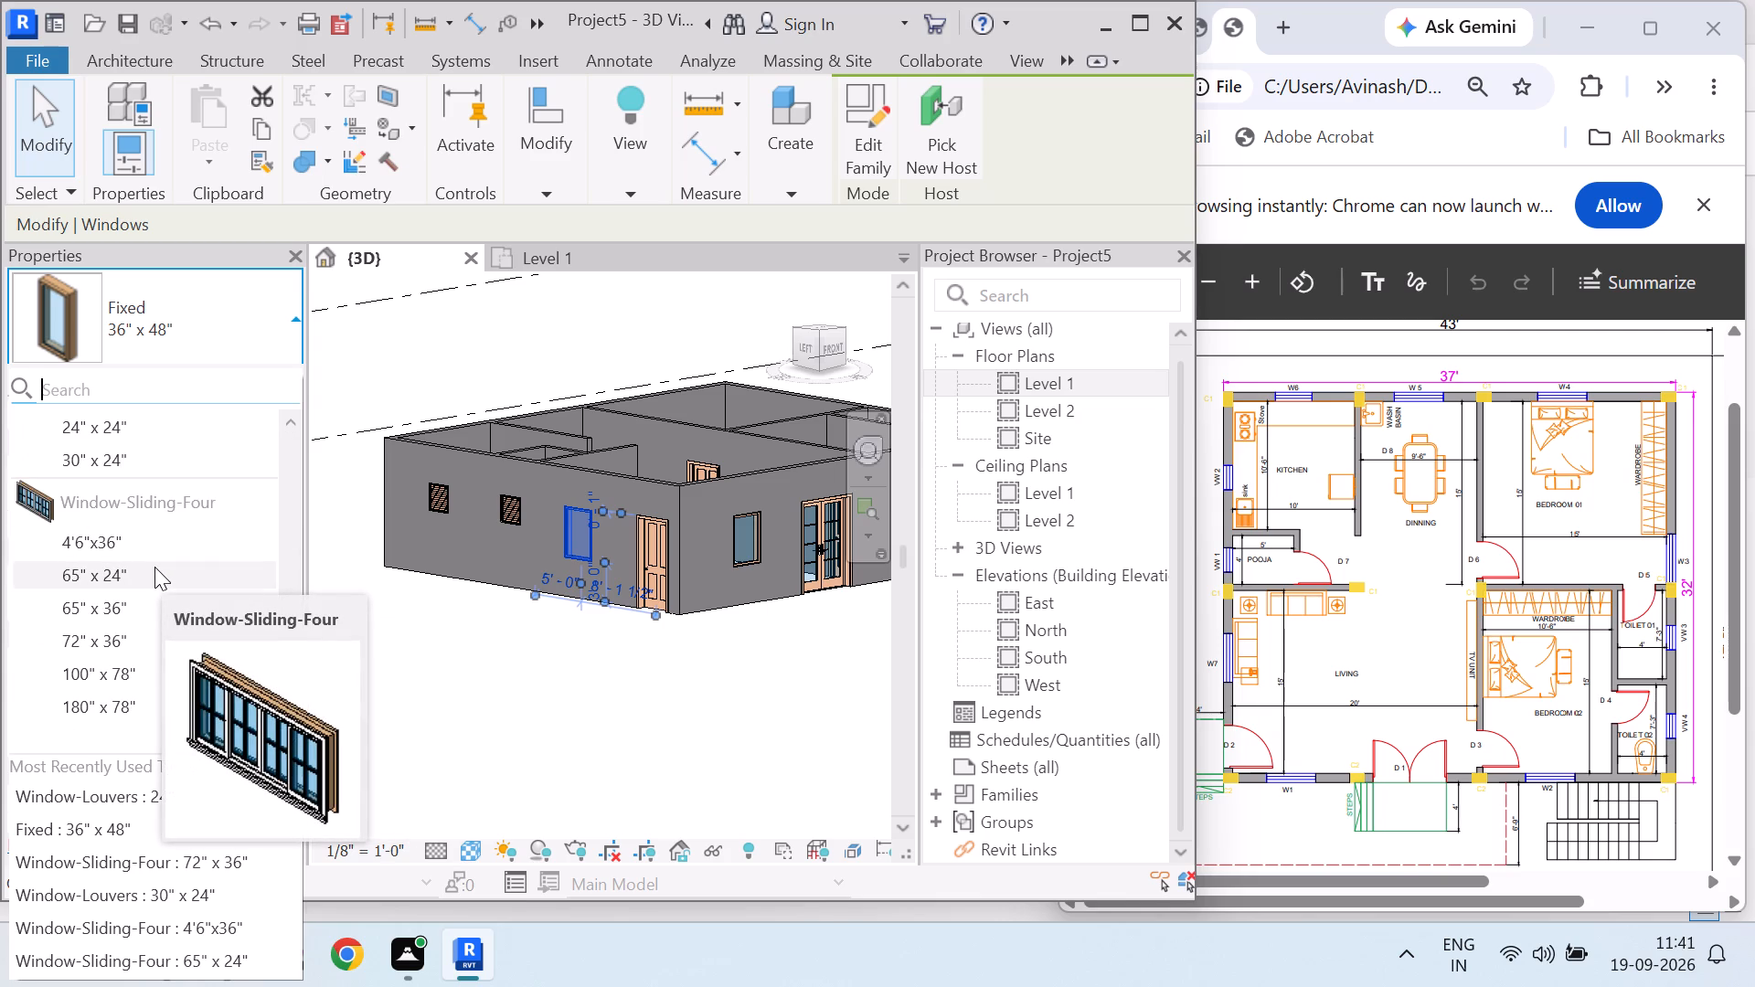
scroll(154, 567, "down", 5)
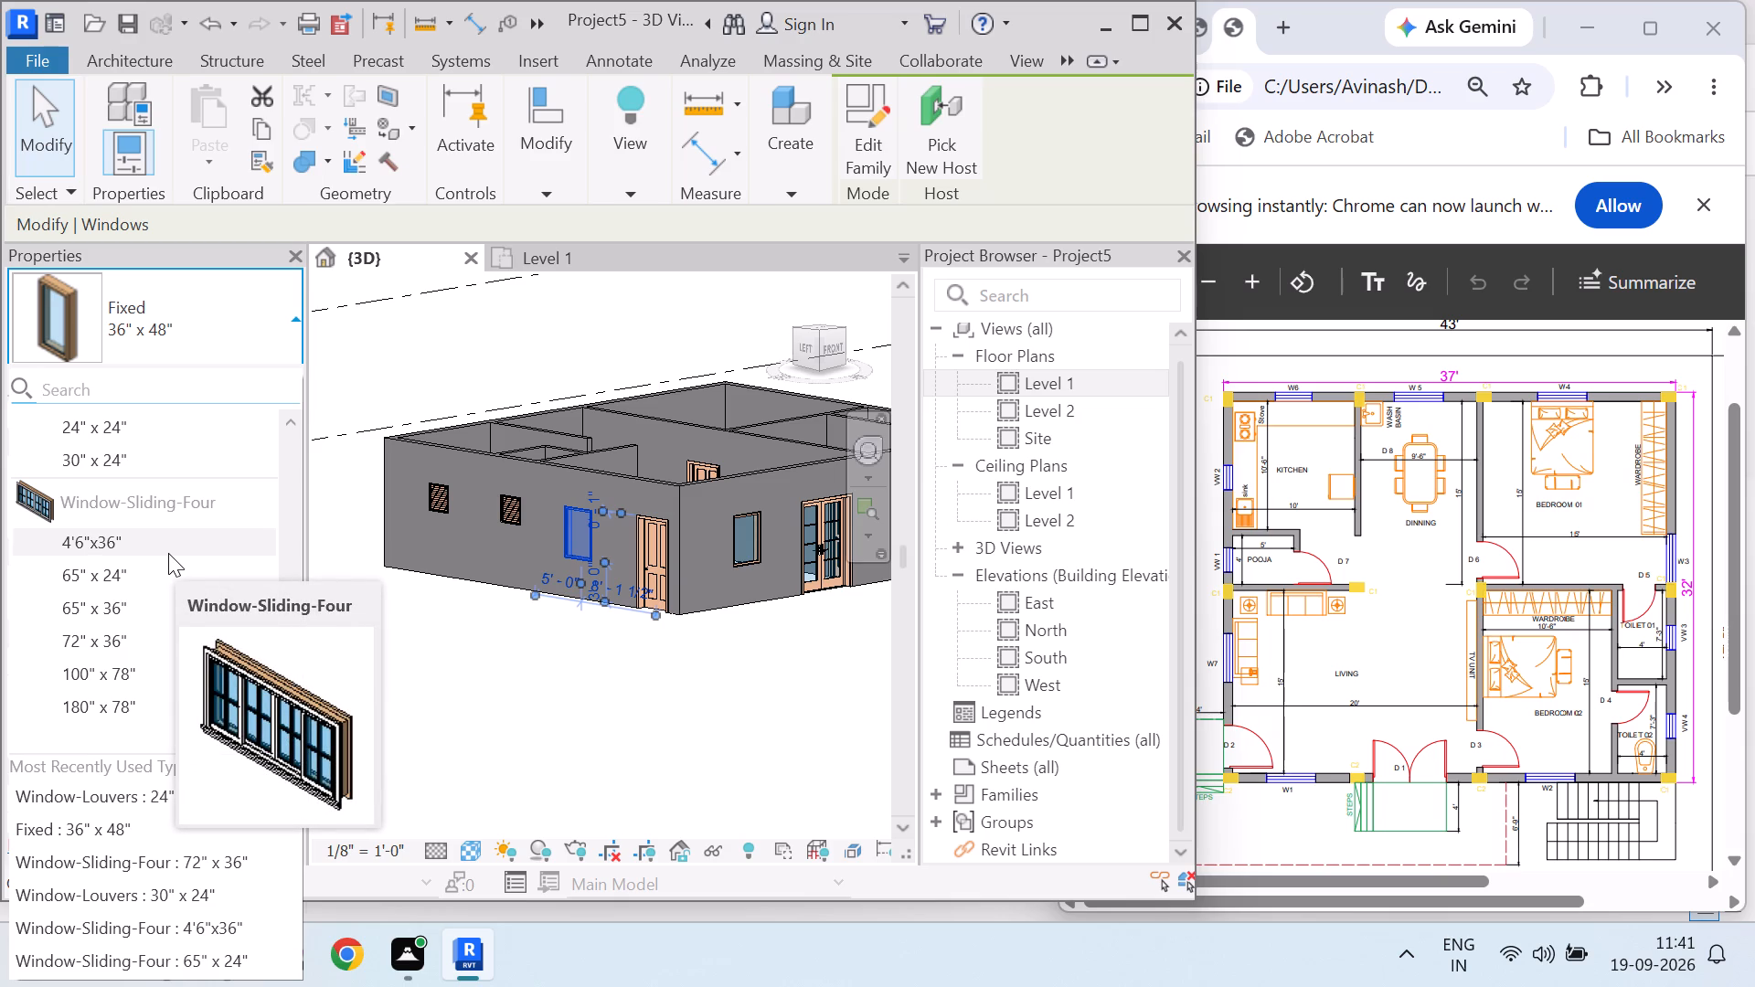
scroll(165, 554, "up", 6)
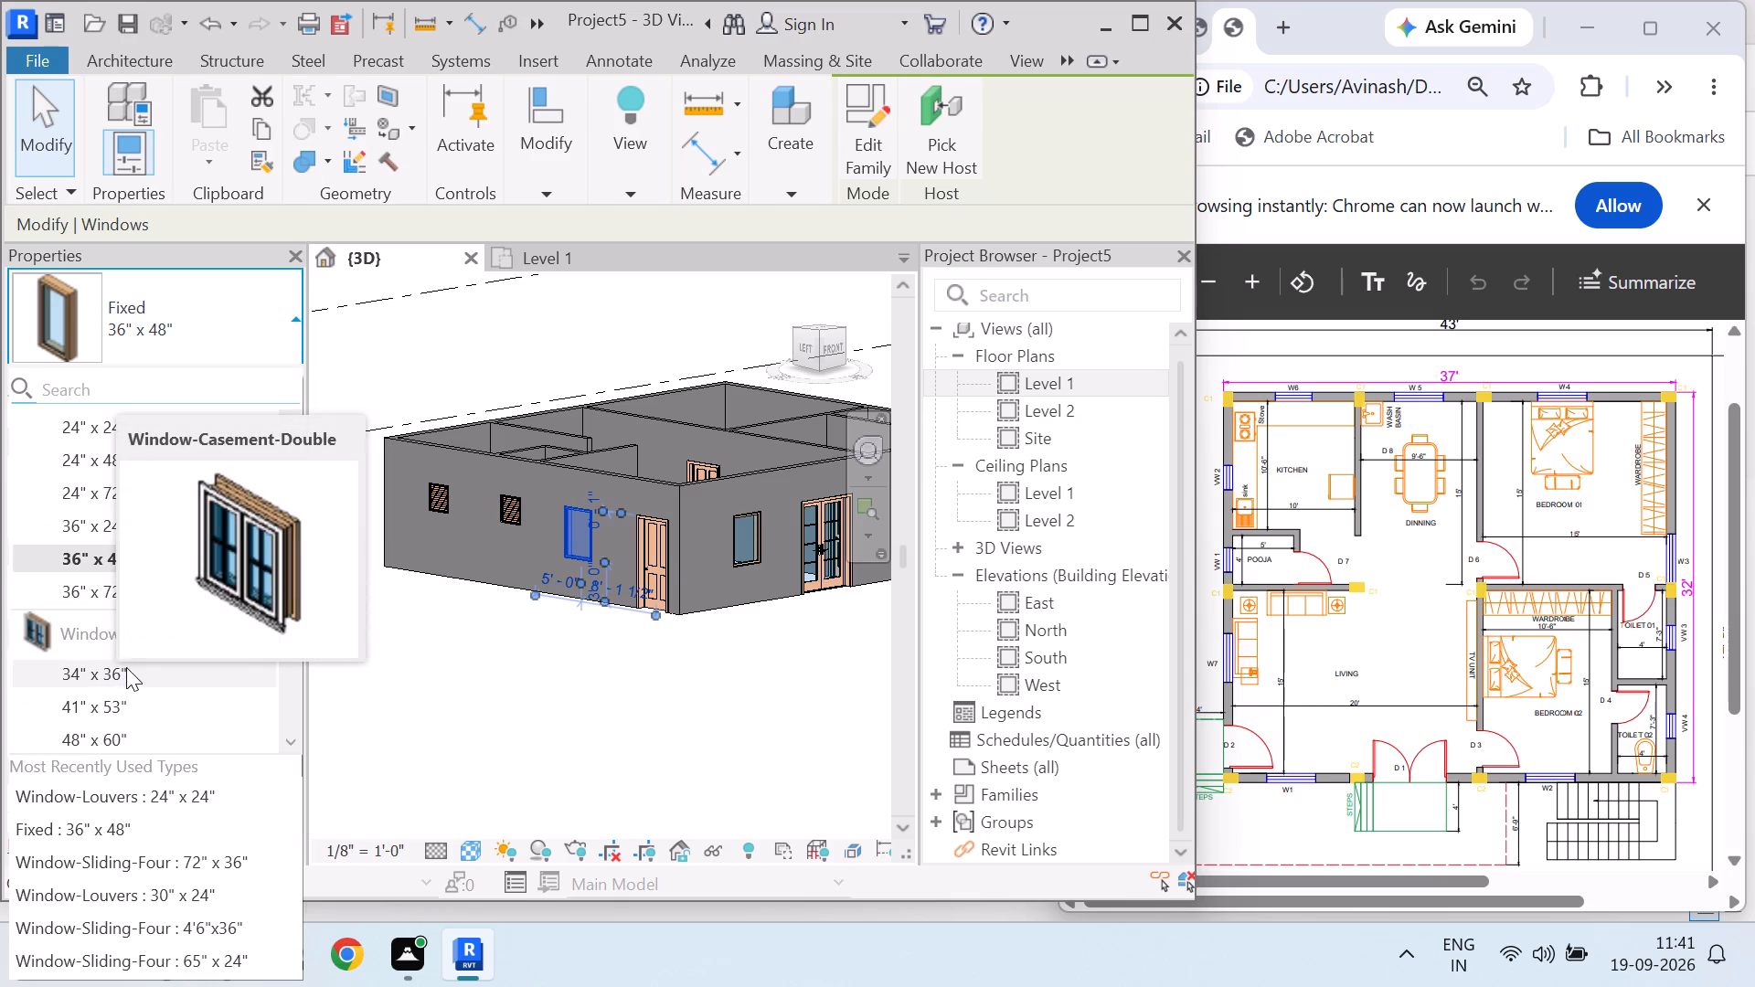
scroll(135, 664, "down", 1)
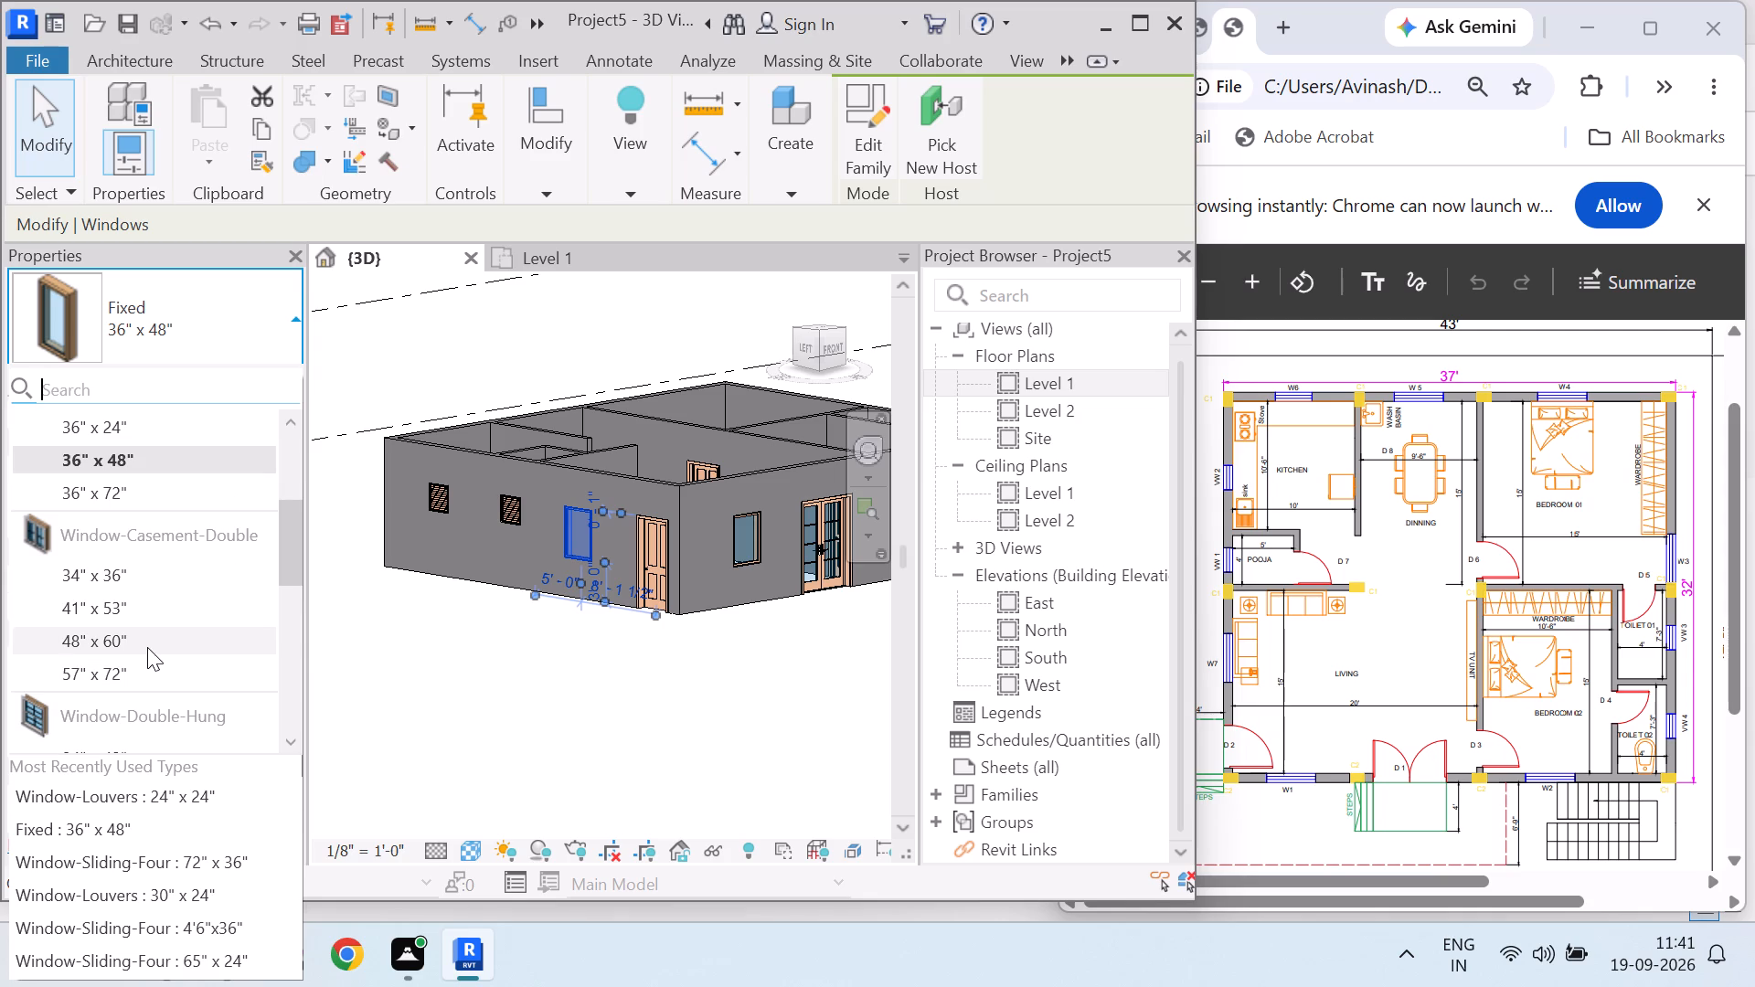
left_click(147, 647)
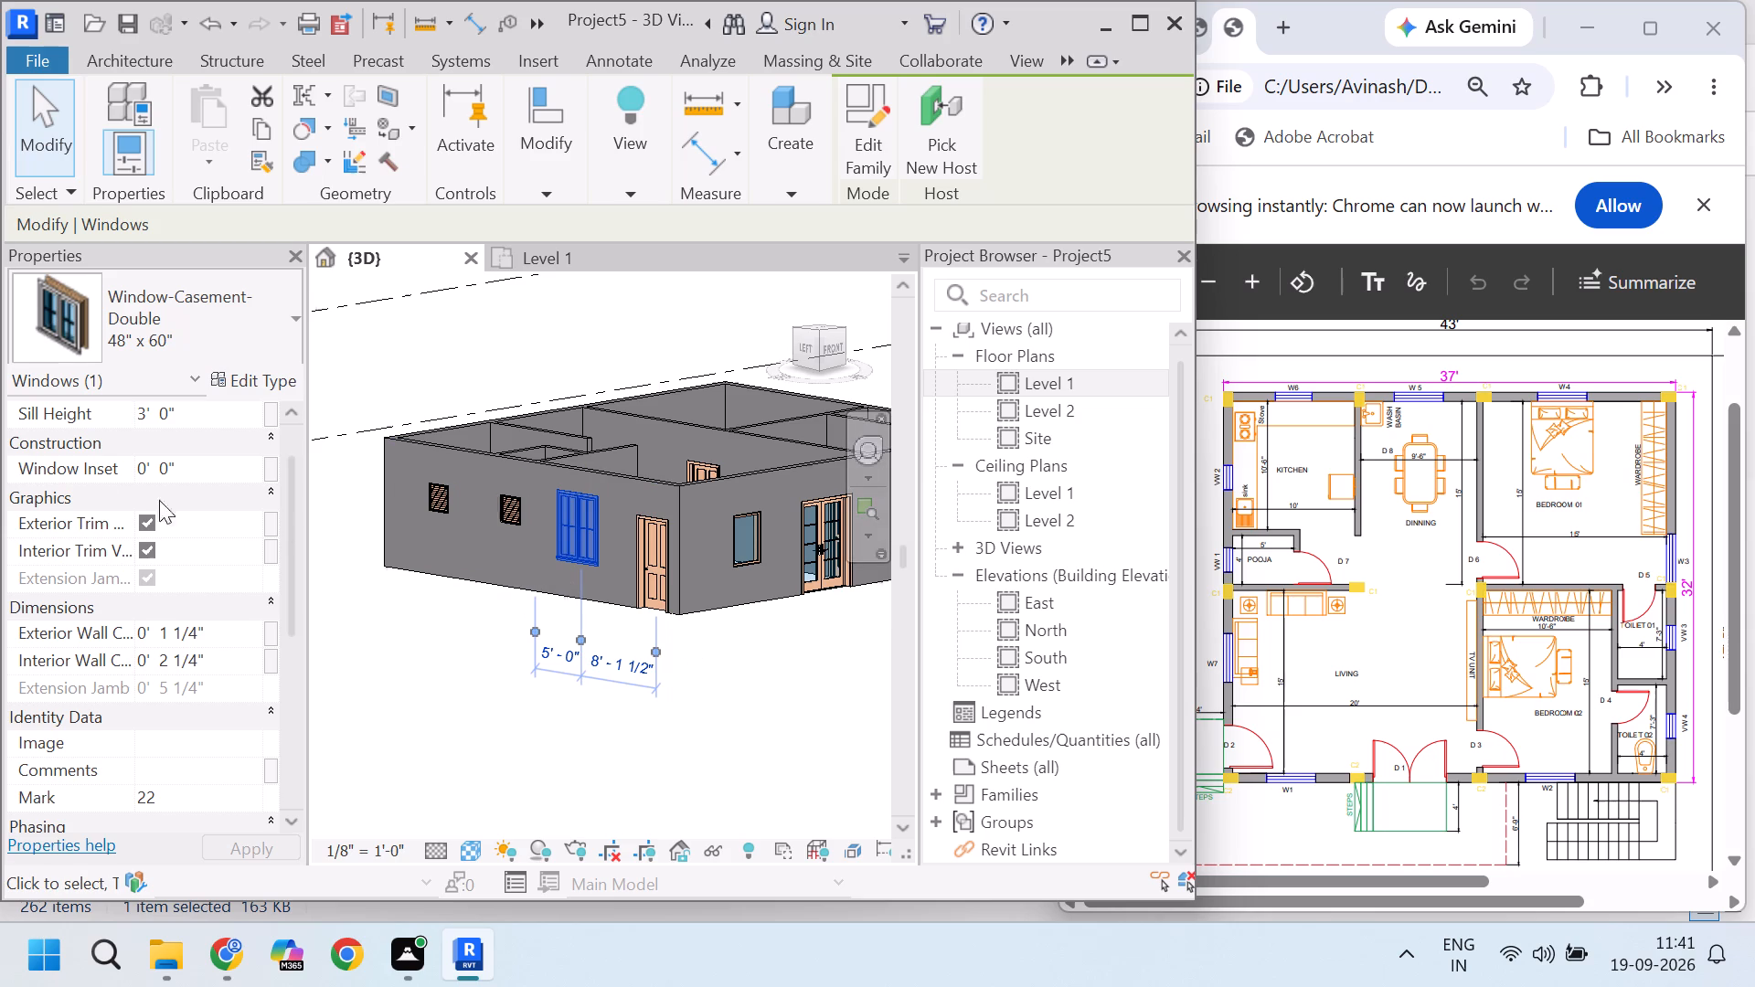
Inspect the living room's west casement window in the 3D view and in the Level 1 plan.
scroll(553, 515, "up", 5)
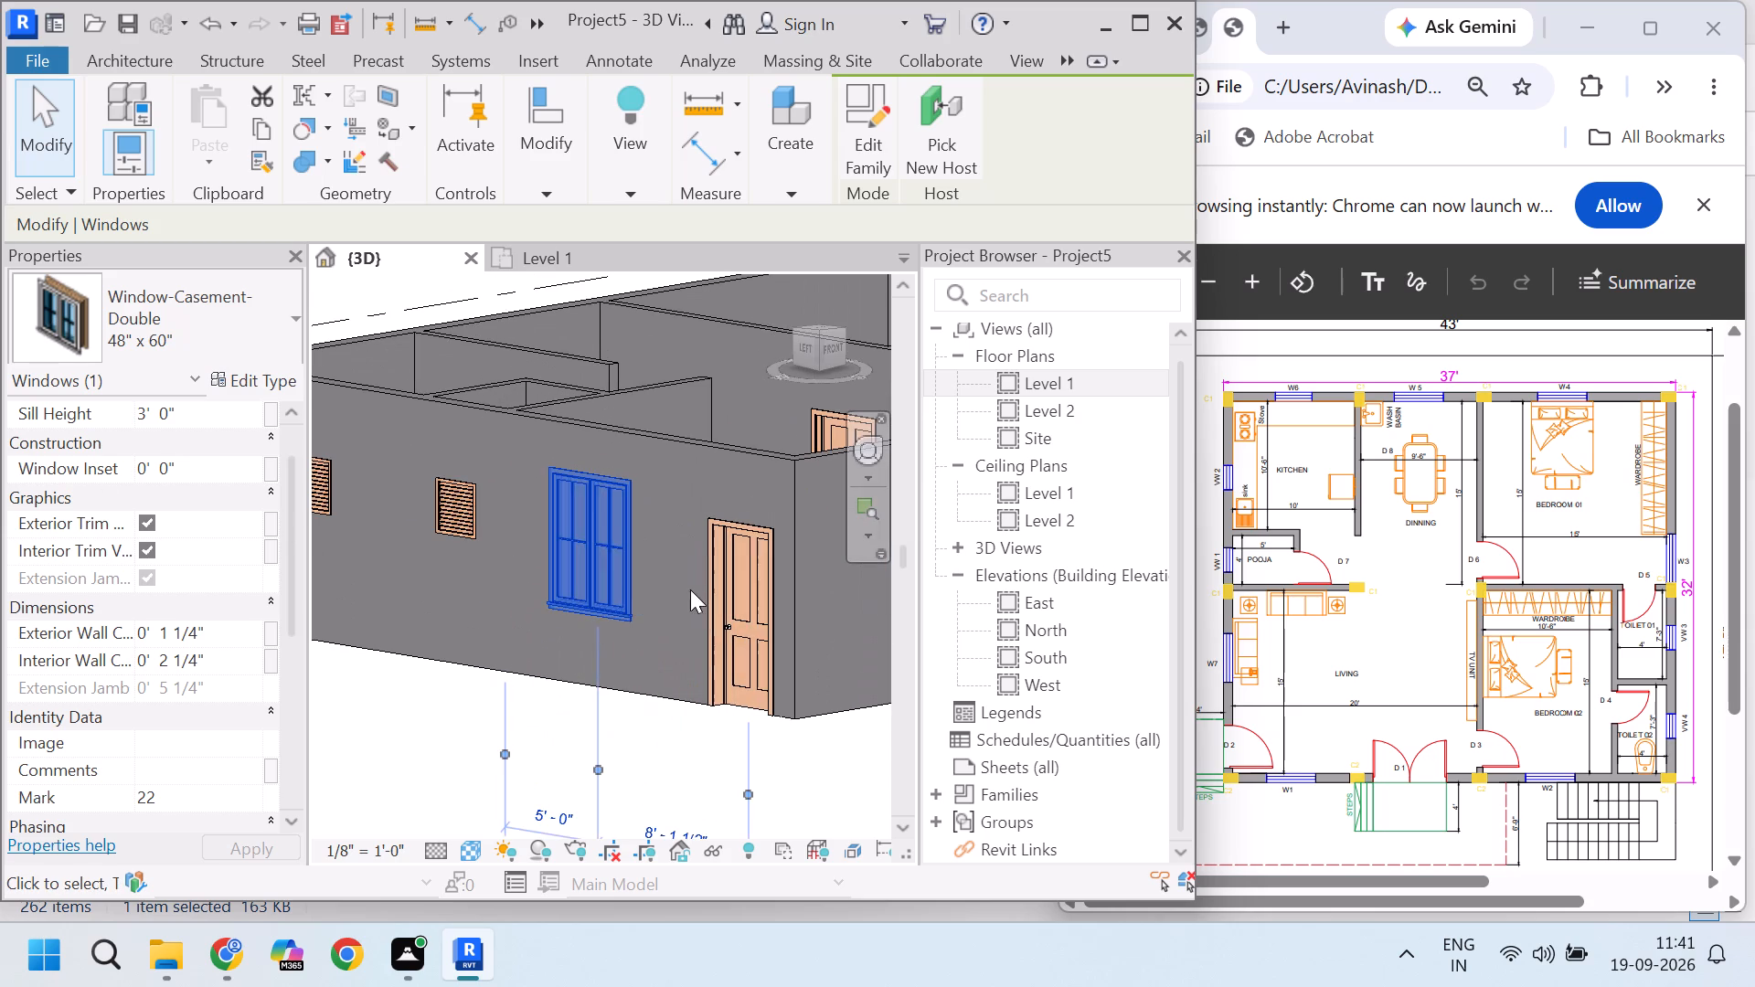
scroll(608, 522, "up", 3)
scroll(580, 594, "down", 2)
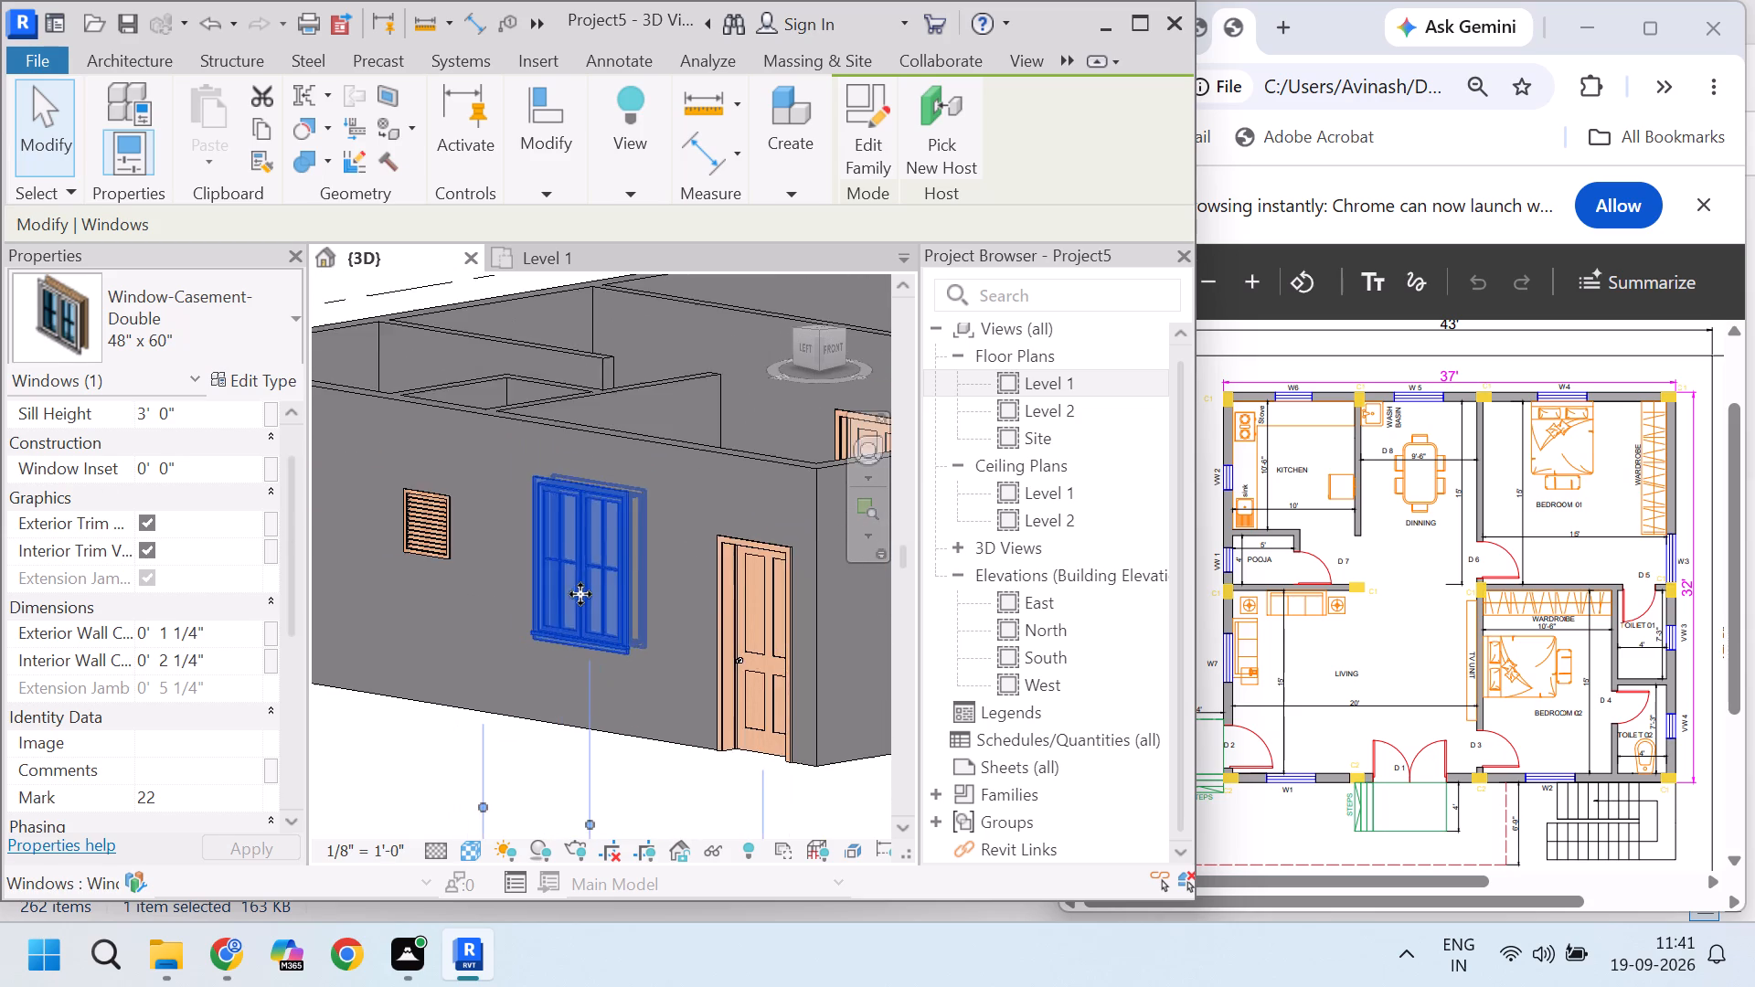
scroll(505, 570, "down", 4)
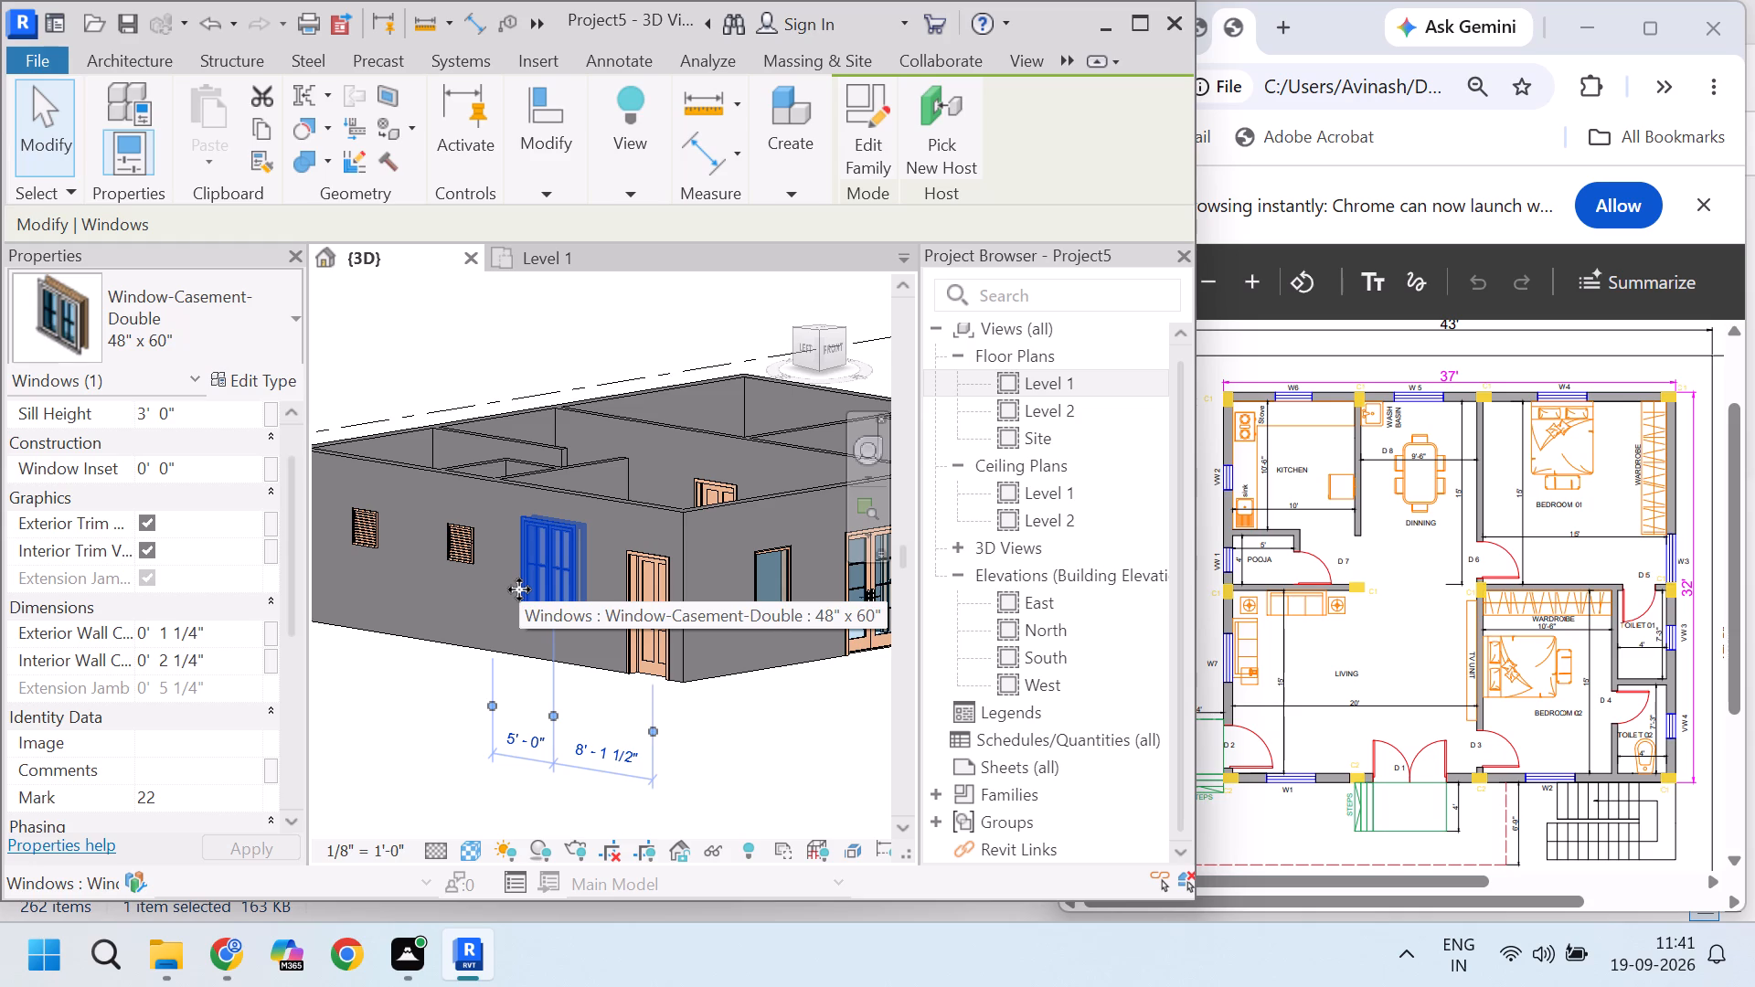
scroll(518, 589, "down", 3)
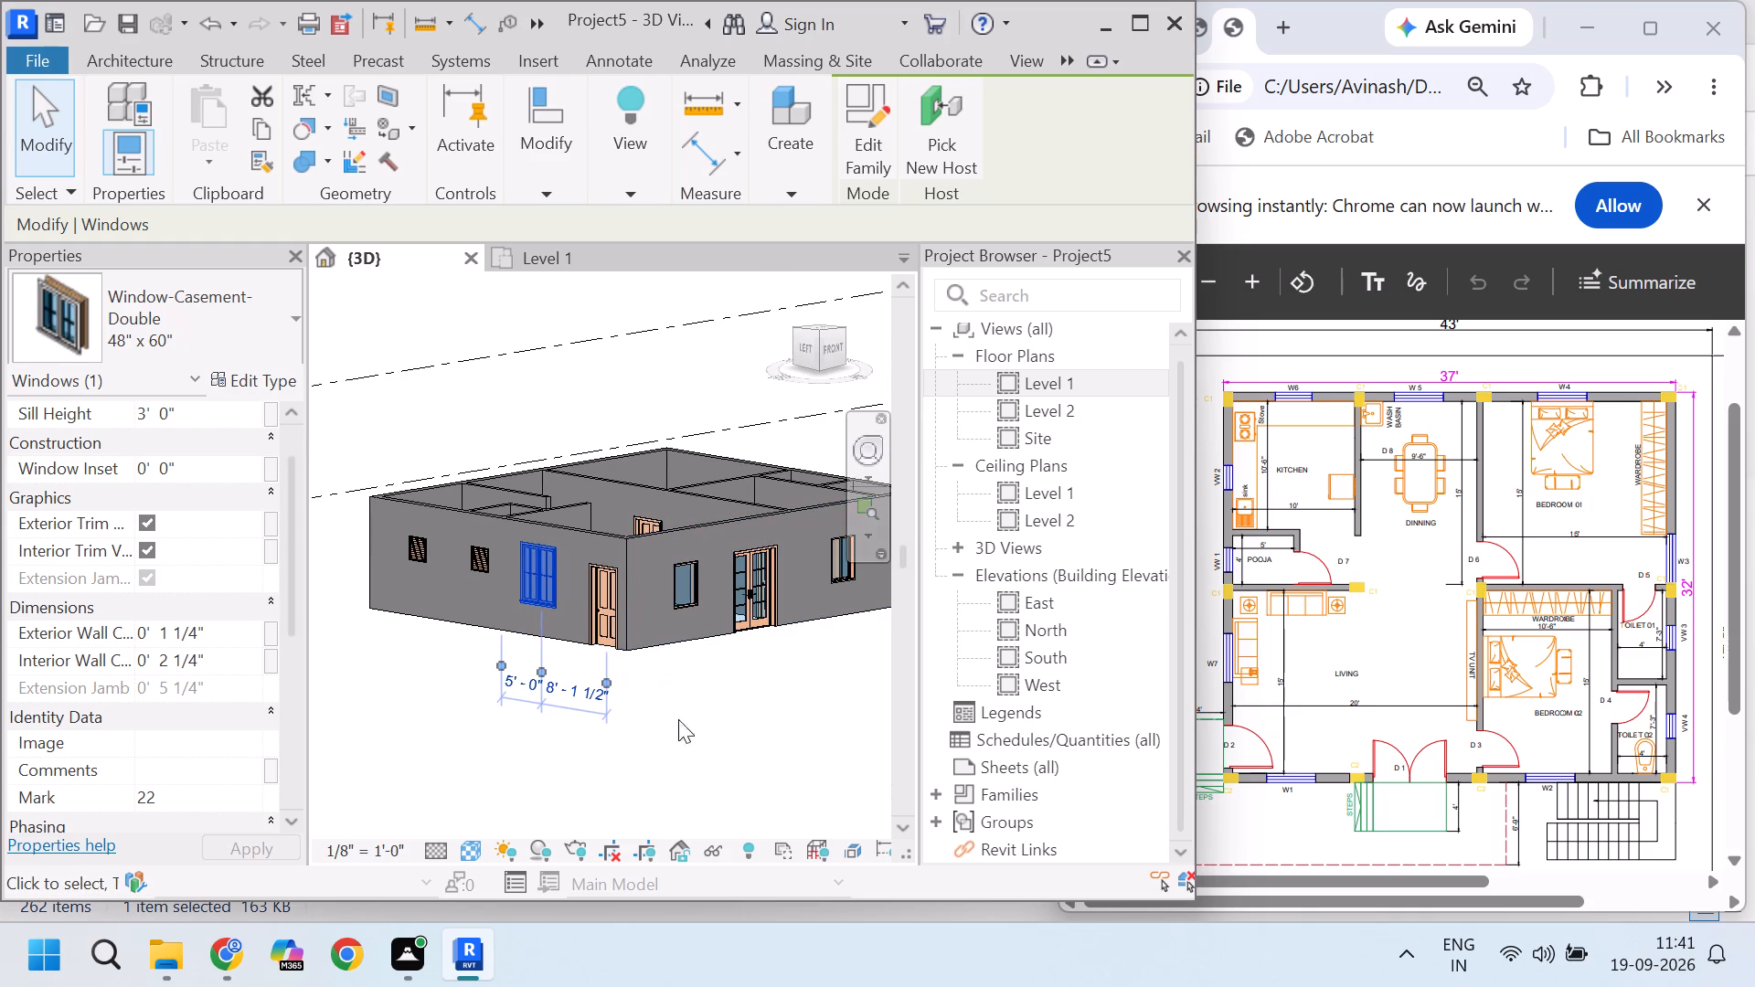
left_click(697, 733)
scroll(548, 574, "up", 7)
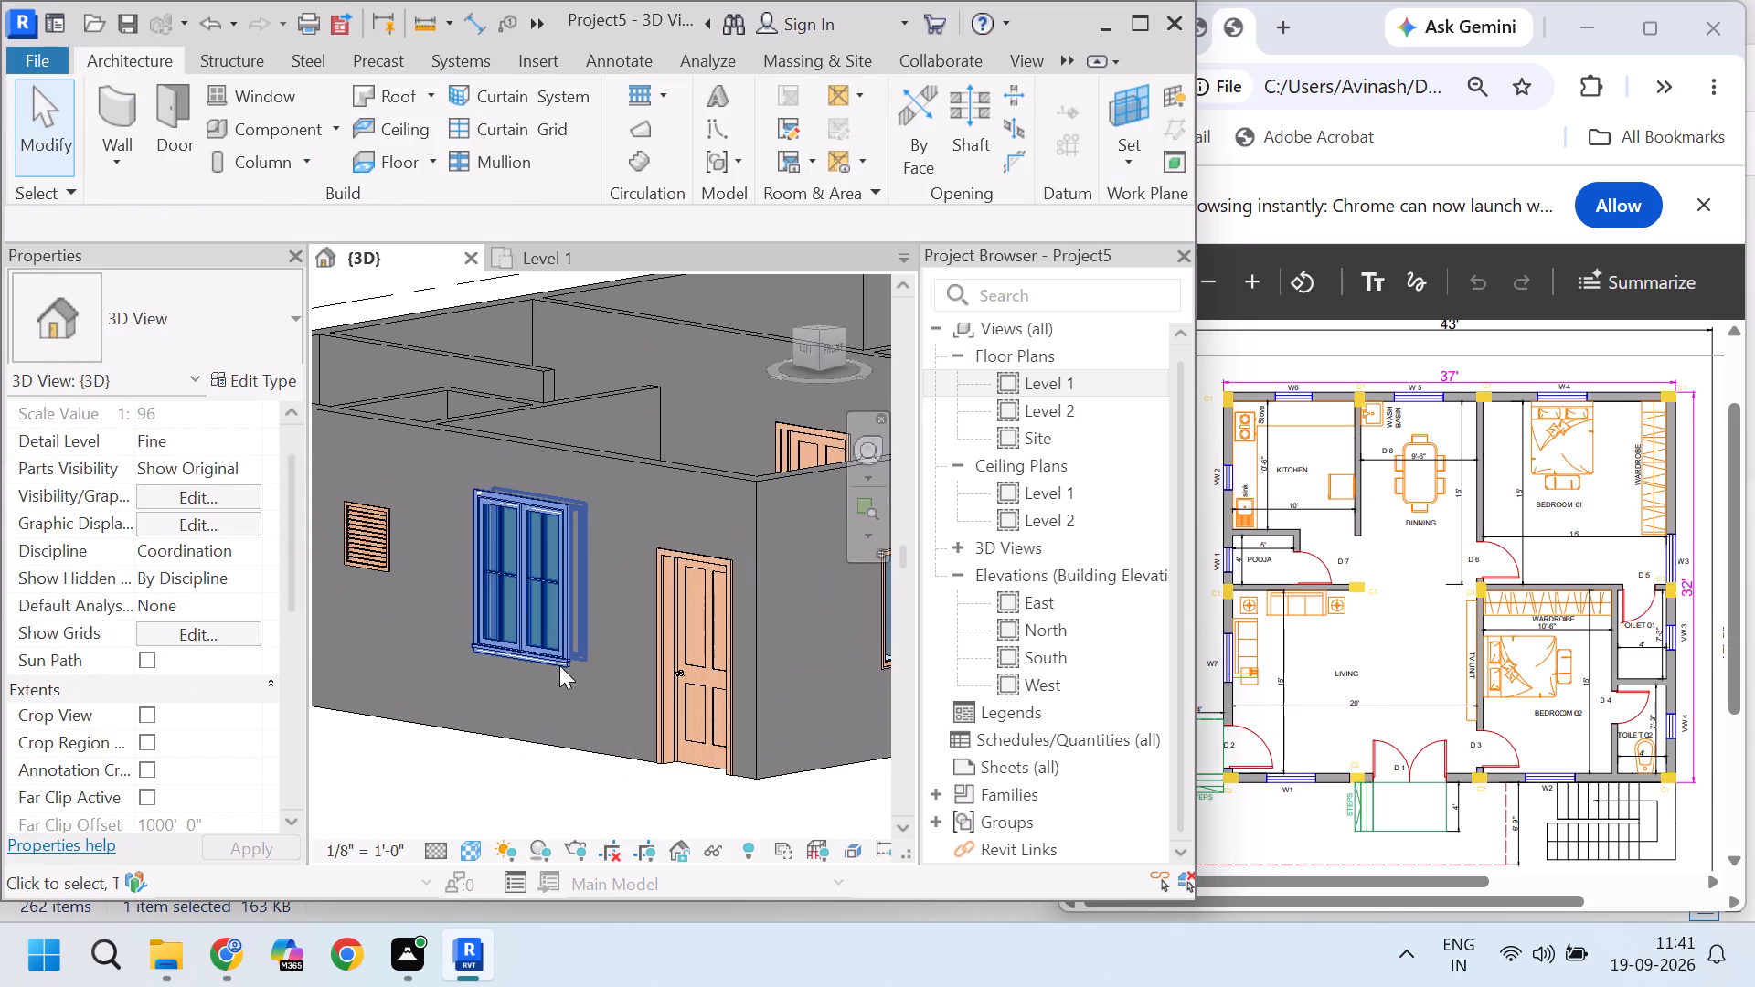
left_click(557, 643)
left_click(552, 256)
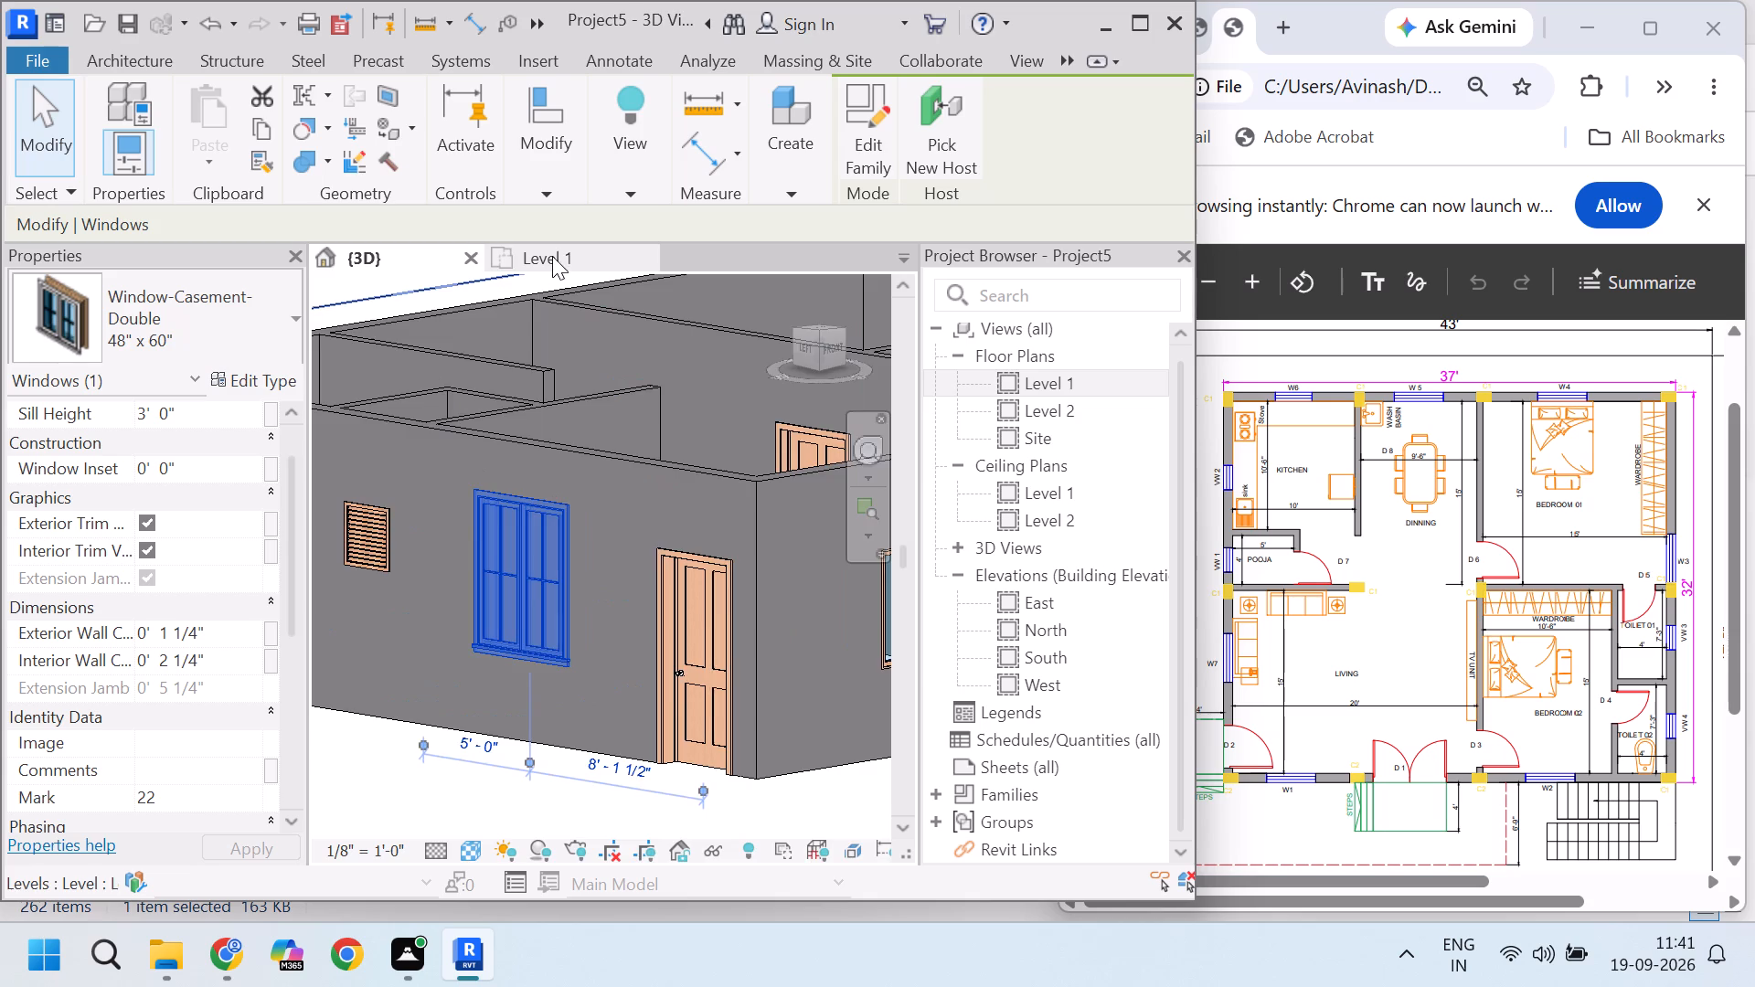
scroll(437, 552, "up", 15)
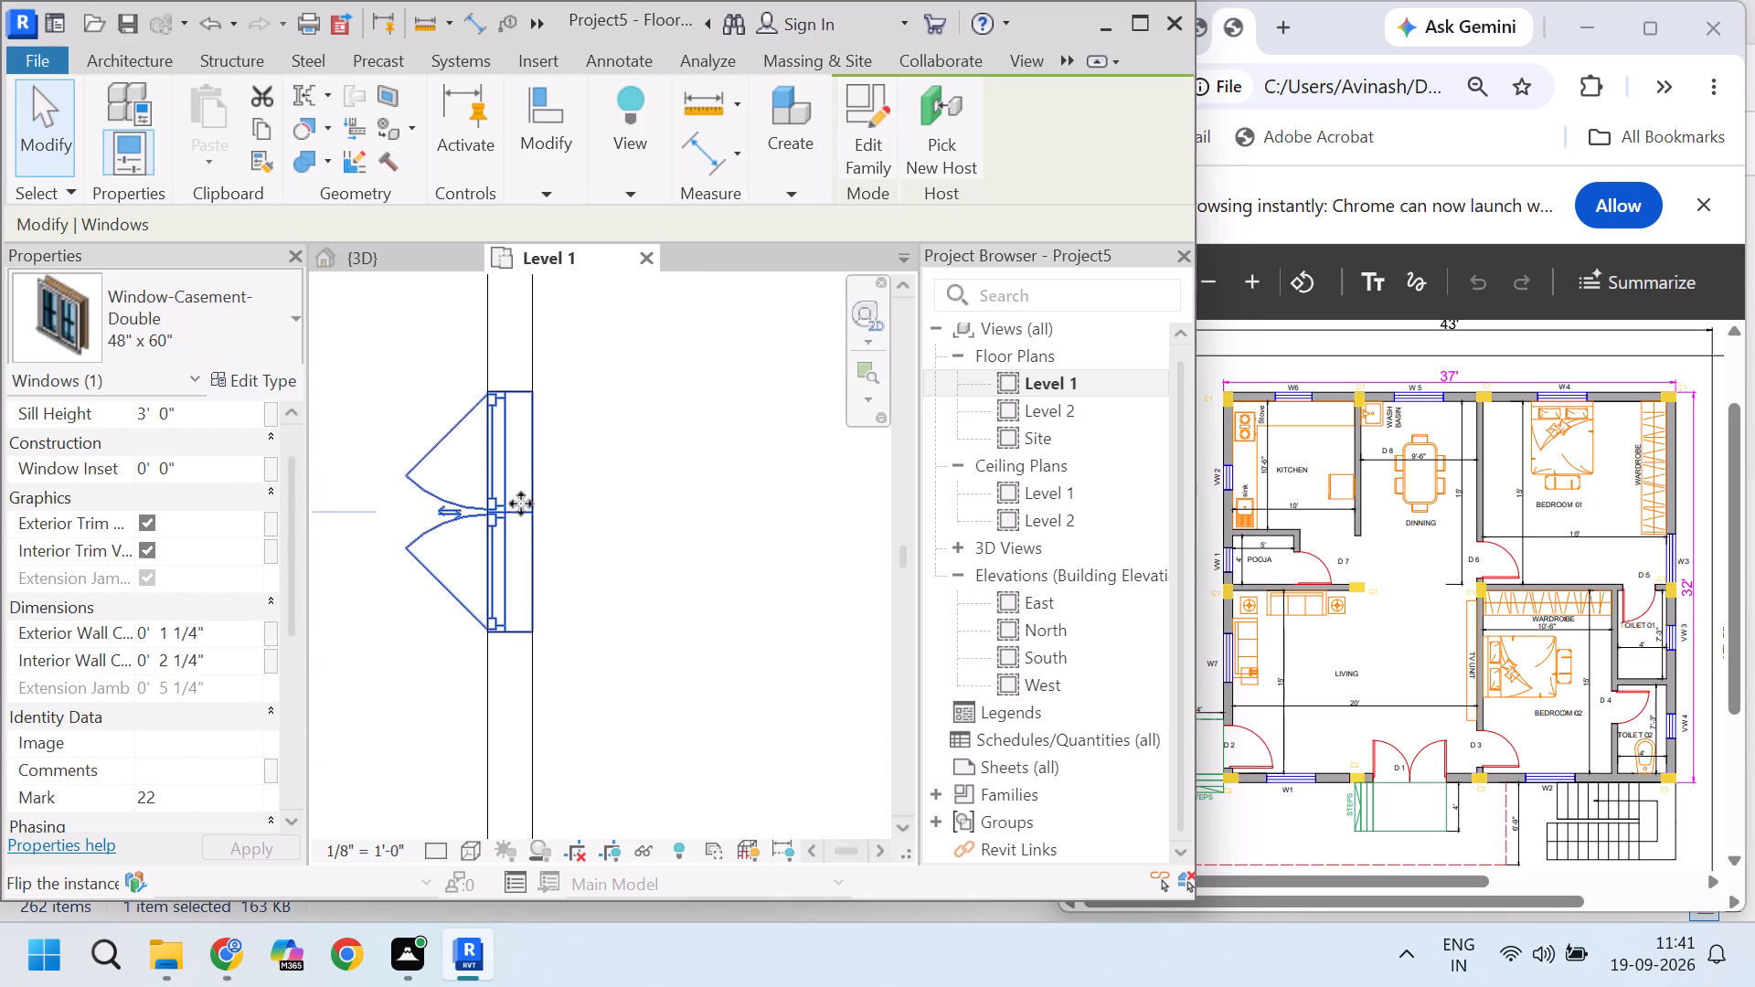
Return to the 3D view and examine the west wall's louver and casement windows from different angles.
left_click(405, 256)
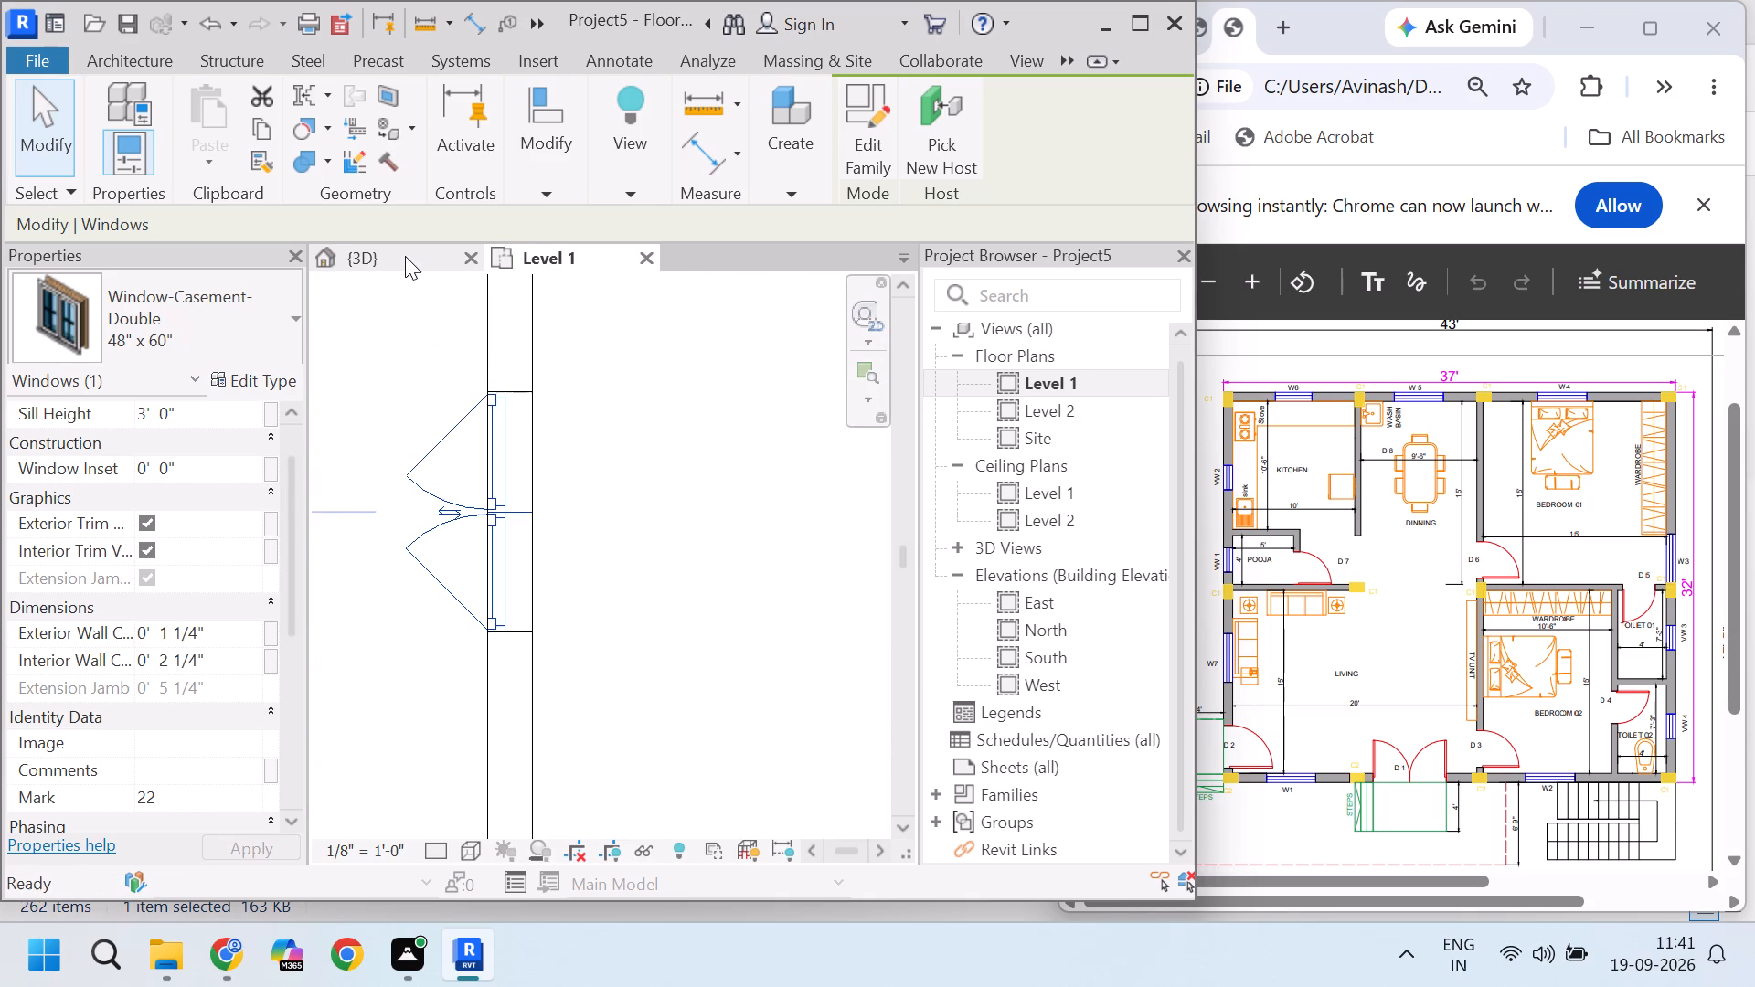
scroll(640, 651, "down", 6)
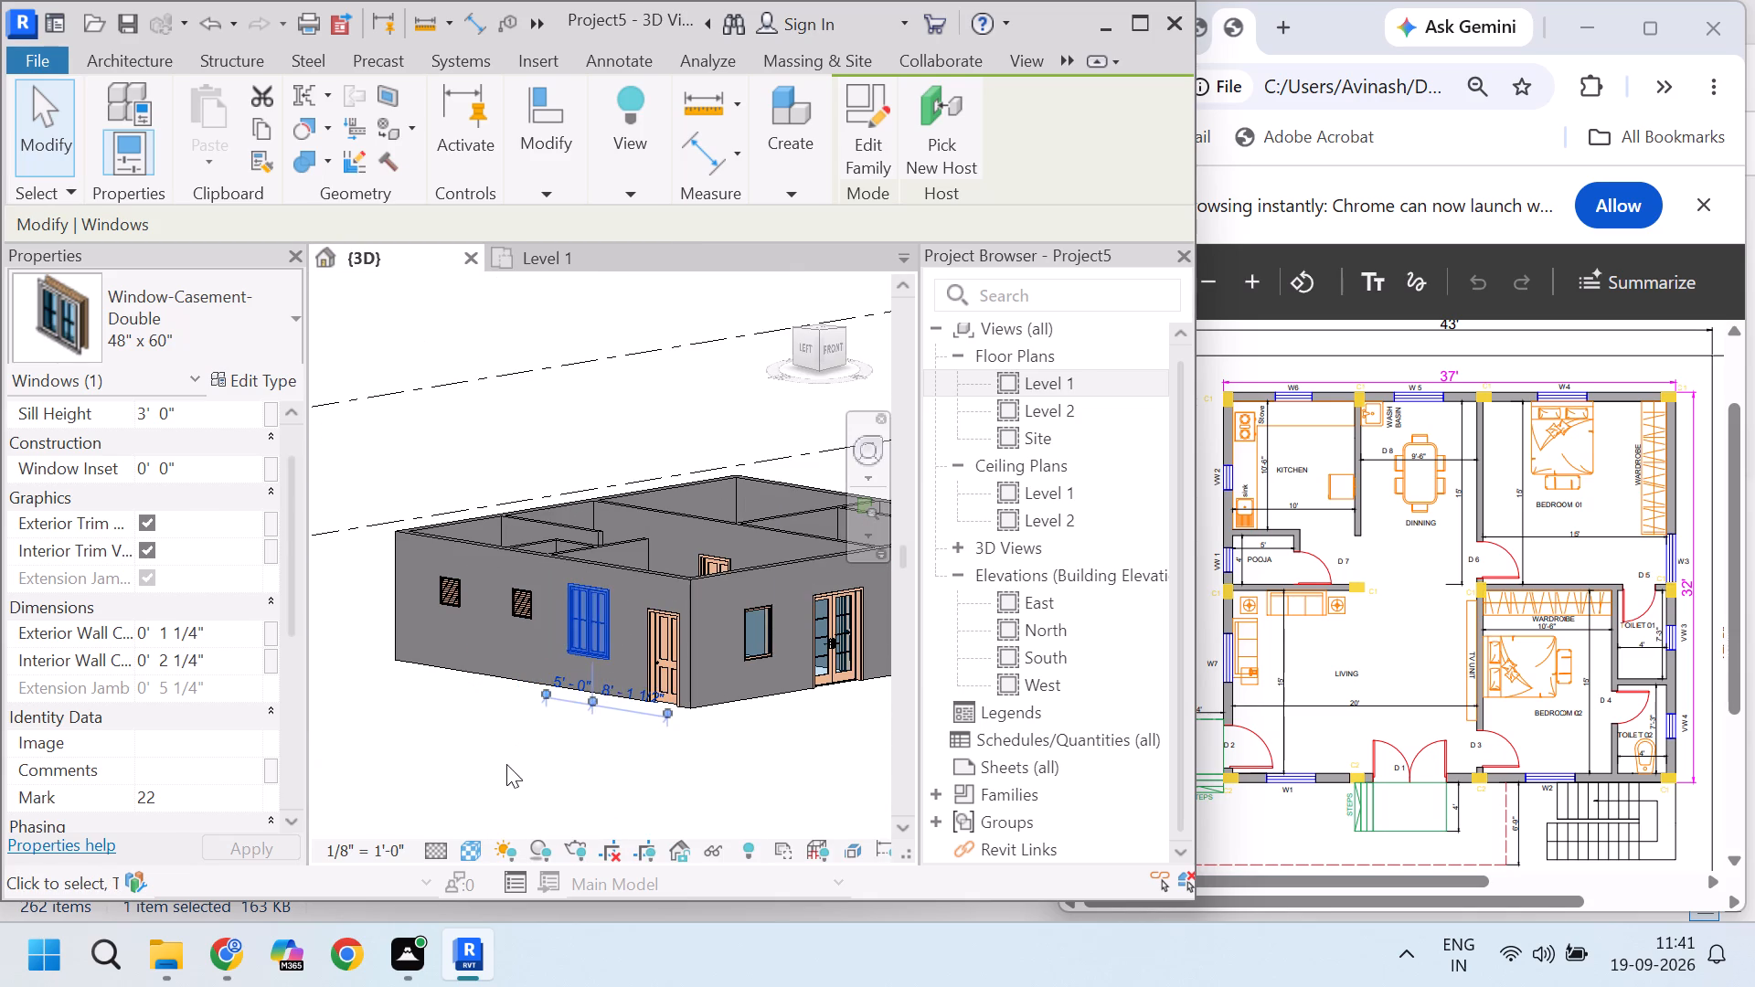
left_click(506, 764)
scroll(637, 568, "up", 9)
scroll(531, 735, "down", 9)
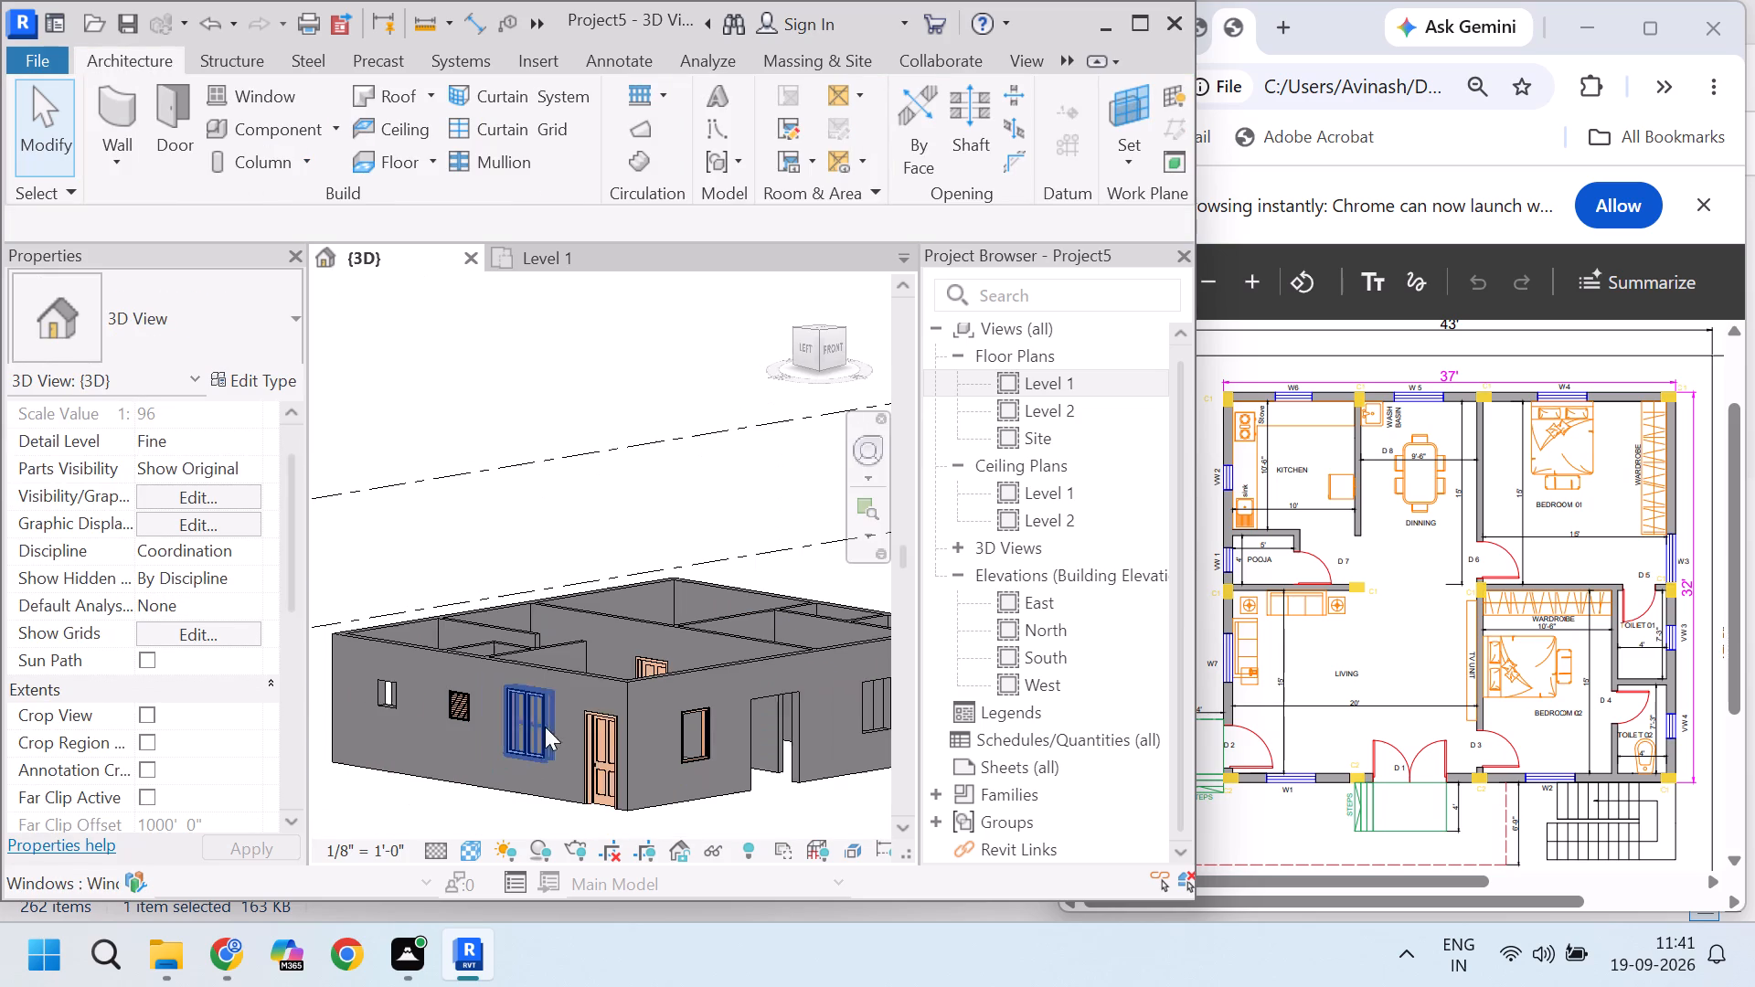
scroll(613, 631, "down", 5)
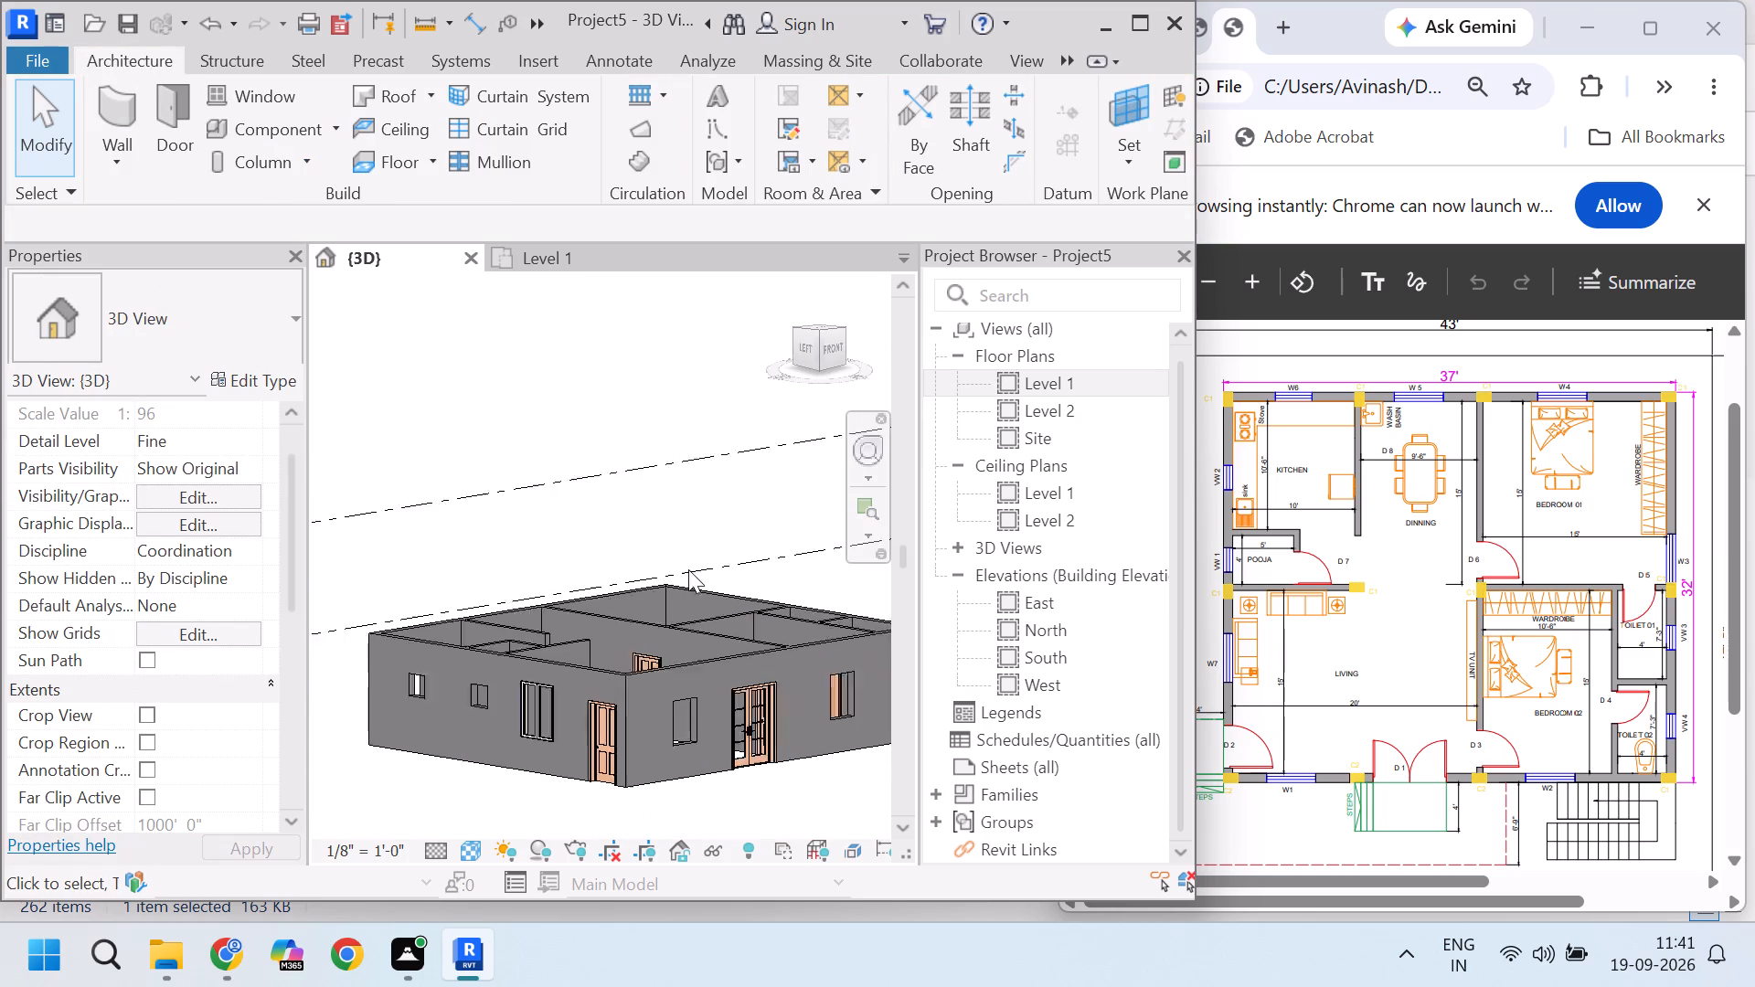
left_click_drag(798, 337, 886, 328)
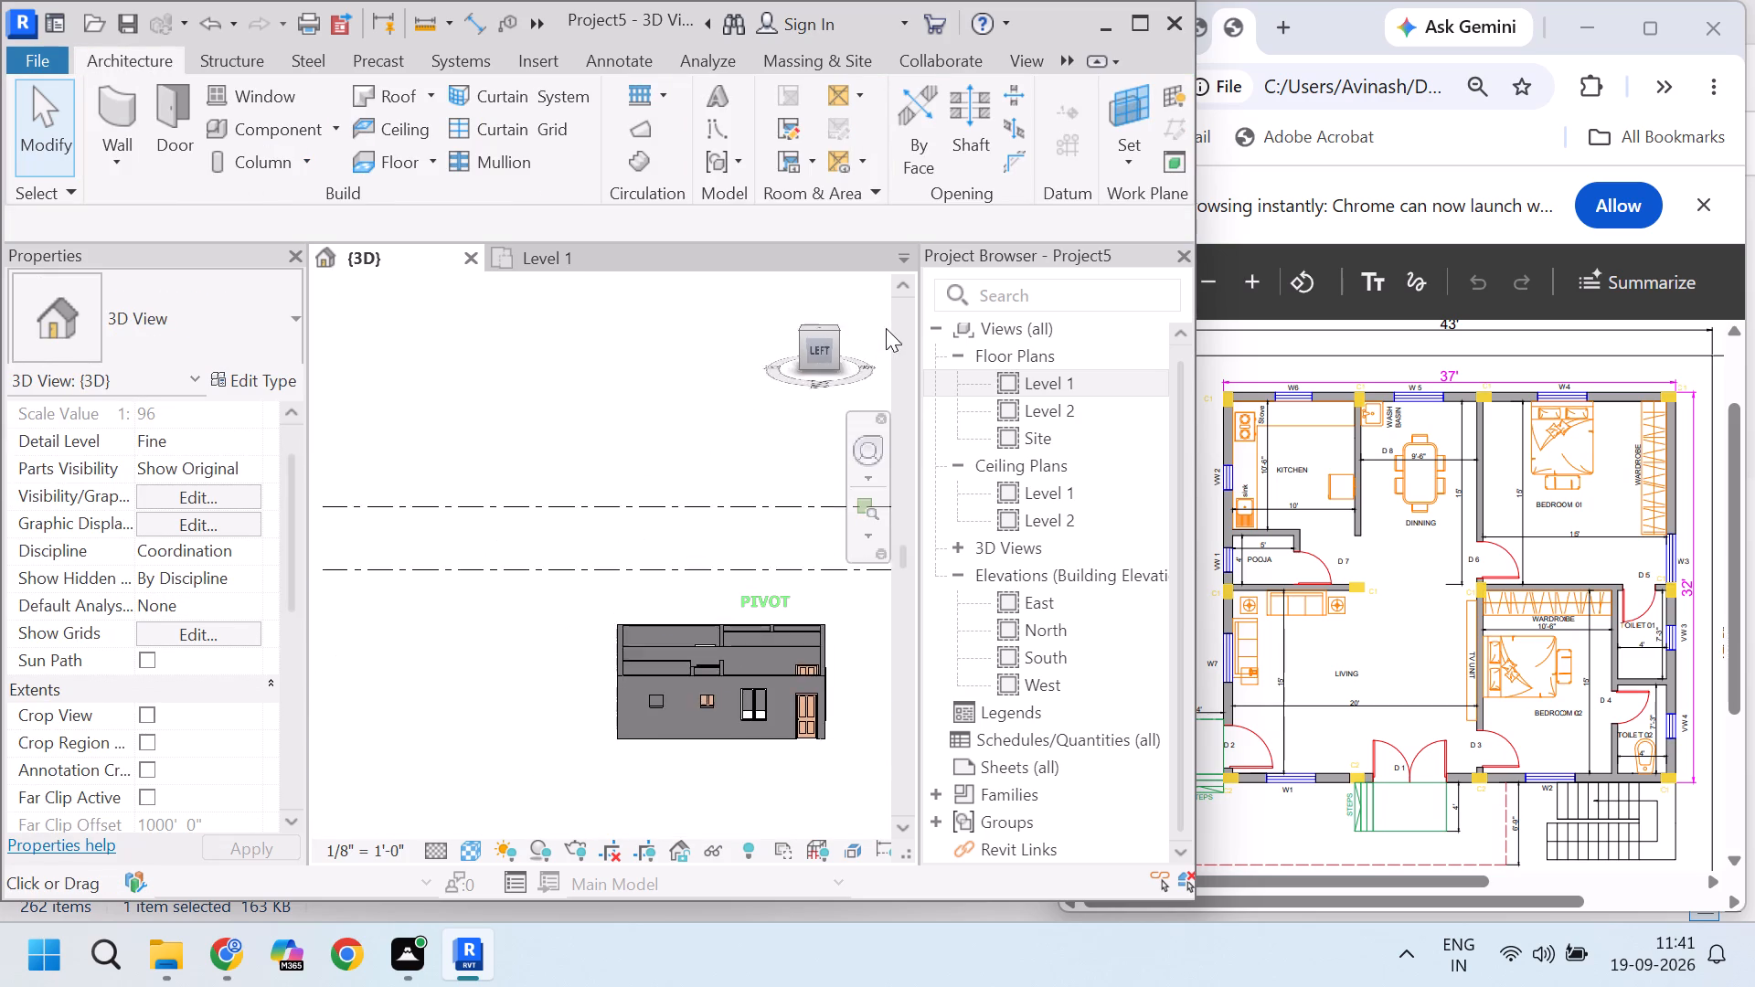
left_click_drag(886, 328, 678, 414)
scroll(662, 537, "up", 4)
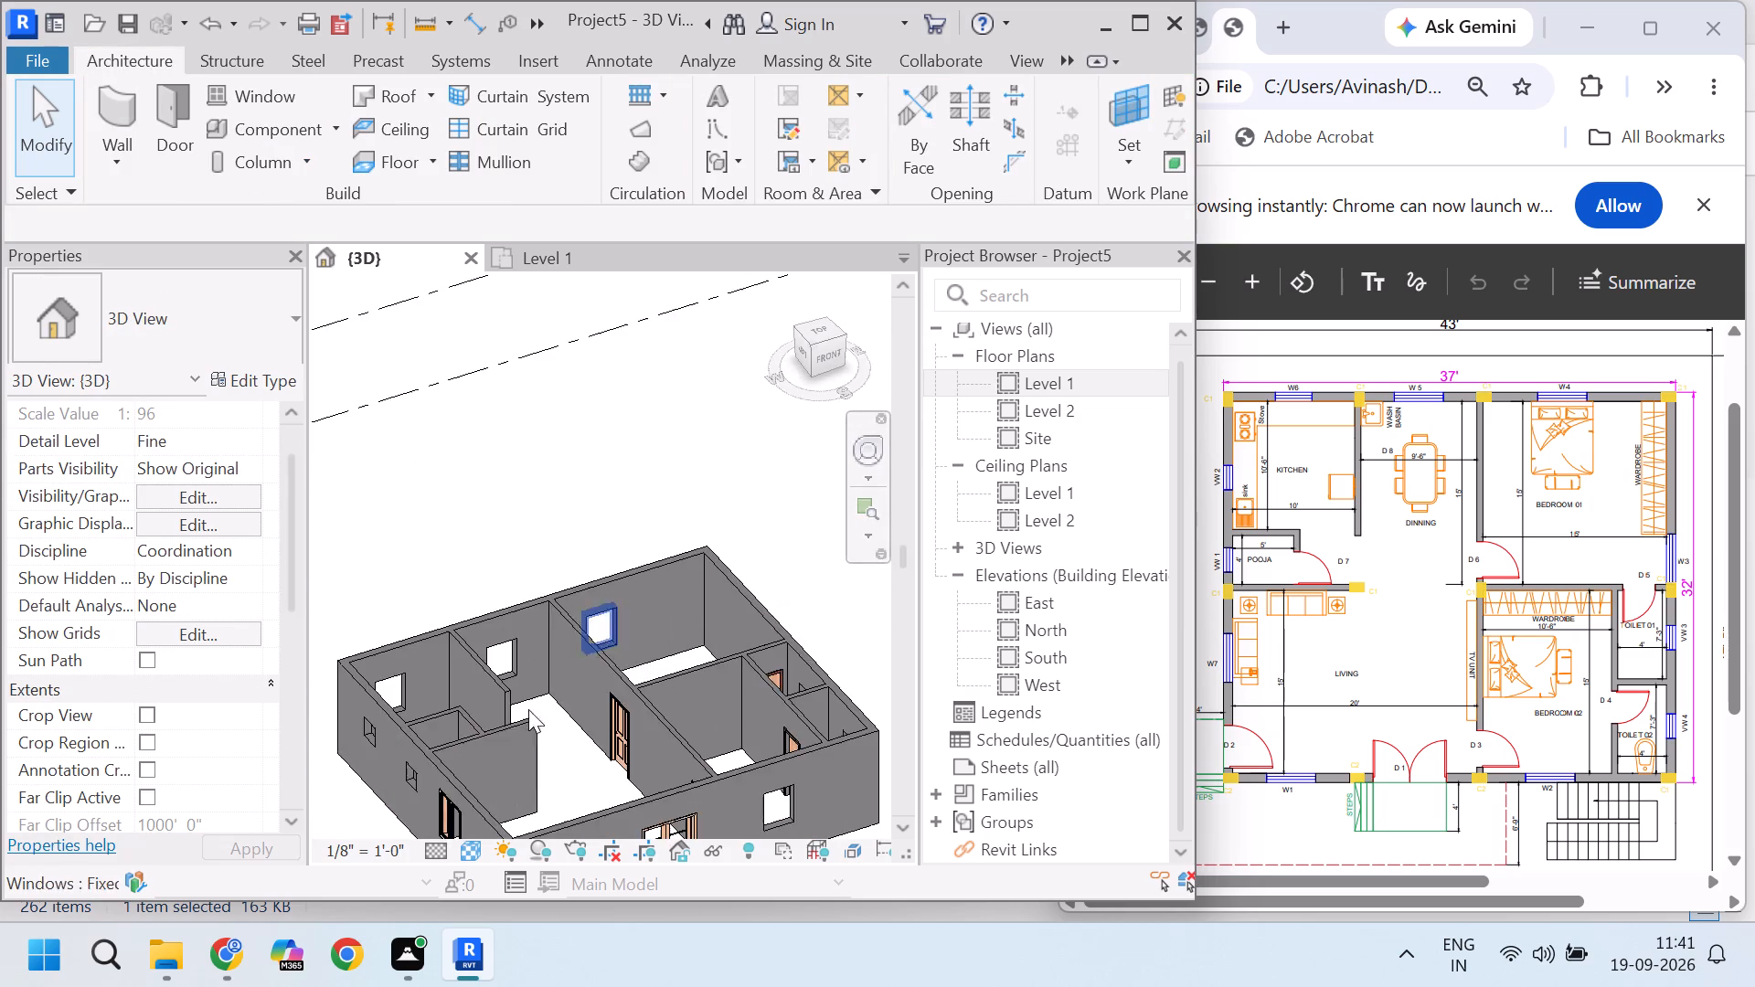
scroll(491, 717, "up", 4)
scroll(707, 631, "down", 4)
scroll(558, 752, "up", 10)
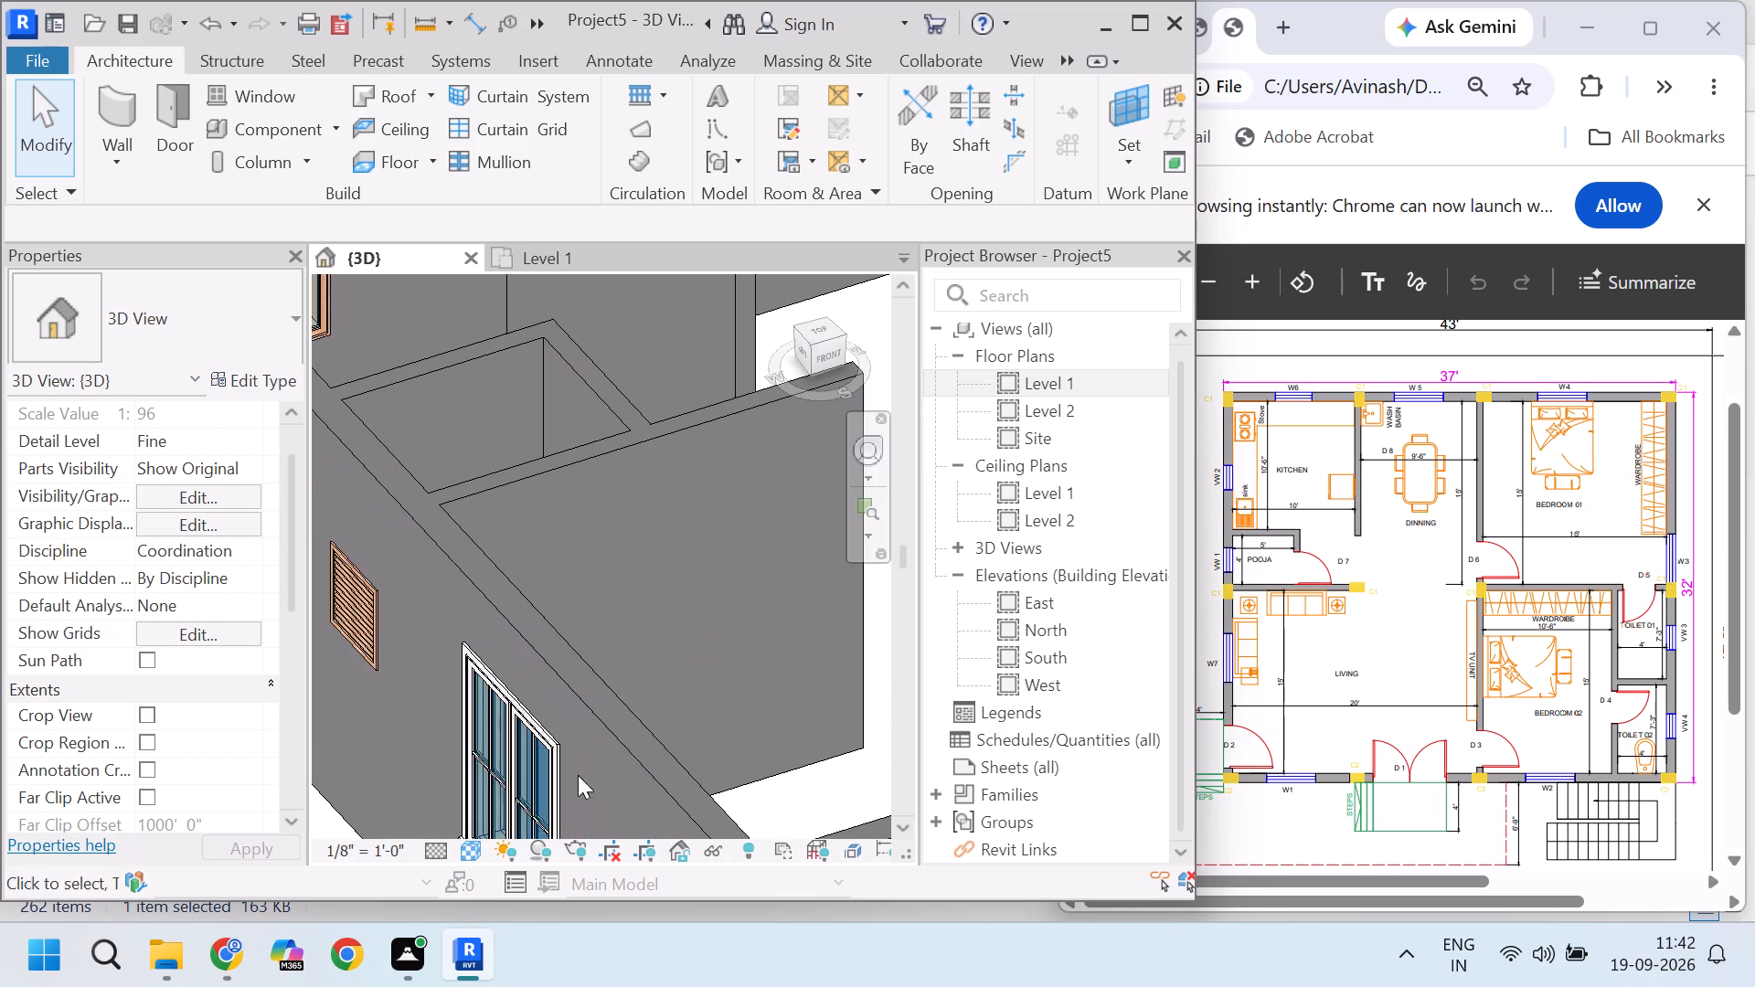
scroll(721, 609, "down", 6)
scroll(656, 685, "up", 4)
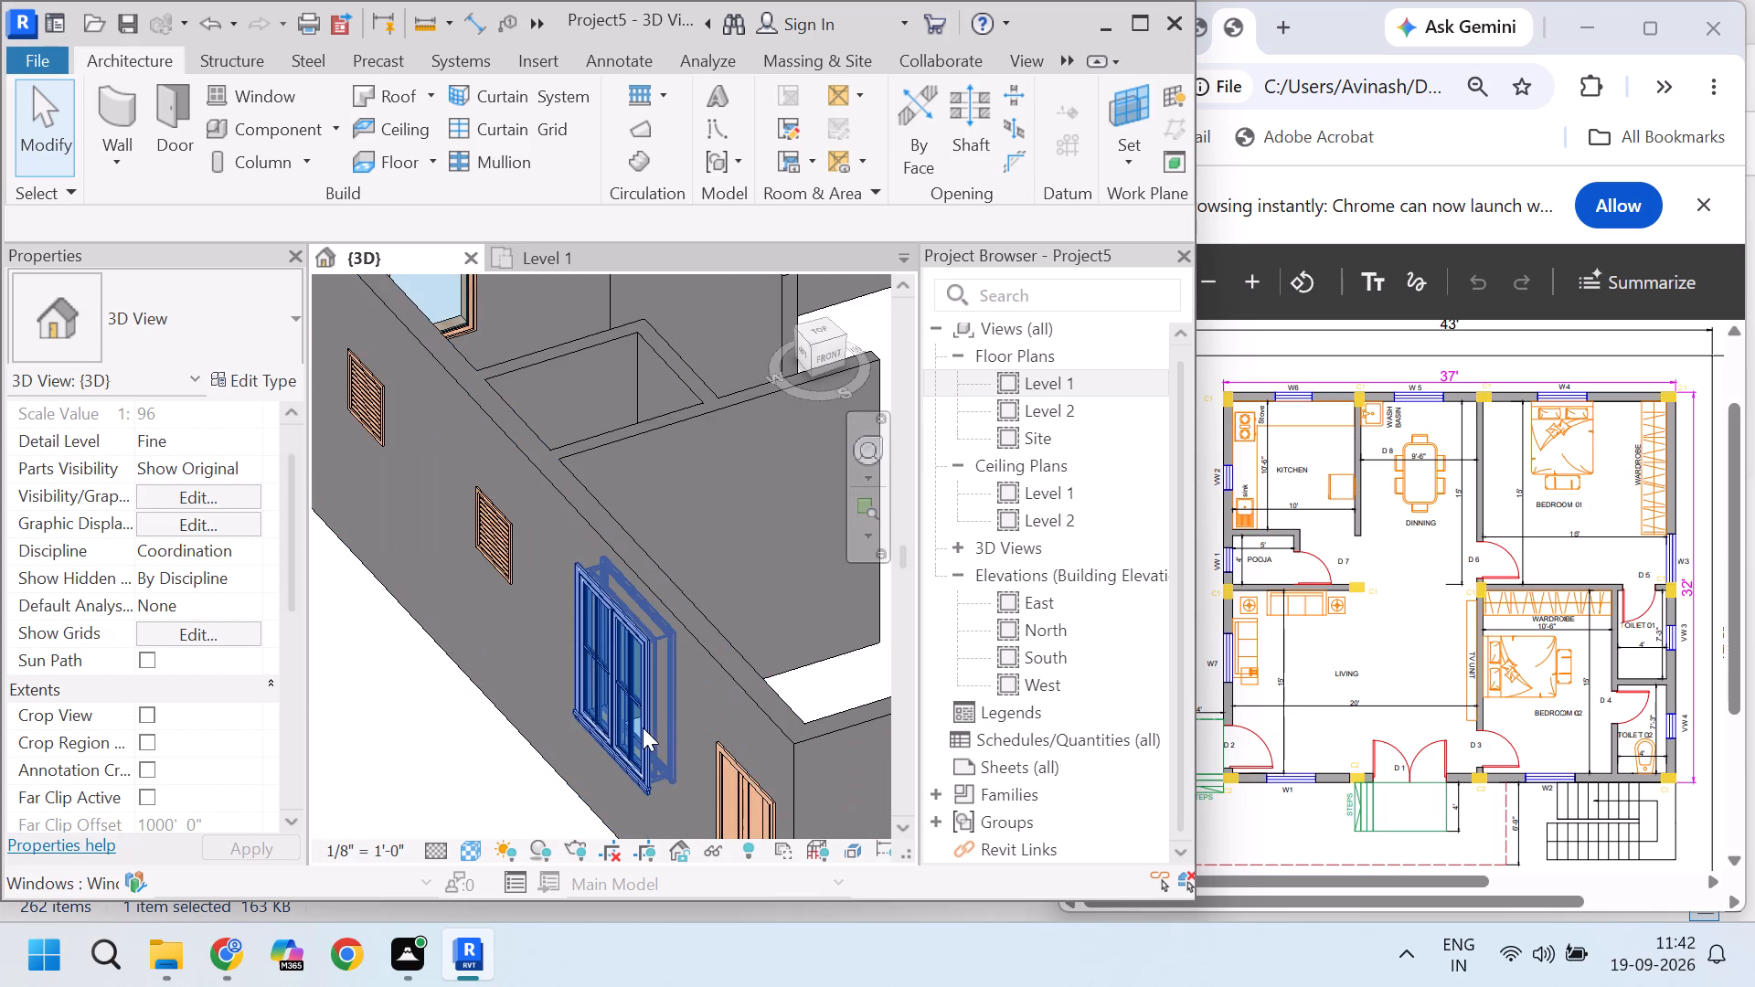
scroll(653, 695, "down", 3)
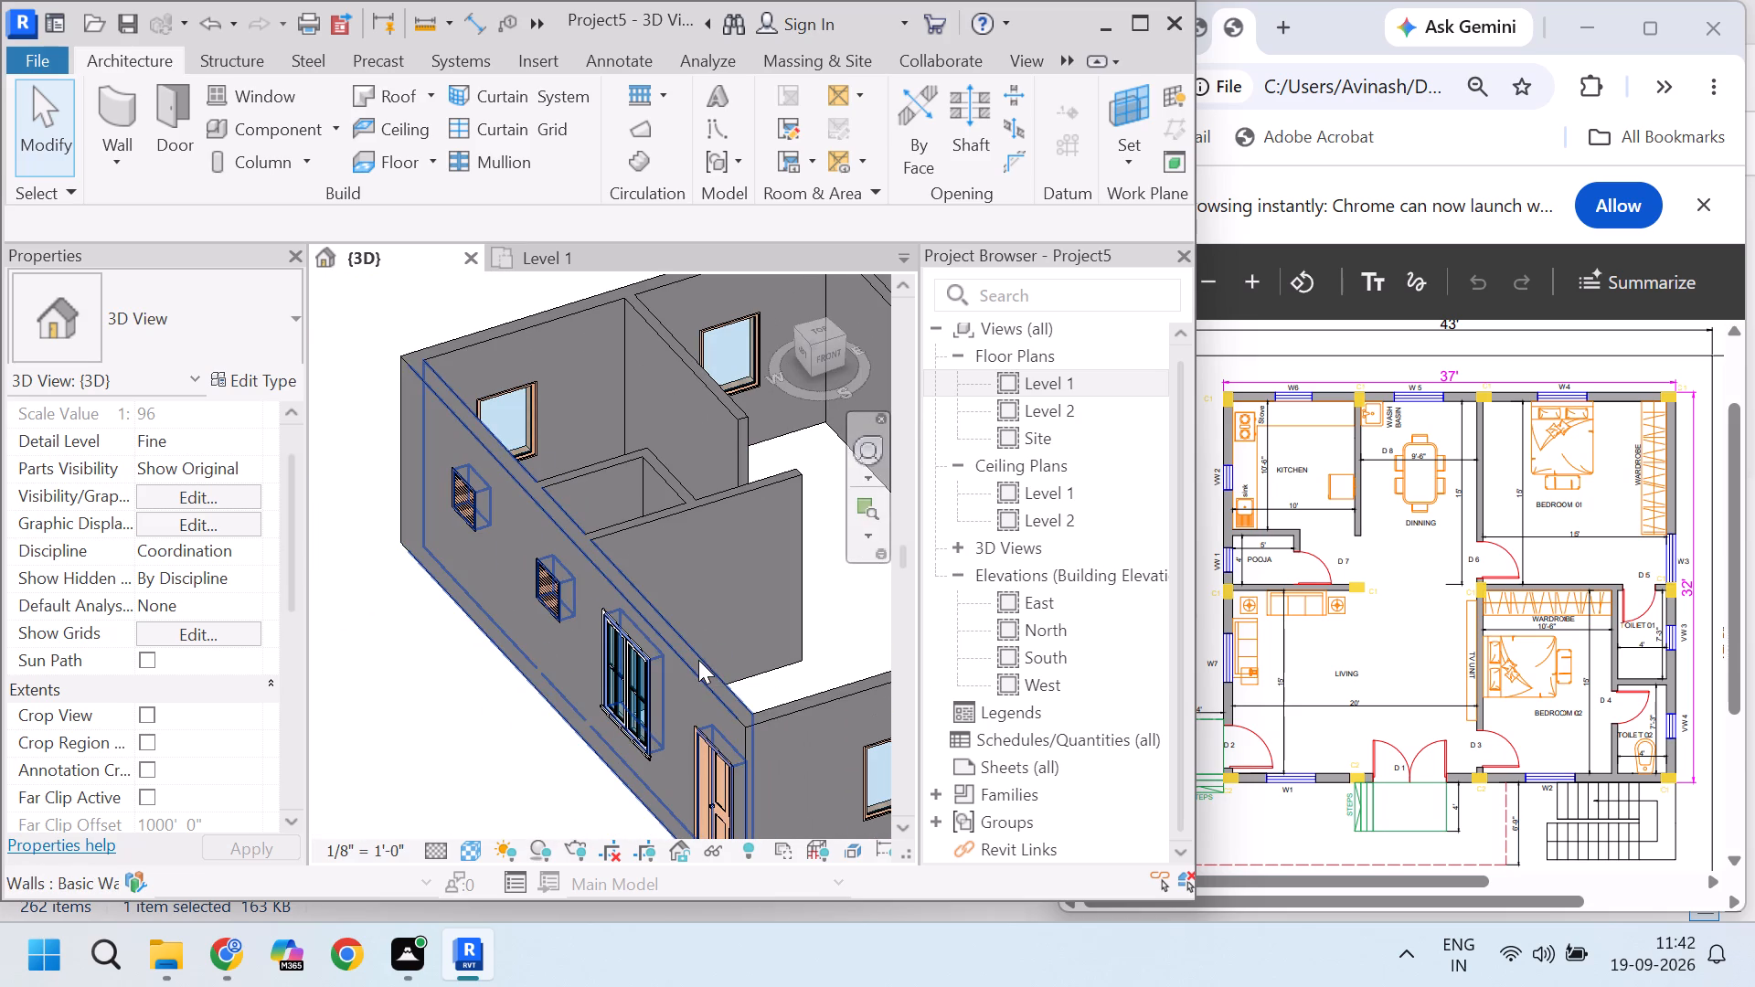
scroll(674, 643, "down", 6)
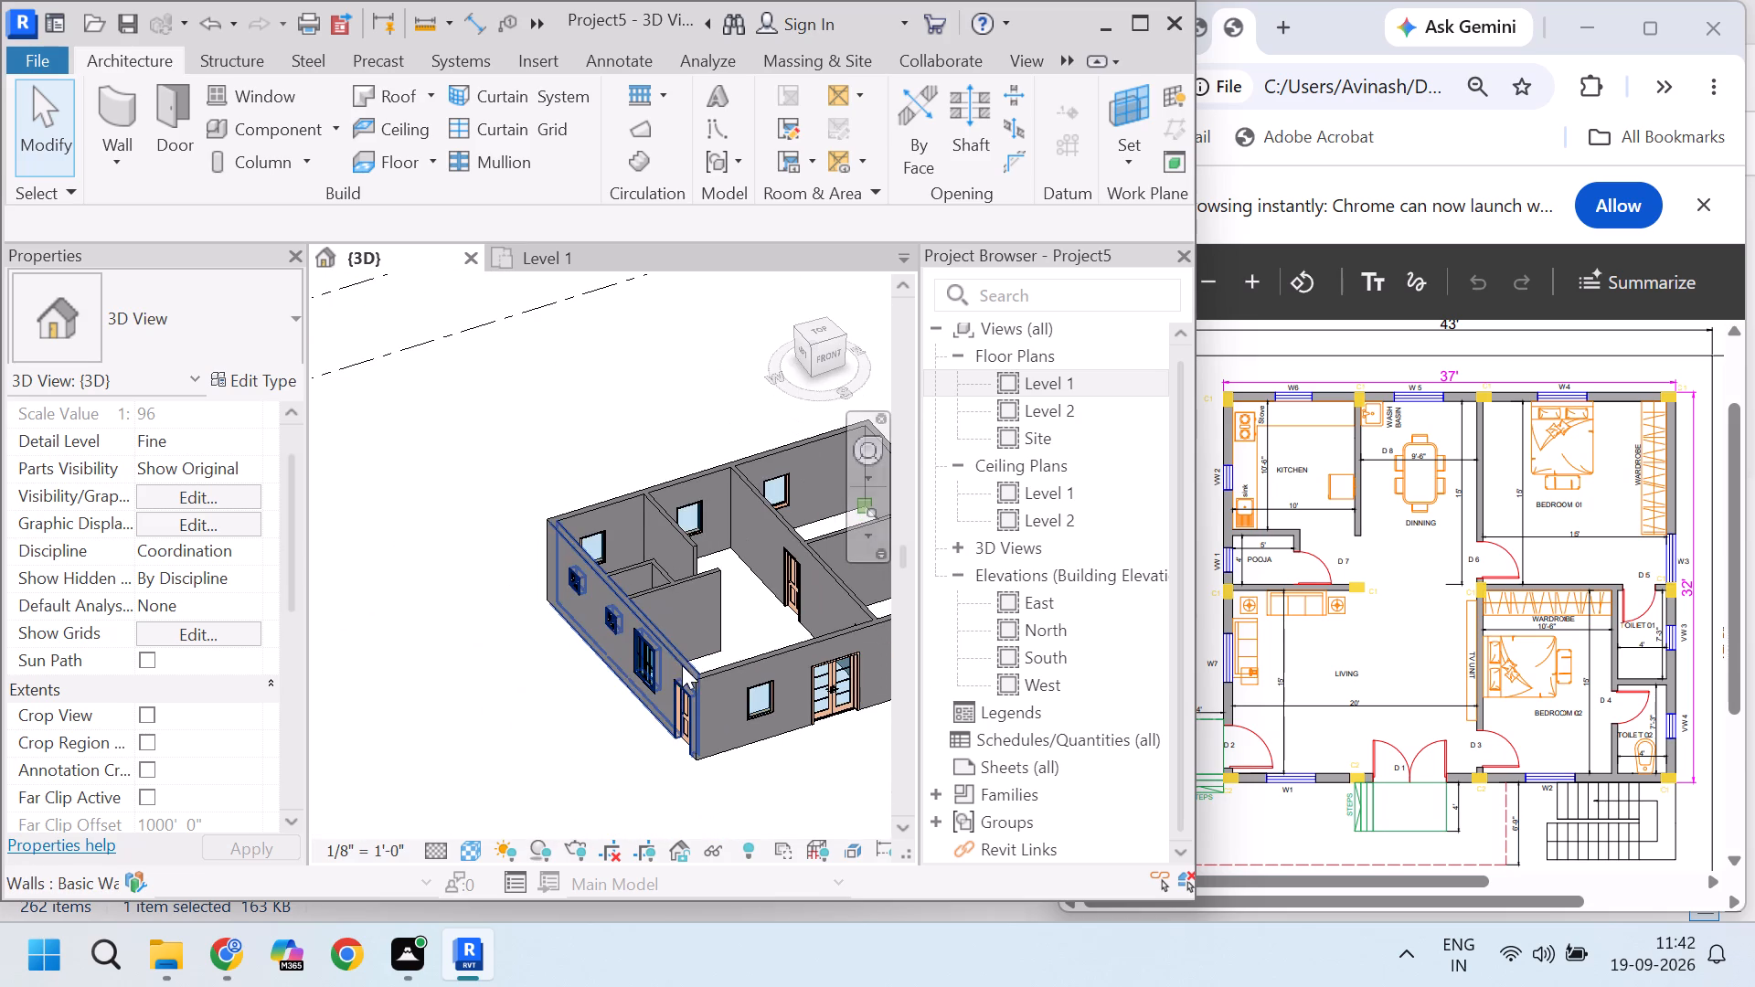
Examine the house's rooms and the windows in the north and west walls in the 3D view.
scroll(656, 652, "down", 4)
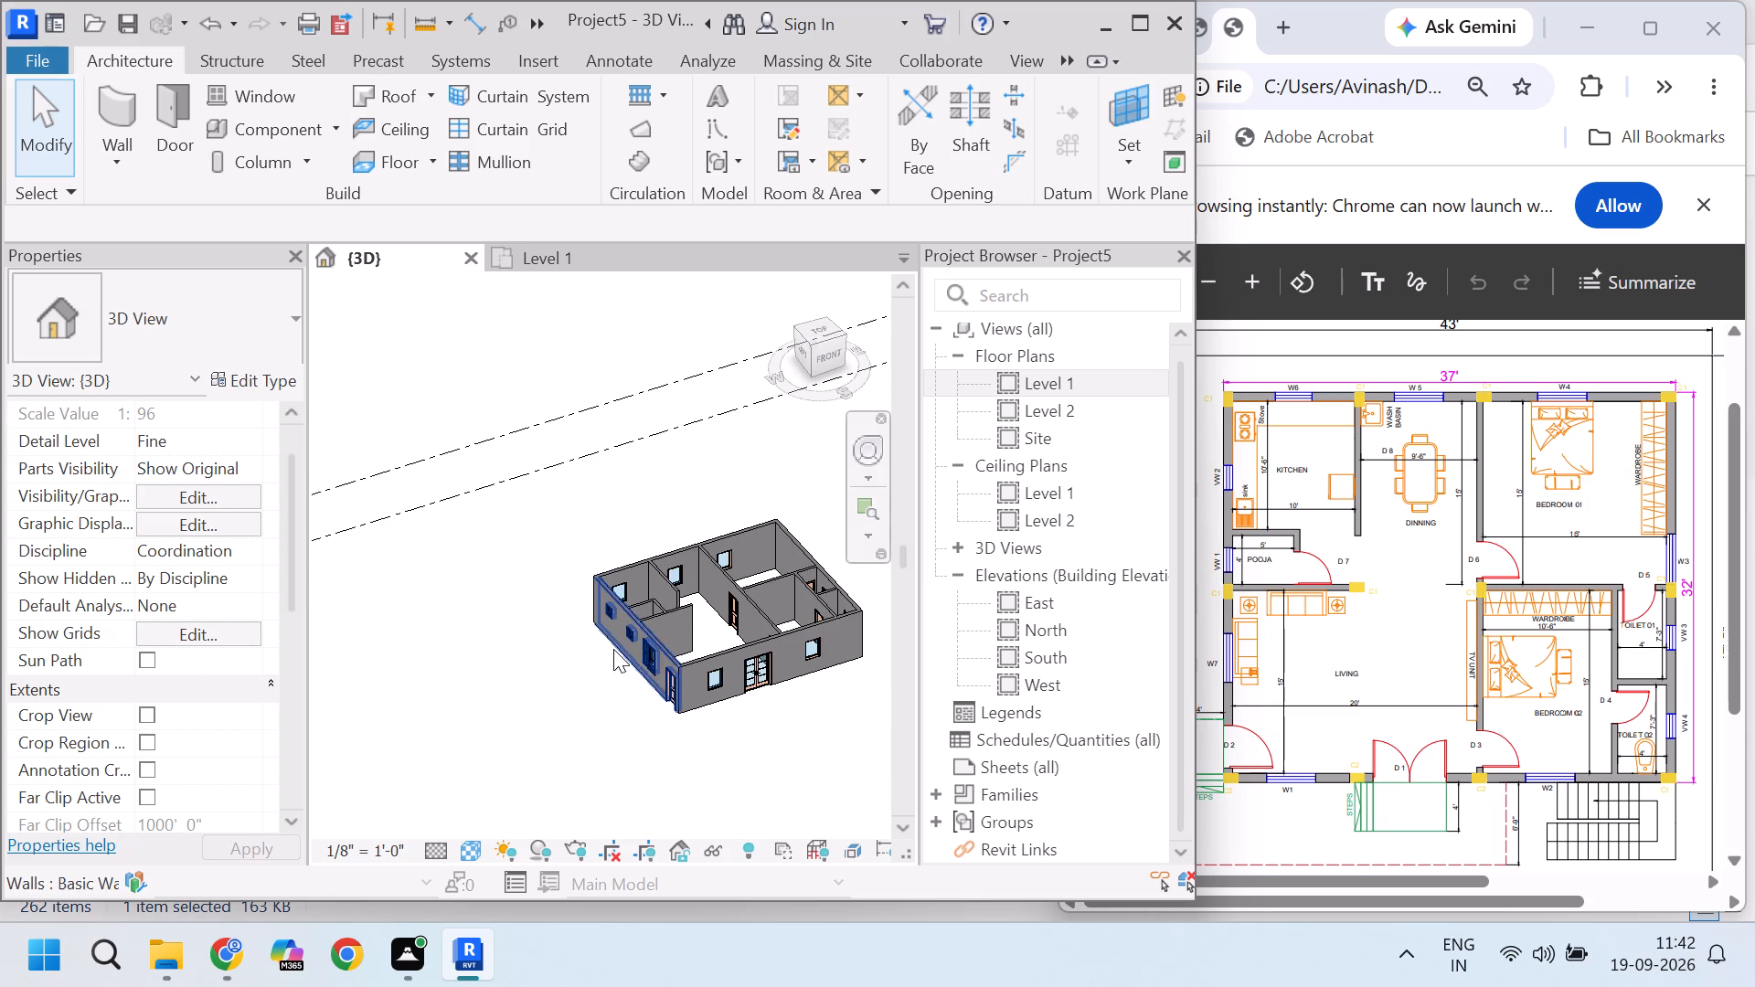
scroll(747, 556, "up", 7)
scroll(645, 603, "up", 1)
scroll(519, 599, "up", 1)
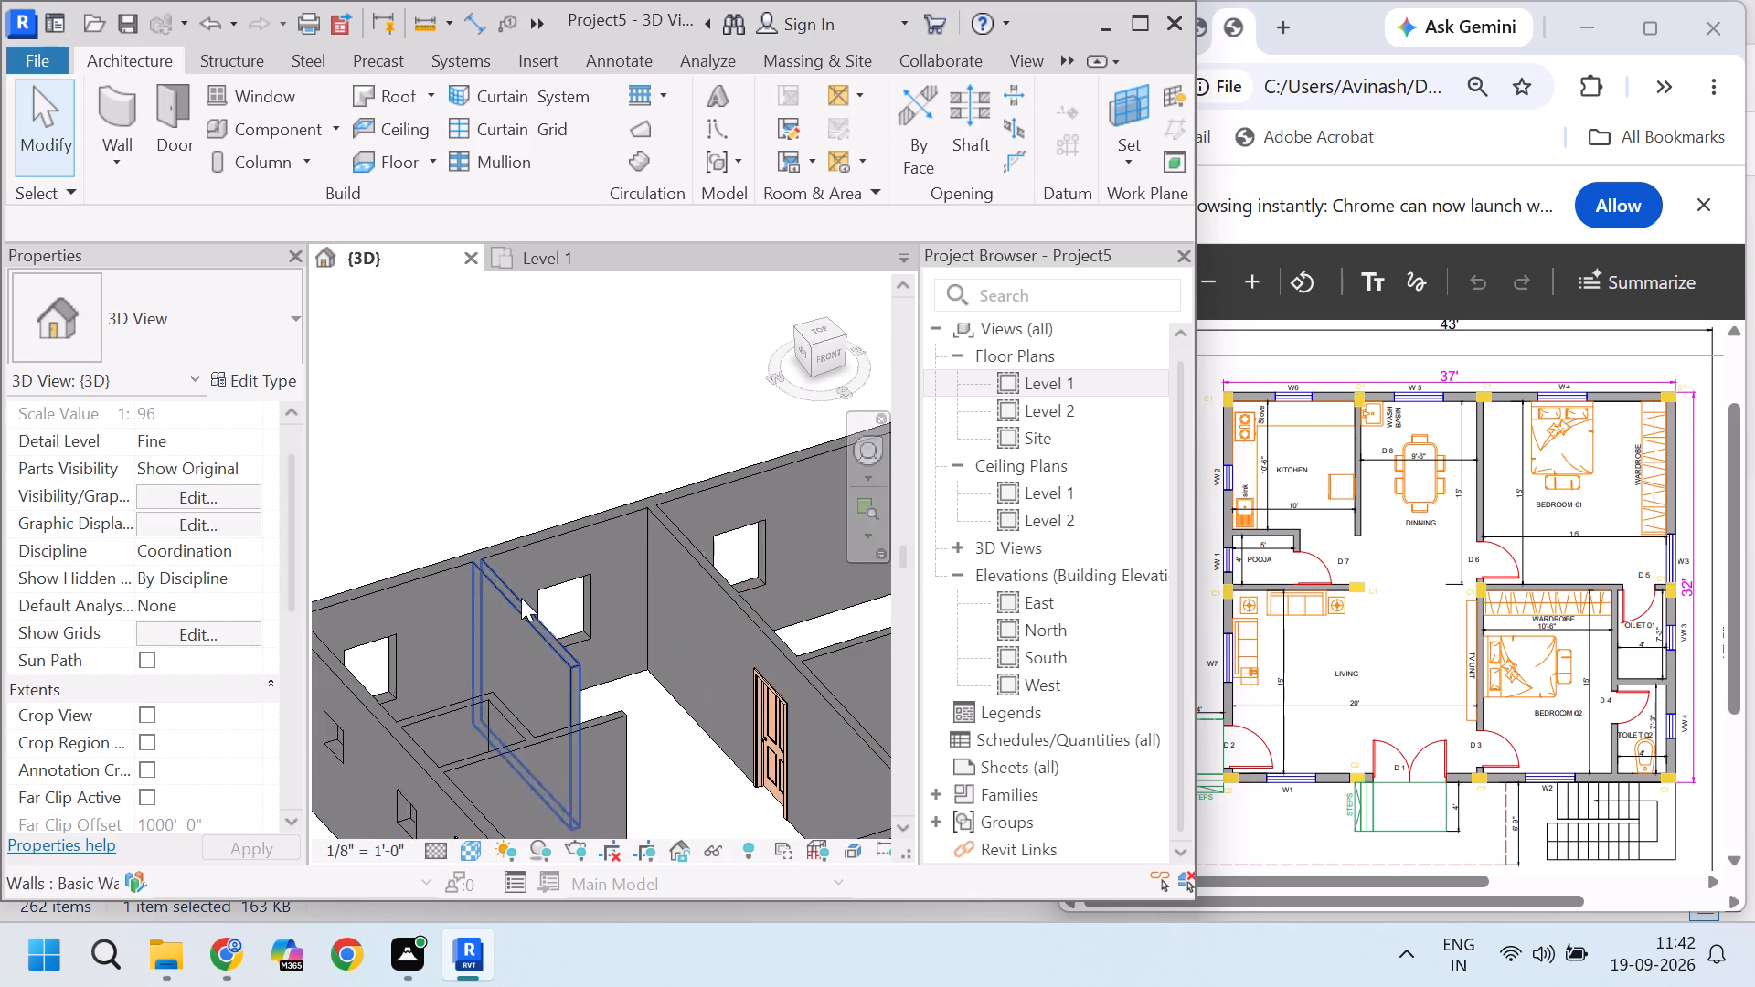
scroll(584, 599, "up", 2)
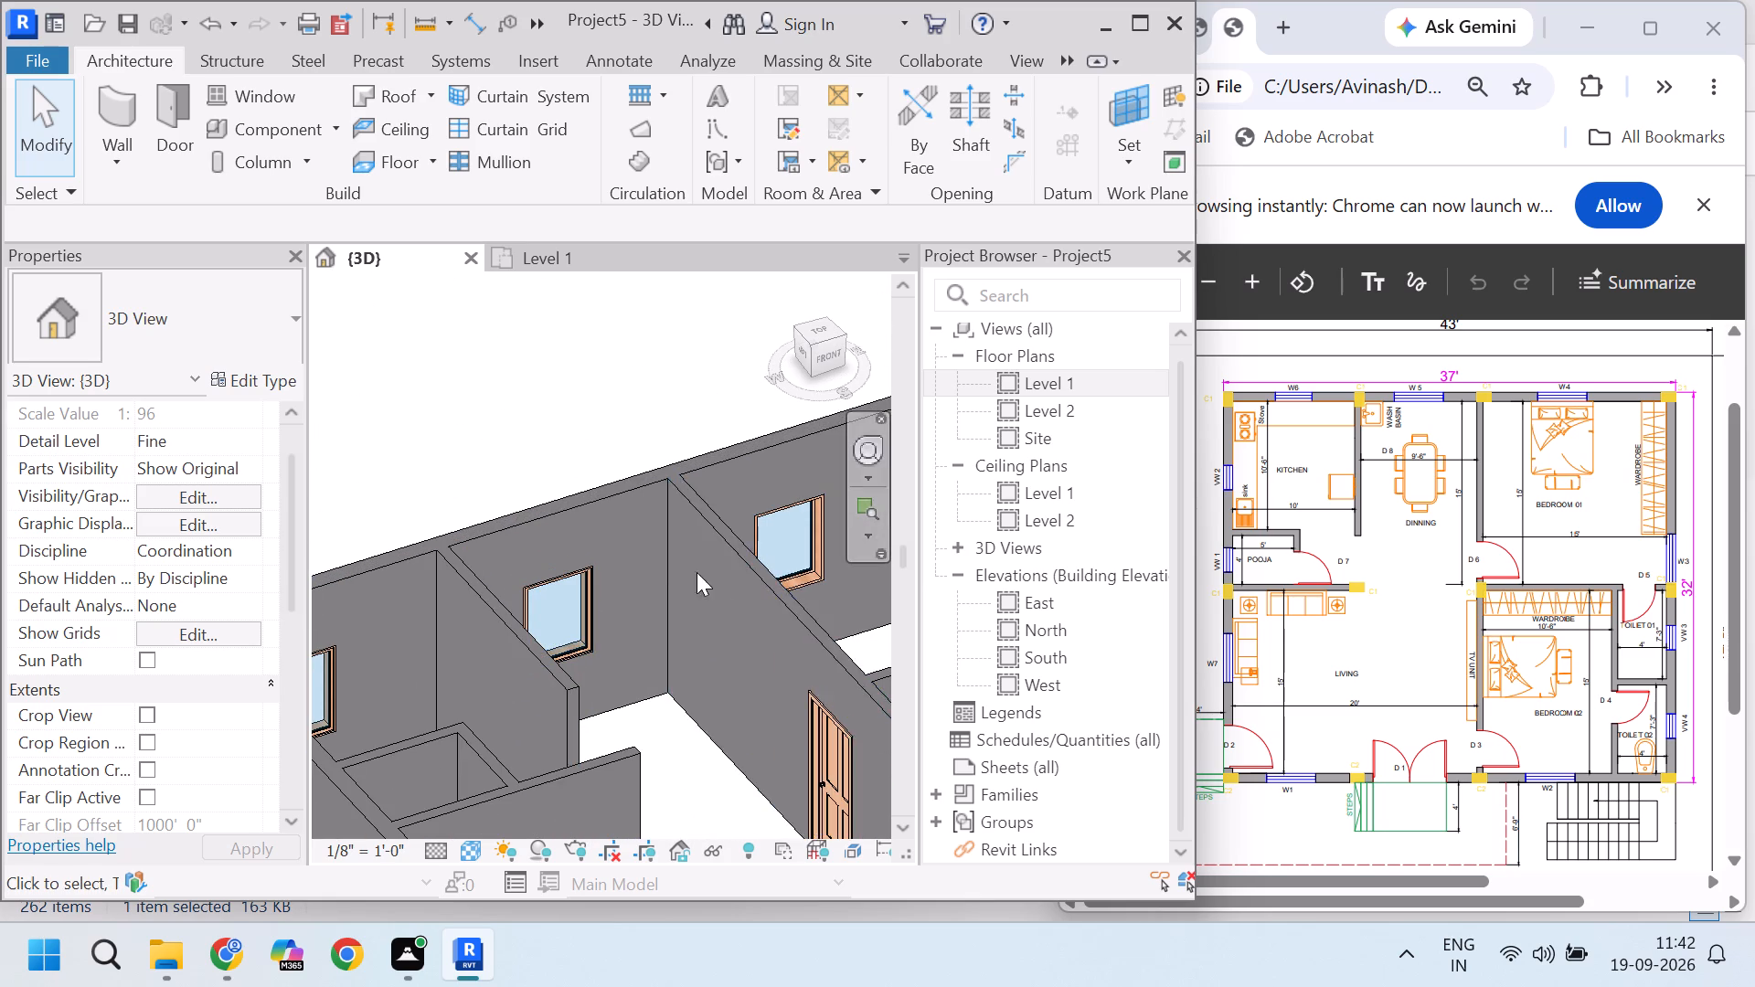
scroll(653, 569, "down", 13)
scroll(716, 540, "up", 3)
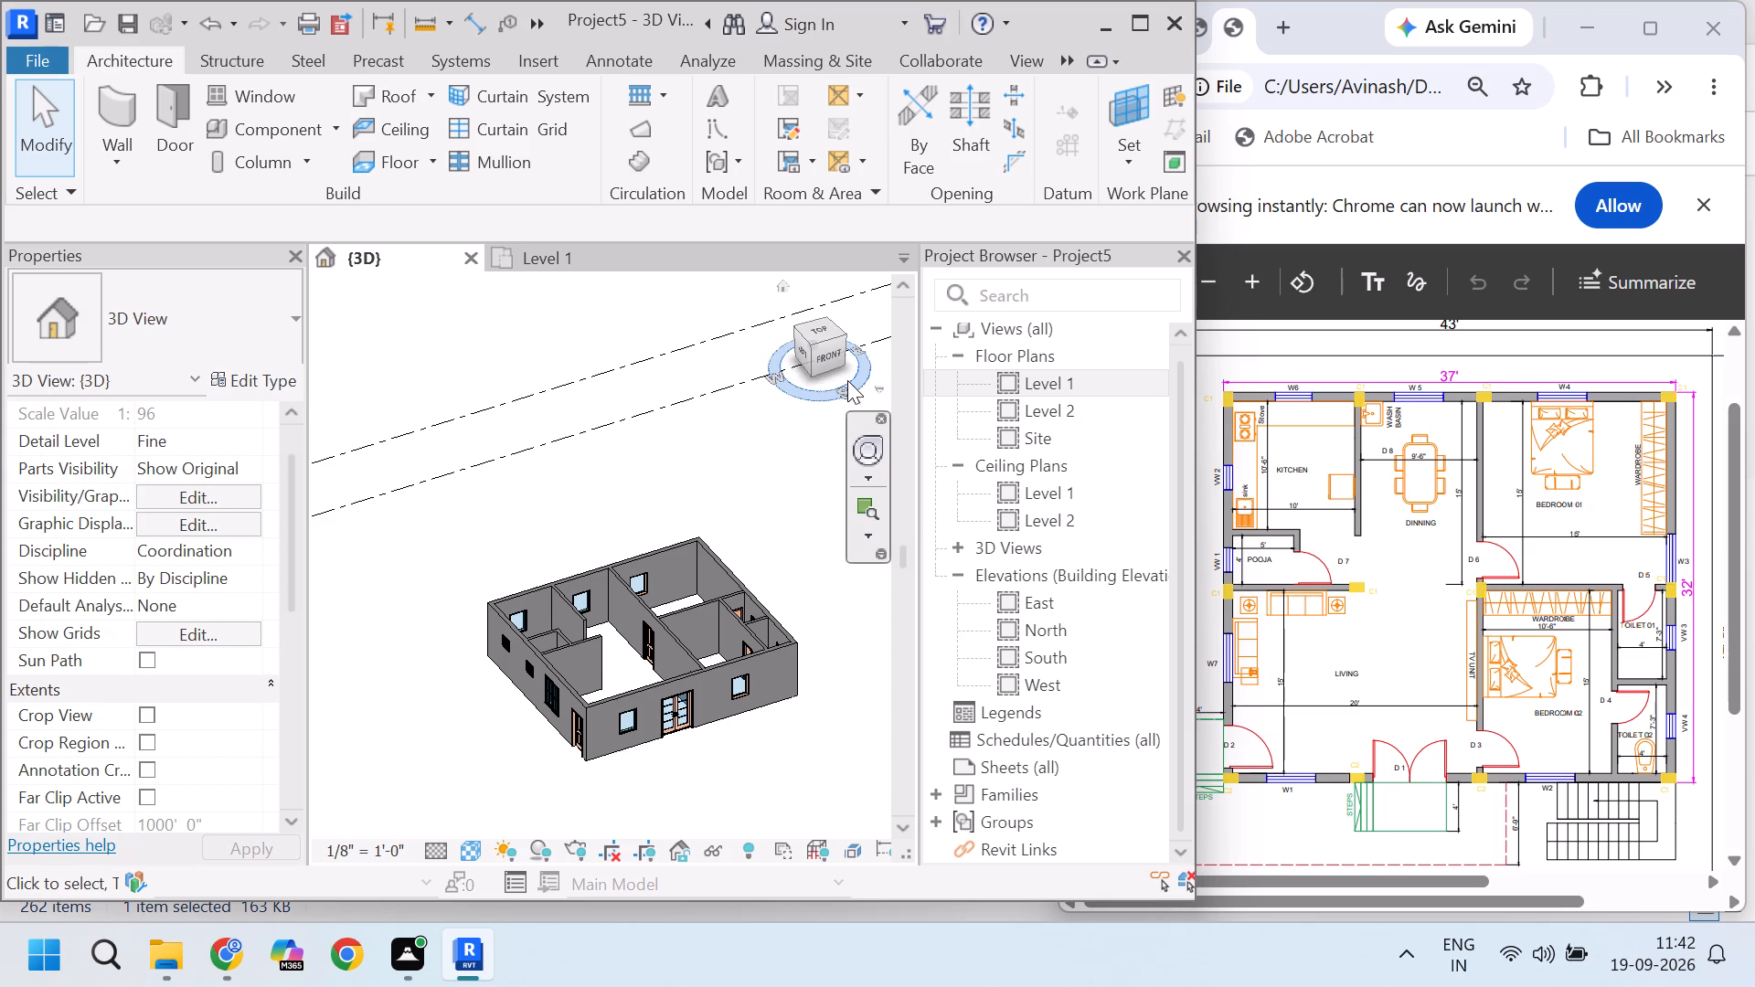
Orient the 3D view to the southeast corner and examine the south wall's fixed windows and double entrance door.
left_click_drag(830, 357, 731, 340)
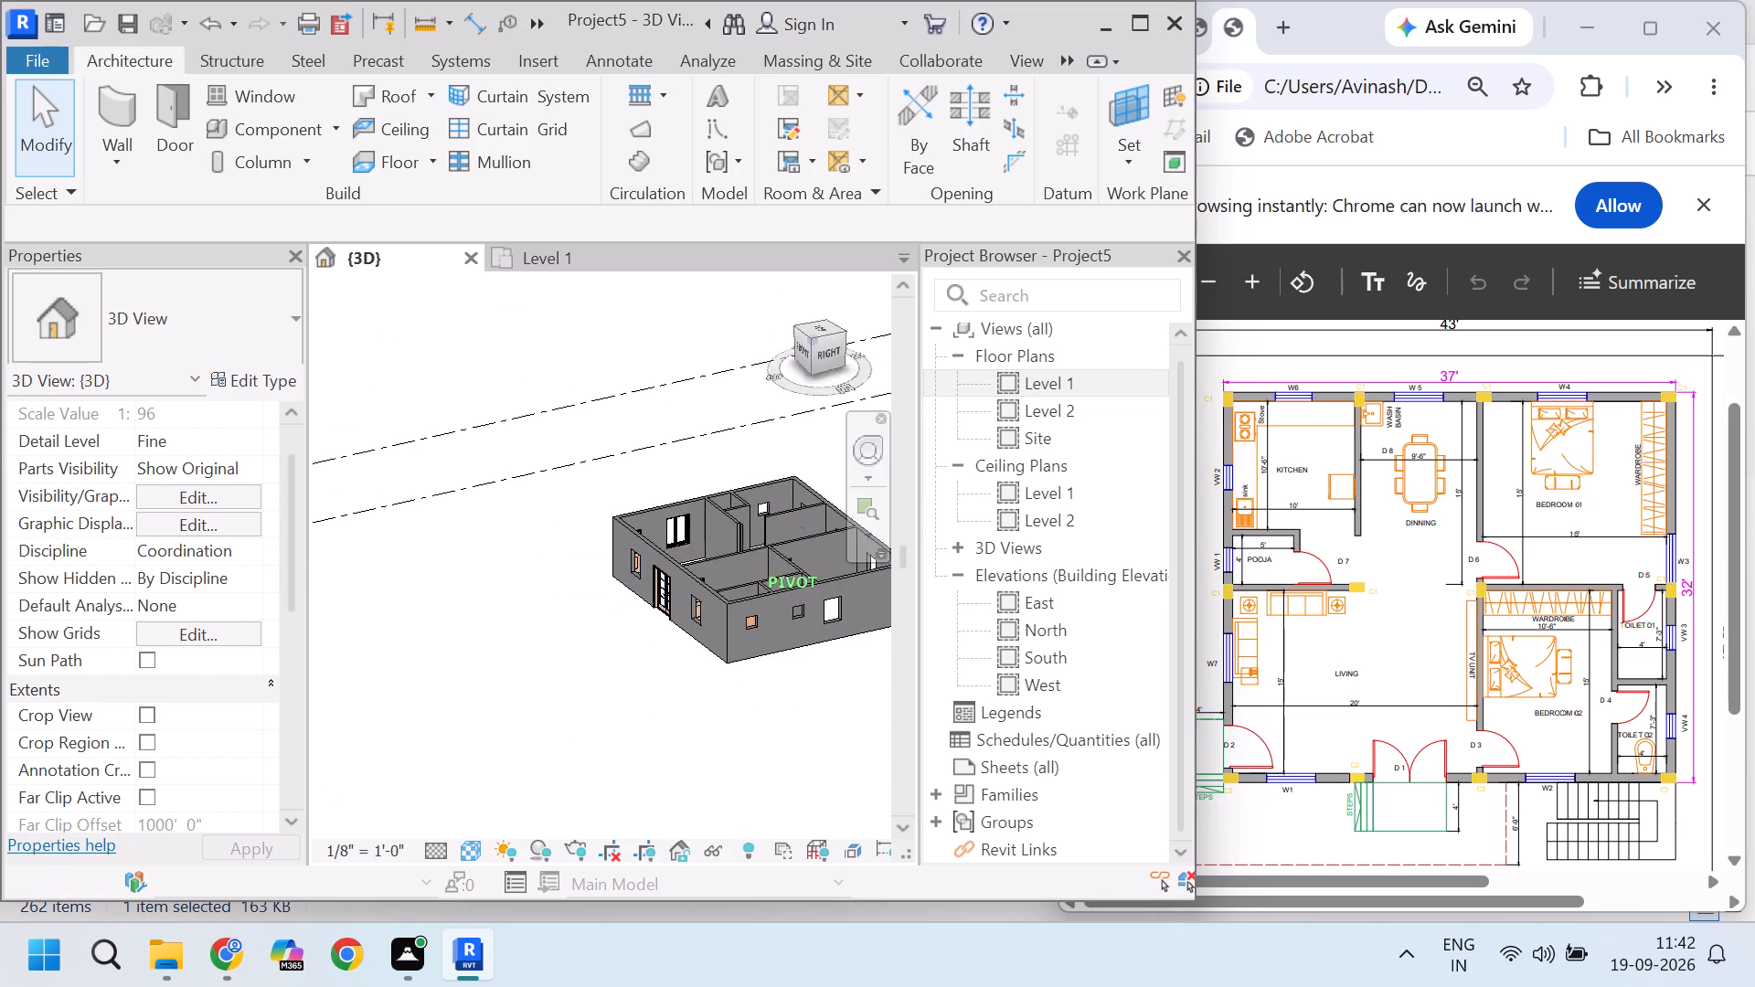
scroll(813, 518, "up", 4)
scroll(557, 525, "down", 9)
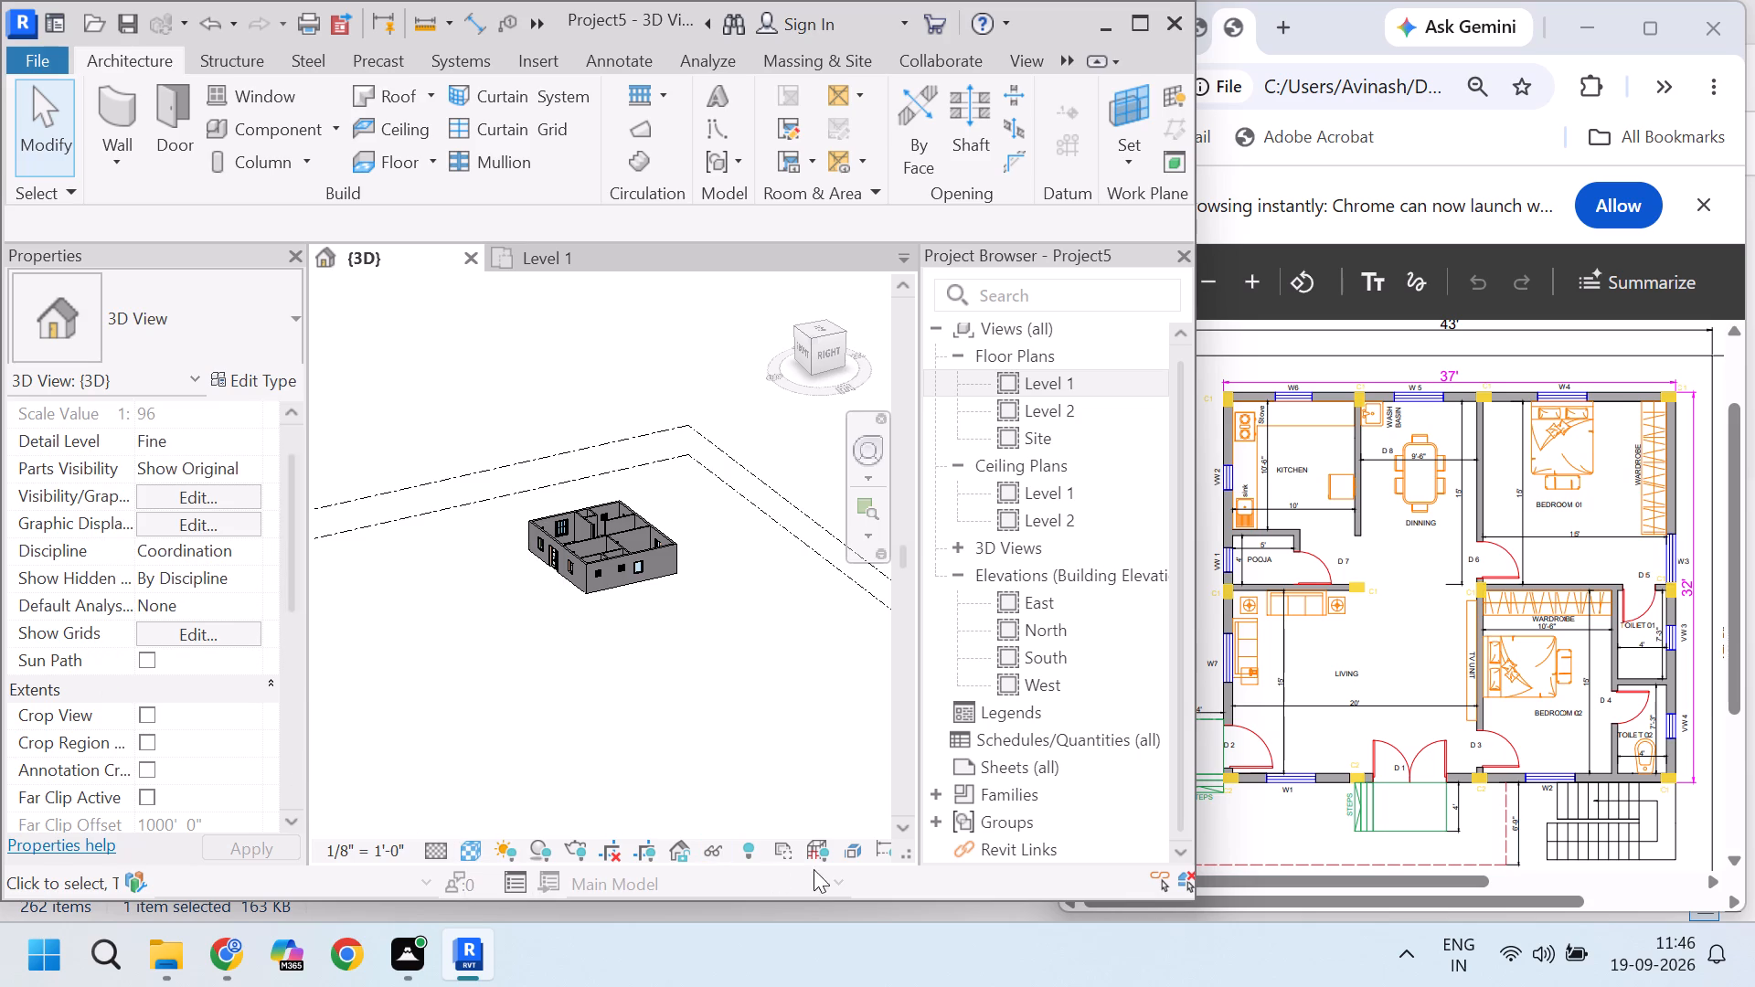
scroll(525, 451, "up", 4)
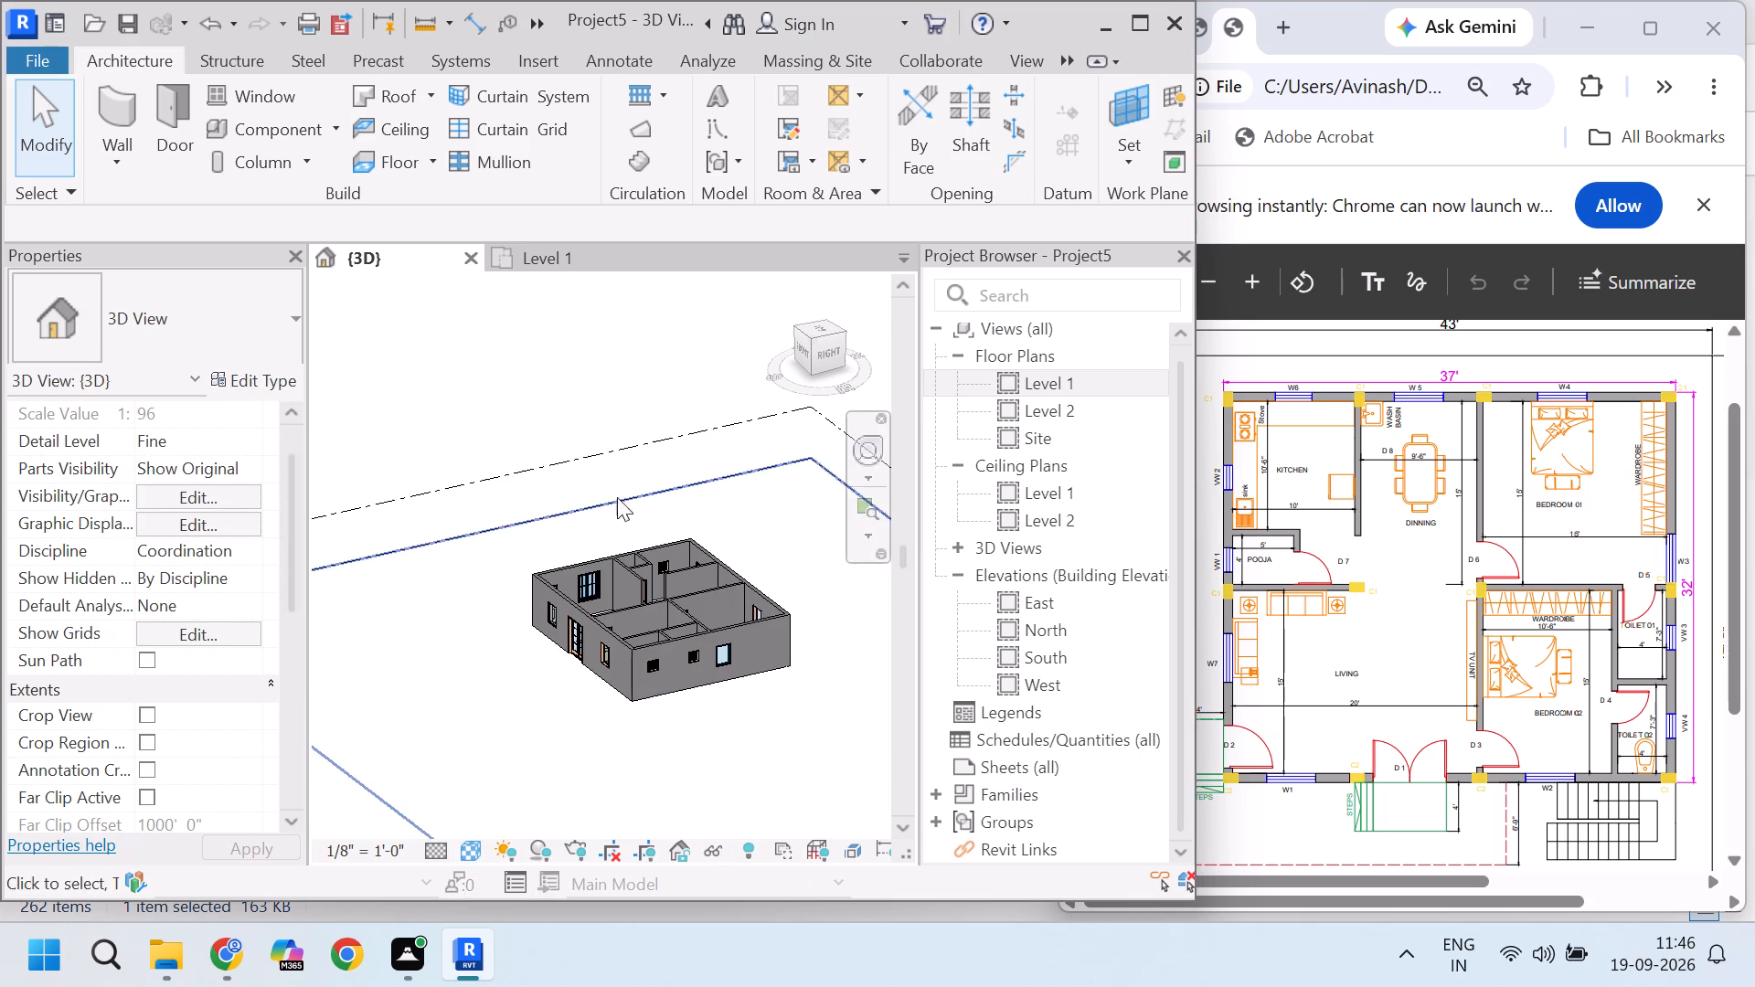
left_click(809, 342)
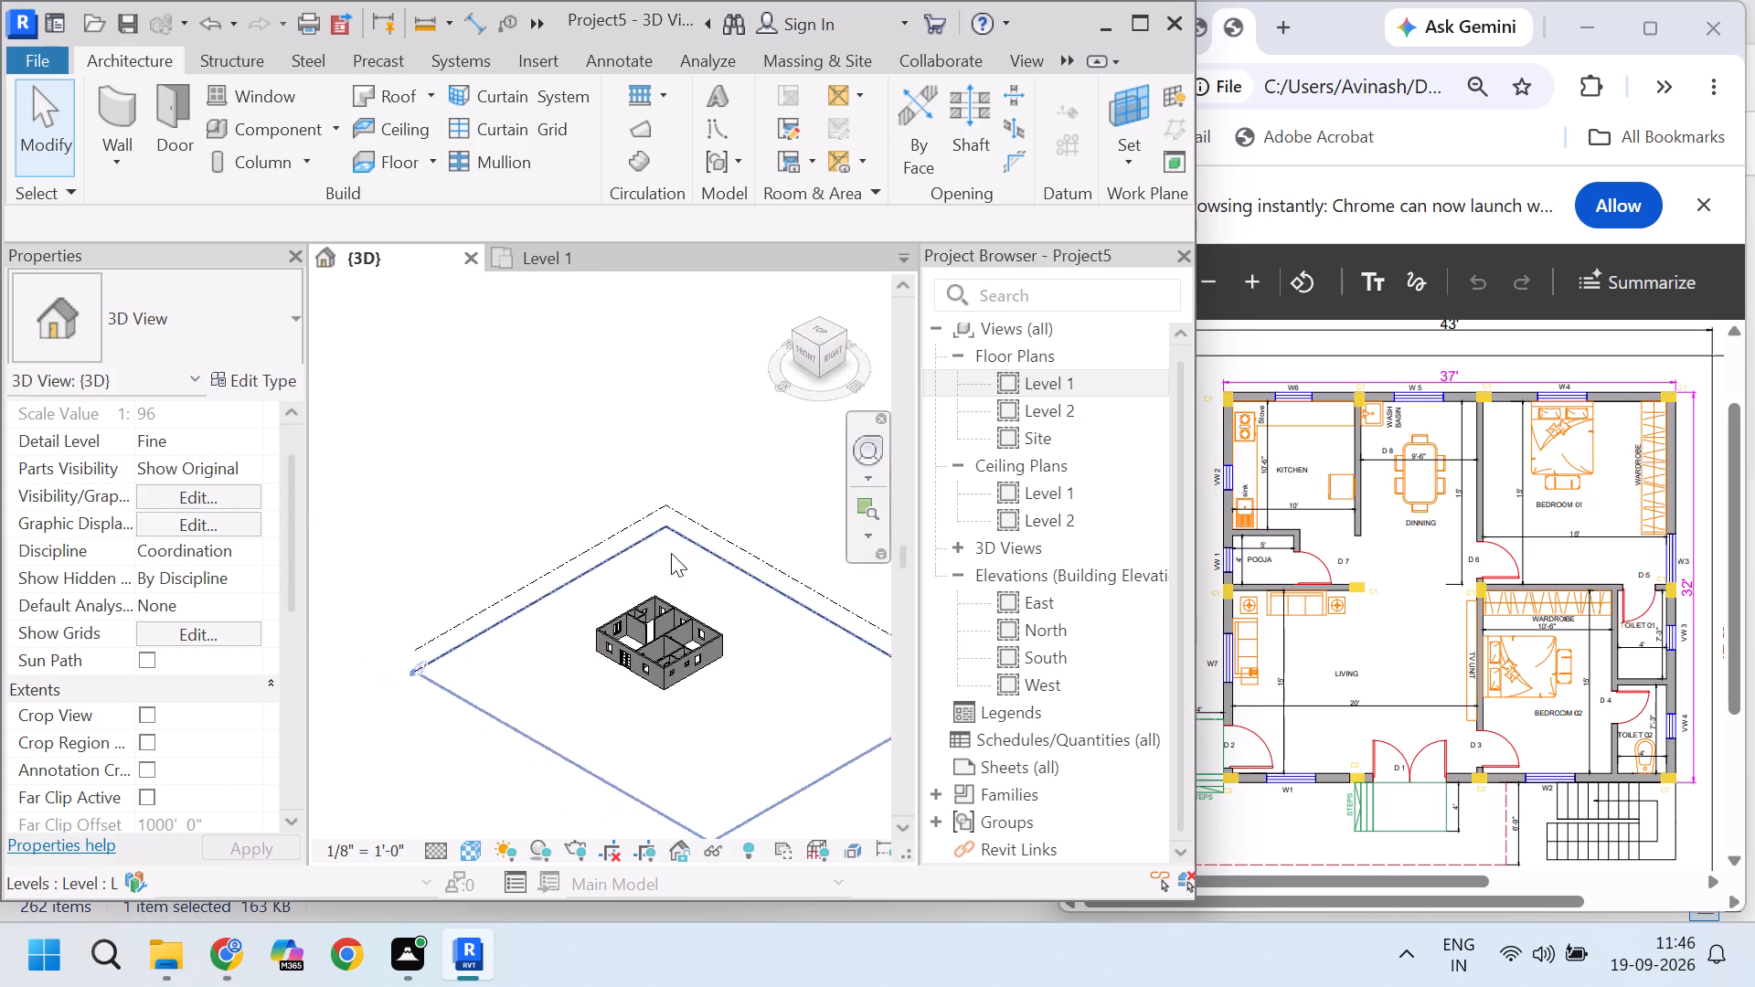
scroll(696, 676, "up", 1)
scroll(487, 464, "up", 4)
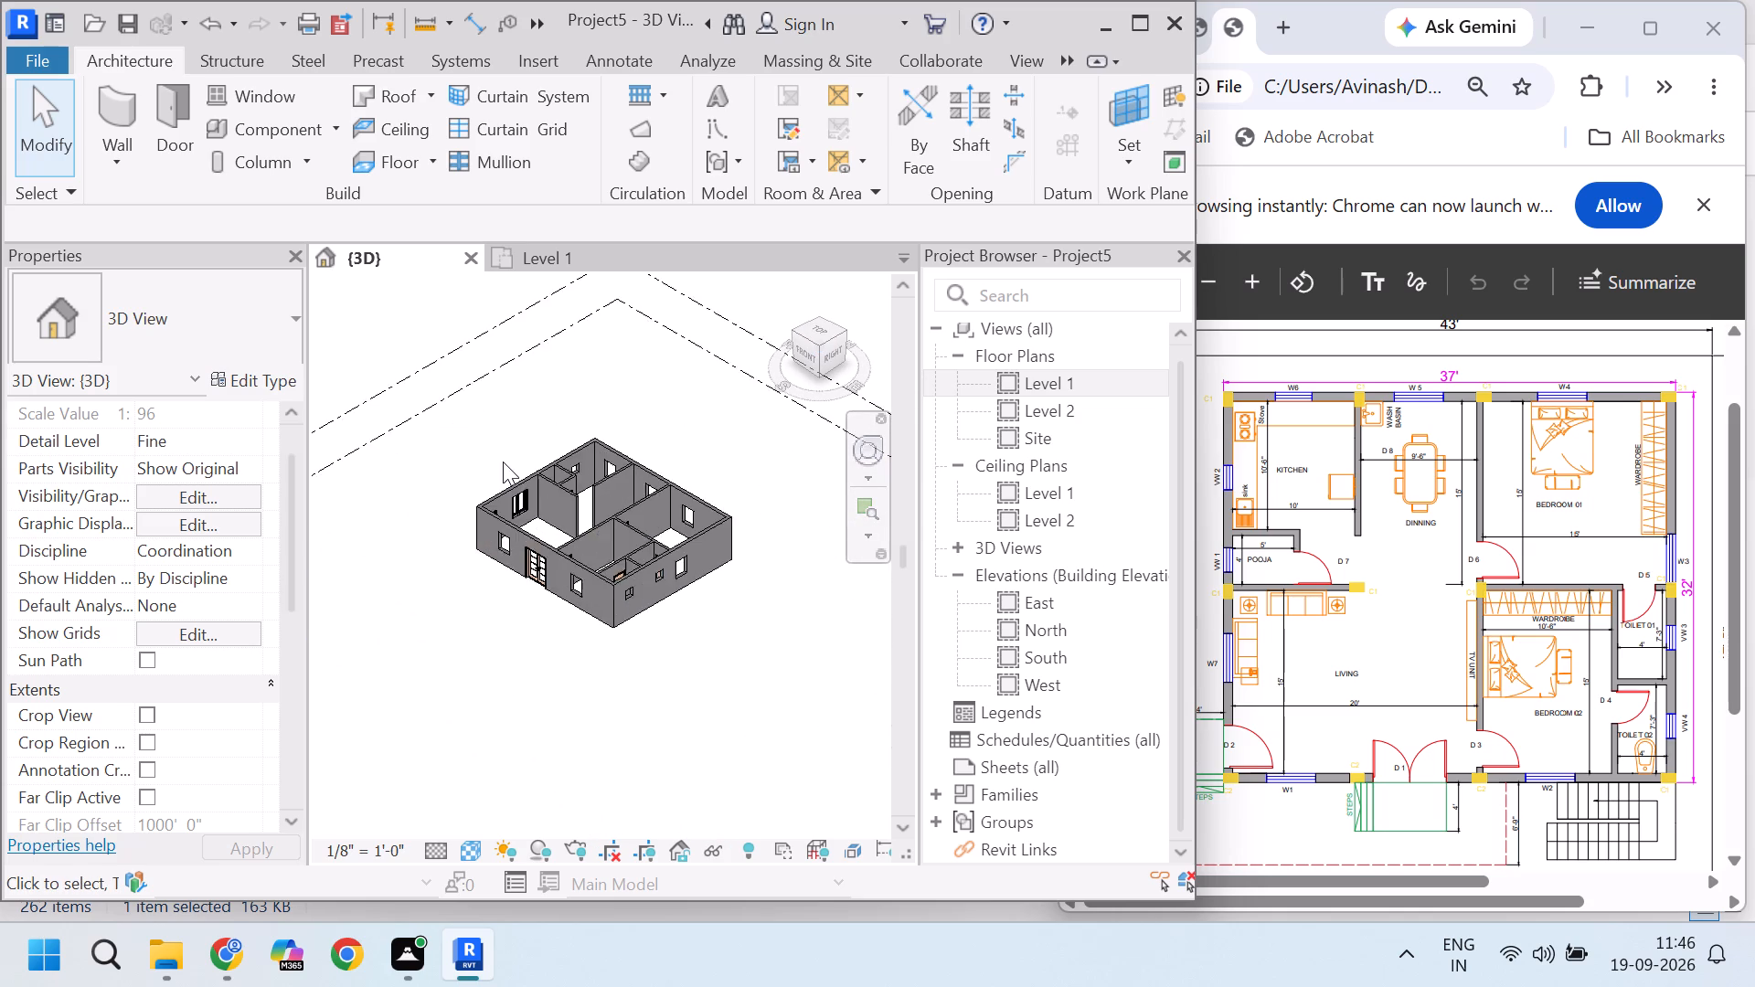
scroll(503, 462, "up", 3)
scroll(710, 483, "up", 3)
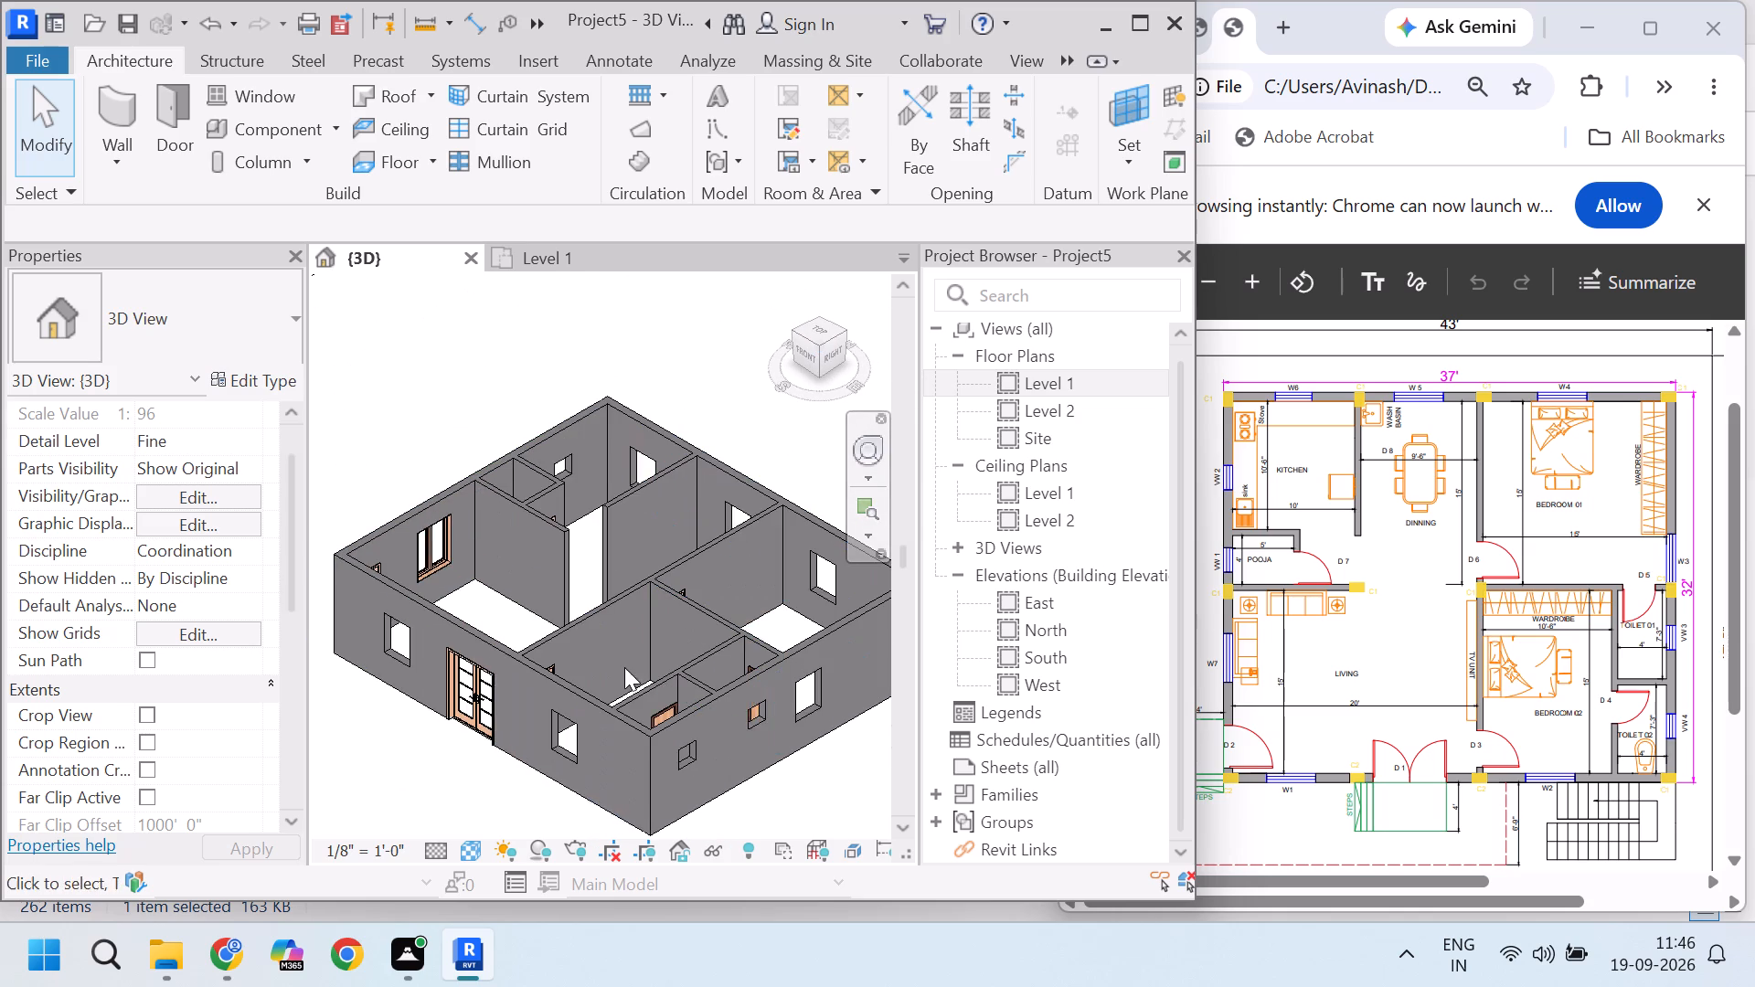
scroll(493, 734, "up", 3)
scroll(649, 769, "up", 2)
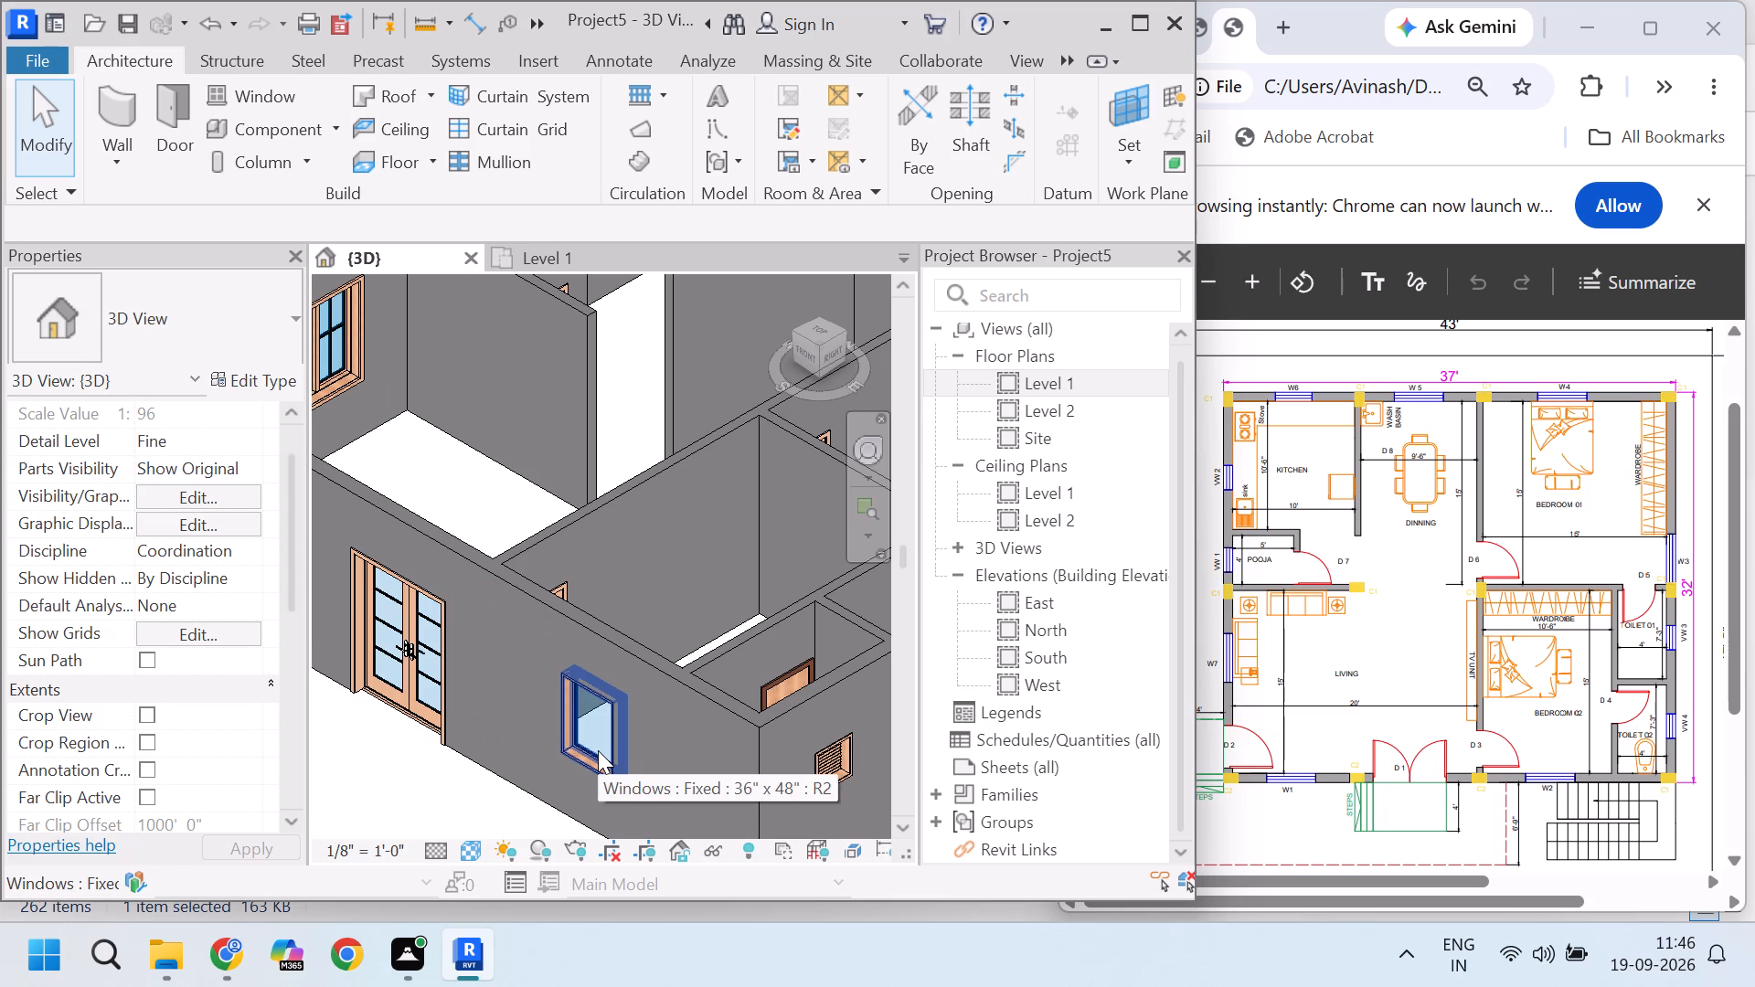
scroll(552, 732, "up", 3)
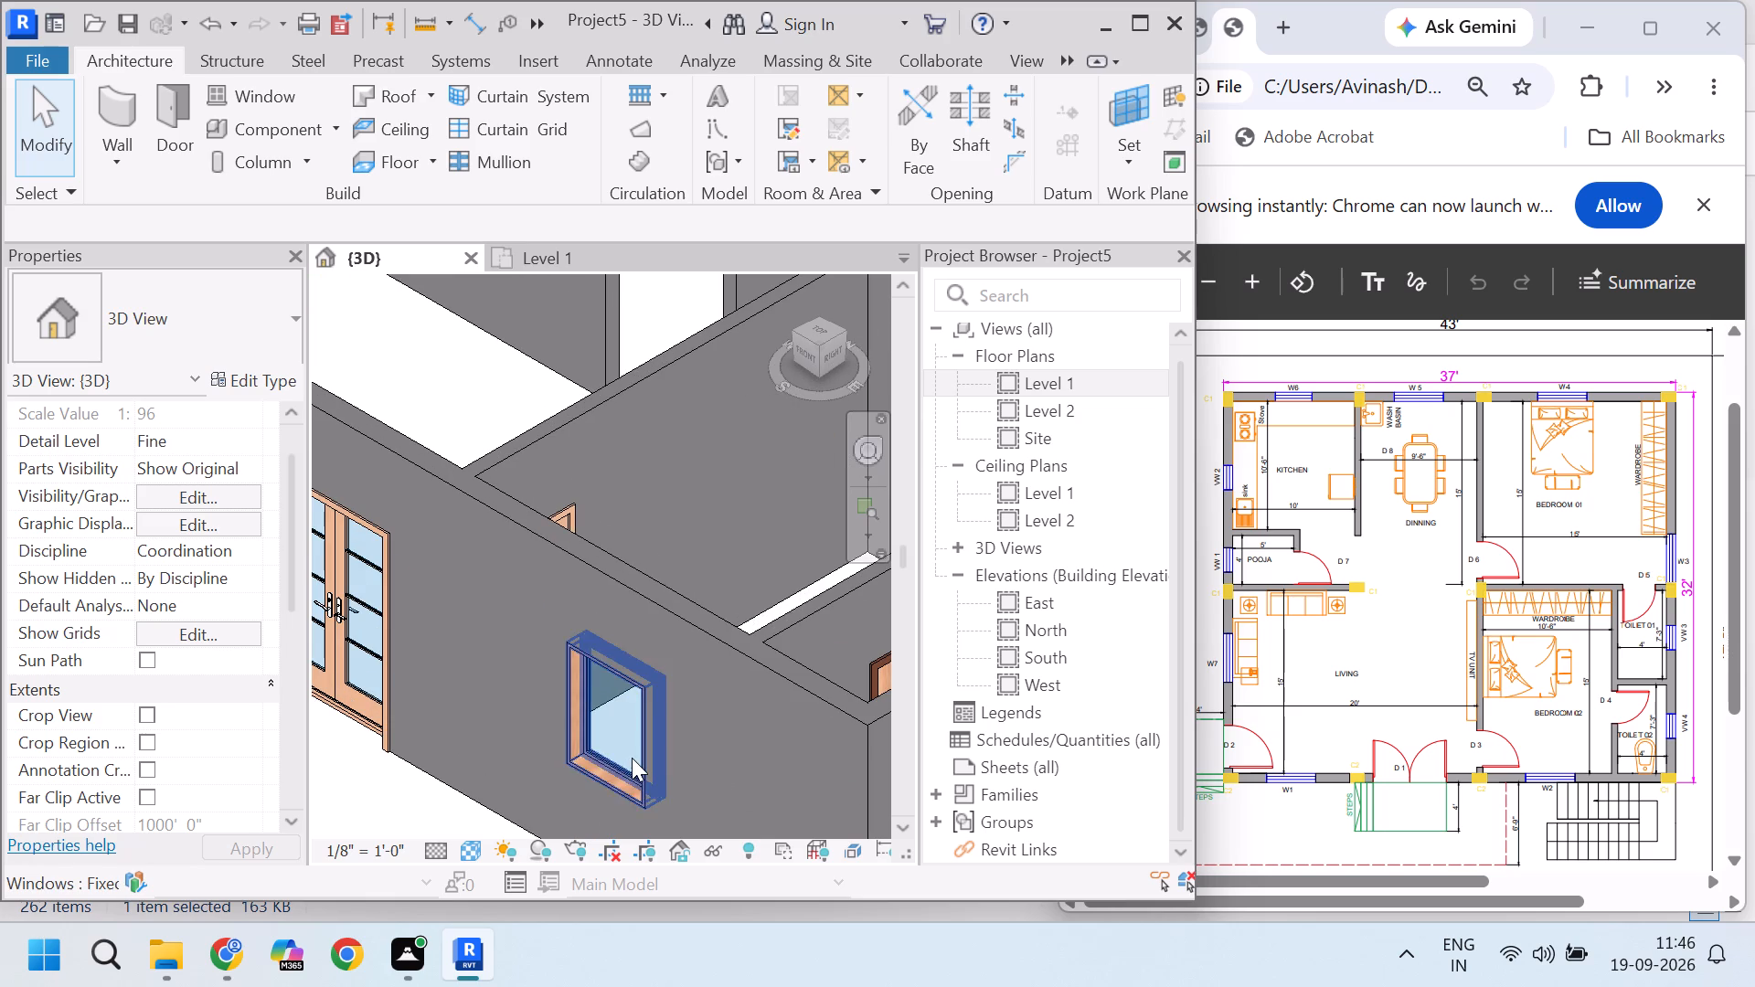
scroll(632, 758, "up", 2)
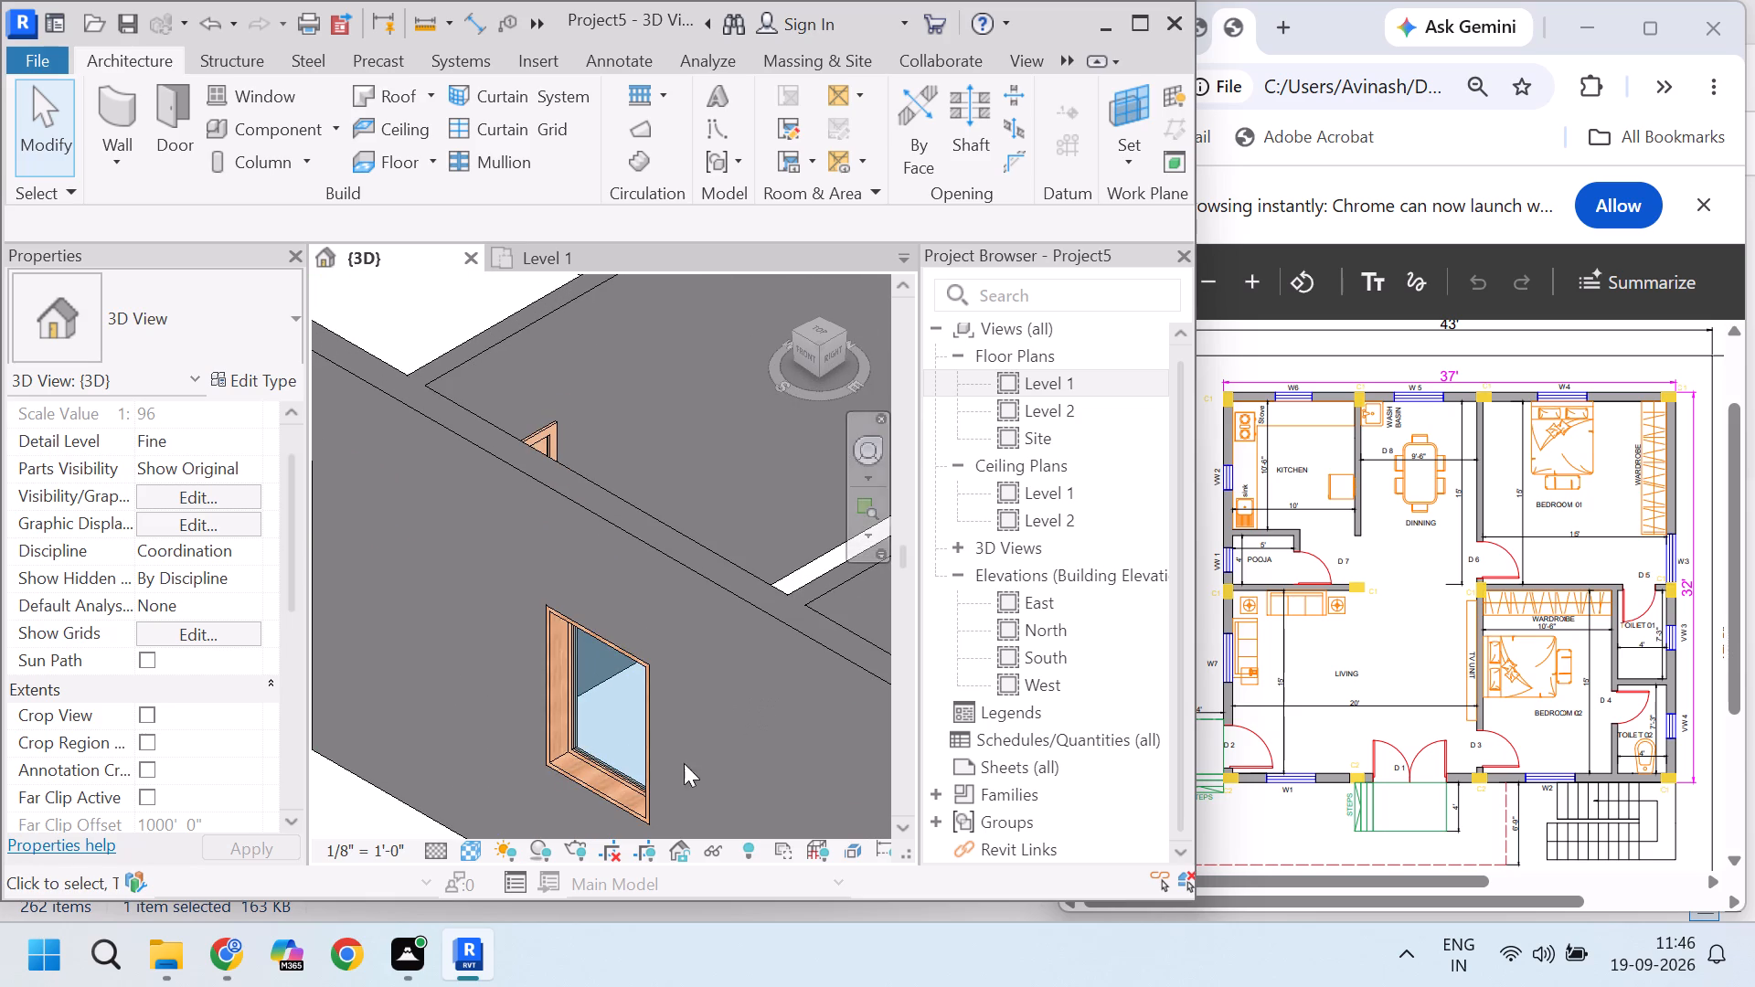
scroll(665, 560, "down", 5)
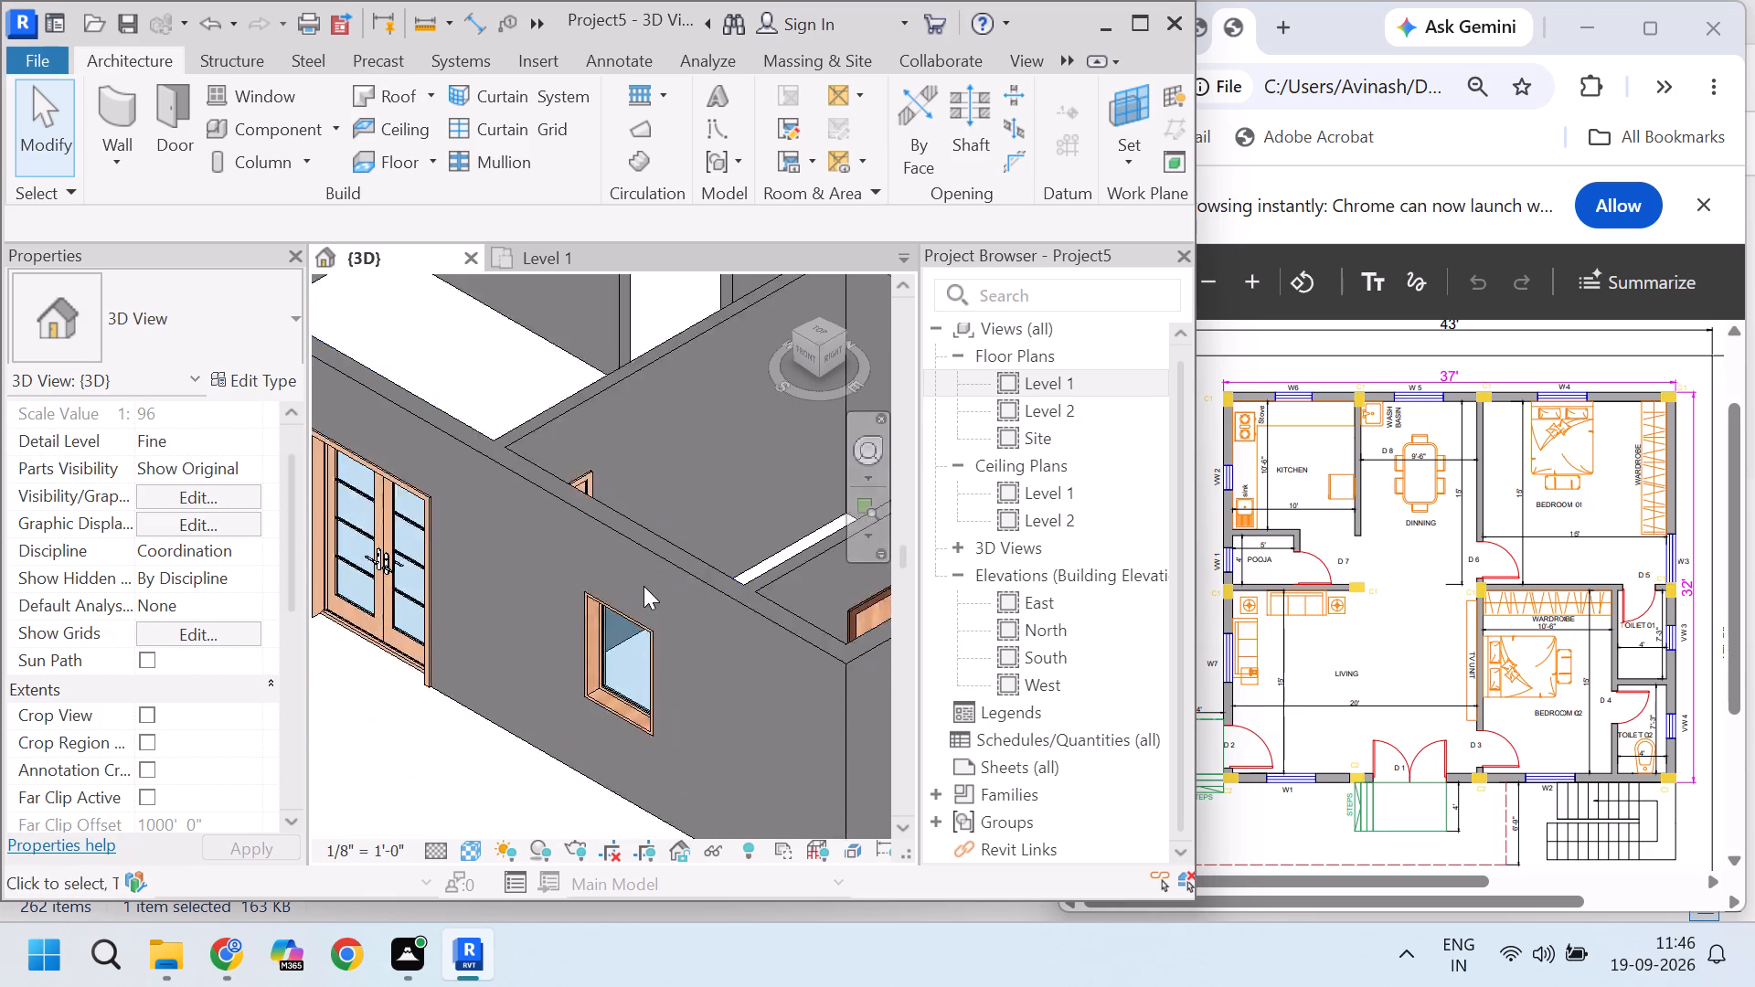
scroll(643, 586, "down", 4)
scroll(553, 548, "up", 10)
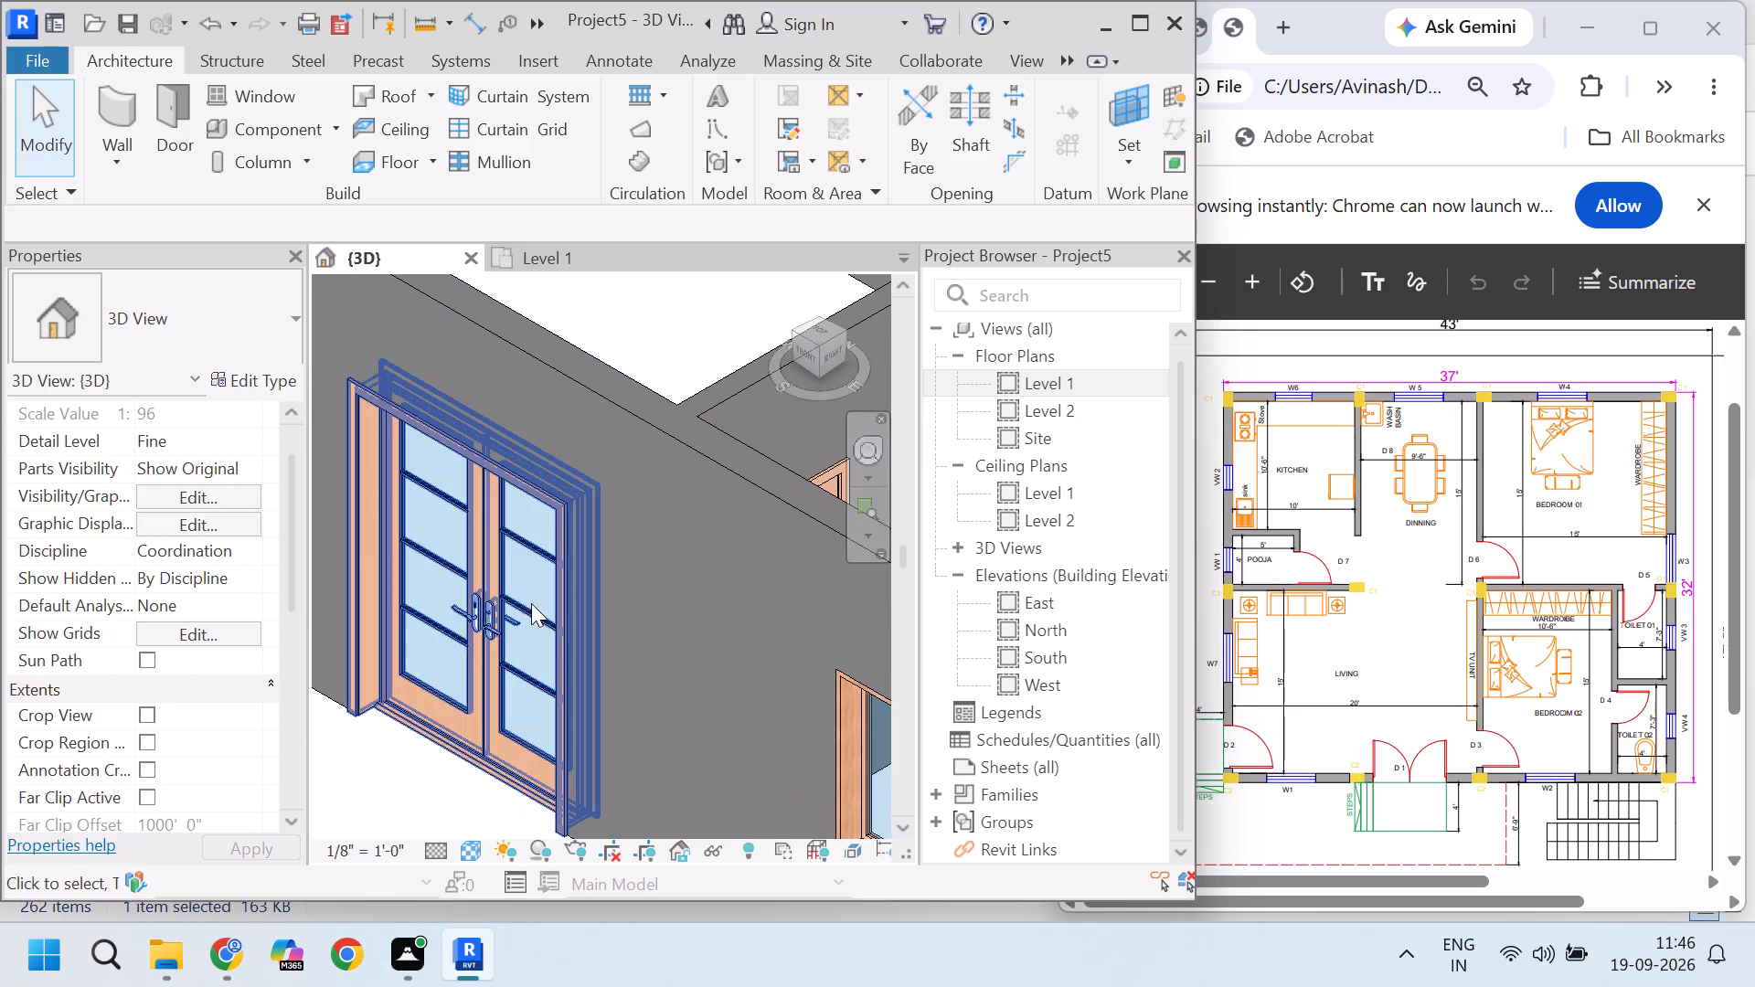
scroll(500, 706, "up", 1)
scroll(526, 653, "down", 8)
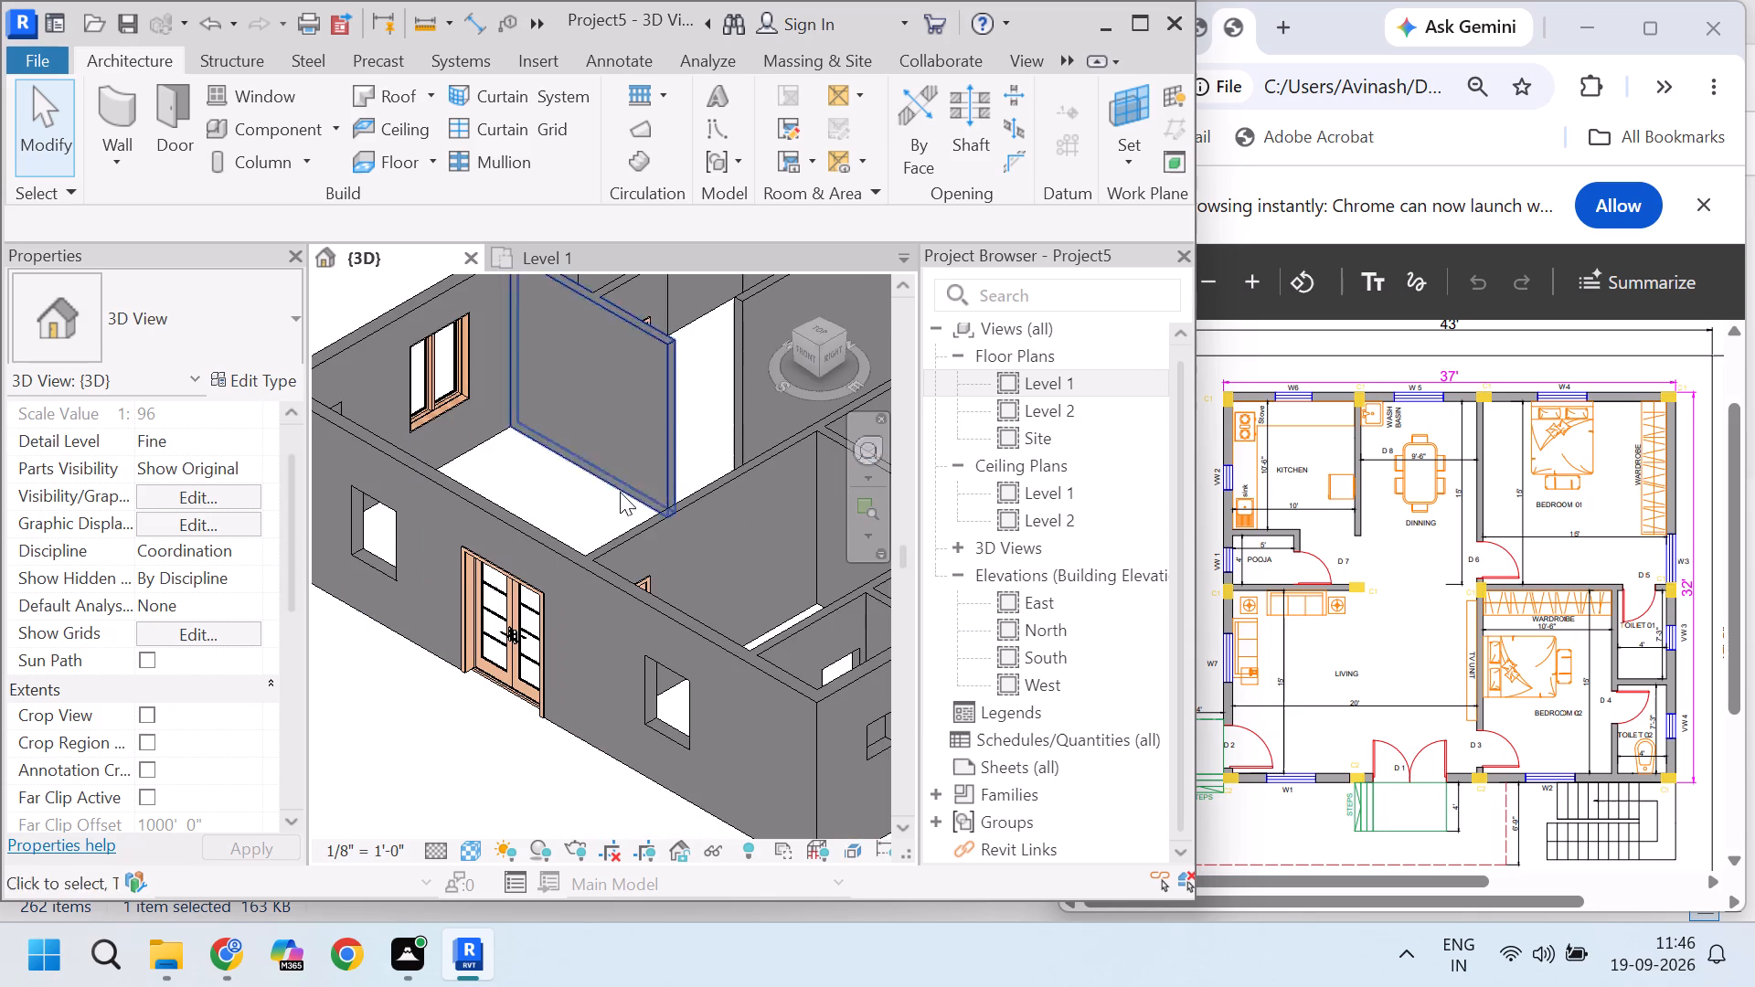
scroll(609, 508, "up", 2)
scroll(599, 527, "down", 8)
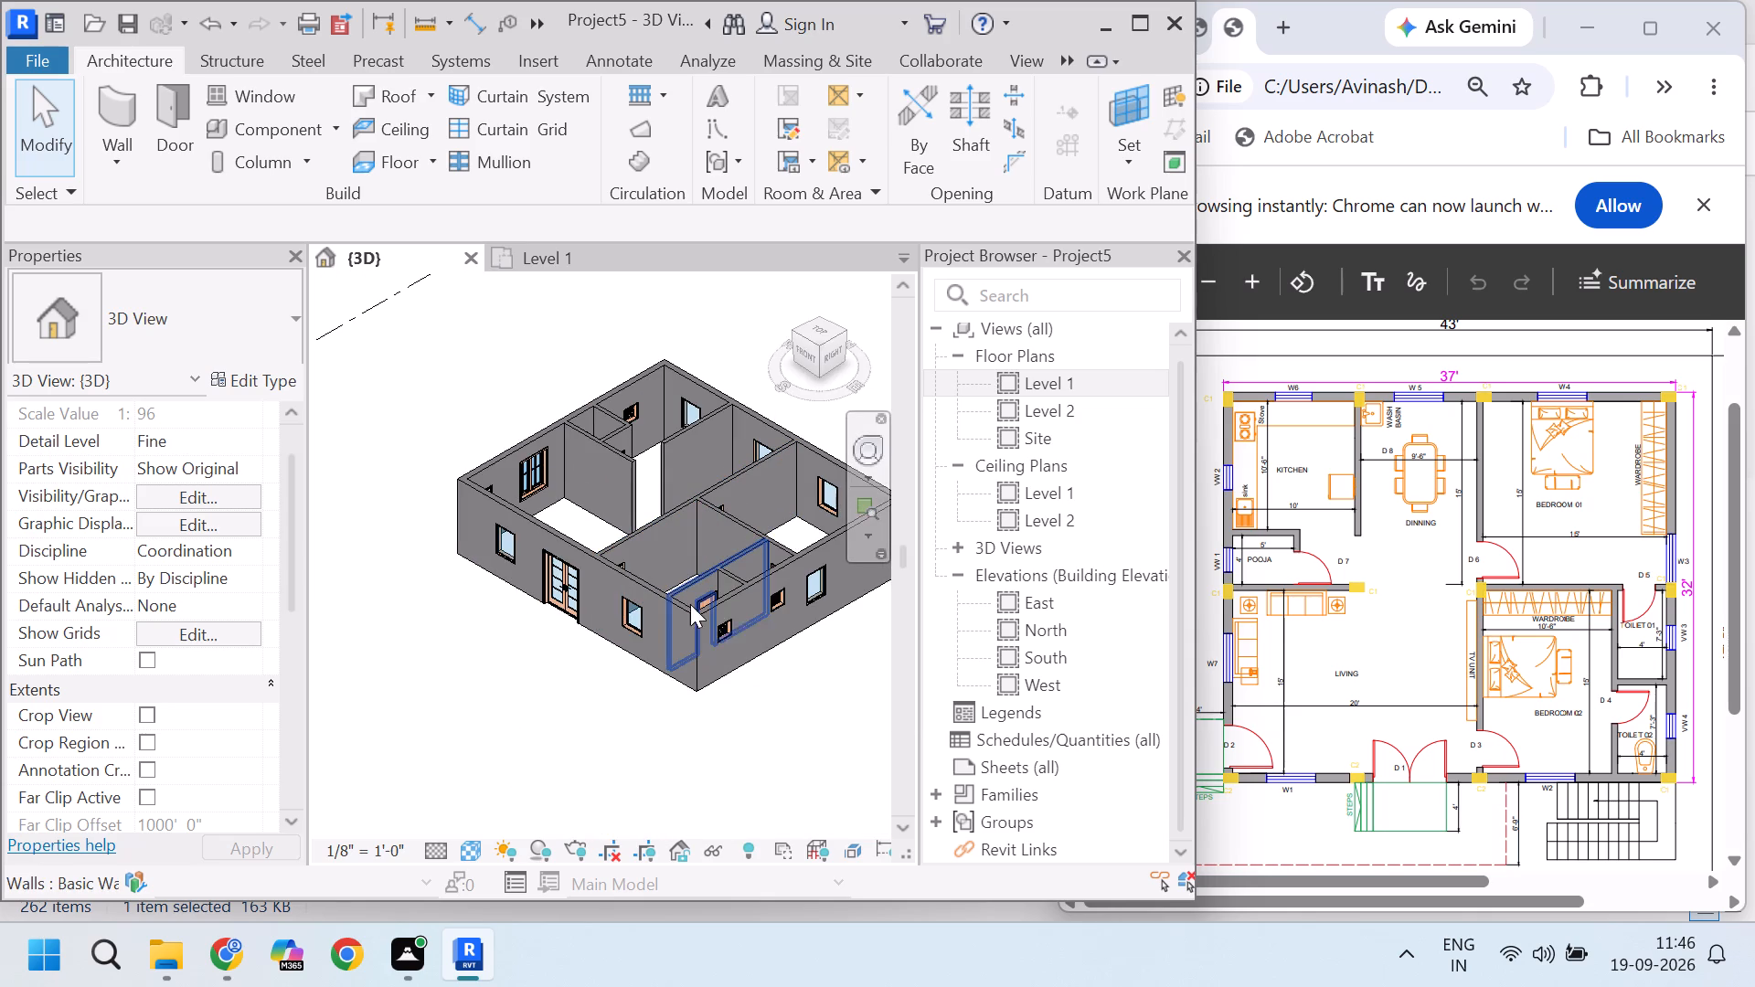
Examine the toilets' louver windows and the neighbouring fixed window in the east wall.
scroll(781, 629, "up", 2)
scroll(669, 570, "up", 6)
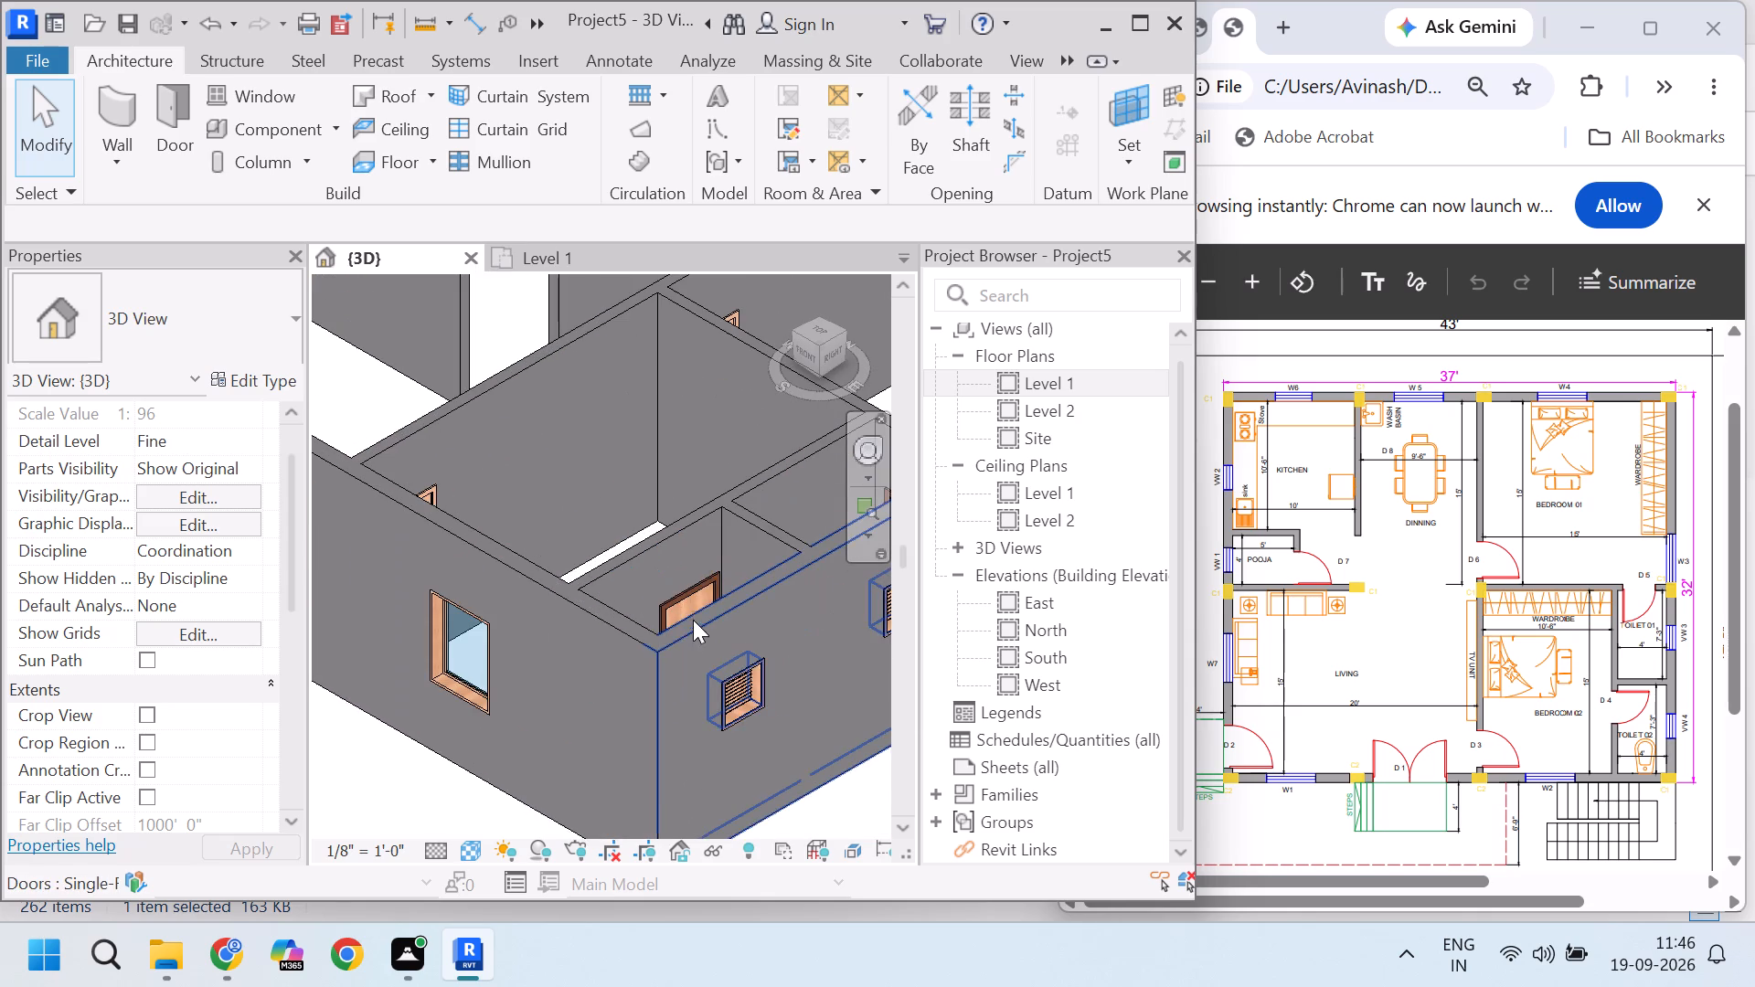
scroll(684, 624, "down", 8)
scroll(697, 642, "up", 3)
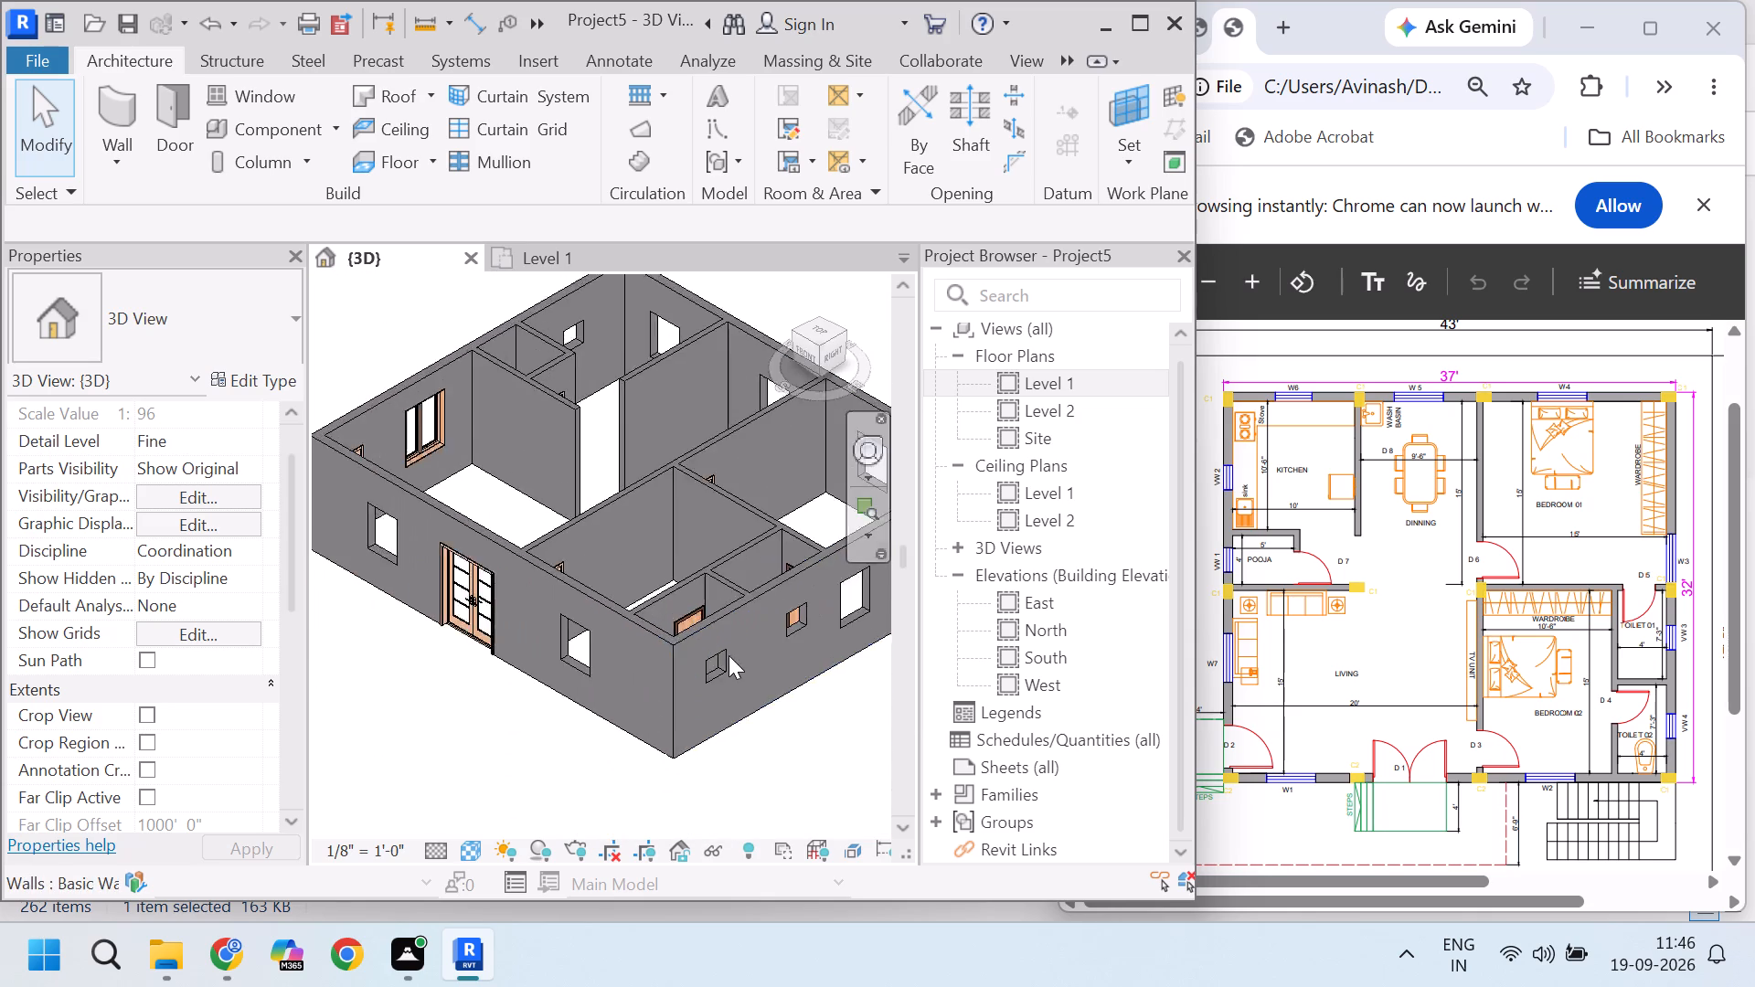
scroll(729, 655, "up", 10)
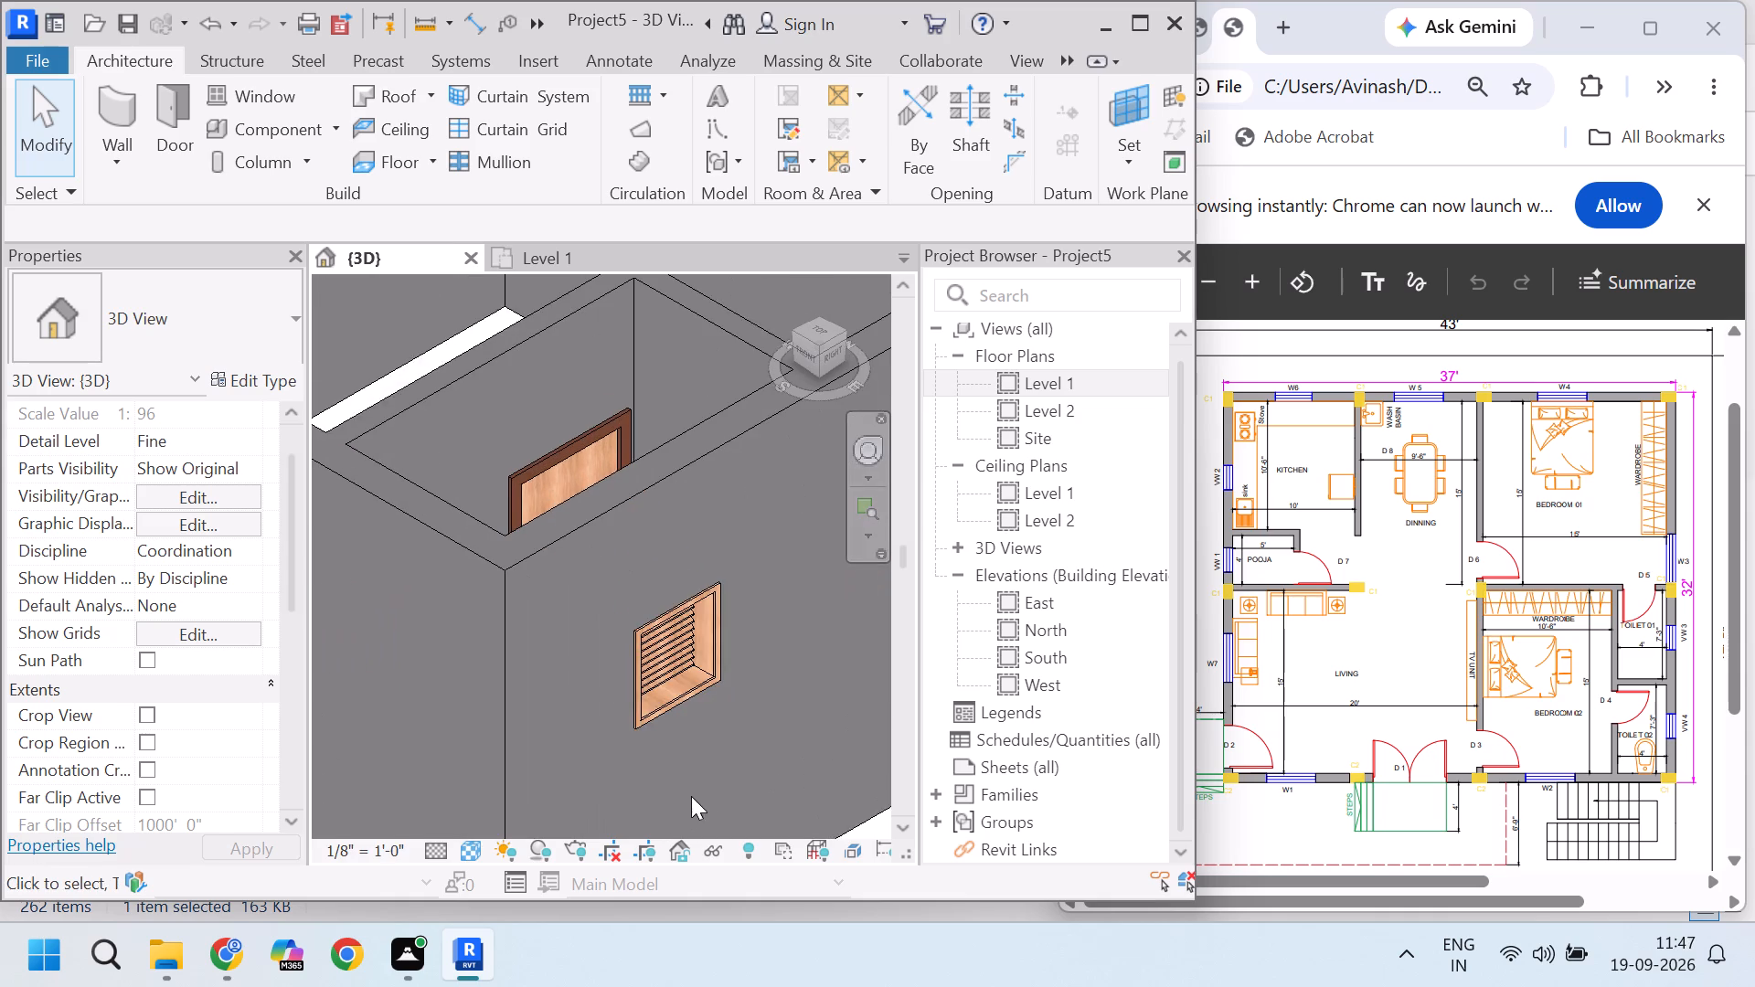
scroll(707, 694, "up", 6)
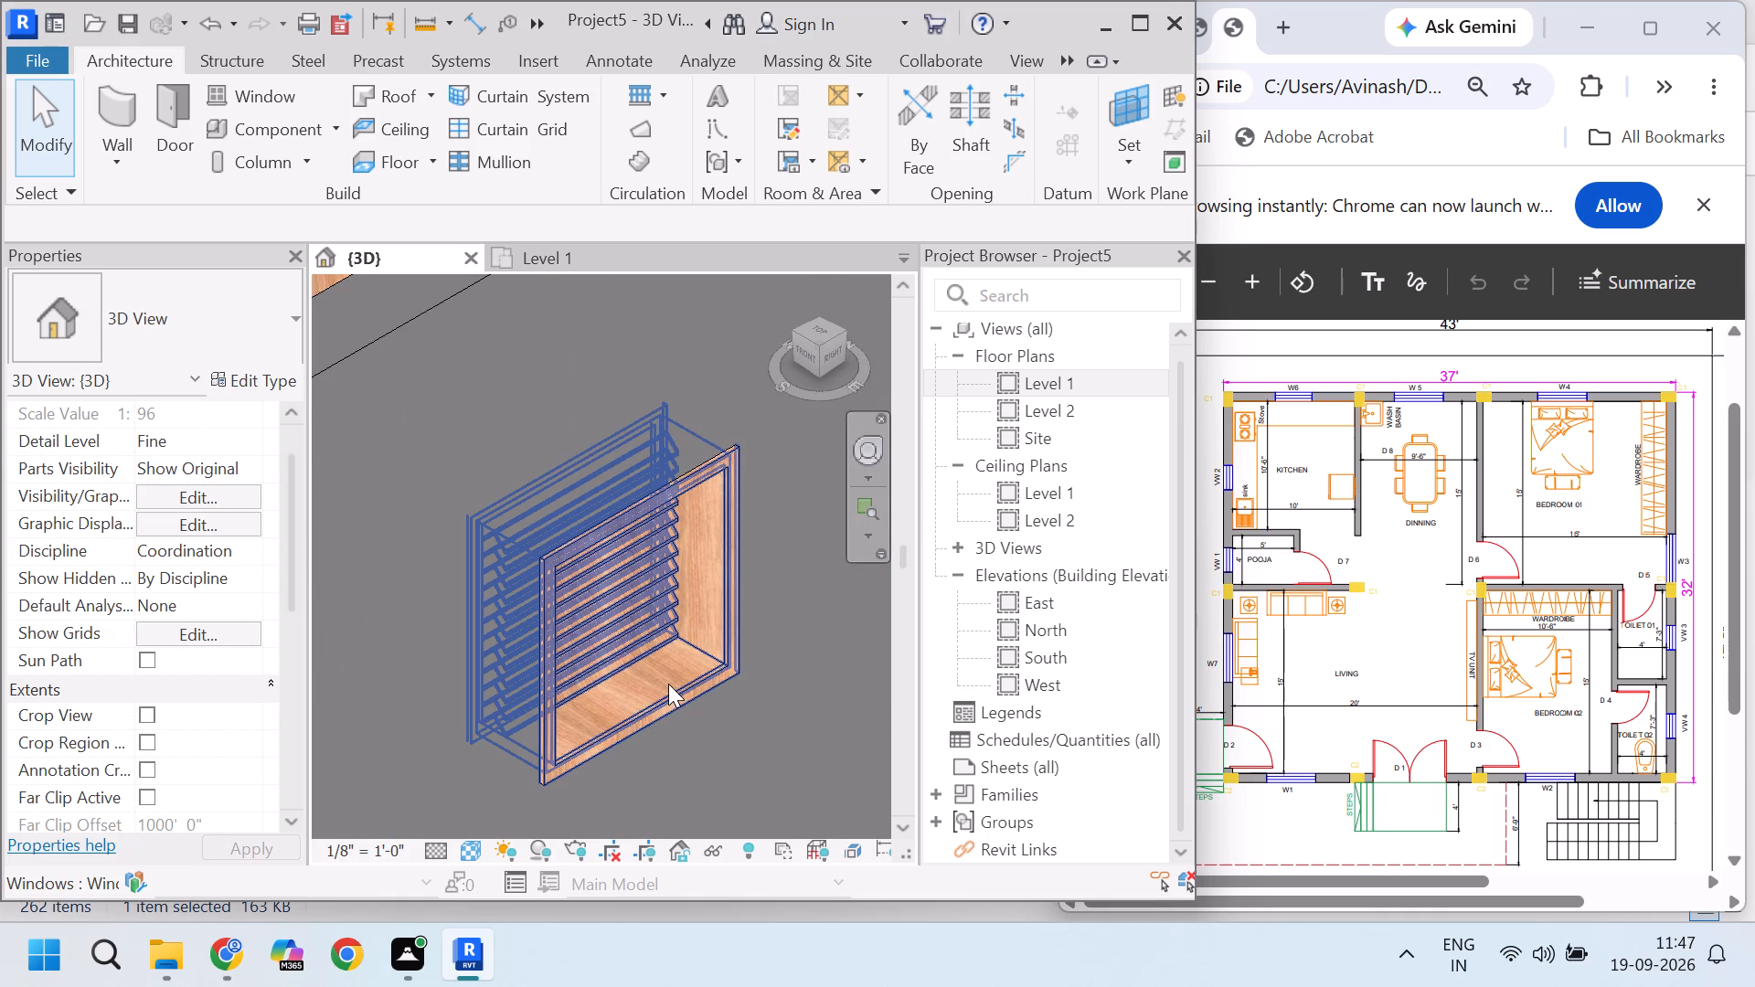
scroll(792, 666, "down", 15)
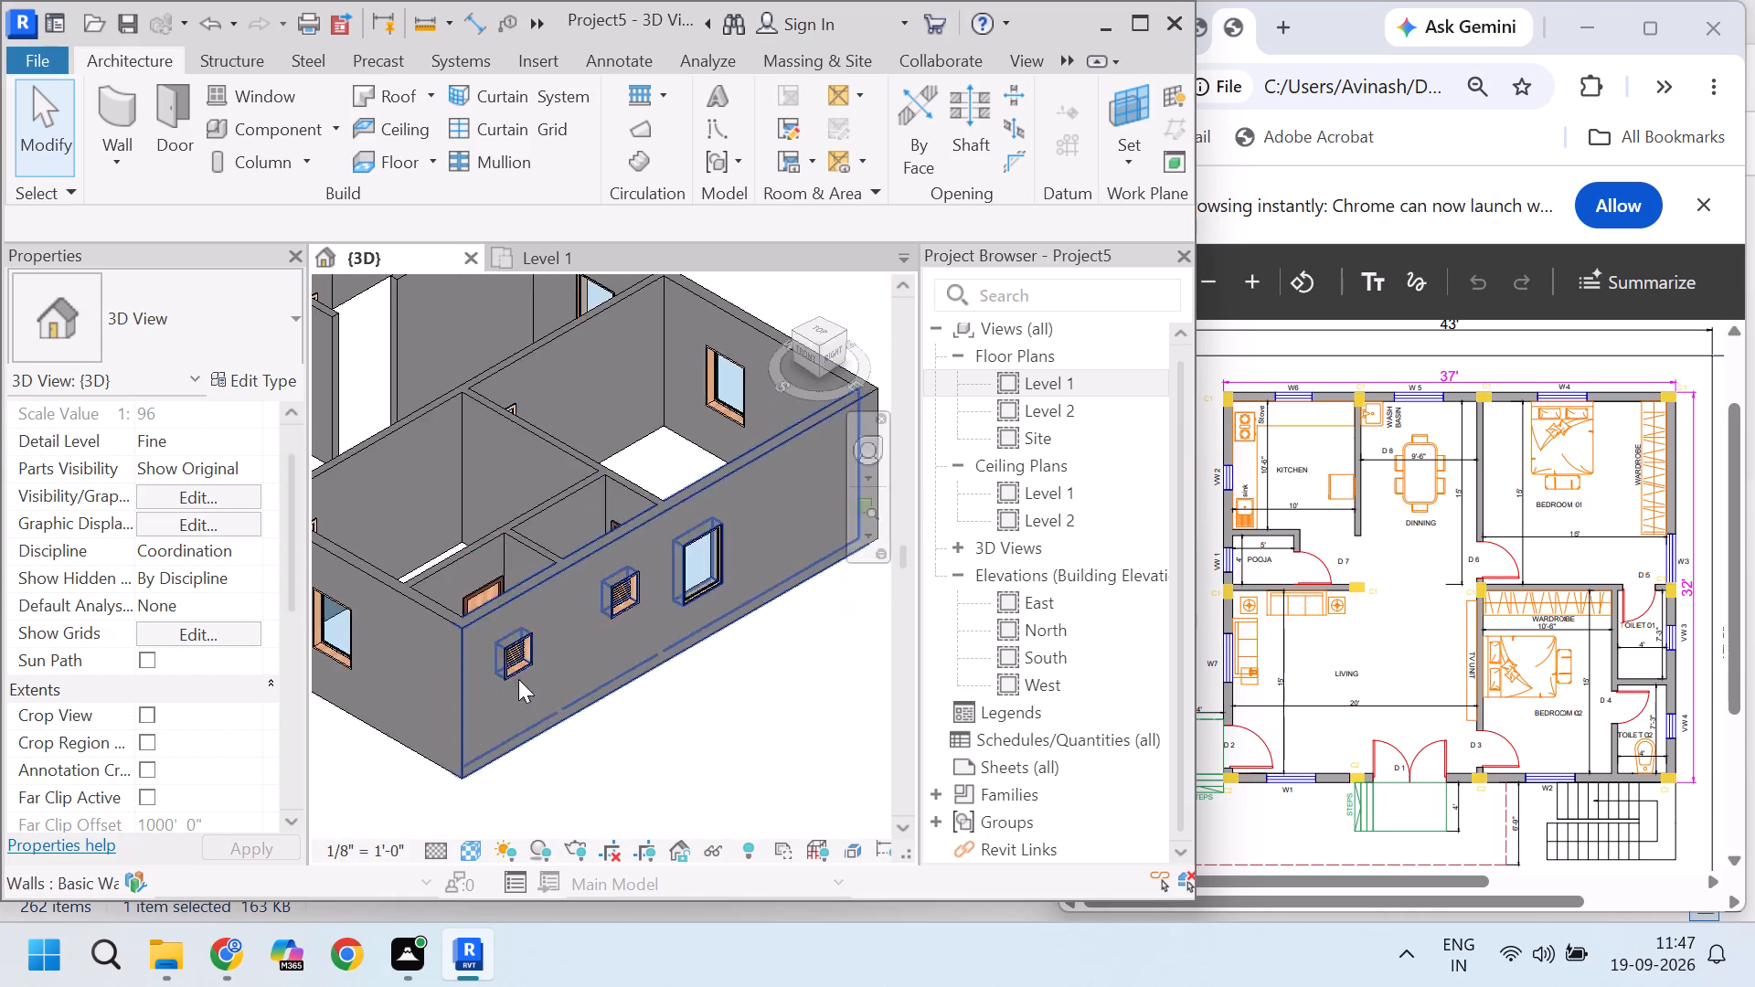
scroll(597, 623, "up", 8)
scroll(620, 621, "down", 11)
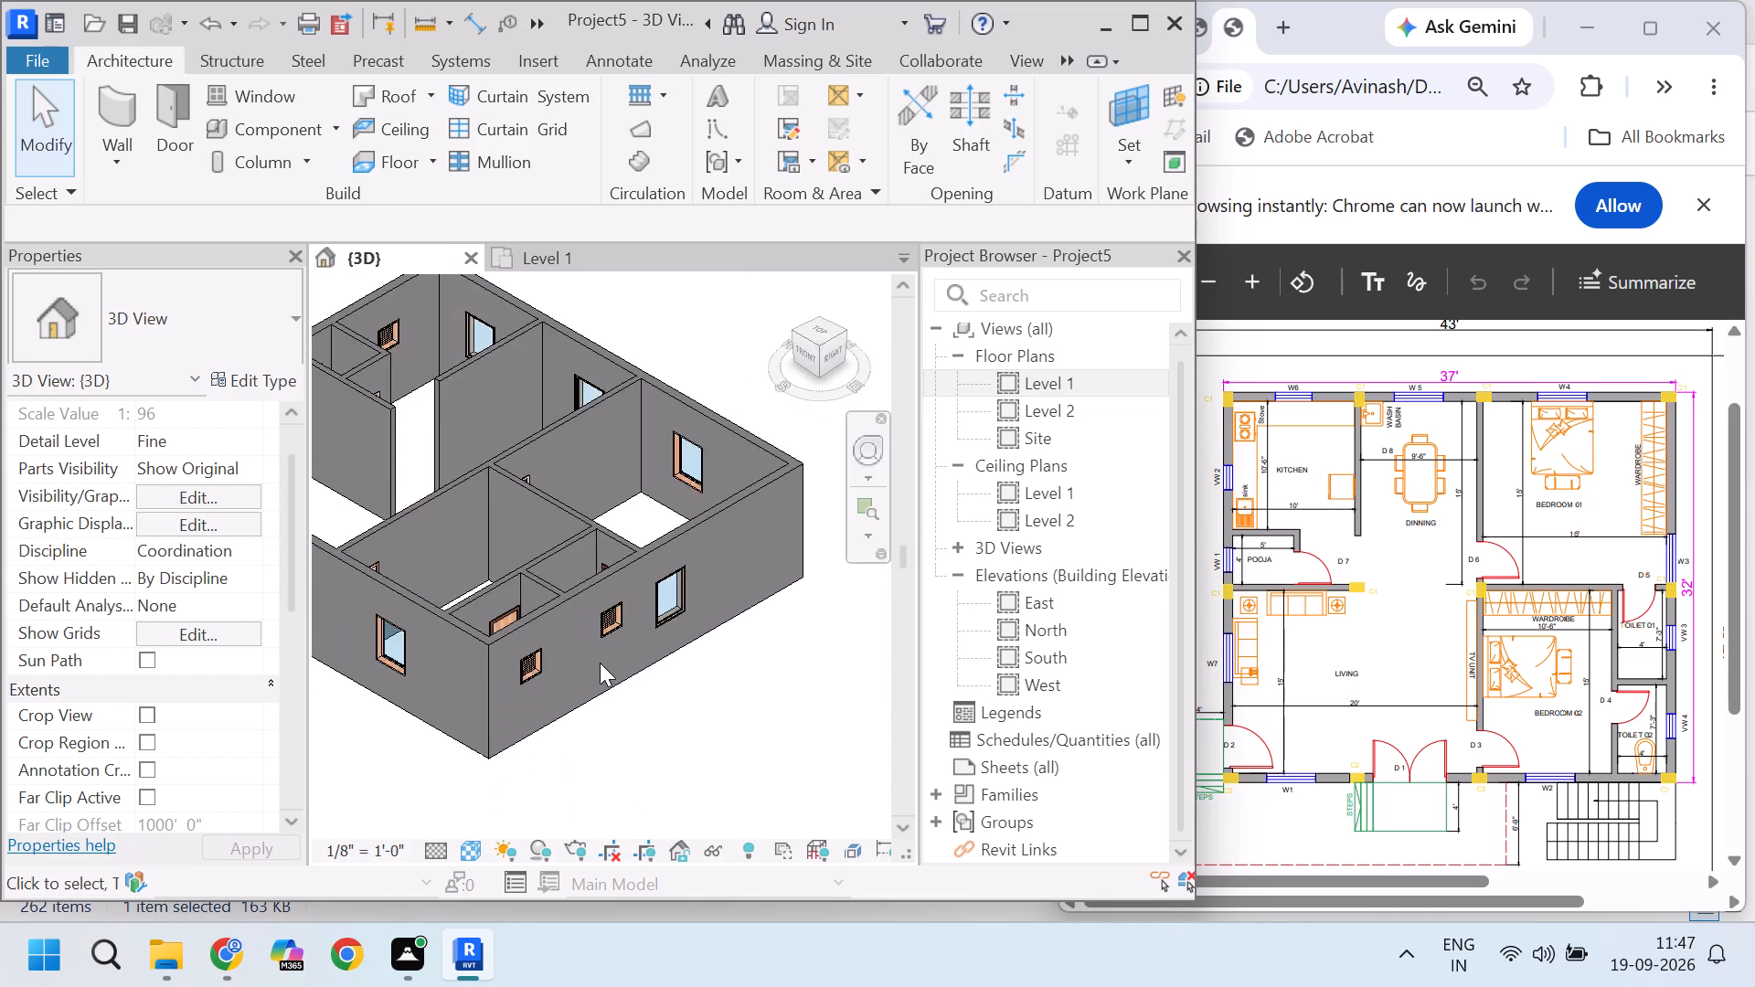
Review the whole house from the southeast, checking the windows along the south and east walls.
left_click(468, 770)
scroll(510, 712, "down", 5)
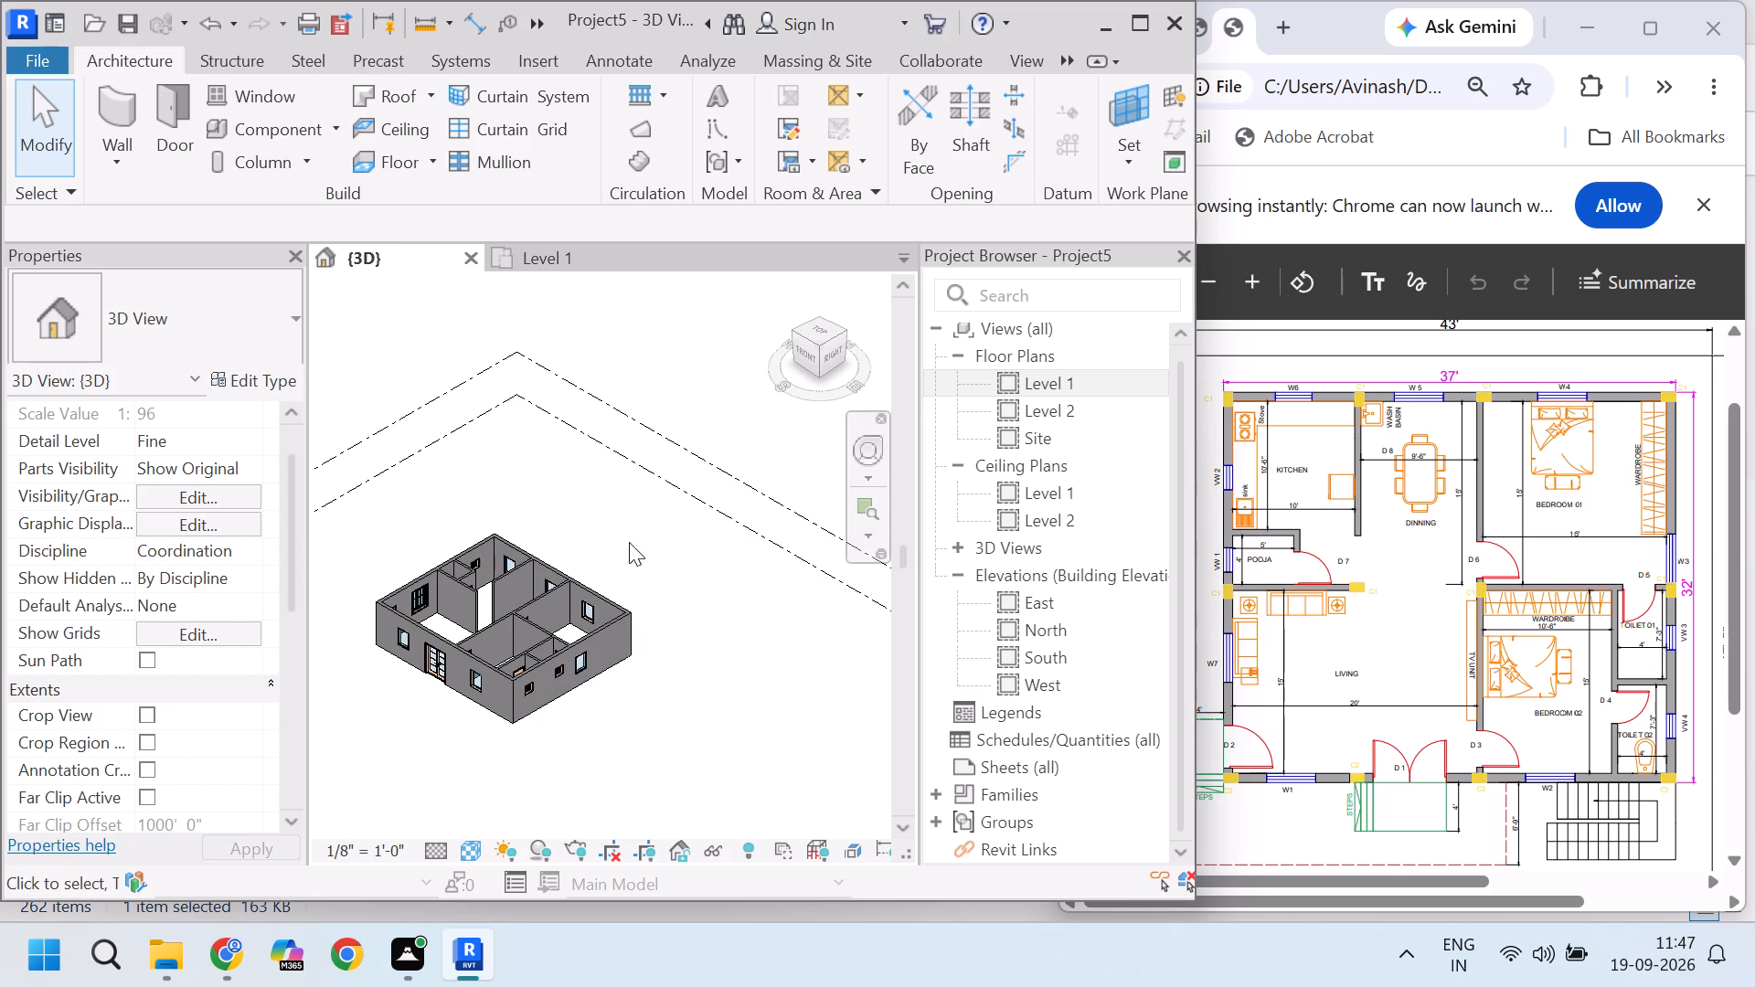
scroll(621, 542, "up", 3)
scroll(673, 578, "down", 4)
scroll(405, 600, "up", 5)
scroll(470, 689, "up", 2)
left_click(446, 732)
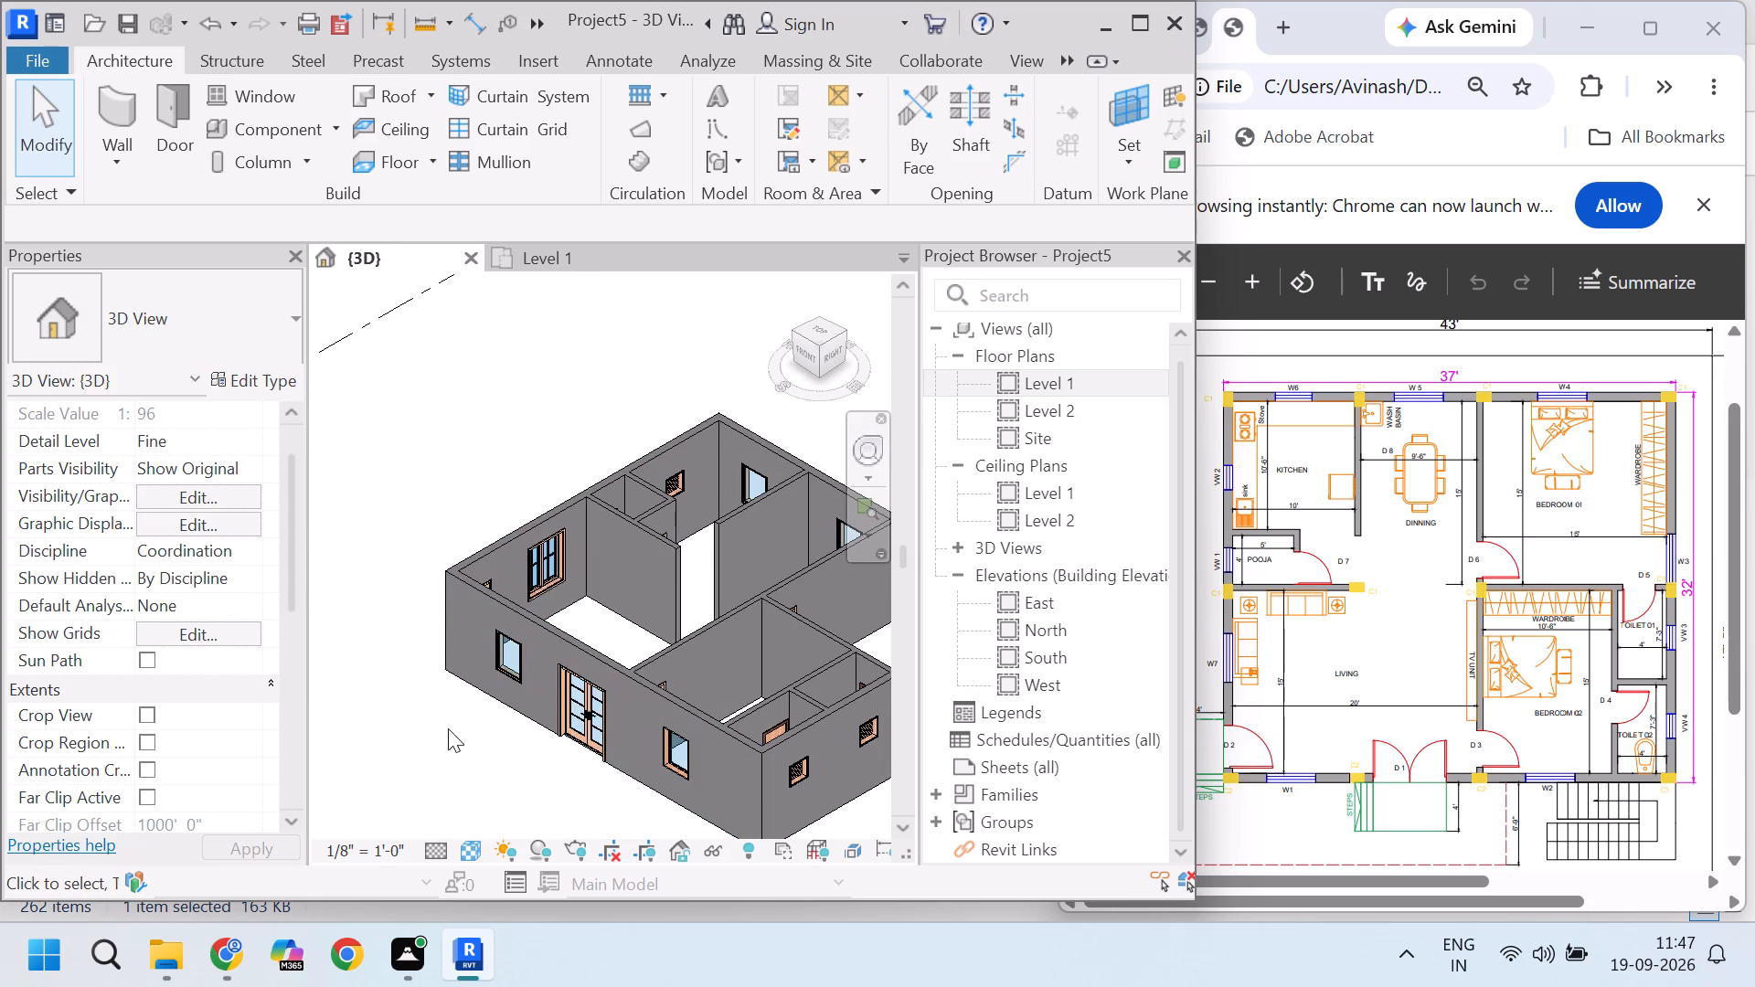
scroll(448, 719, "down", 4)
scroll(708, 719, "up", 7)
scroll(713, 743, "down", 3)
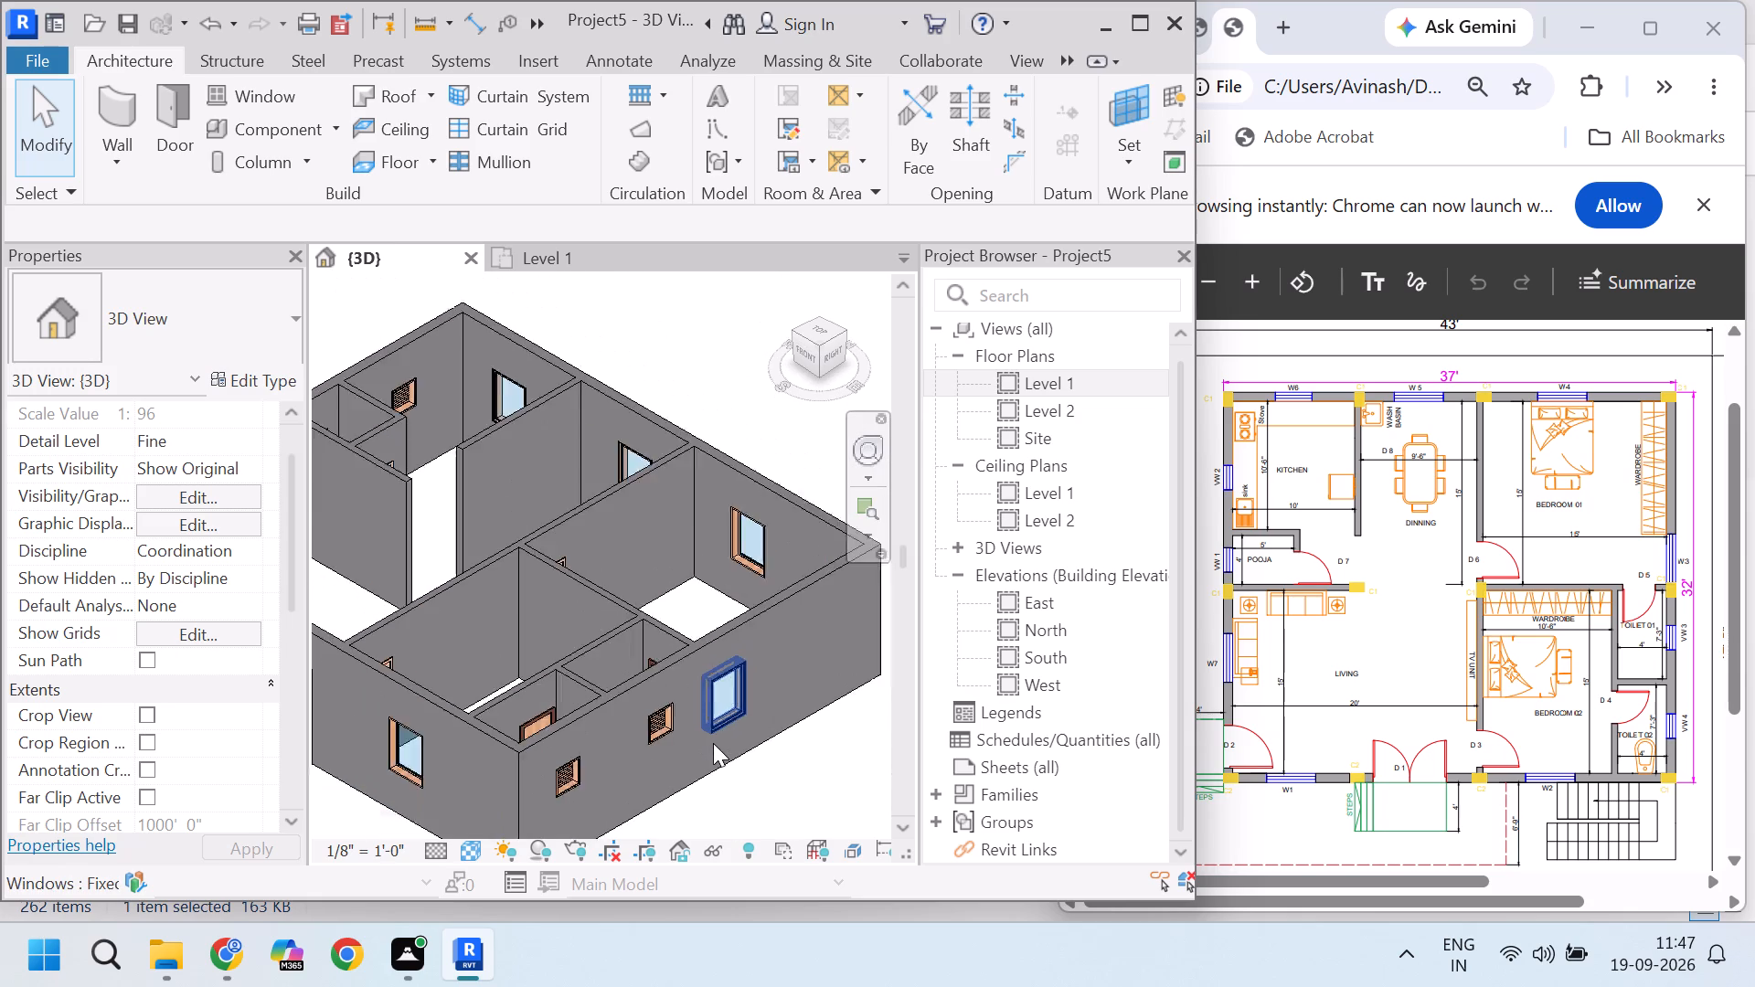
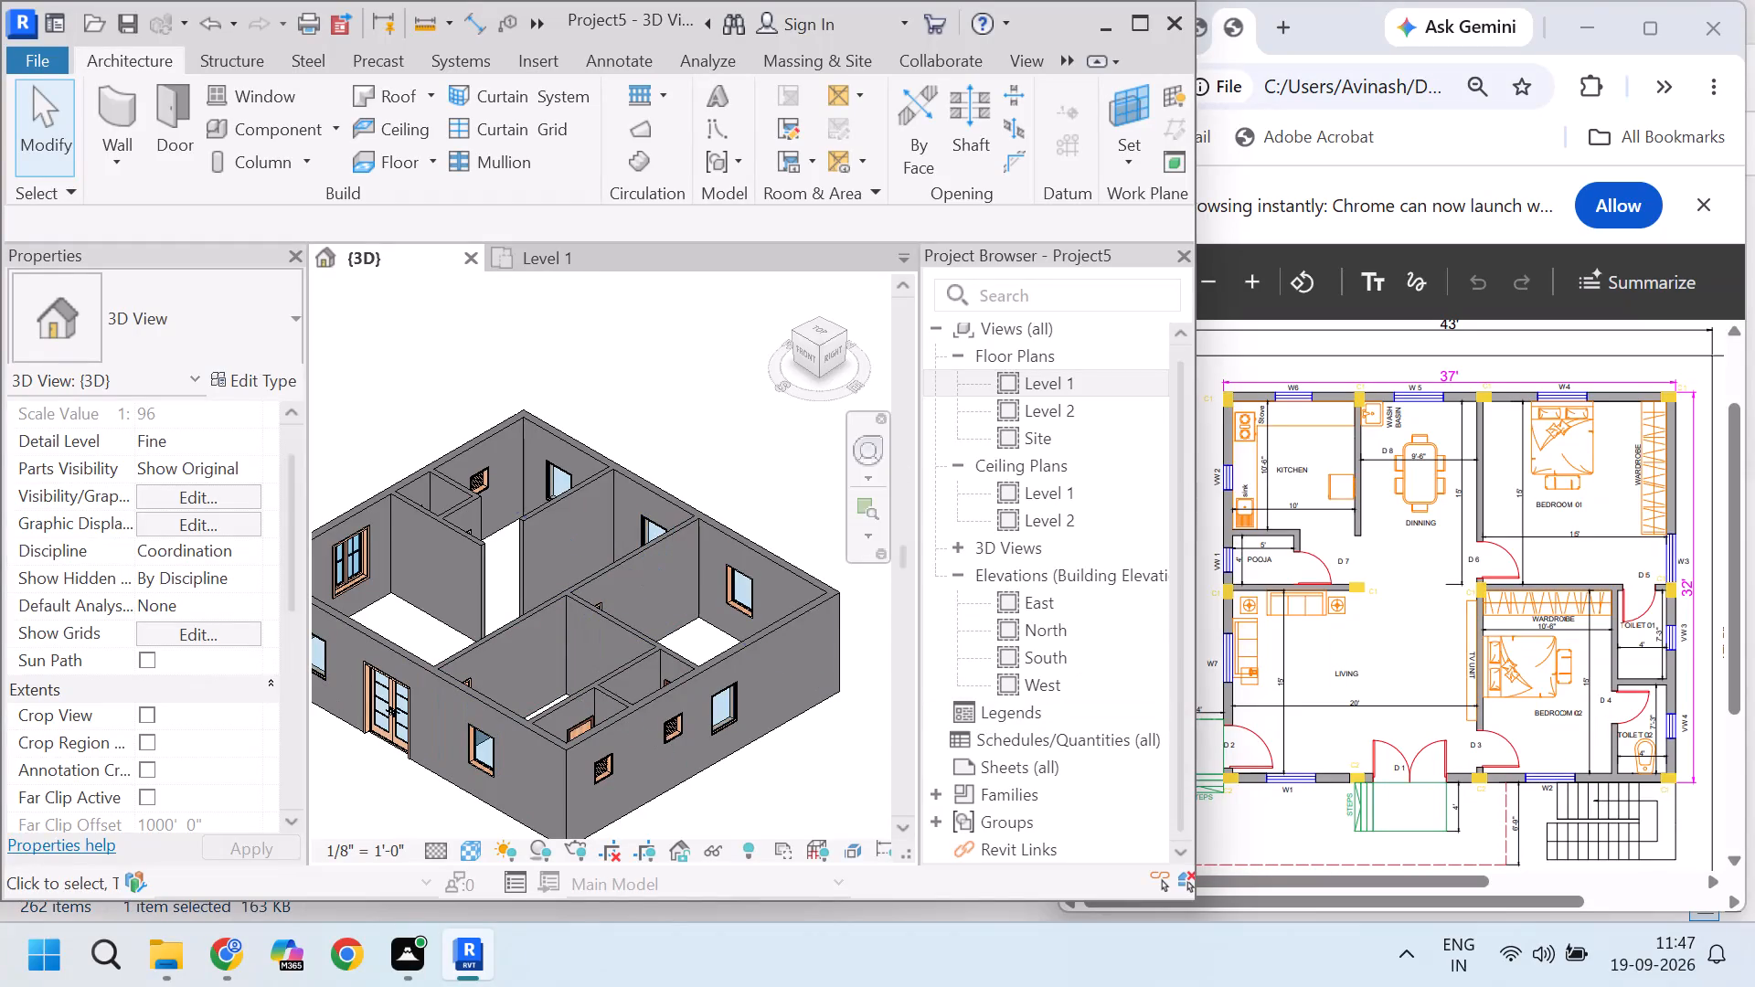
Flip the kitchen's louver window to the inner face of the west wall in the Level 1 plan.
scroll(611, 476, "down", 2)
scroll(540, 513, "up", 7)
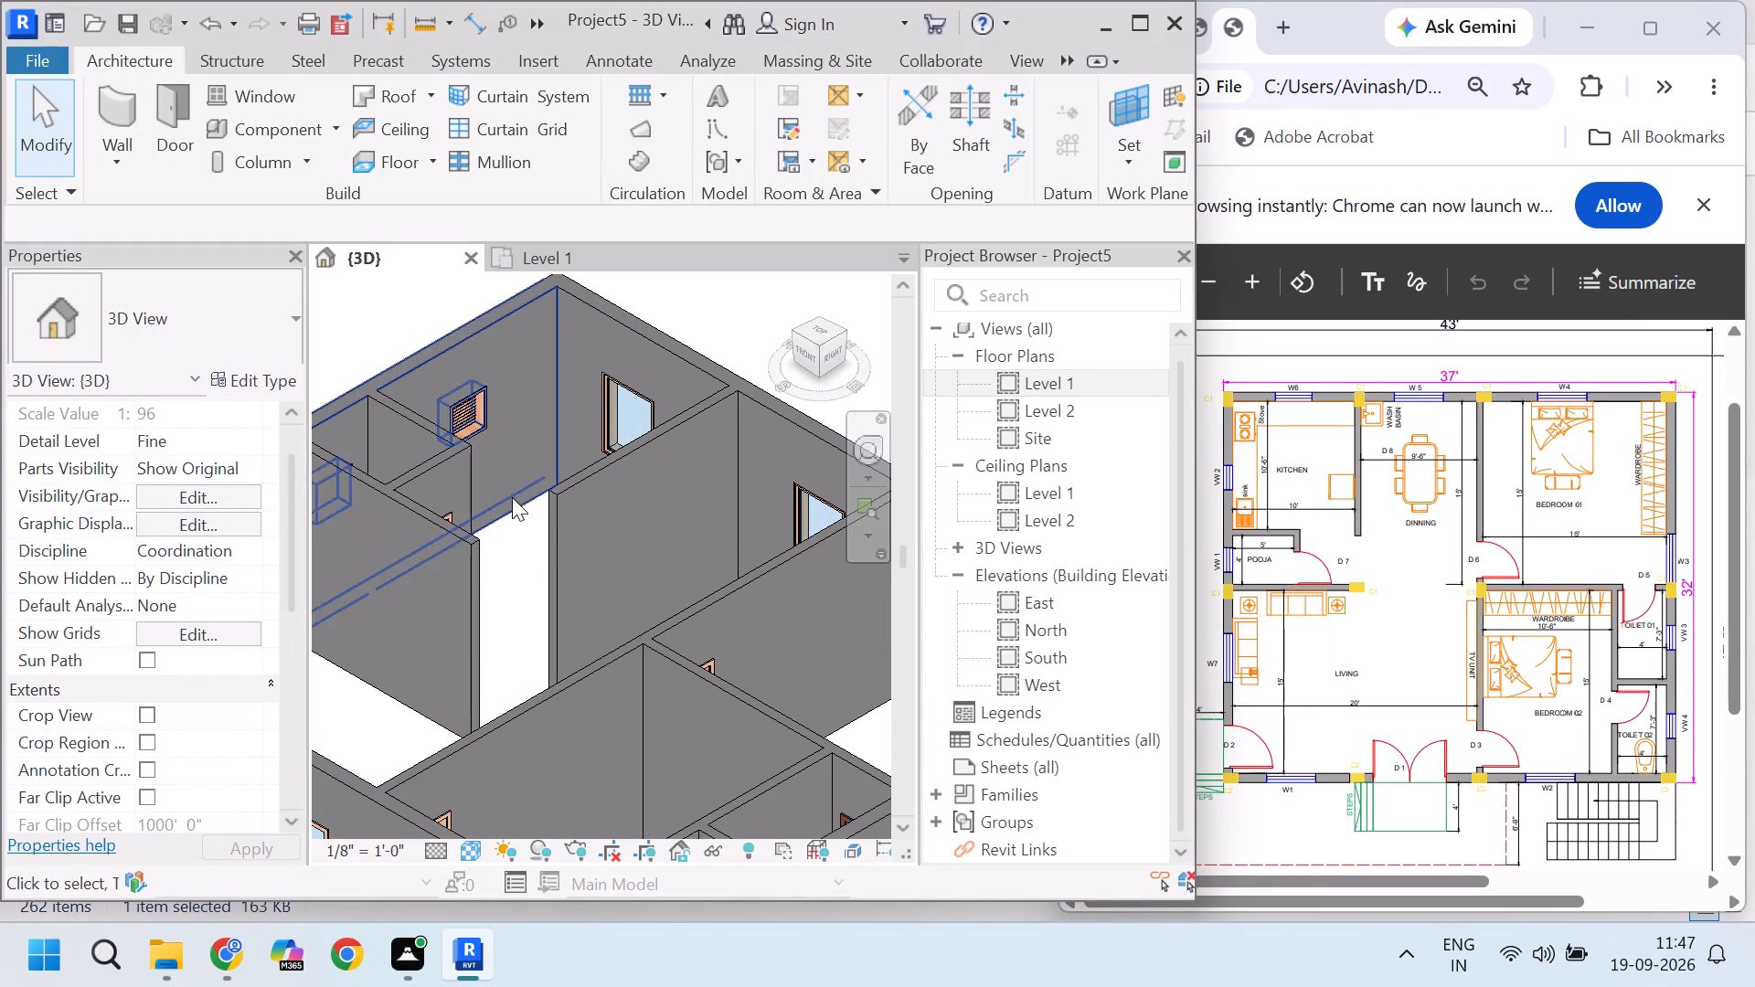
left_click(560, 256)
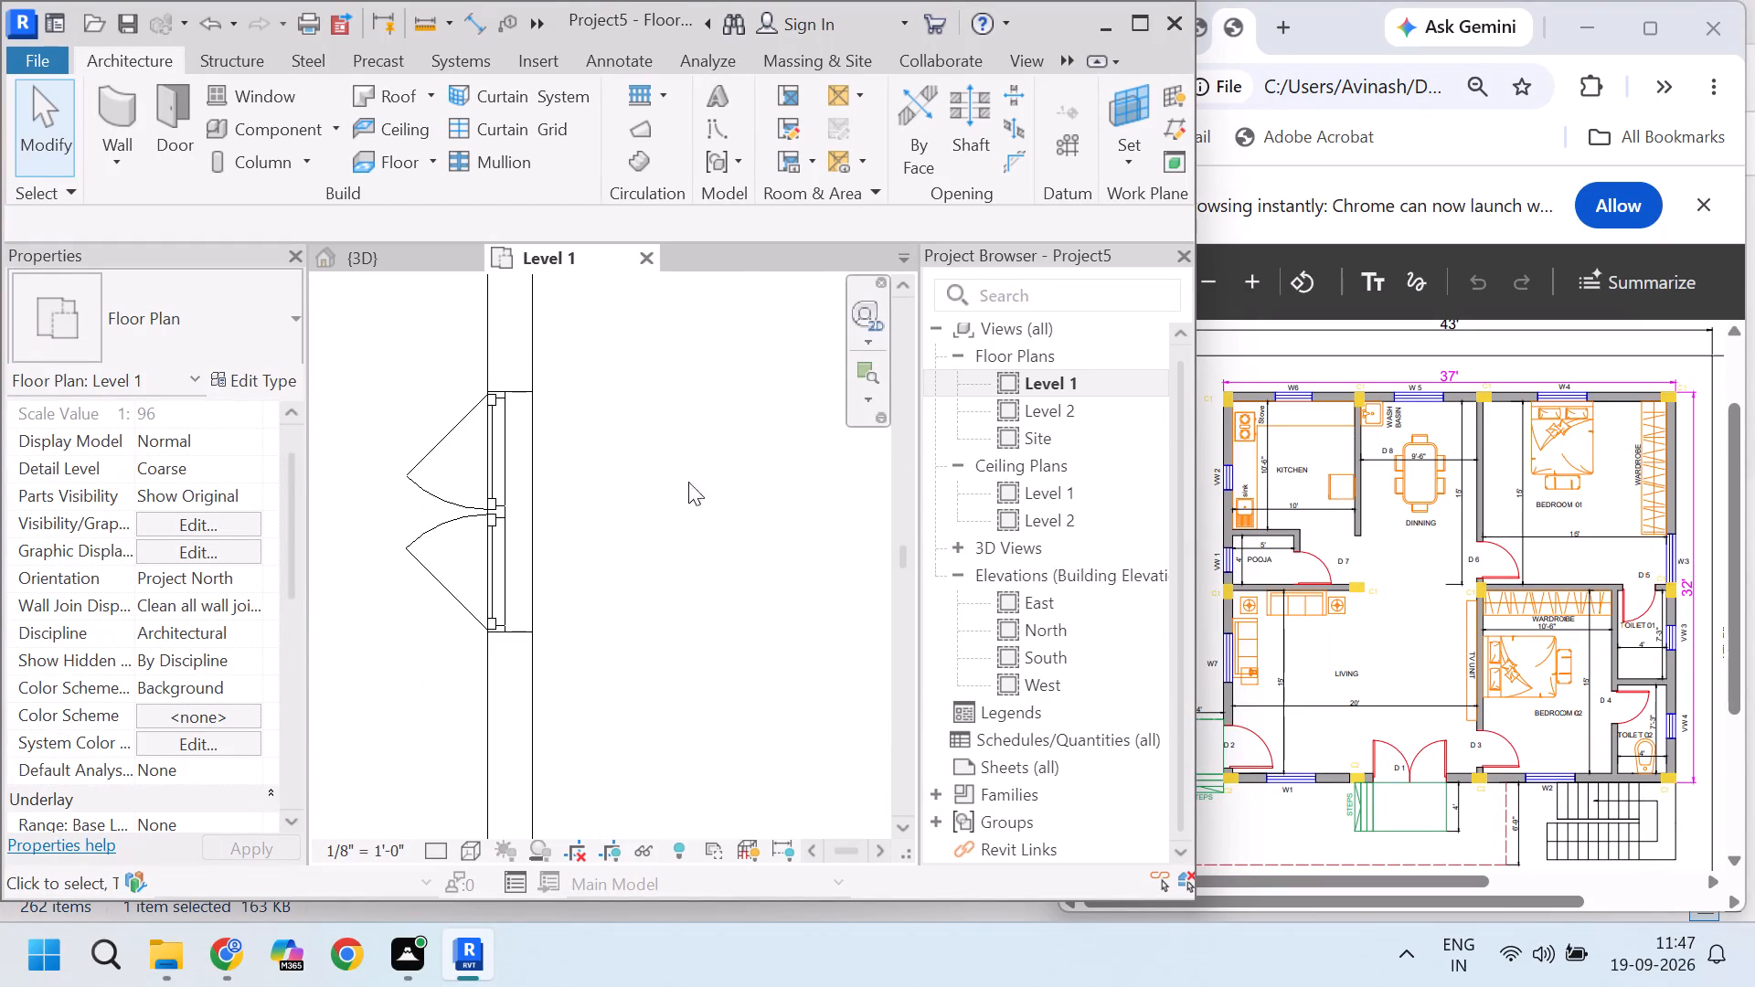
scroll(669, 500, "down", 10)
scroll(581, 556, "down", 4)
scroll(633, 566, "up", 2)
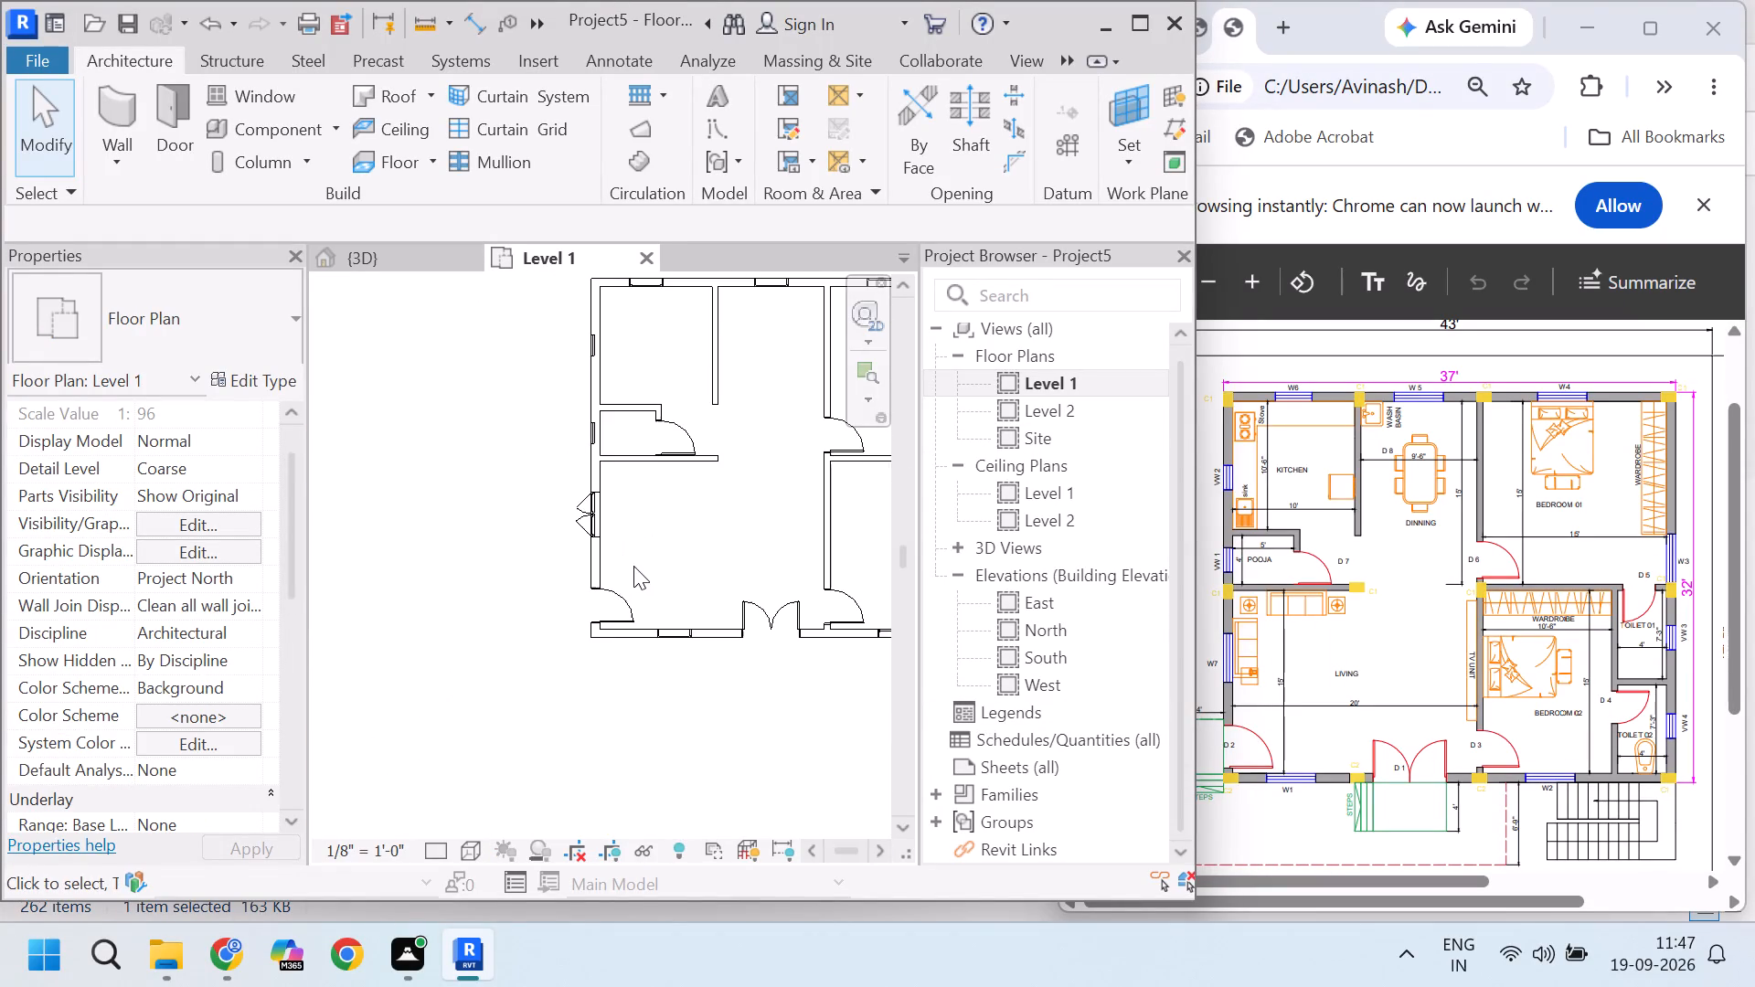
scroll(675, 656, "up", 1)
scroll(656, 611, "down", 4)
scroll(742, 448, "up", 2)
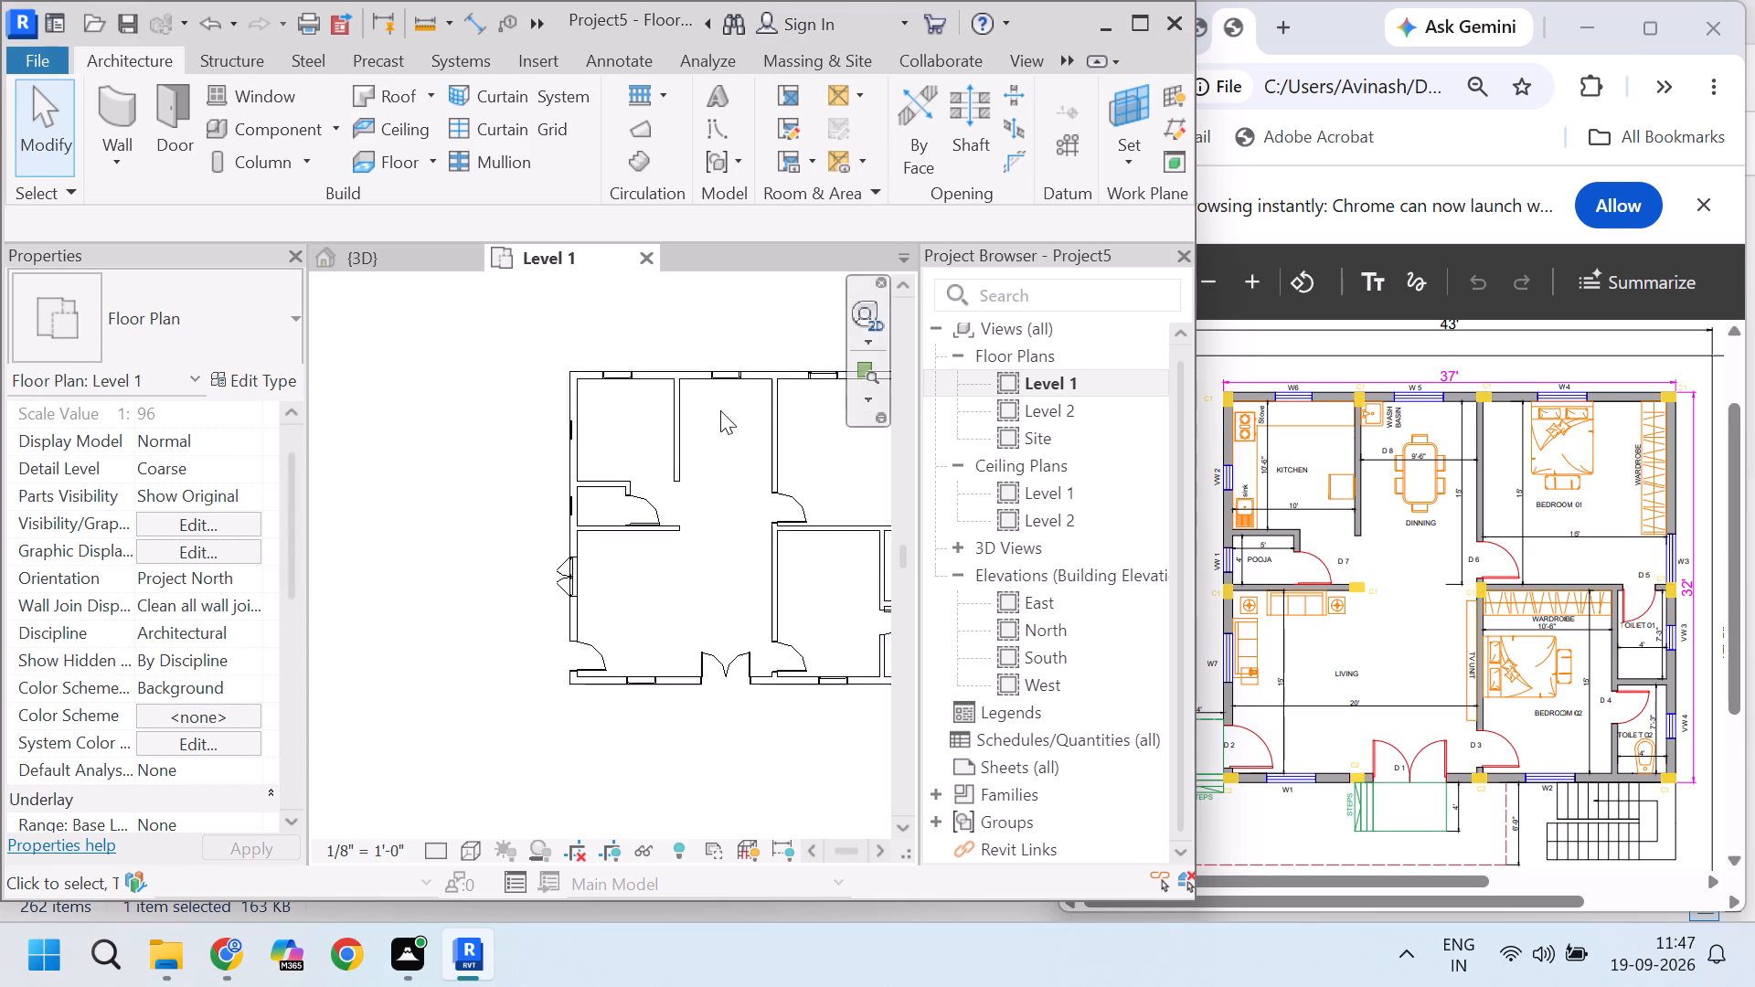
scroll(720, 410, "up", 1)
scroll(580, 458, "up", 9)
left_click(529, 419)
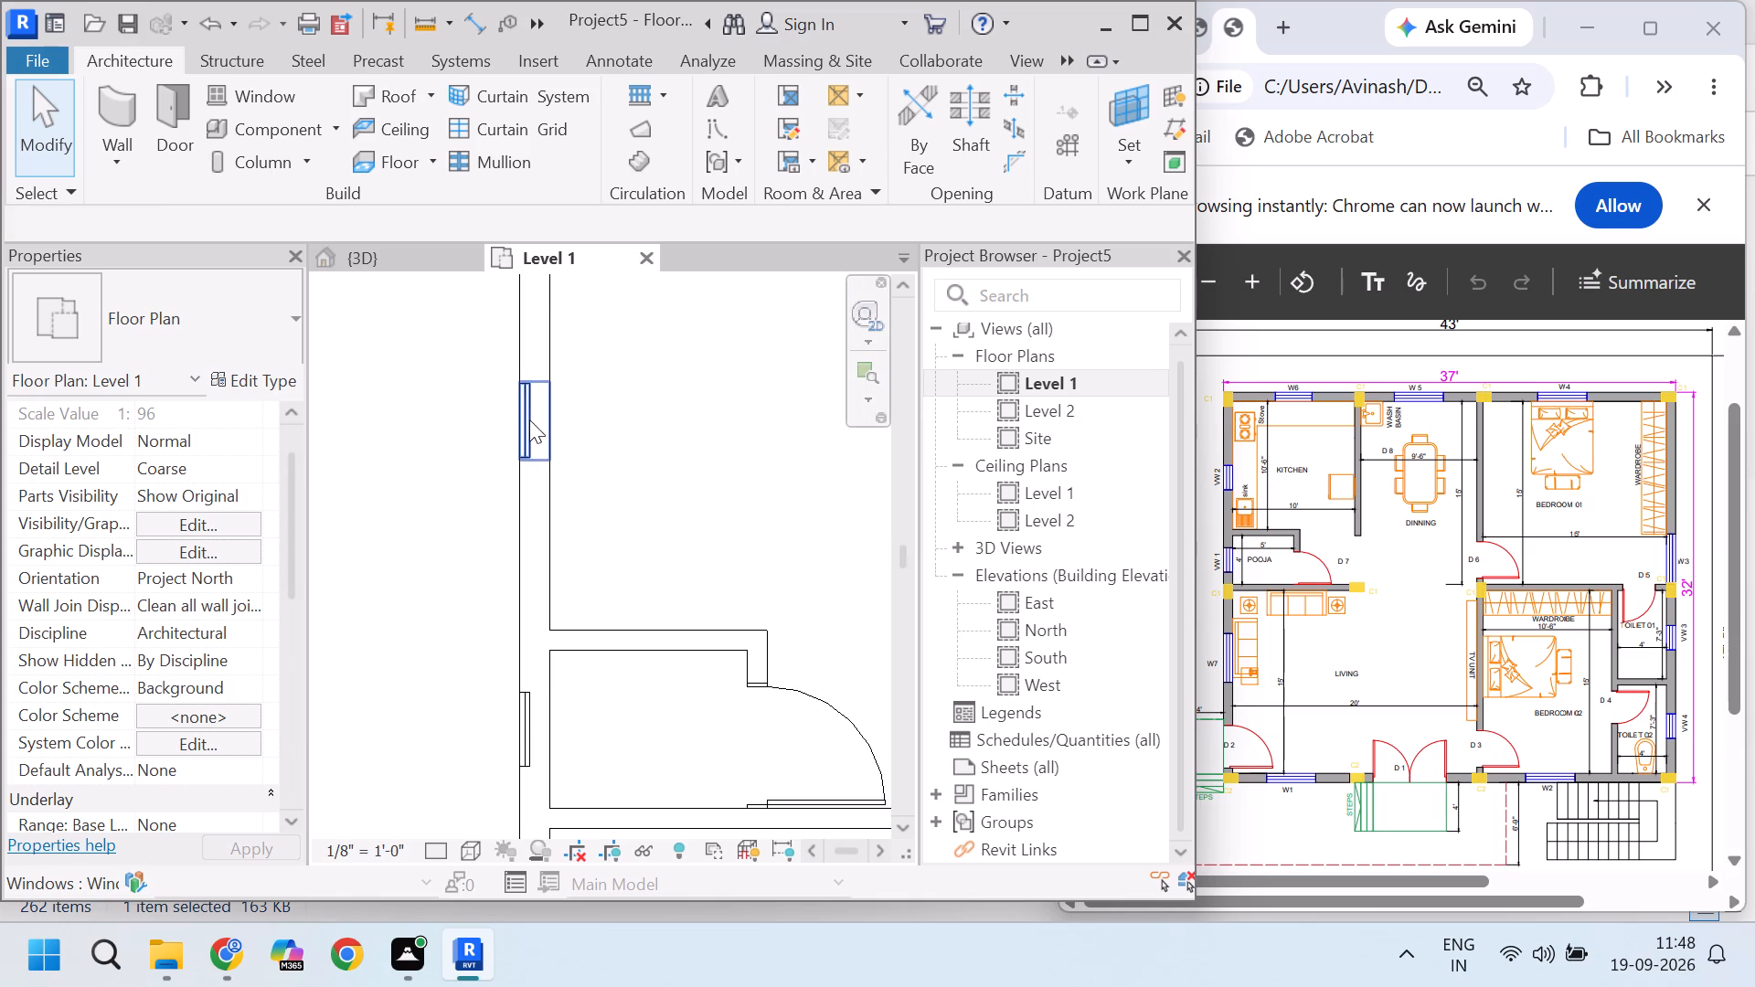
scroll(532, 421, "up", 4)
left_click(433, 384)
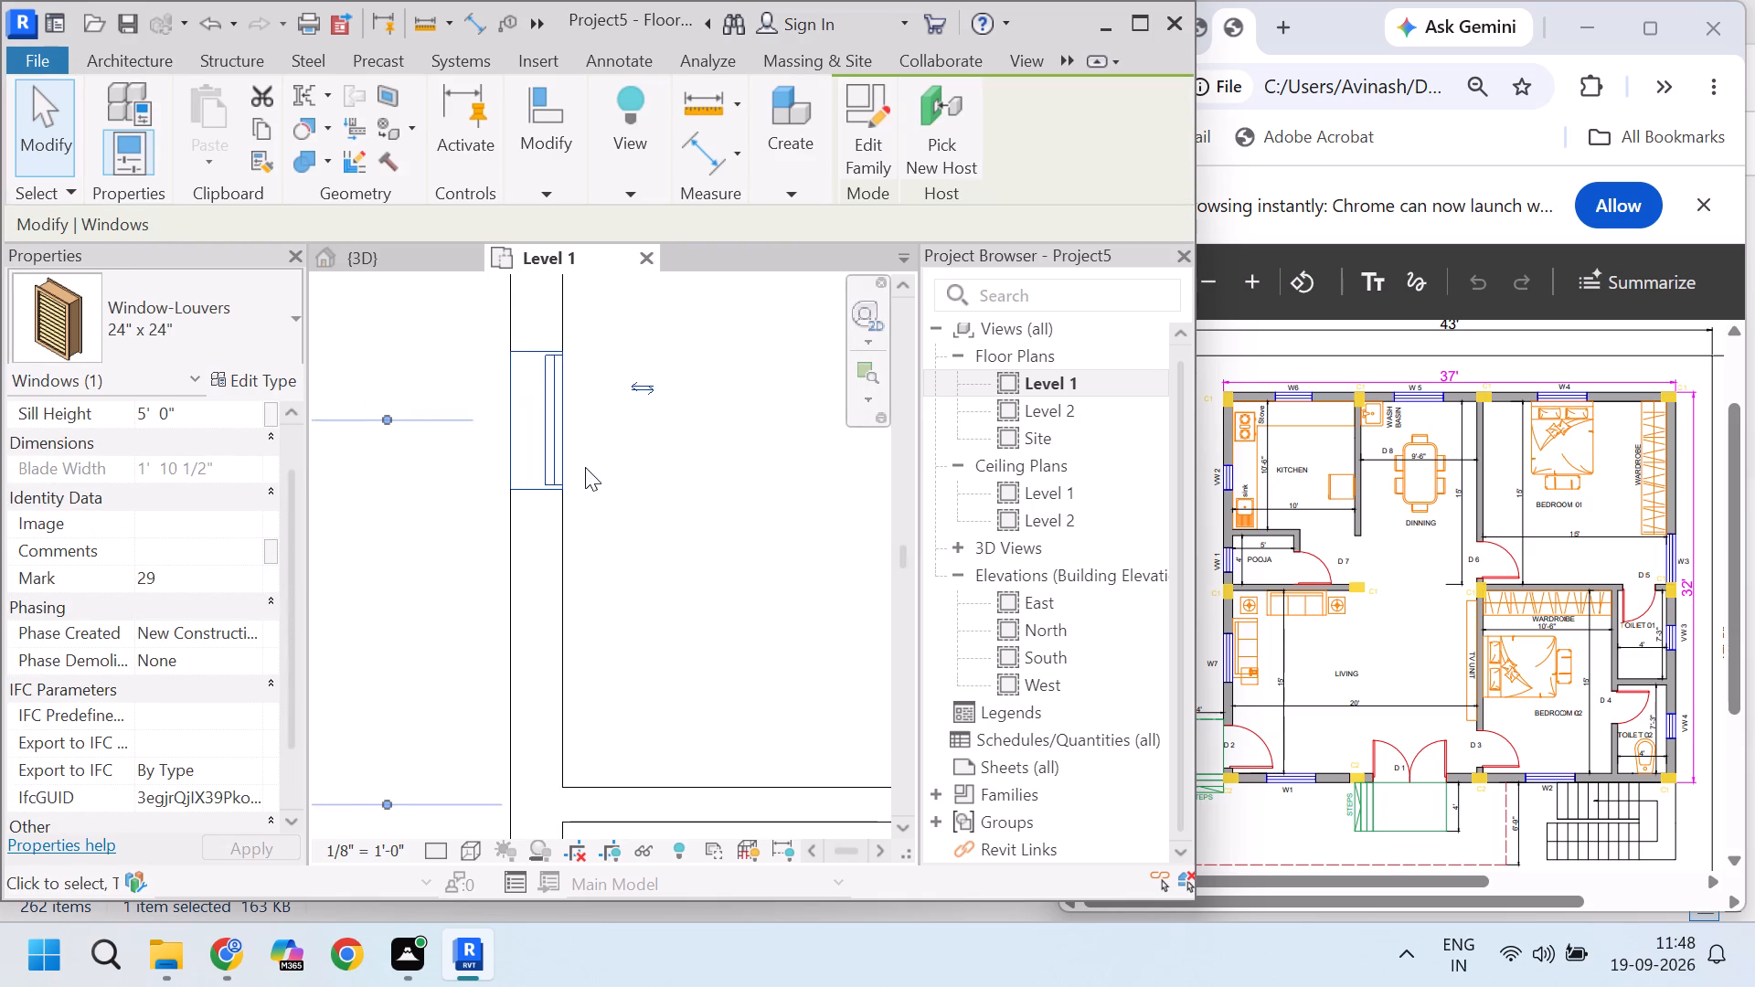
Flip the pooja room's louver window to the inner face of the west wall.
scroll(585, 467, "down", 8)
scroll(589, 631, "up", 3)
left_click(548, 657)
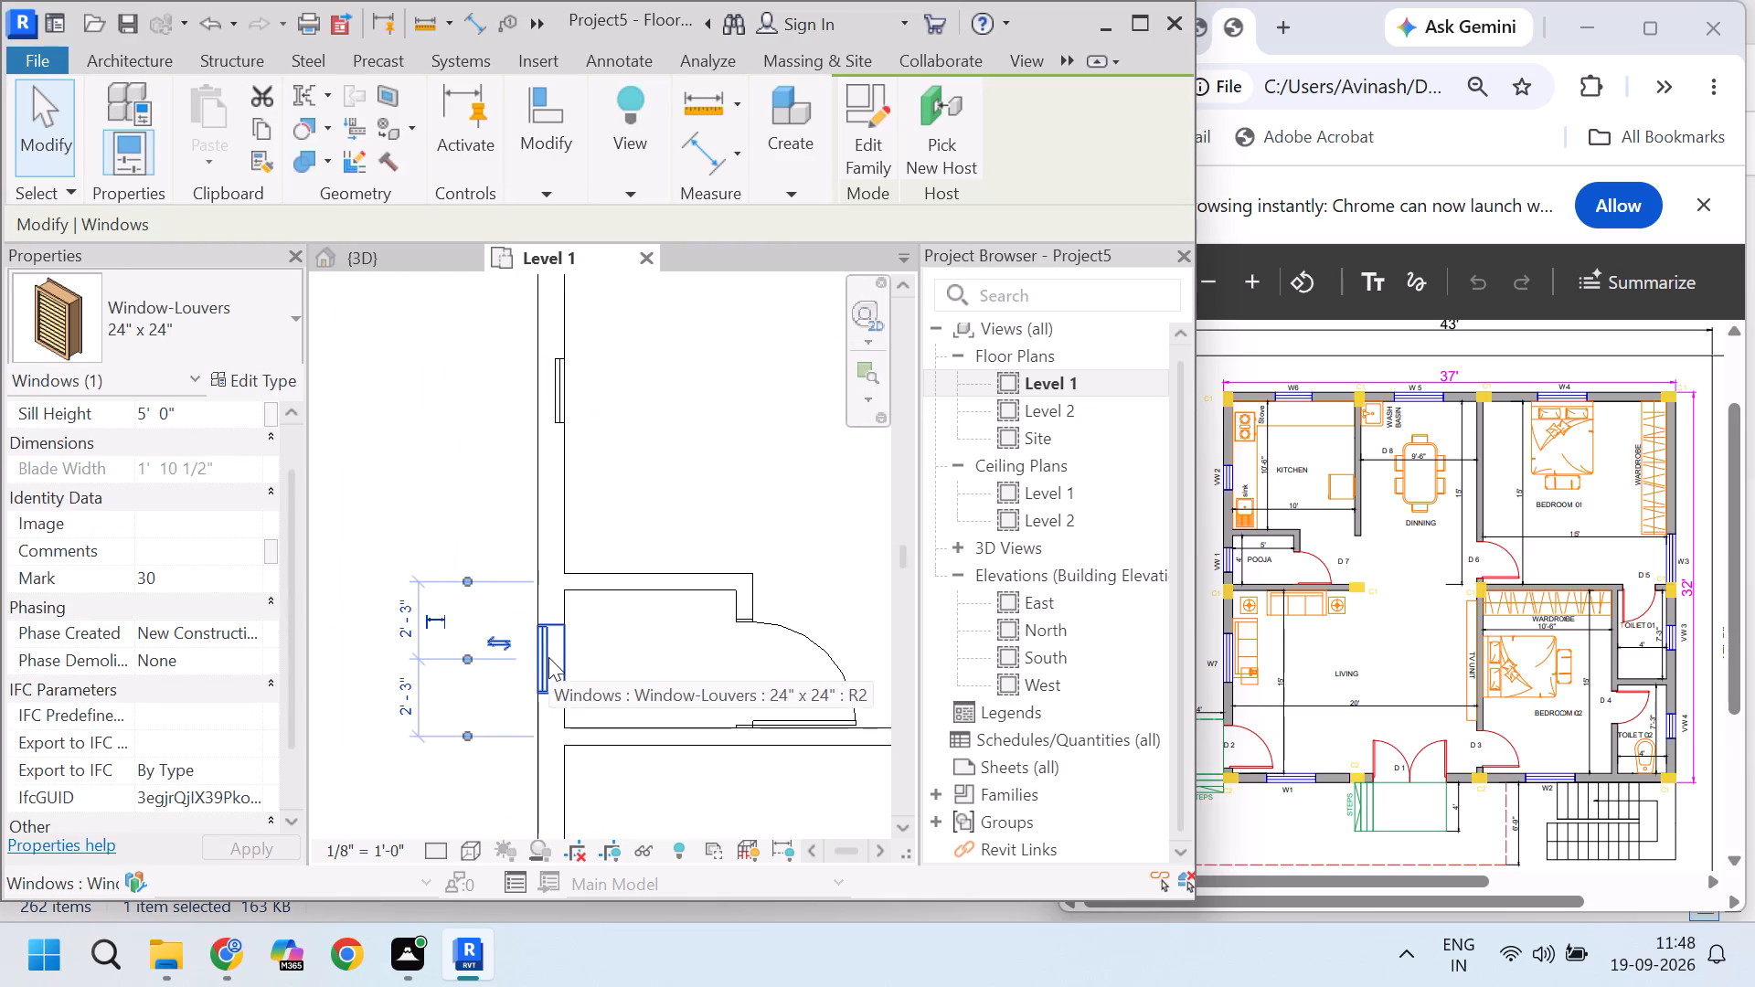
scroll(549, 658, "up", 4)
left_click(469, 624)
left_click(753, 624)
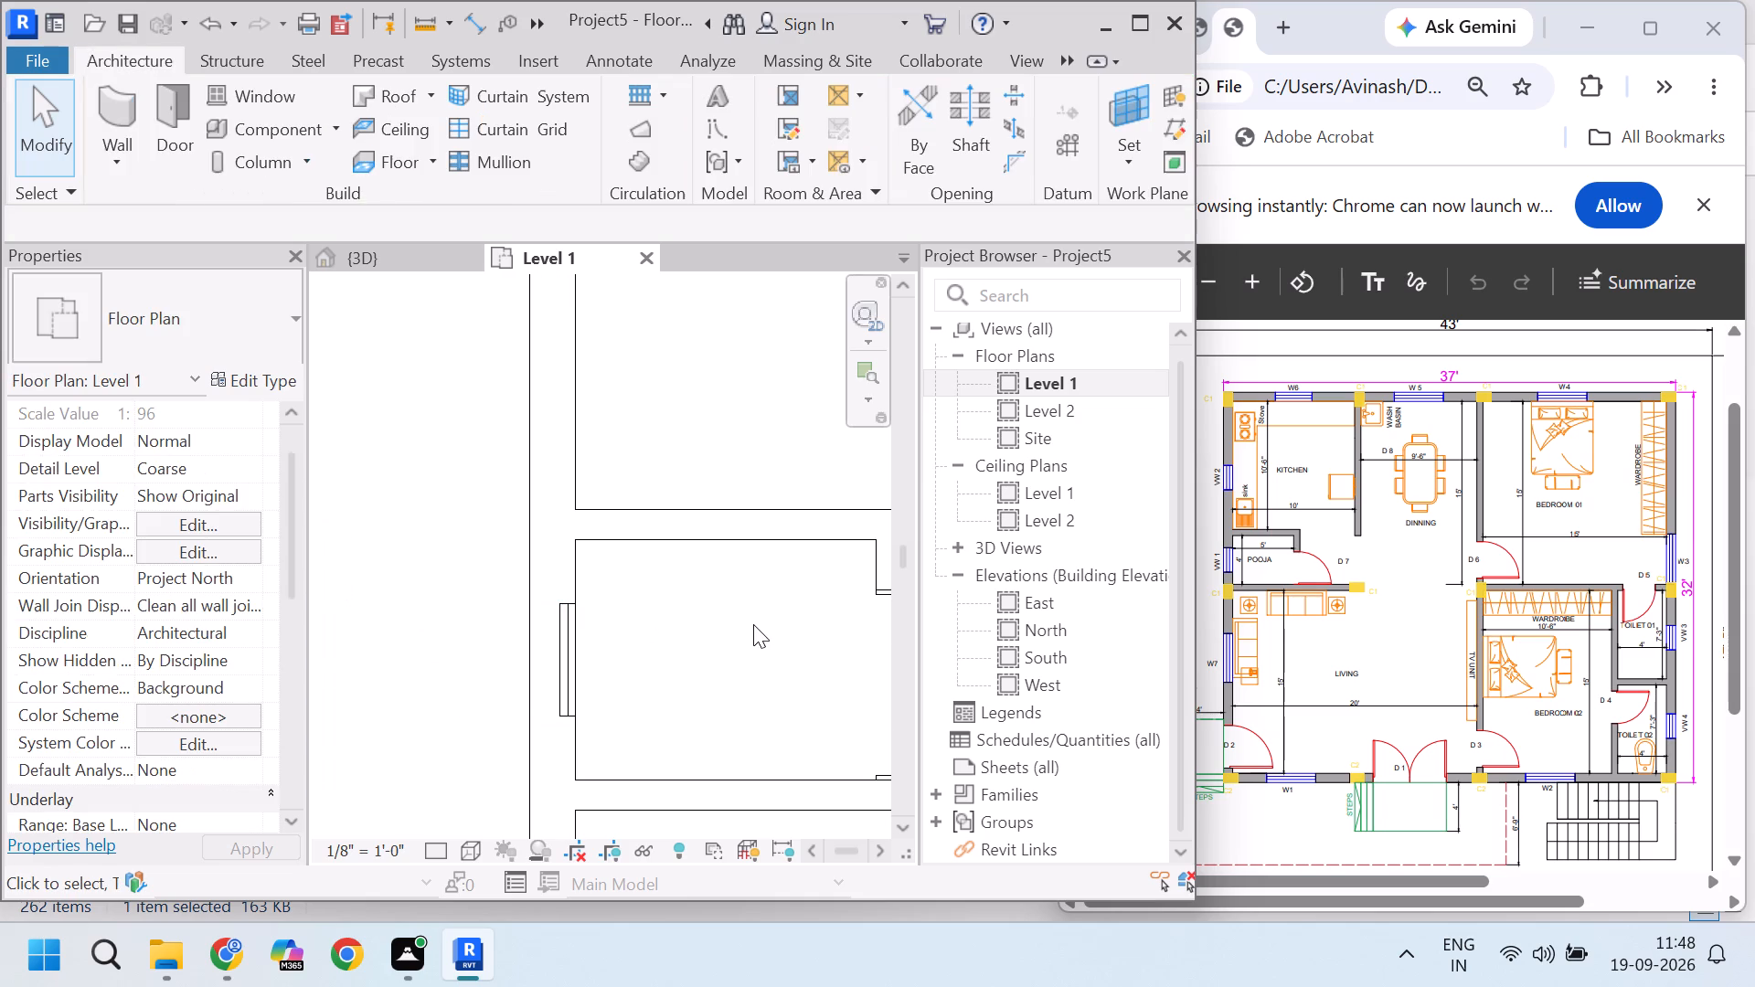
Examine the orientation of the kitchen's louver window up close in the 3D view.
scroll(619, 571, "down", 9)
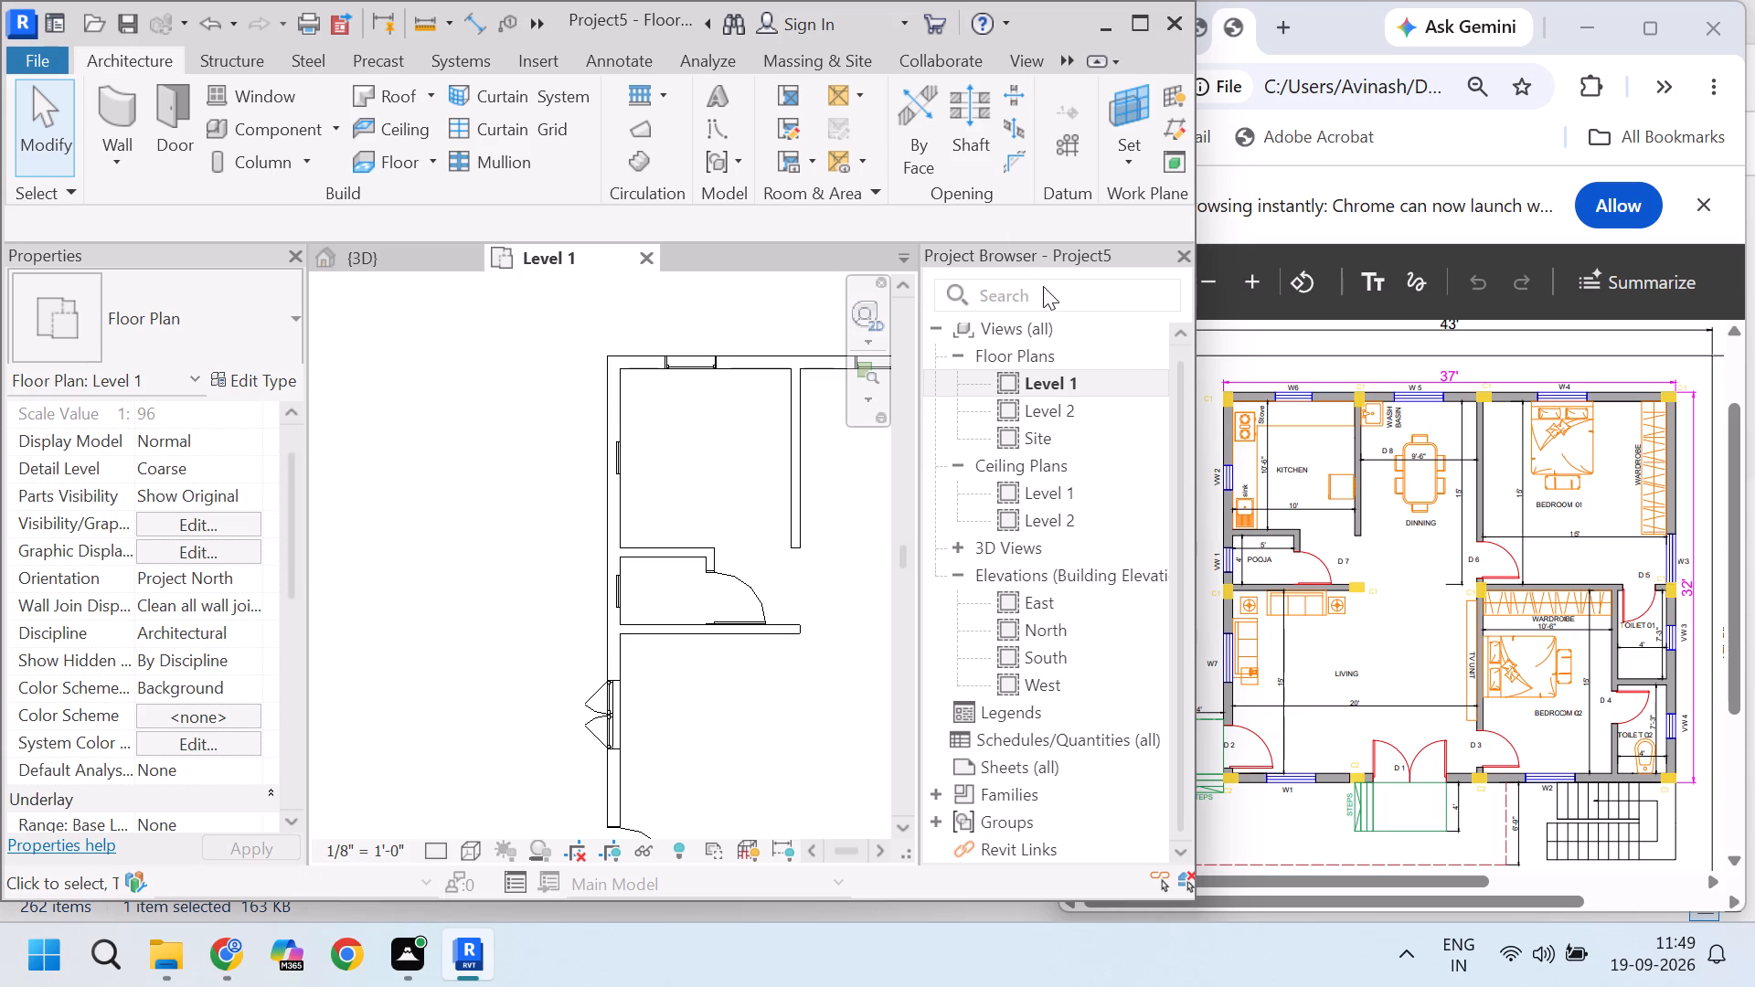
scroll(669, 507, "down", 3)
scroll(669, 556, "up", 4)
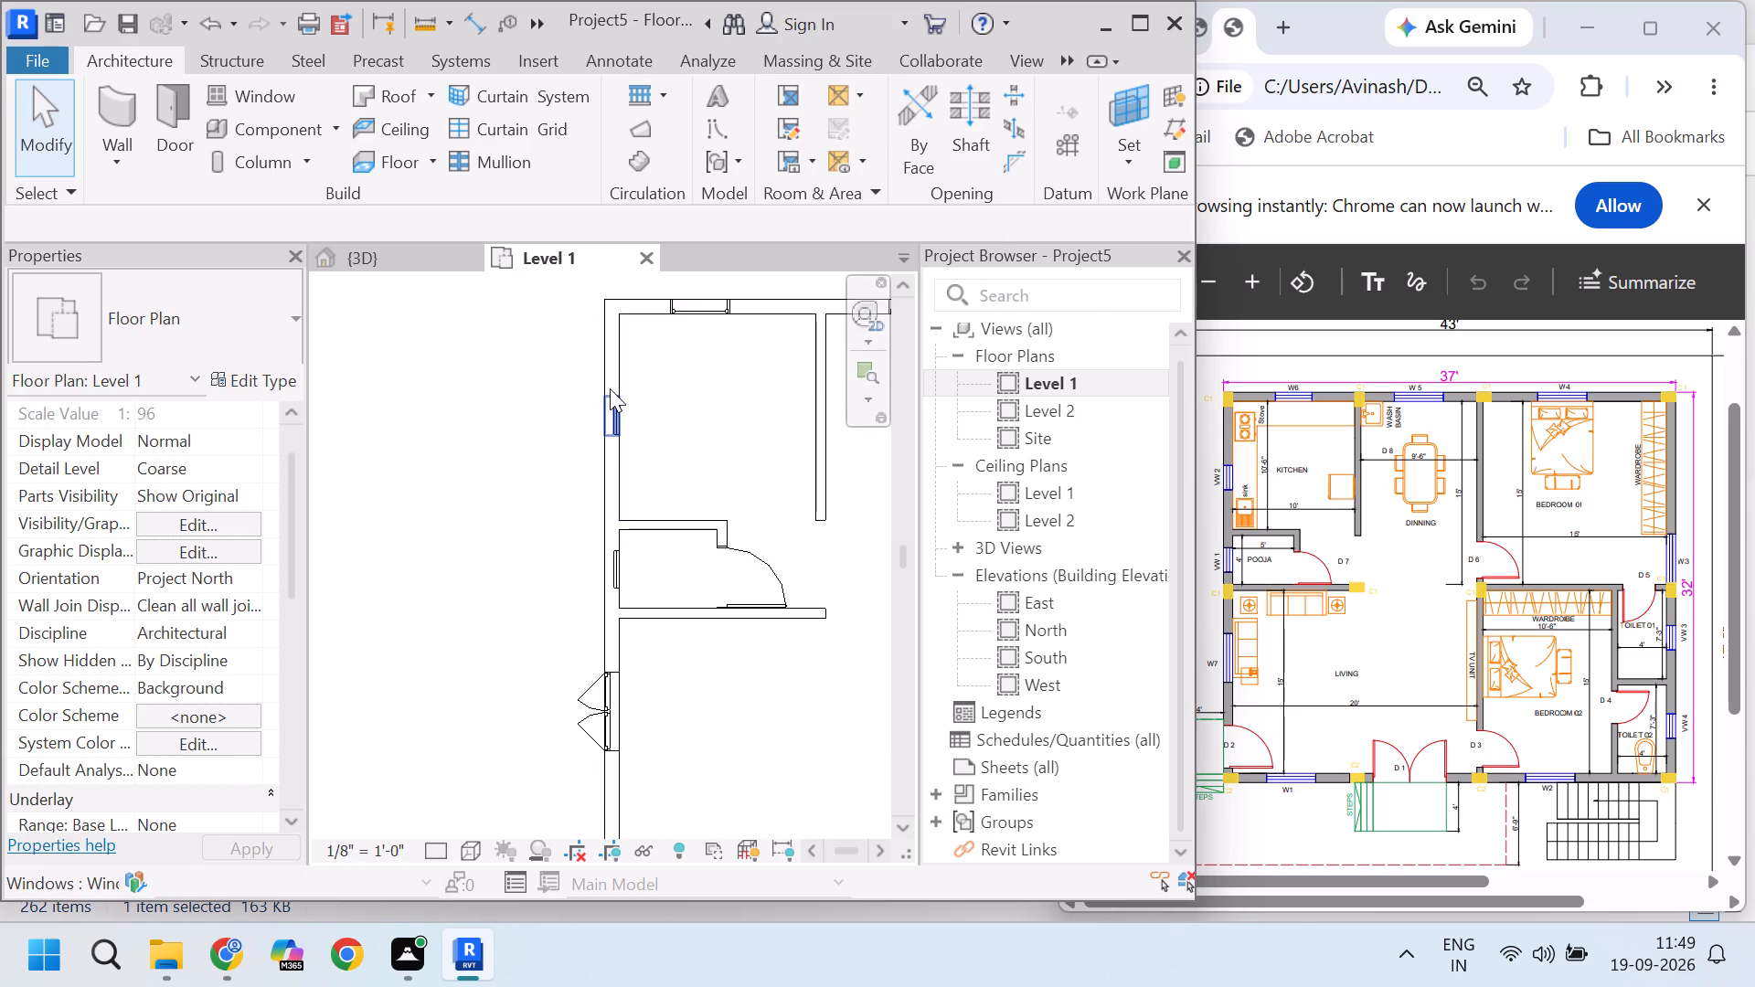
scroll(610, 388, "up", 4)
left_click(368, 261)
scroll(690, 472, "down", 2)
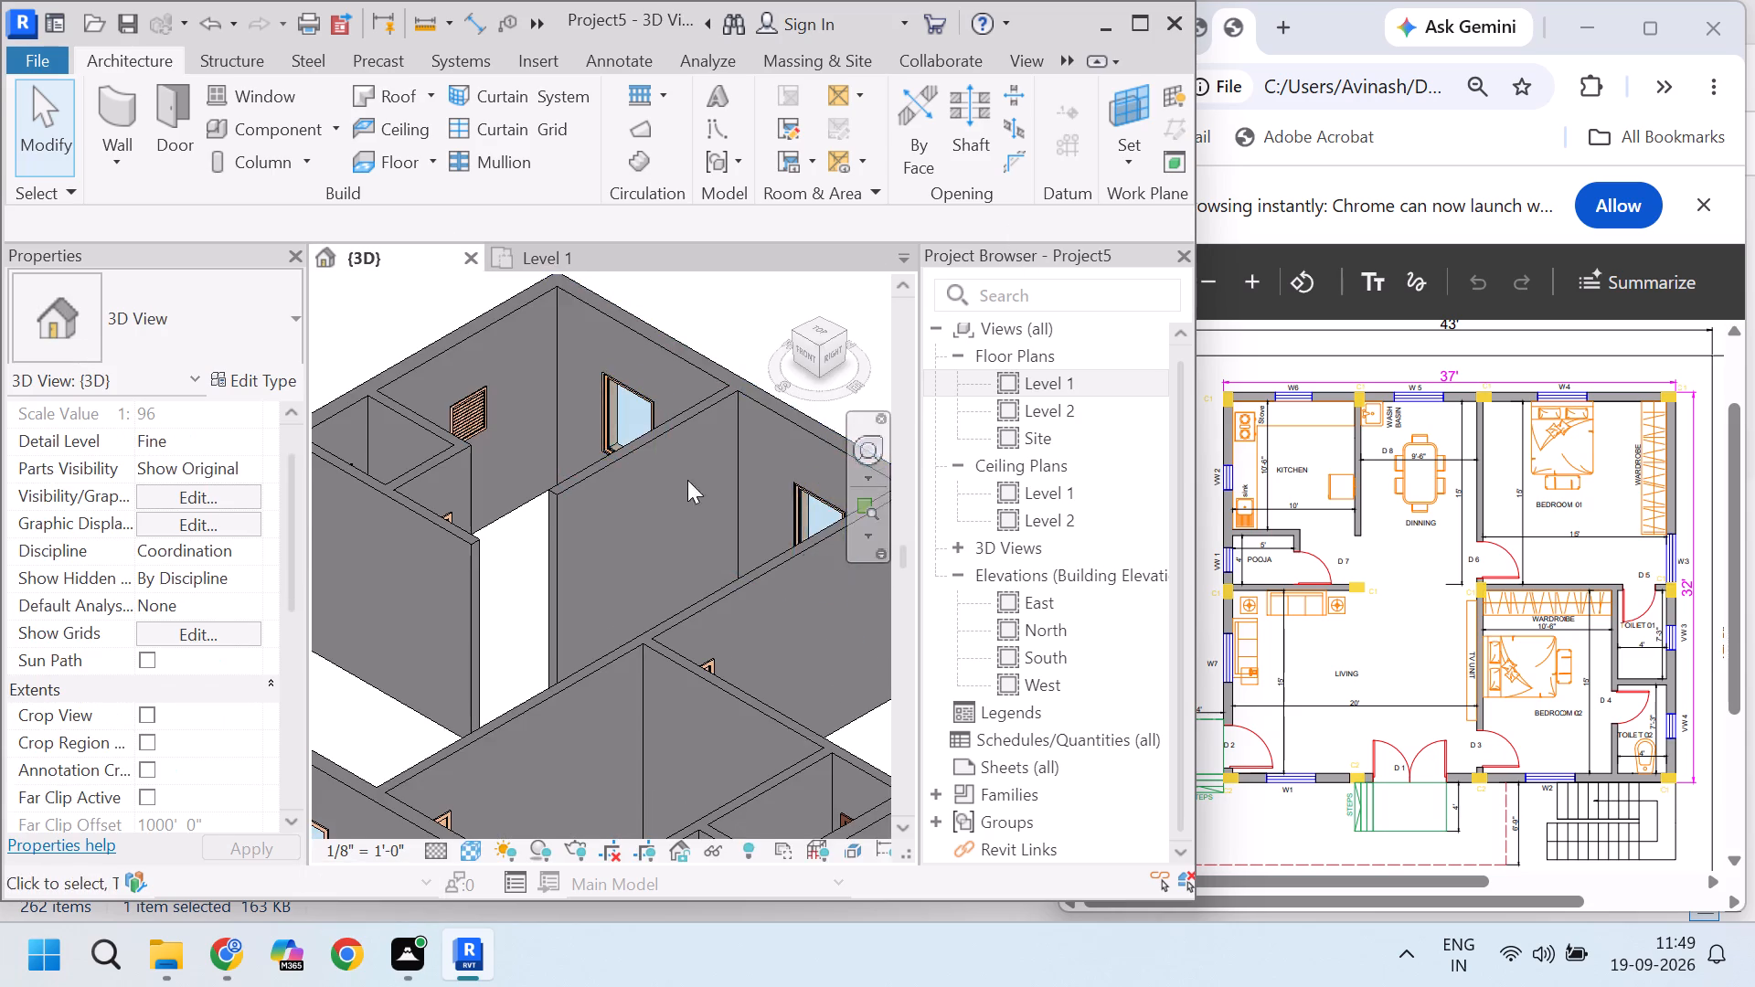
scroll(687, 480, "down", 2)
scroll(483, 423, "up", 5)
scroll(556, 438, "up", 9)
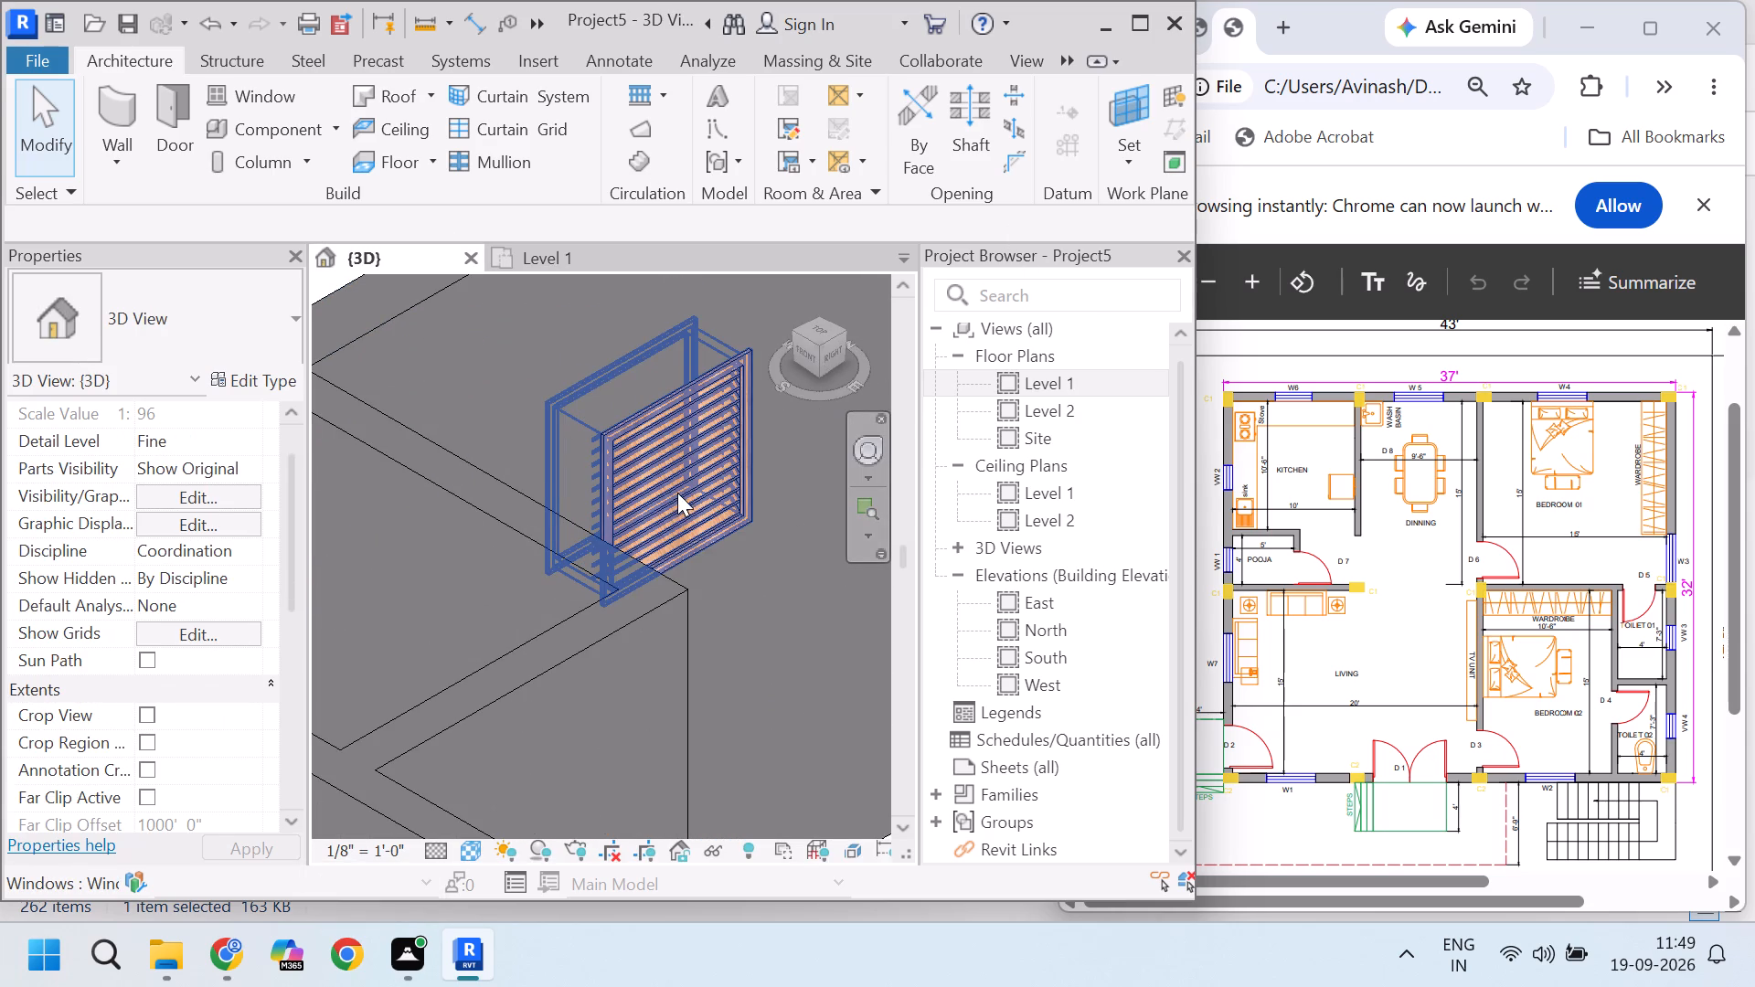
scroll(677, 493, "up", 1)
In the Level 1 plan, flip the kitchen and pooja louver windows back to the outer face of the west wall.
left_click(556, 263)
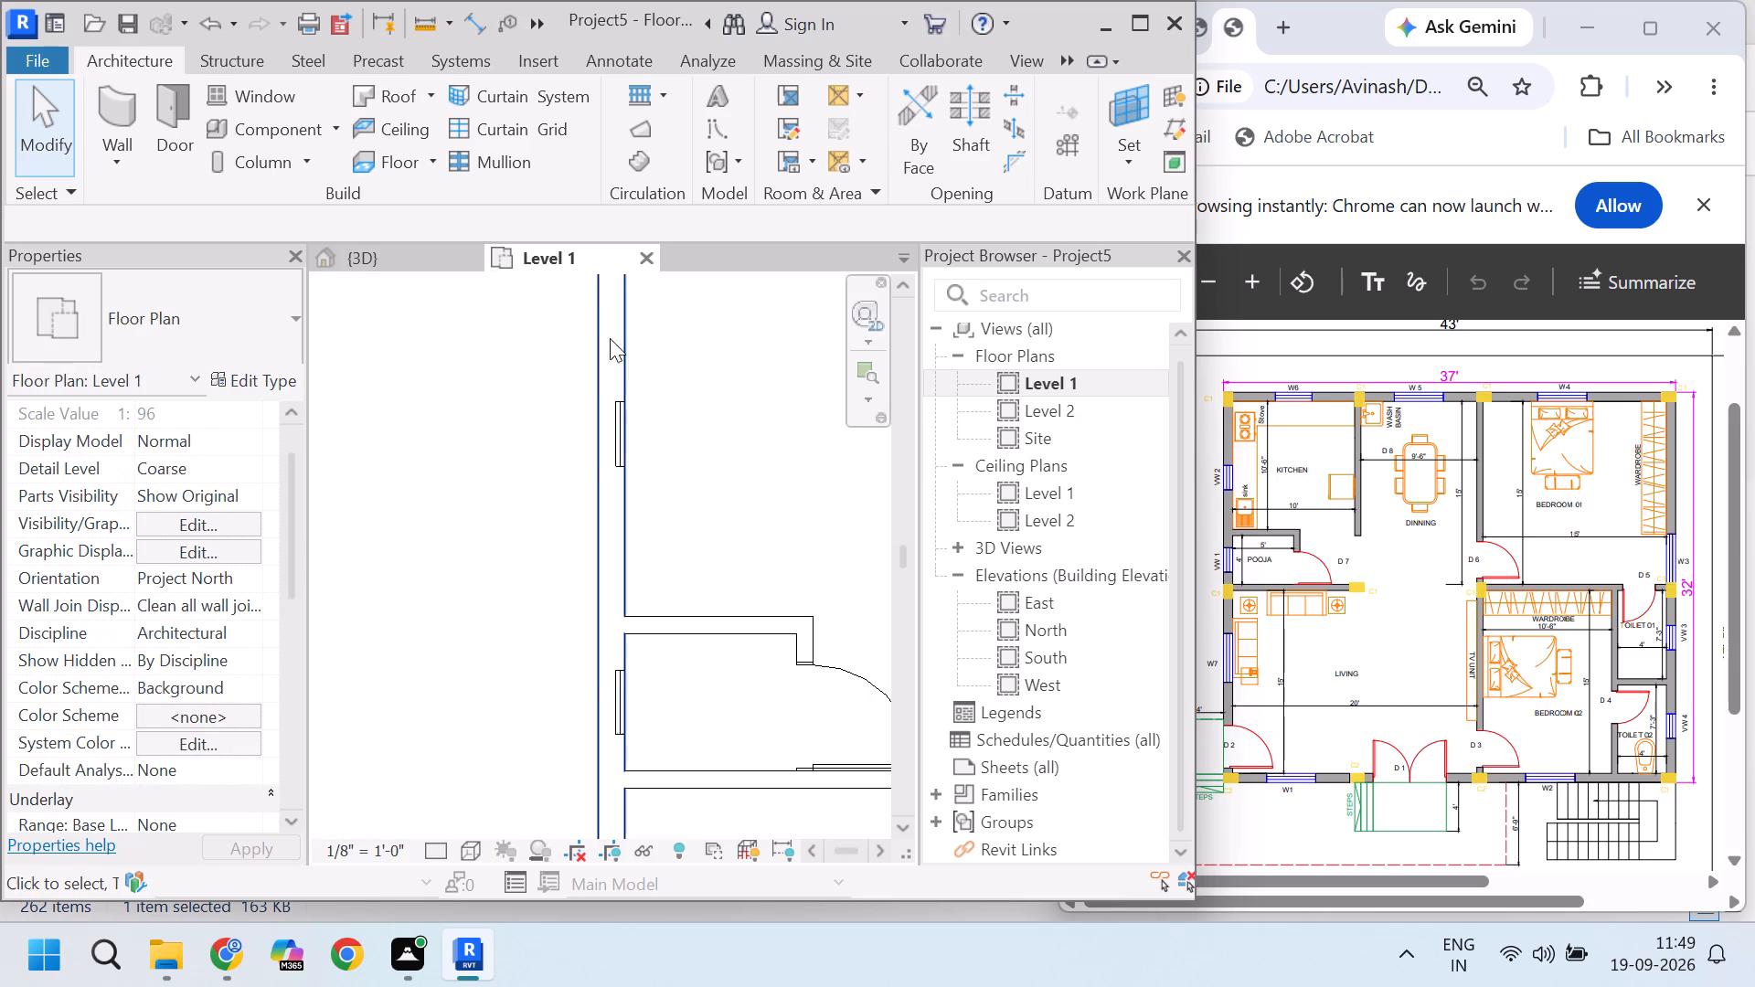
left_click(618, 436)
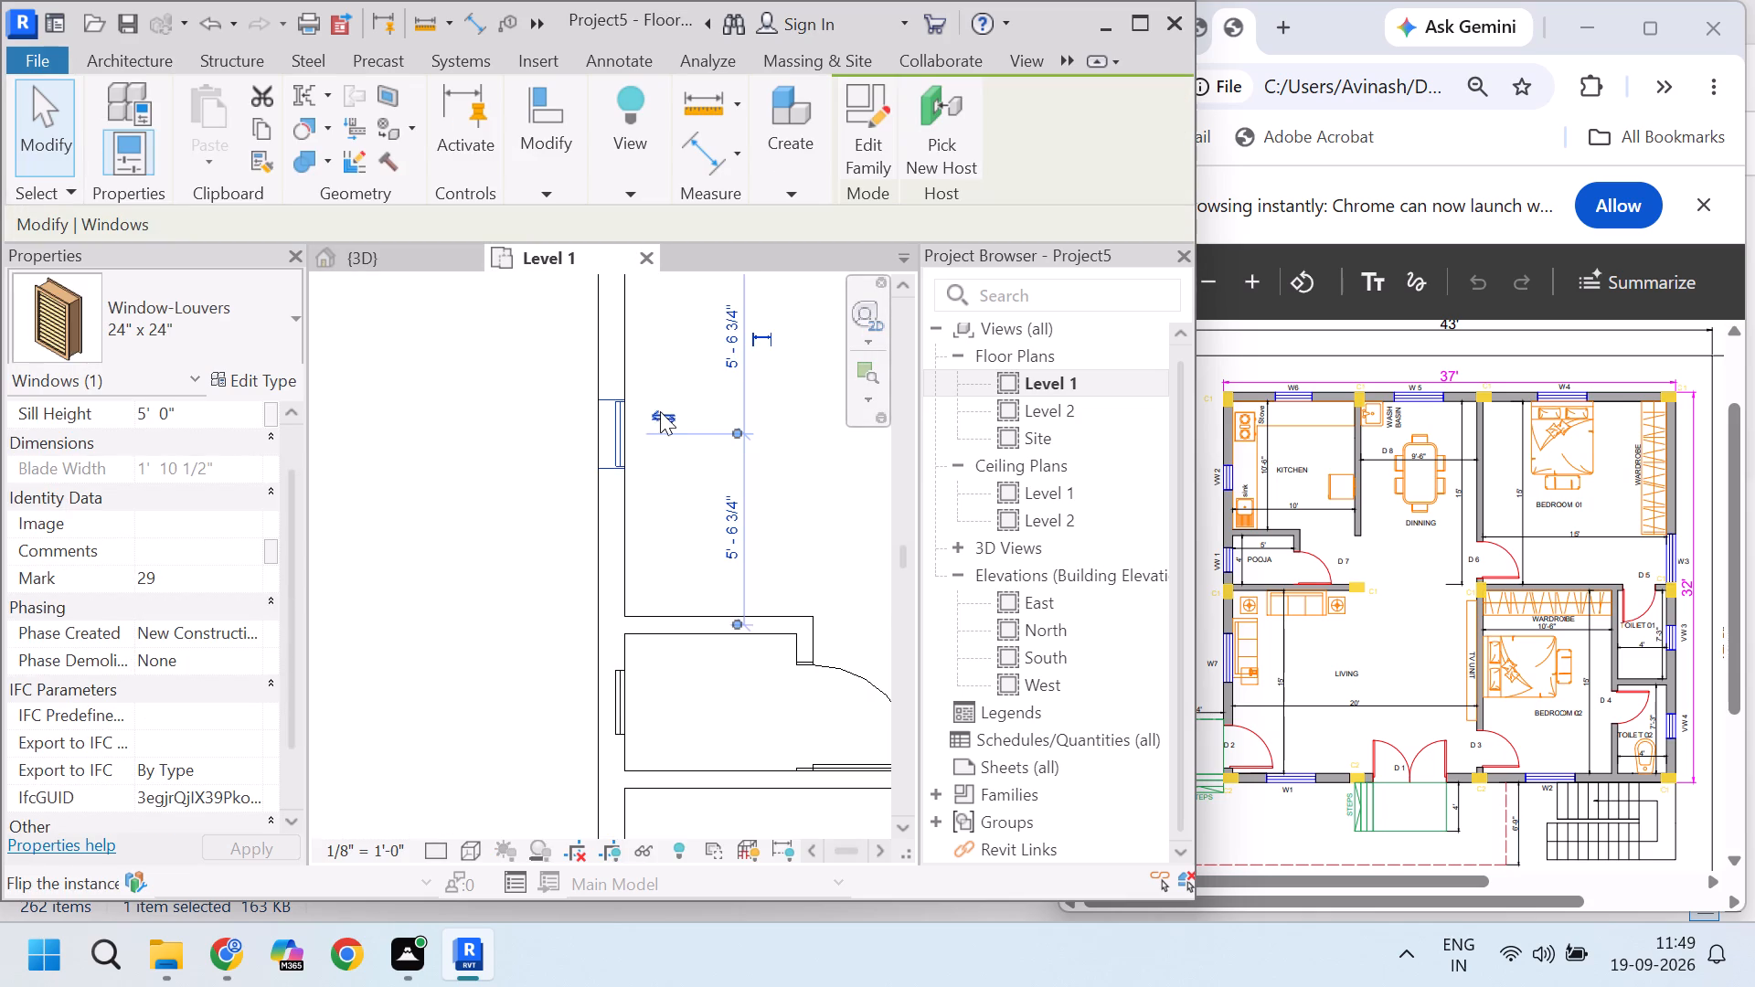
left_click(660, 411)
left_click(621, 704)
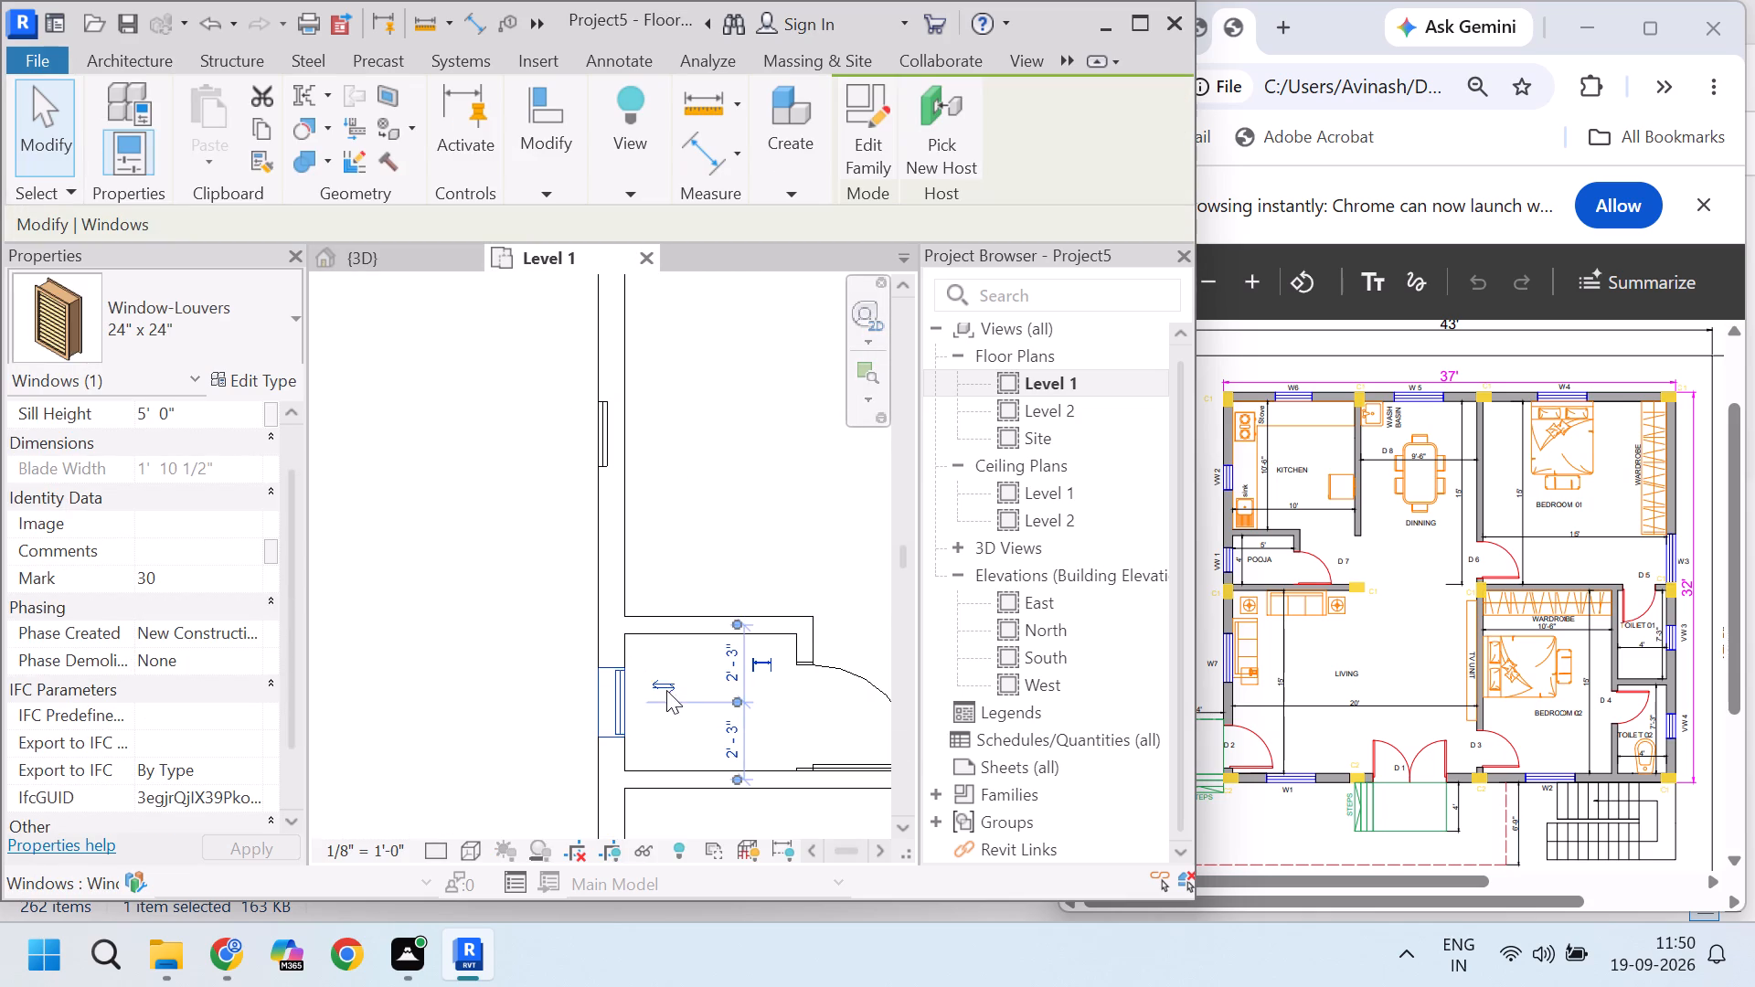
left_click(665, 686)
left_click(537, 468)
Flip the louver windows of both toilets to the outer face of the east wall.
scroll(545, 522, "down", 9)
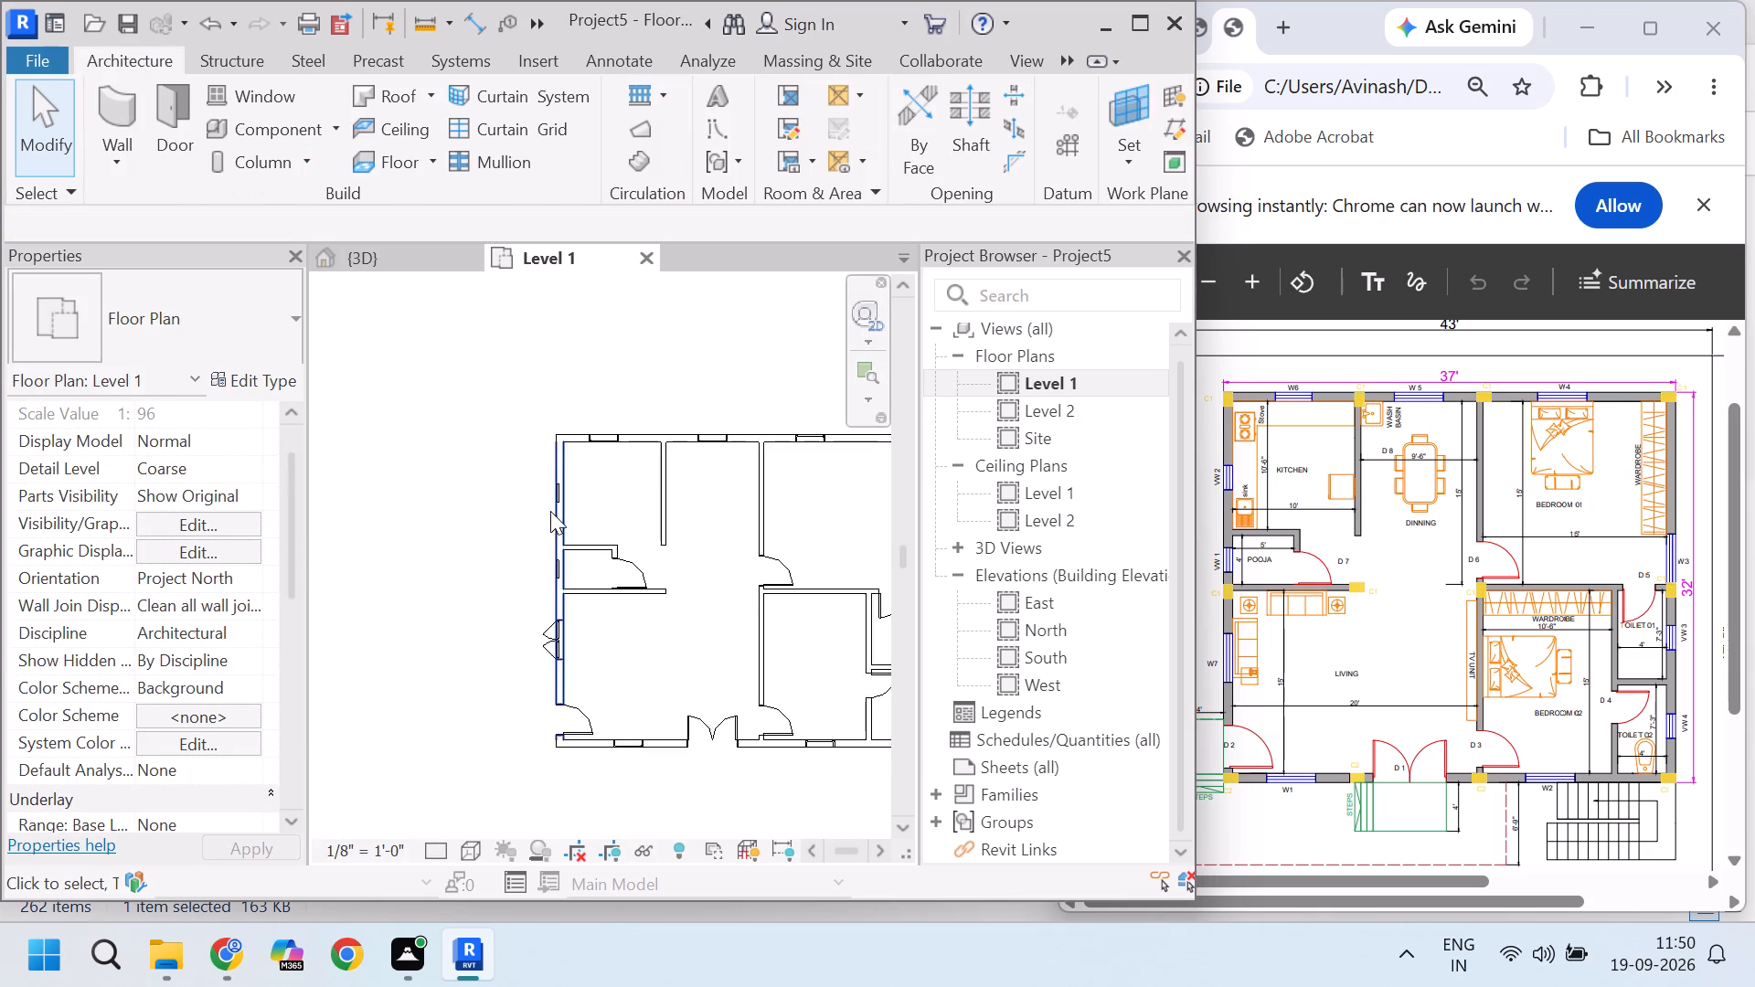
scroll(550, 511, "down", 3)
scroll(643, 659, "up", 7)
scroll(538, 652, "down", 6)
scroll(680, 567, "up", 5)
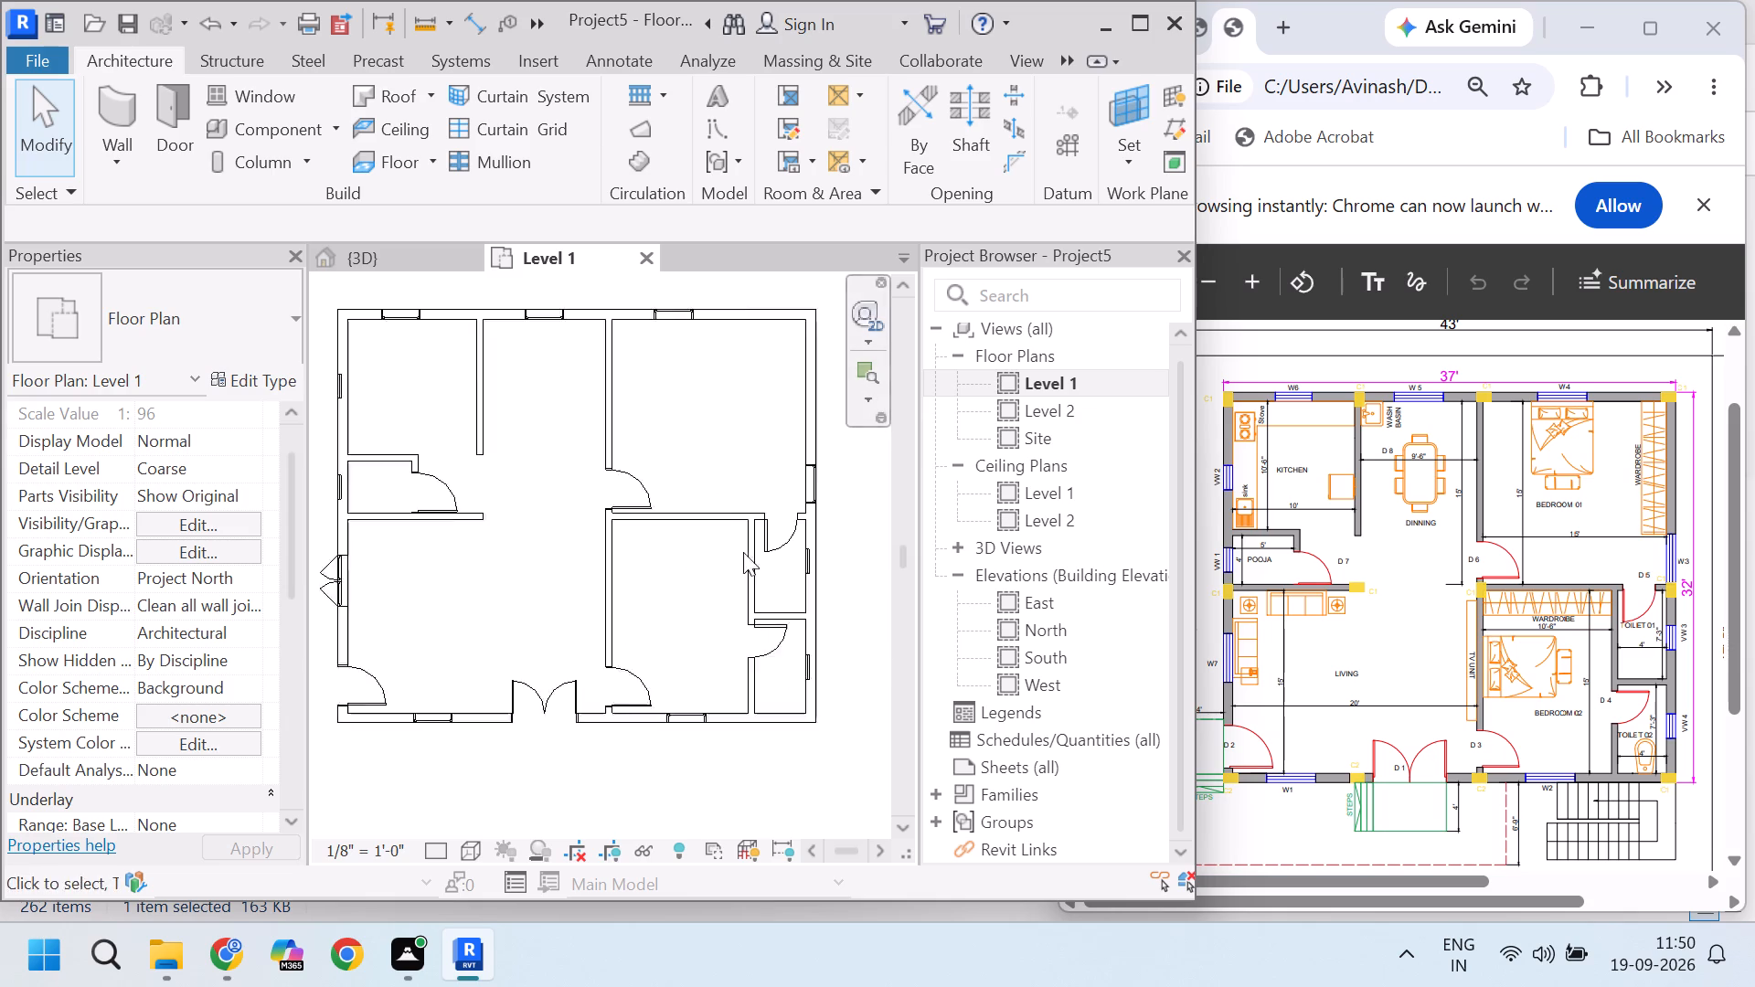
scroll(765, 567, "up", 5)
scroll(722, 573, "down", 3)
scroll(798, 559, "up", 4)
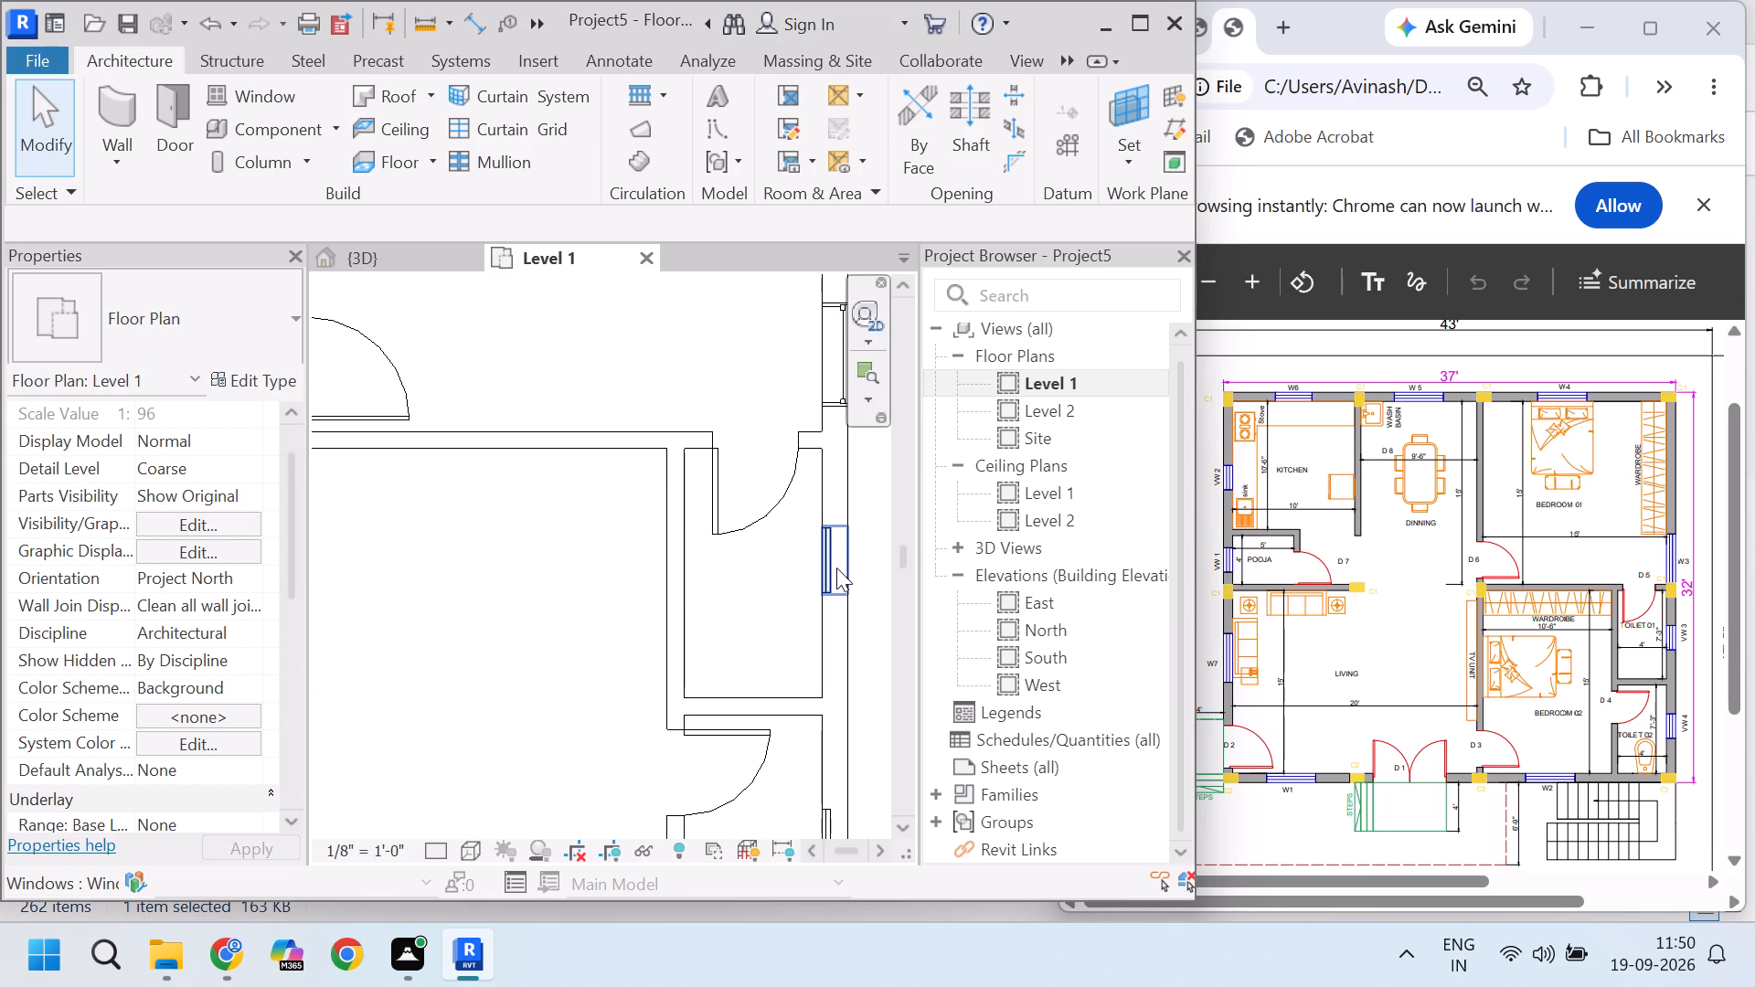
left_click(836, 568)
scroll(836, 568, "up", 4)
left_click(748, 529)
scroll(622, 491, "down", 5)
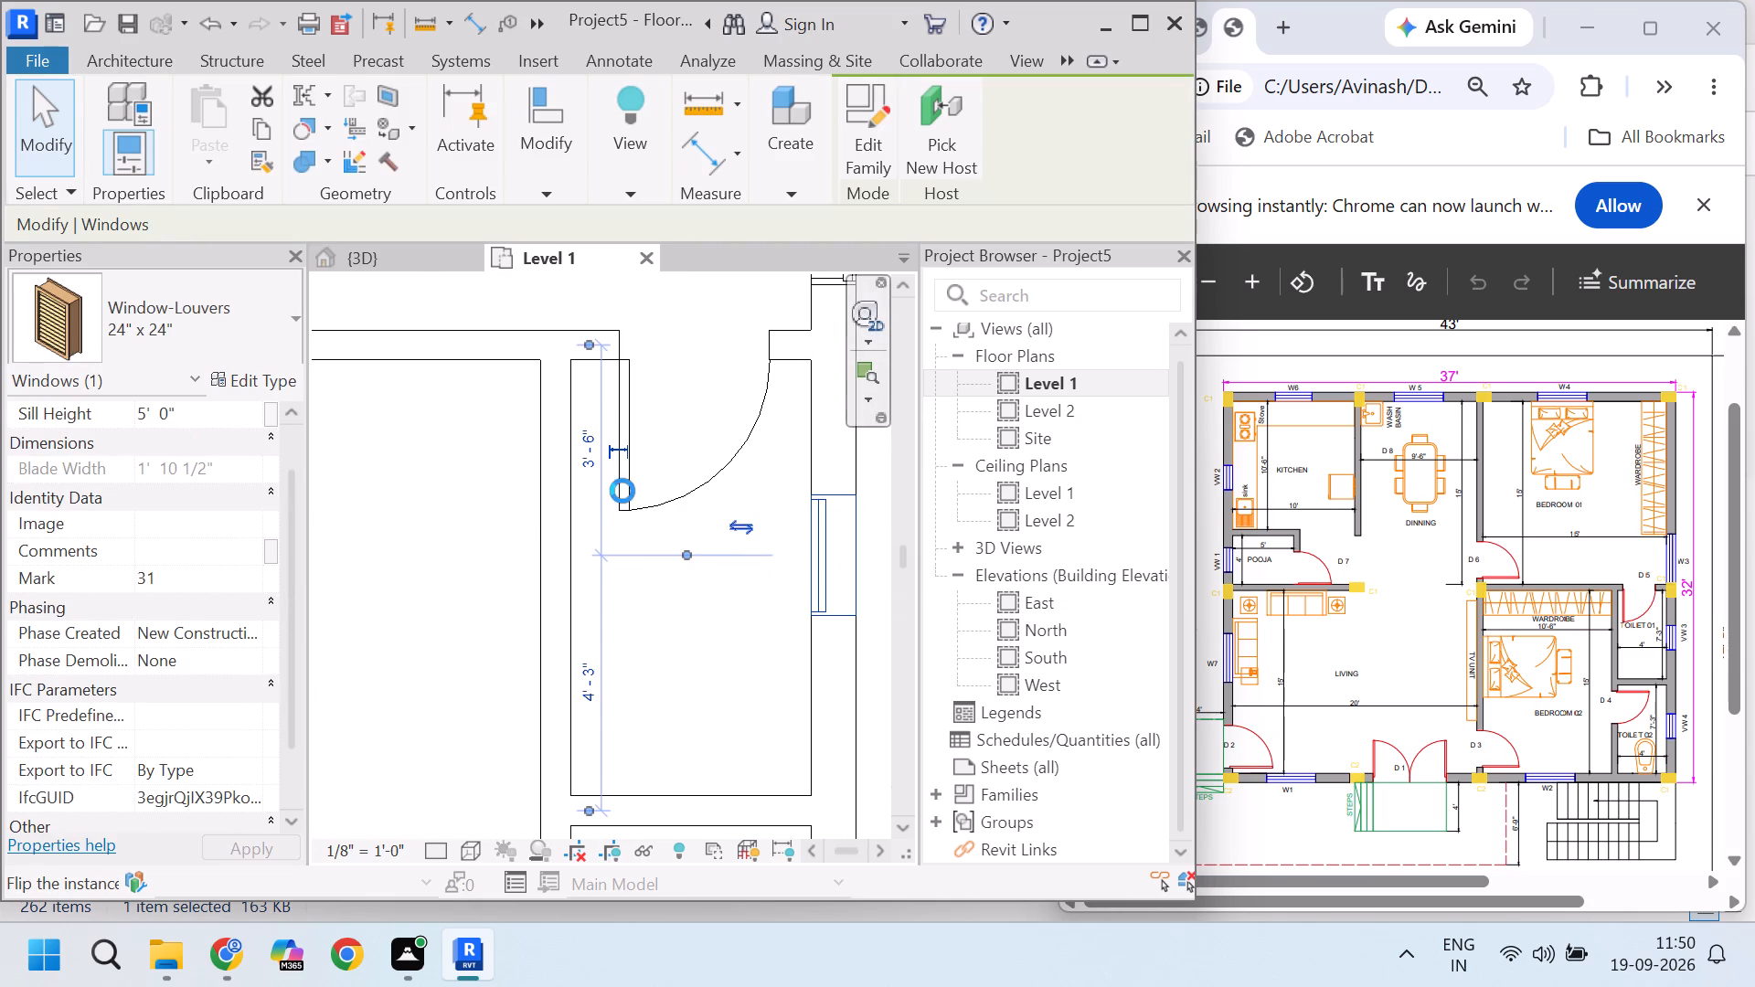
scroll(700, 549, "down", 3)
scroll(730, 659, "up", 4)
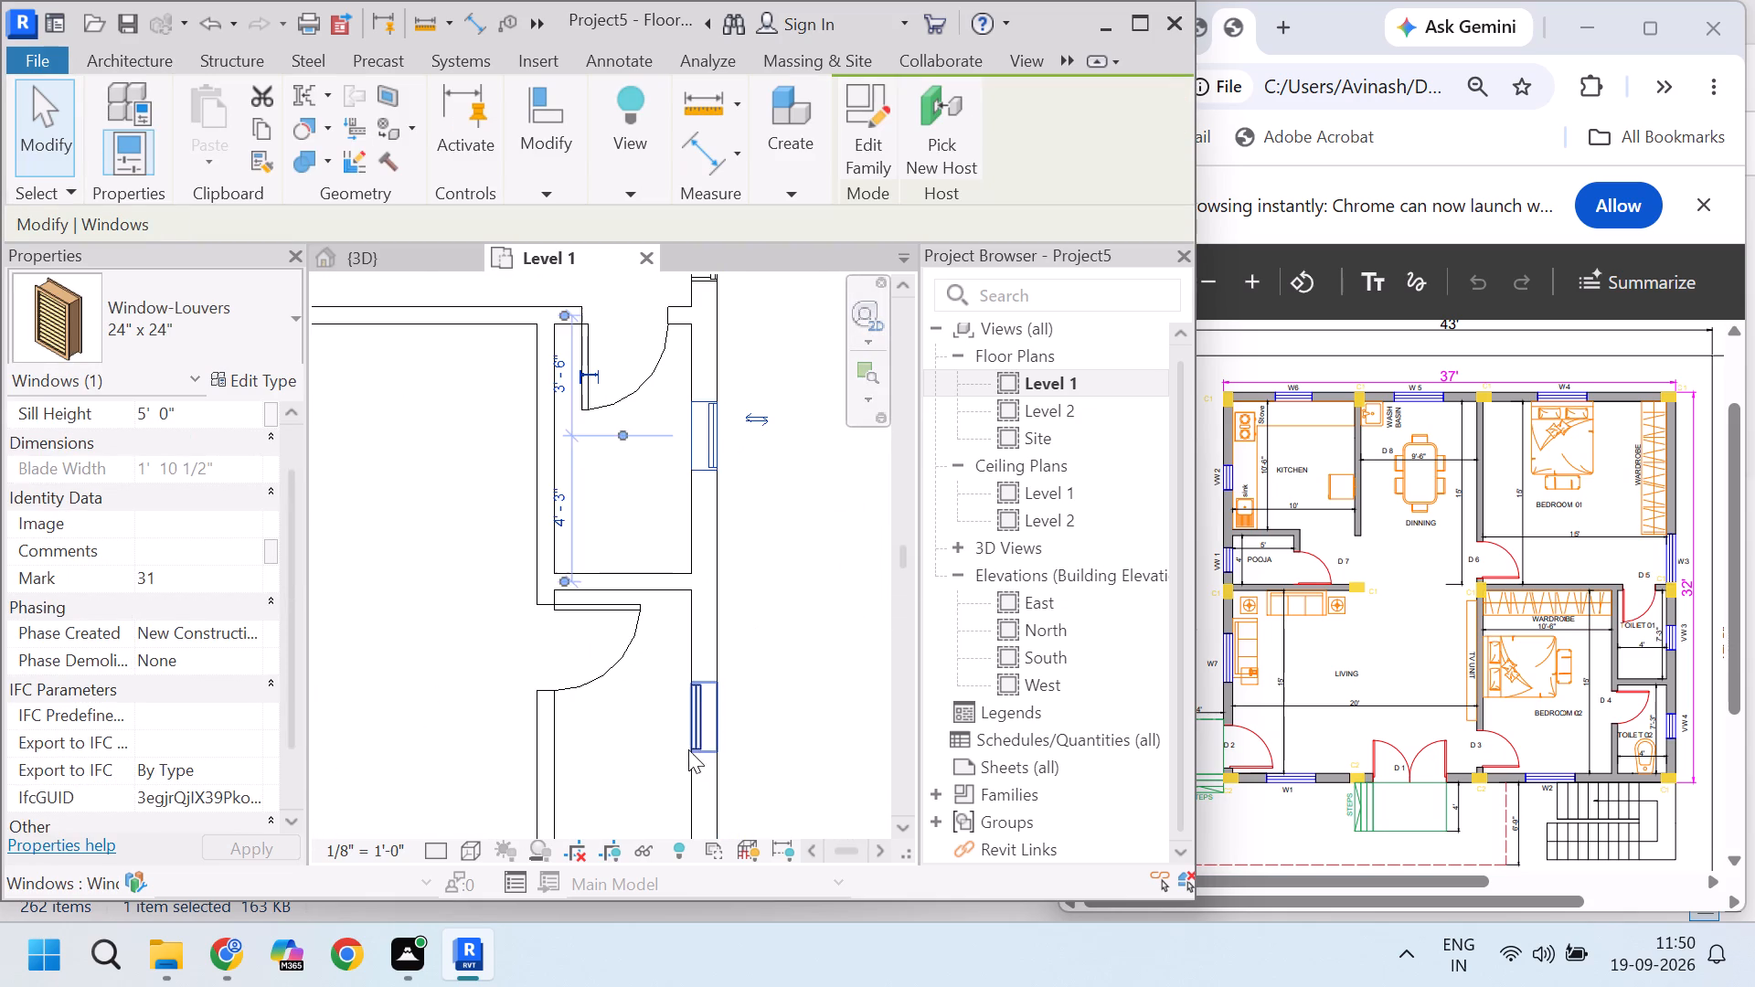
left_click(705, 727)
left_click(649, 694)
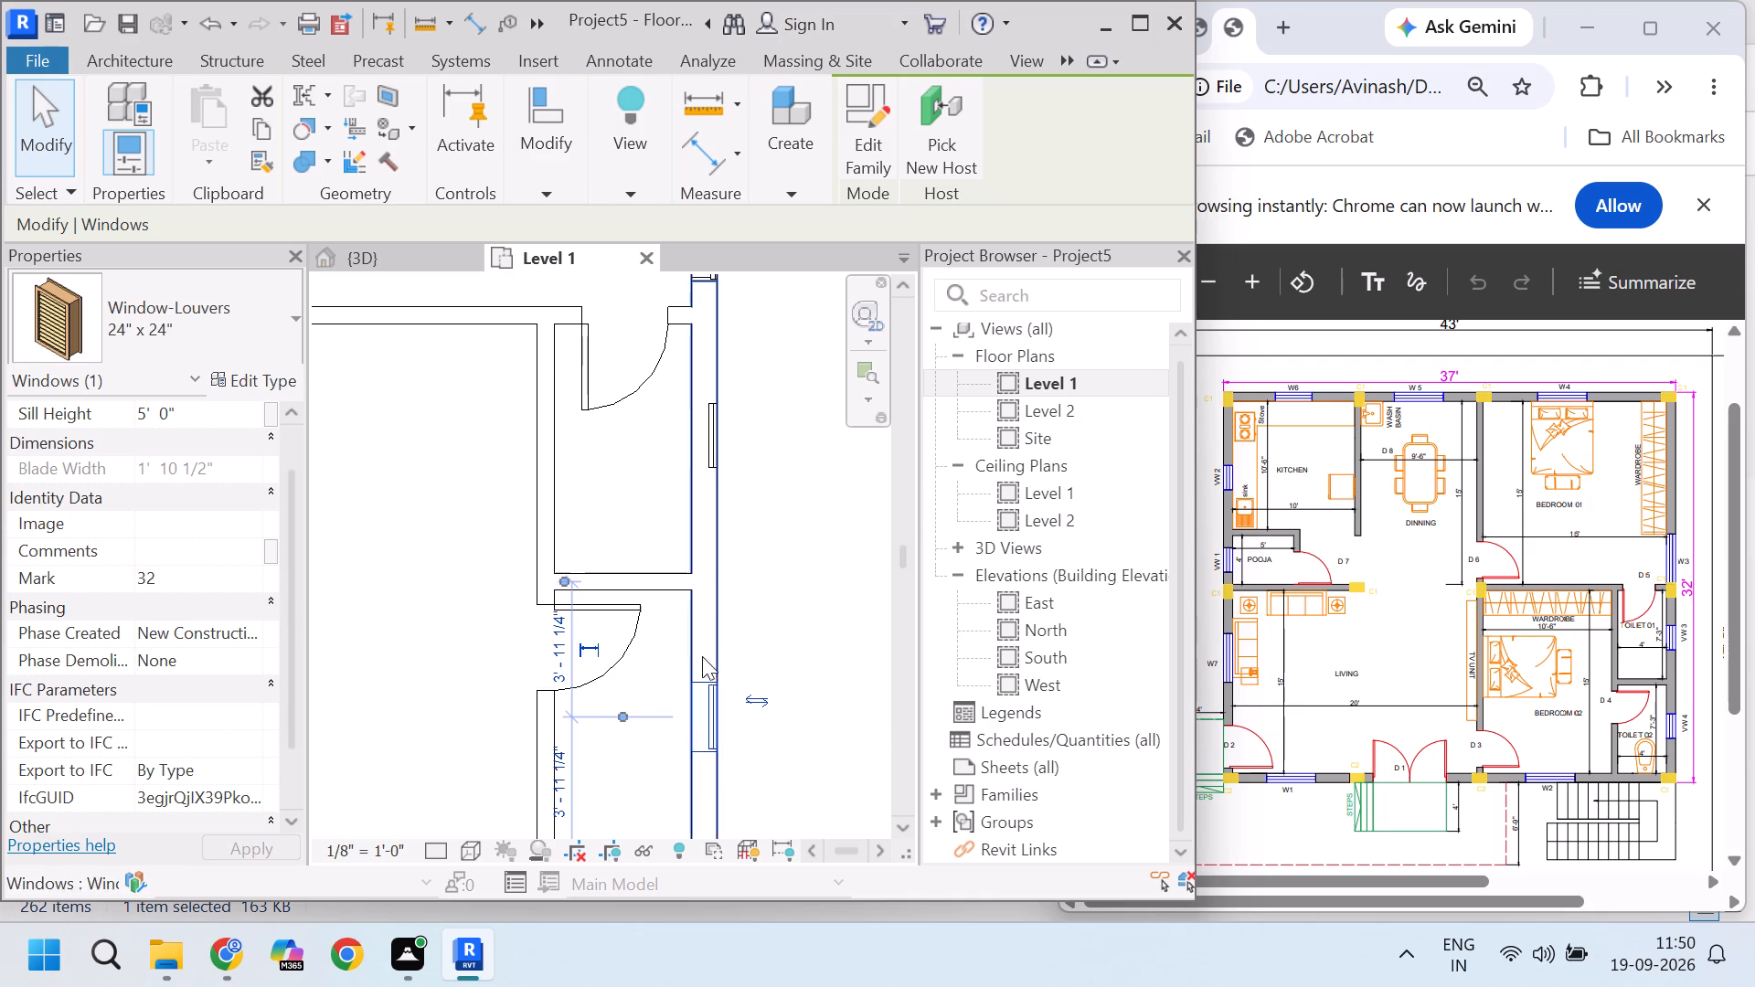
left_click(753, 601)
Examine the flipped louver windows in the west wall in the 3D view.
scroll(753, 601, "down", 5)
left_click(387, 261)
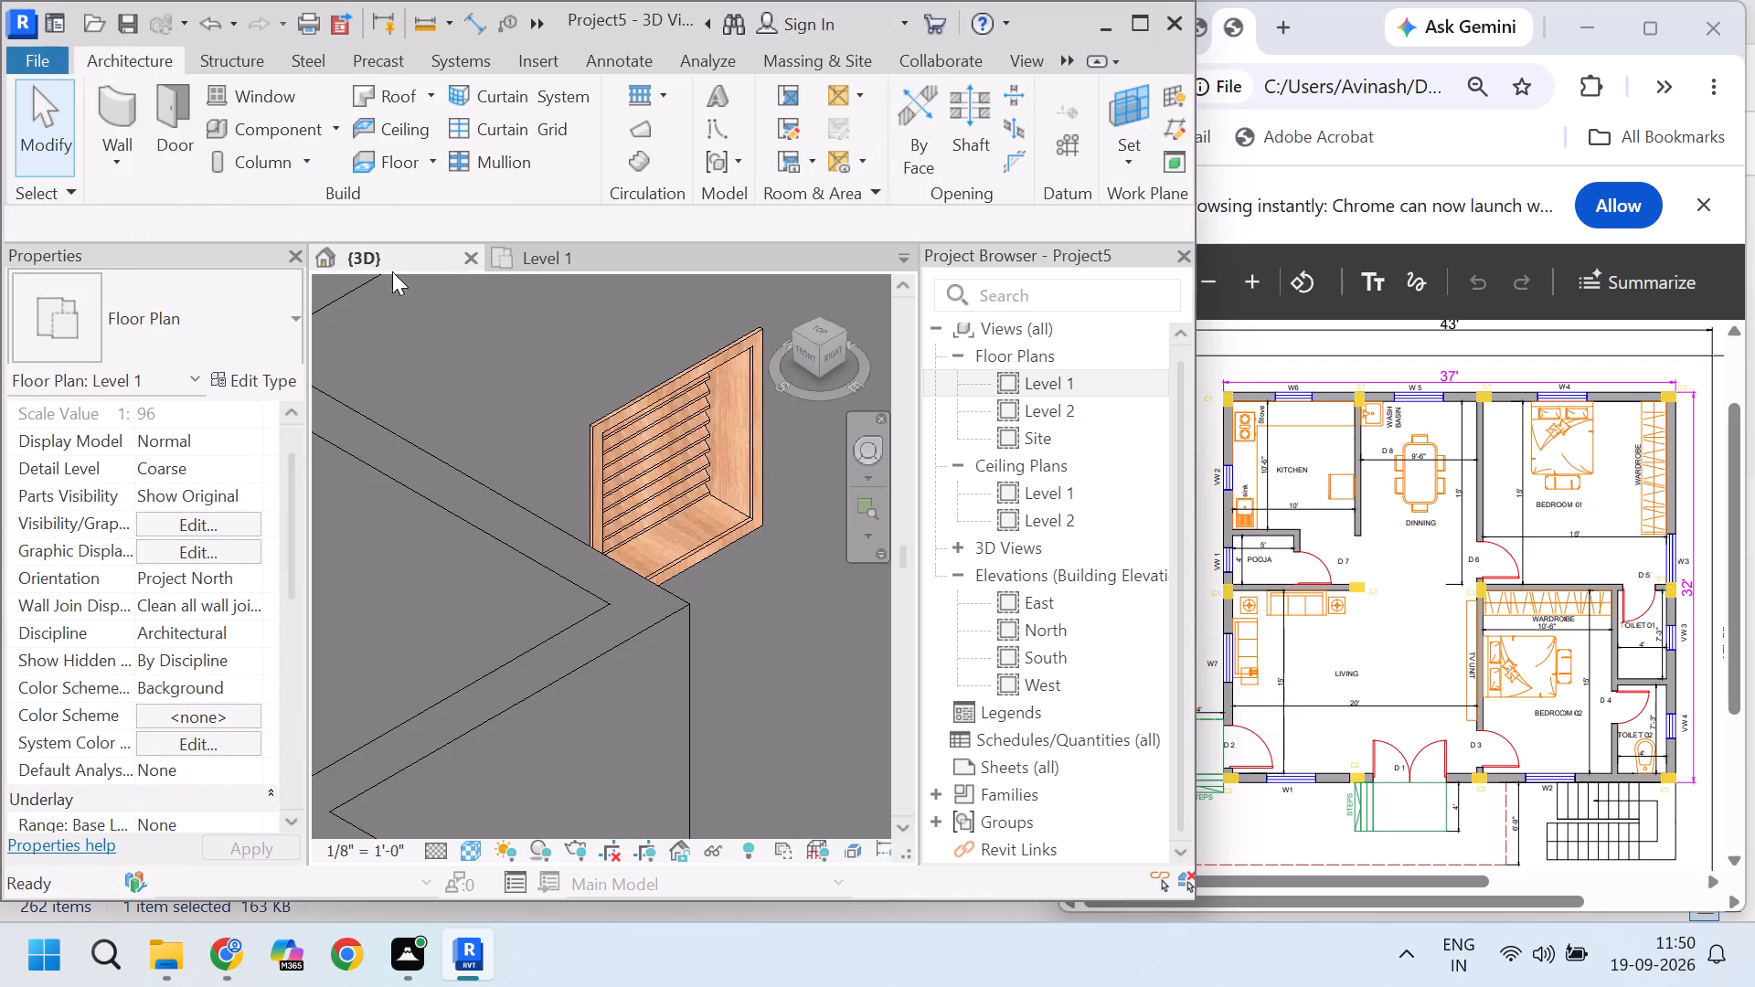
scroll(676, 566, "down", 10)
scroll(665, 537, "up", 5)
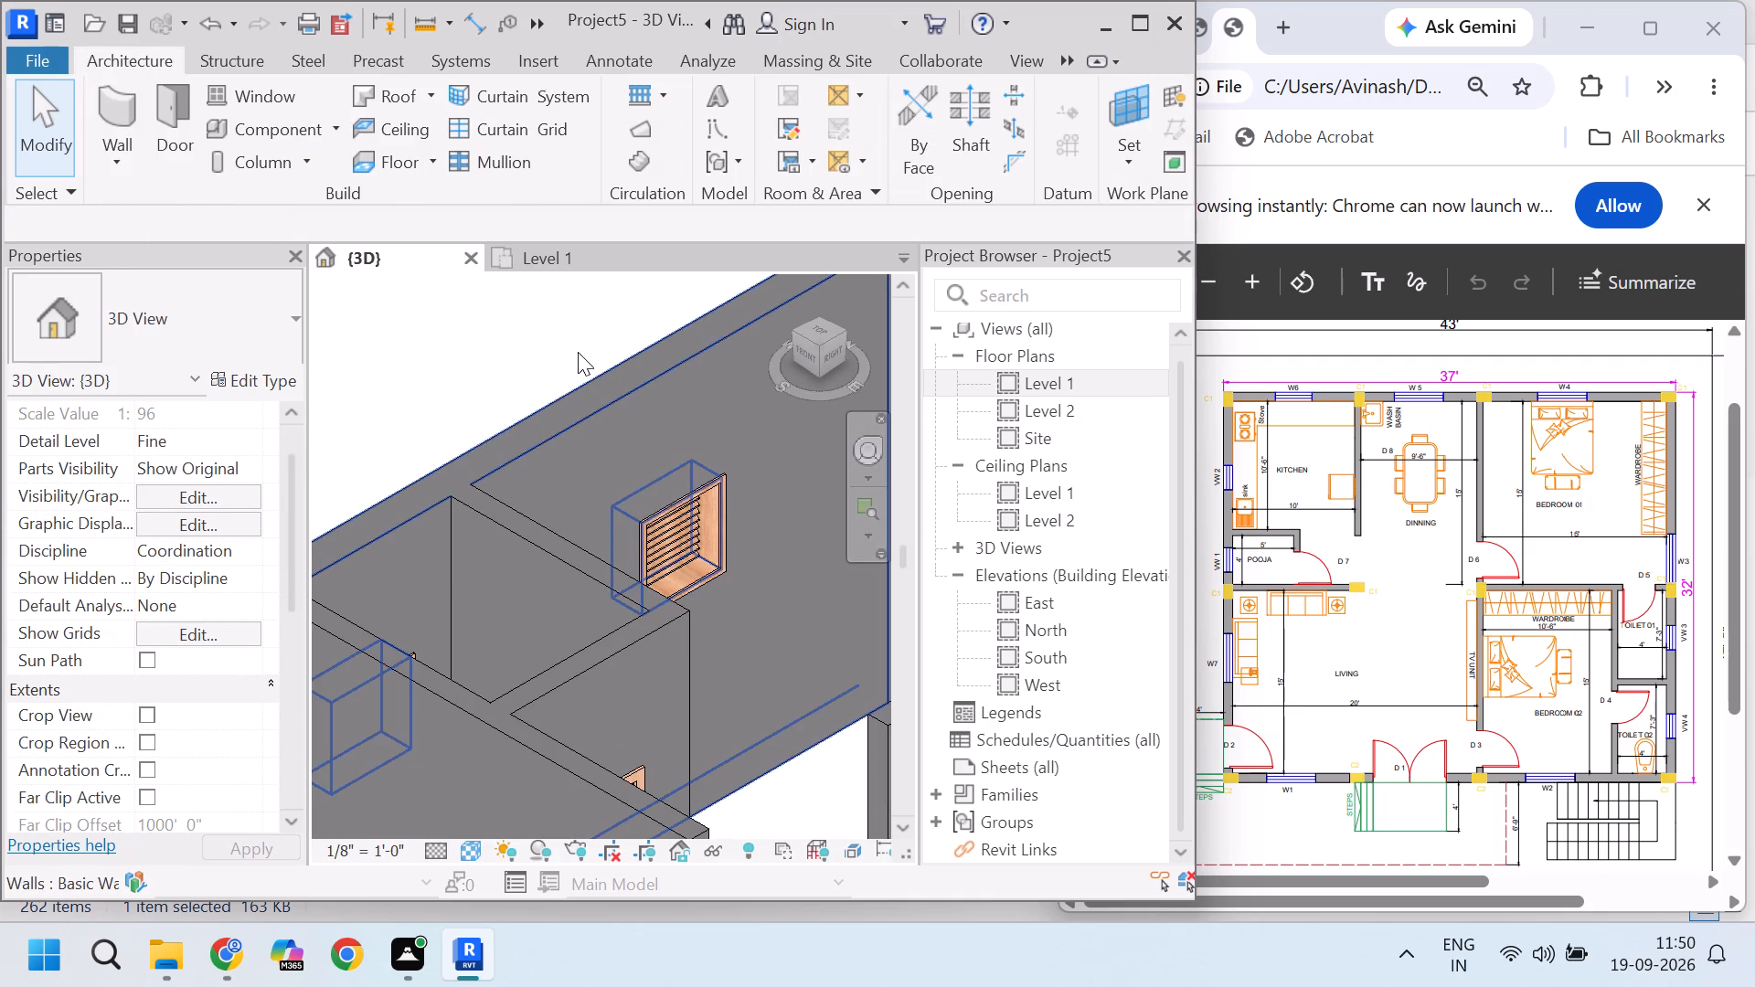
left_click(573, 325)
scroll(627, 481, "down", 5)
scroll(644, 654, "up", 5)
scroll(557, 533, "down", 8)
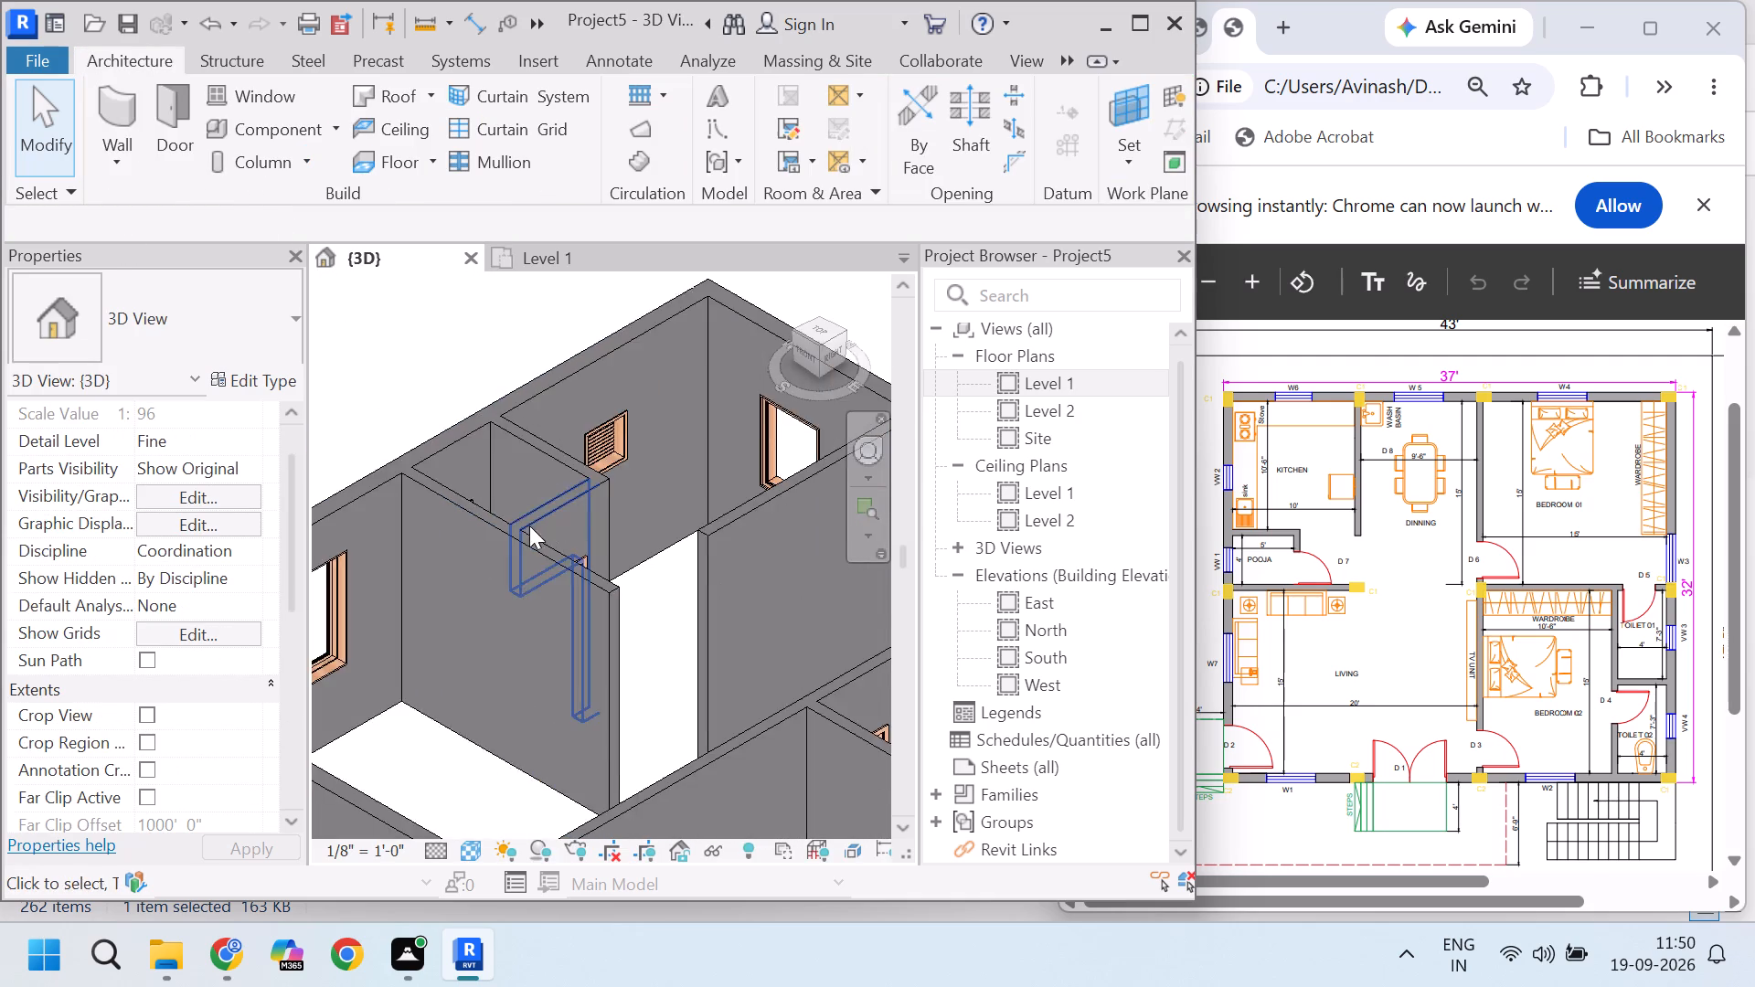
Orient the 3D view to the east side and examine the toilets' louver windows and the interior doors.
scroll(529, 525, "down", 1)
left_click_drag(836, 351, 705, 371)
scroll(644, 493, "down", 2)
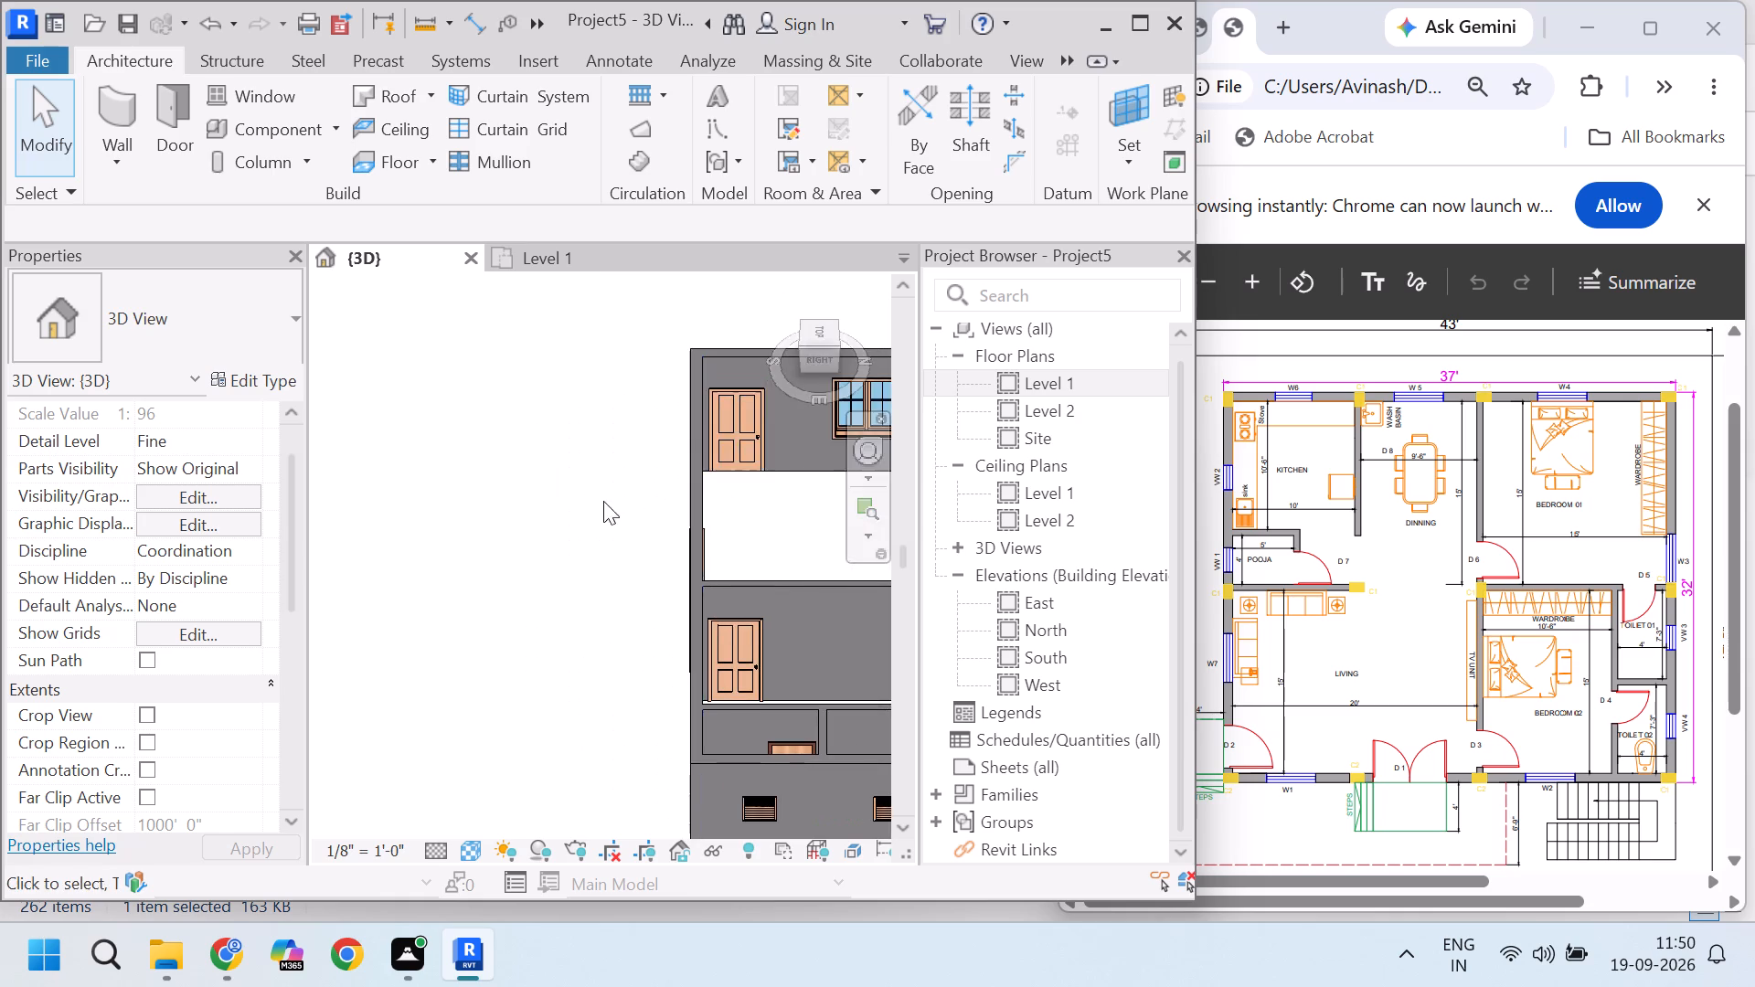
scroll(603, 501, "down", 3)
scroll(782, 484, "up", 12)
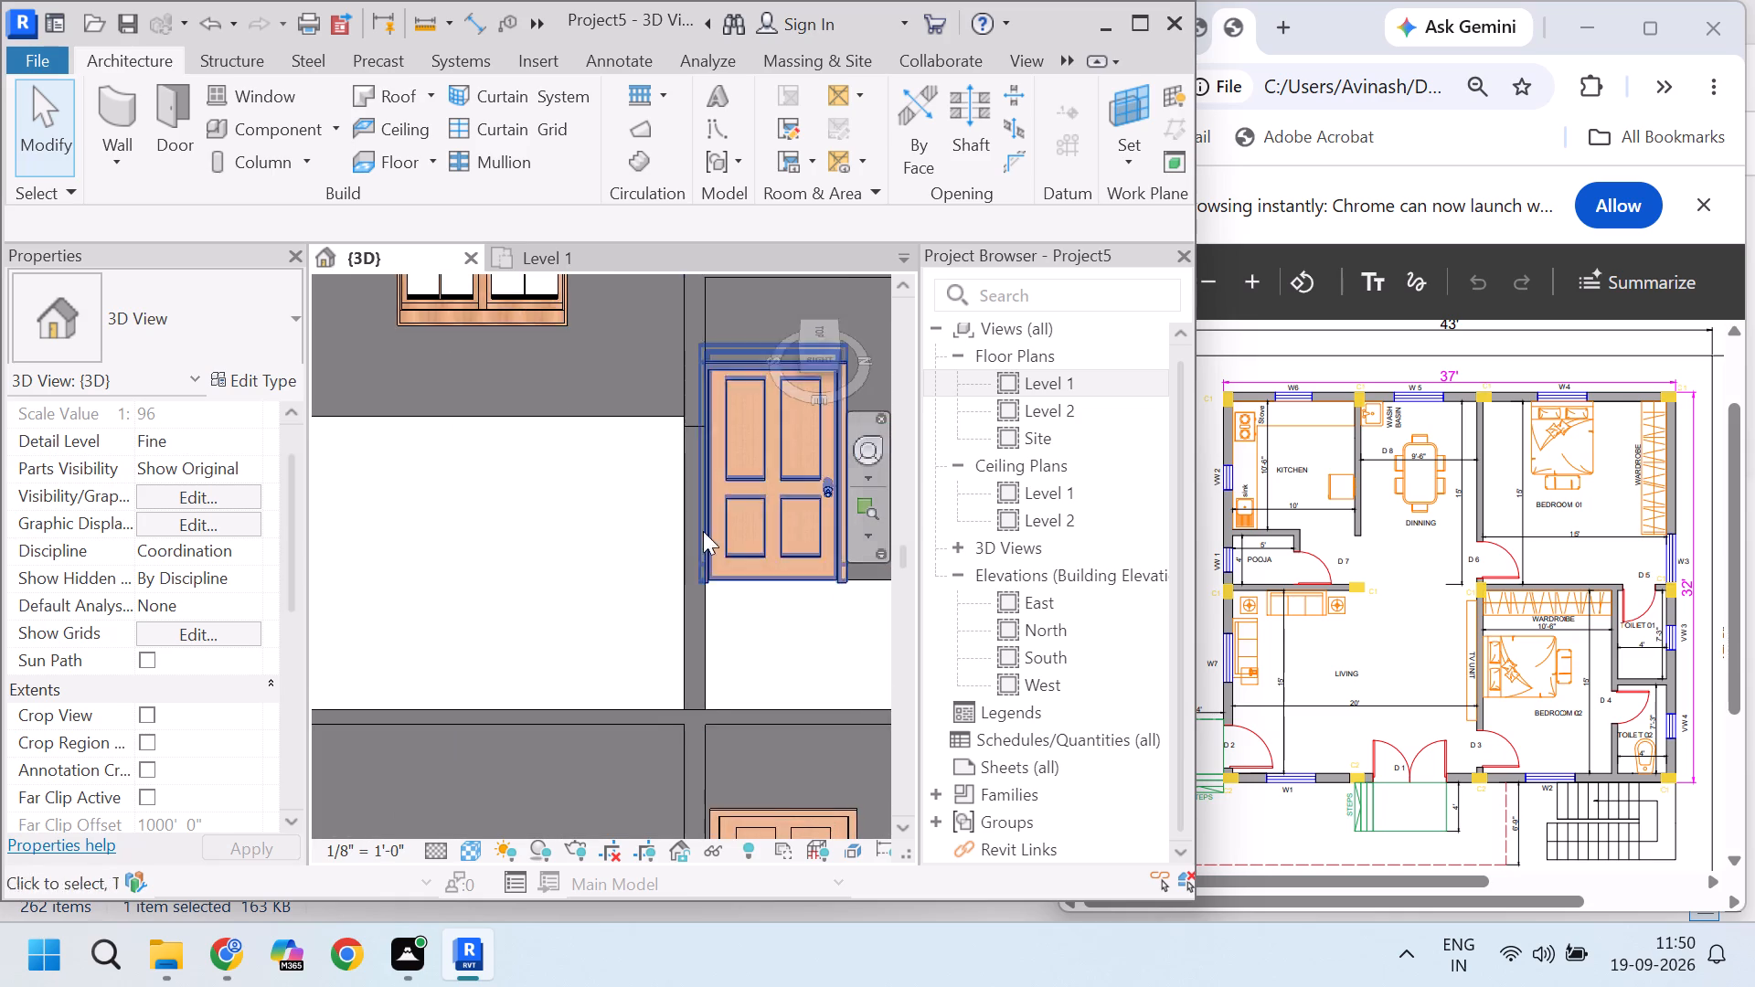
scroll(660, 525, "down", 10)
scroll(563, 716, "up", 3)
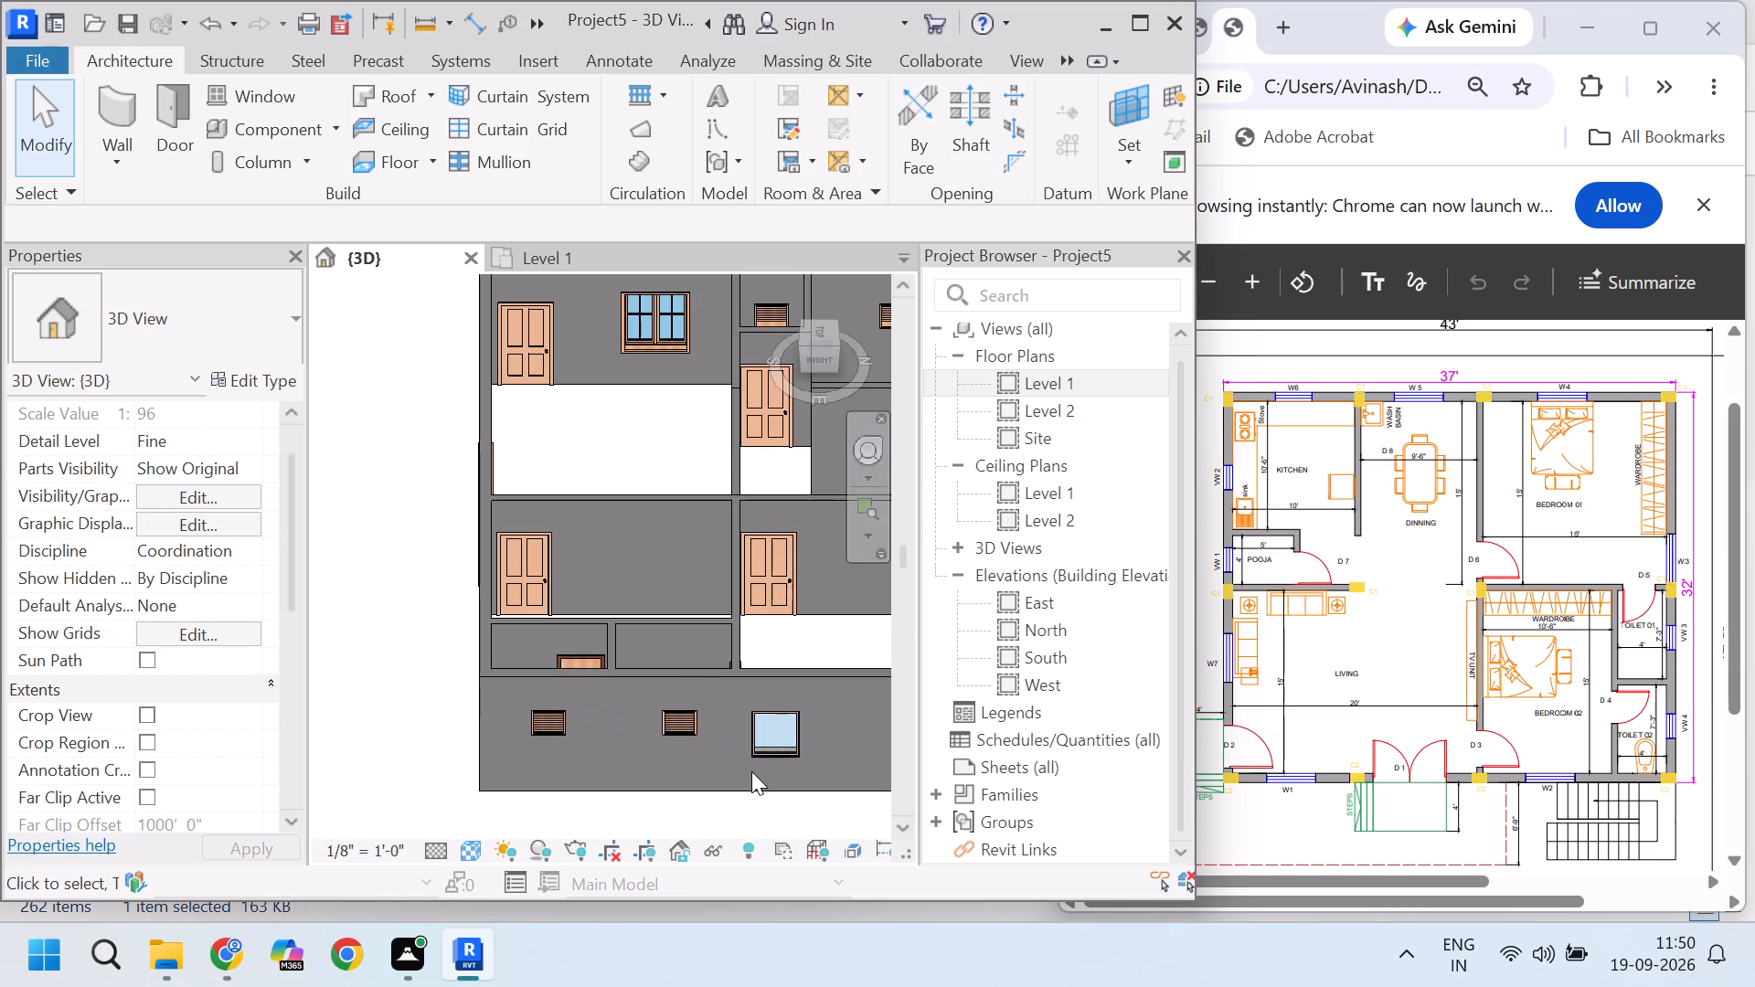
scroll(406, 686, "down", 4)
Review the layout of walls, doors and windows in the Level 1 floor plan.
left_click(555, 270)
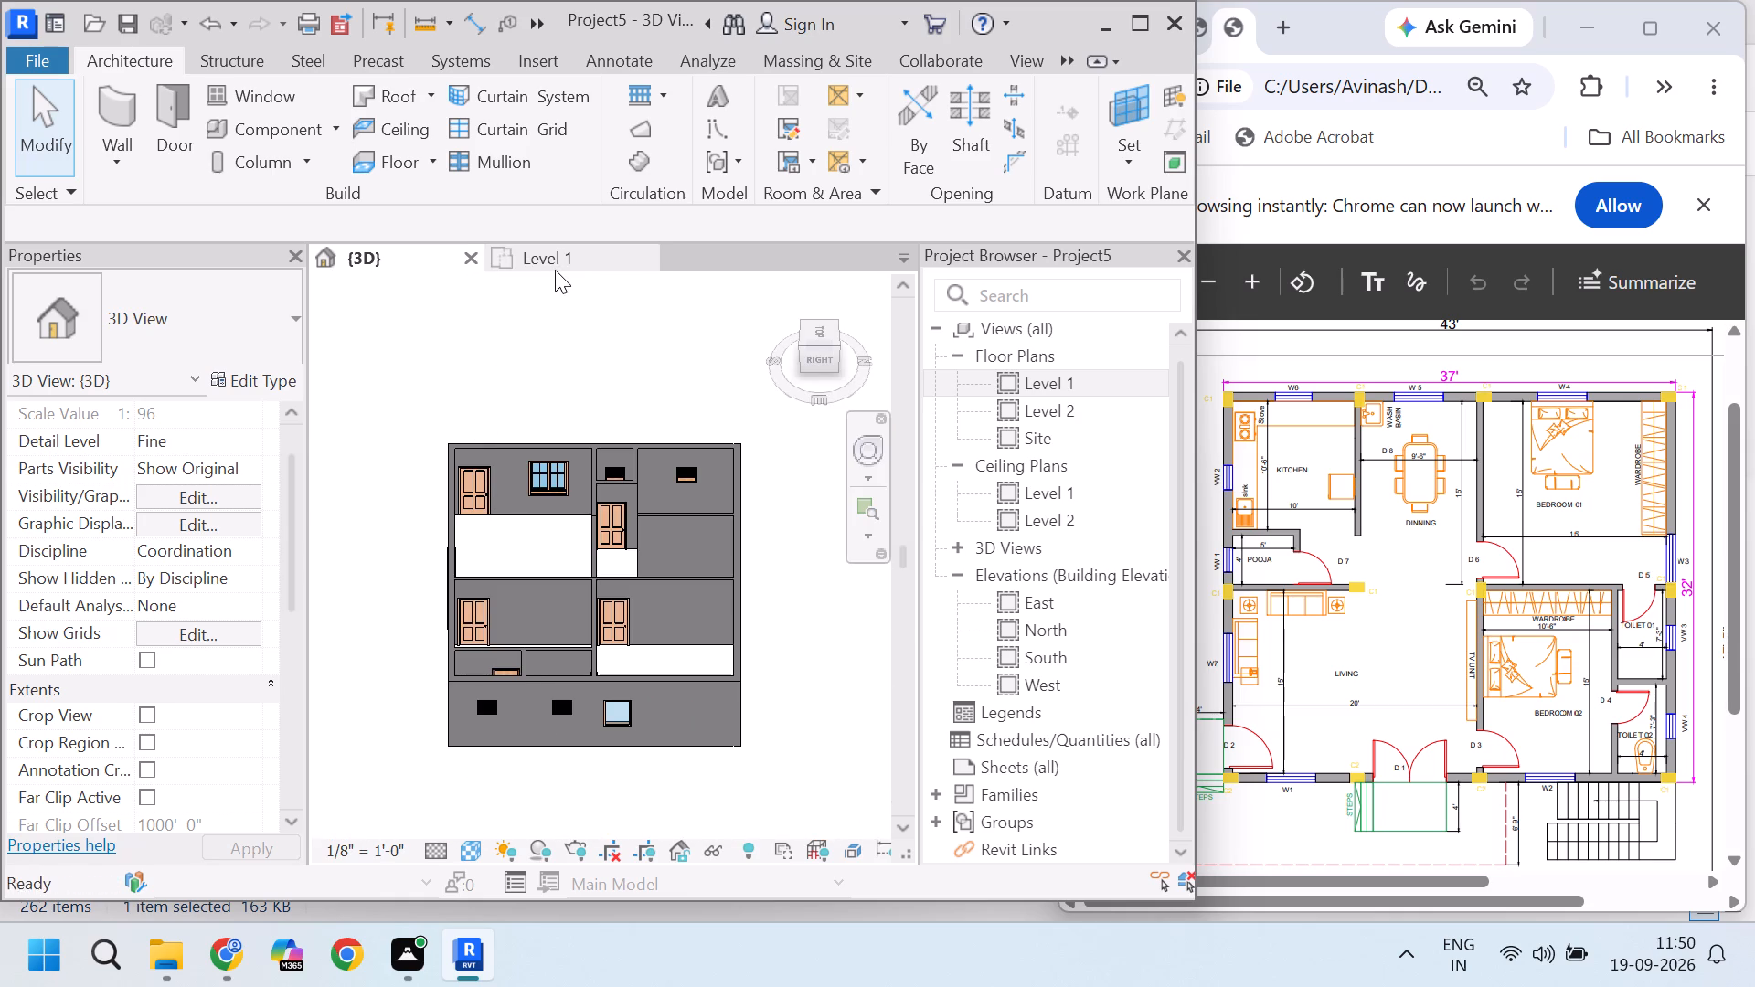
scroll(664, 566, "down", 9)
scroll(695, 434, "up", 3)
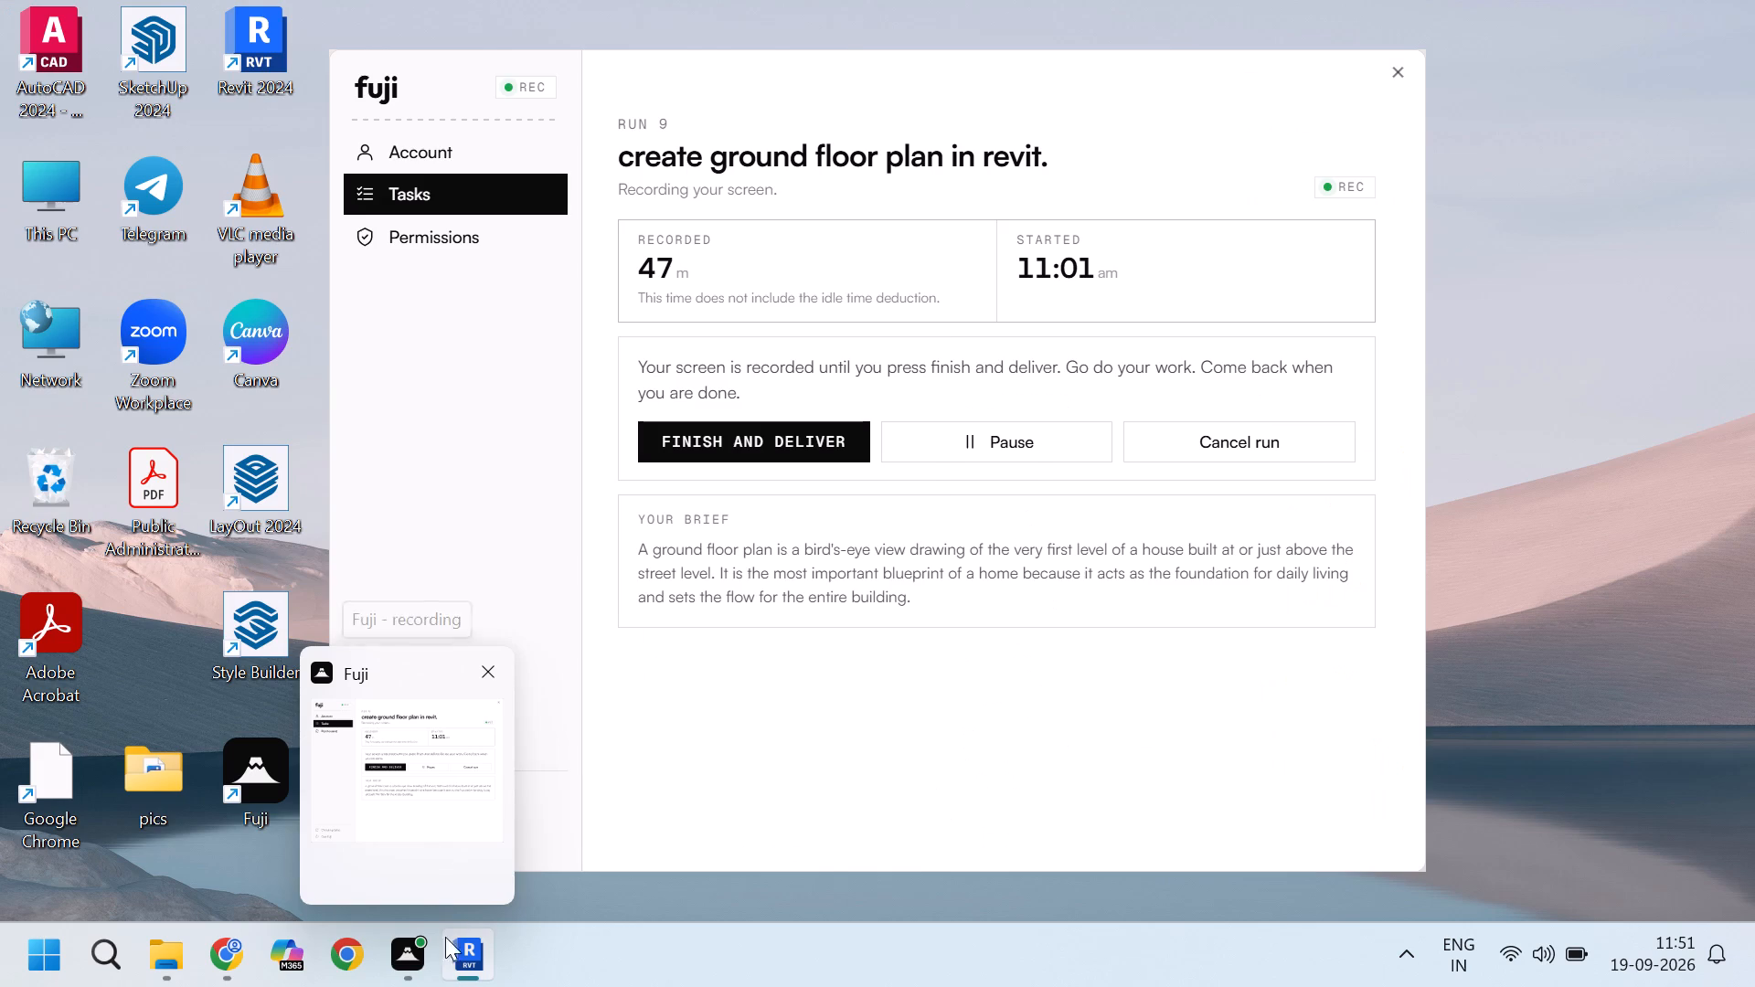
scroll(523, 453, "down", 3)
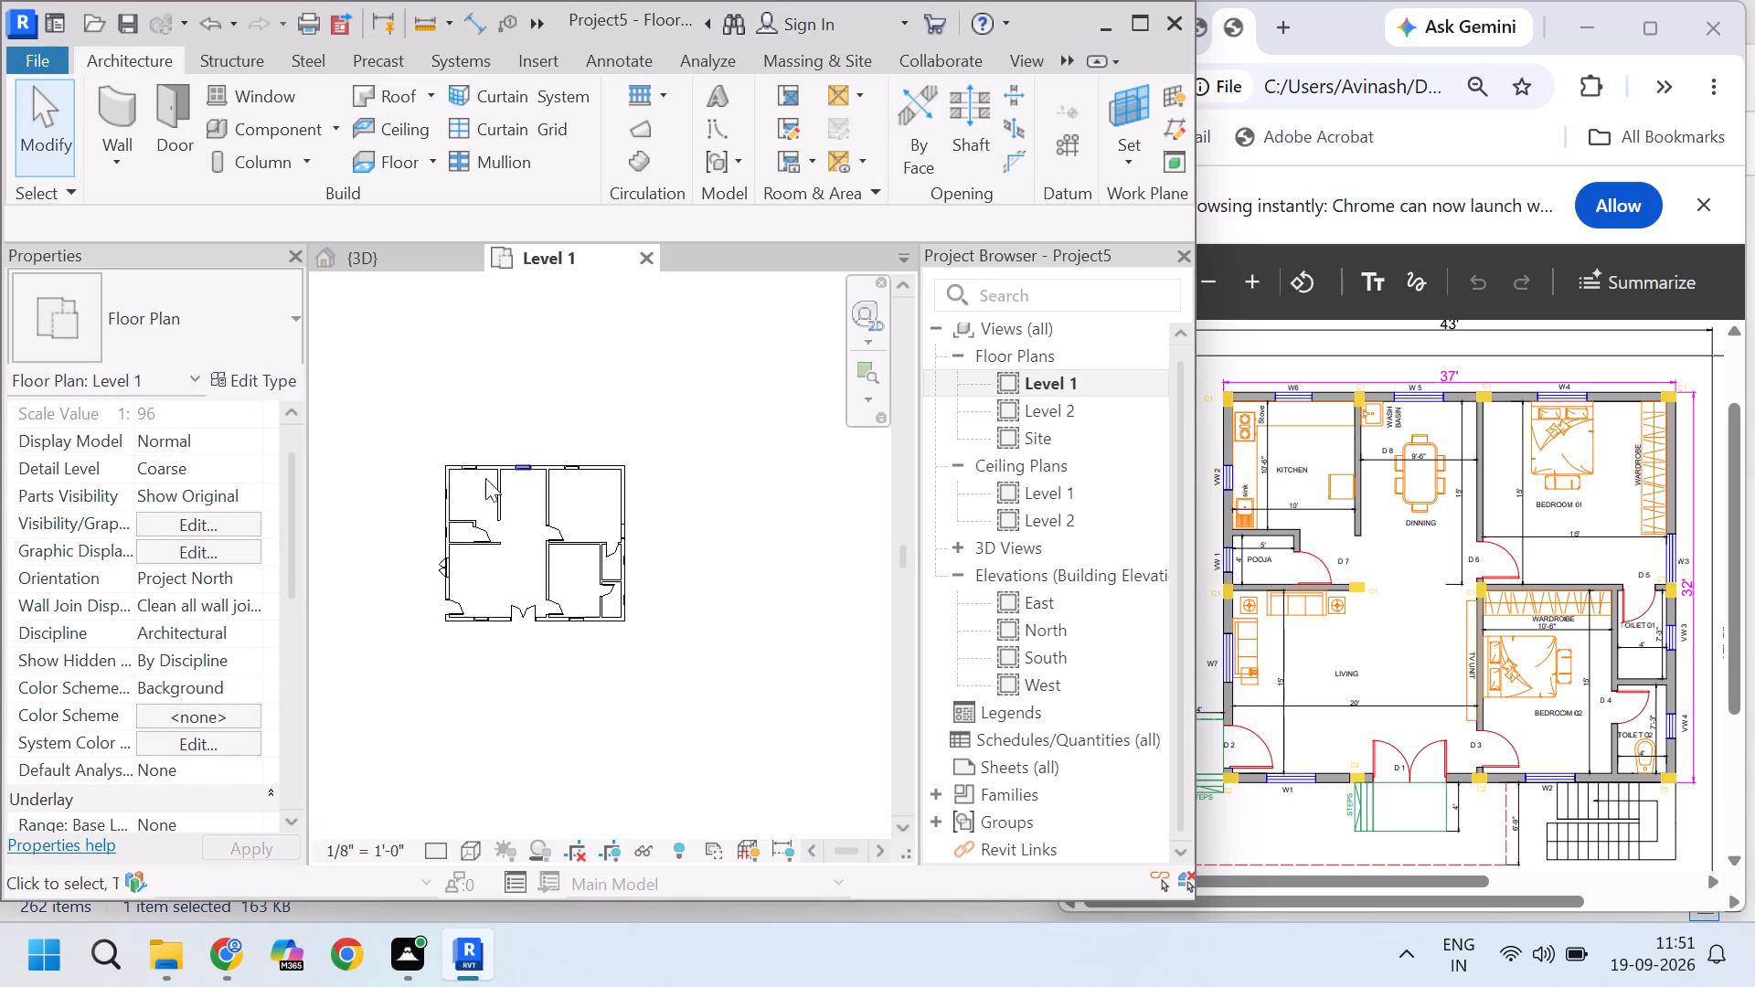
scroll(439, 497, "up", 4)
scroll(559, 448, "down", 4)
scroll(483, 518, "up", 5)
scroll(516, 397, "up", 4)
scroll(496, 472, "down", 4)
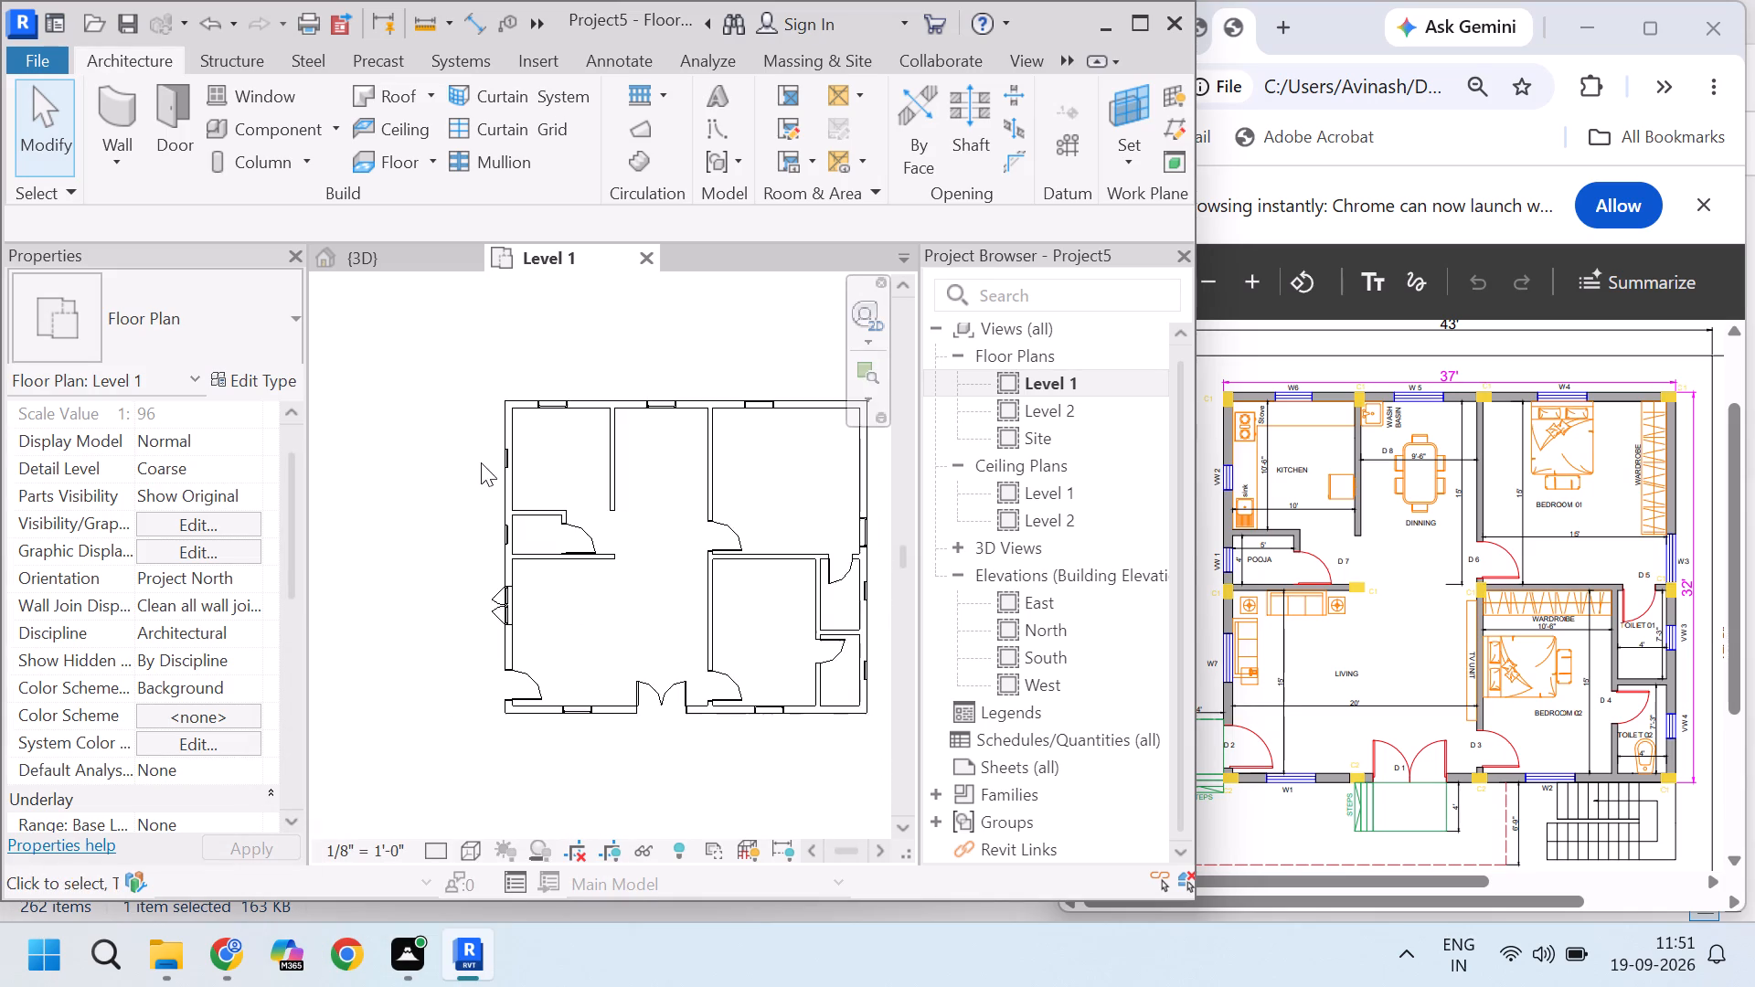
scroll(481, 462, "down", 4)
scroll(595, 505, "up", 4)
scroll(628, 673, "up", 4)
scroll(565, 603, "up", 3)
scroll(629, 631, "down", 2)
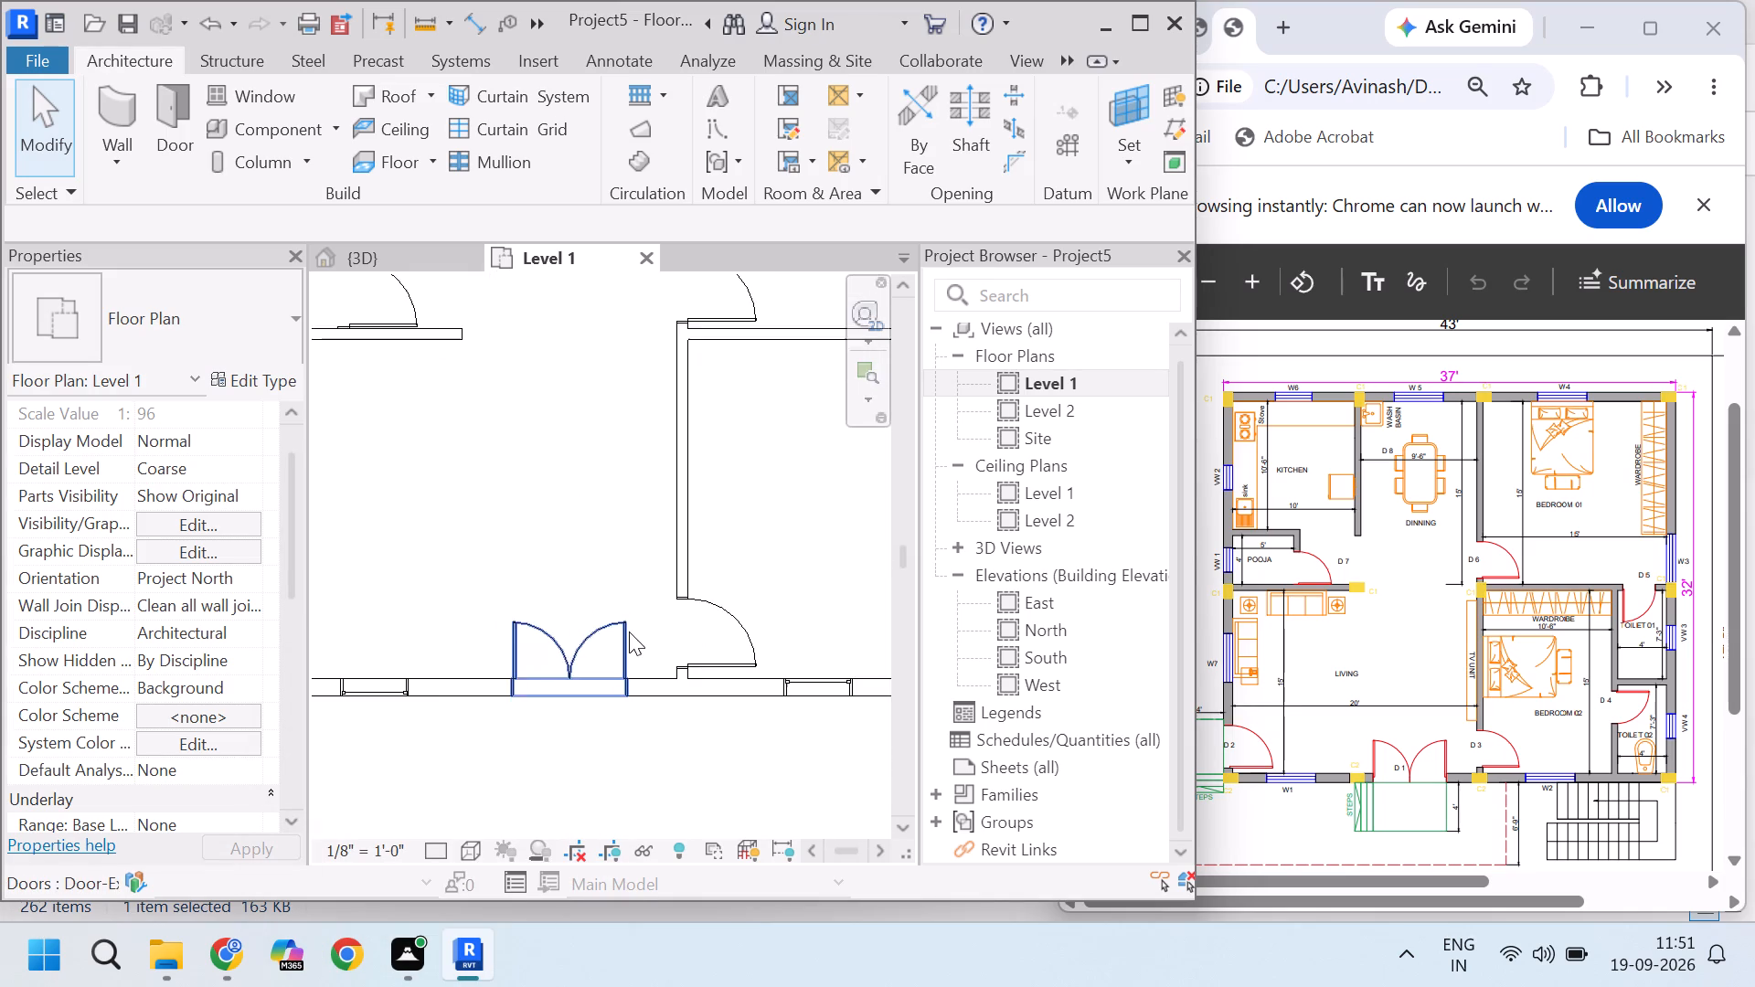
scroll(585, 663, "up", 3)
scroll(654, 632, "down", 8)
scroll(620, 564, "down", 3)
scroll(661, 489, "up", 3)
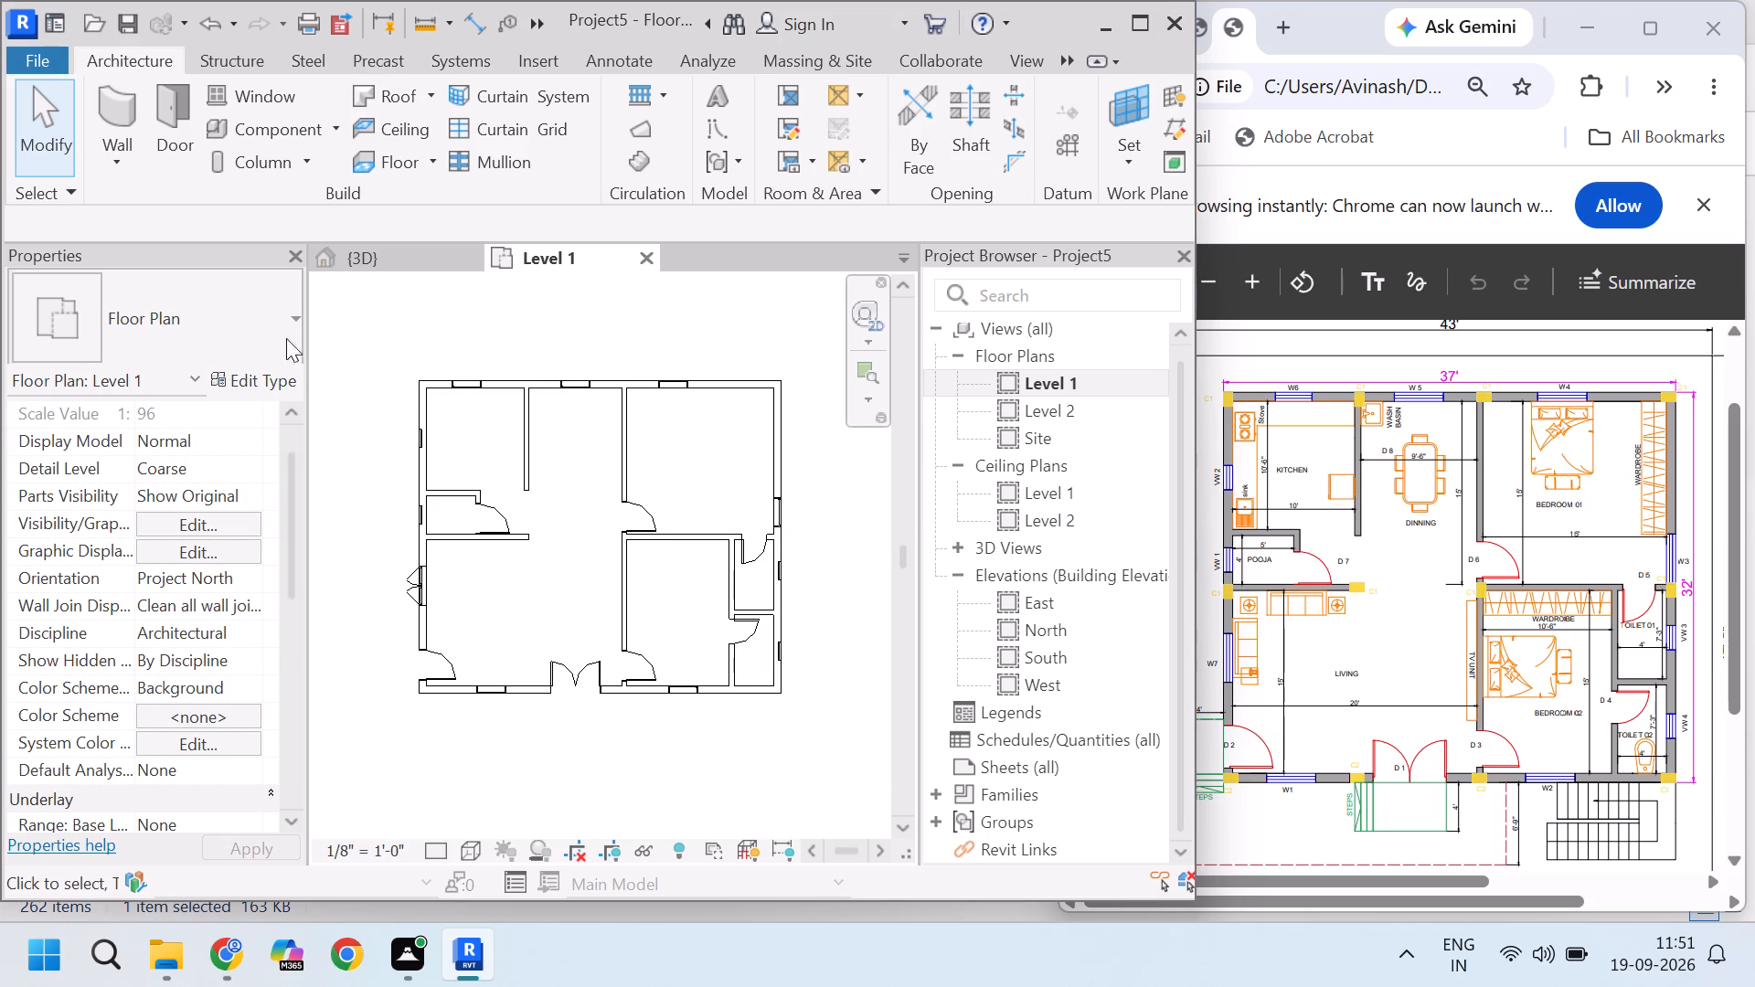
Start placing a component and look through the families already loaded in the project for suitable furniture.
left_click(304, 138)
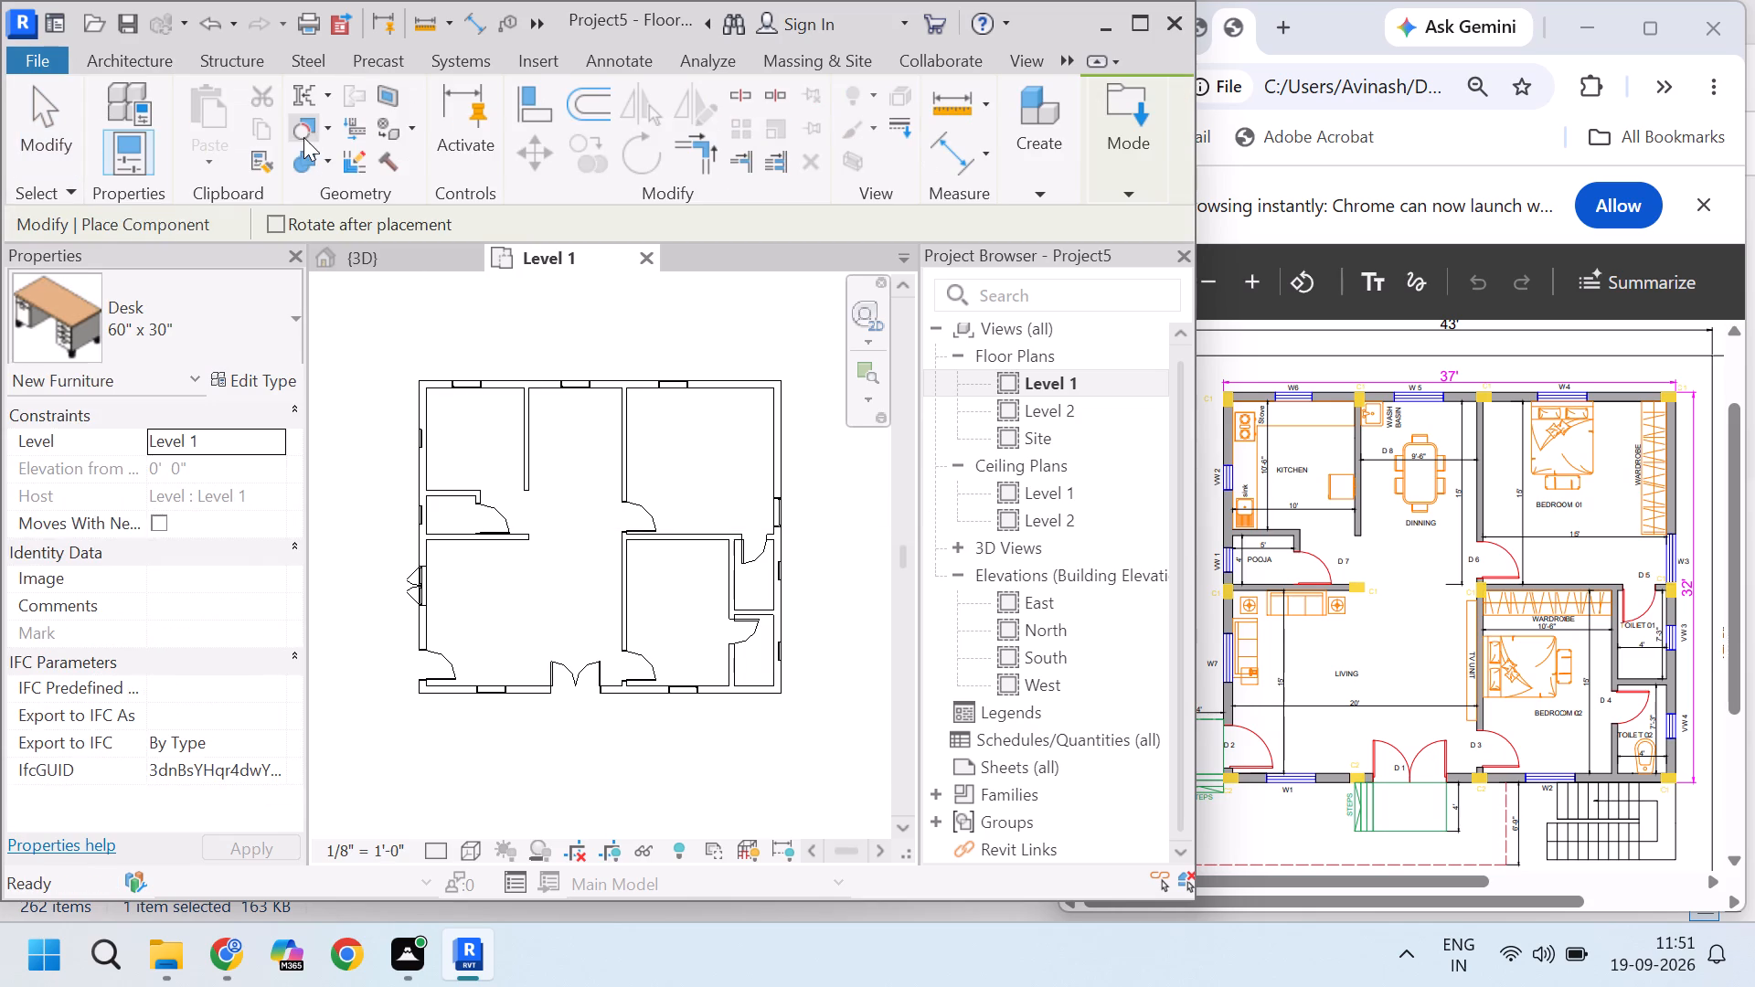
left_click(265, 334)
scroll(115, 660, "down", 4)
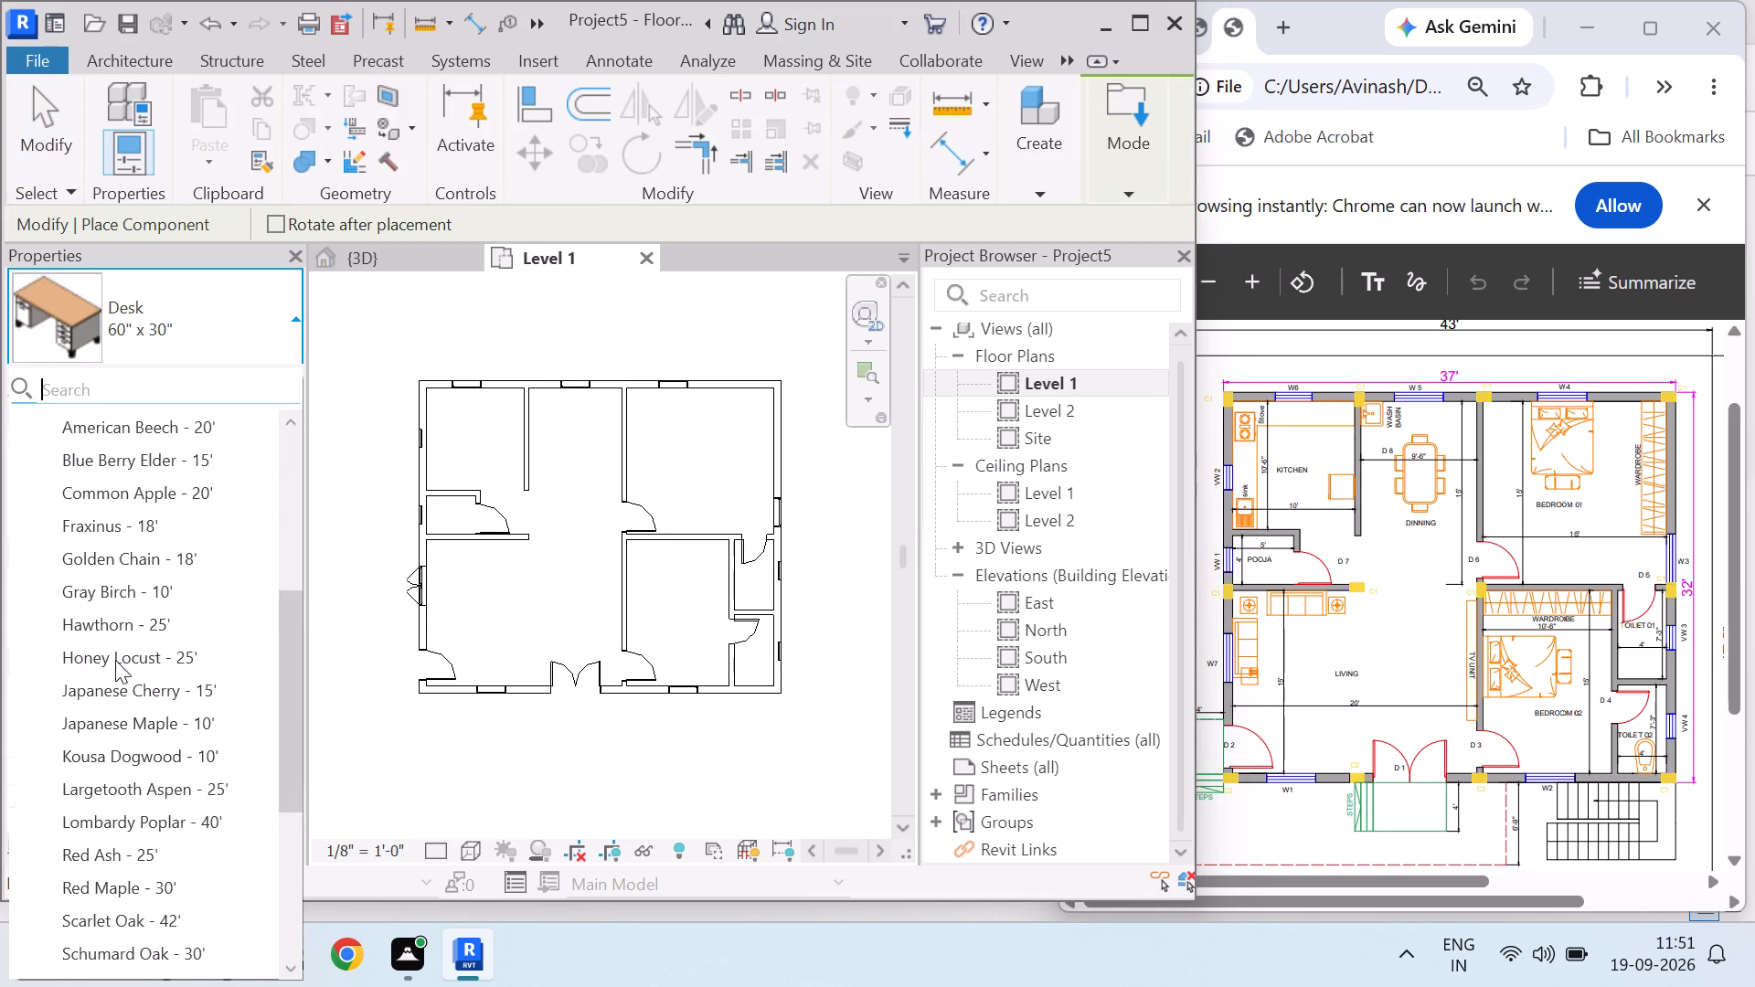
scroll(111, 659, "down", 10)
scroll(147, 693, "up", 2)
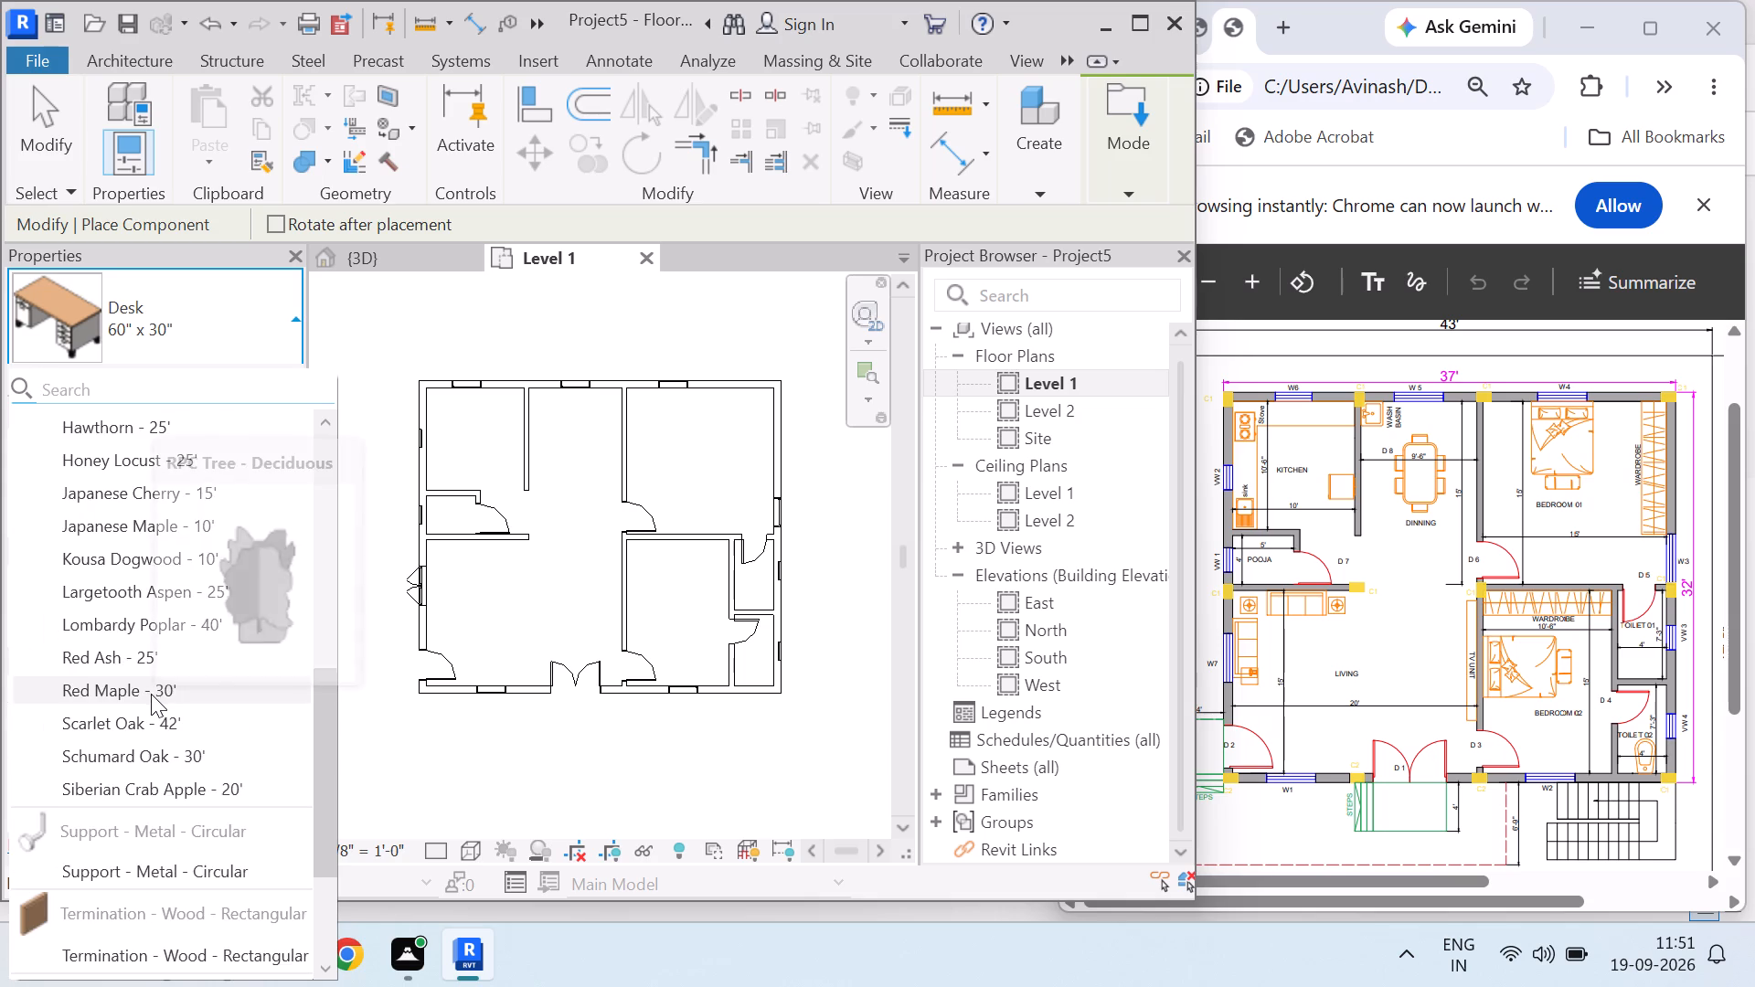
scroll(151, 689, "up", 4)
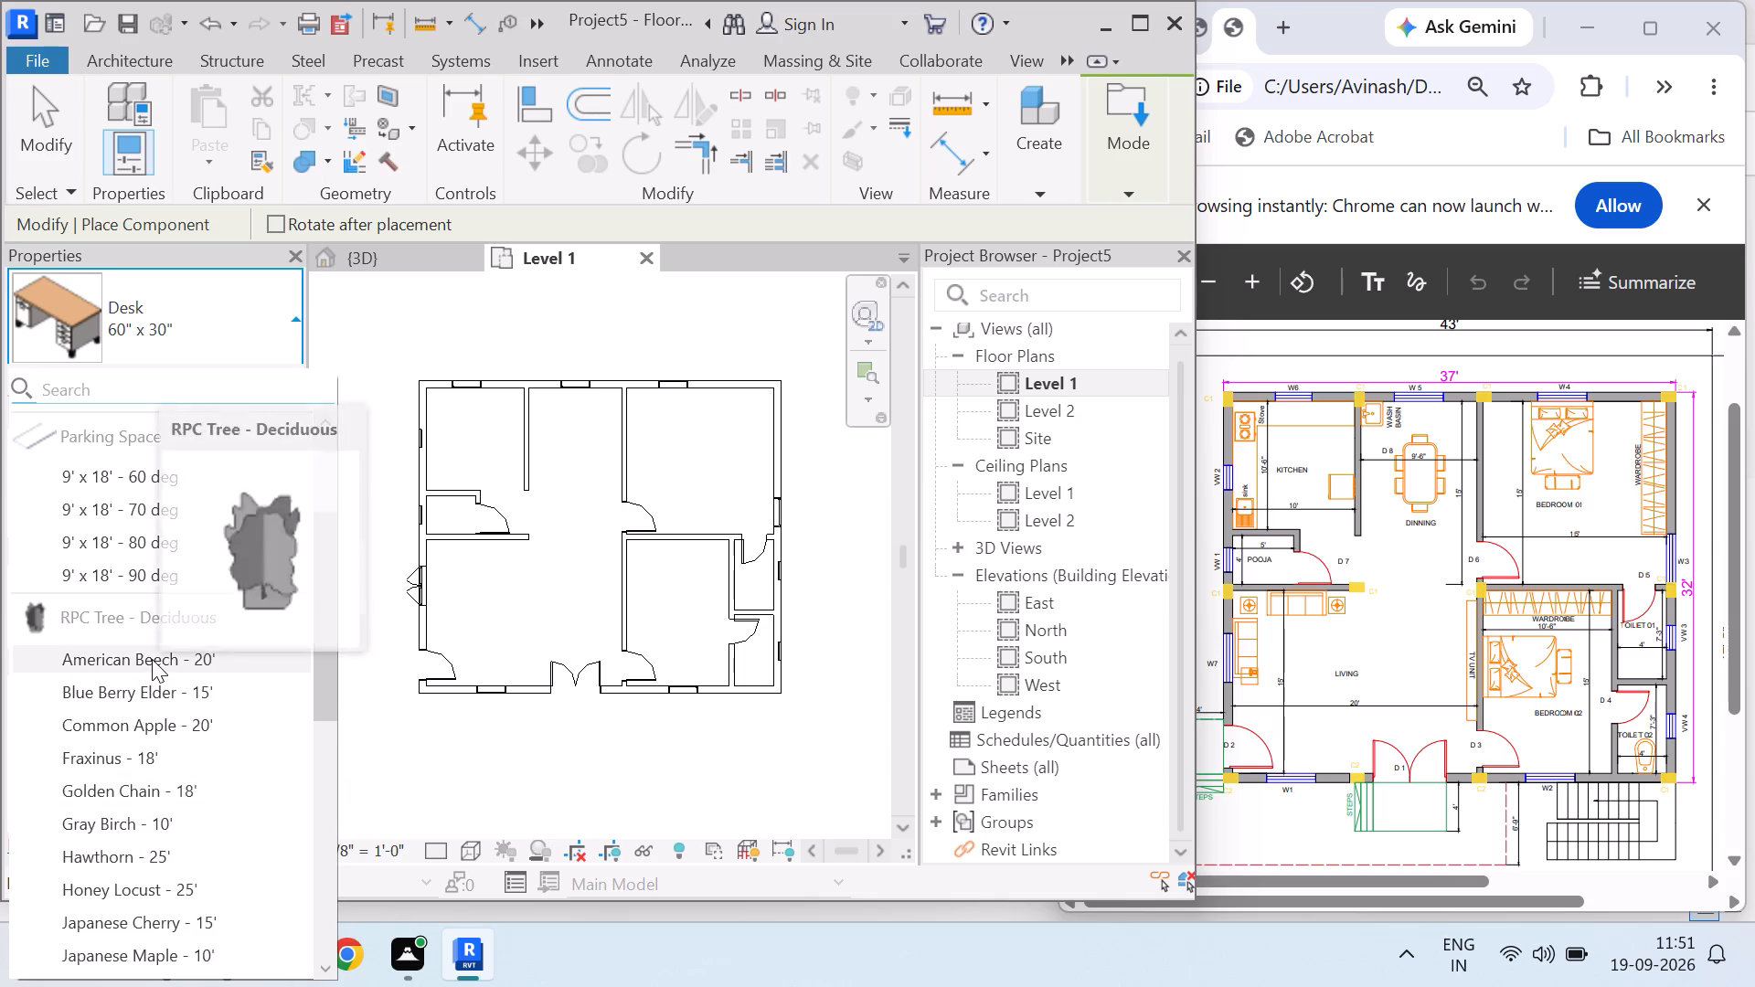
scroll(153, 658, "down", 12)
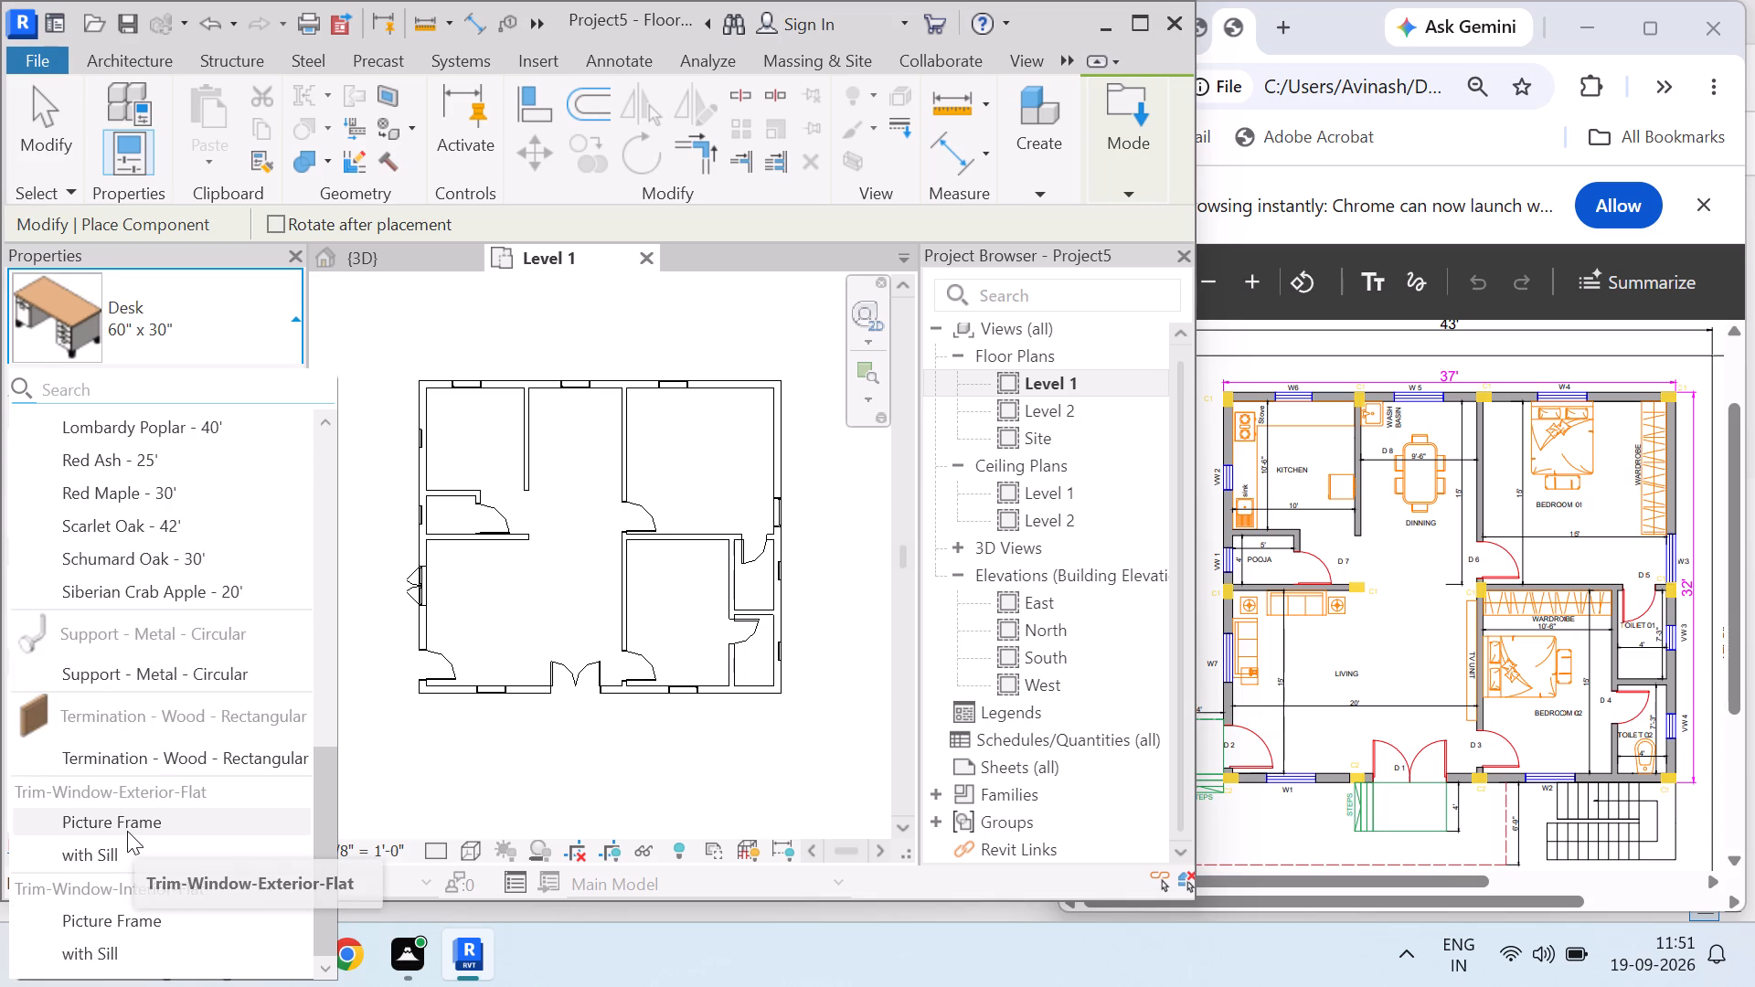
scroll(178, 770, "up", 4)
scroll(145, 628, "up", 6)
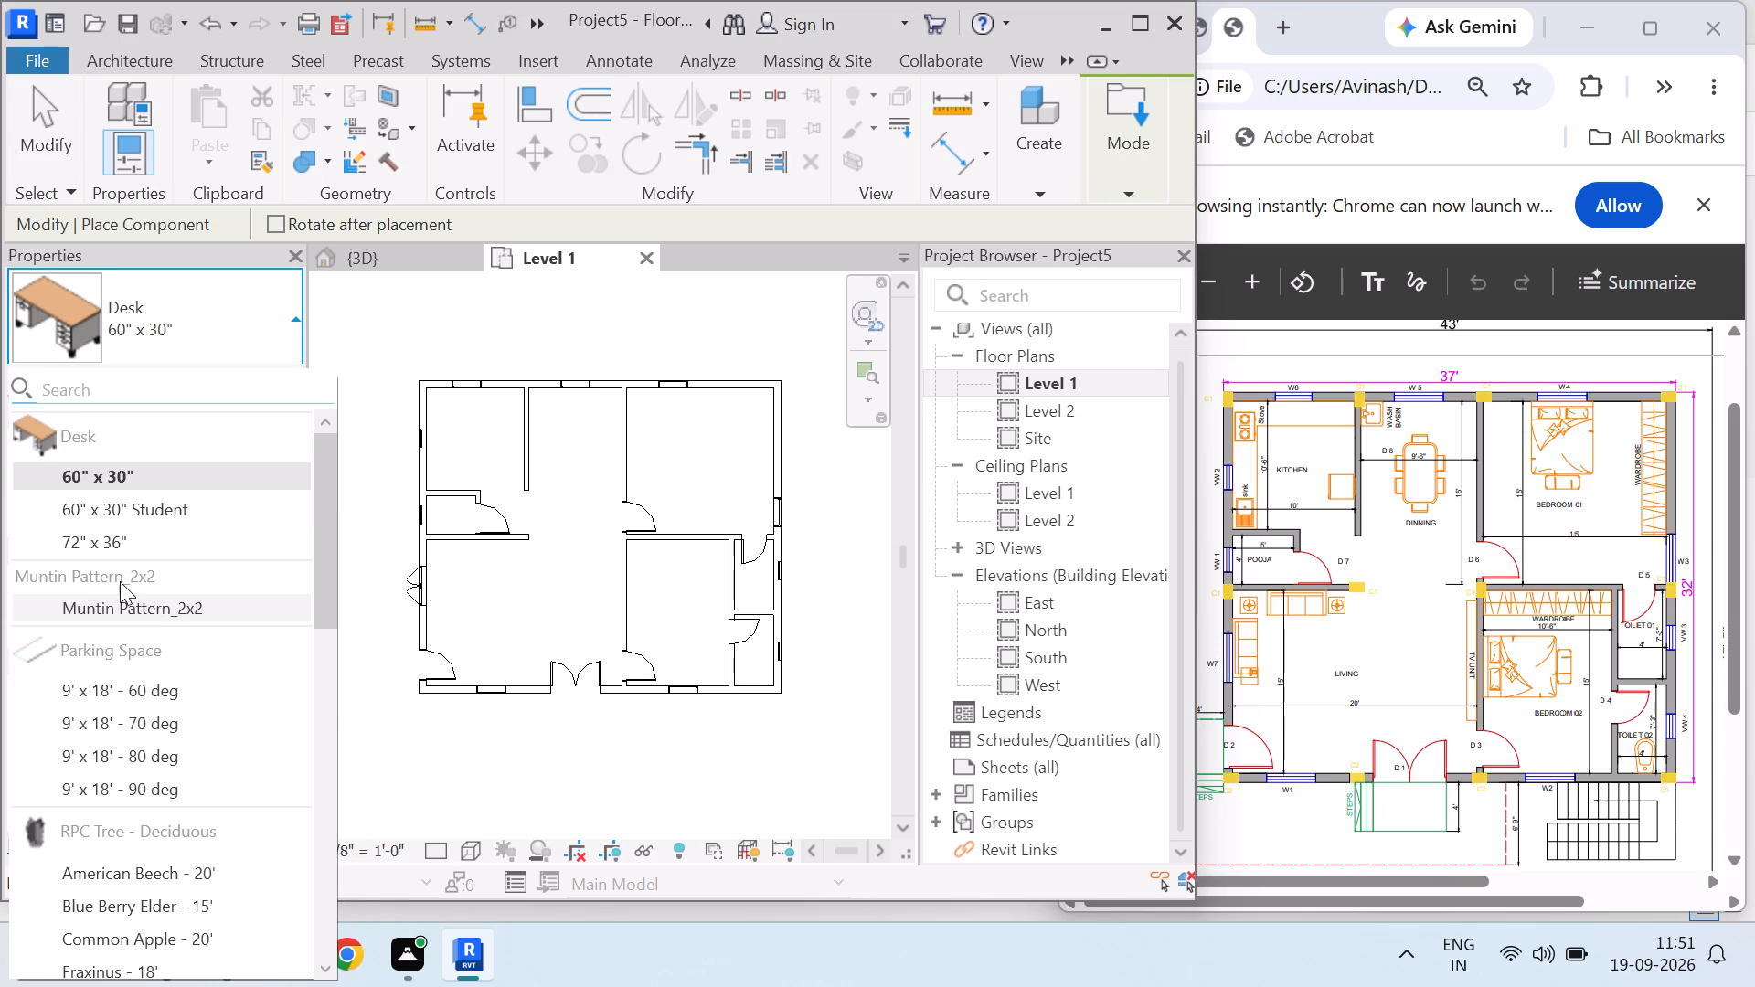
scroll(126, 578, "up", 4)
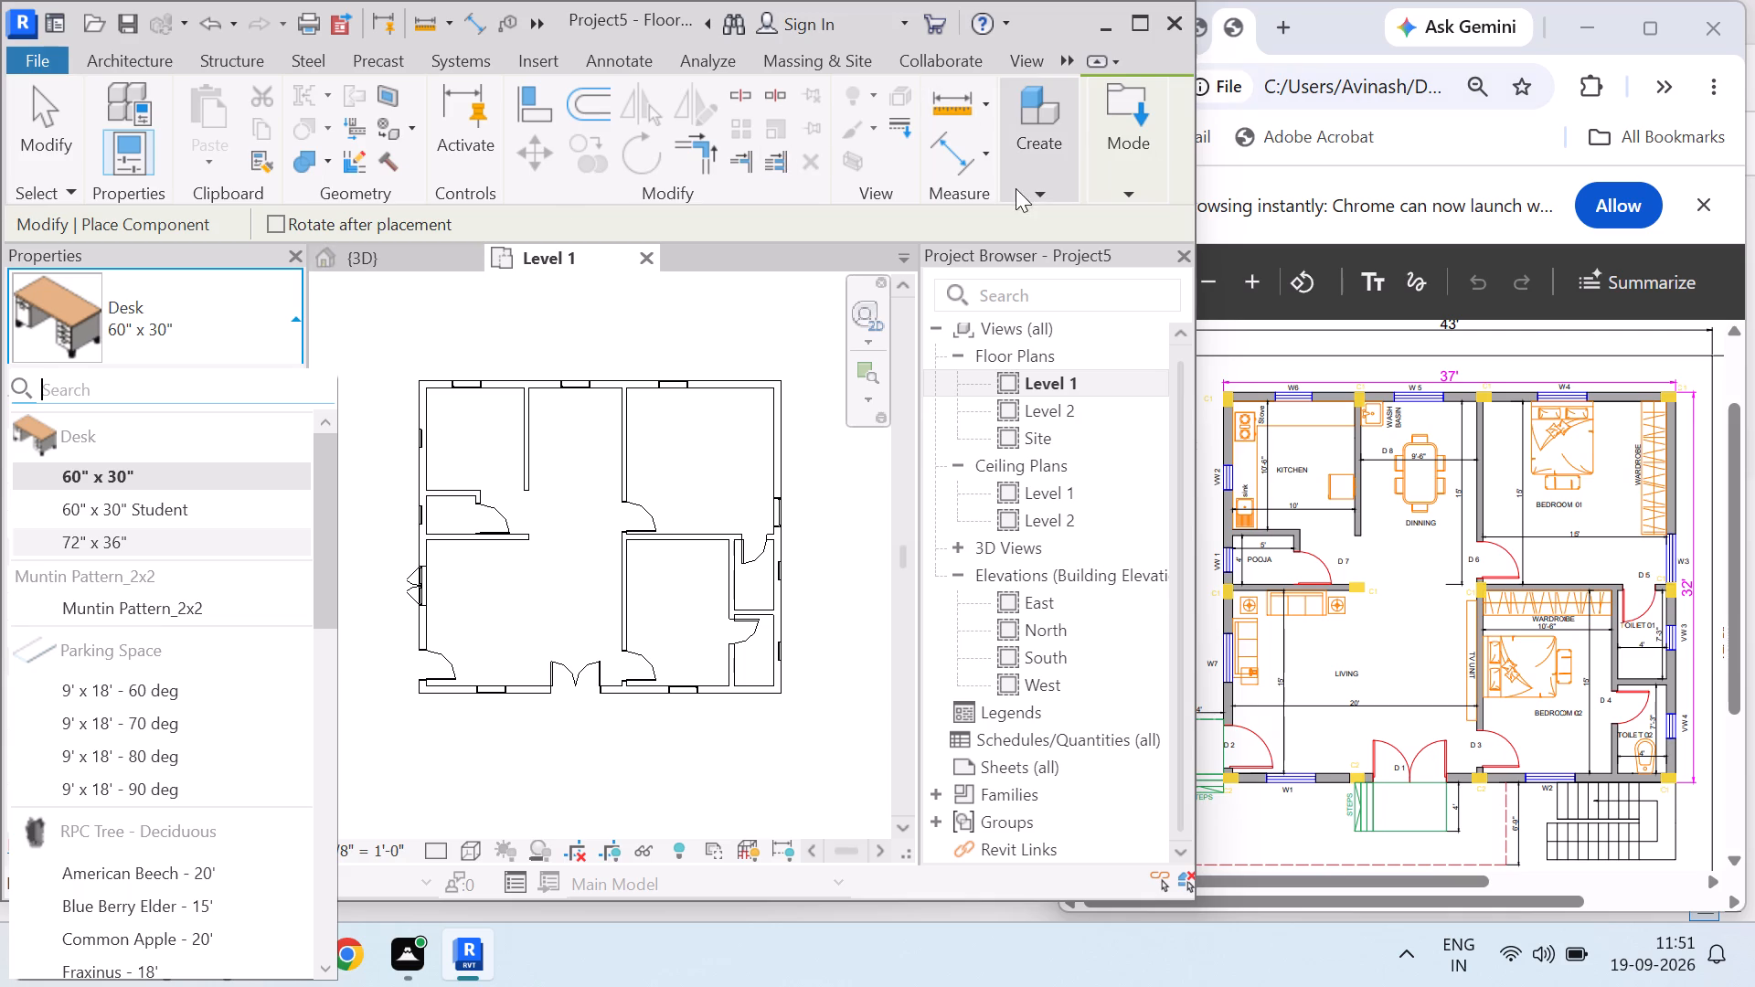
left_click(1034, 186)
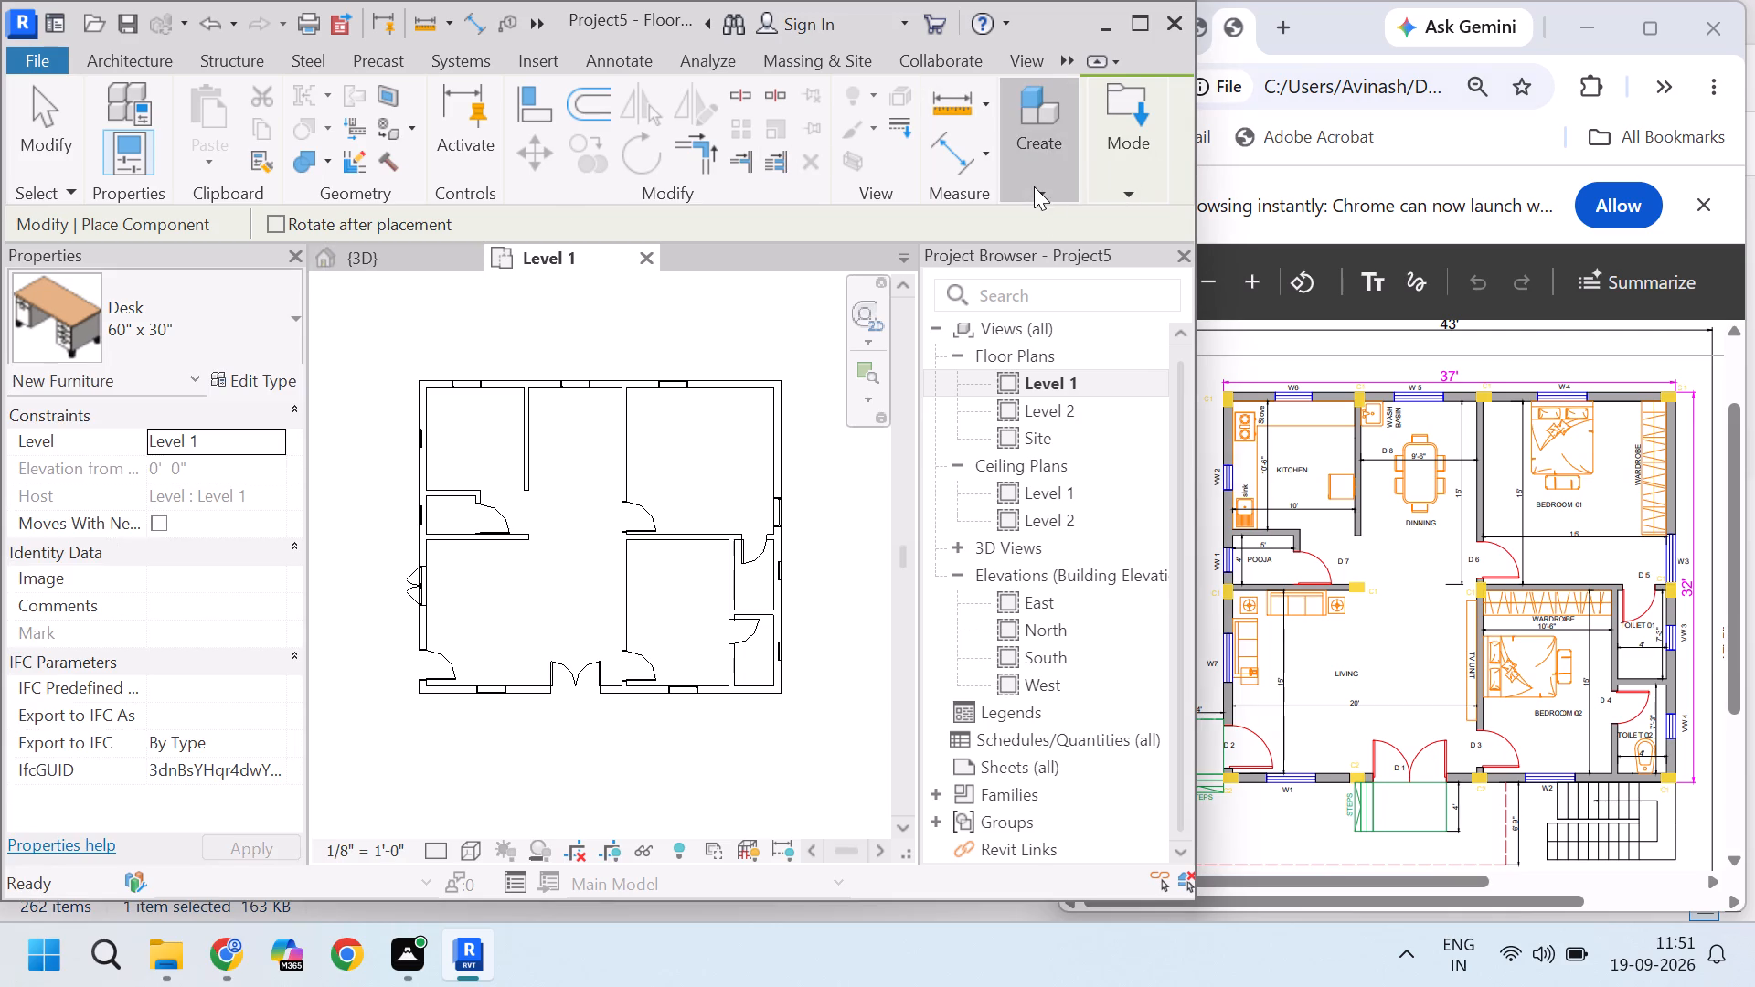
Load the 031_corner_sofa family from the Downloads folder.
left_click(1139, 191)
left_click(1111, 252)
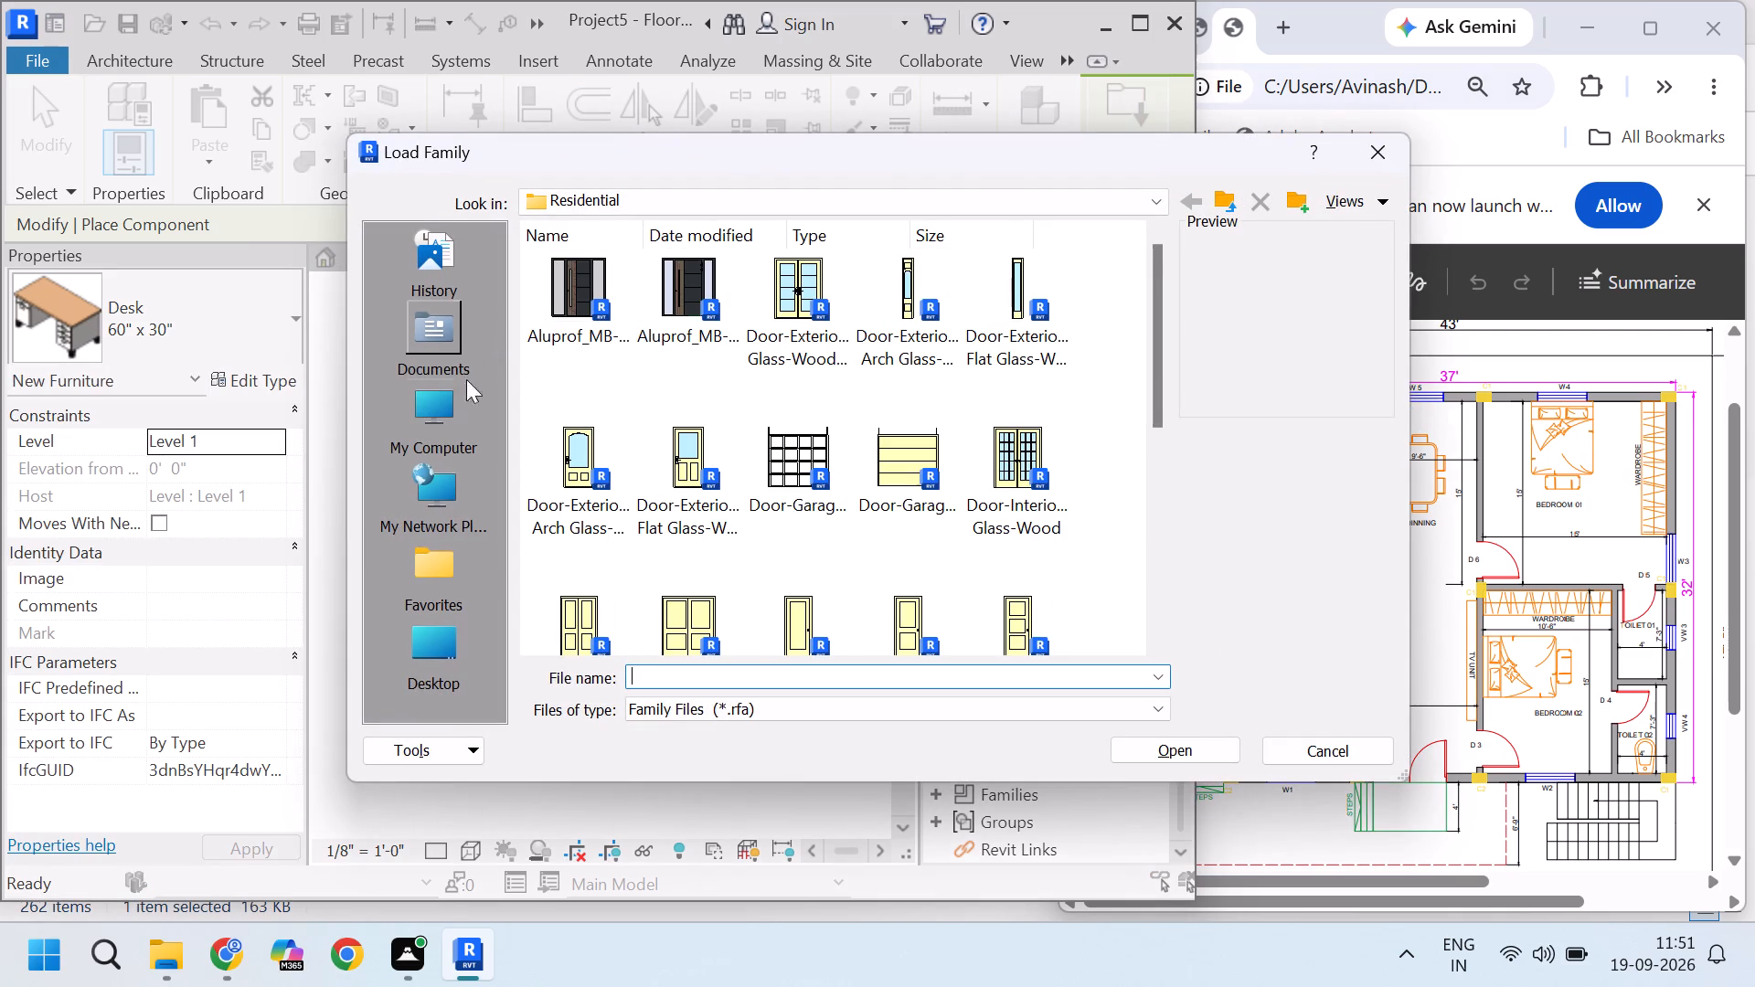
scroll(472, 558, "down", 4)
scroll(439, 483, "up", 5)
left_click(677, 206)
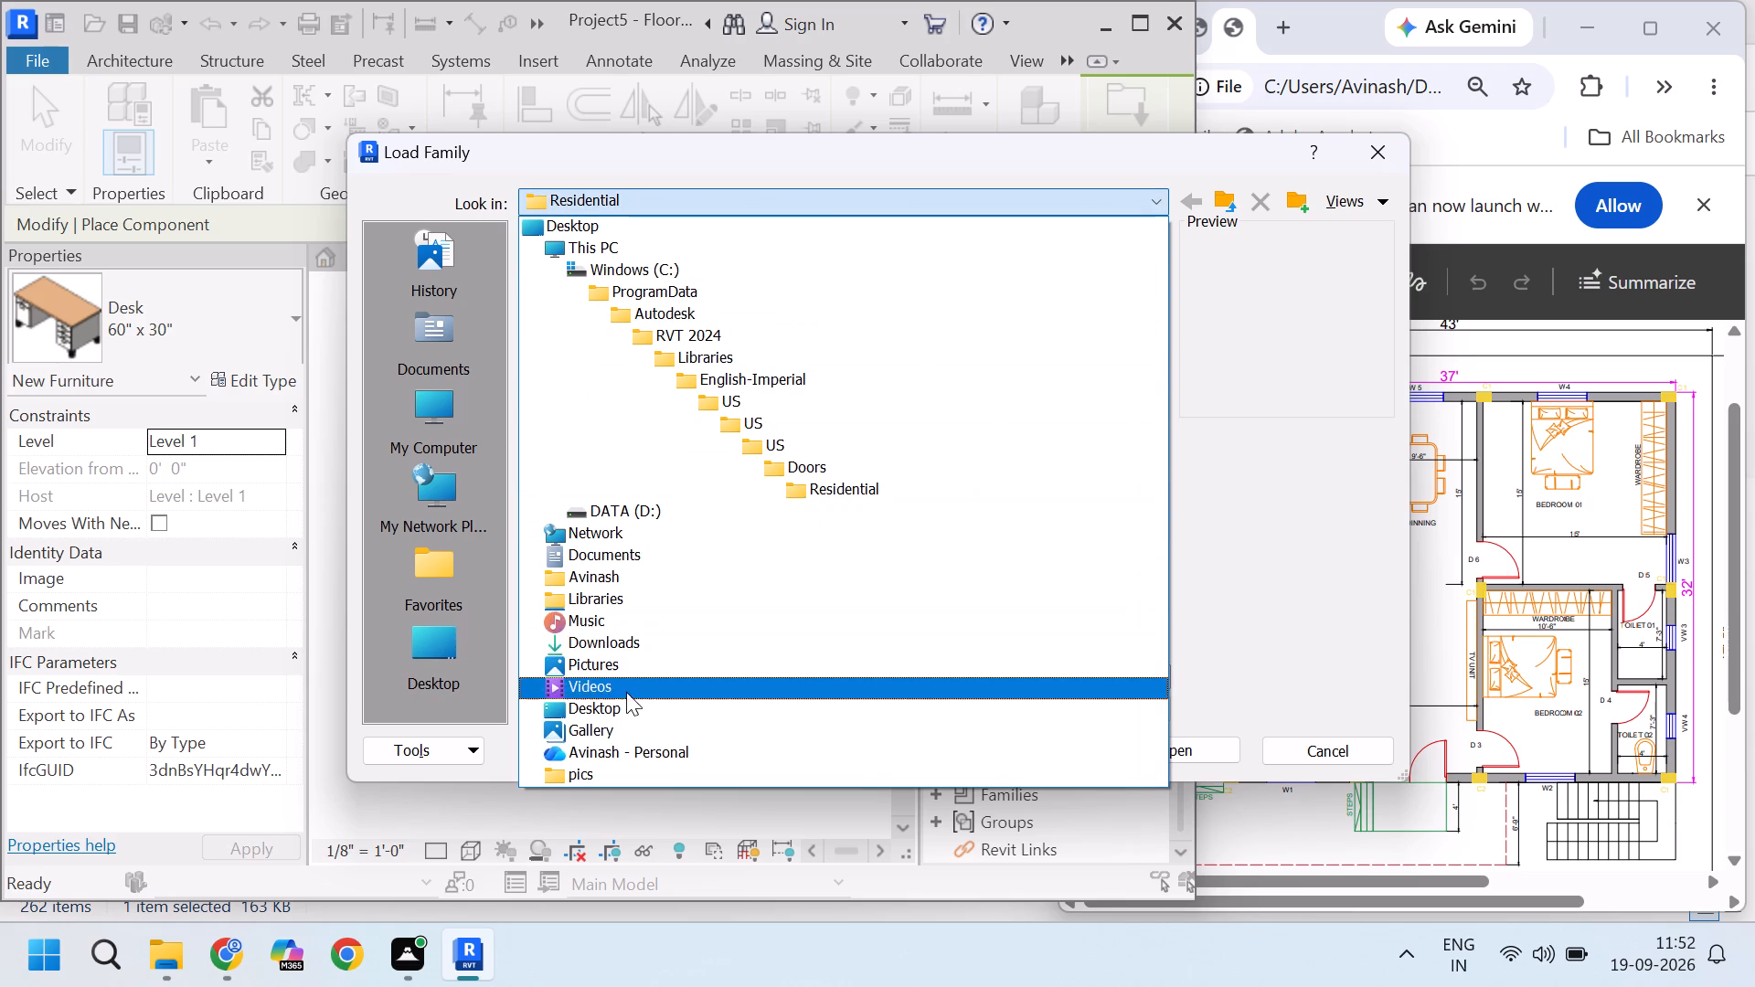
left_click(603, 647)
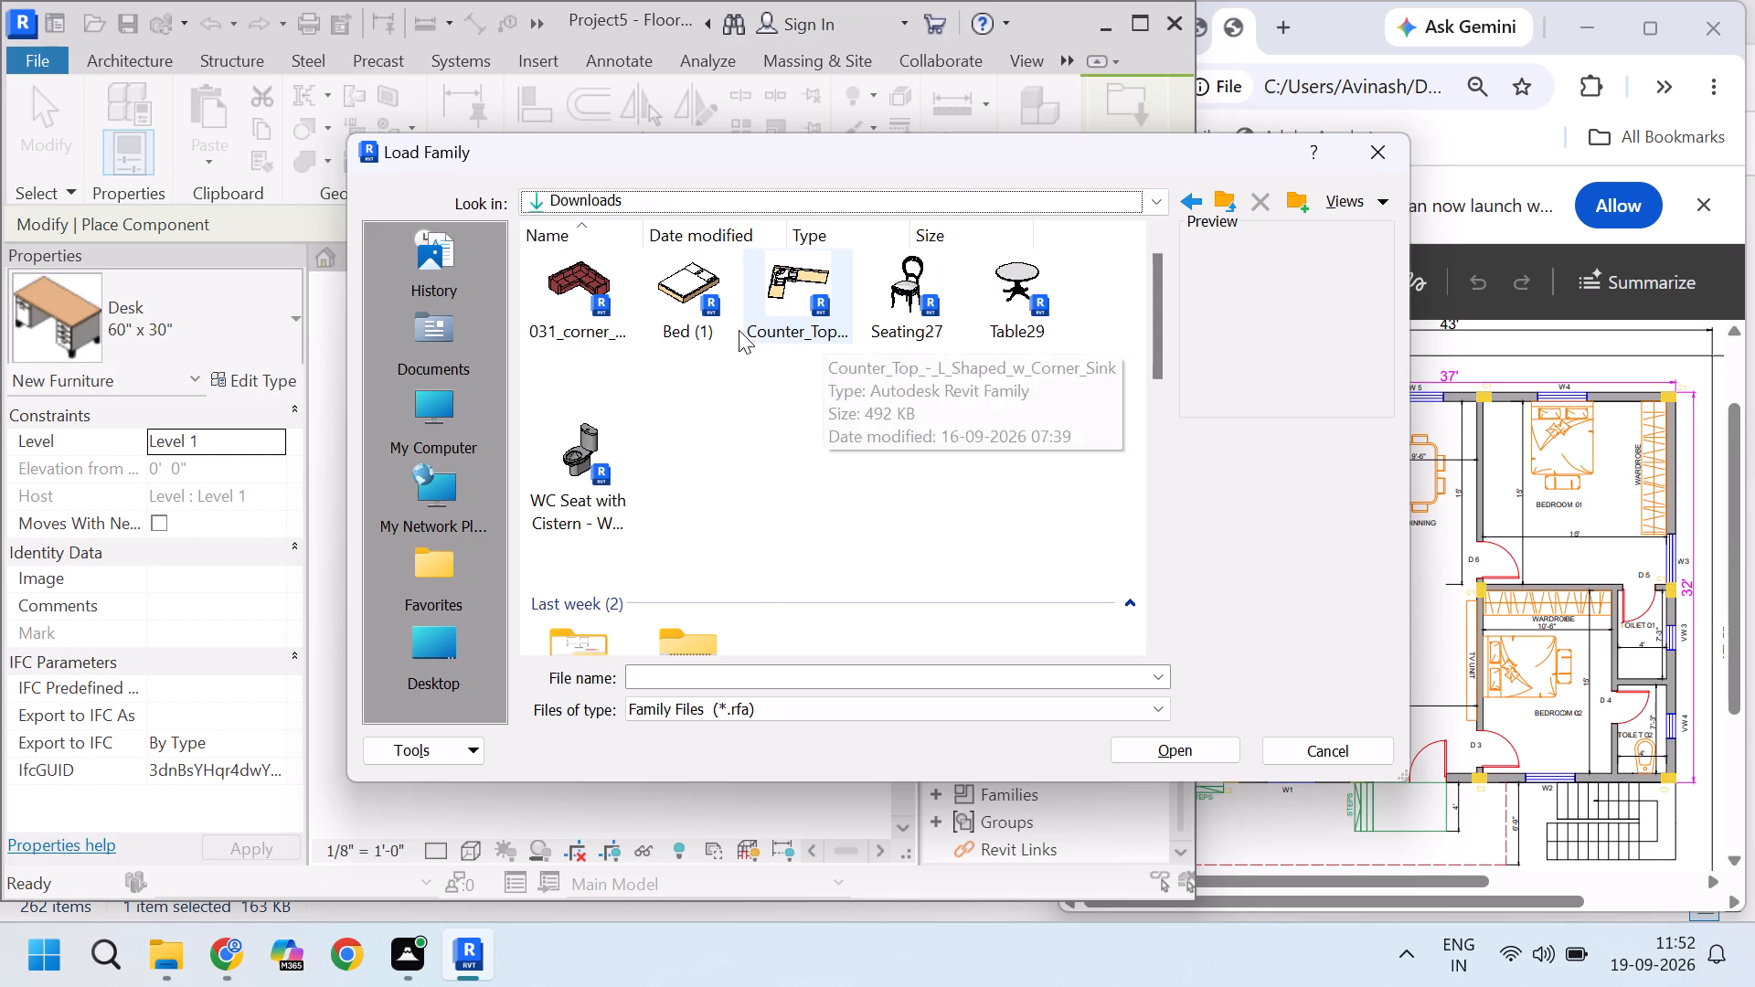
left_click(593, 303)
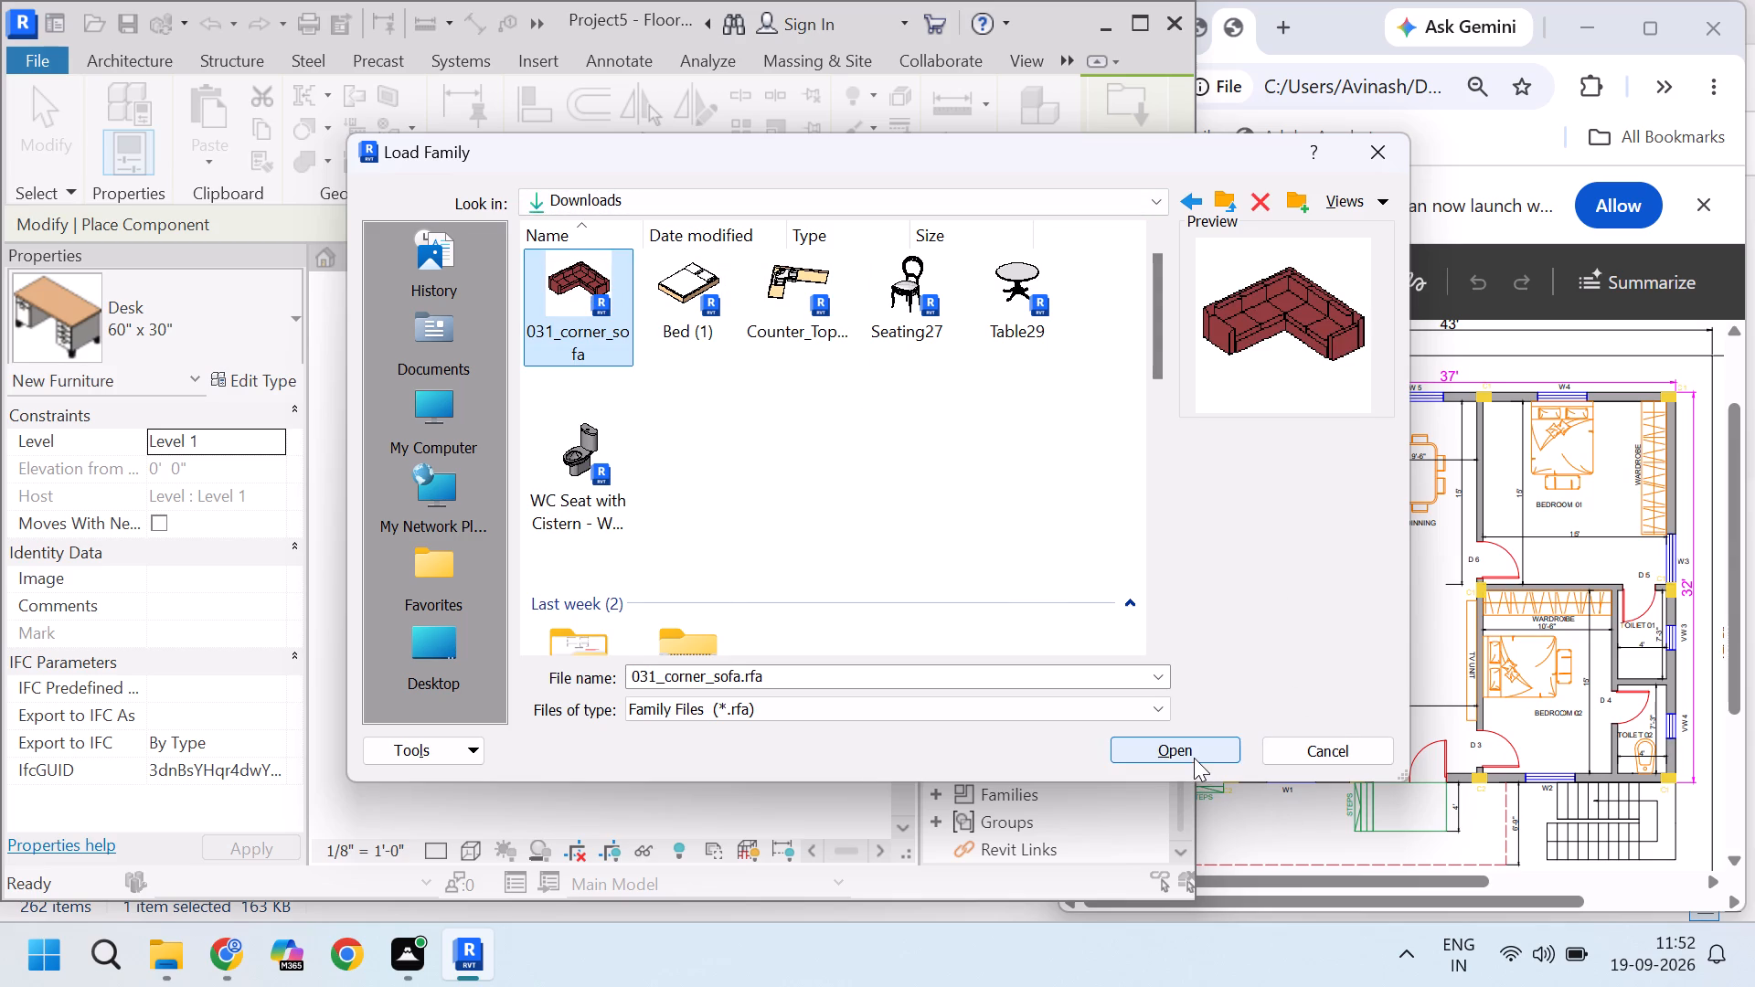
left_click(1194, 758)
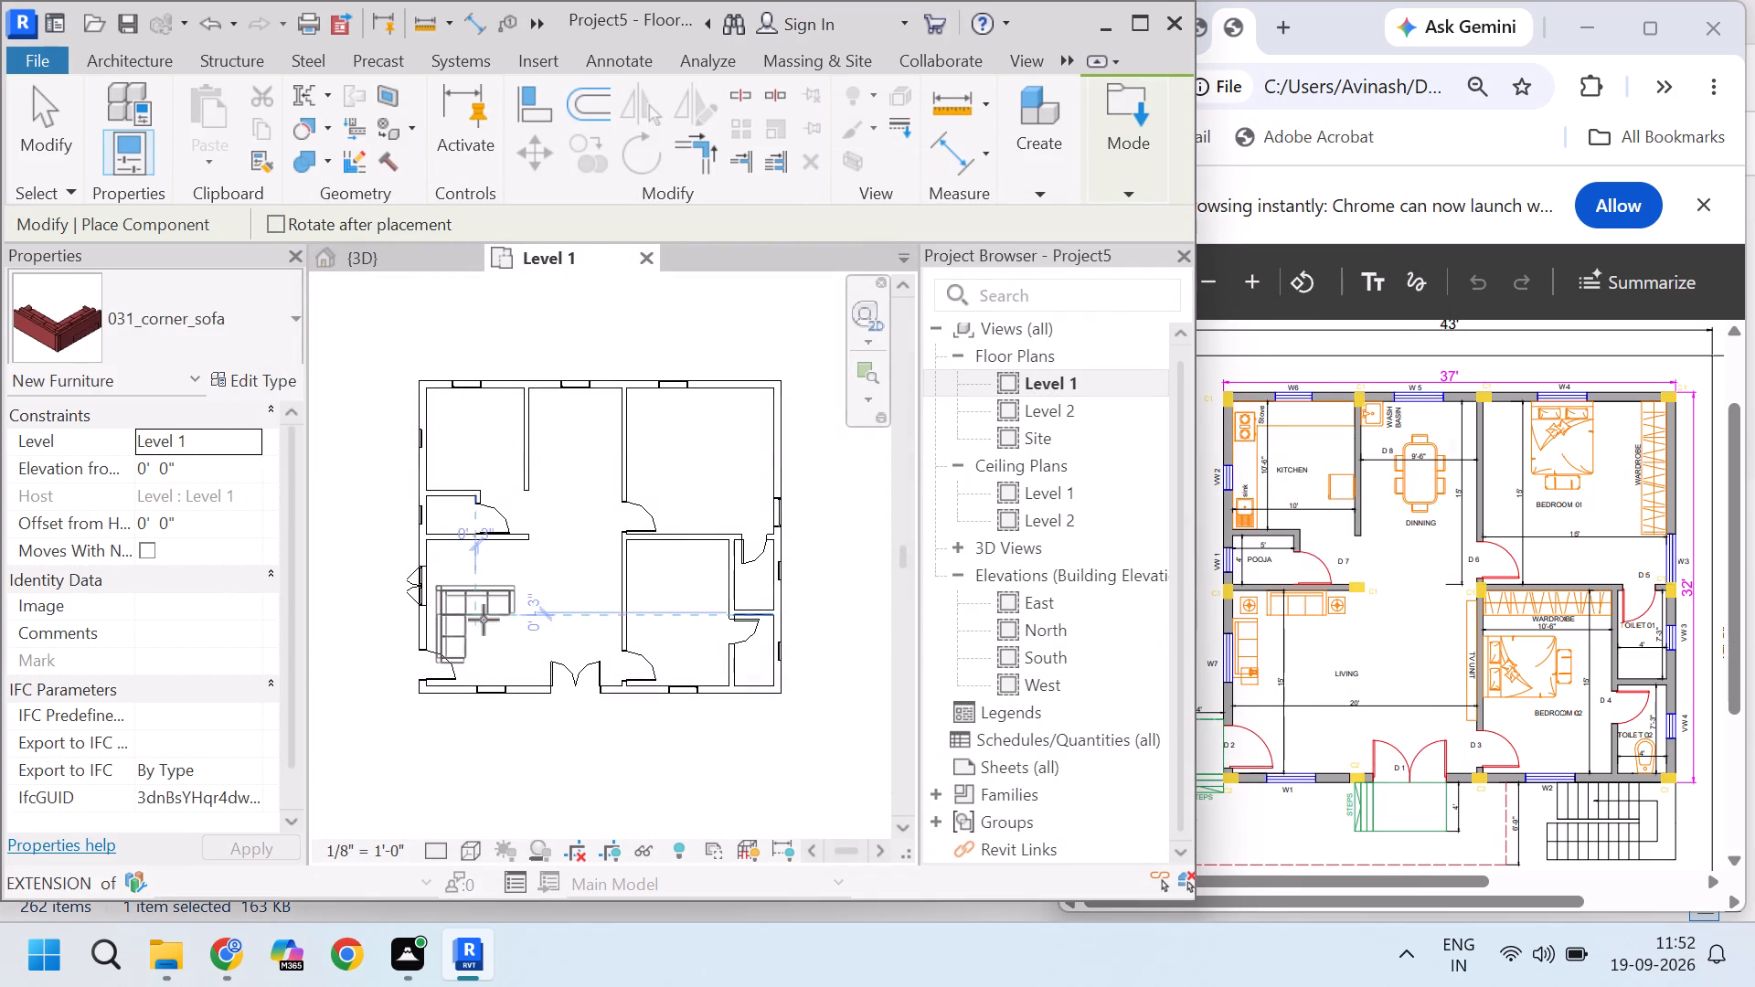
Place the corner sofa in the living room's northwest corner, along the west wall and the pooja room wall, and end placement.
scroll(516, 607, "up", 6)
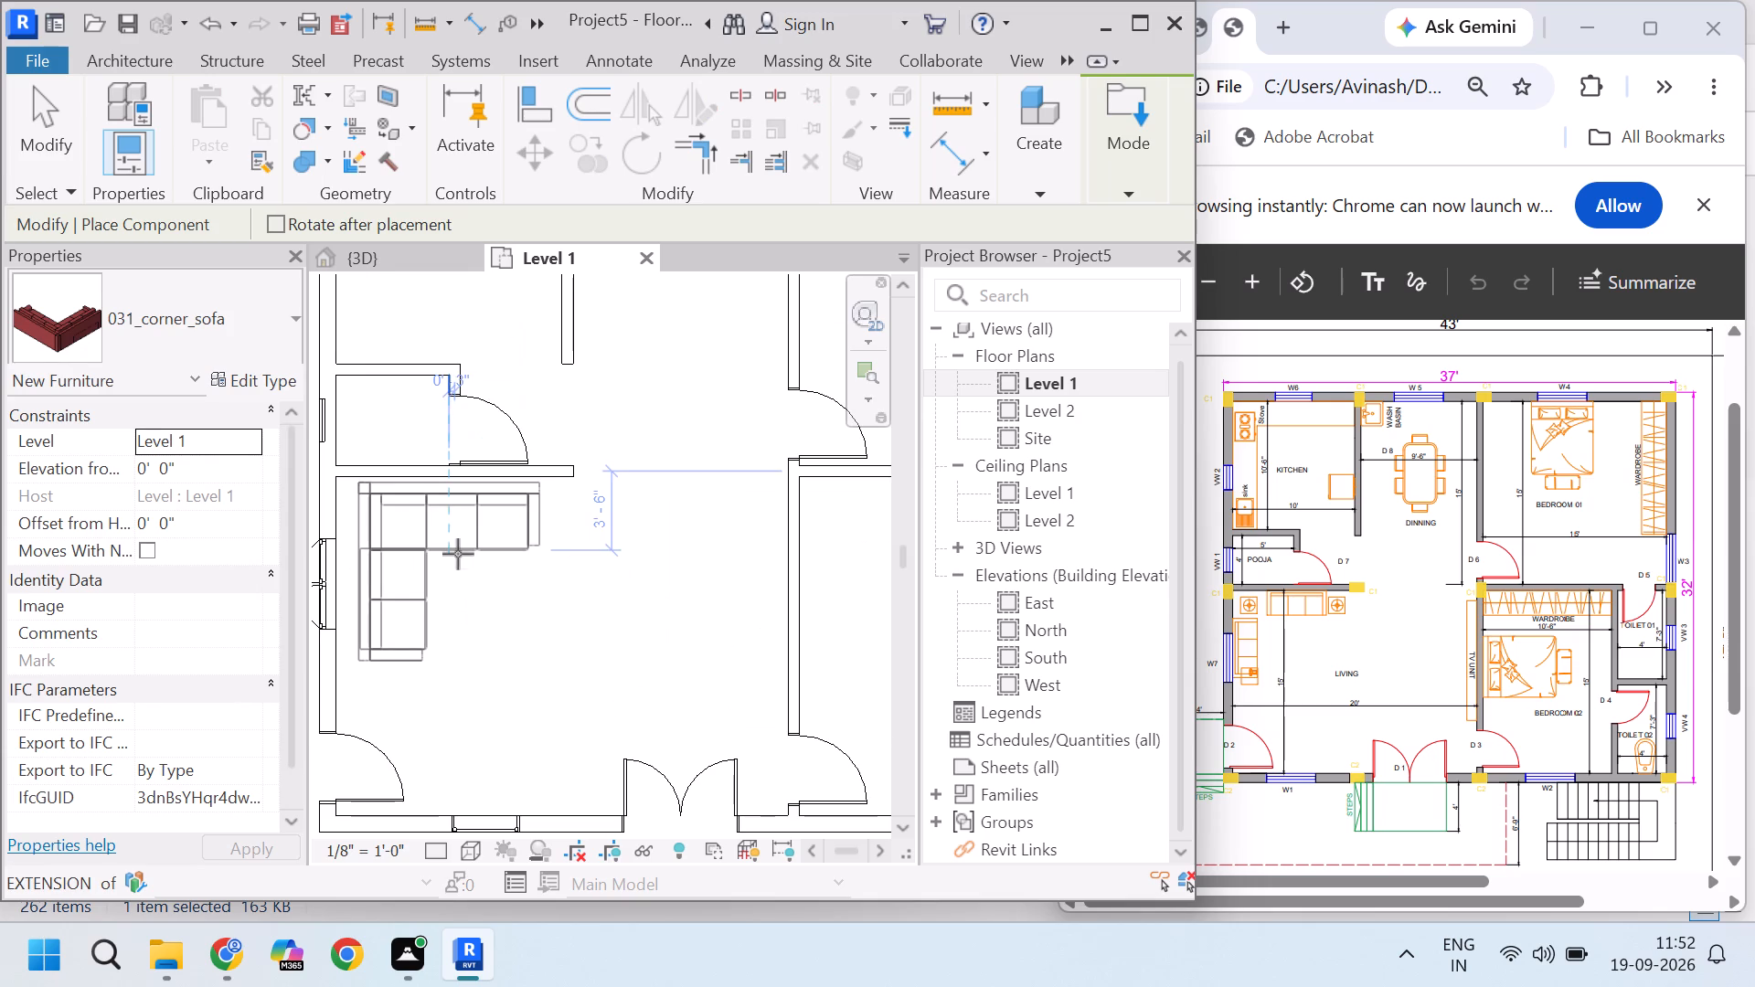
scroll(431, 551, "up", 2)
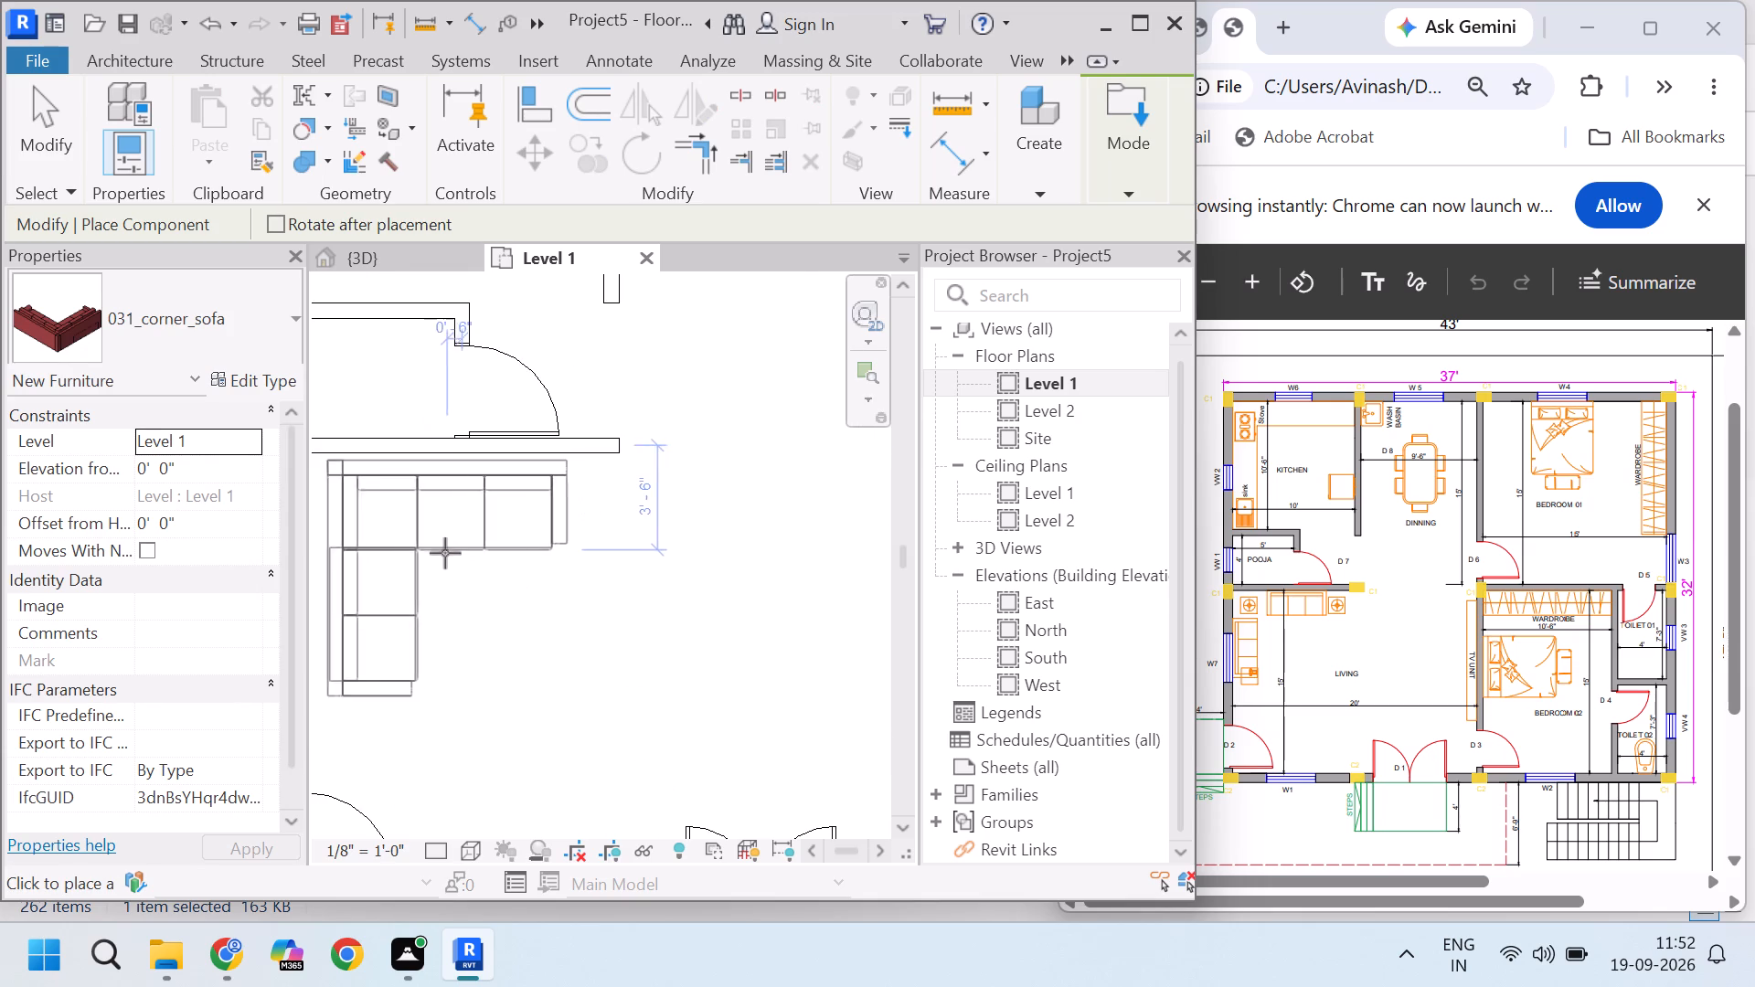
scroll(450, 551, "down", 3)
middle_click_drag(450, 551, 613, 553)
scroll(583, 566, "up", 3)
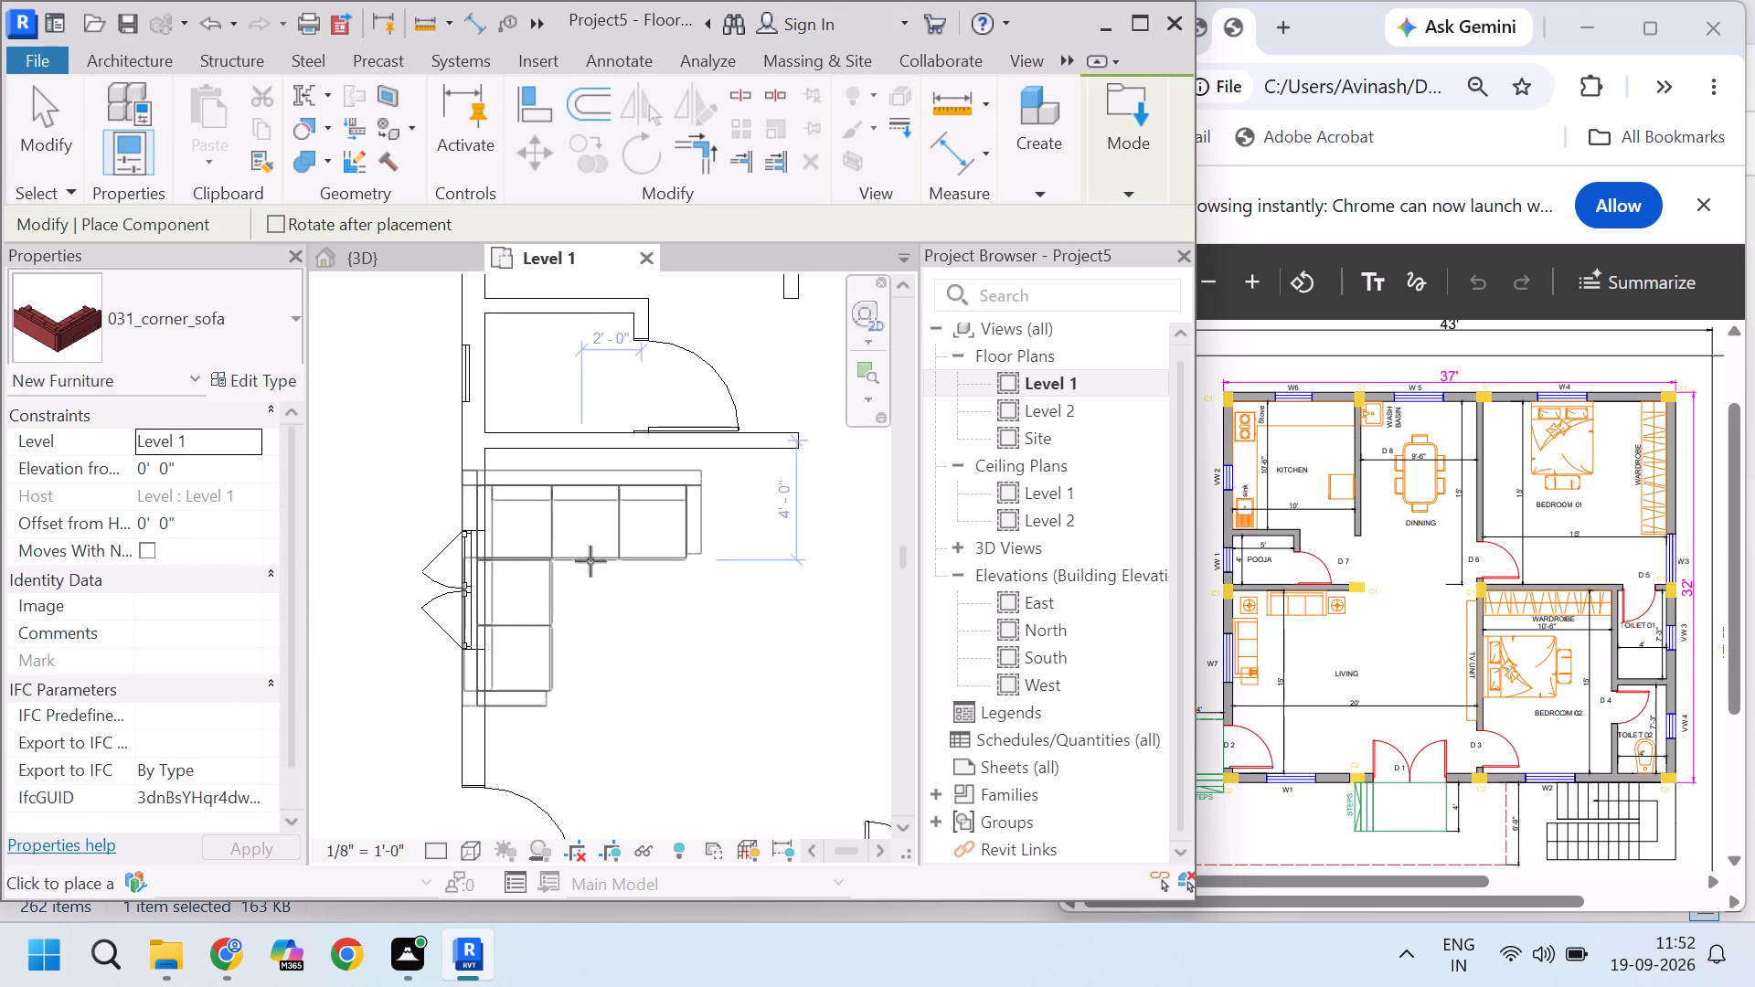
scroll(622, 549, "up", 2)
left_click(612, 550)
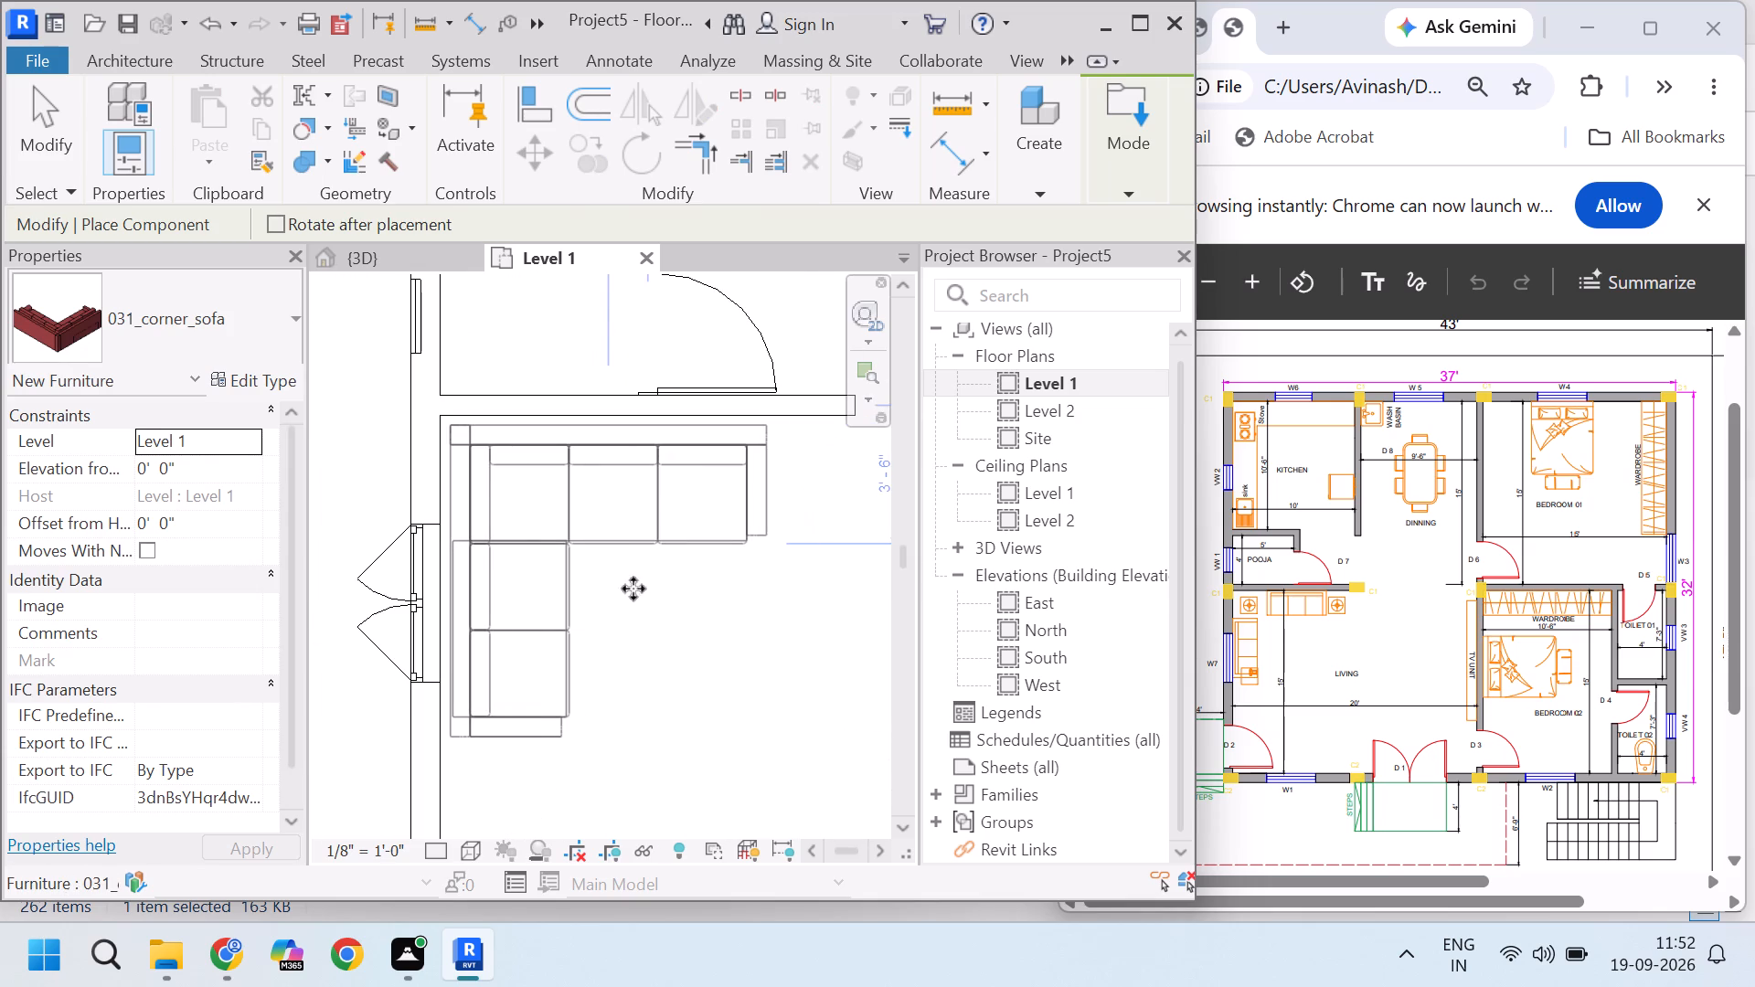
scroll(559, 549, "down", 5)
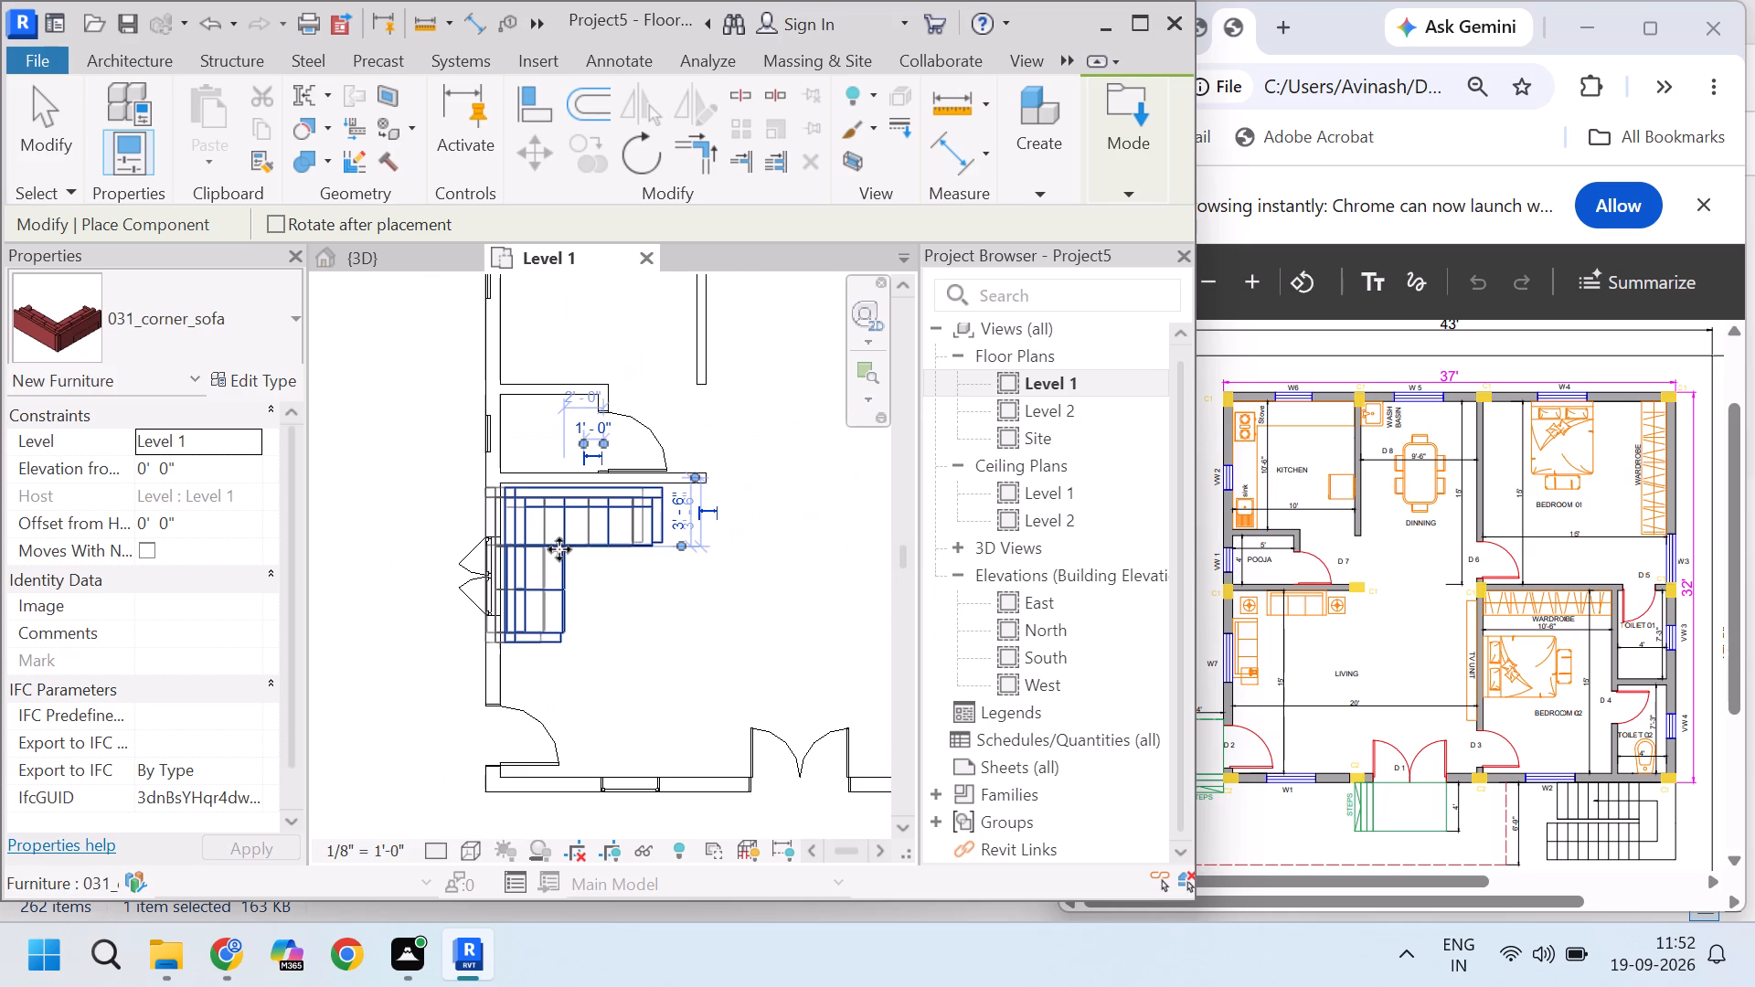
key("Escape")
scroll(626, 585, "down", 3)
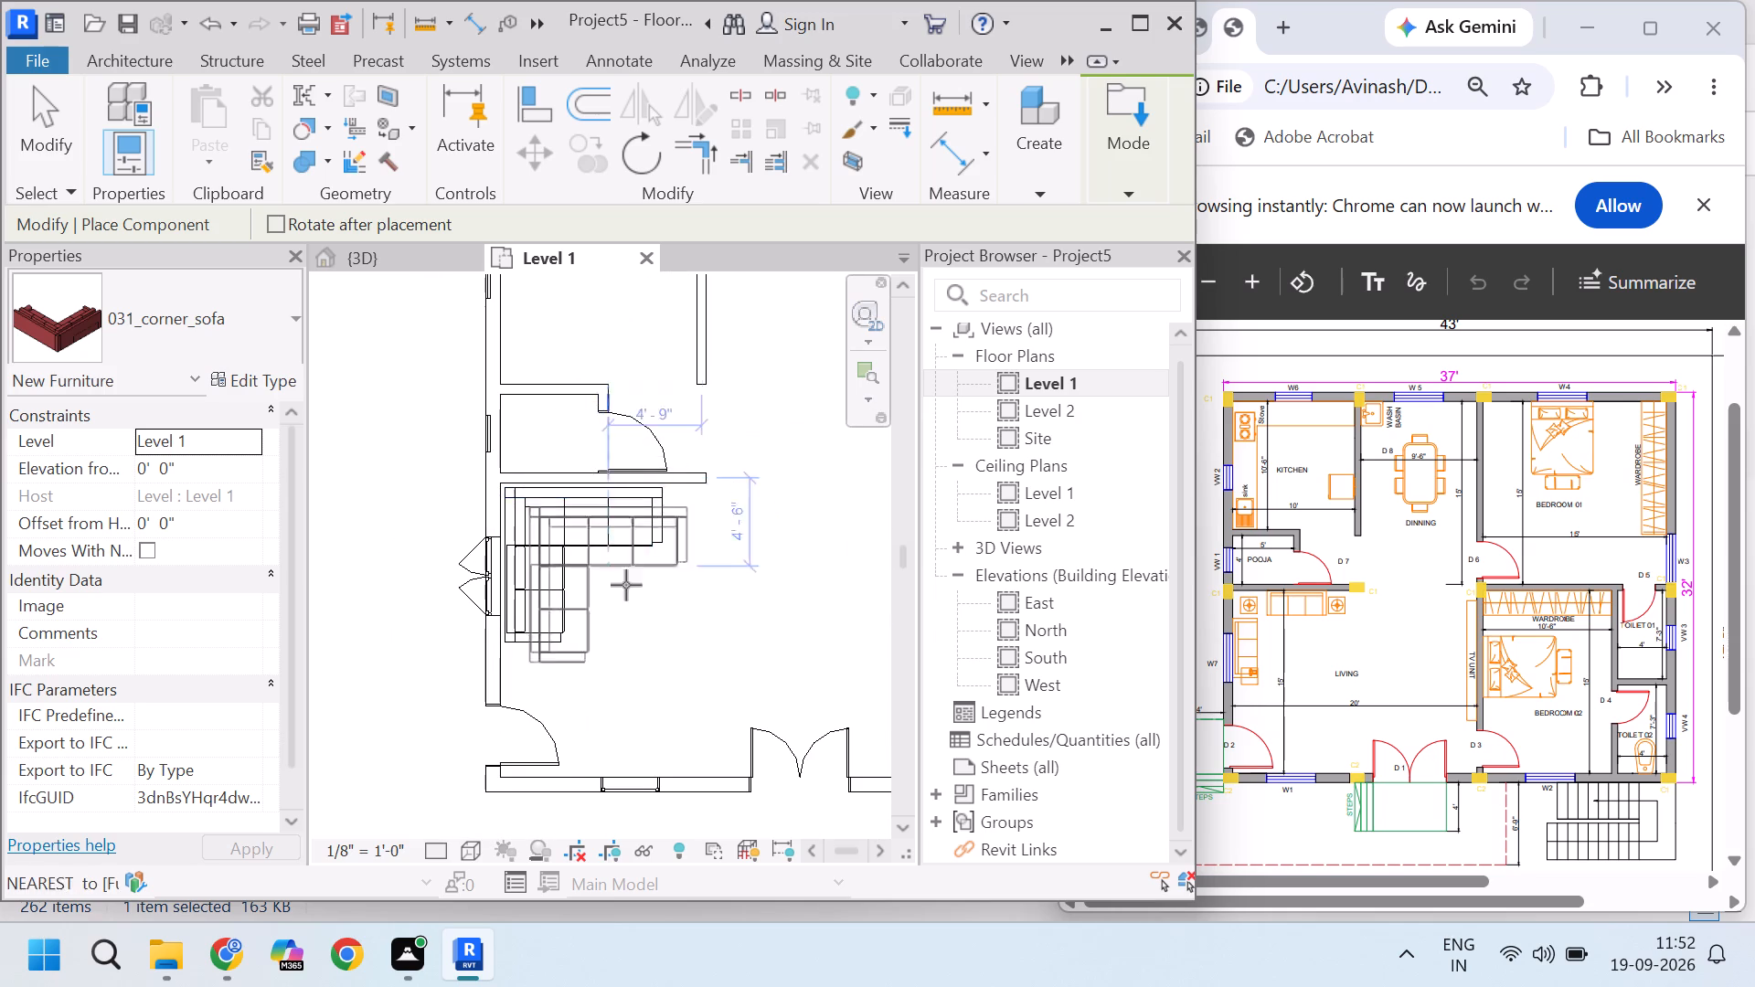
key("Escape")
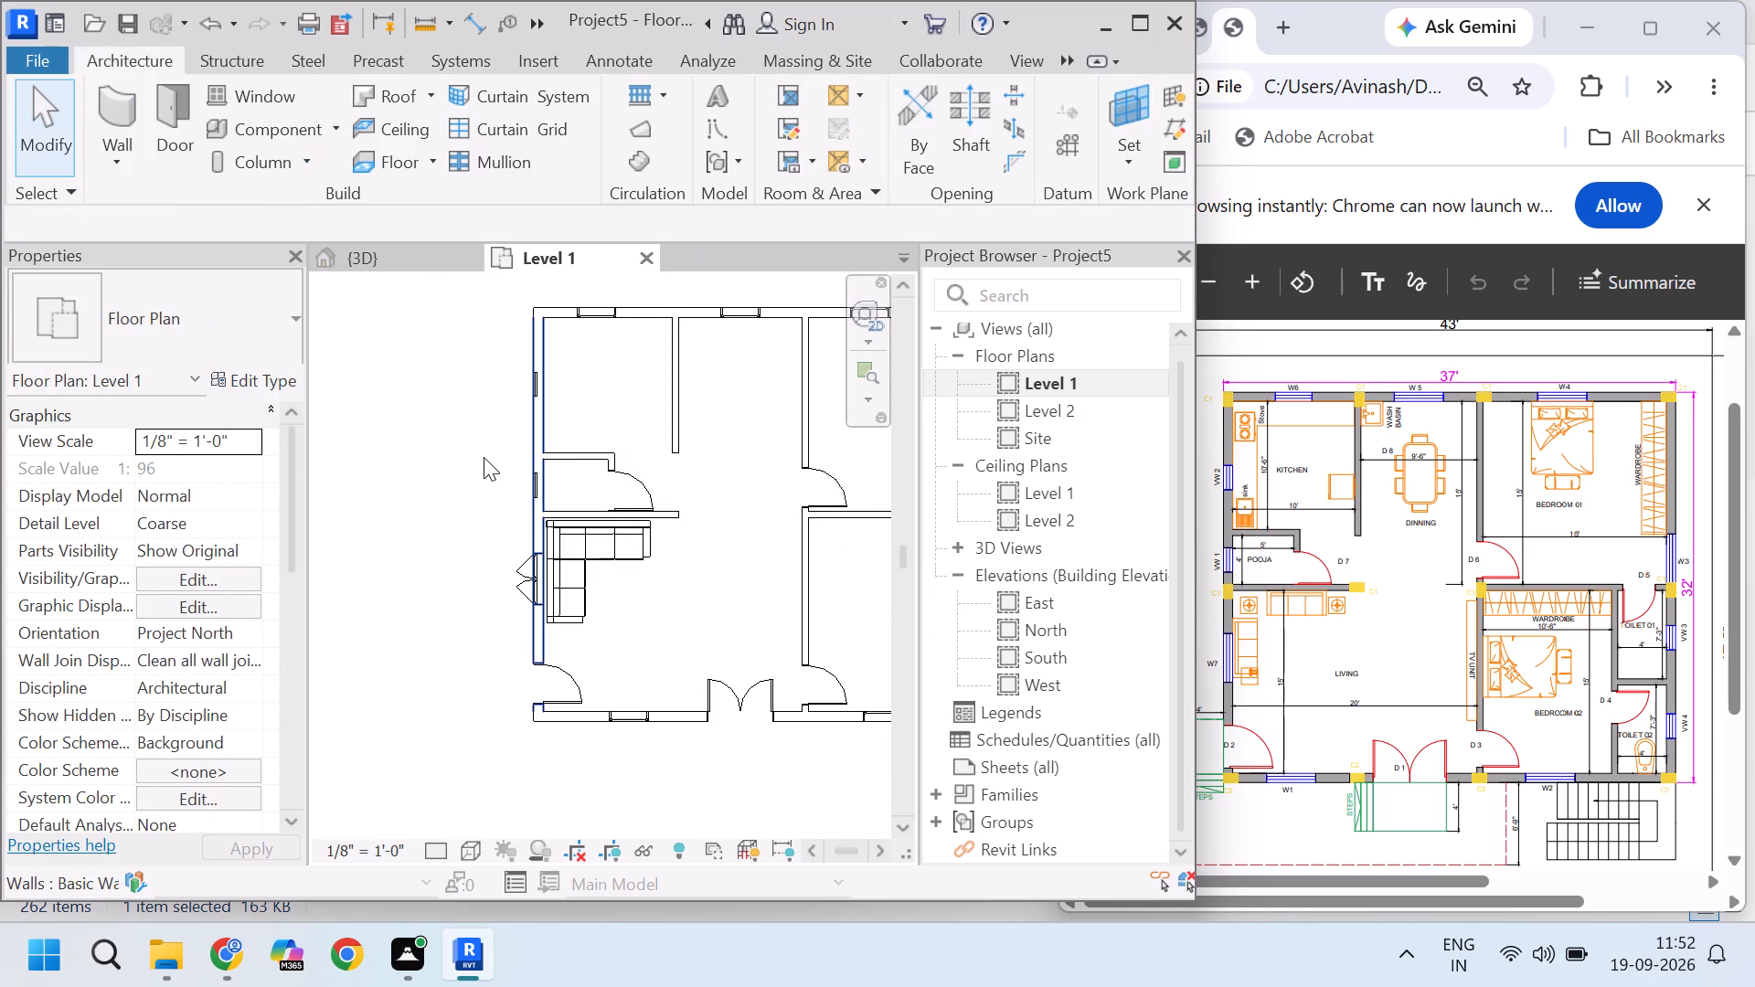
Examine the placed corner sofa in the living room in the 3D view from the southeast.
left_click(373, 259)
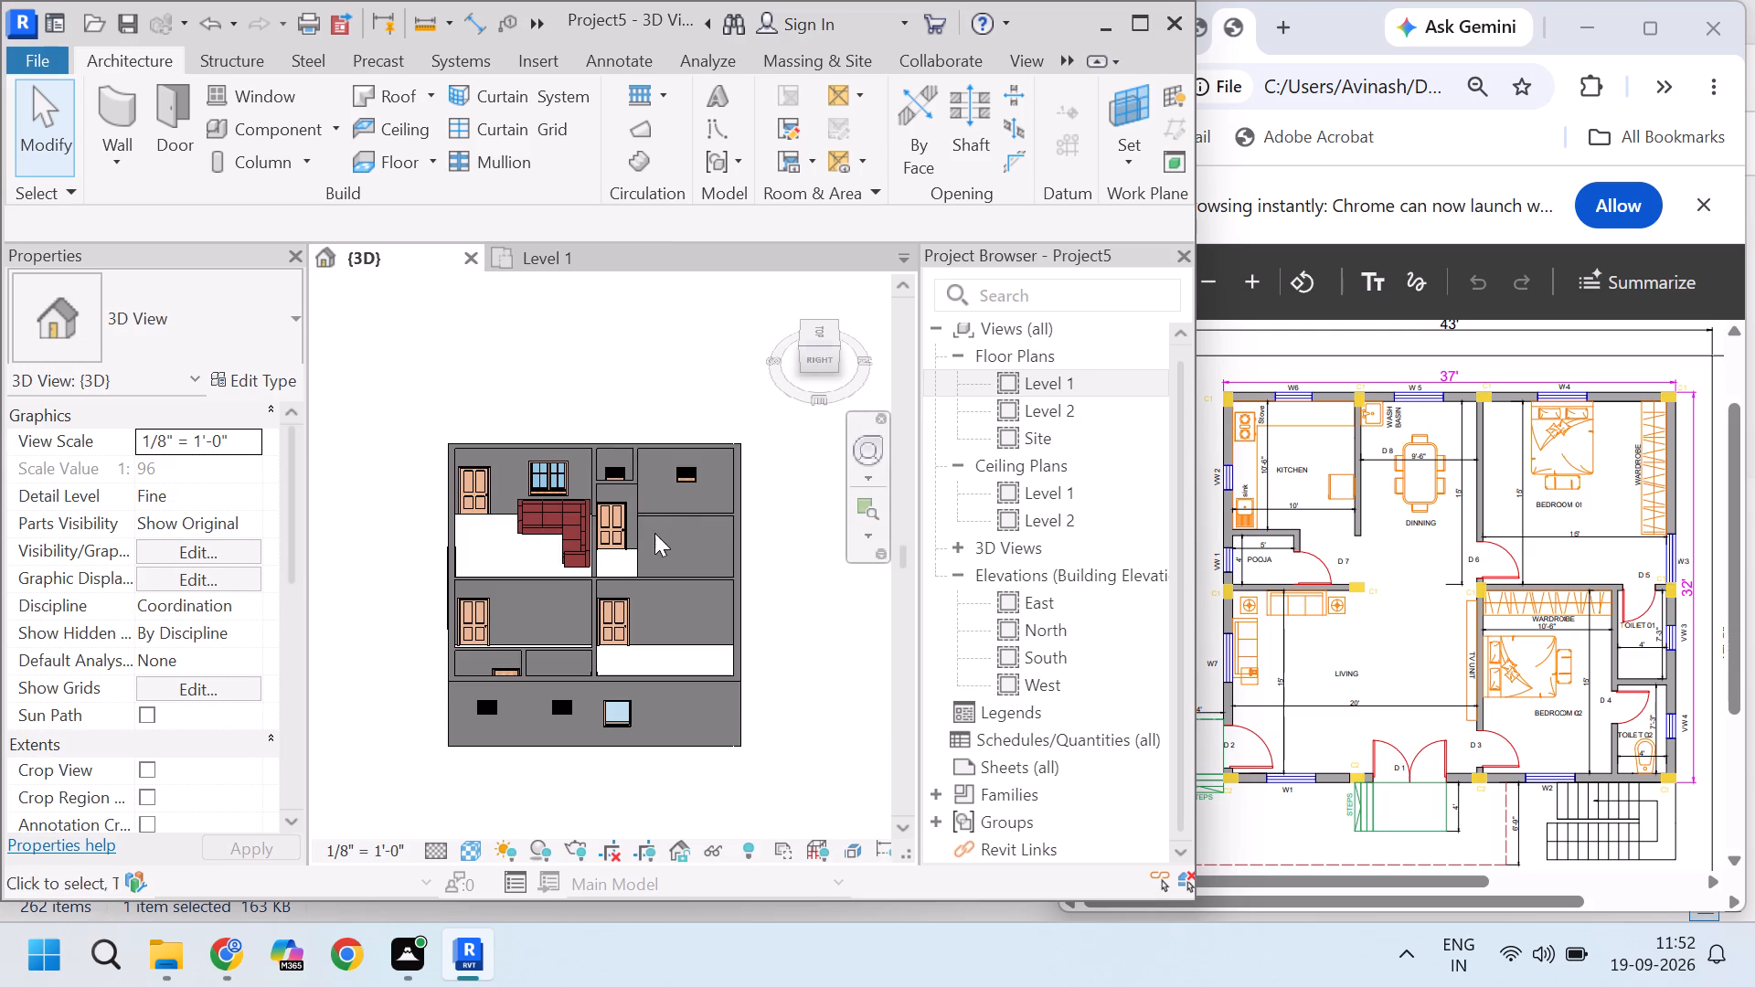
scroll(644, 533, "up", 2)
left_click_drag(822, 355, 846, 355)
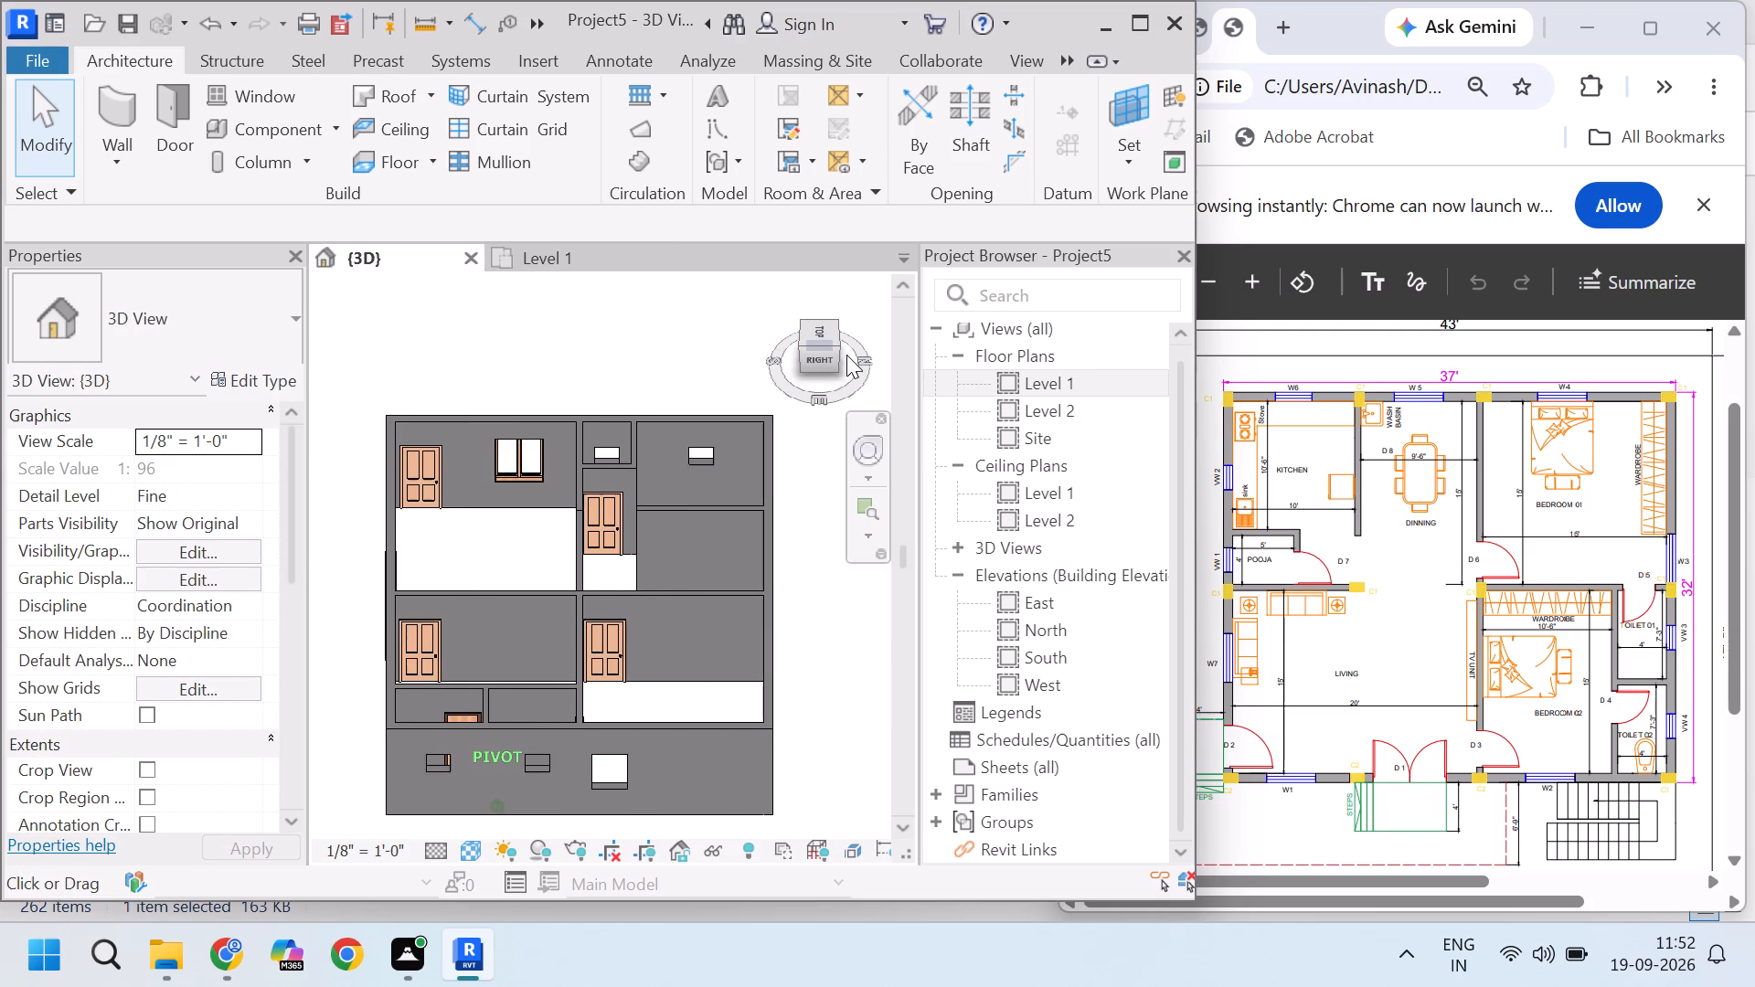
left_click_drag(846, 355, 884, 328)
scroll(825, 539, "down", 3)
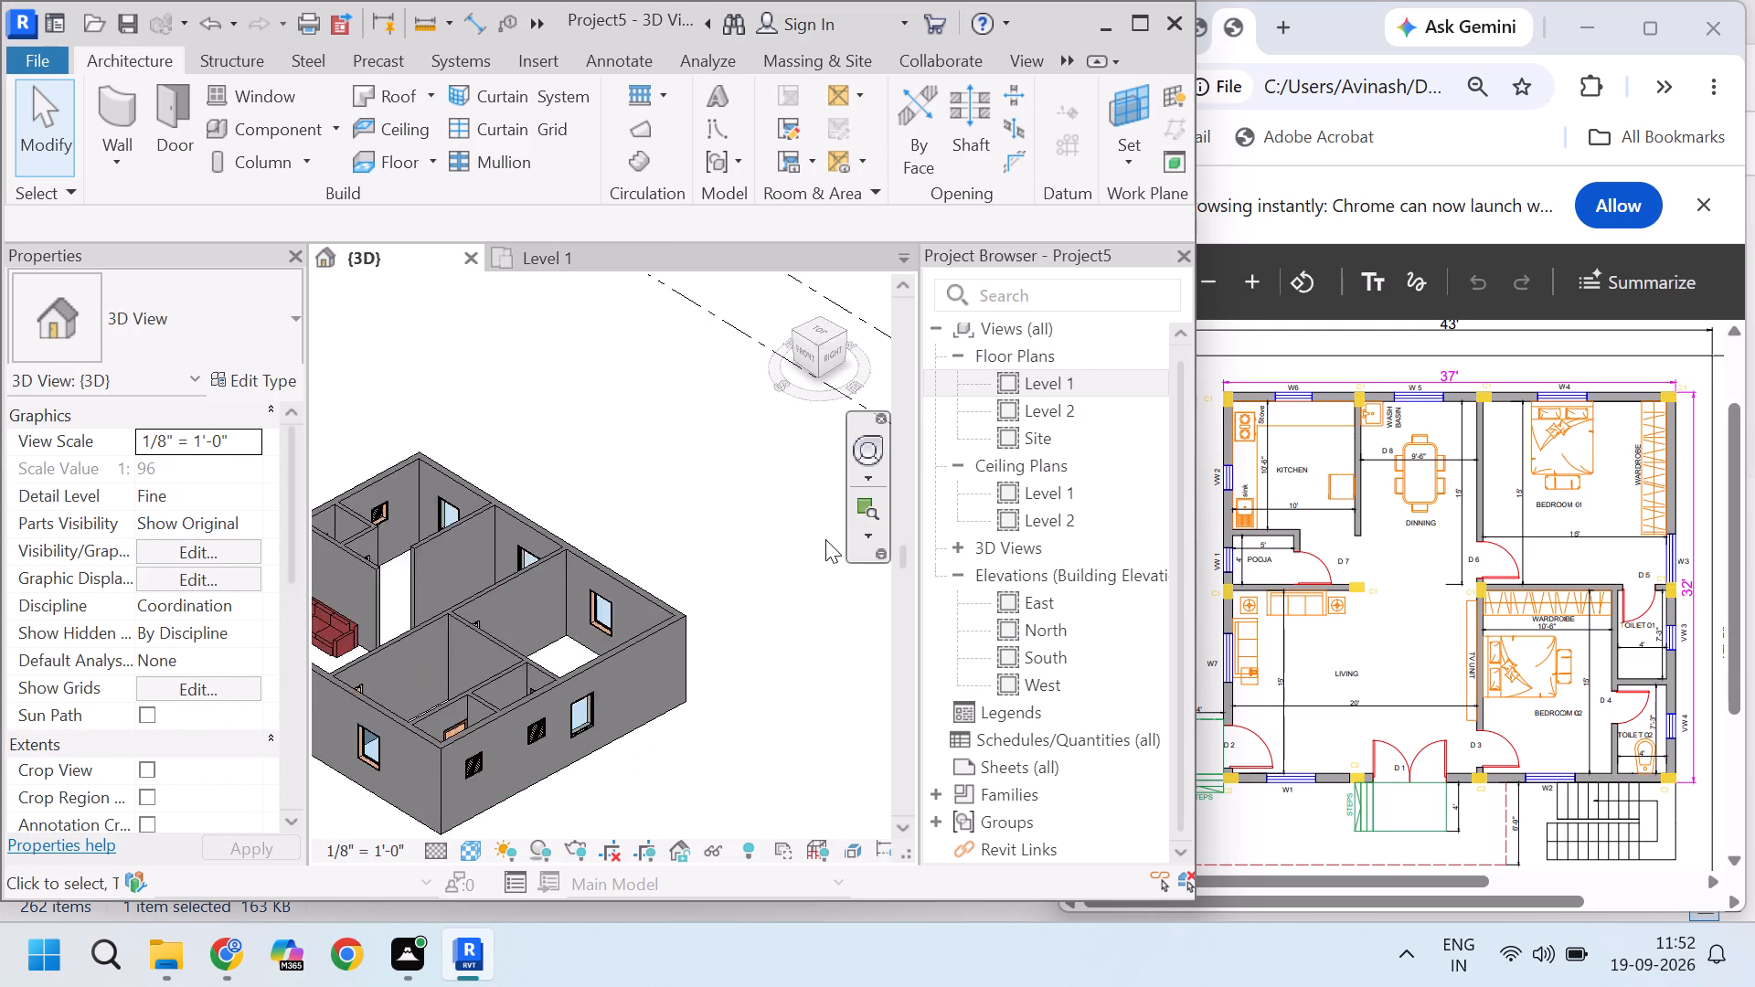
scroll(388, 581, "up", 5)
scroll(460, 621, "up", 2)
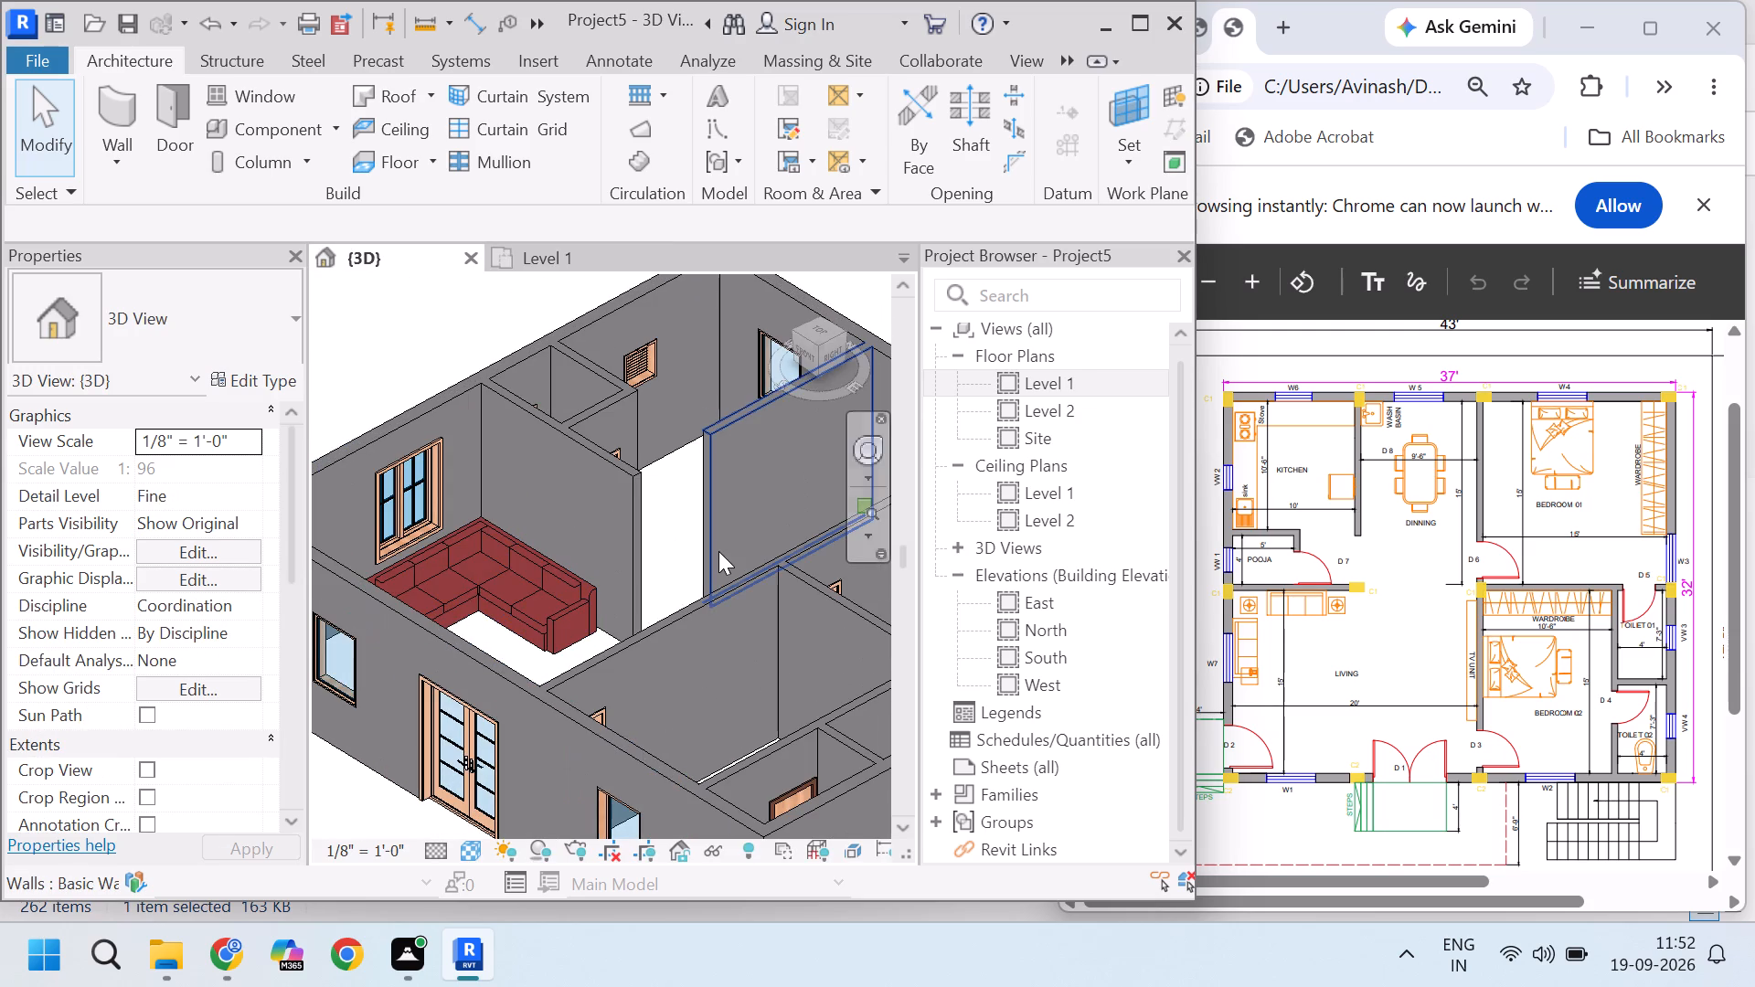
Return to the Level 1 plan and load the Bed (1) family from the Downloads folder as a component.
left_click(515, 261)
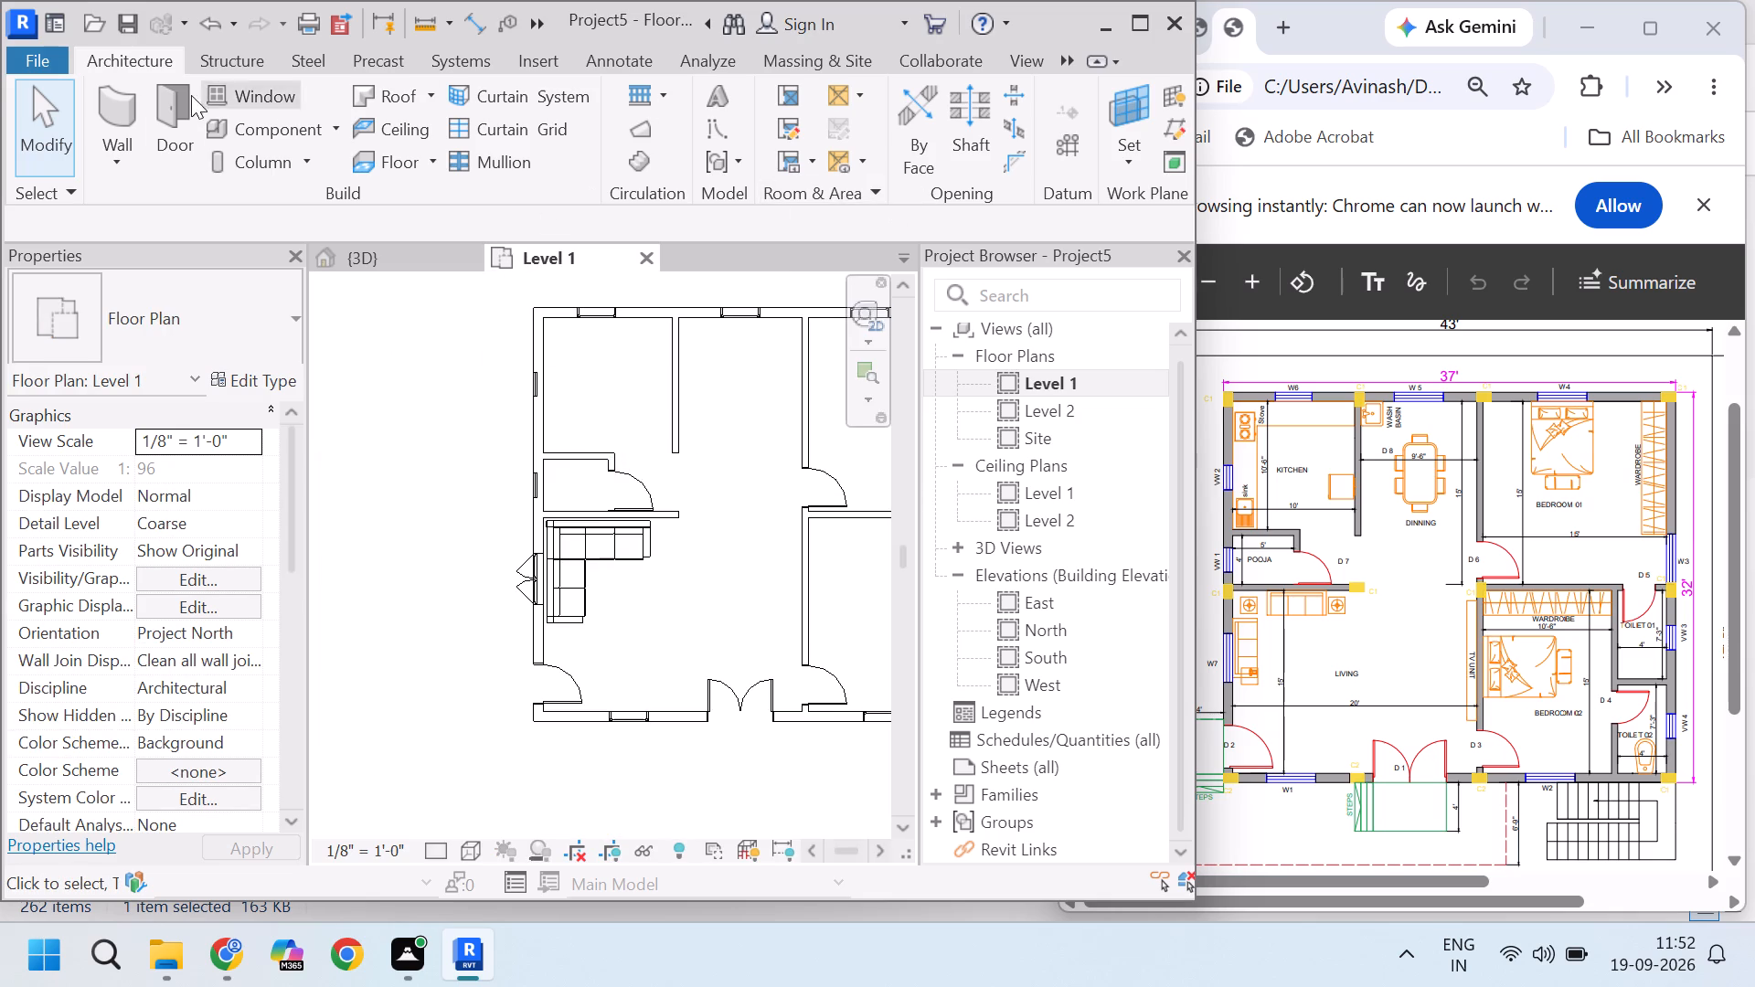
left_click(268, 125)
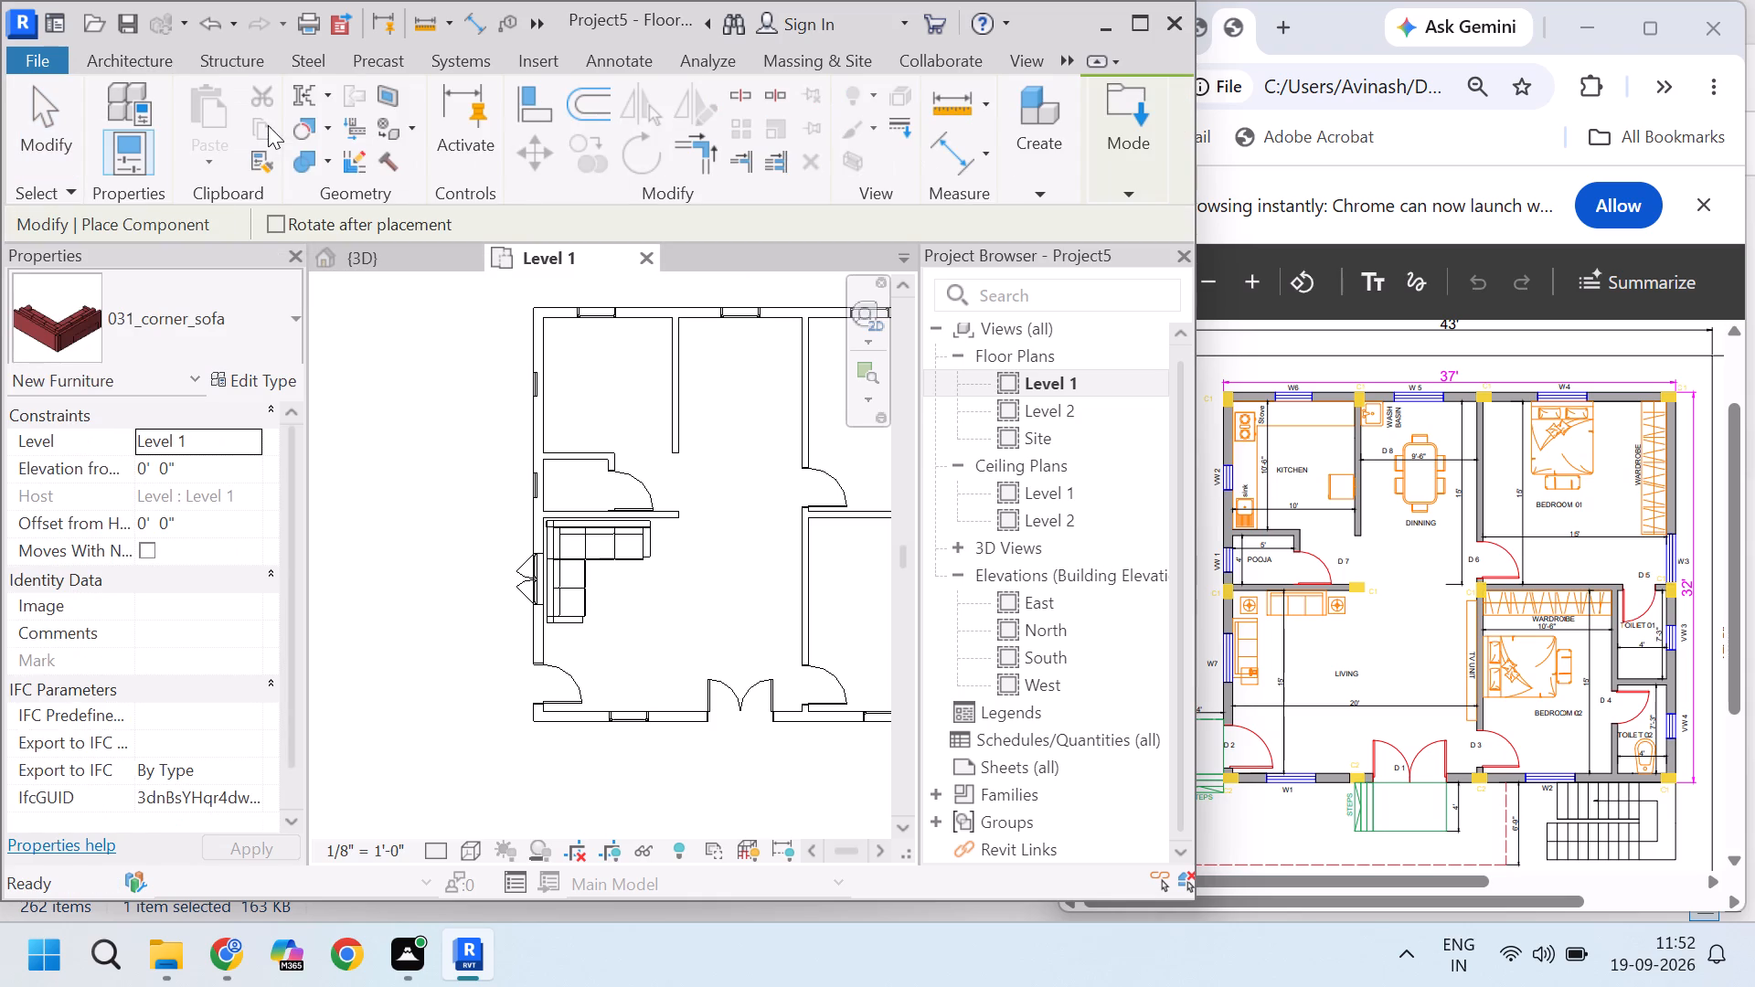
left_click(1138, 183)
left_click(1120, 238)
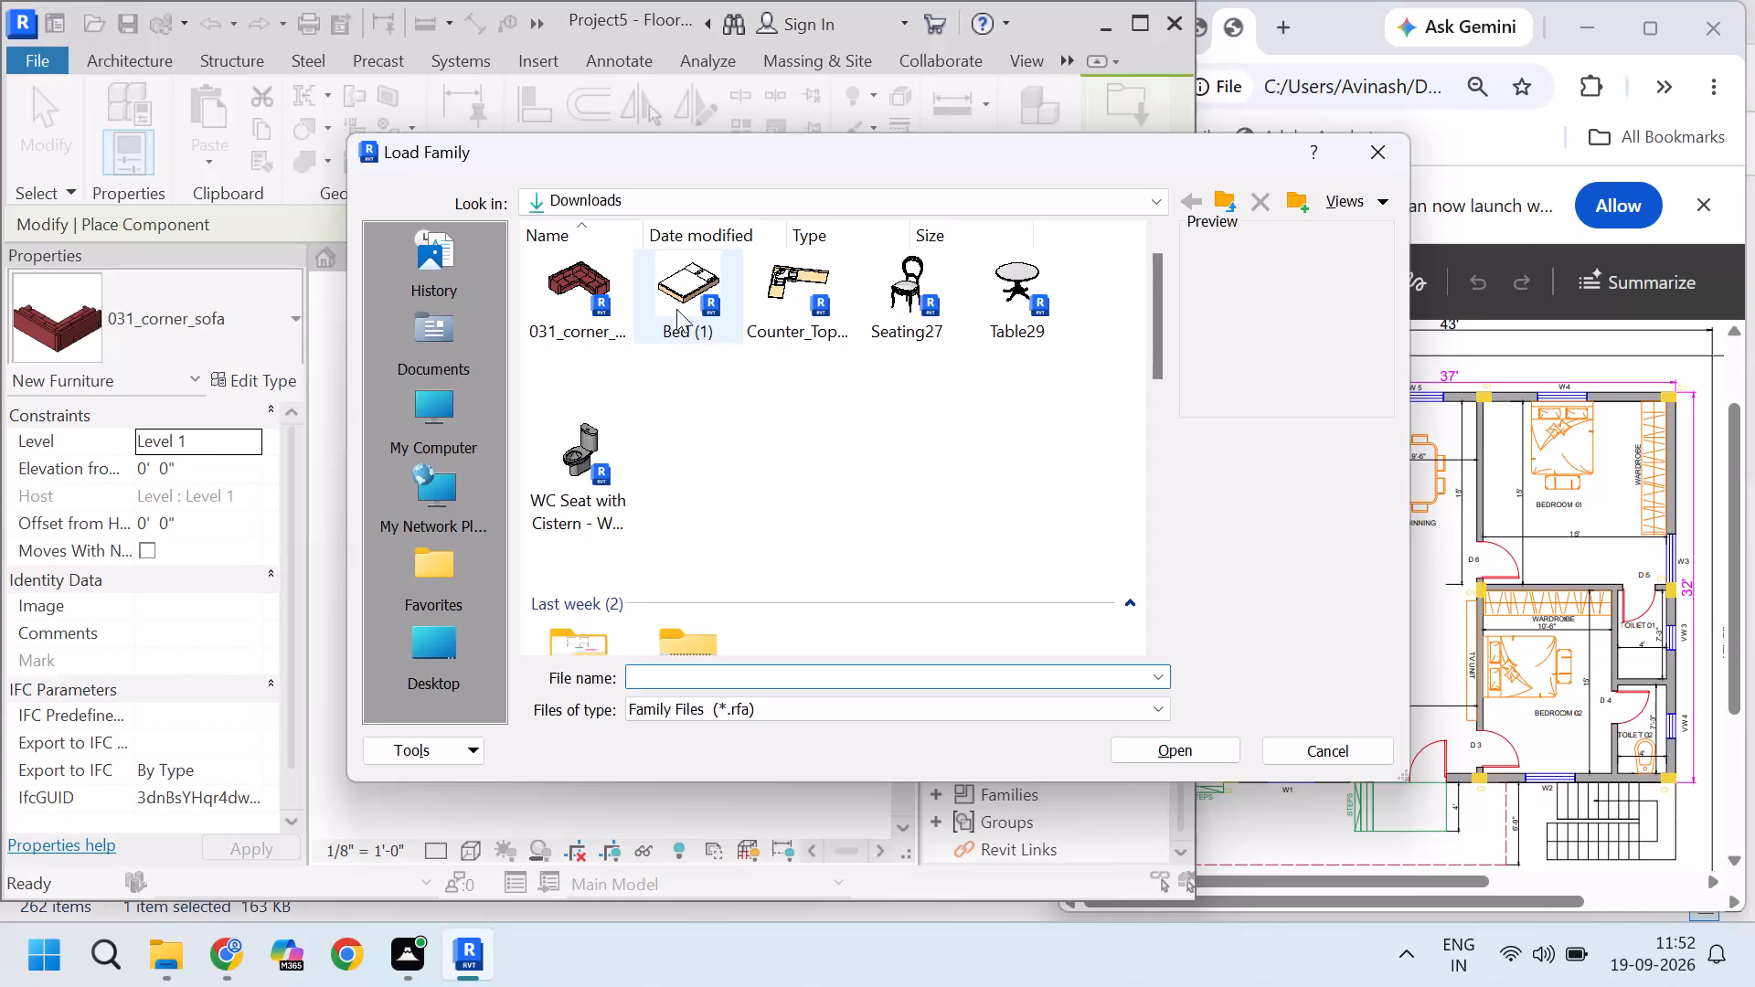
left_click(676, 309)
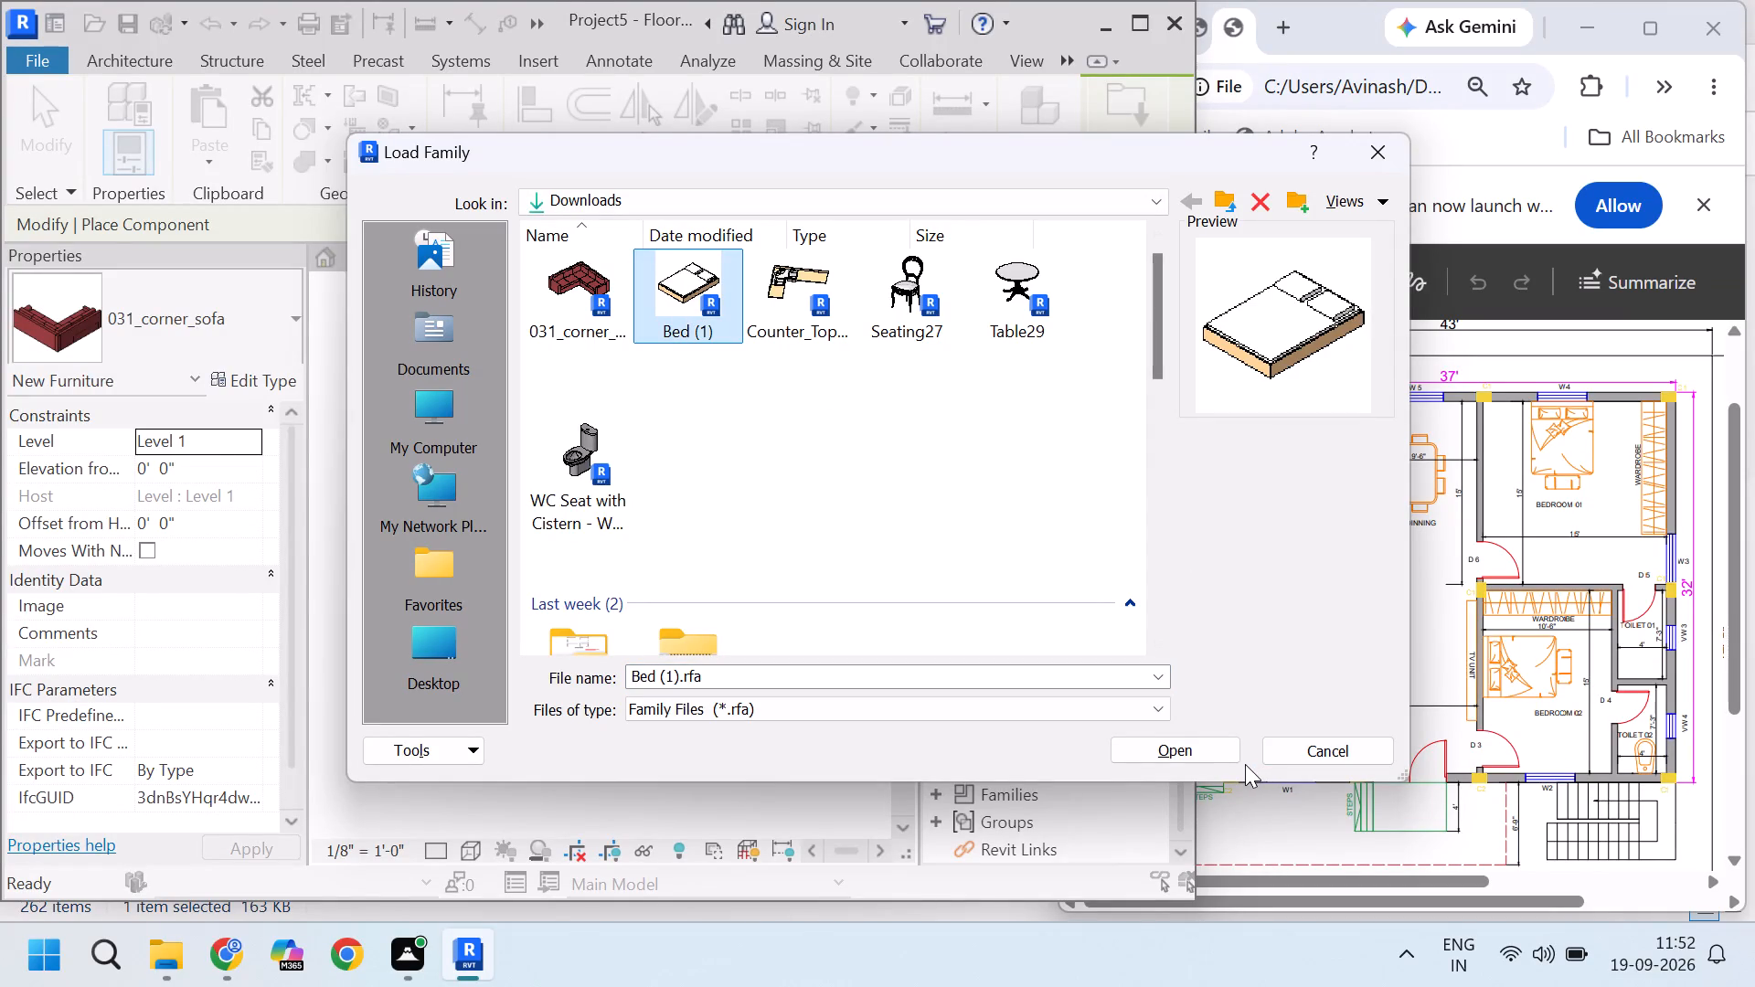
left_click(1203, 761)
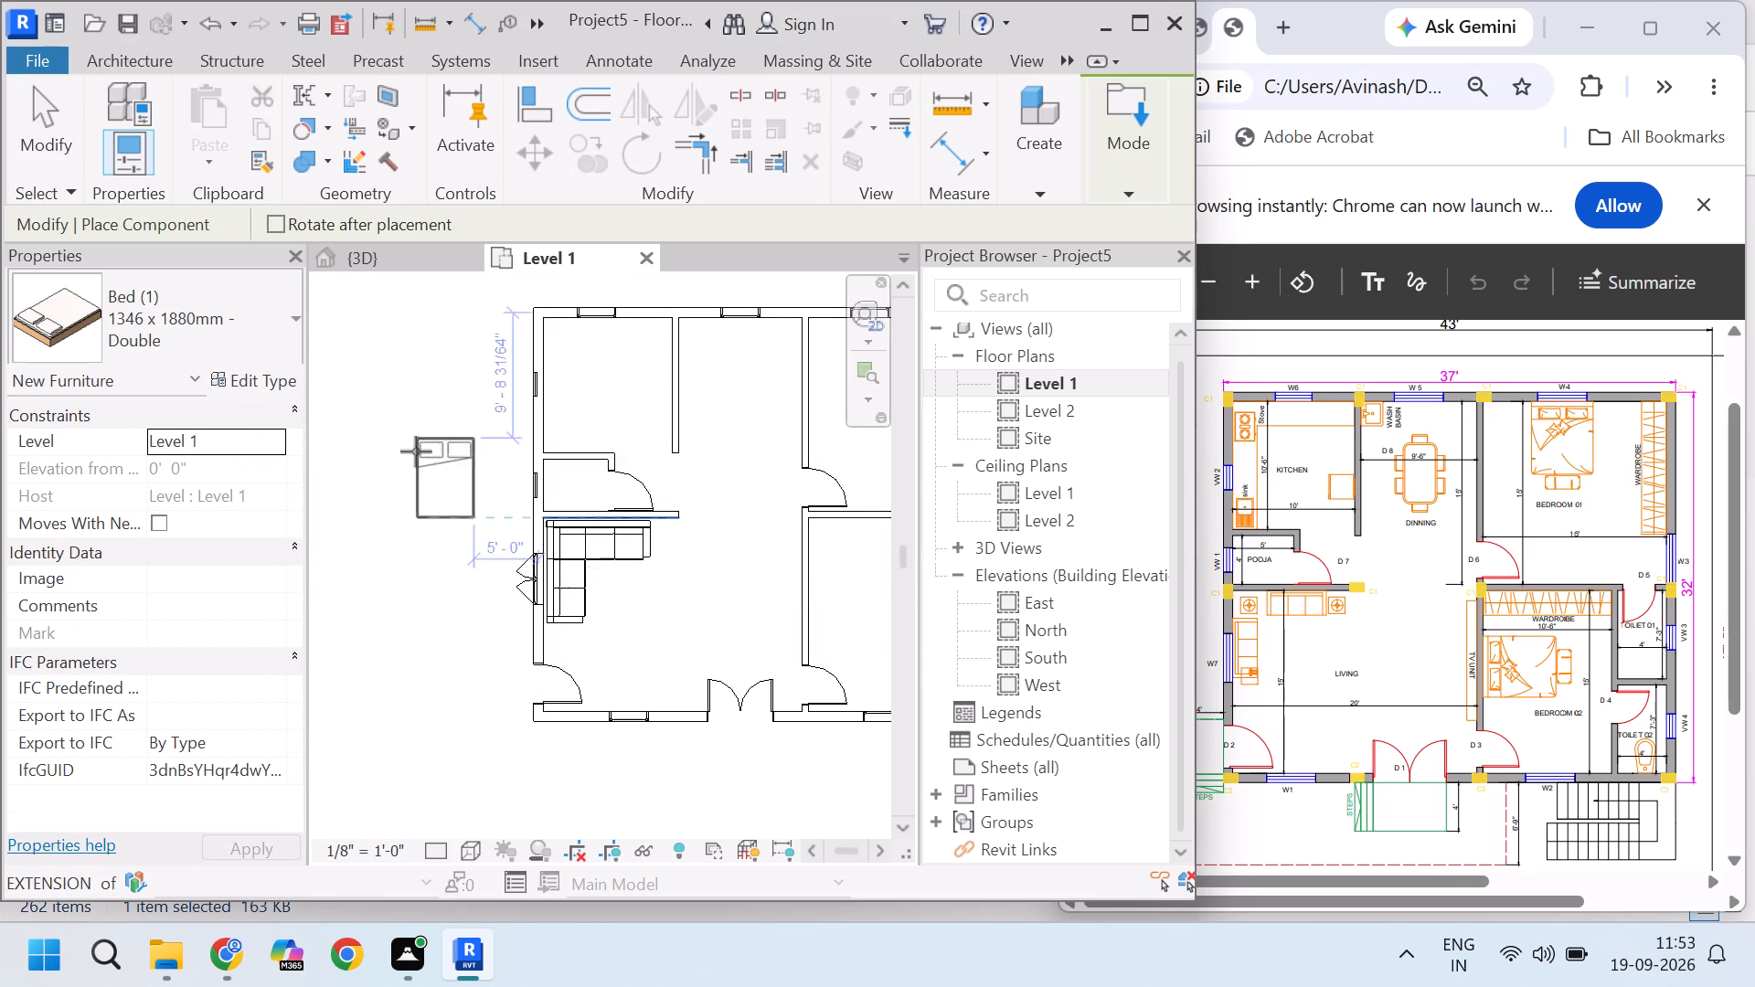
Place the 1346 x 1880mm double bed in Bedroom 01, headboard against the north wall by the window, about 7' from the east wall.
scroll(416, 451, "down", 4)
scroll(698, 420, "up", 4)
scroll(627, 385, "up", 7)
scroll(650, 379, "down", 4)
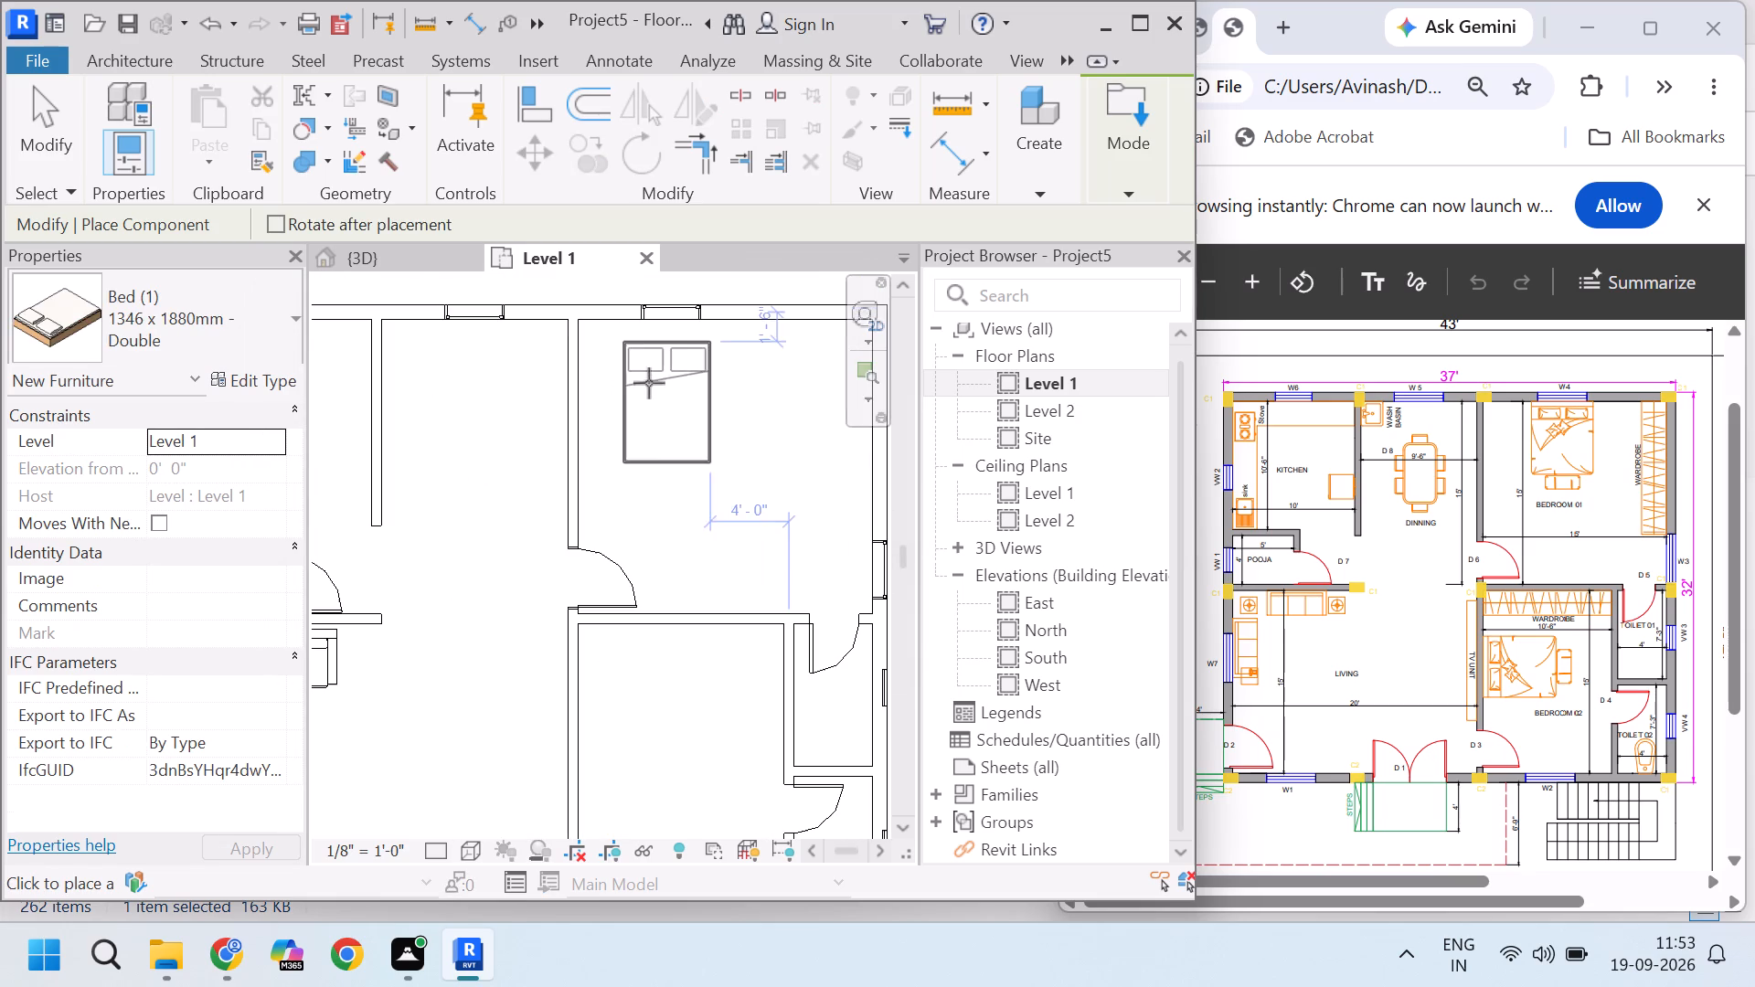
scroll(670, 392, "down", 4)
scroll(672, 399, "up", 4)
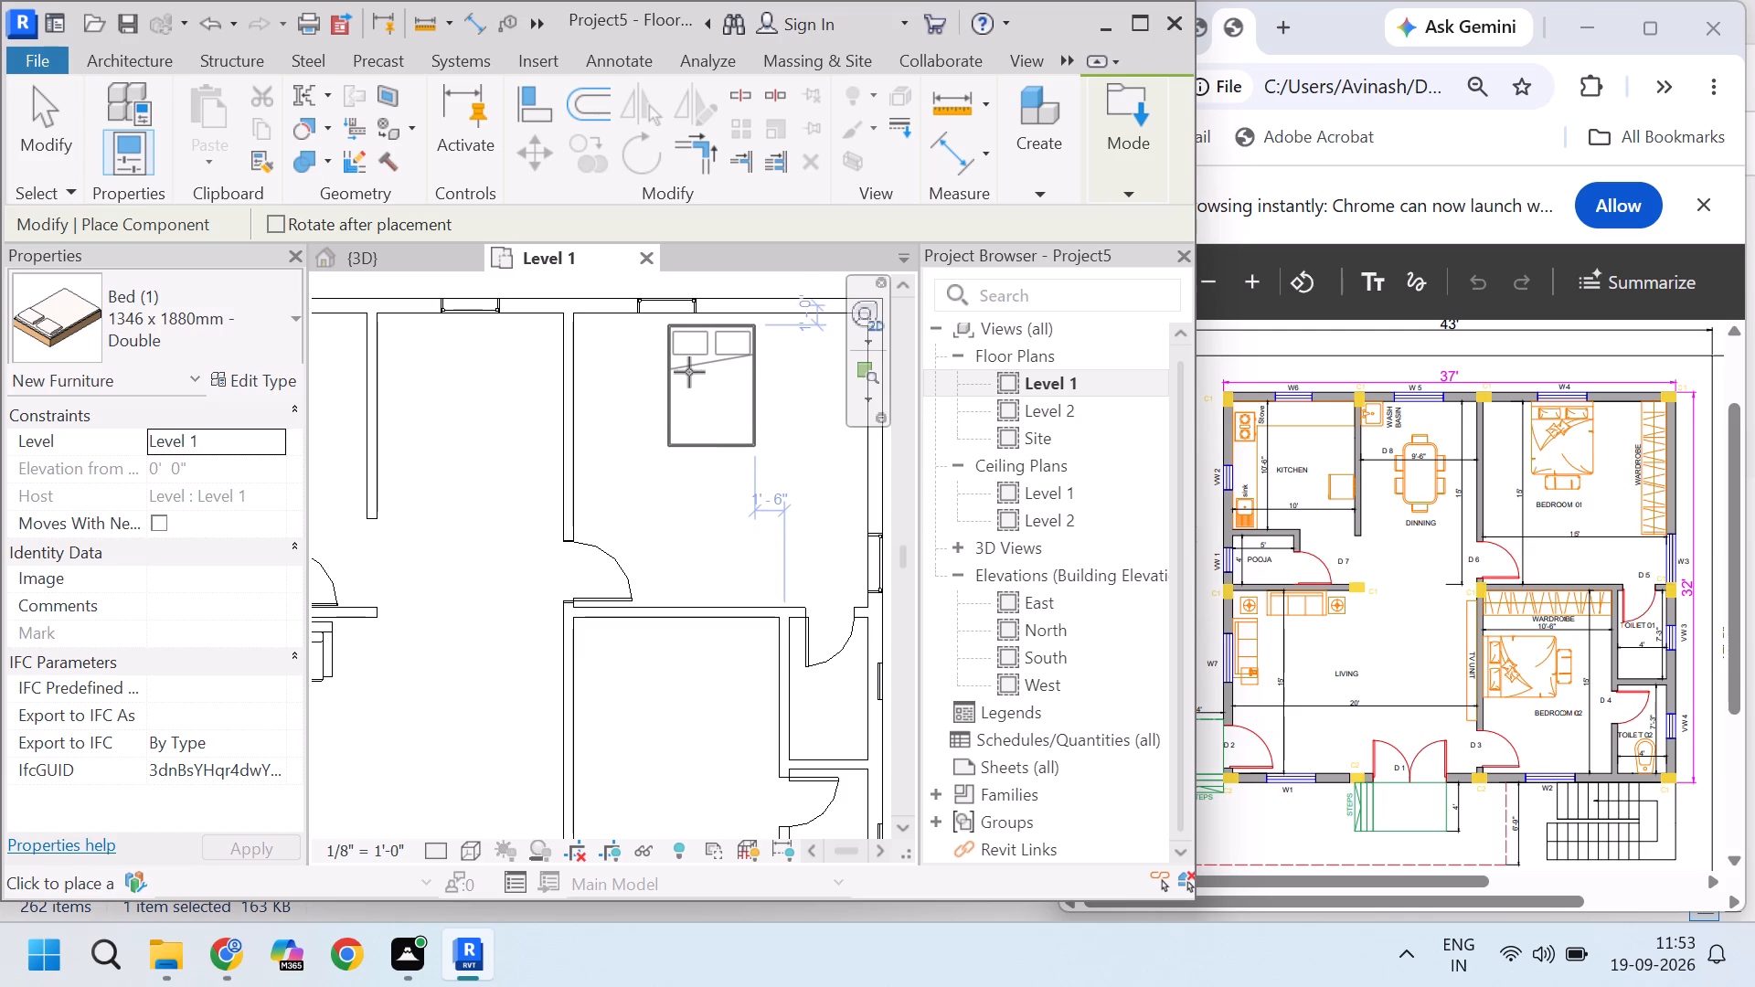
scroll(692, 364, "up", 3)
middle_click_drag(681, 391, 659, 515)
scroll(660, 515, "up", 4)
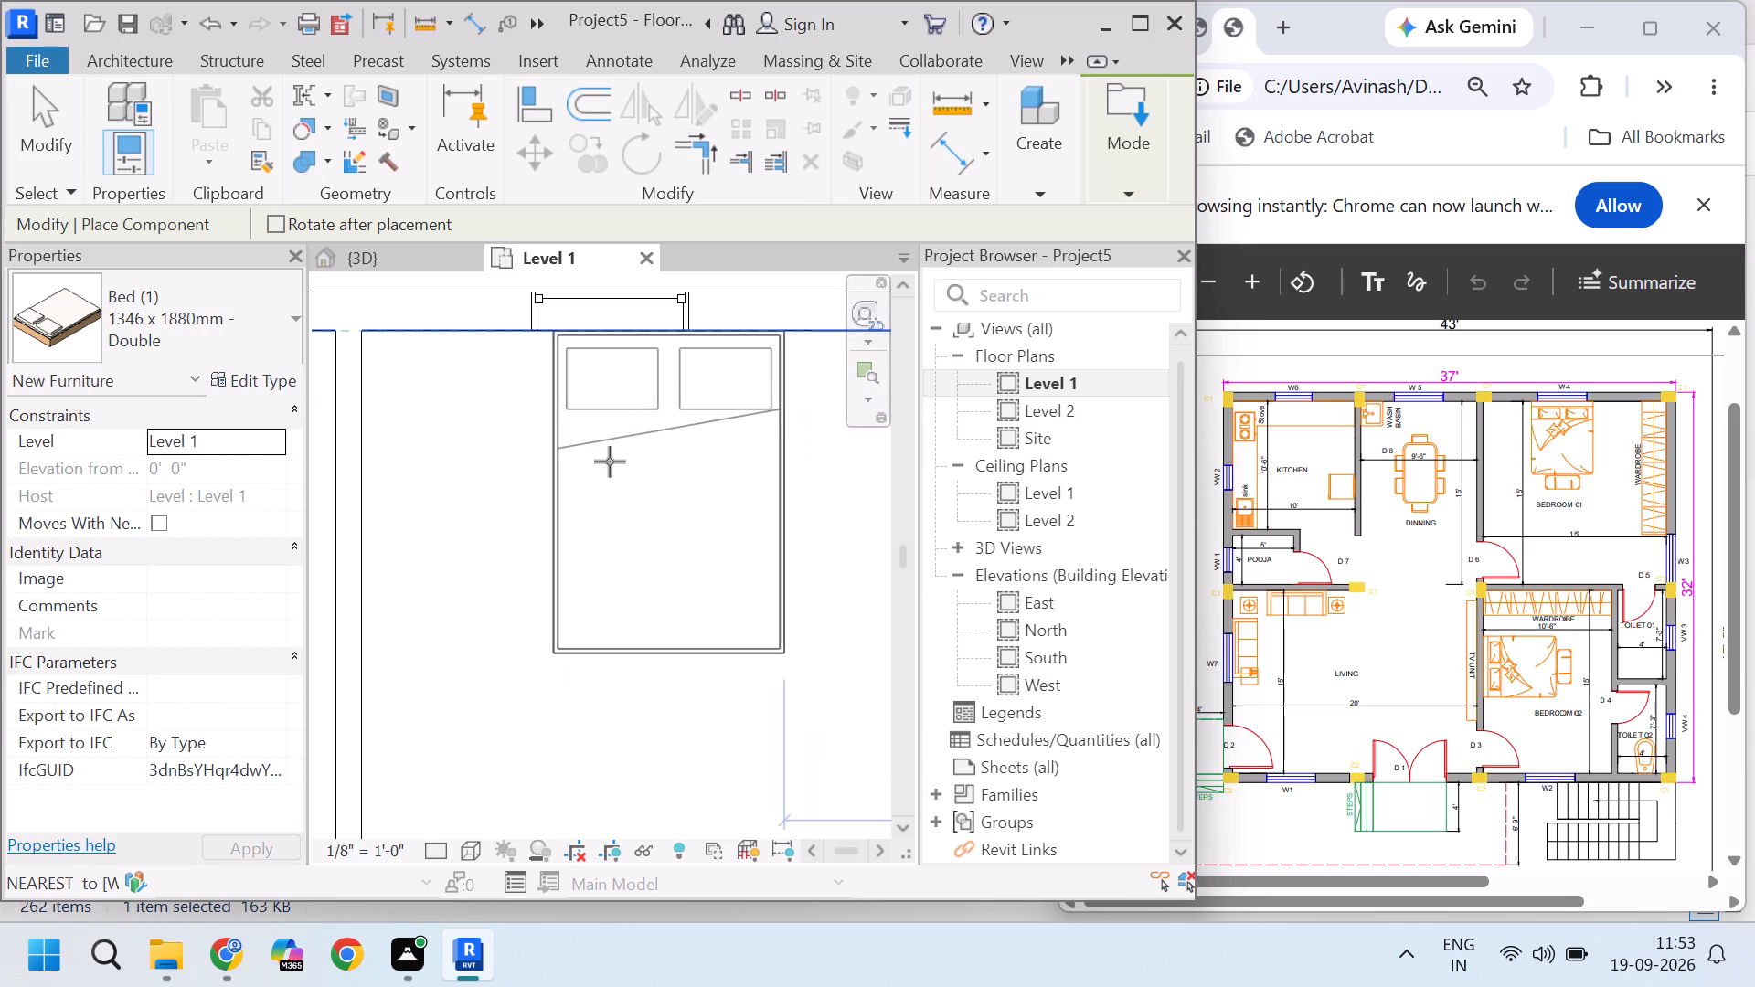
scroll(597, 453, "down", 2)
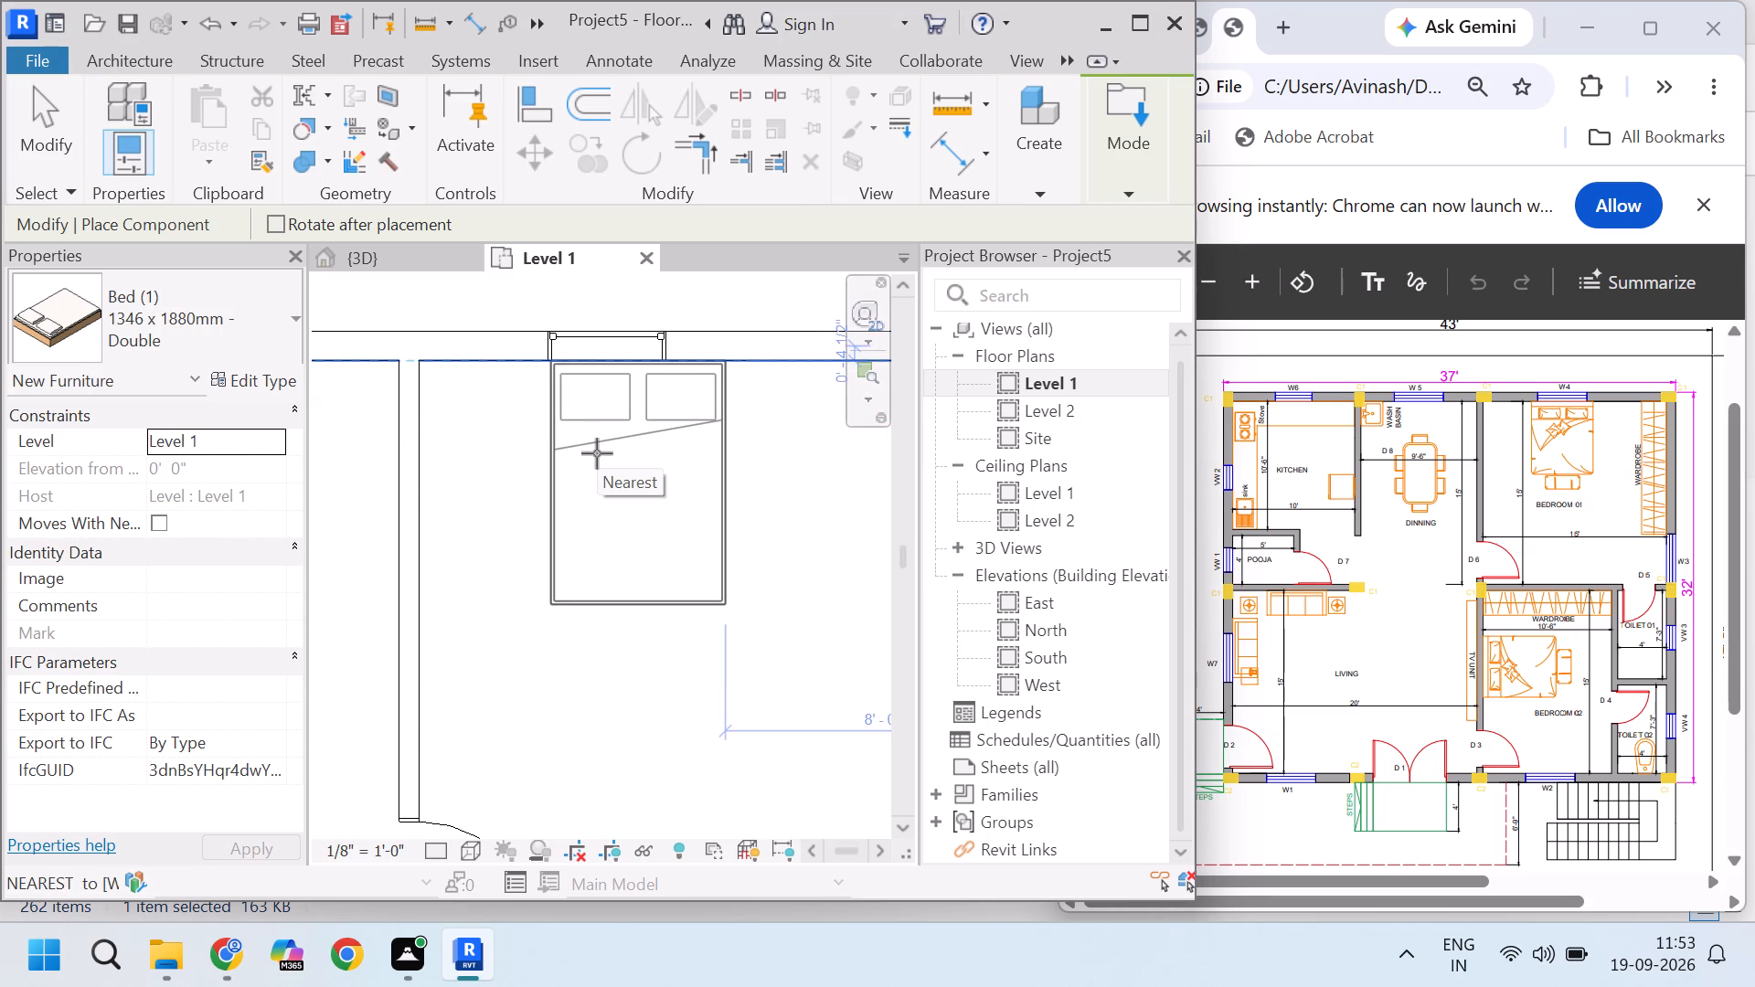
scroll(597, 453, "down", 6)
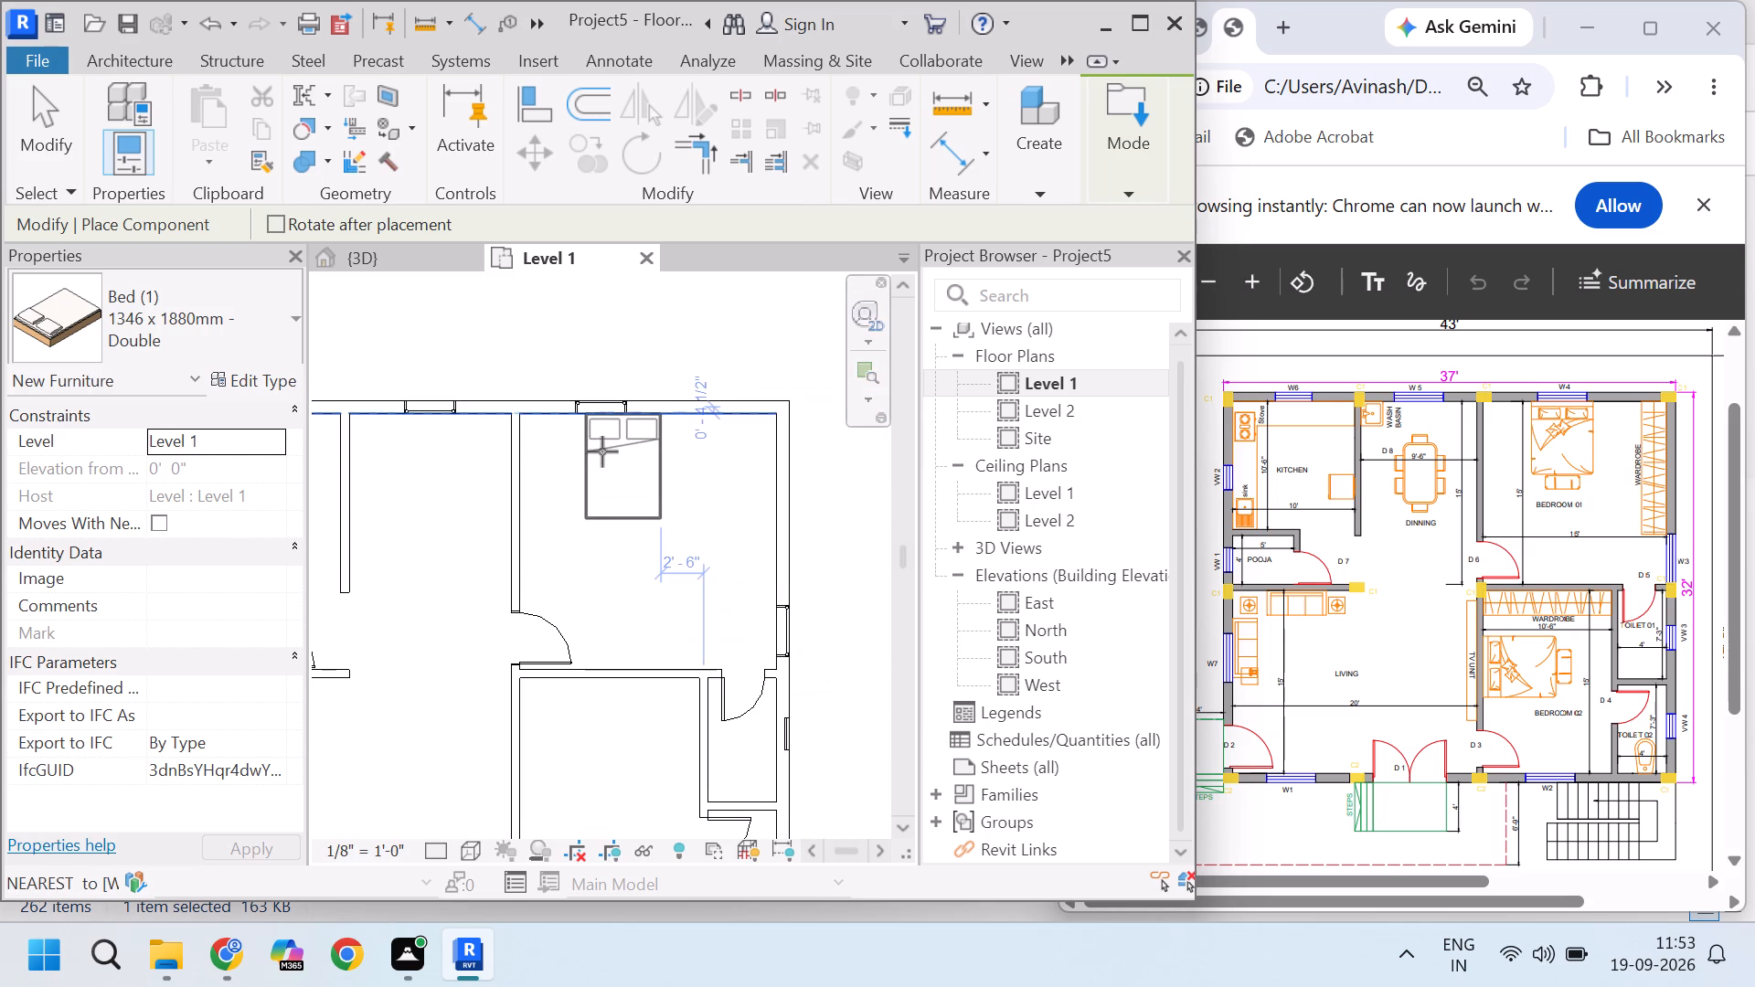
left_click(602, 451)
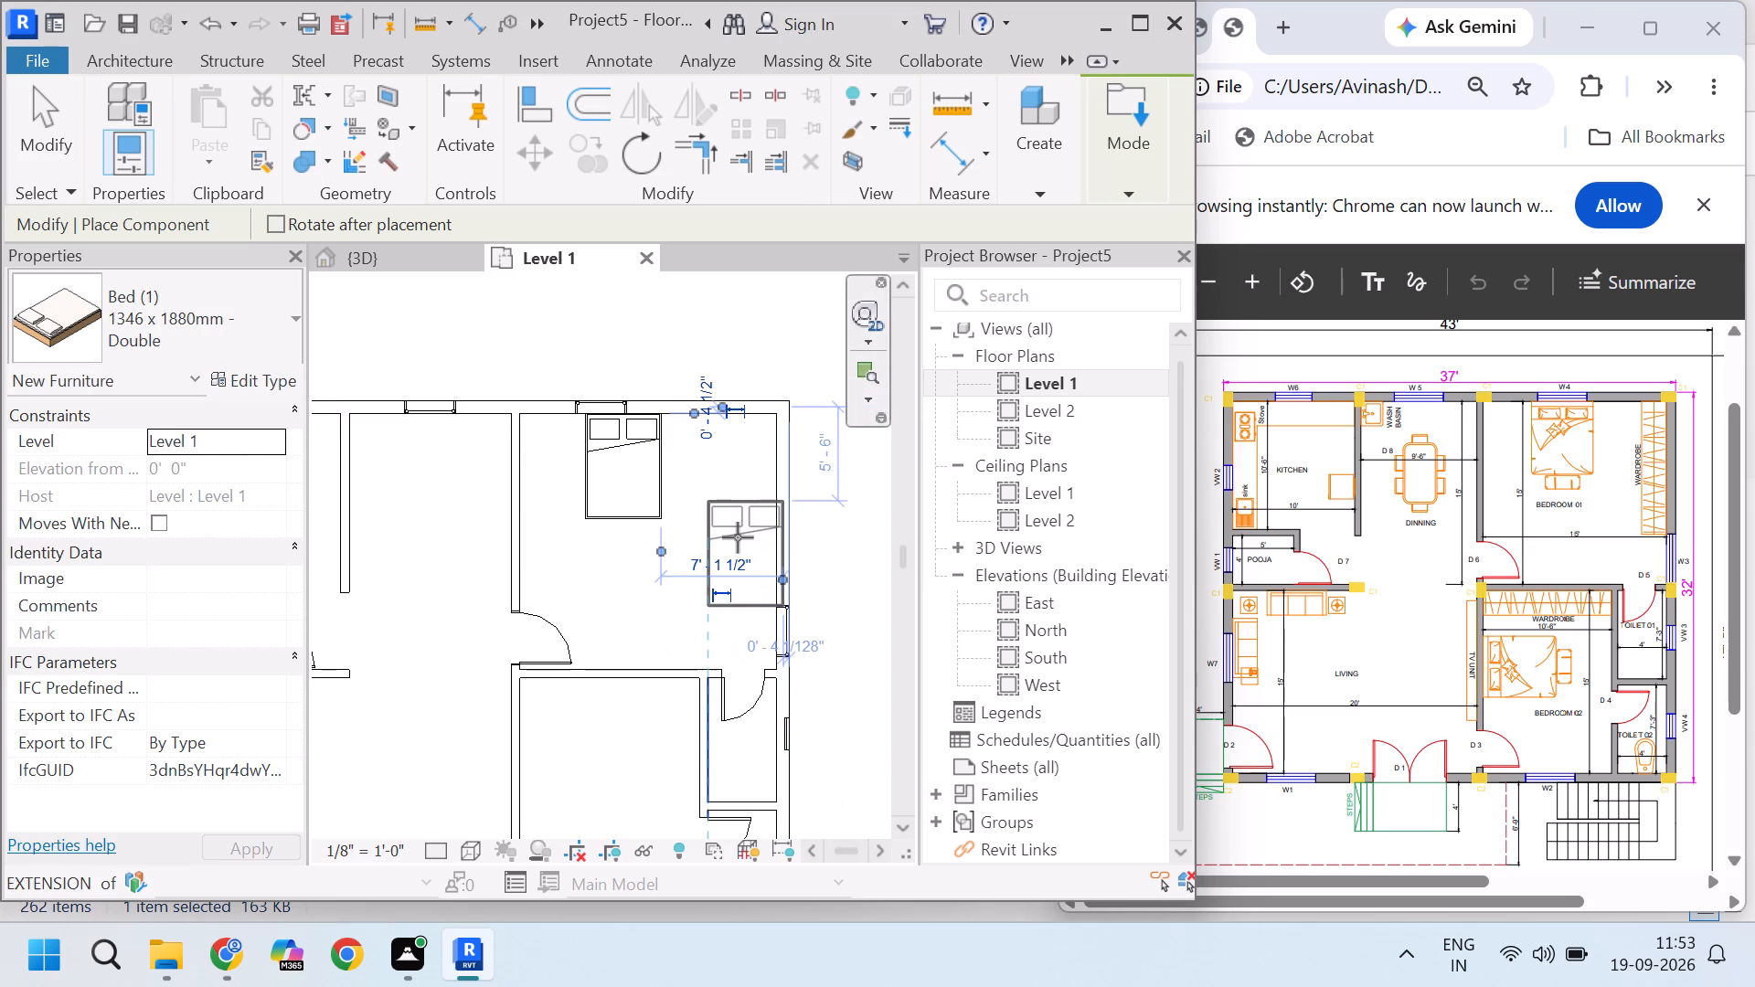
Place a second 1346 x 1880mm double bed in Bedroom 02, rotated with its headboard against the west wall, and end placement.
scroll(607, 632, "down", 3)
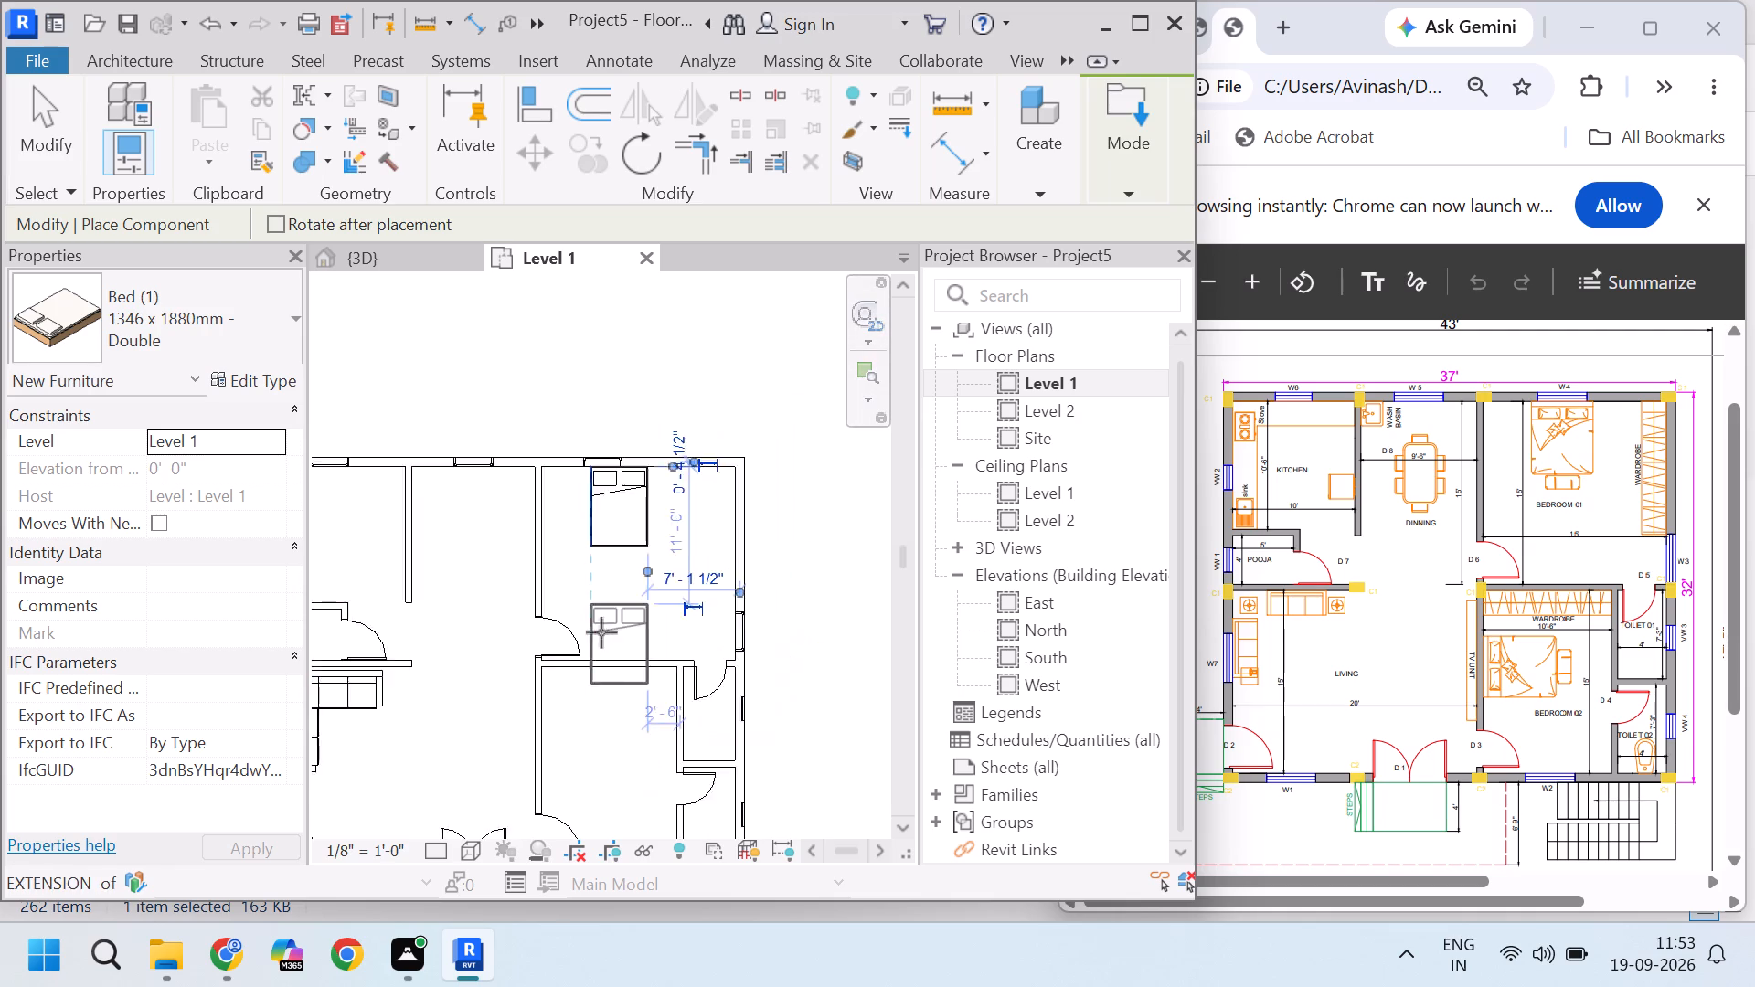
scroll(560, 720, "up", 6)
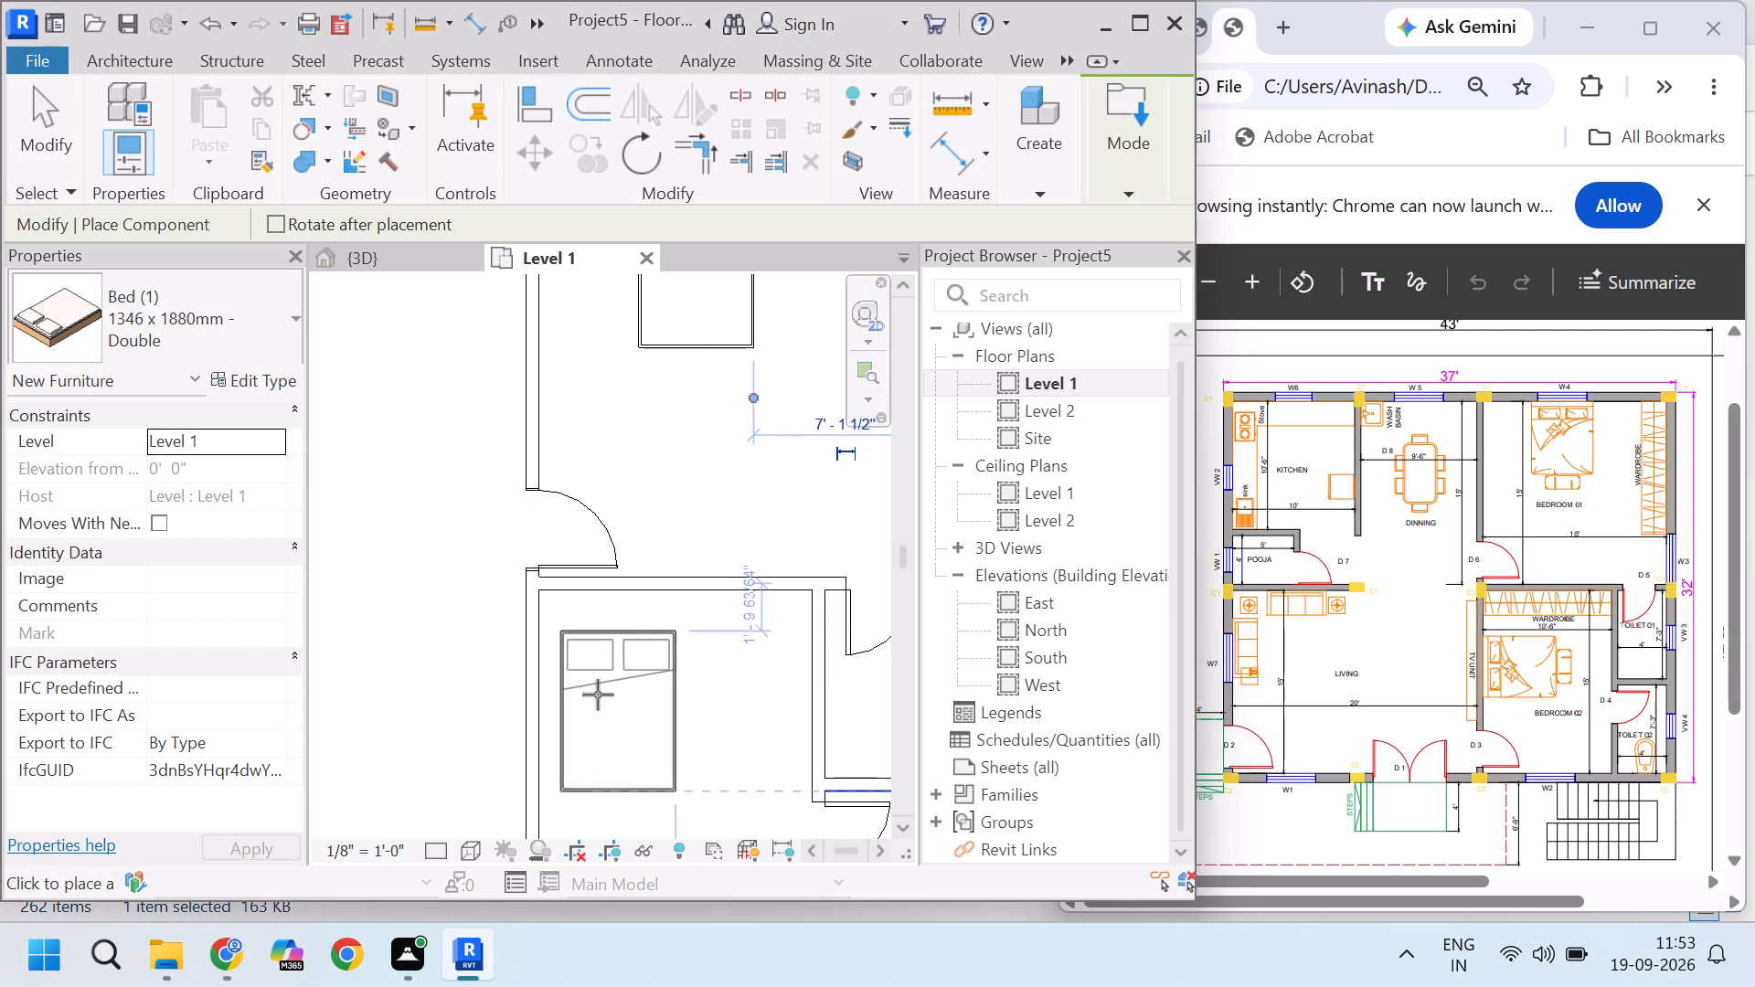
key("space")
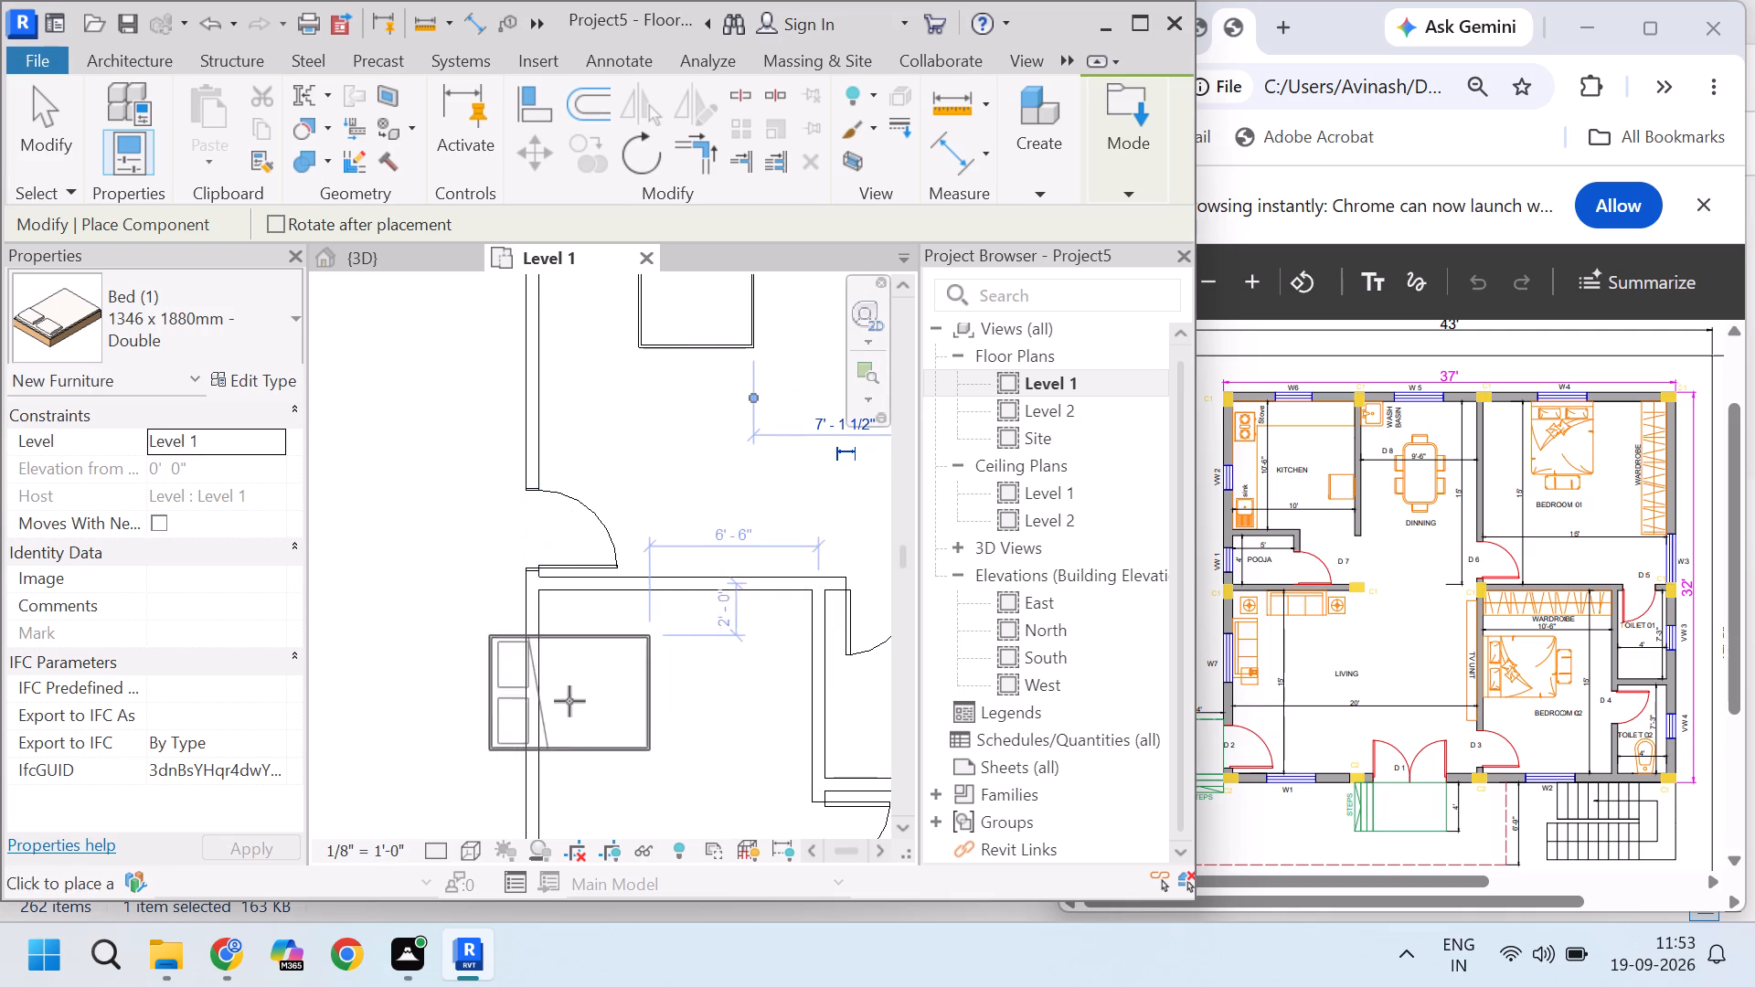
scroll(584, 691, "down", 4)
scroll(605, 713, "up", 2)
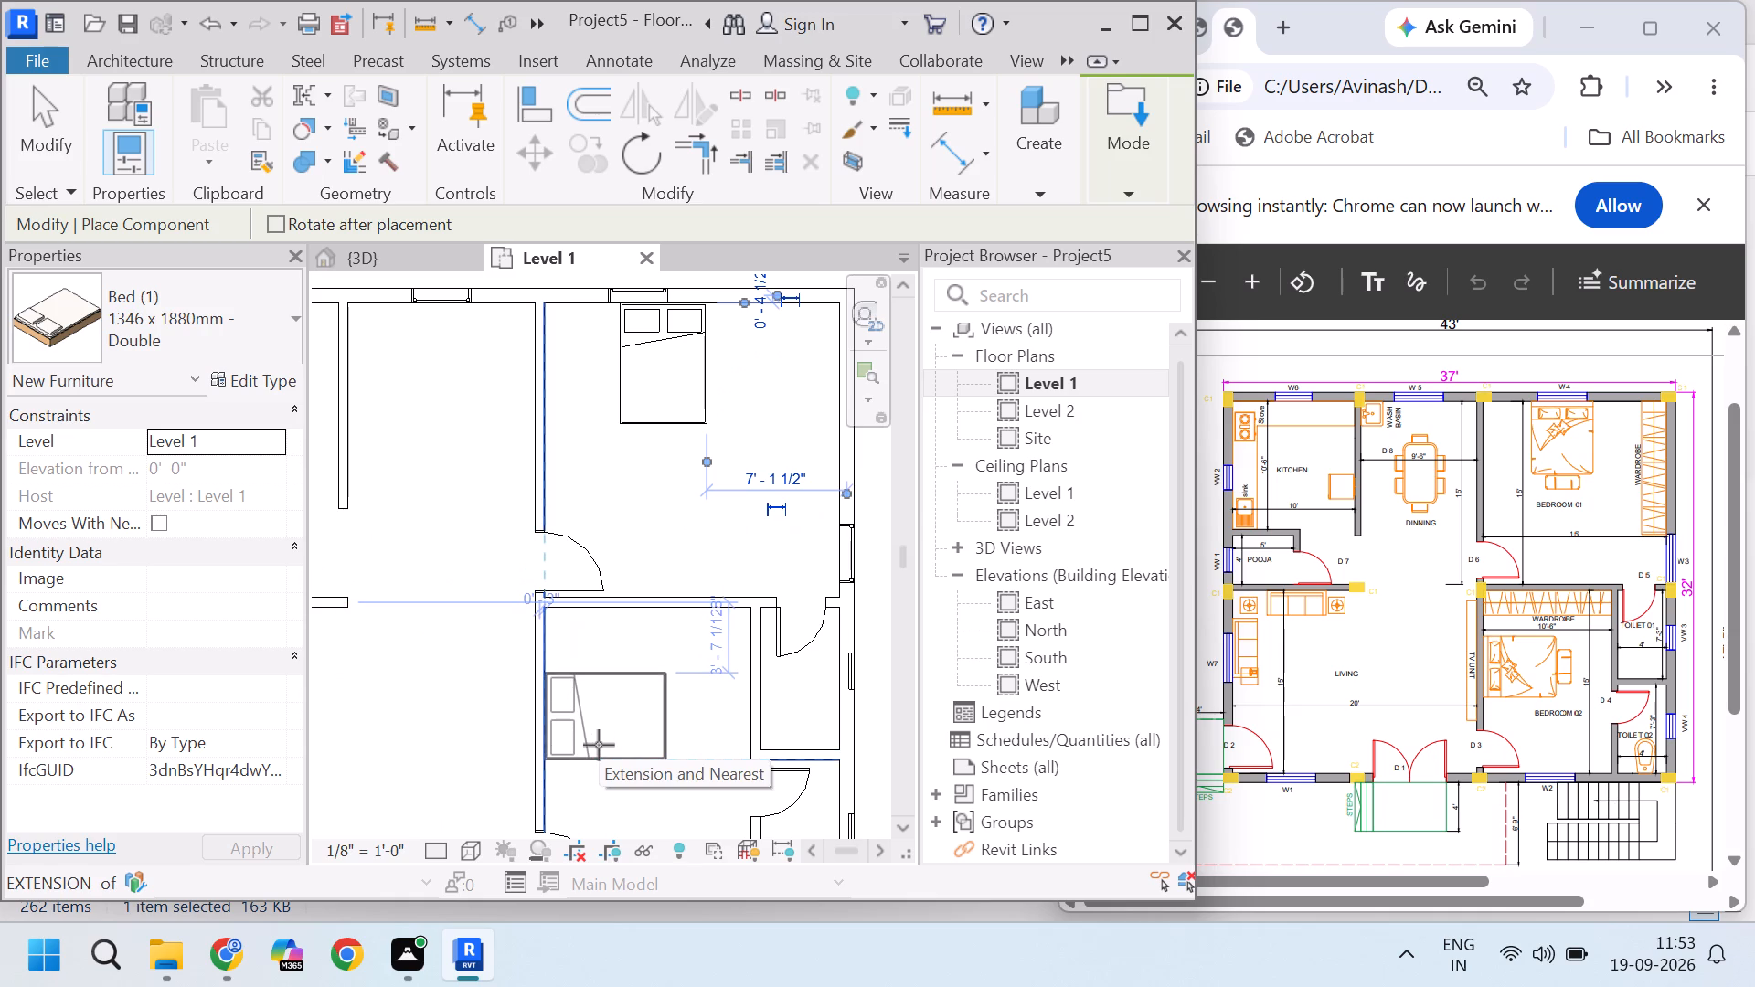
left_click(599, 745)
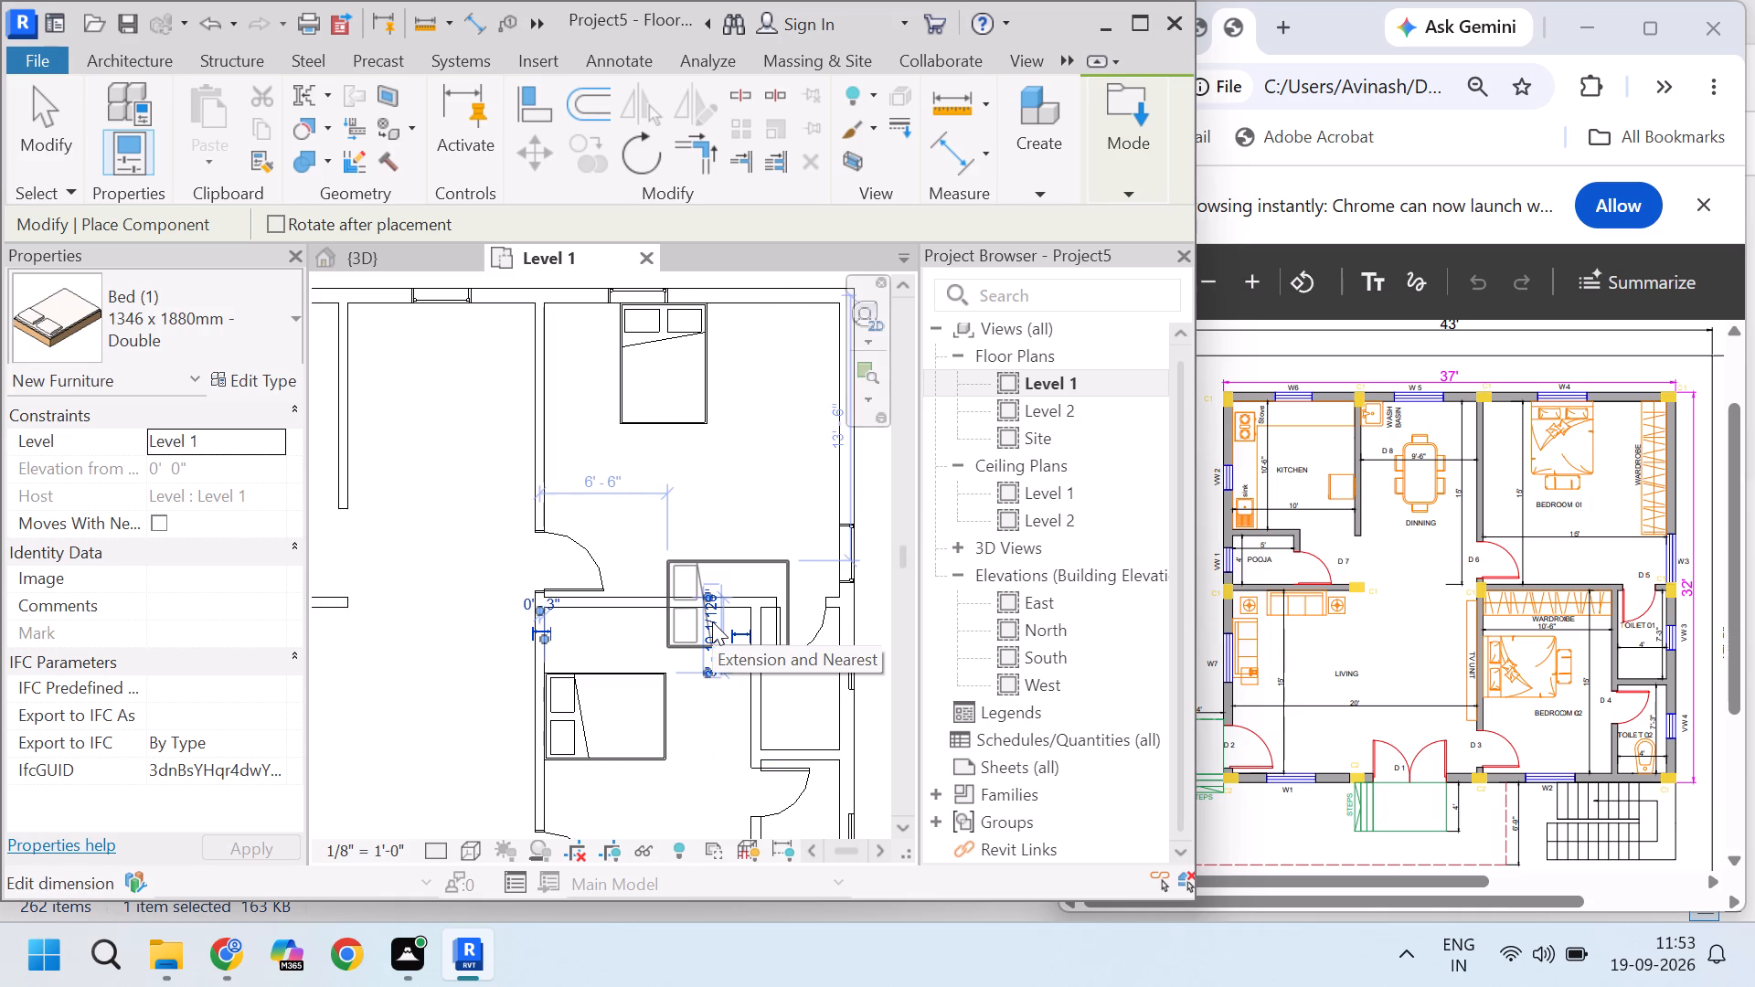
key("Escape")
key("Escape")
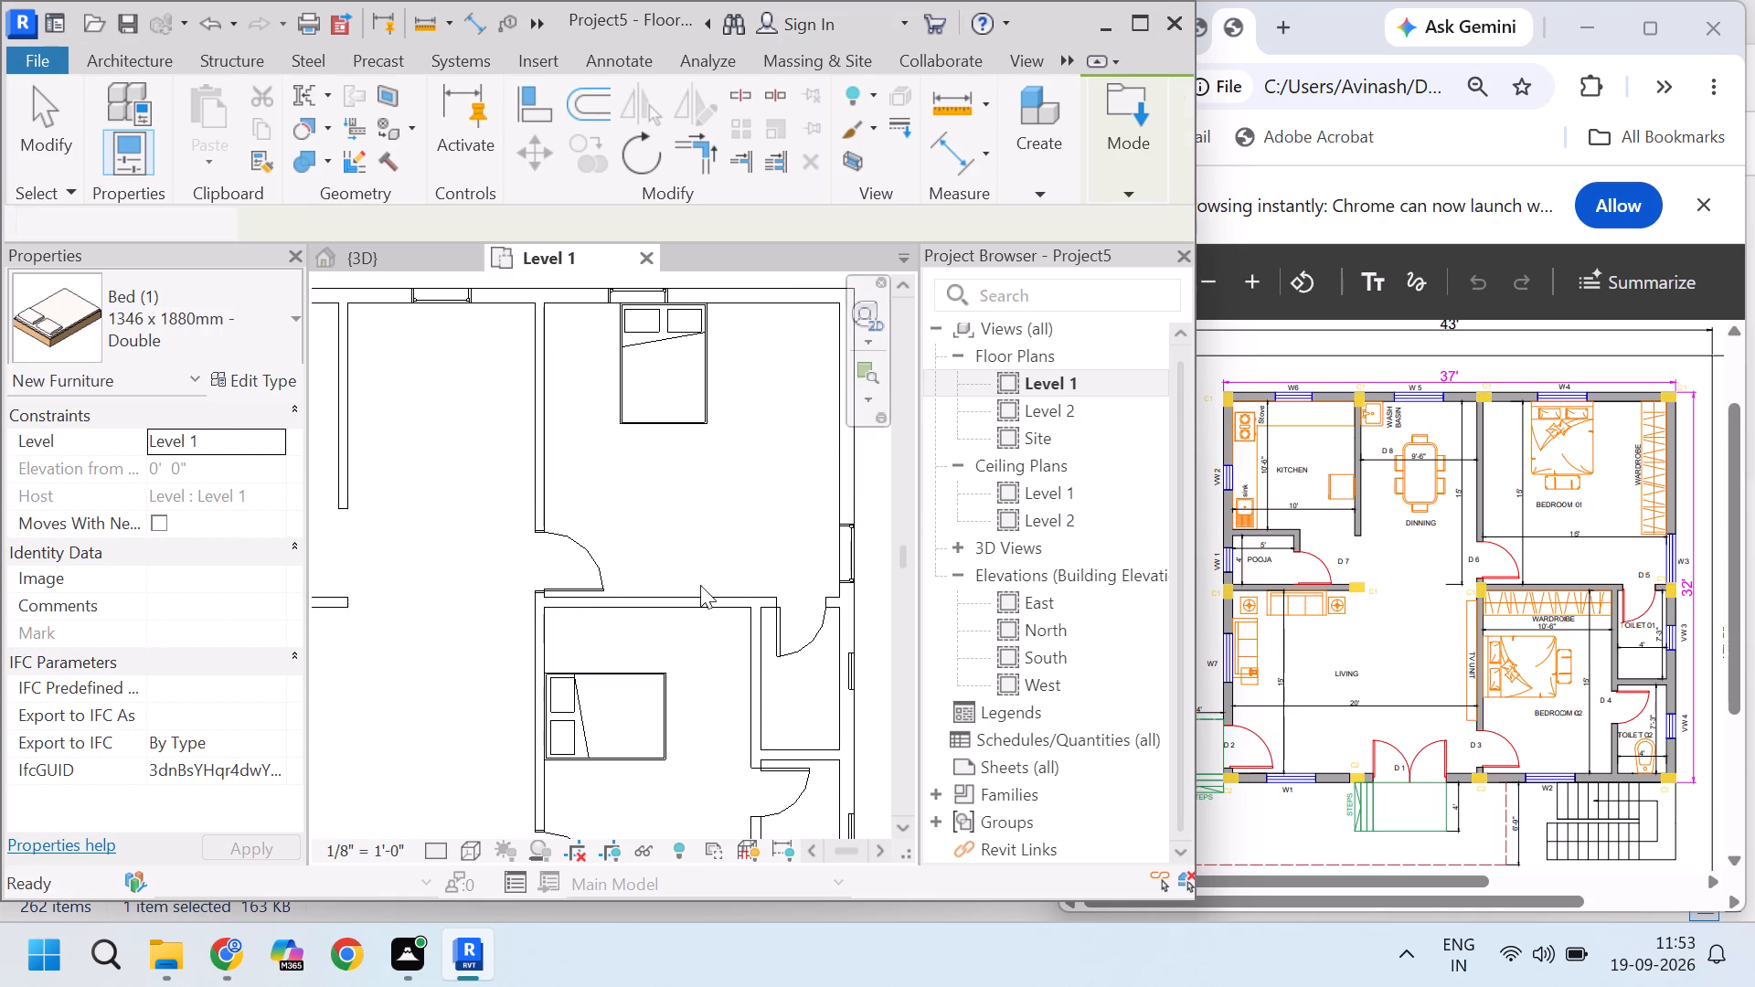
key("Escape")
key("Escape")
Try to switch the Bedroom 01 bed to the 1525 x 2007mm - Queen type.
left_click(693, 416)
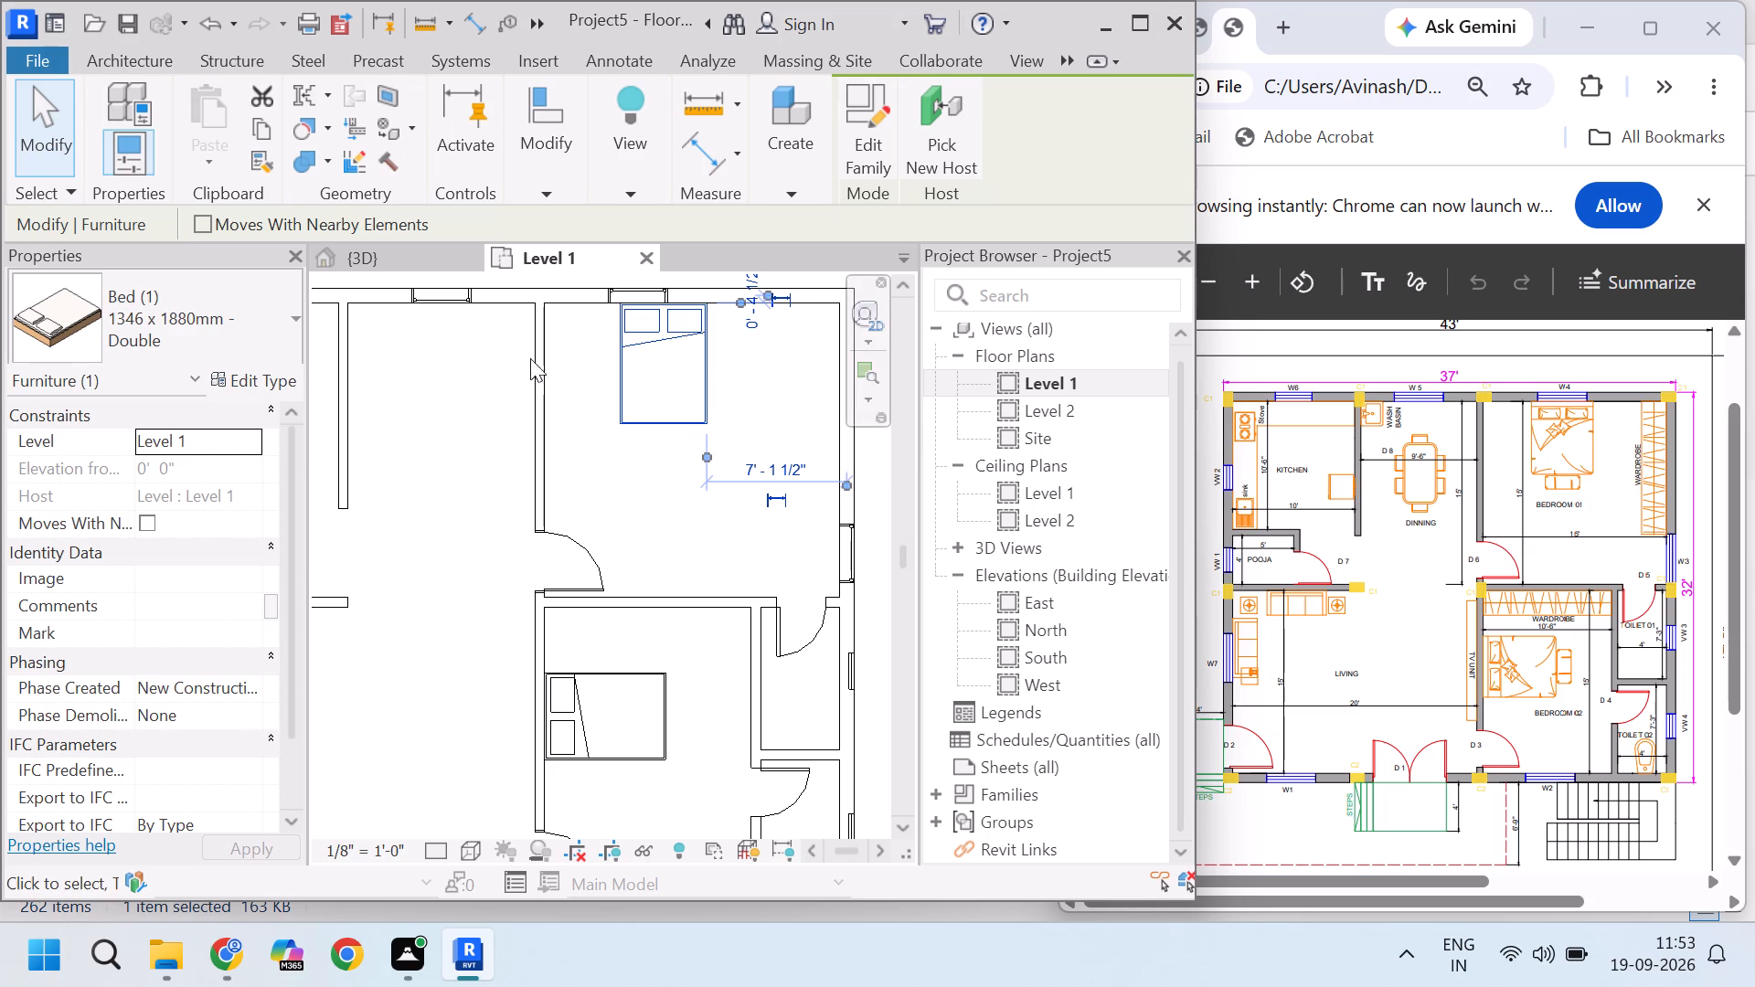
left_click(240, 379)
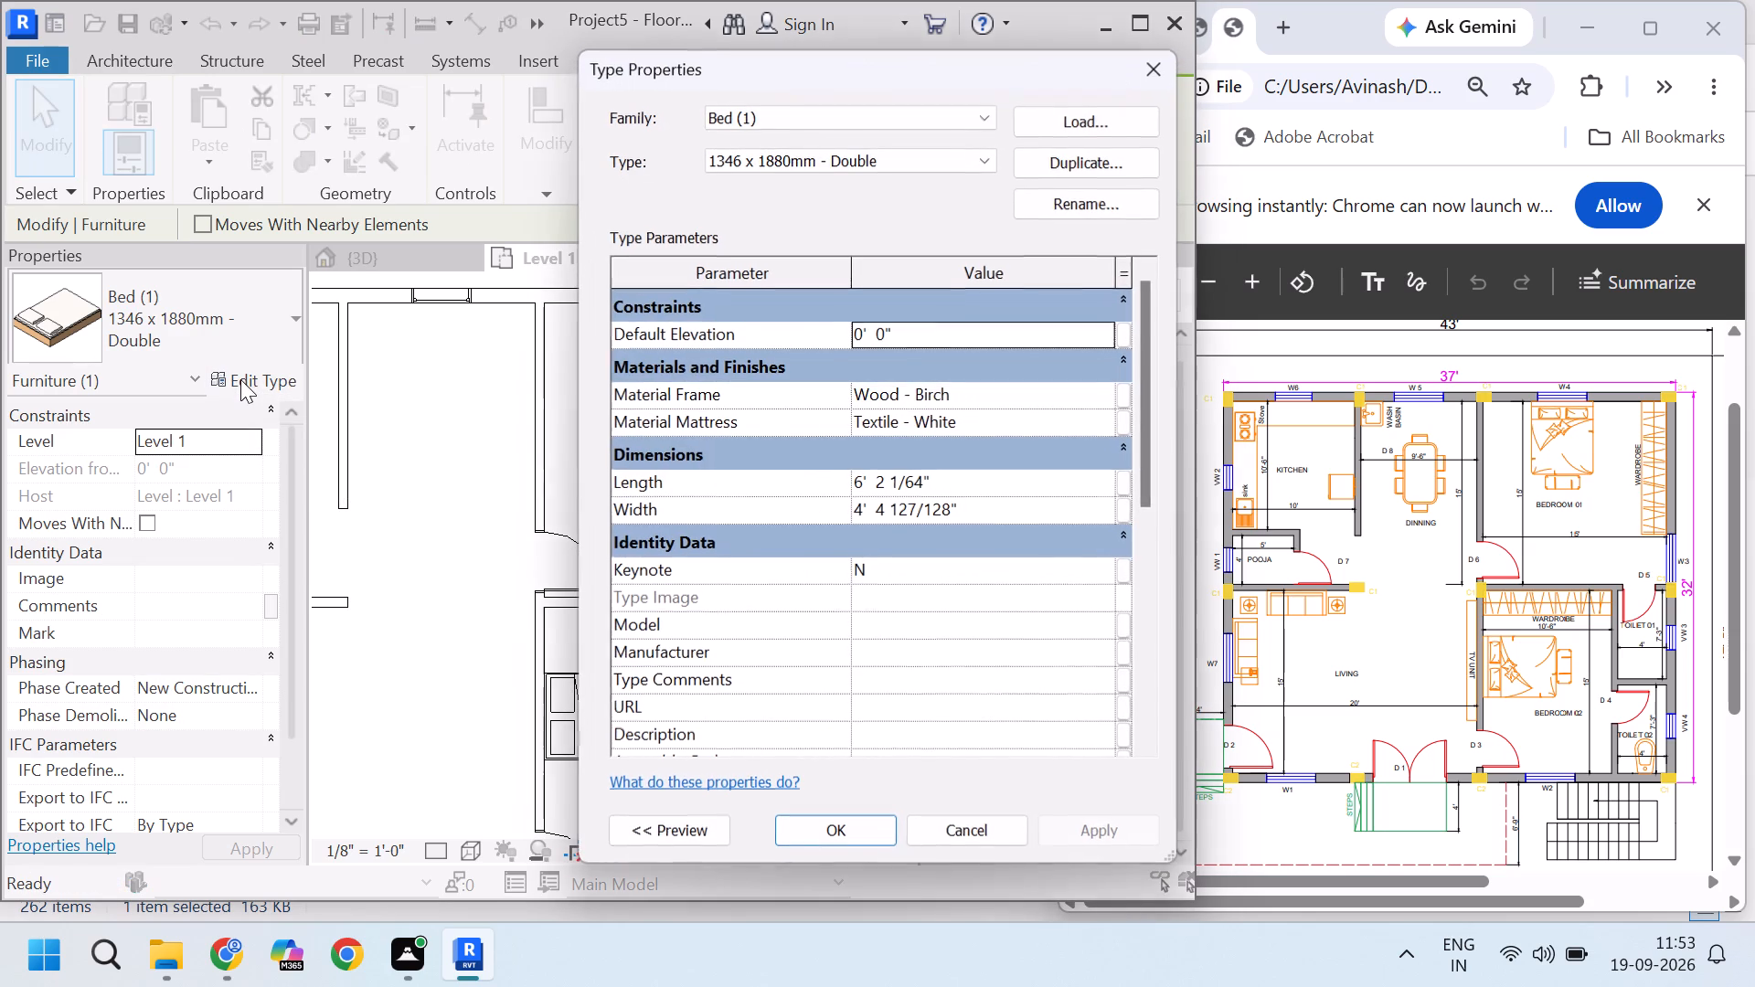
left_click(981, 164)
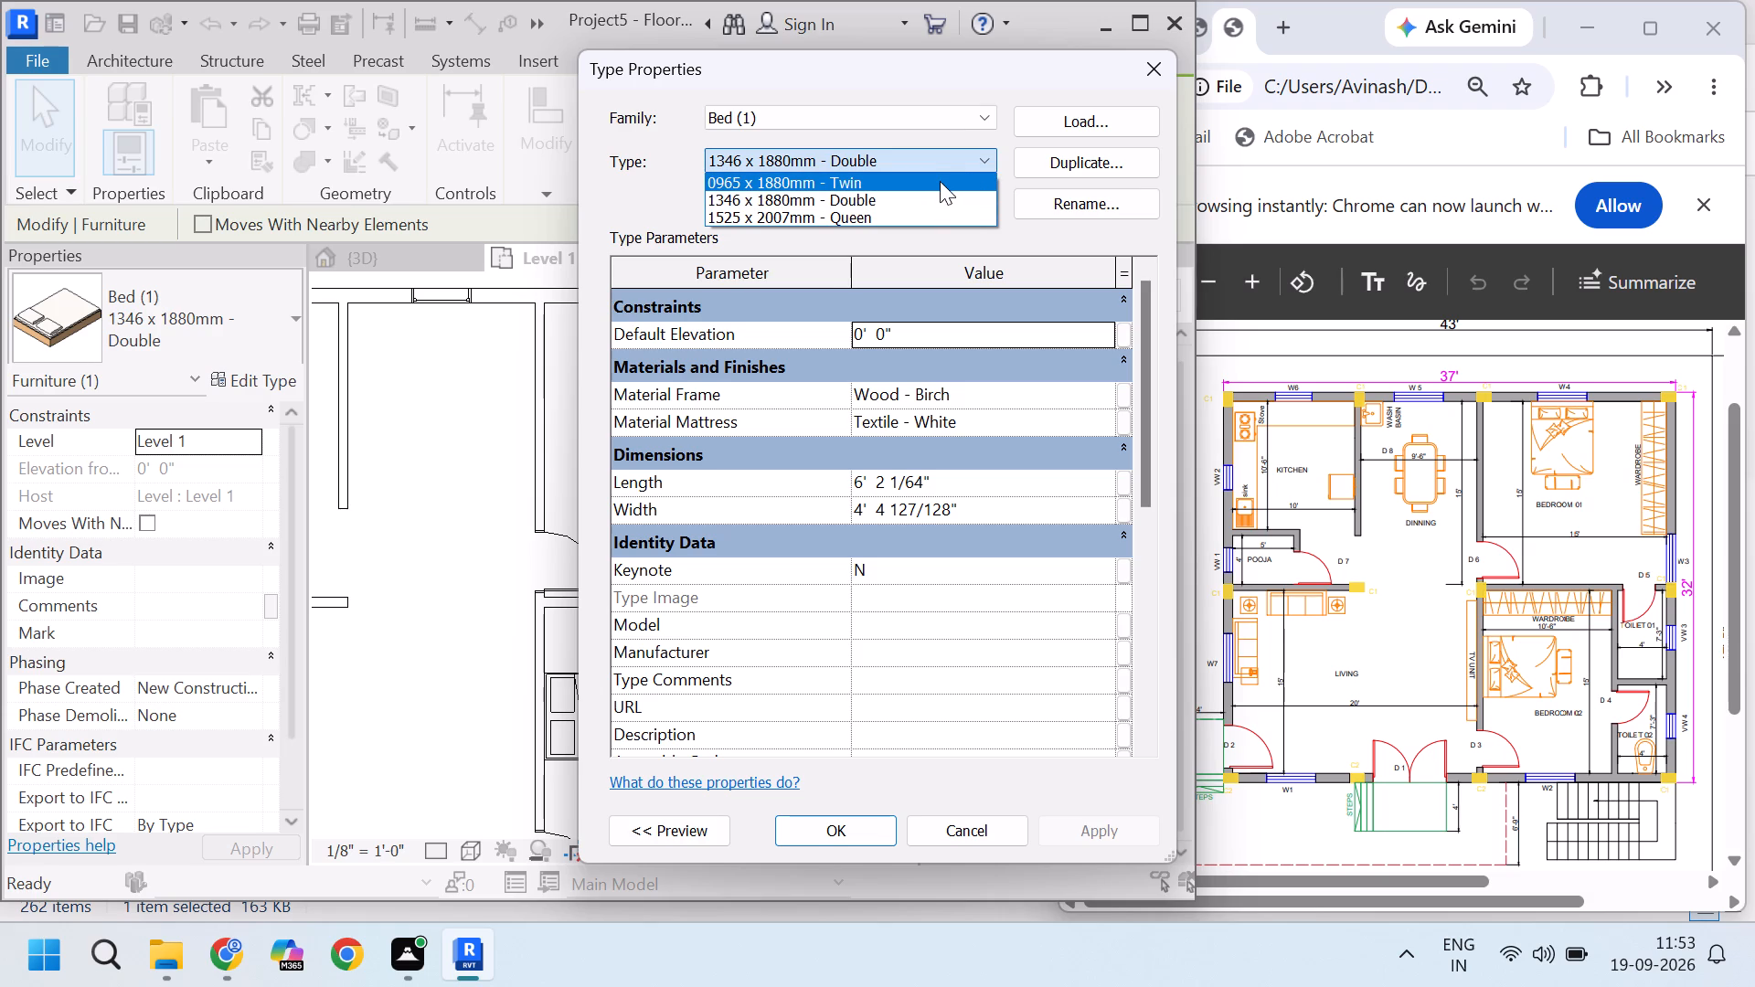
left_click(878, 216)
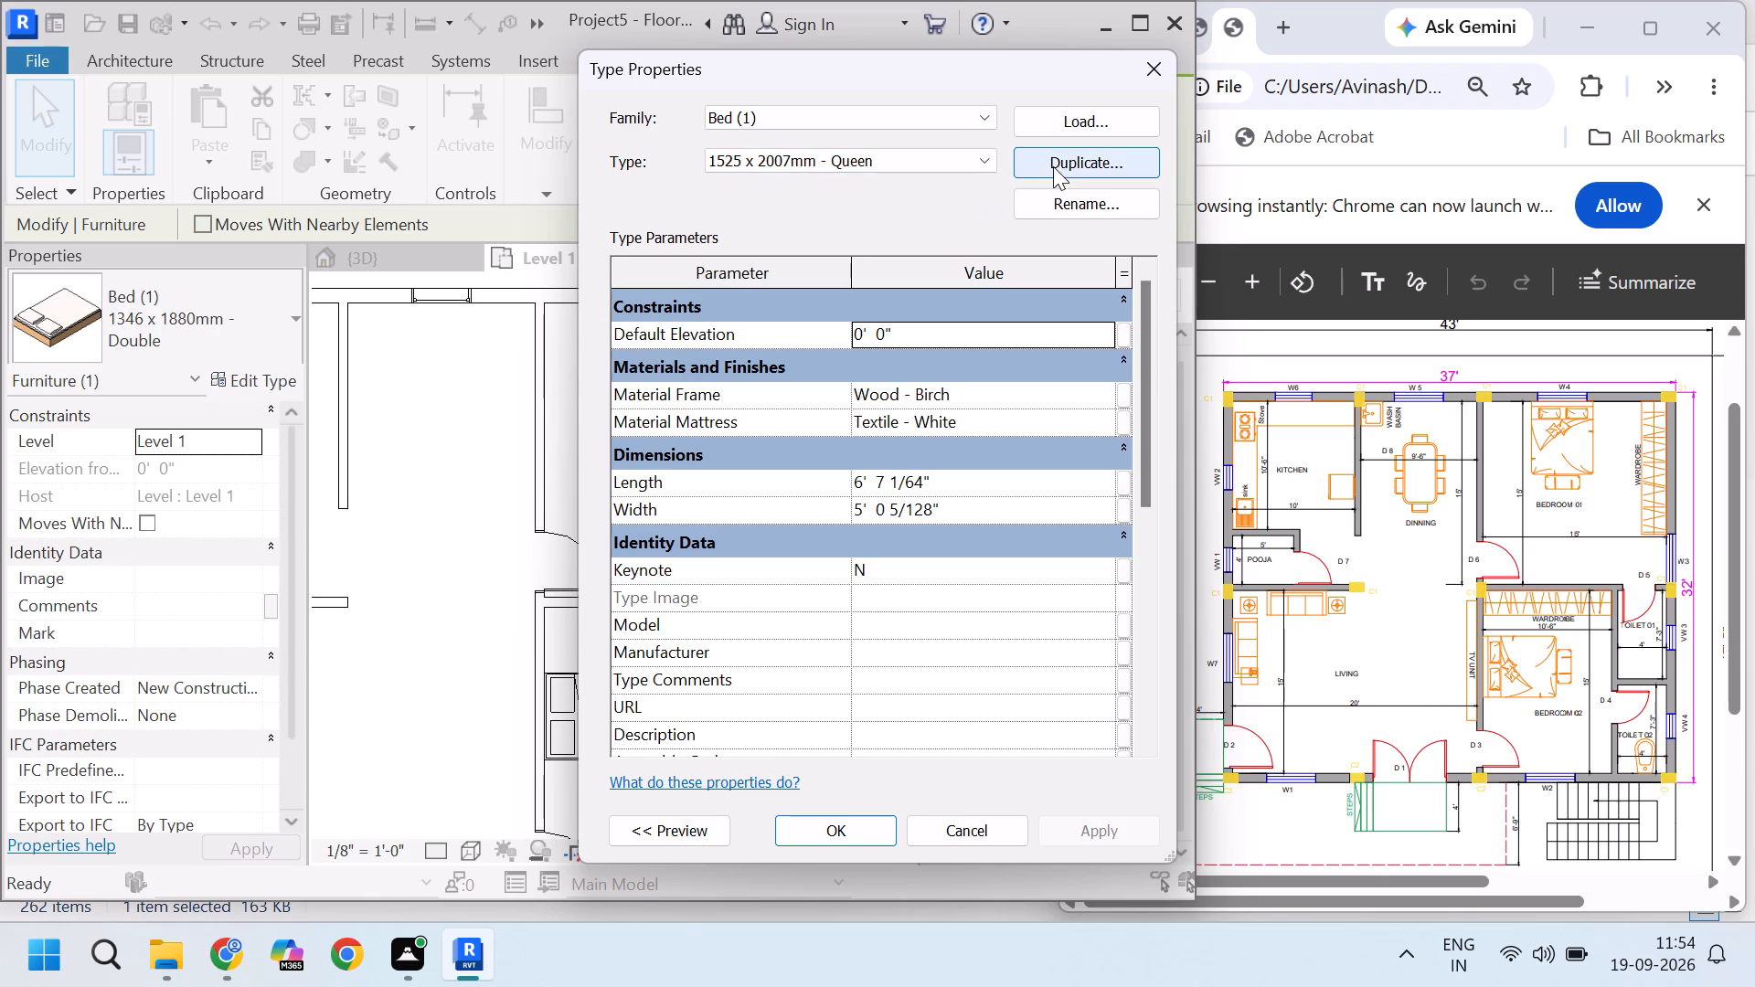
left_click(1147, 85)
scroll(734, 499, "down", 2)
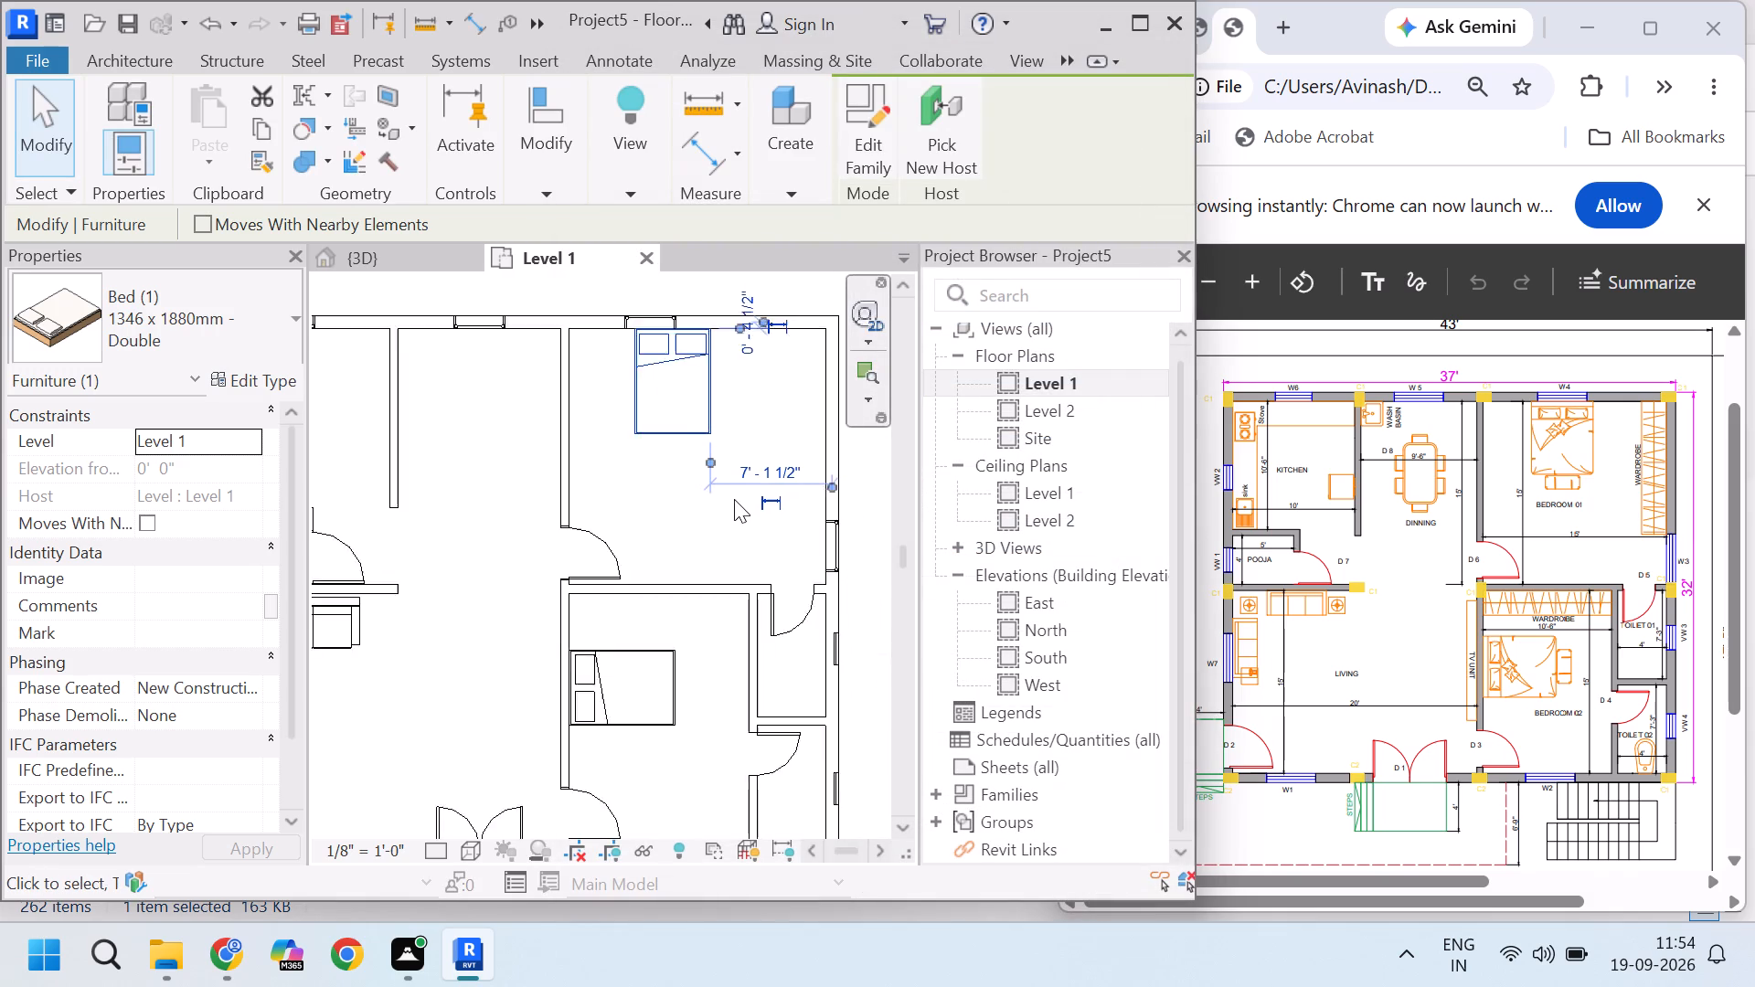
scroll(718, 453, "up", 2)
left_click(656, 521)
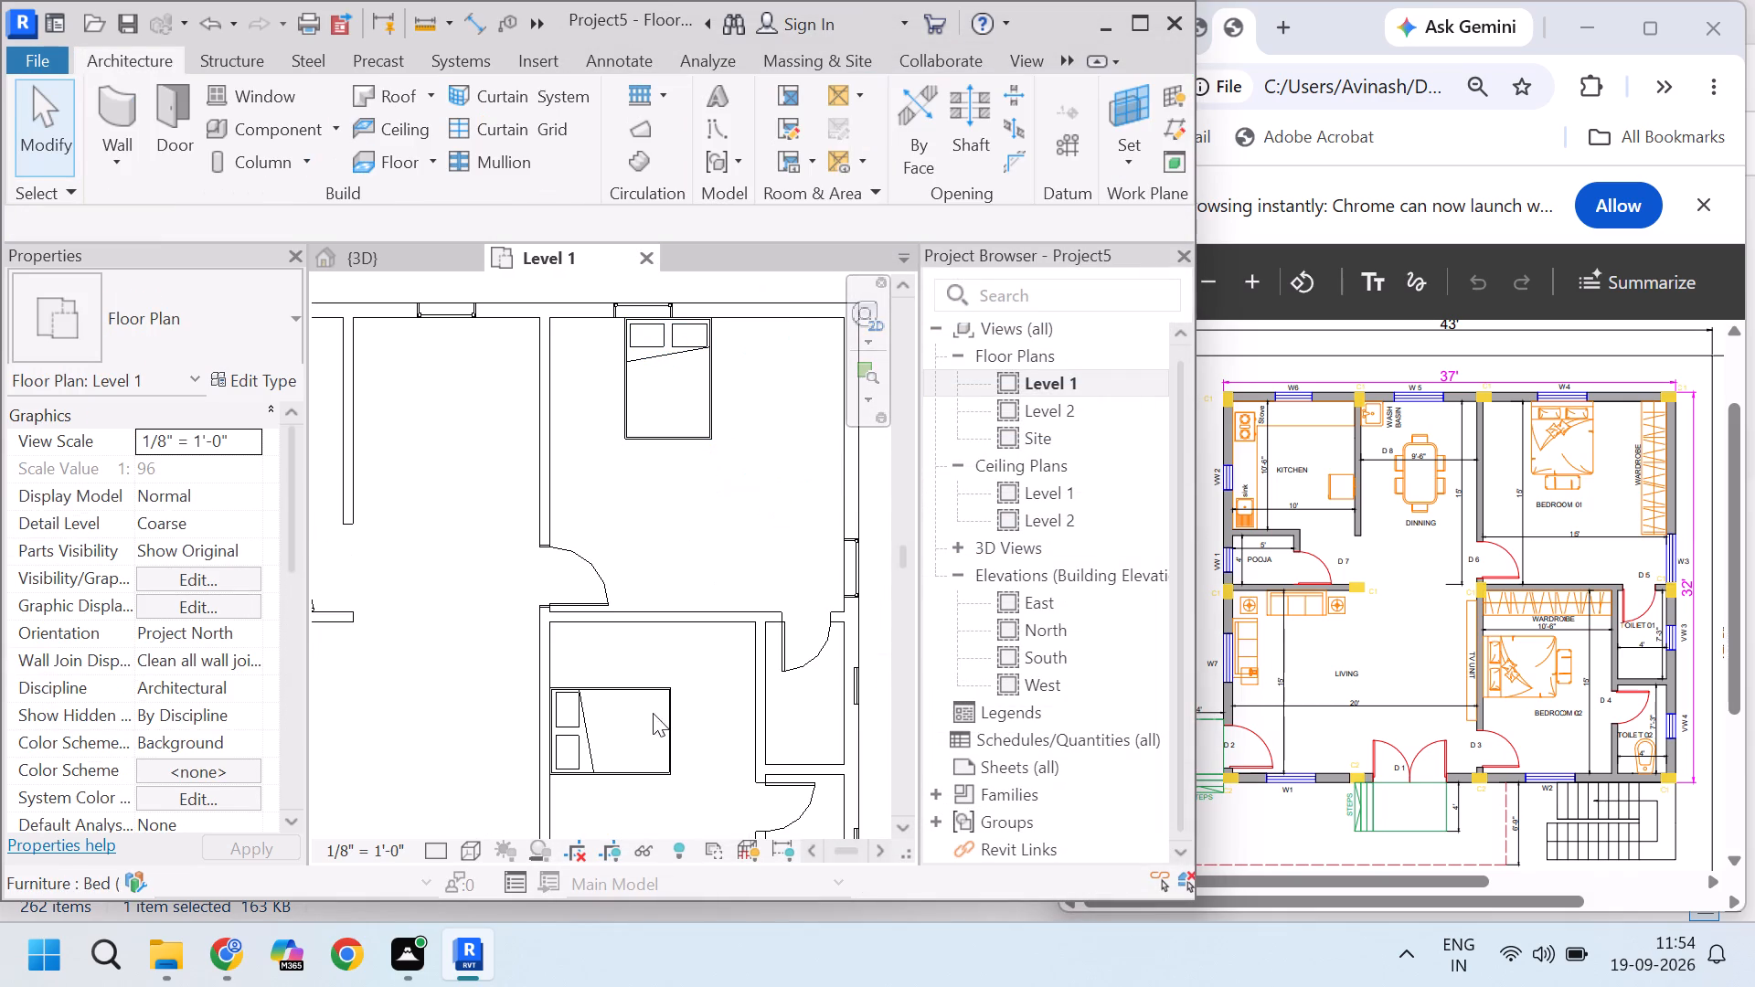
Change the Bedroom 02 bed to the 1525 x 2007mm - Queen type.
left_click(665, 700)
left_click(251, 334)
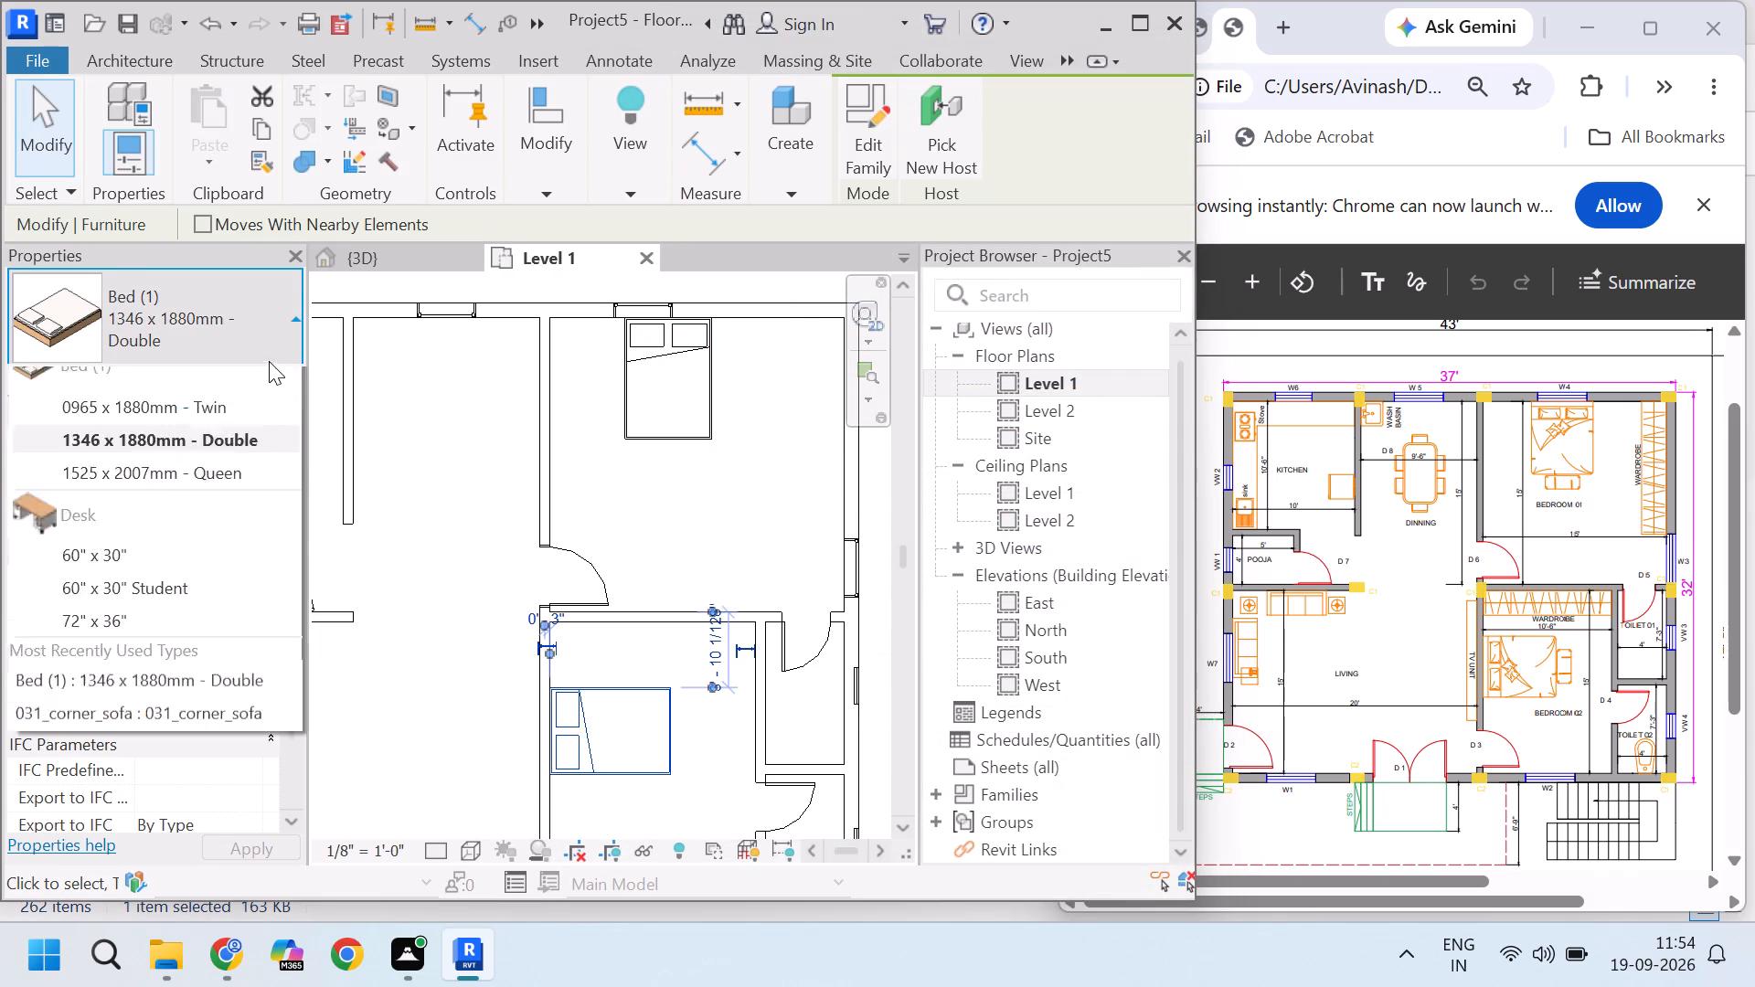
left_click(253, 340)
left_click(270, 380)
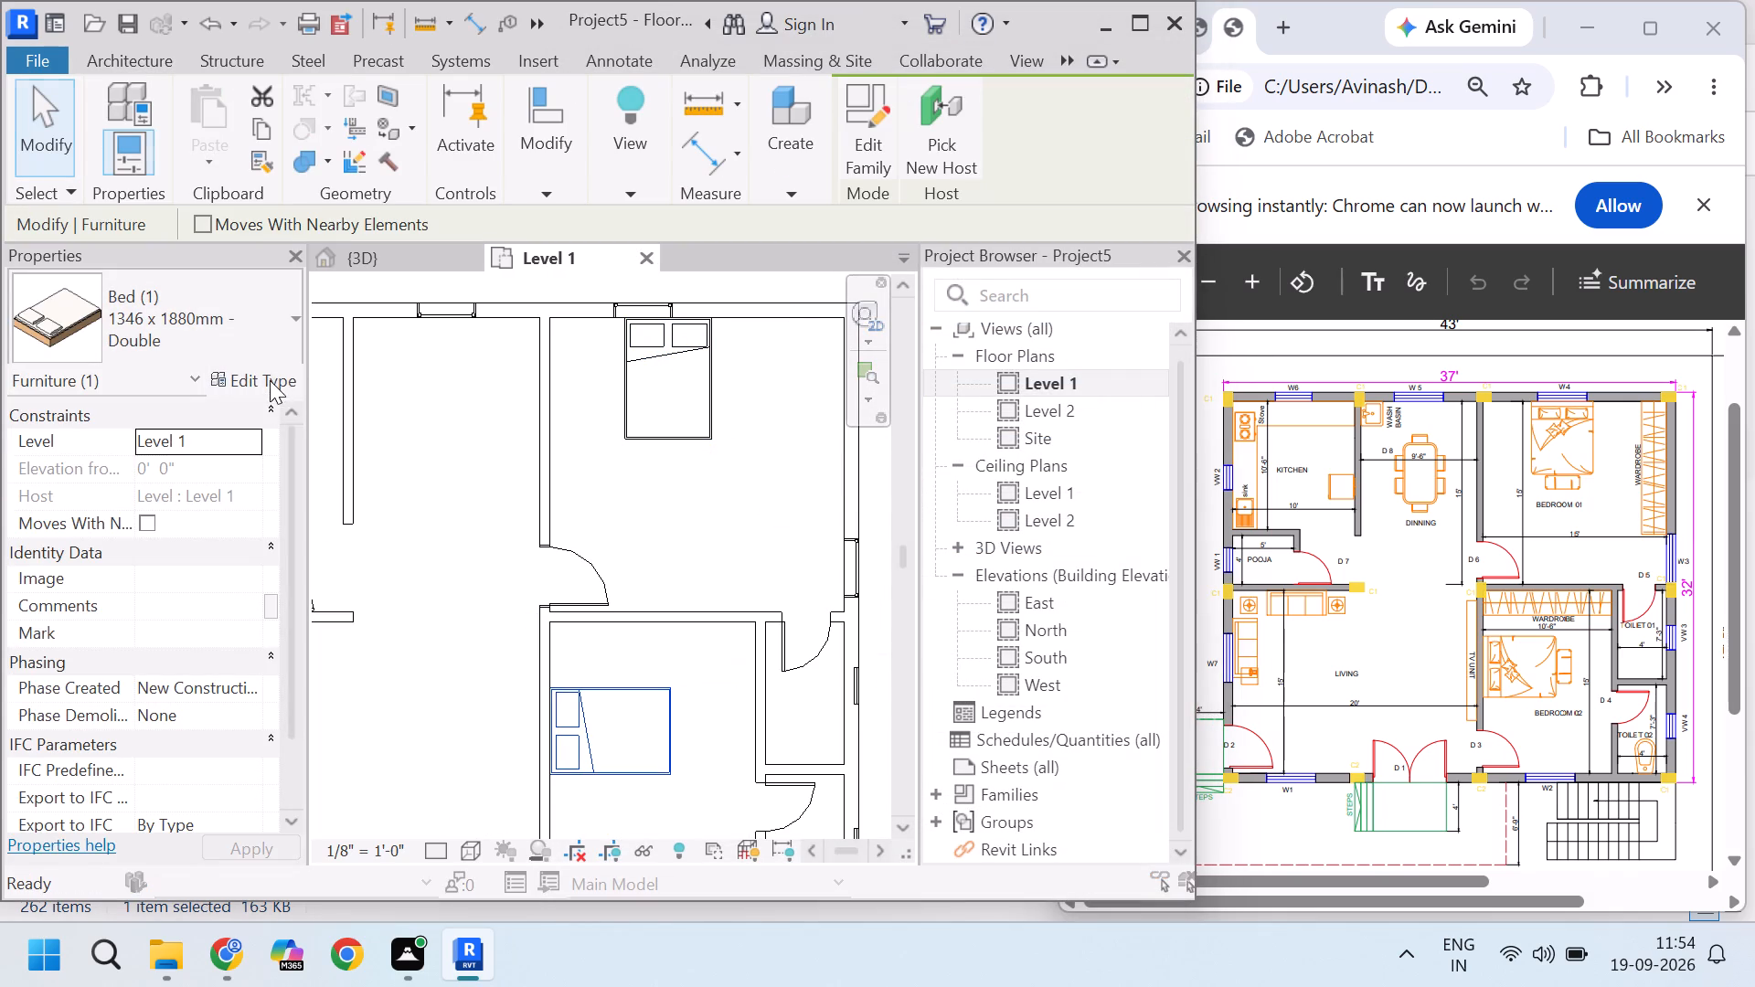
left_click(944, 168)
left_click(886, 214)
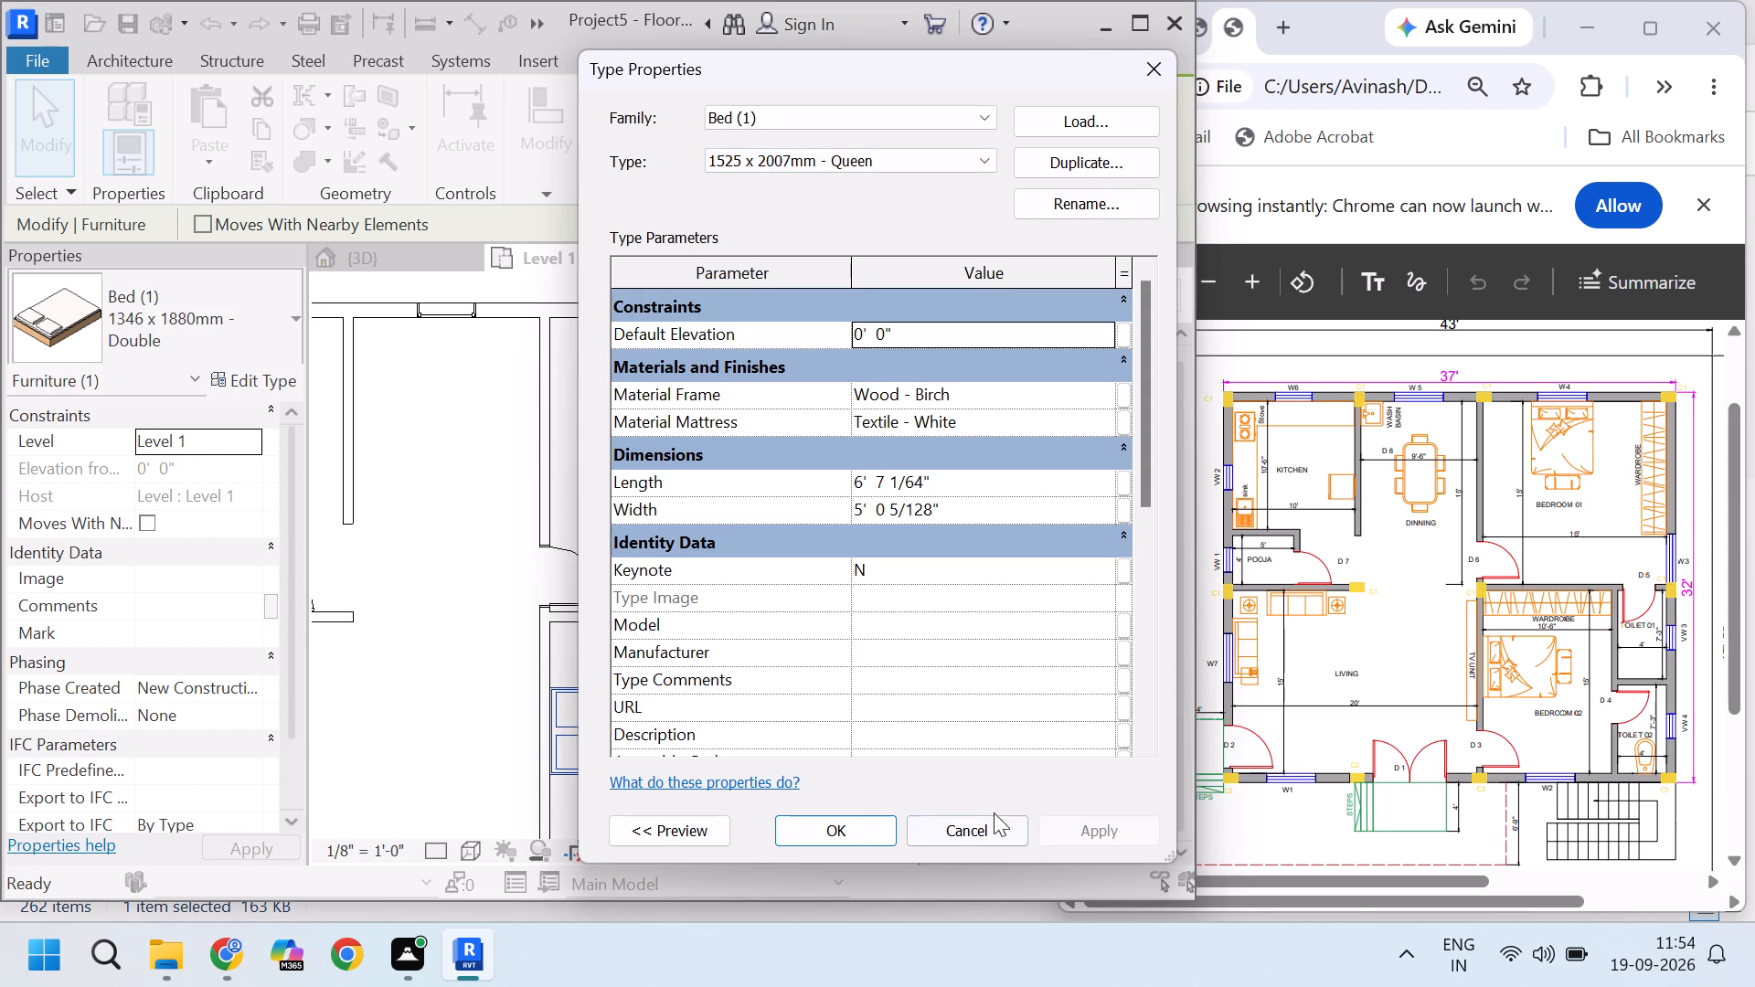
left_click(854, 824)
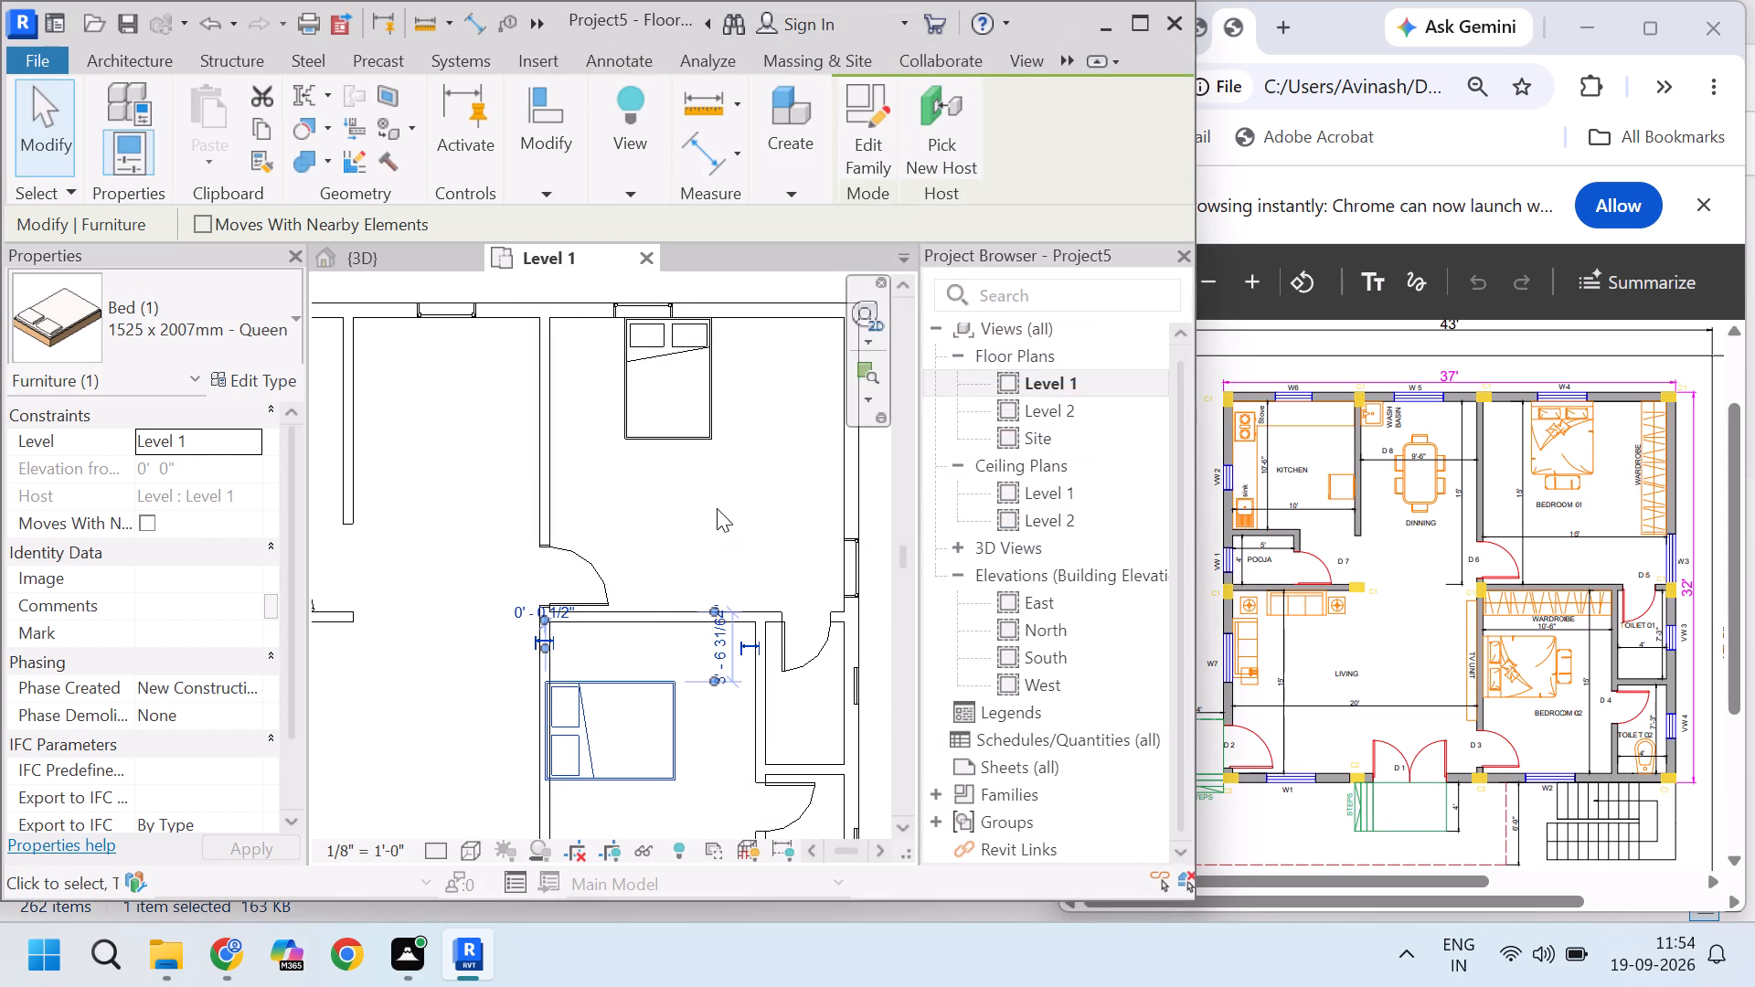
left_click(717, 508)
Move the Bedroom 02 queen bed east so its headboard sits flush with the inner face of the west wall.
scroll(740, 353, "up", 3)
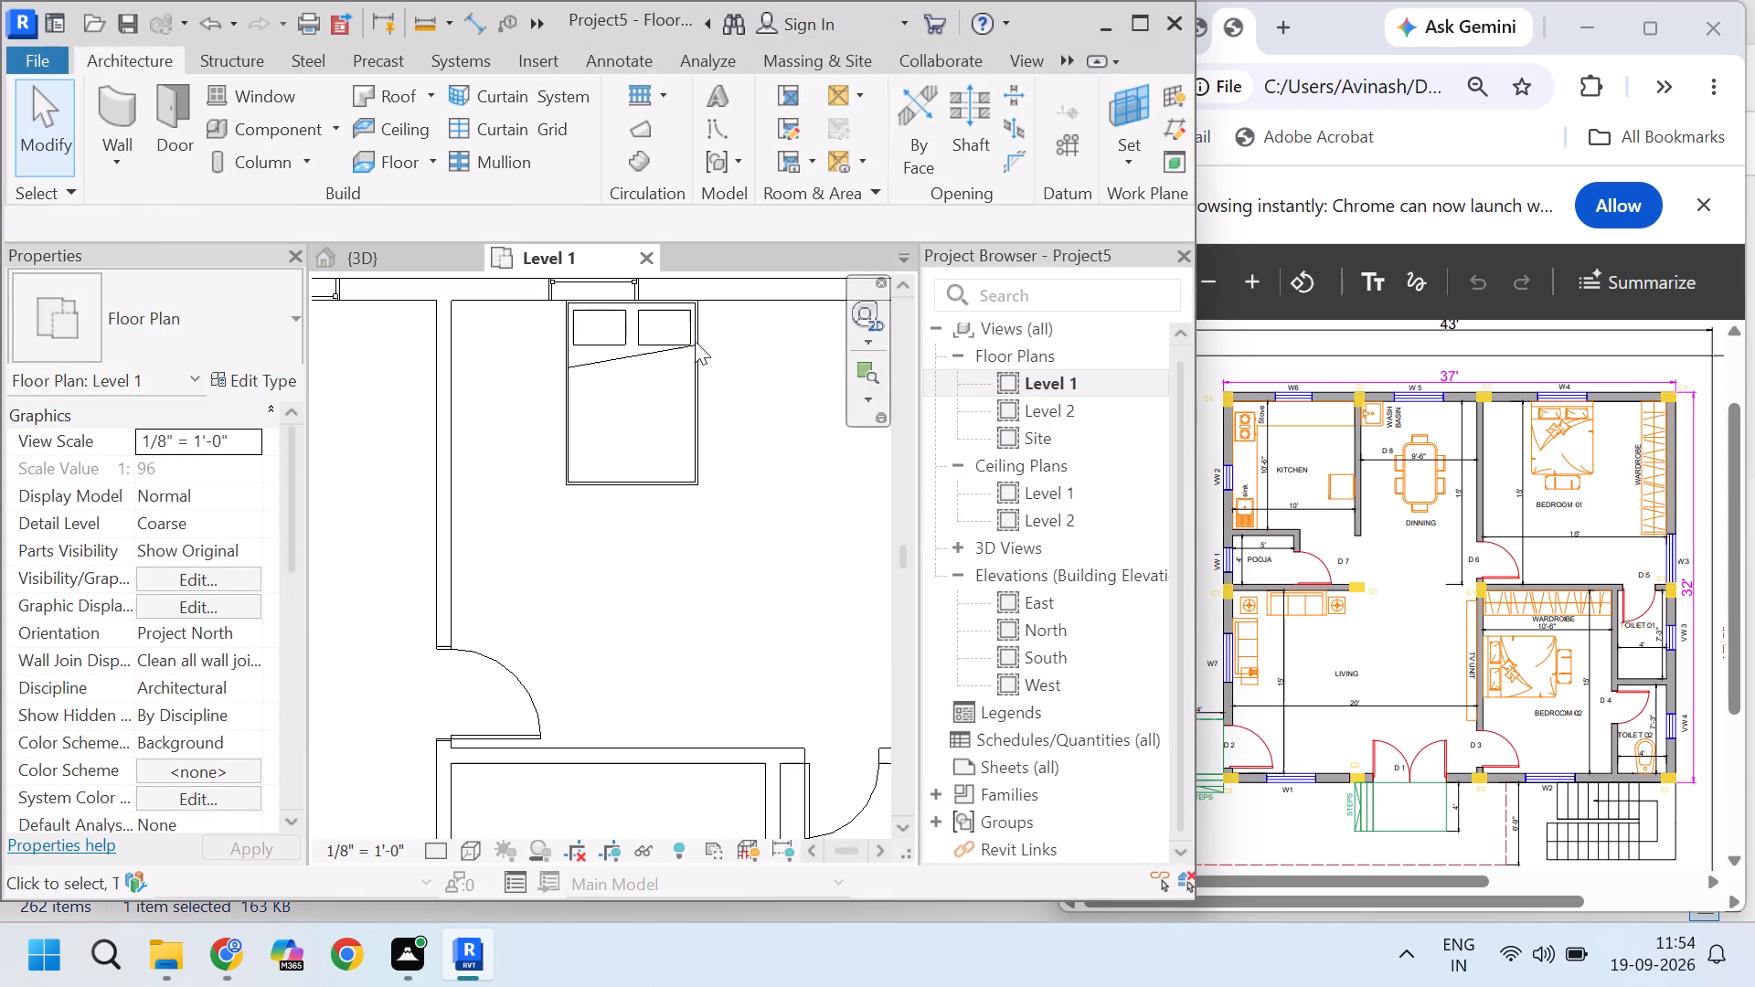
scroll(733, 451, "down", 4)
scroll(675, 715, "up", 3)
left_click(695, 728)
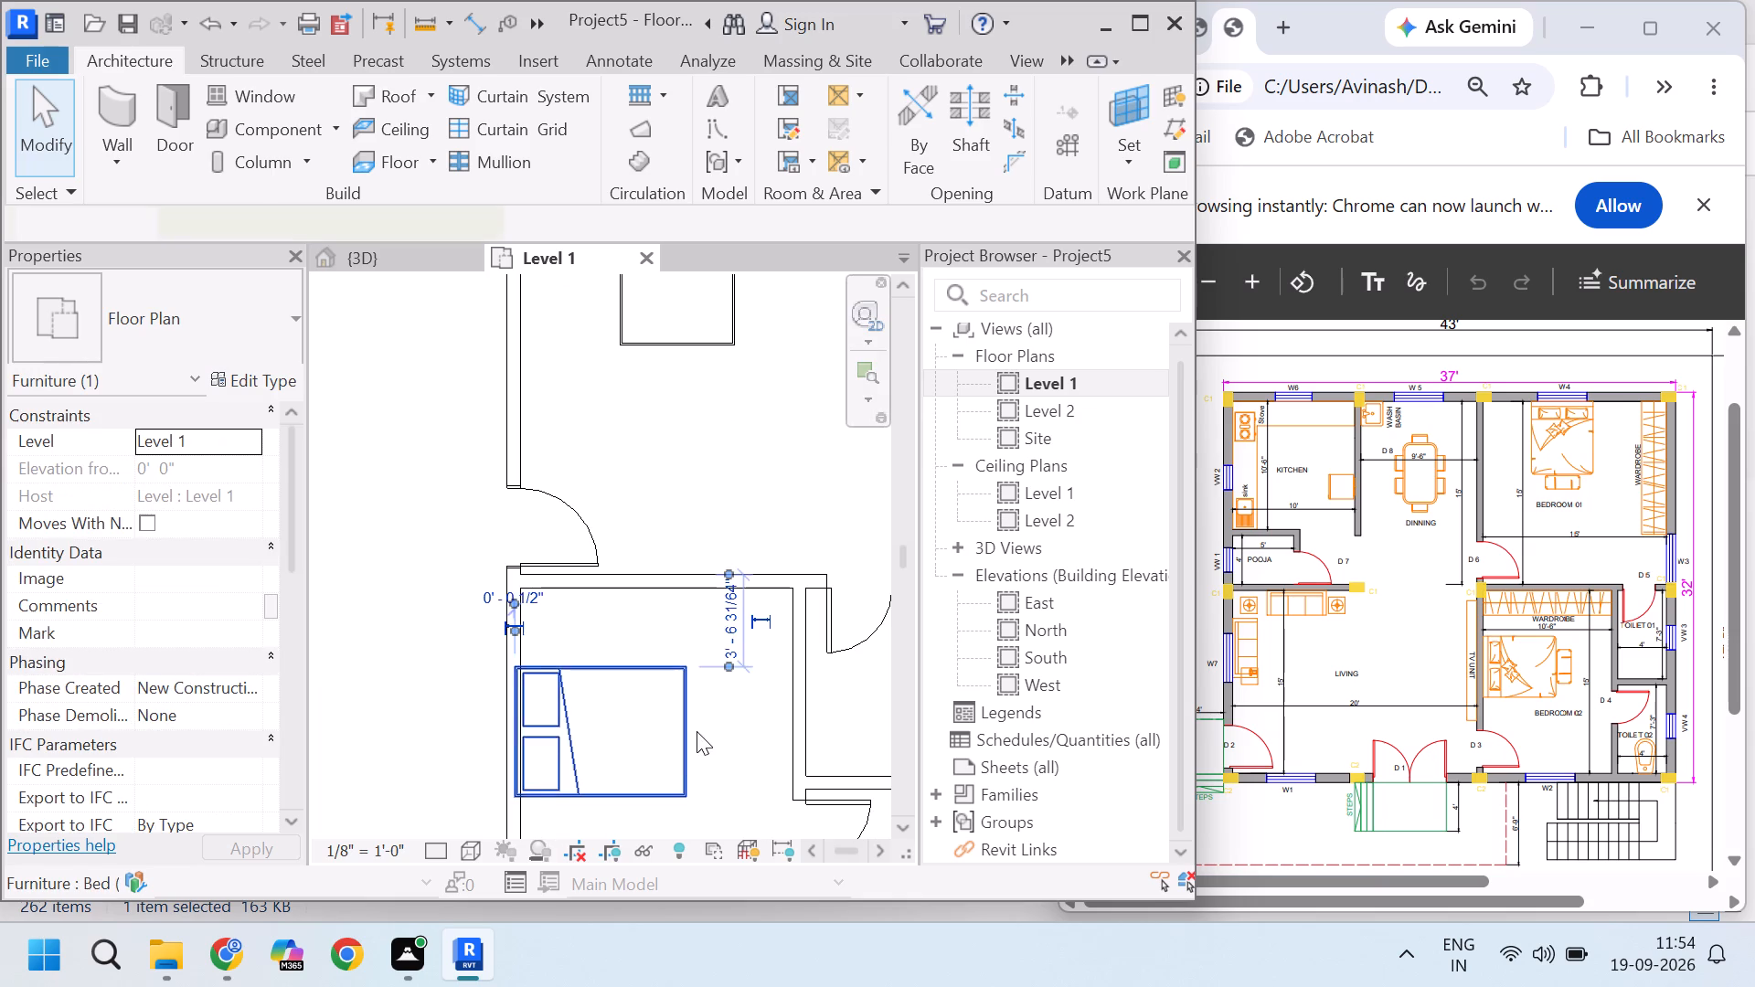
scroll(517, 713, "up", 9)
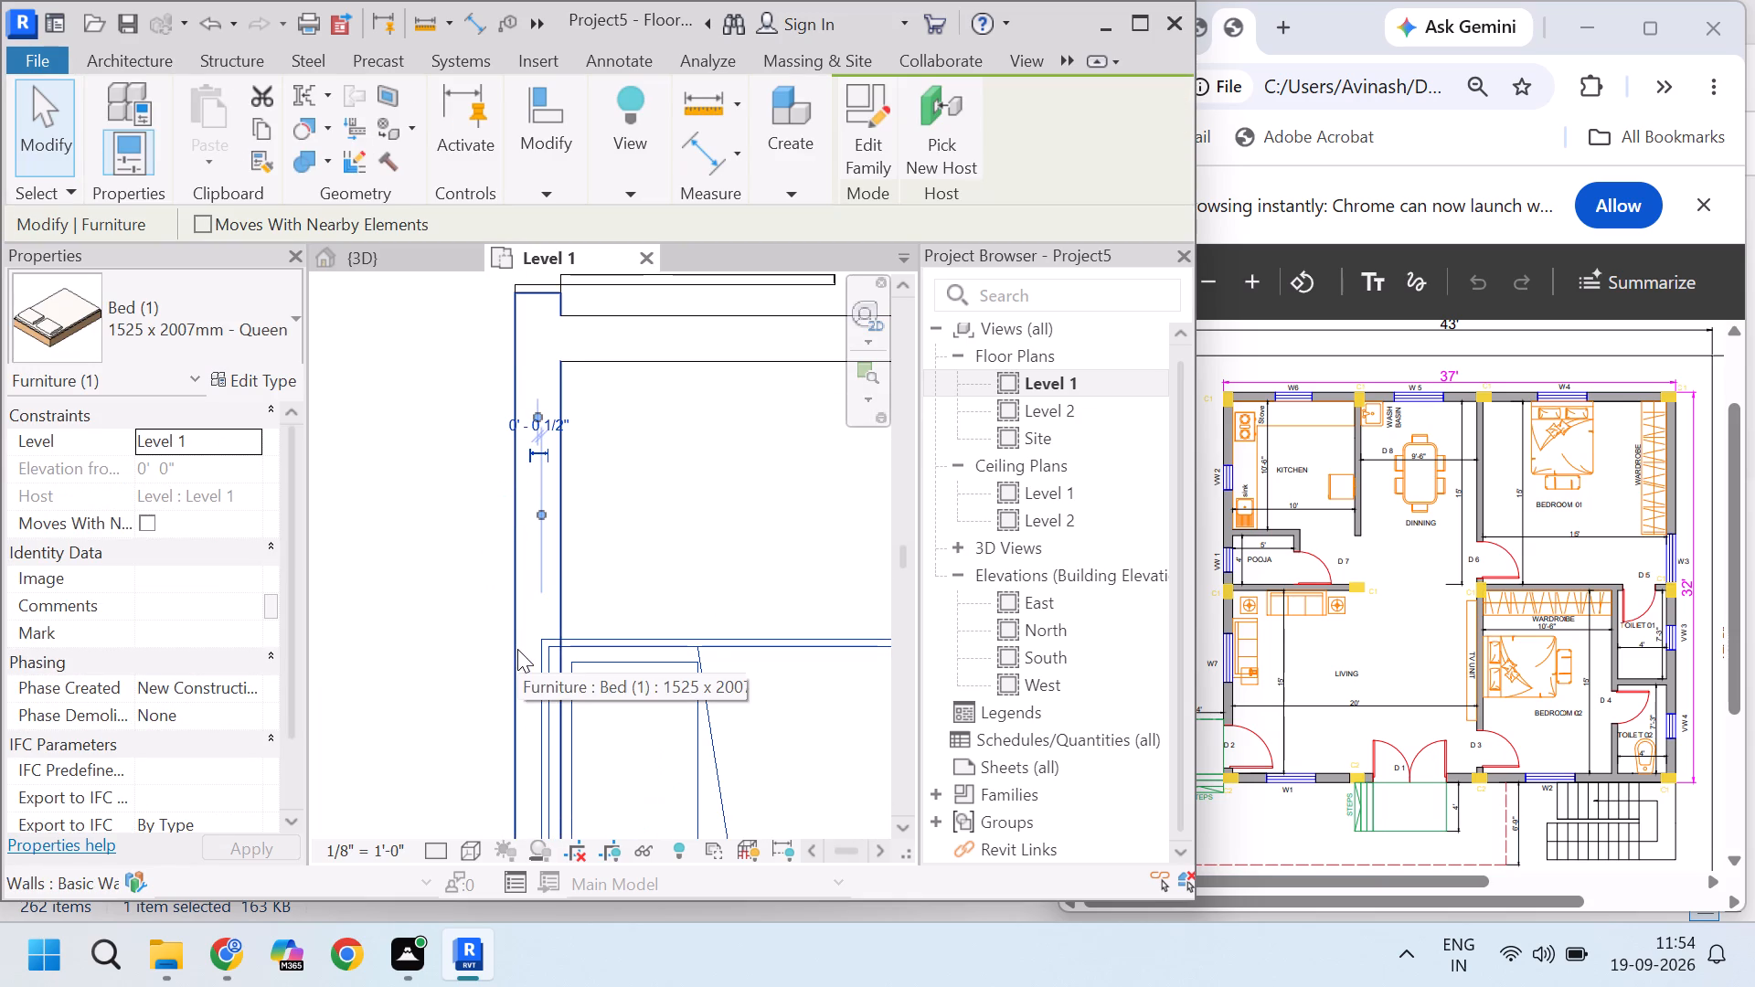
type("mv")
scroll(532, 633, "up", 4)
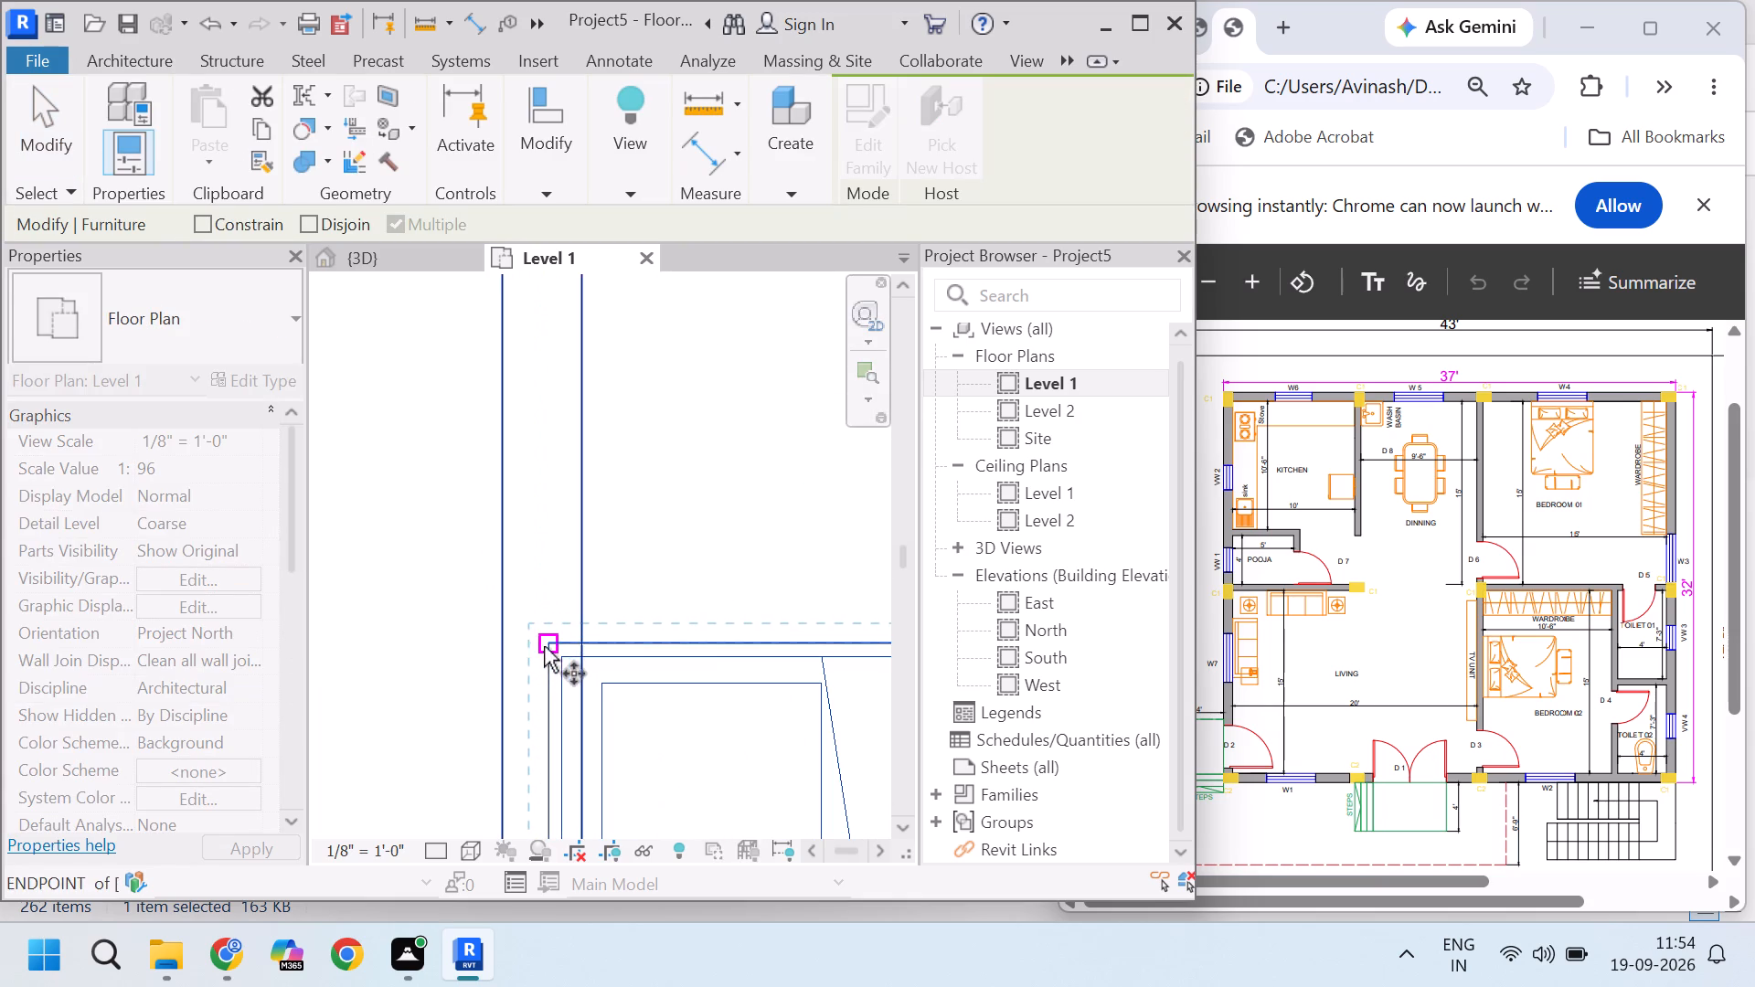
left_click(546, 645)
left_click(580, 644)
scroll(586, 602, "down", 9)
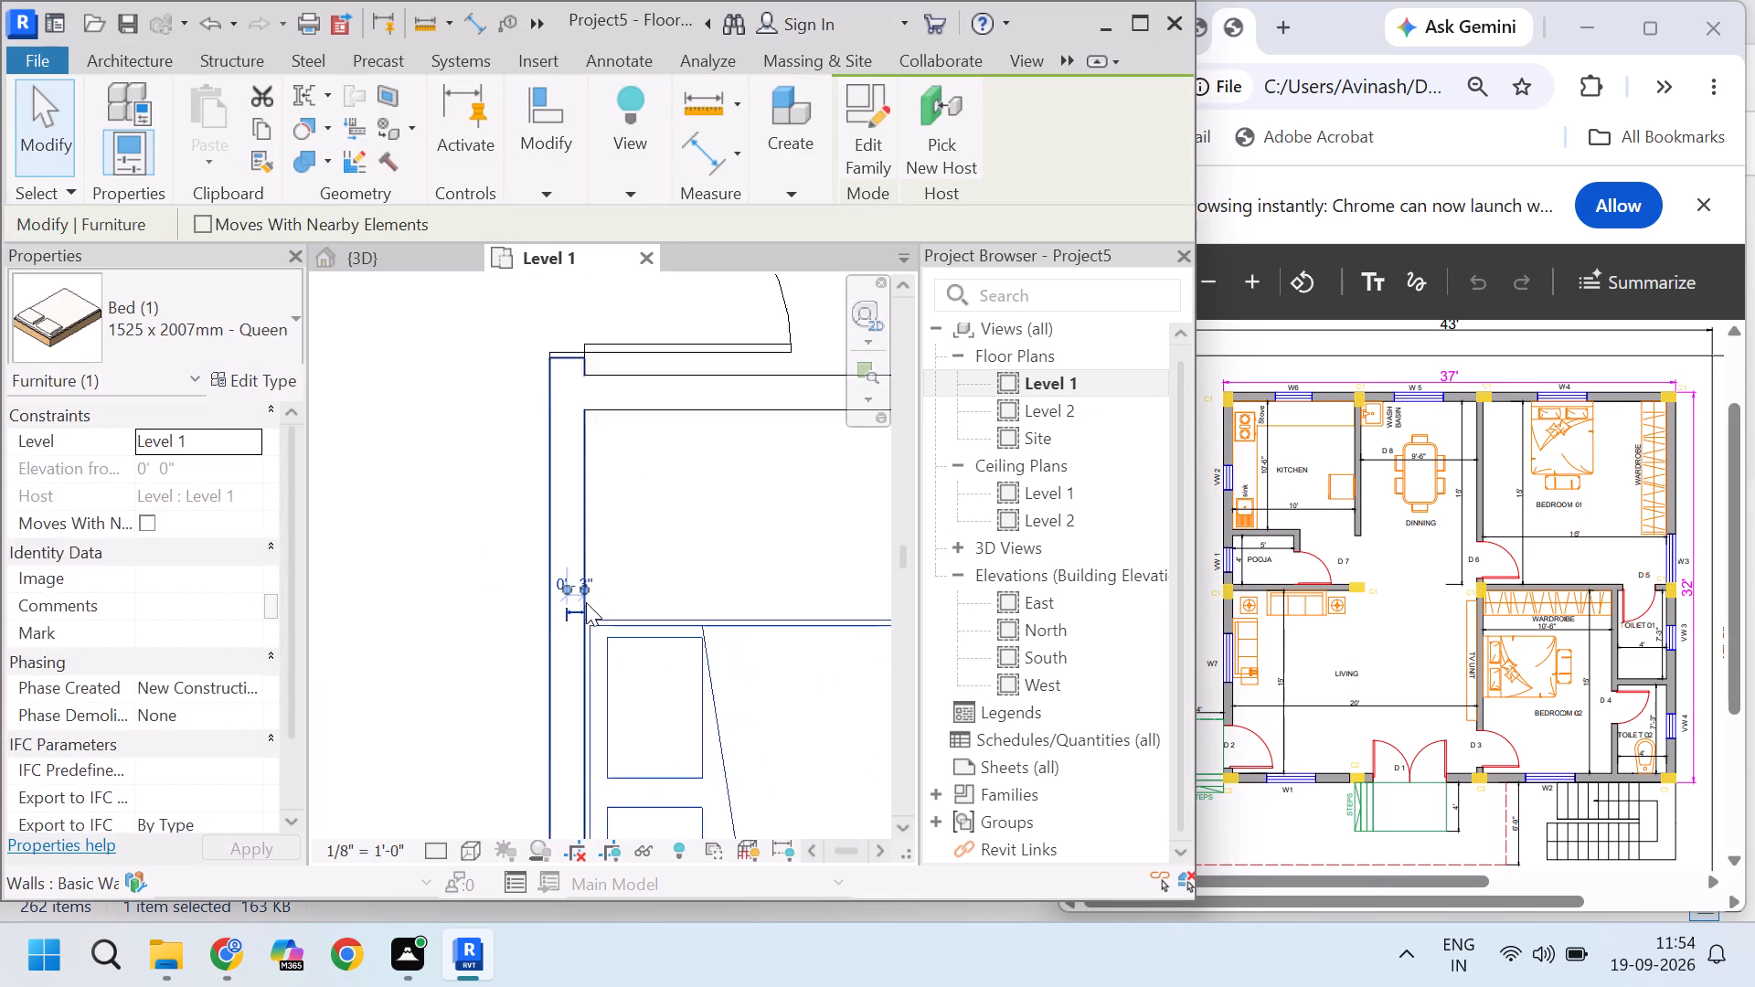
scroll(586, 602, "down", 2)
key("Escape")
scroll(586, 600, "down", 9)
key("Escape")
Change the Bedroom 01 bed to the 1525 x 2007mm - Queen type.
scroll(689, 494, "up", 3)
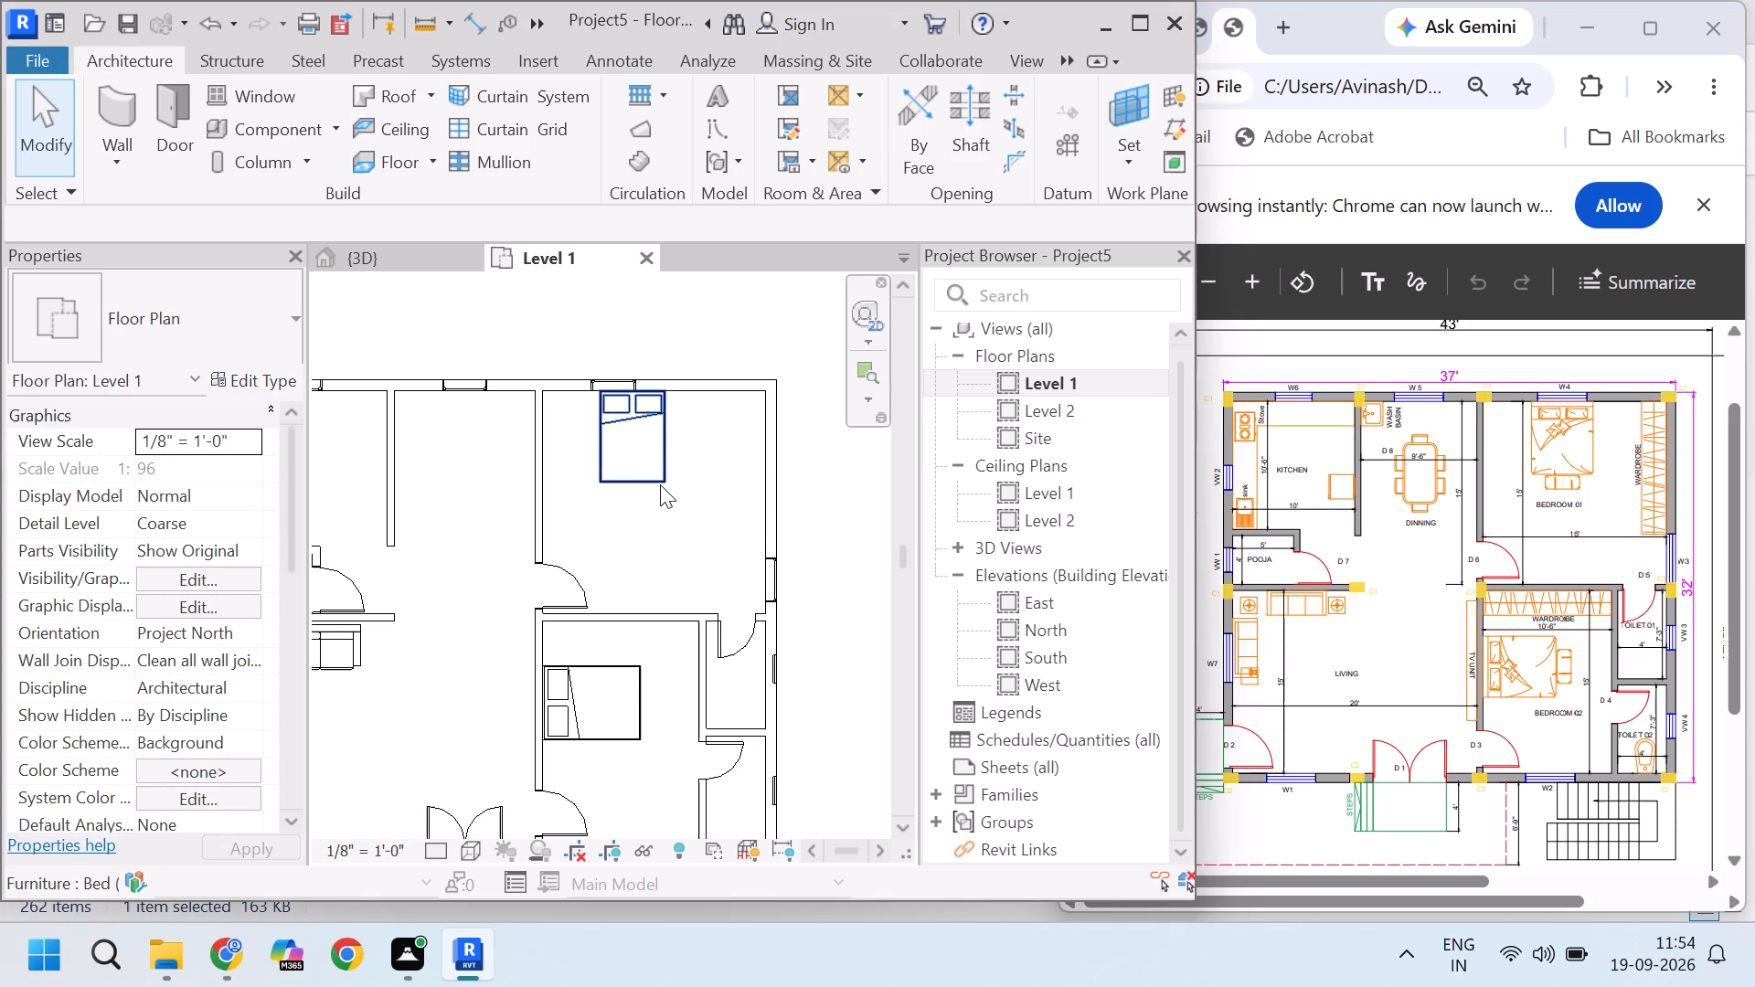
left_click(660, 484)
left_click(265, 374)
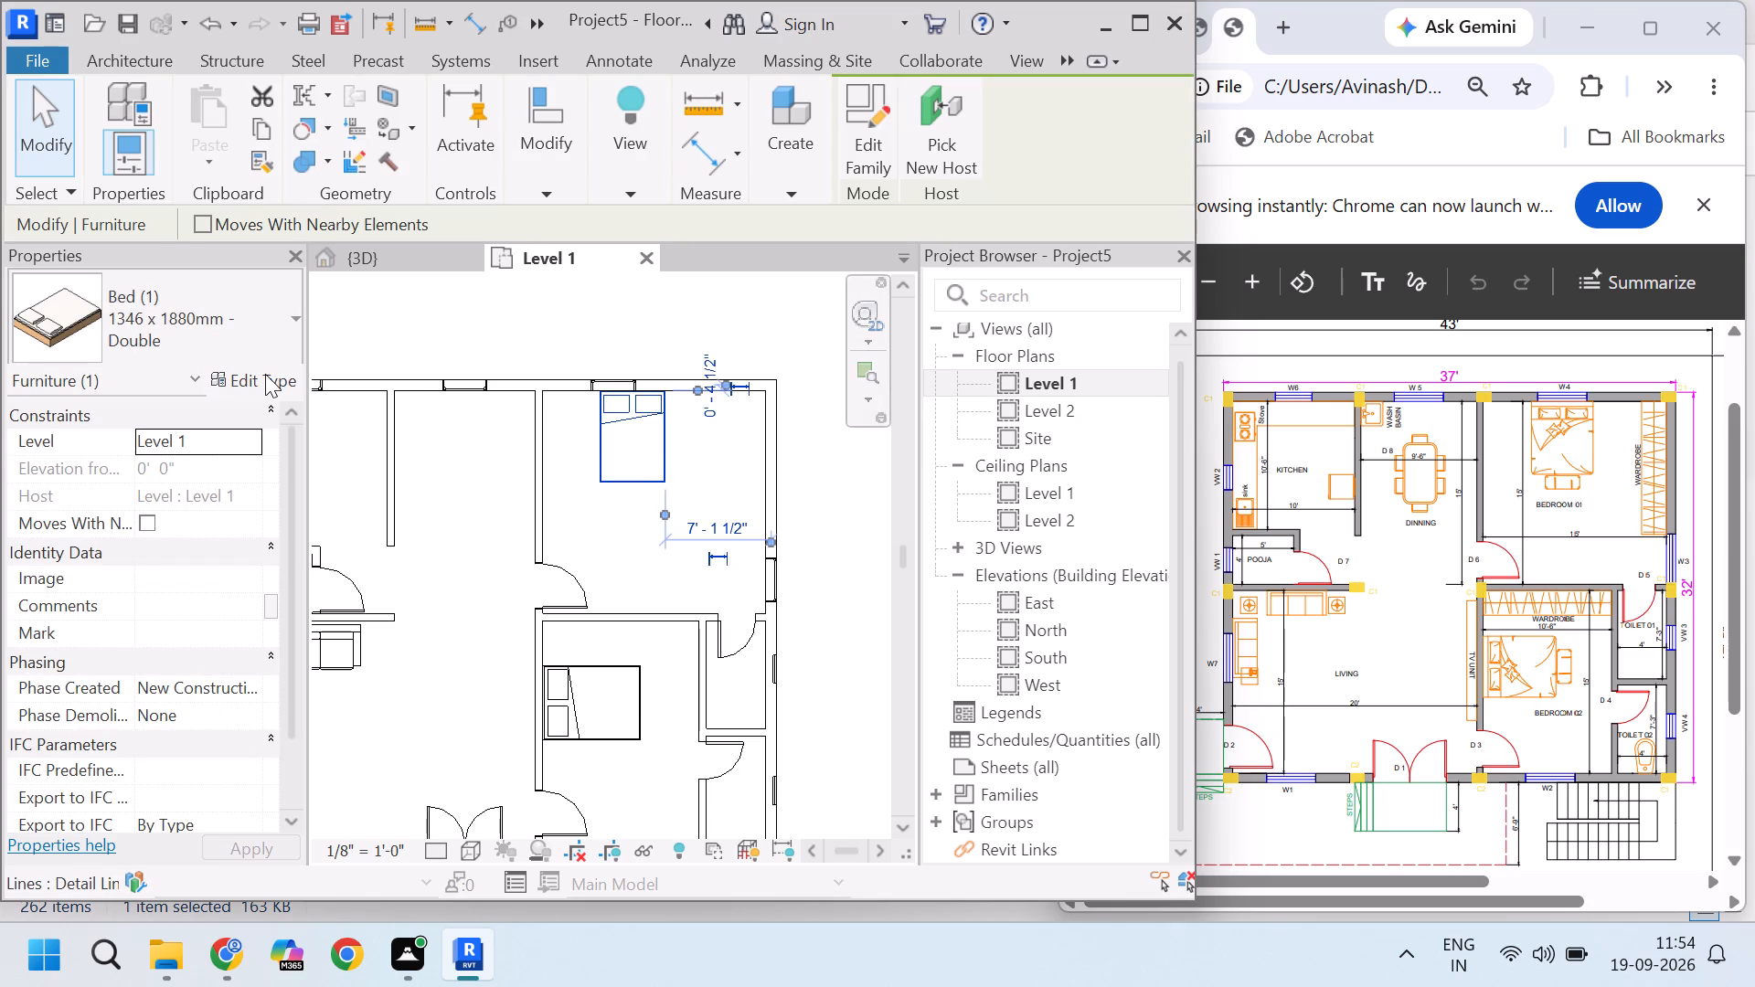
left_click(934, 156)
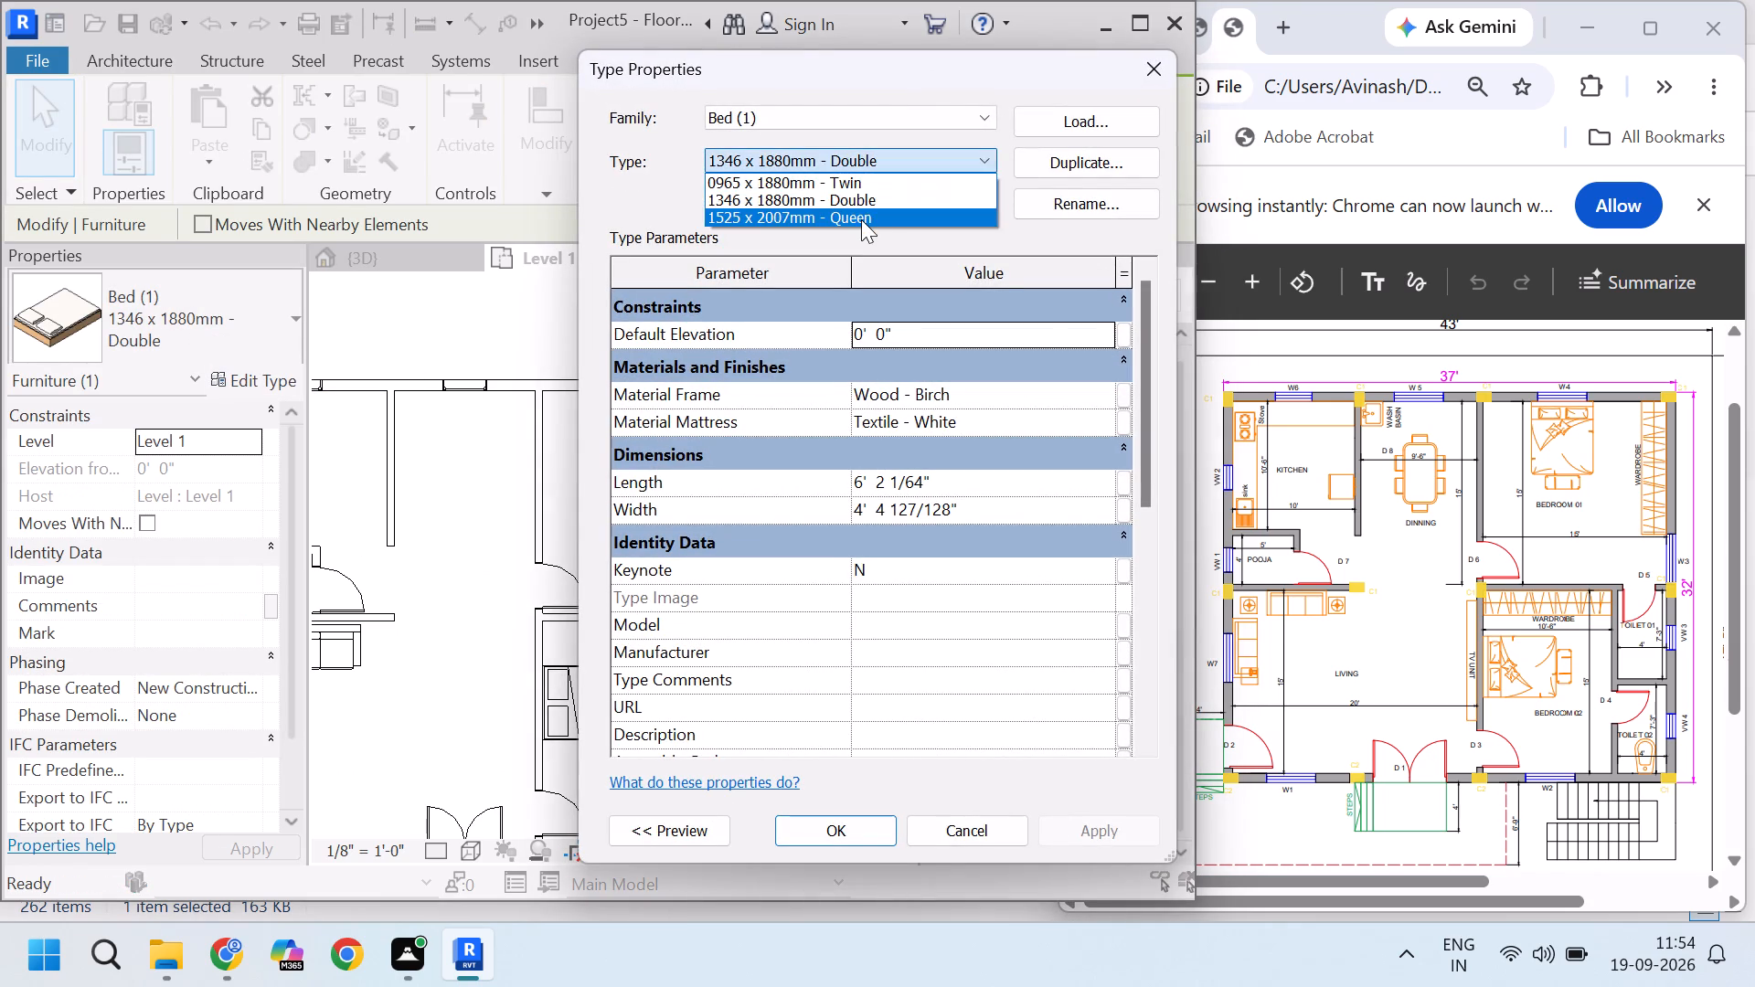
left_click(861, 219)
left_click(853, 824)
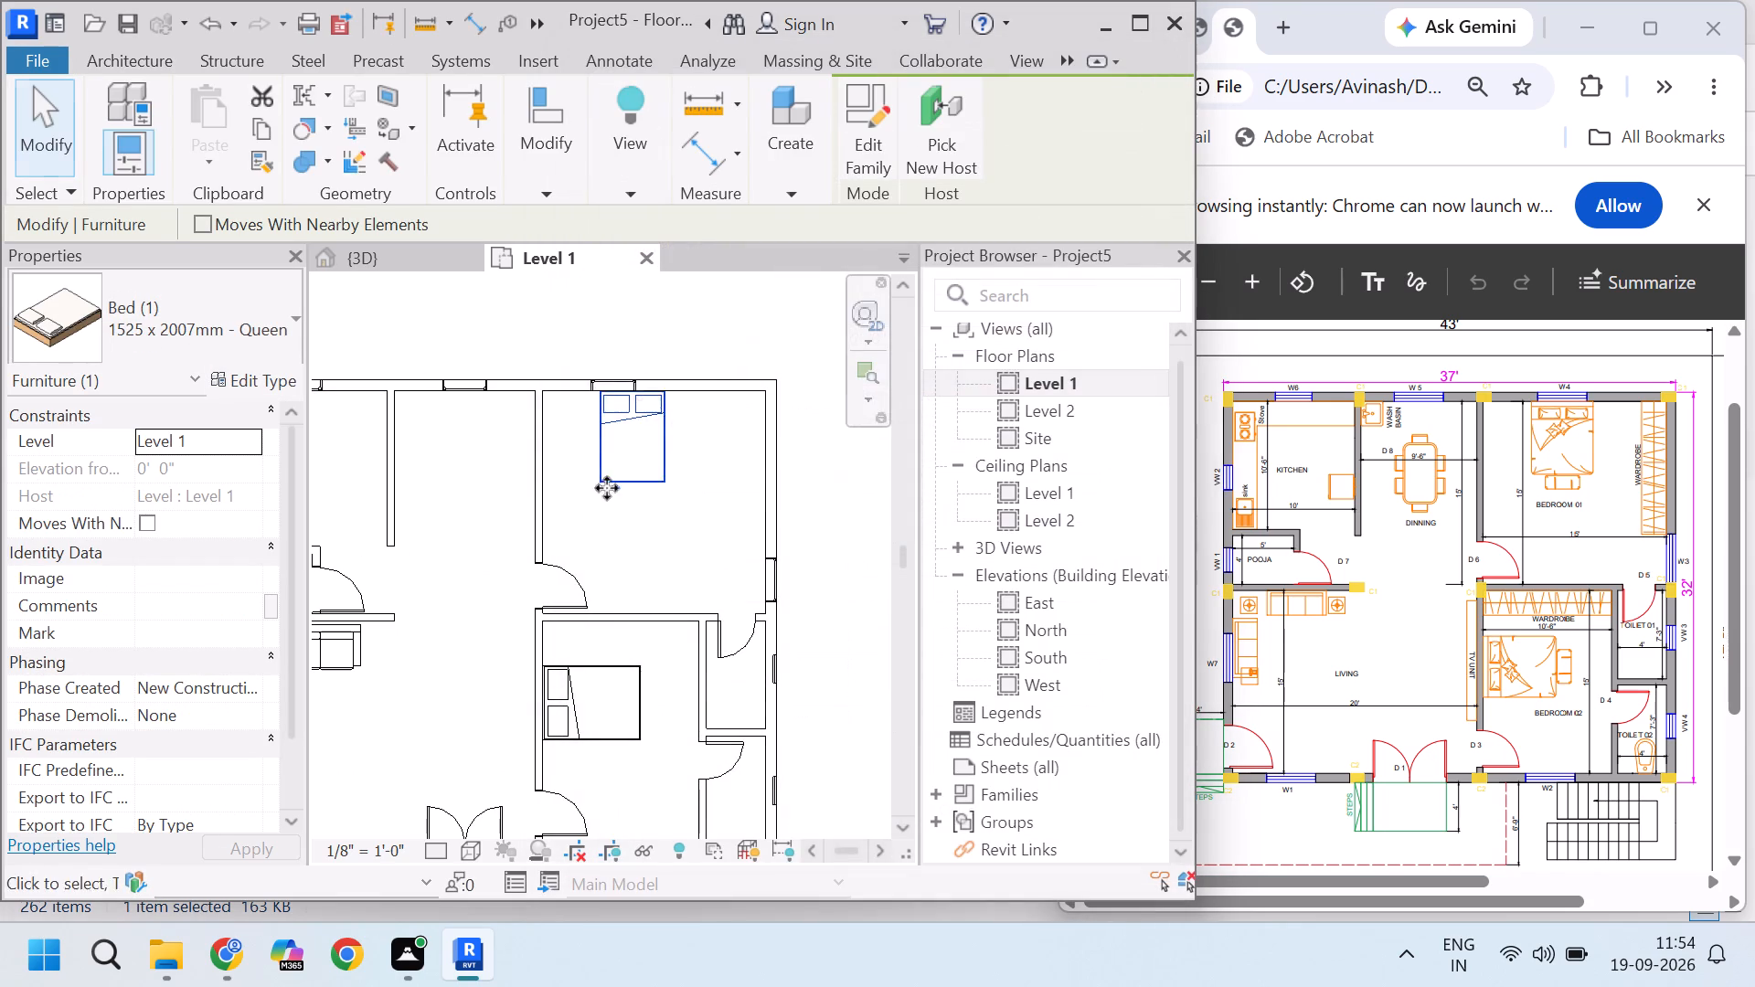
Move the Bedroom 01 queen bed about 2 1/2" south so its headboard sits flush with the north wall's inner face.
scroll(650, 435, "up", 5)
scroll(728, 419, "up", 3)
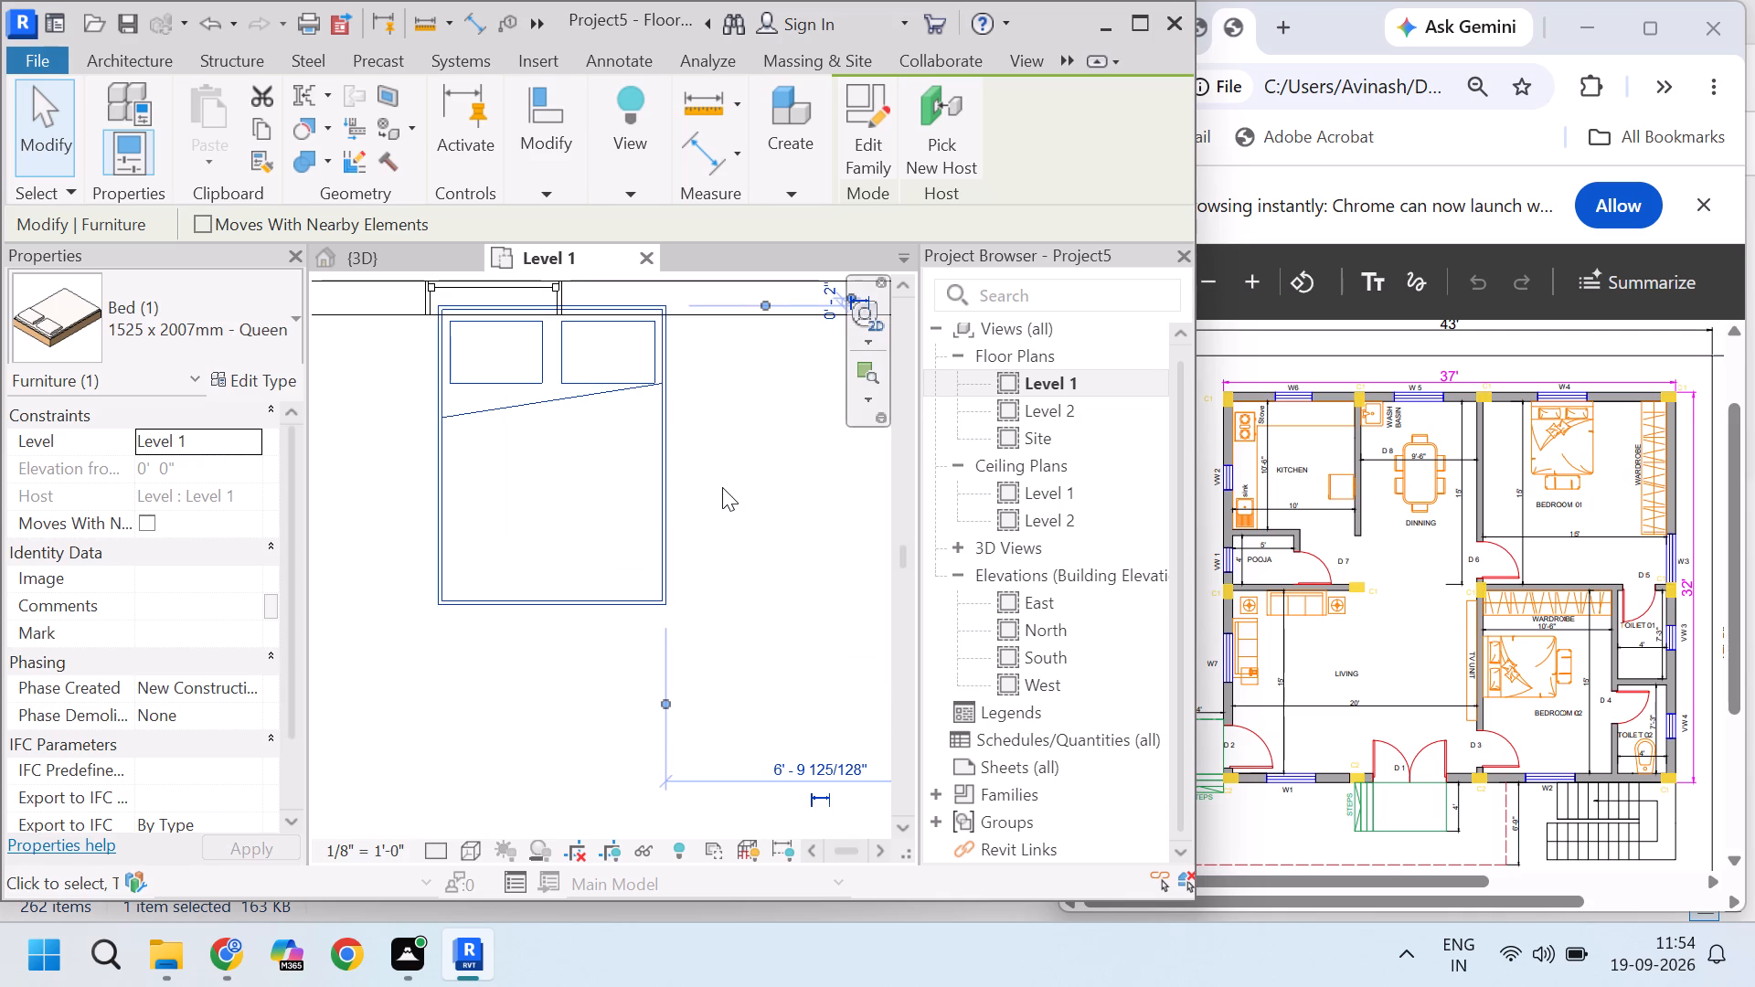
type("mv")
scroll(719, 369, "up", 5)
scroll(767, 485, "down", 3)
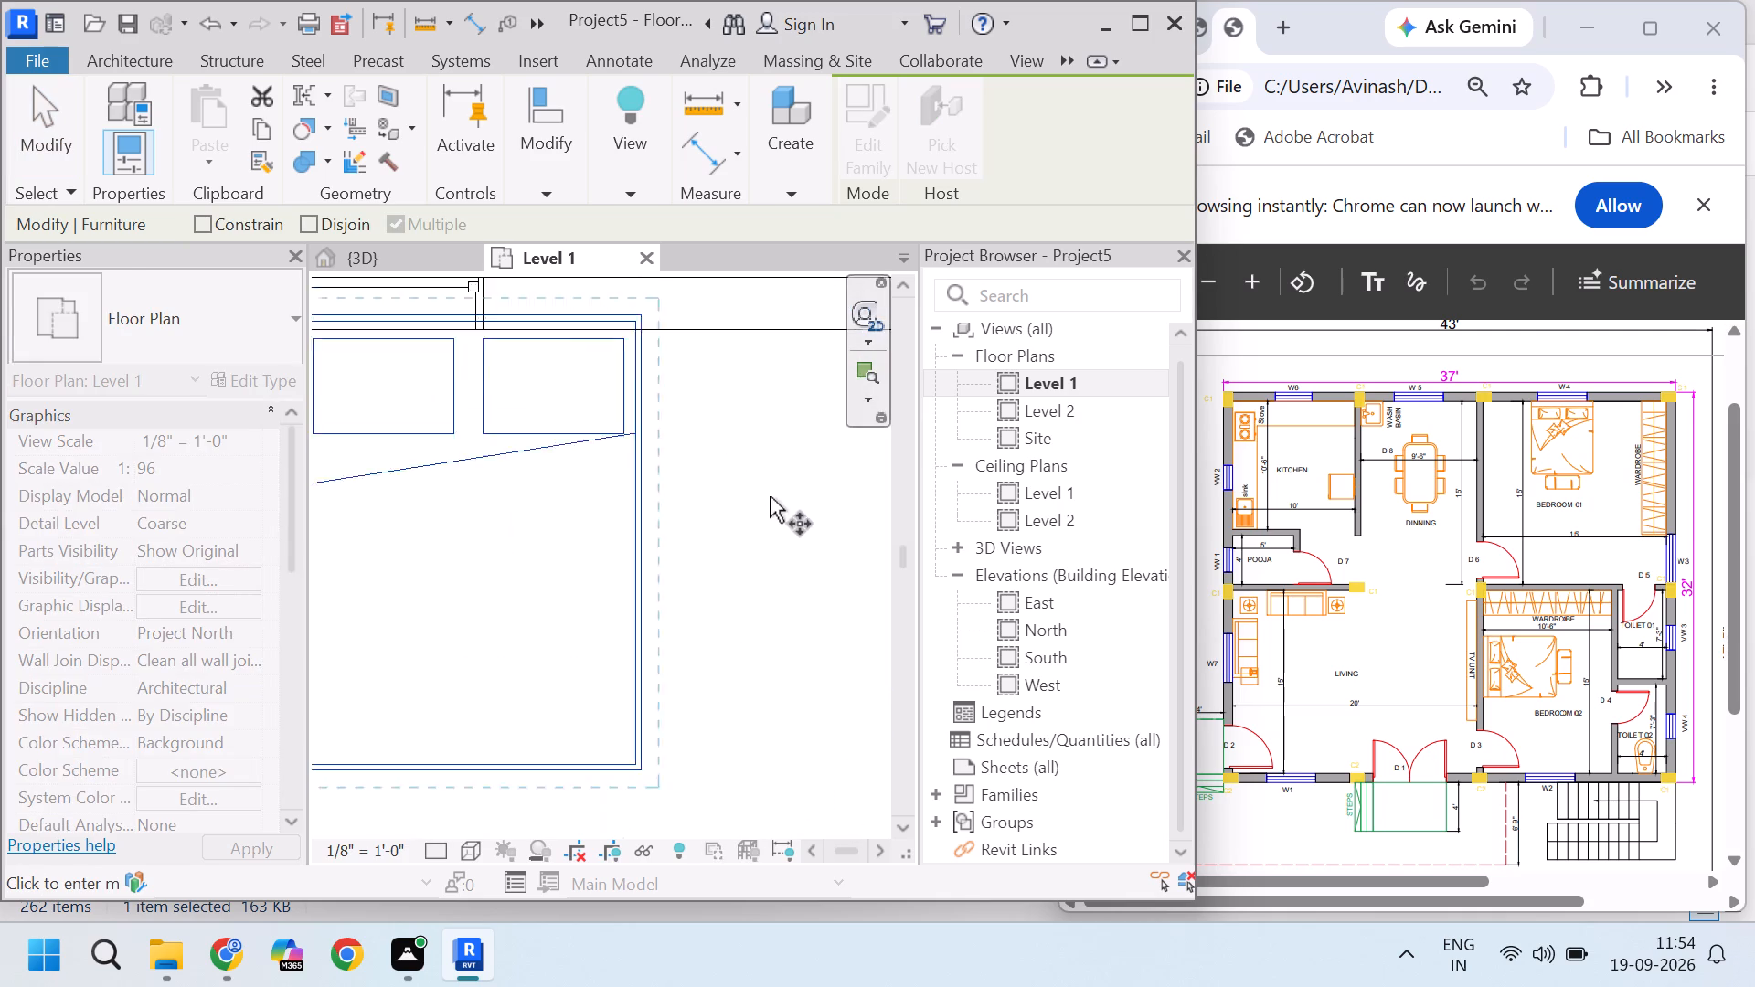
scroll(770, 496, "down", 1)
scroll(706, 344, "up", 6)
left_click(654, 369)
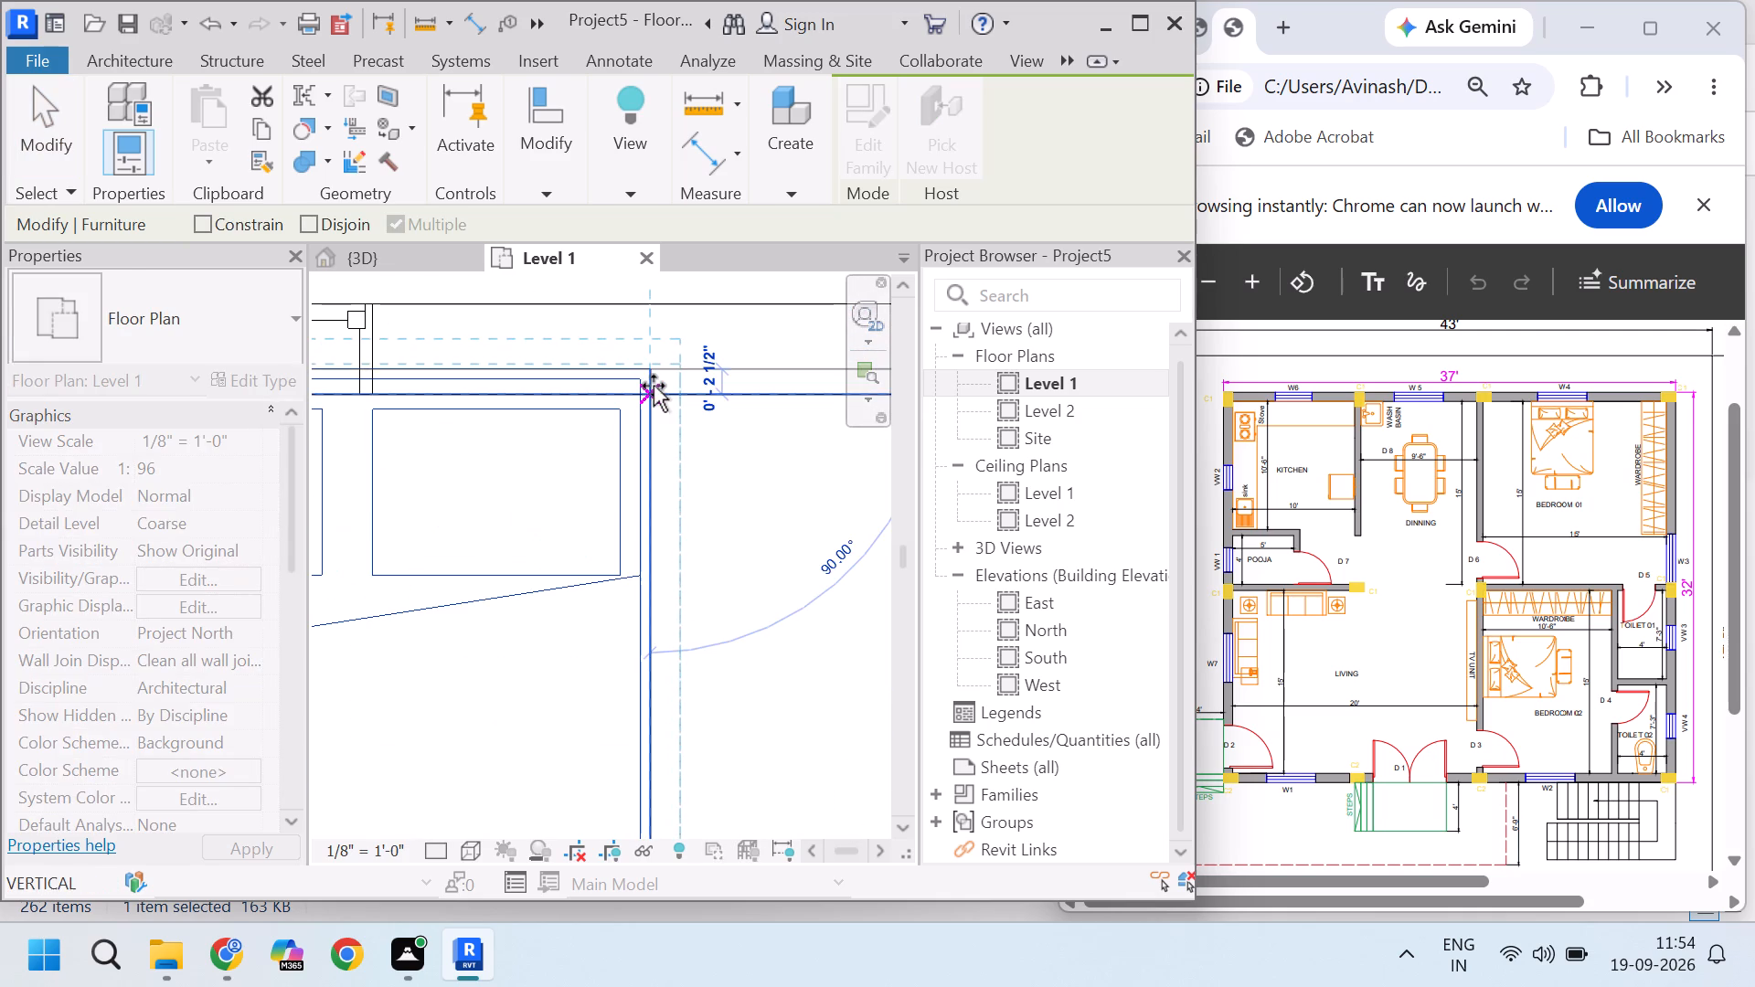
left_click(654, 386)
scroll(704, 511, "down", 7)
key("Escape")
key("Escape")
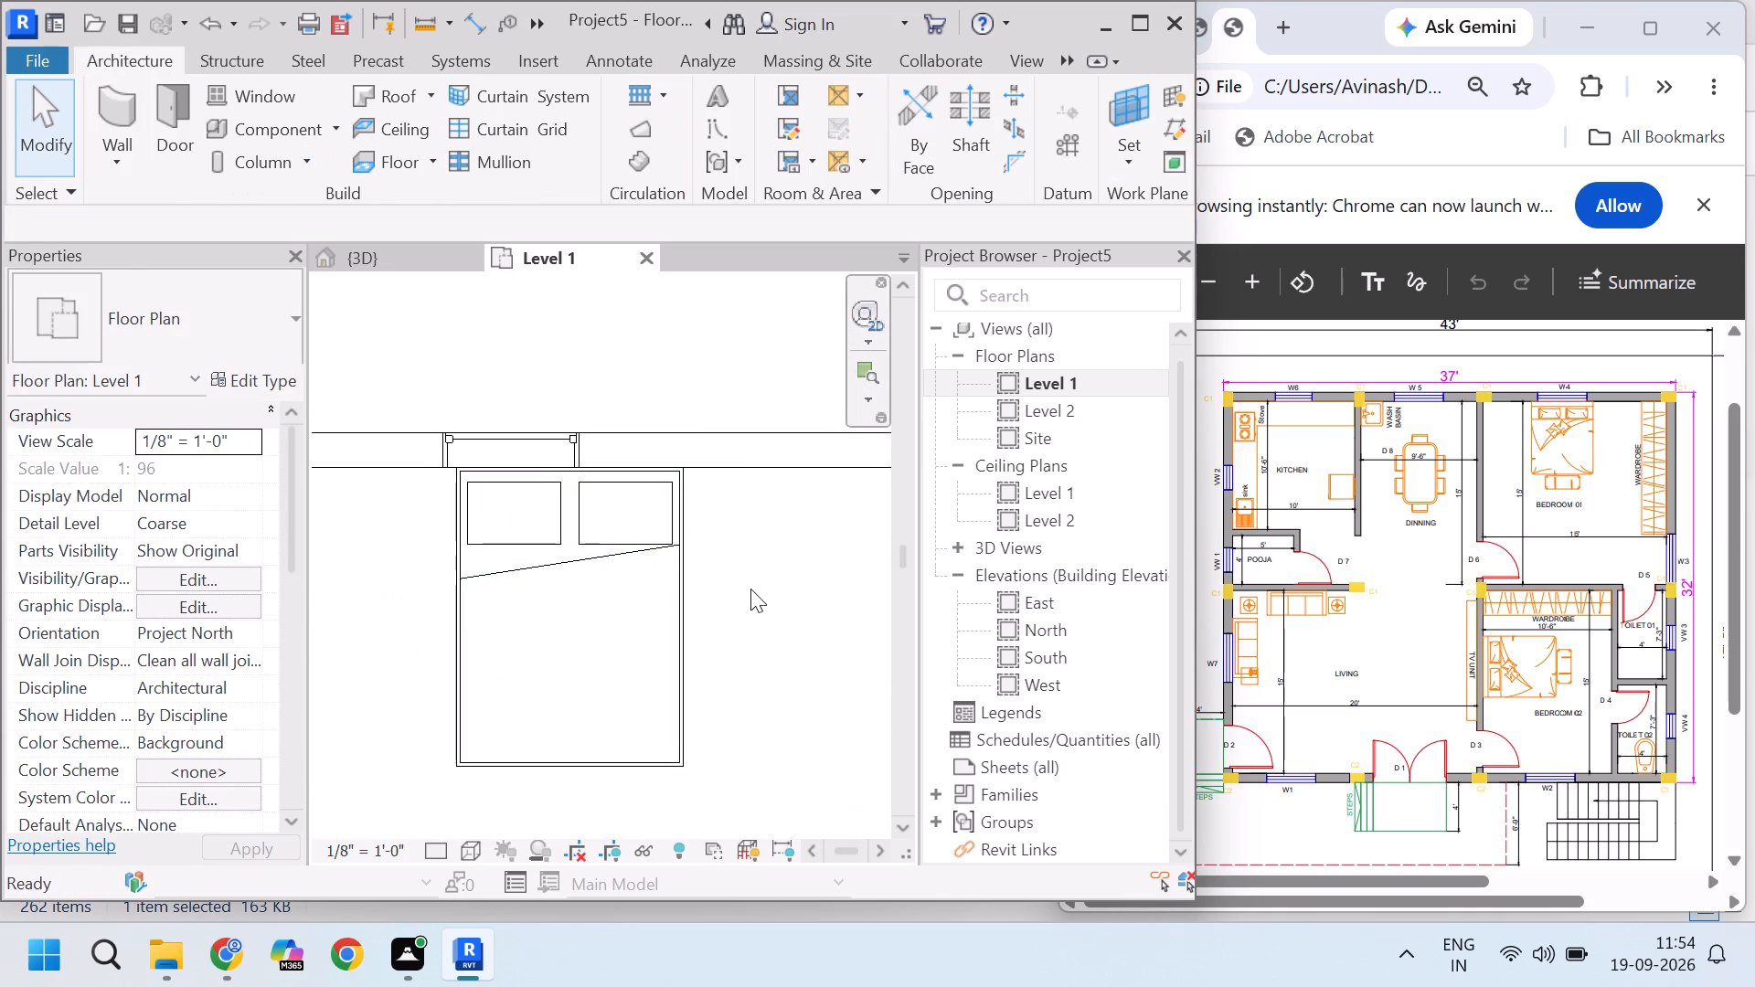
scroll(754, 593, "down", 5)
key("Escape")
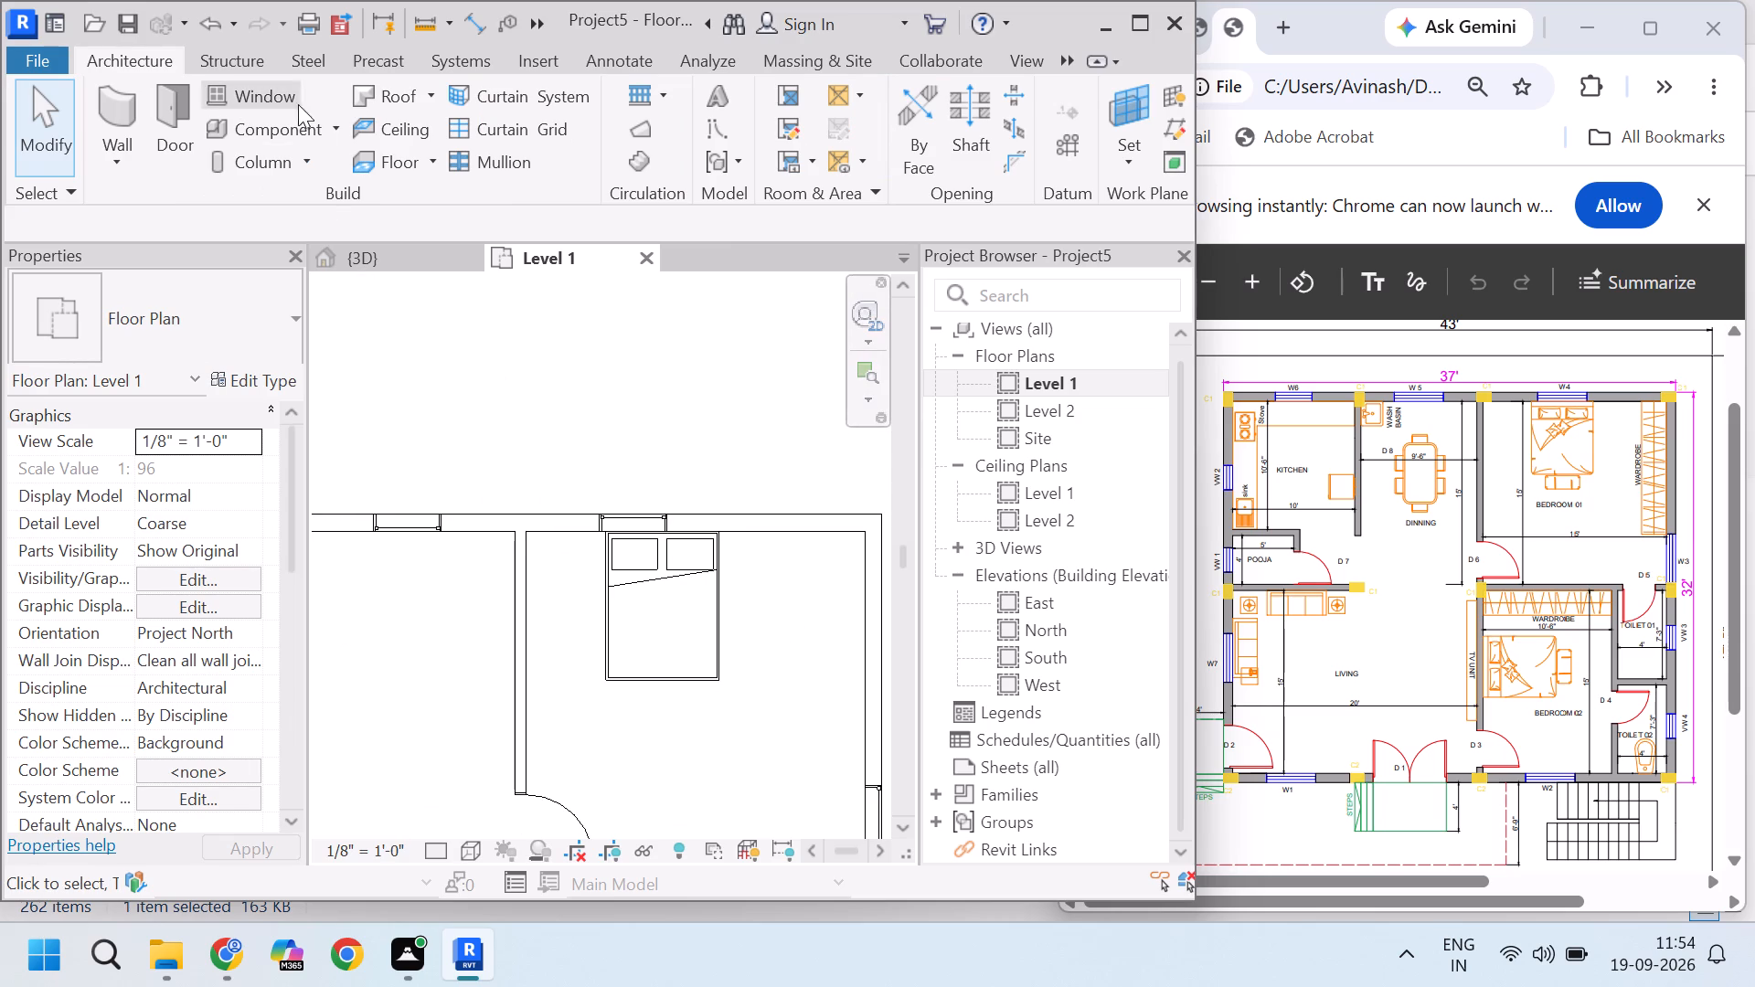
Examine the beds placed in both bedrooms in the 3D view from above.
left_click(379, 257)
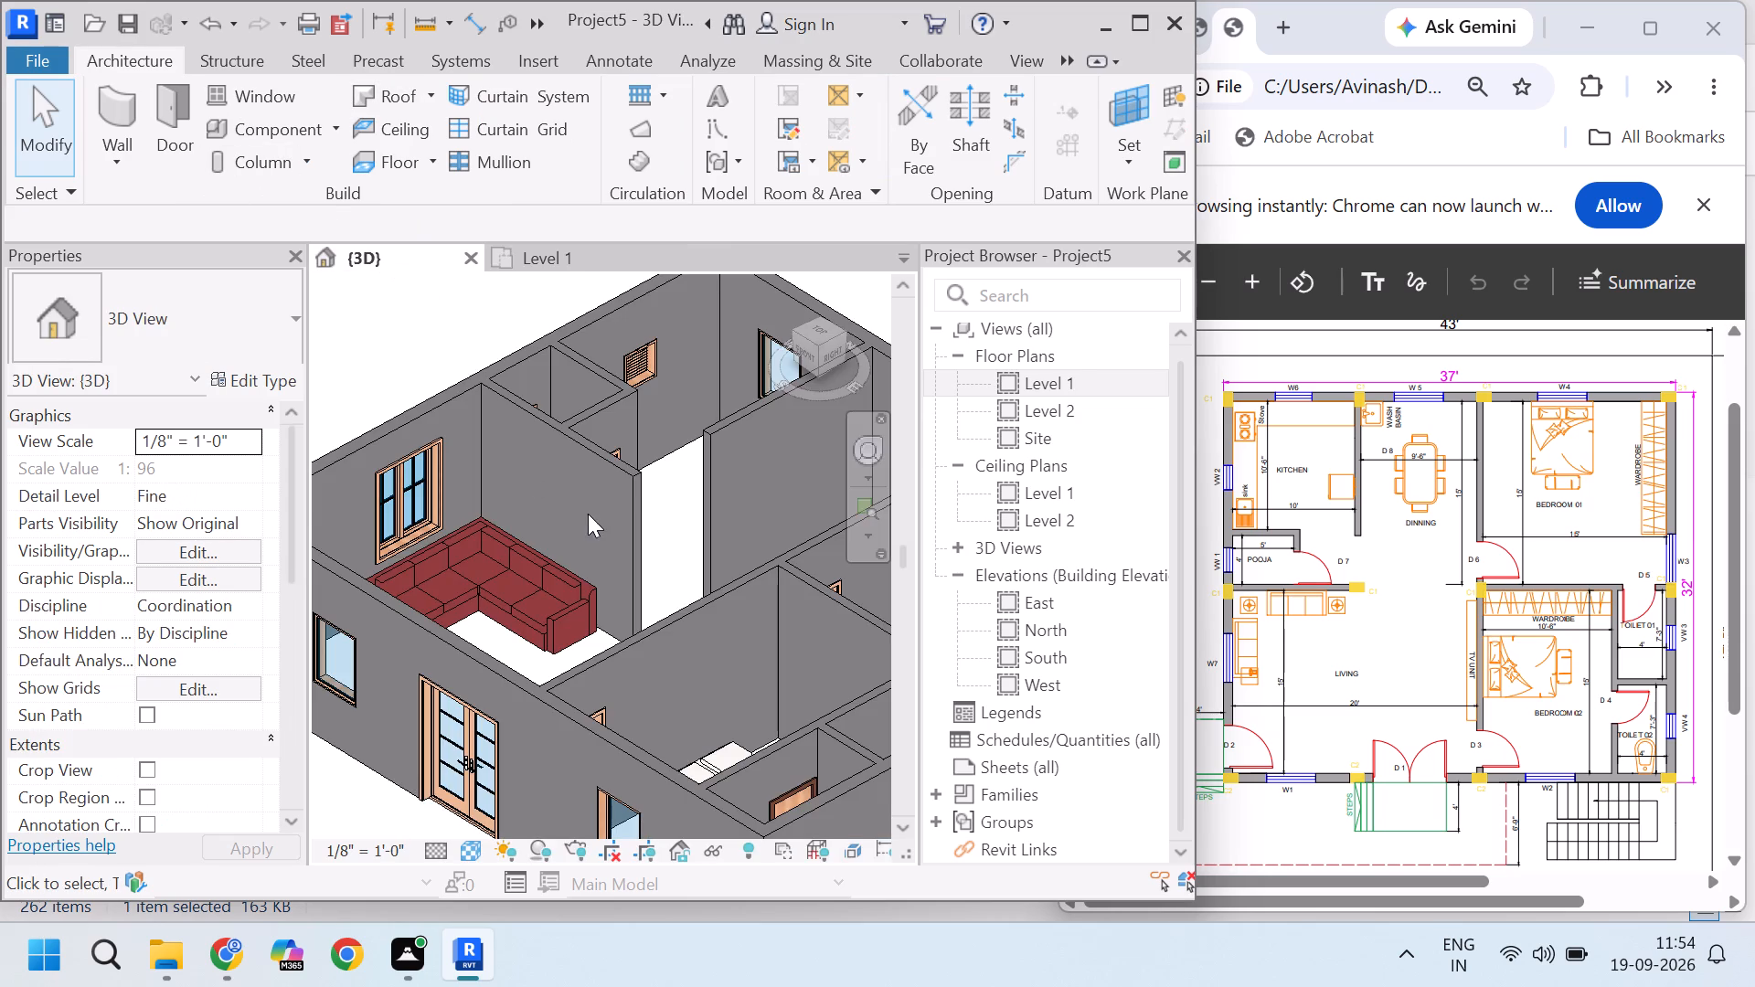
scroll(607, 544, "down", 4)
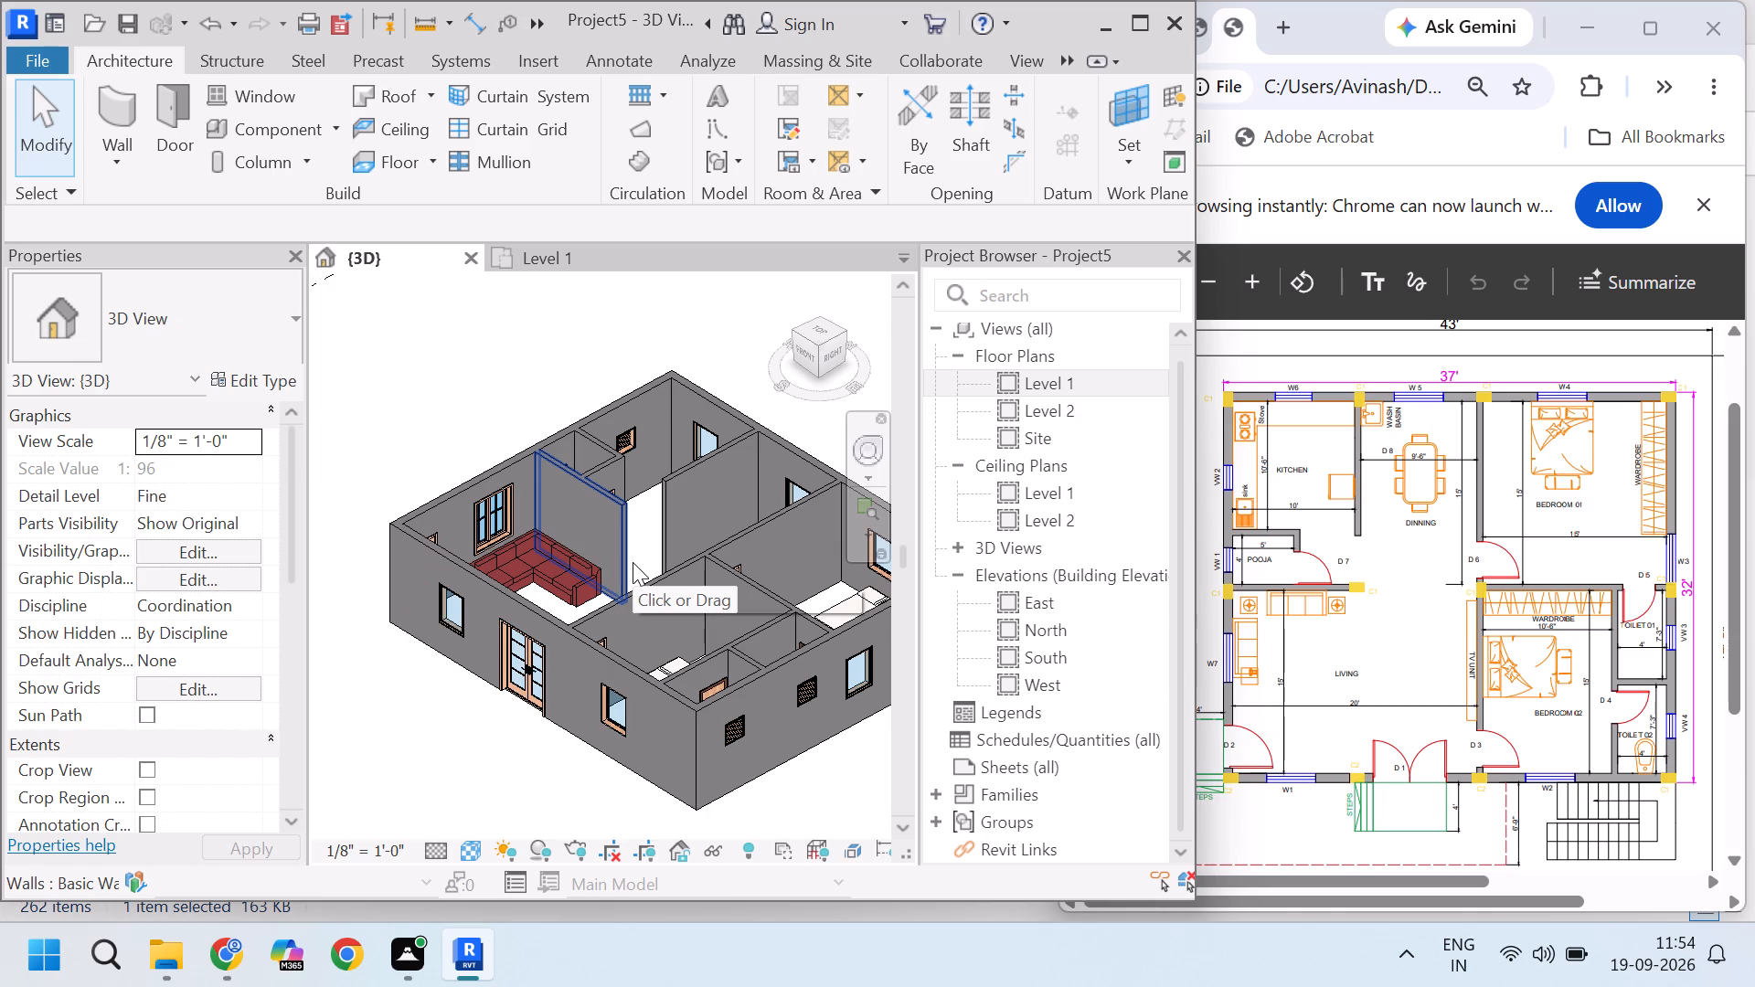
scroll(595, 542, "down", 1)
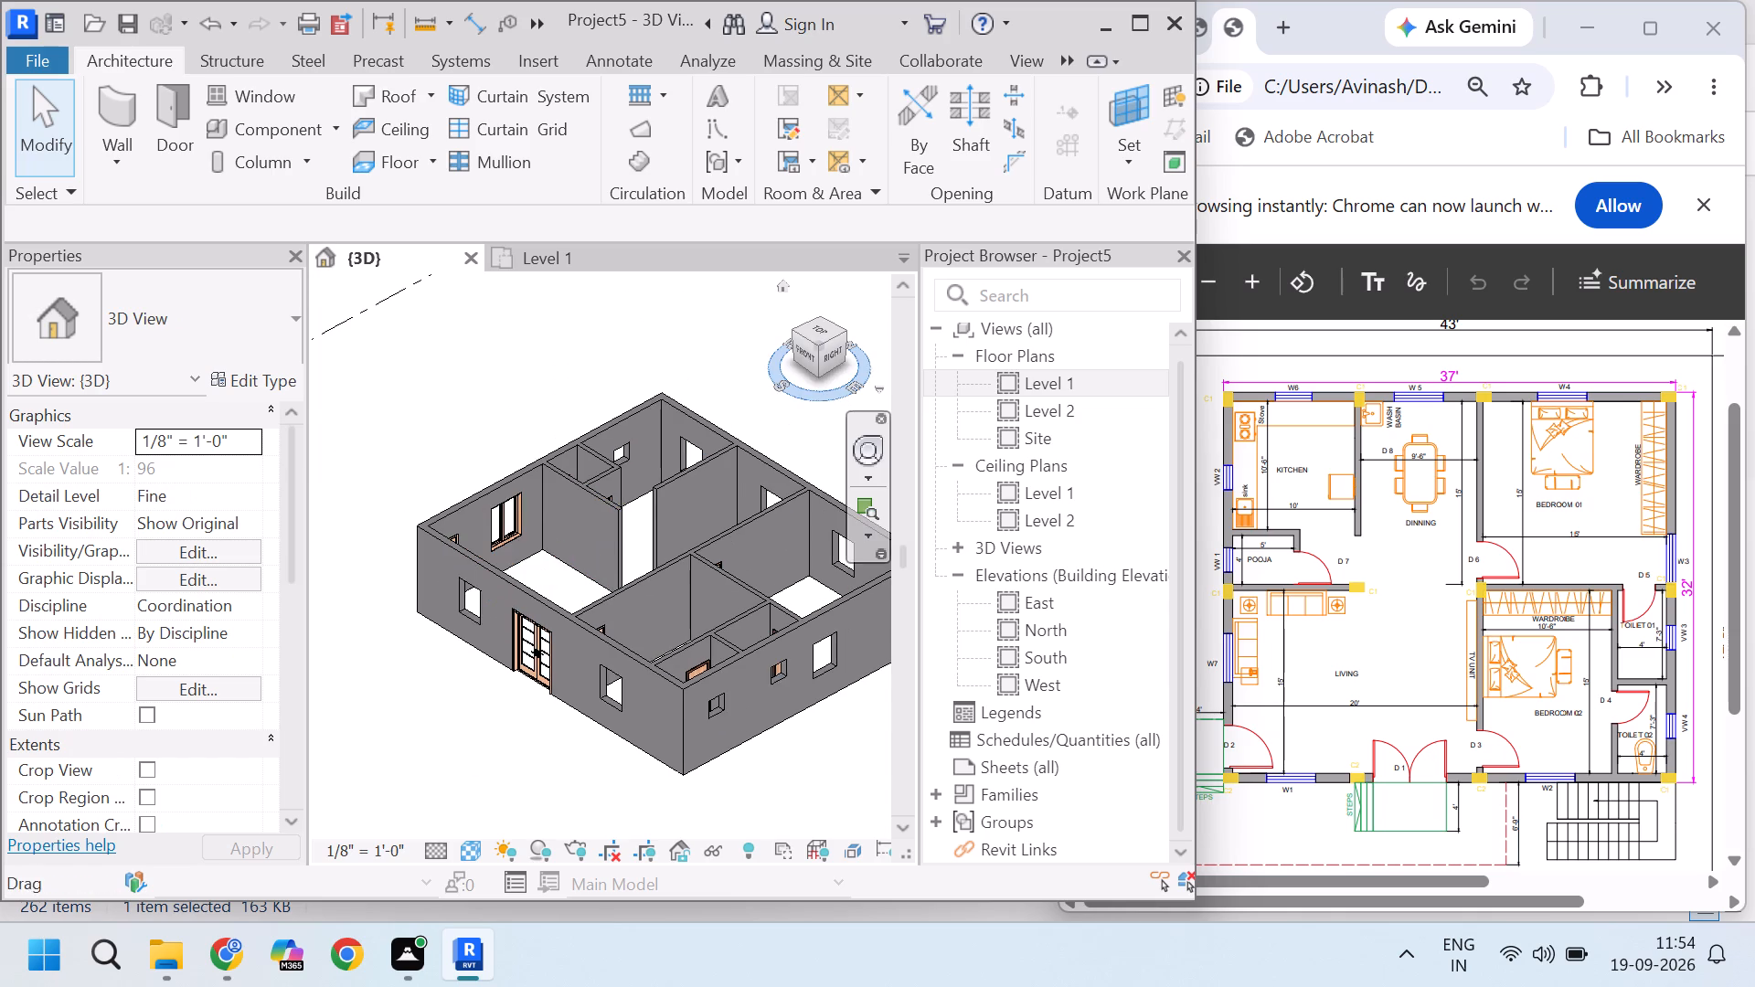
left_click_drag(810, 358, 320, 451)
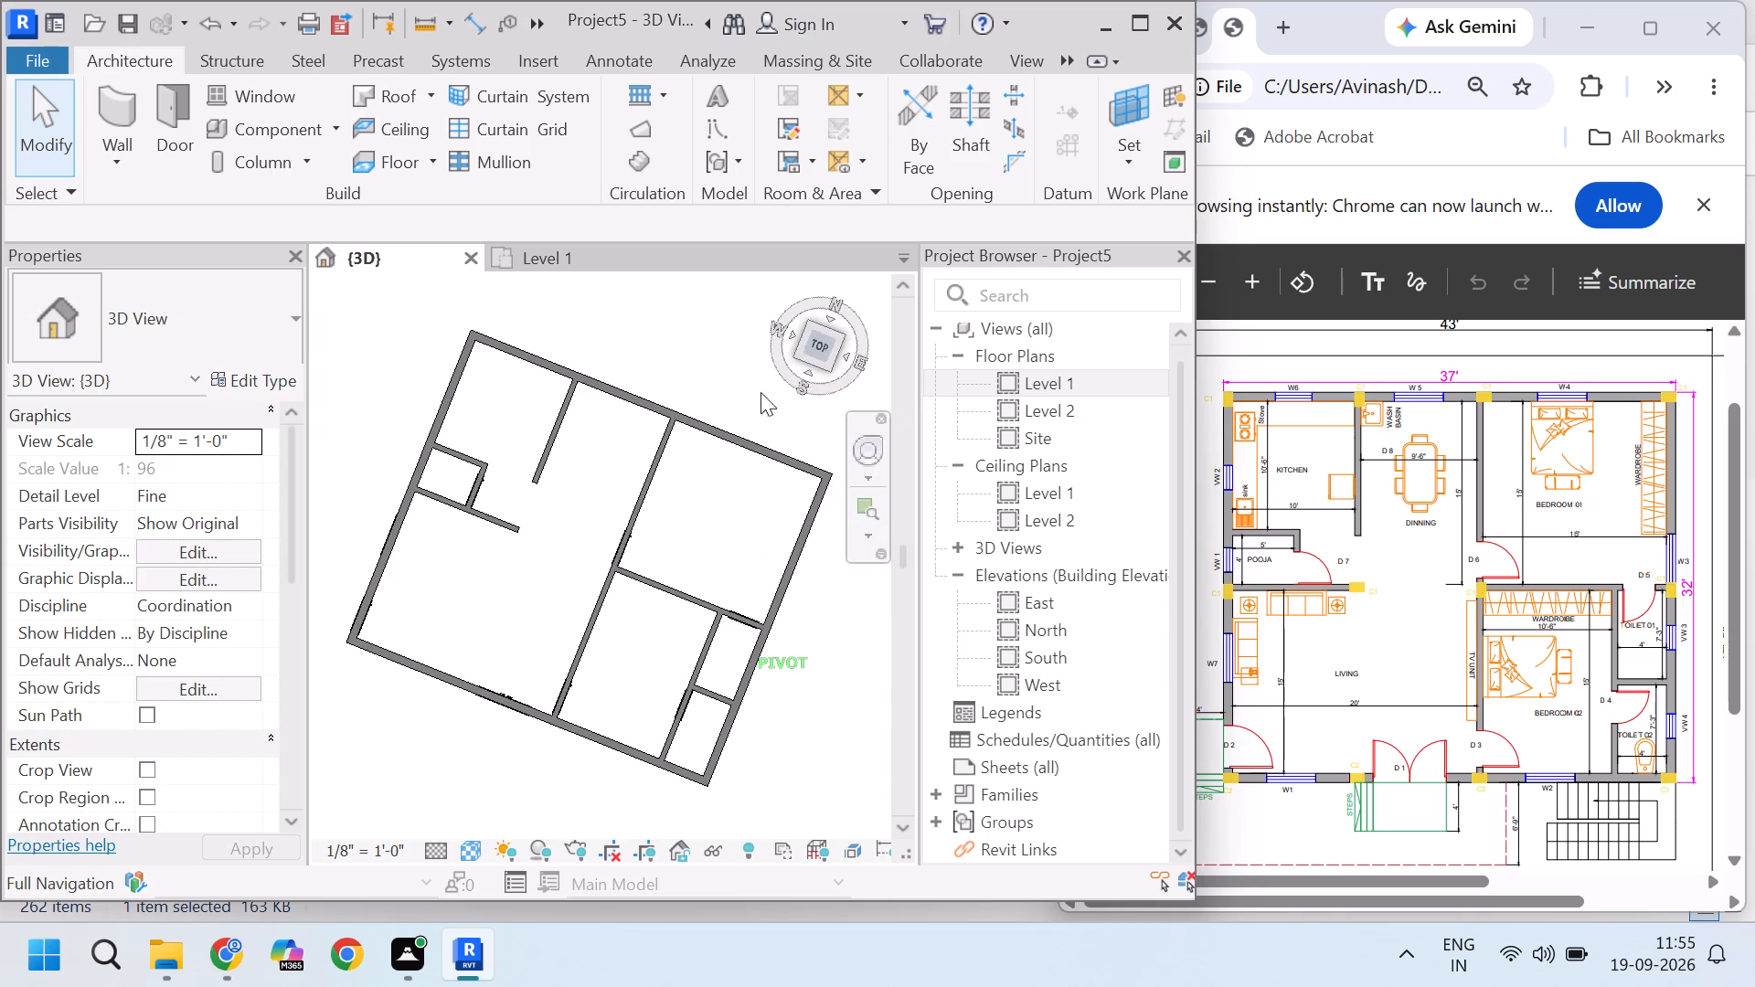
scroll(664, 547, "up", 3)
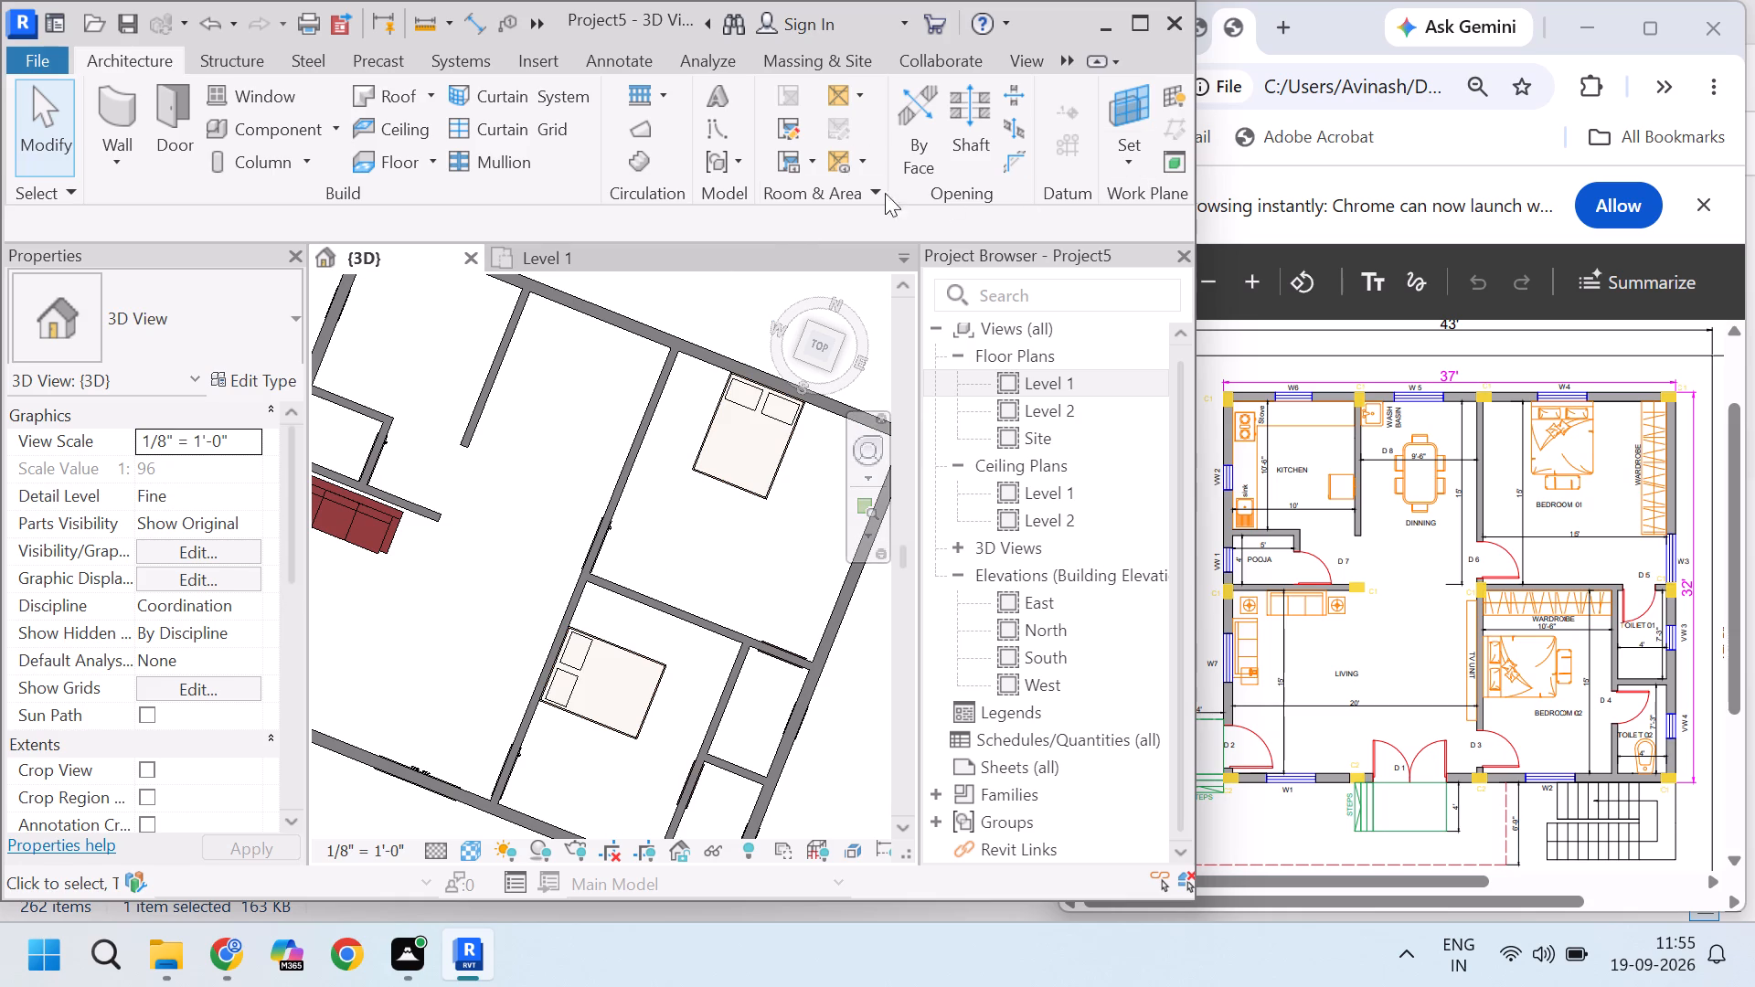
Load the family WC Seat with Cistern - Wall Based (1) from the Downloads folder for placement.
left_click(280, 125)
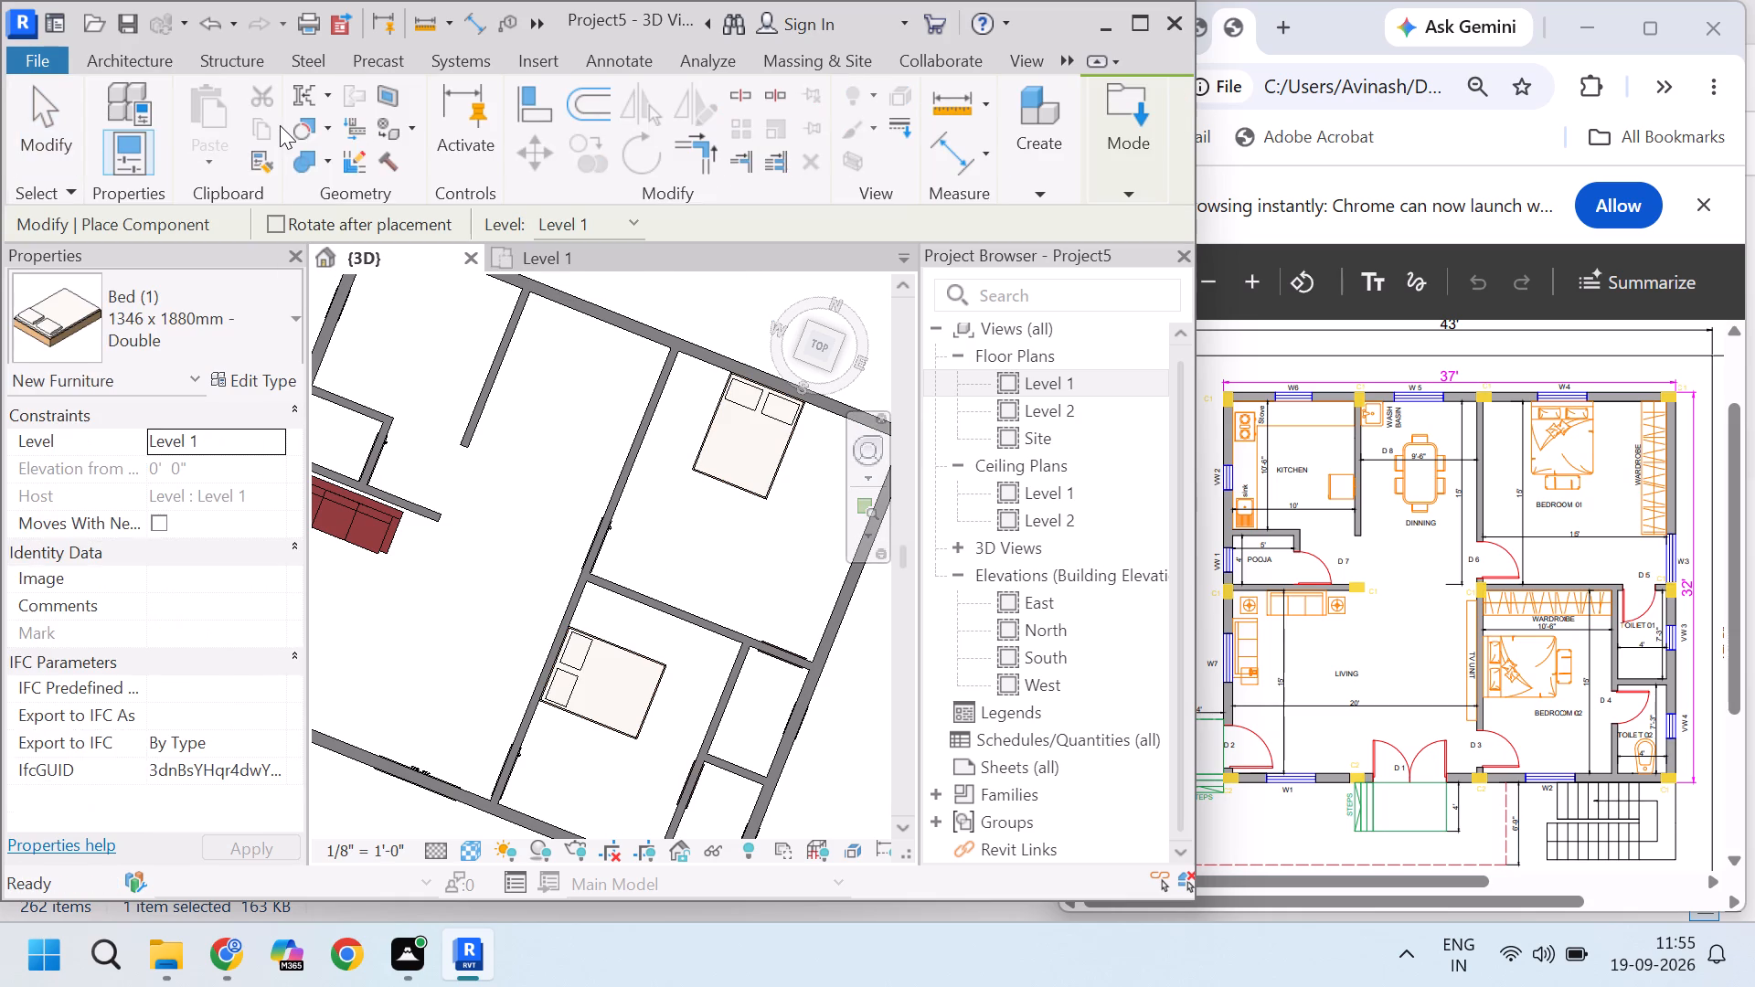
left_click(1131, 191)
left_click(1123, 244)
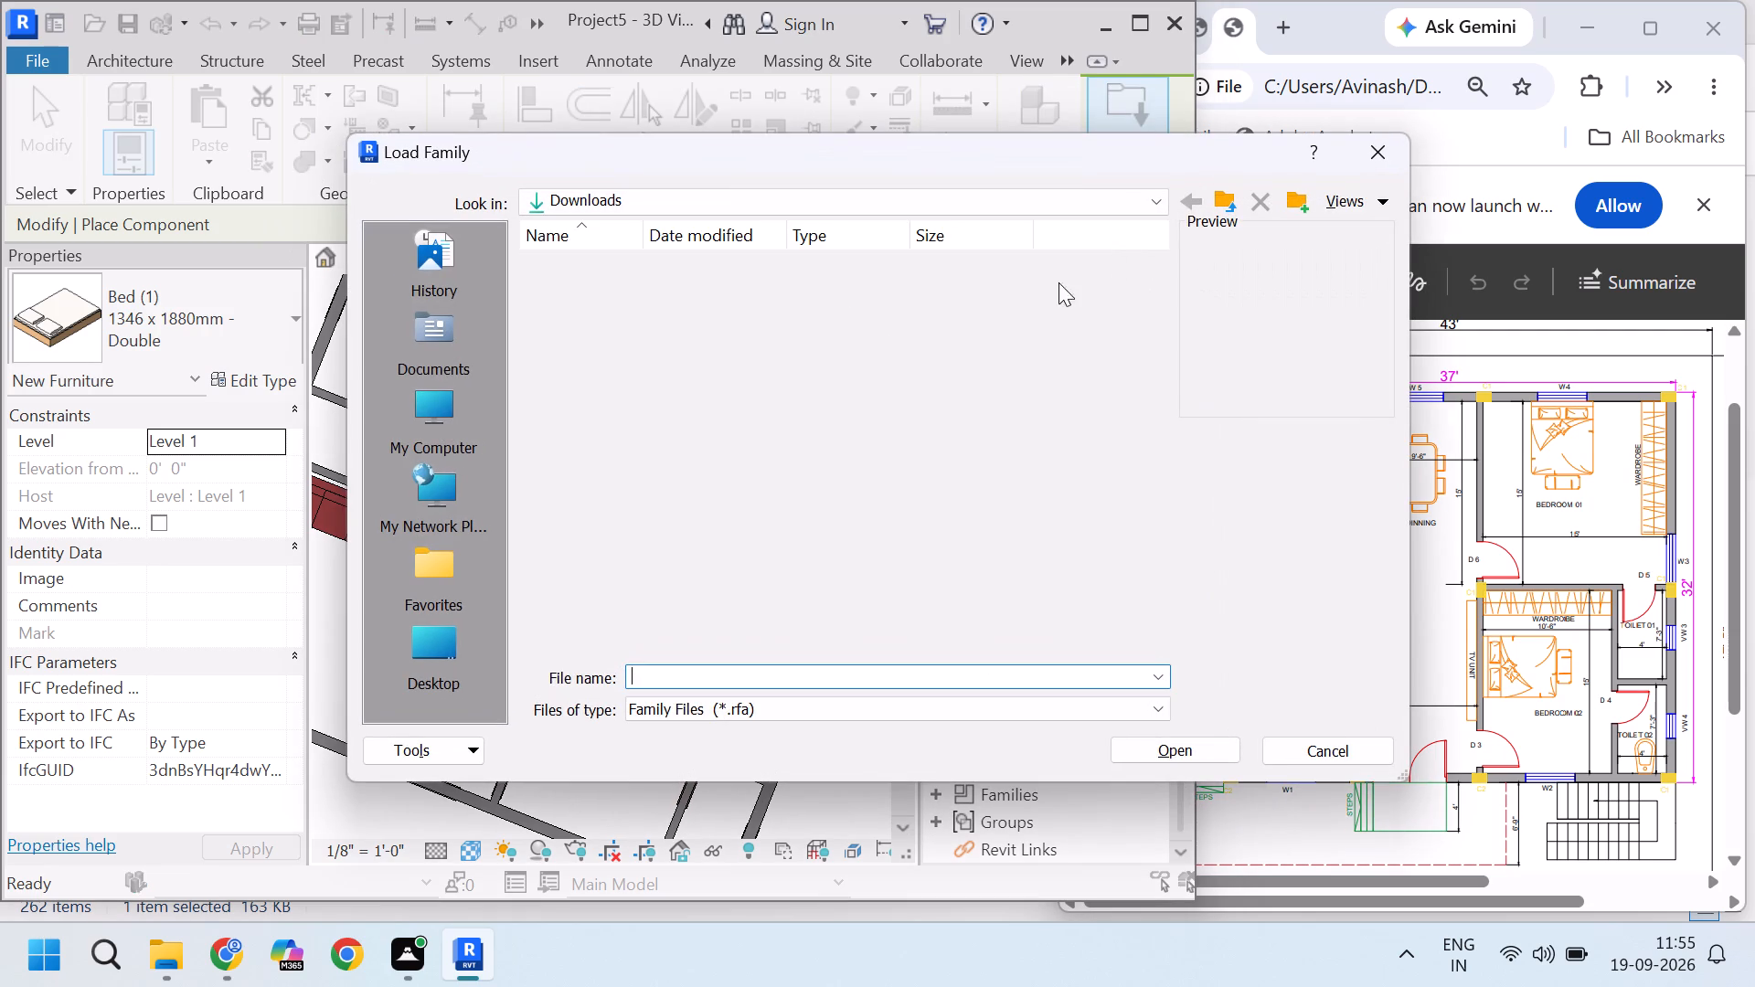
left_click(570, 458)
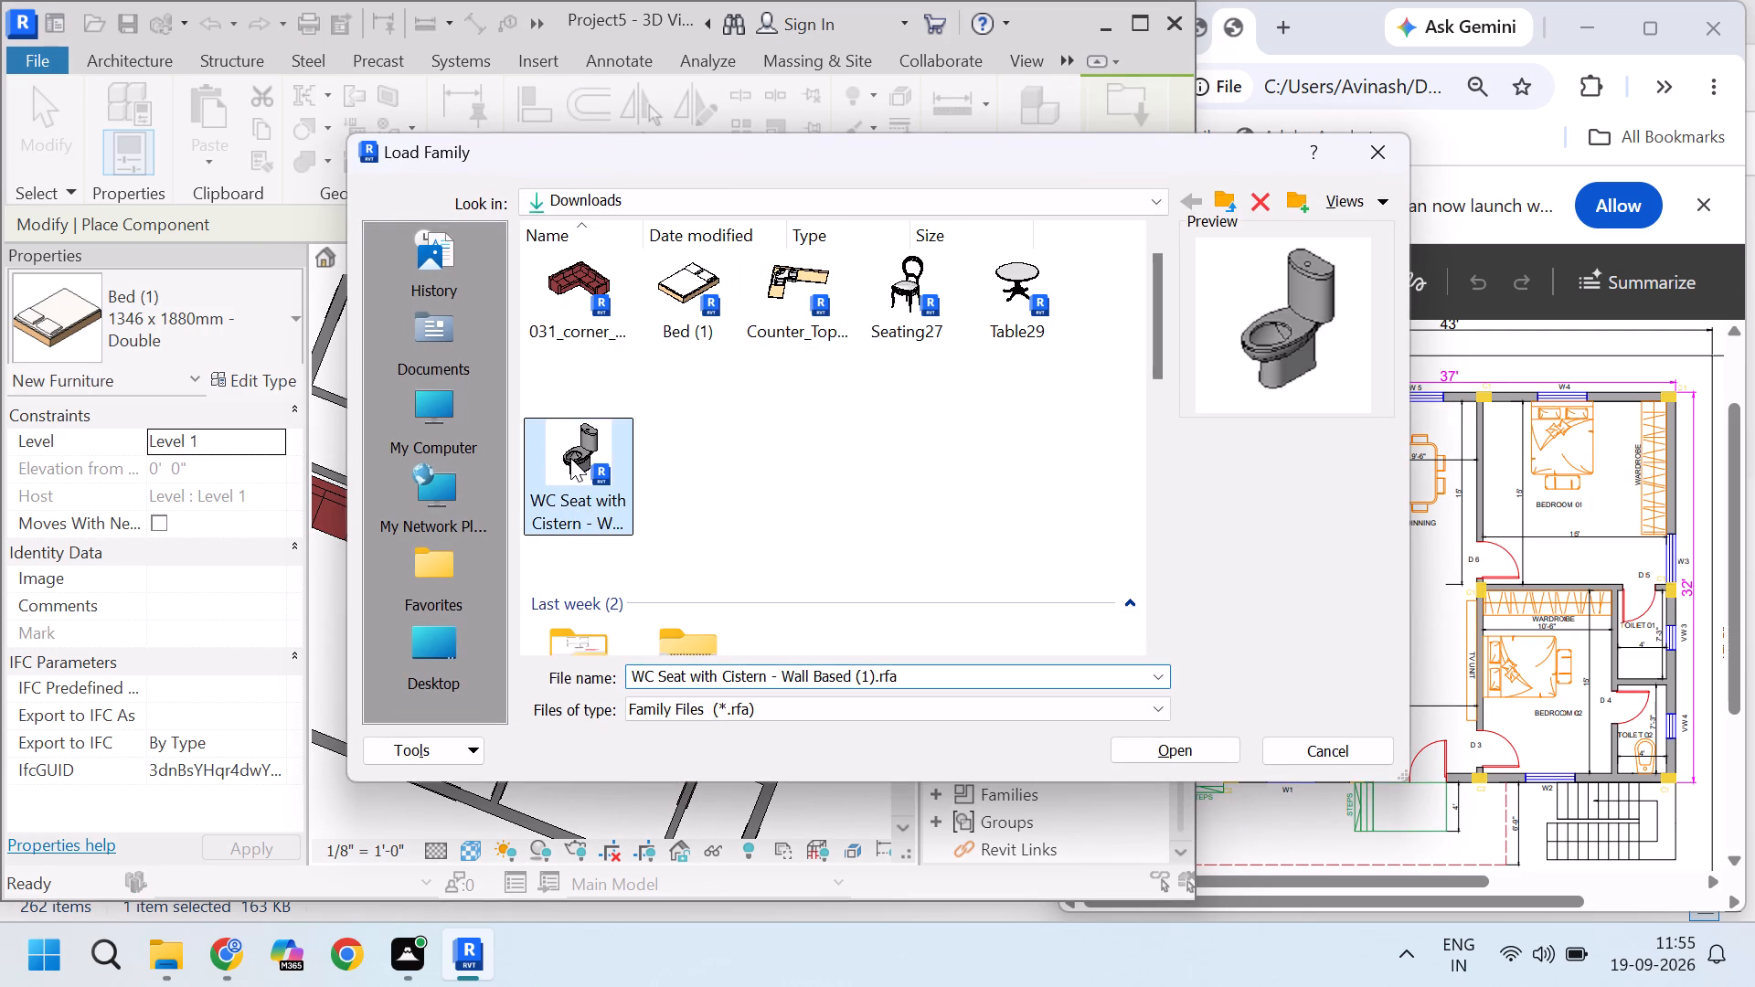
left_click(1216, 757)
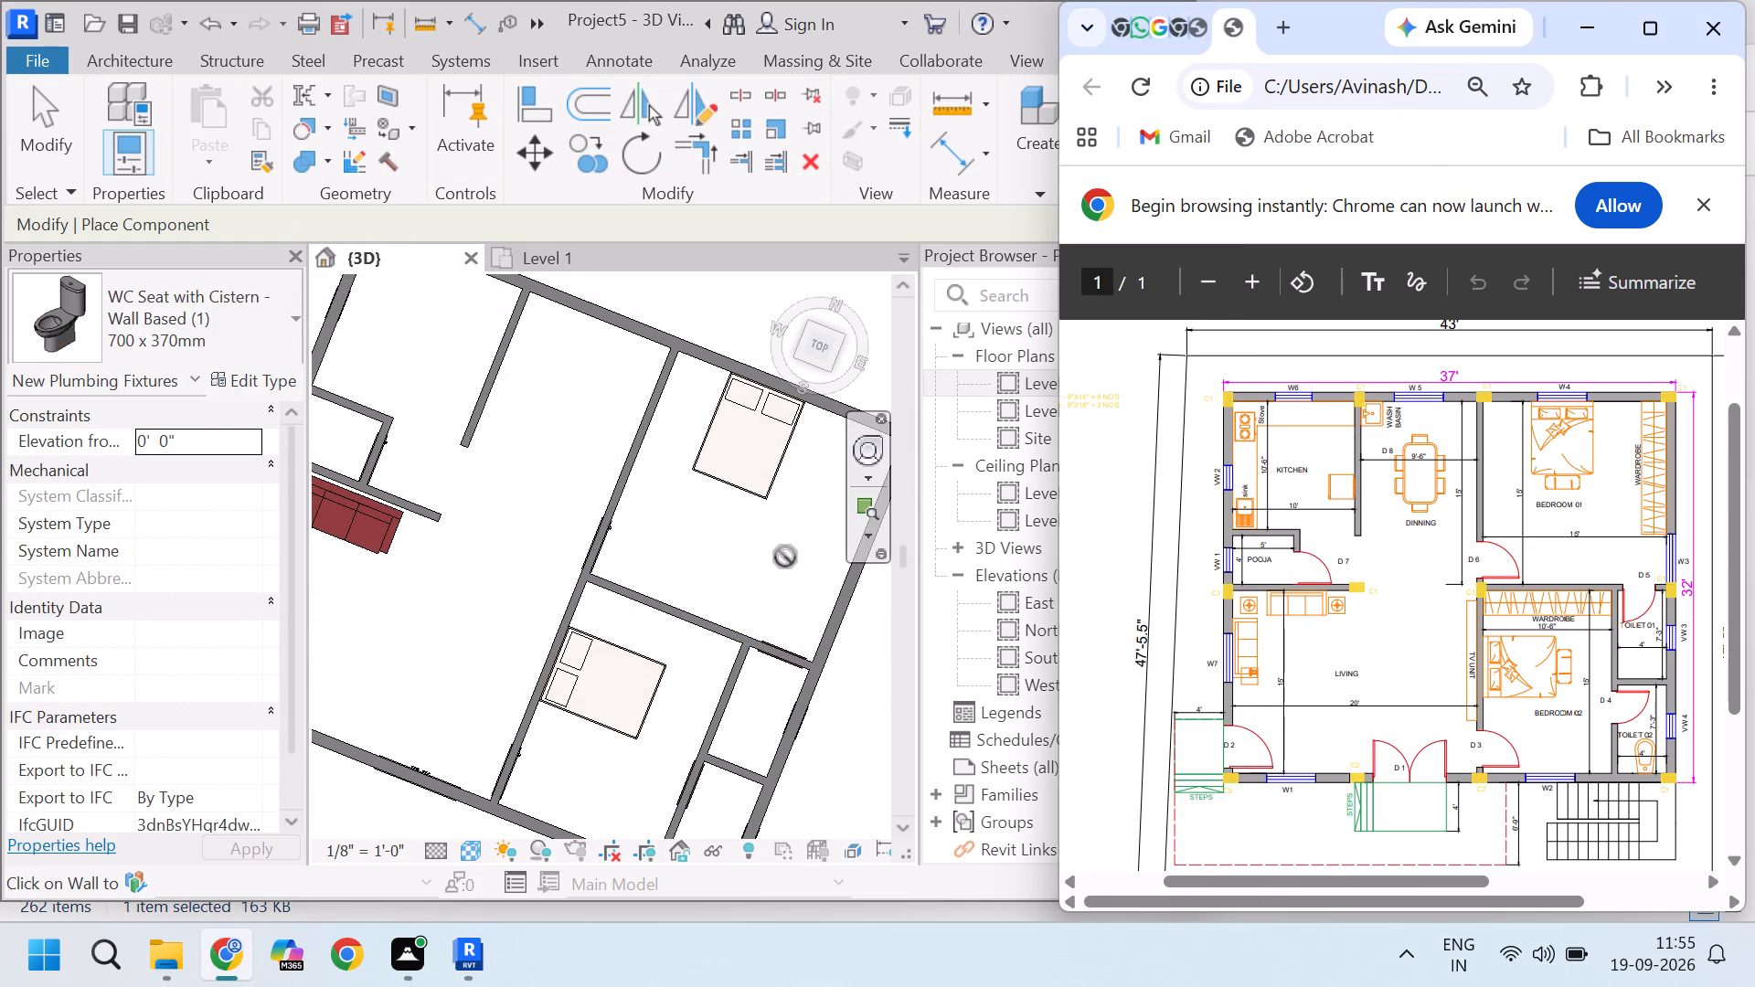
Place the 700 x 370mm WC on Toilet 02's south wall in the Level 1 plan, about 1' 8" from the east wall's centreline.
scroll(785, 557, "down", 4)
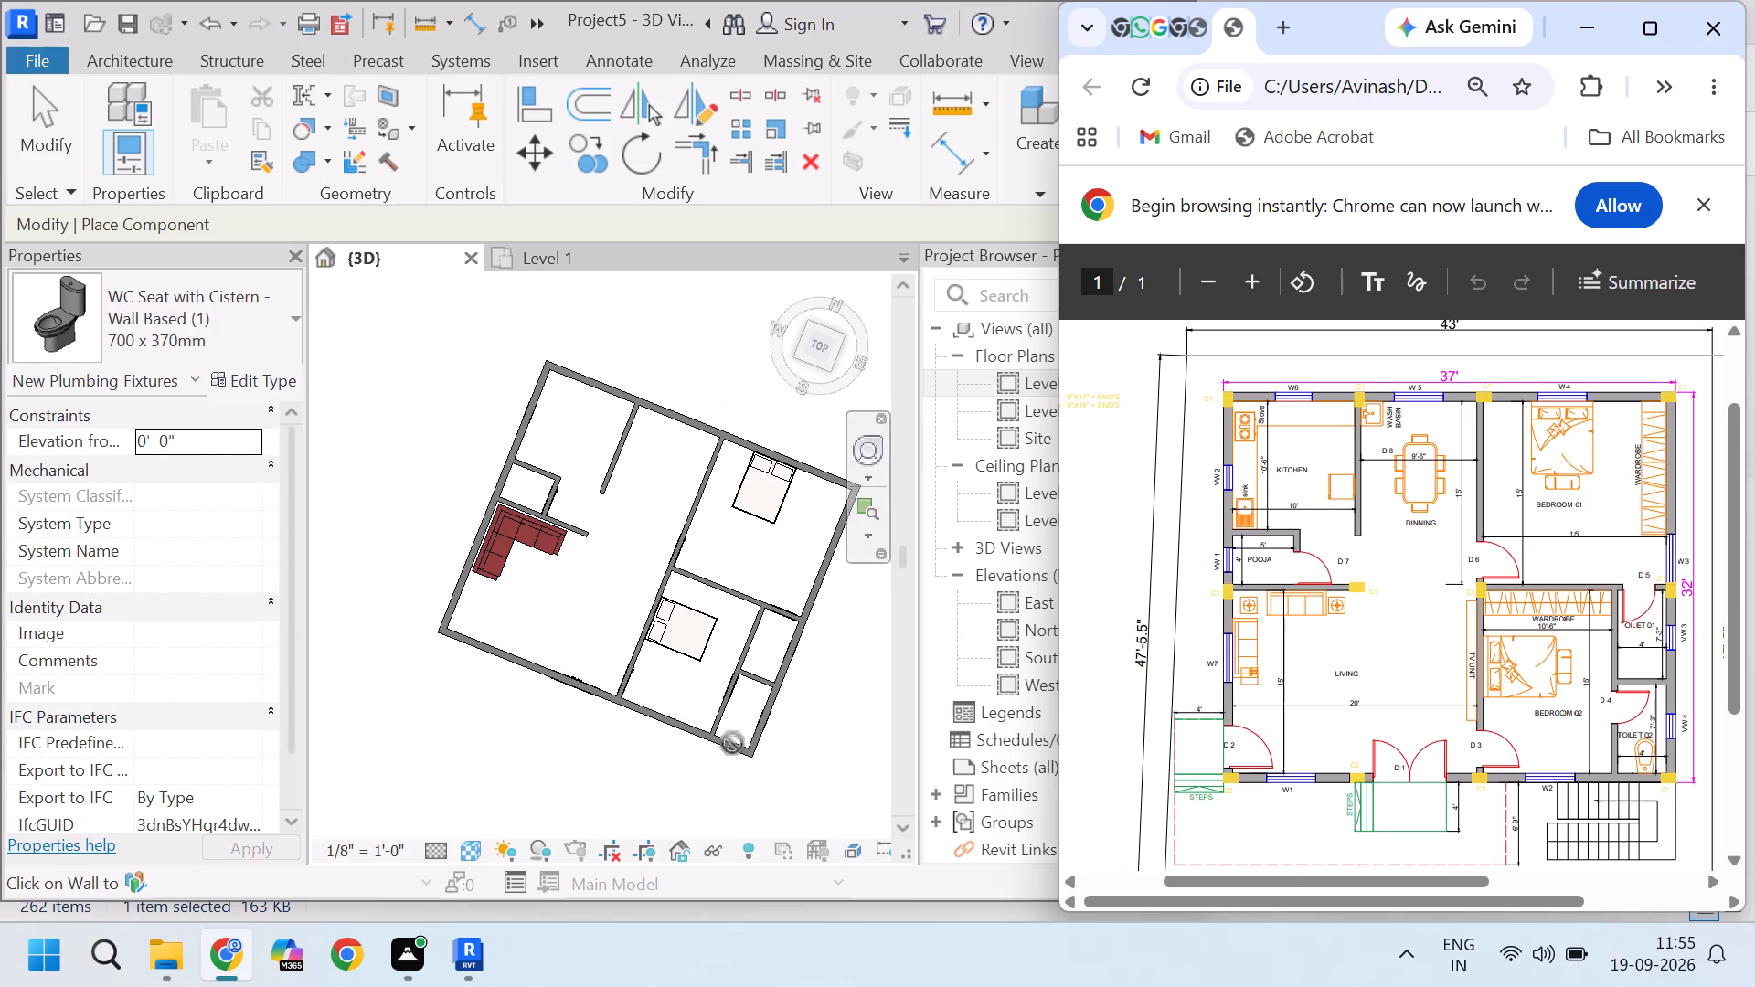
left_click(553, 264)
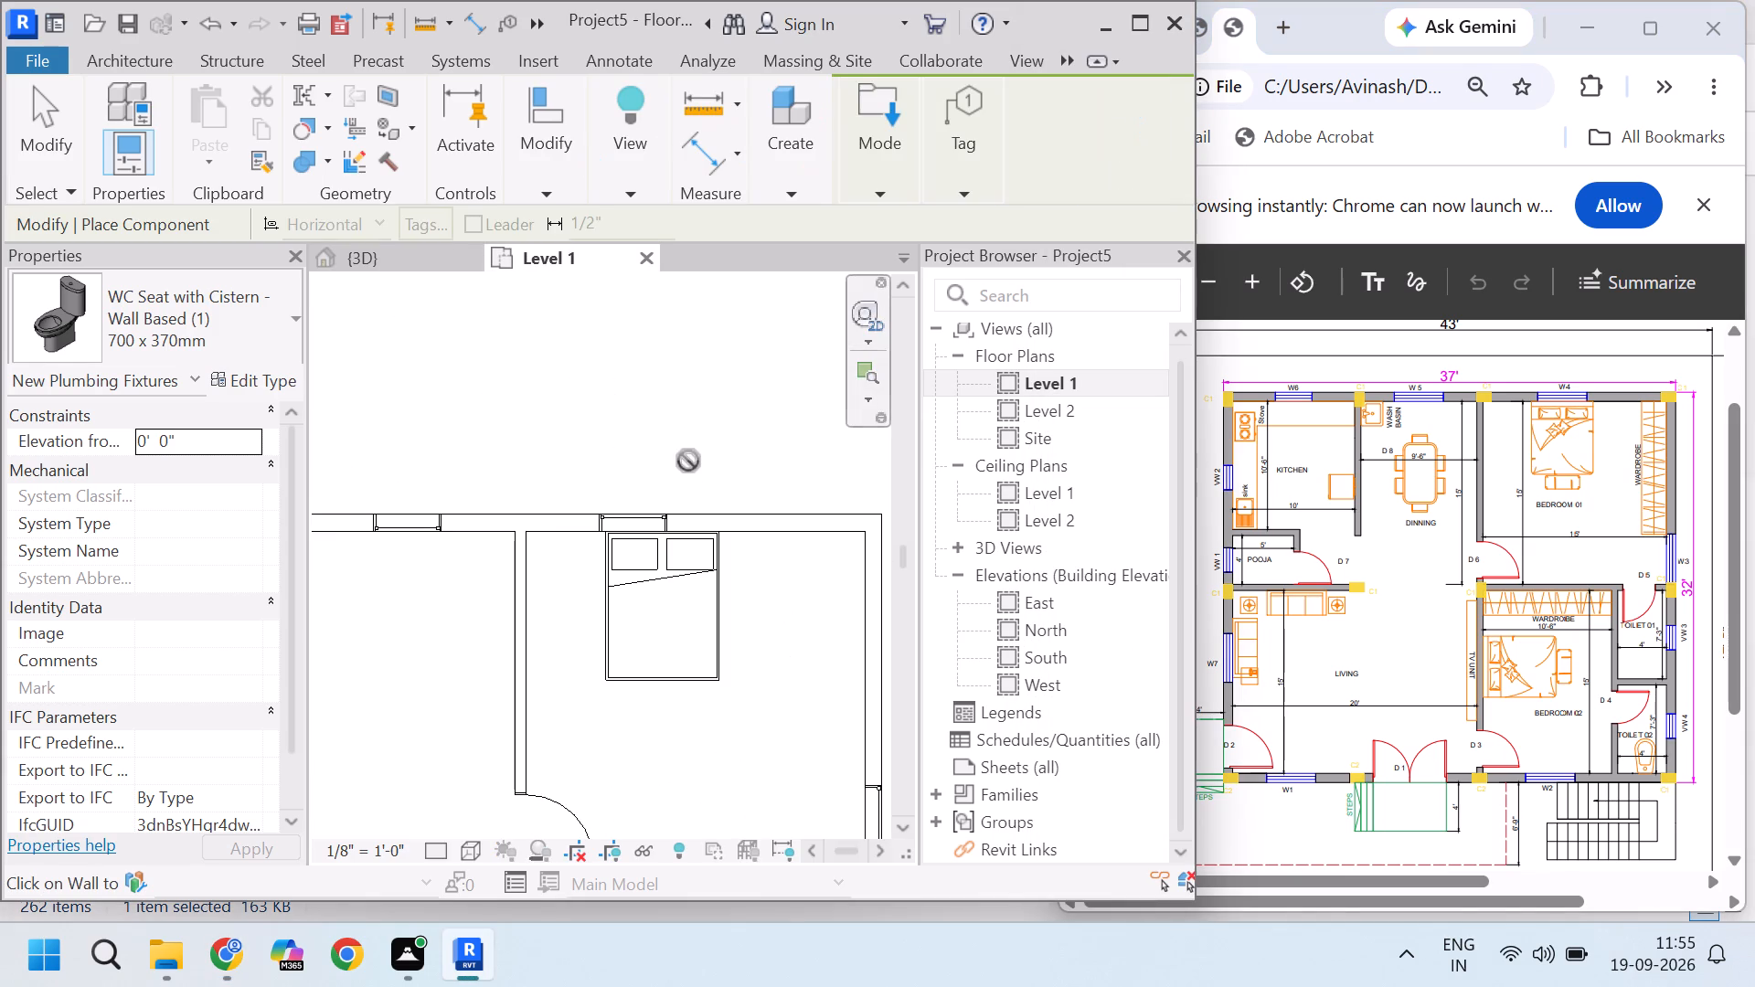
scroll(688, 461, "down", 6)
scroll(757, 785, "up", 8)
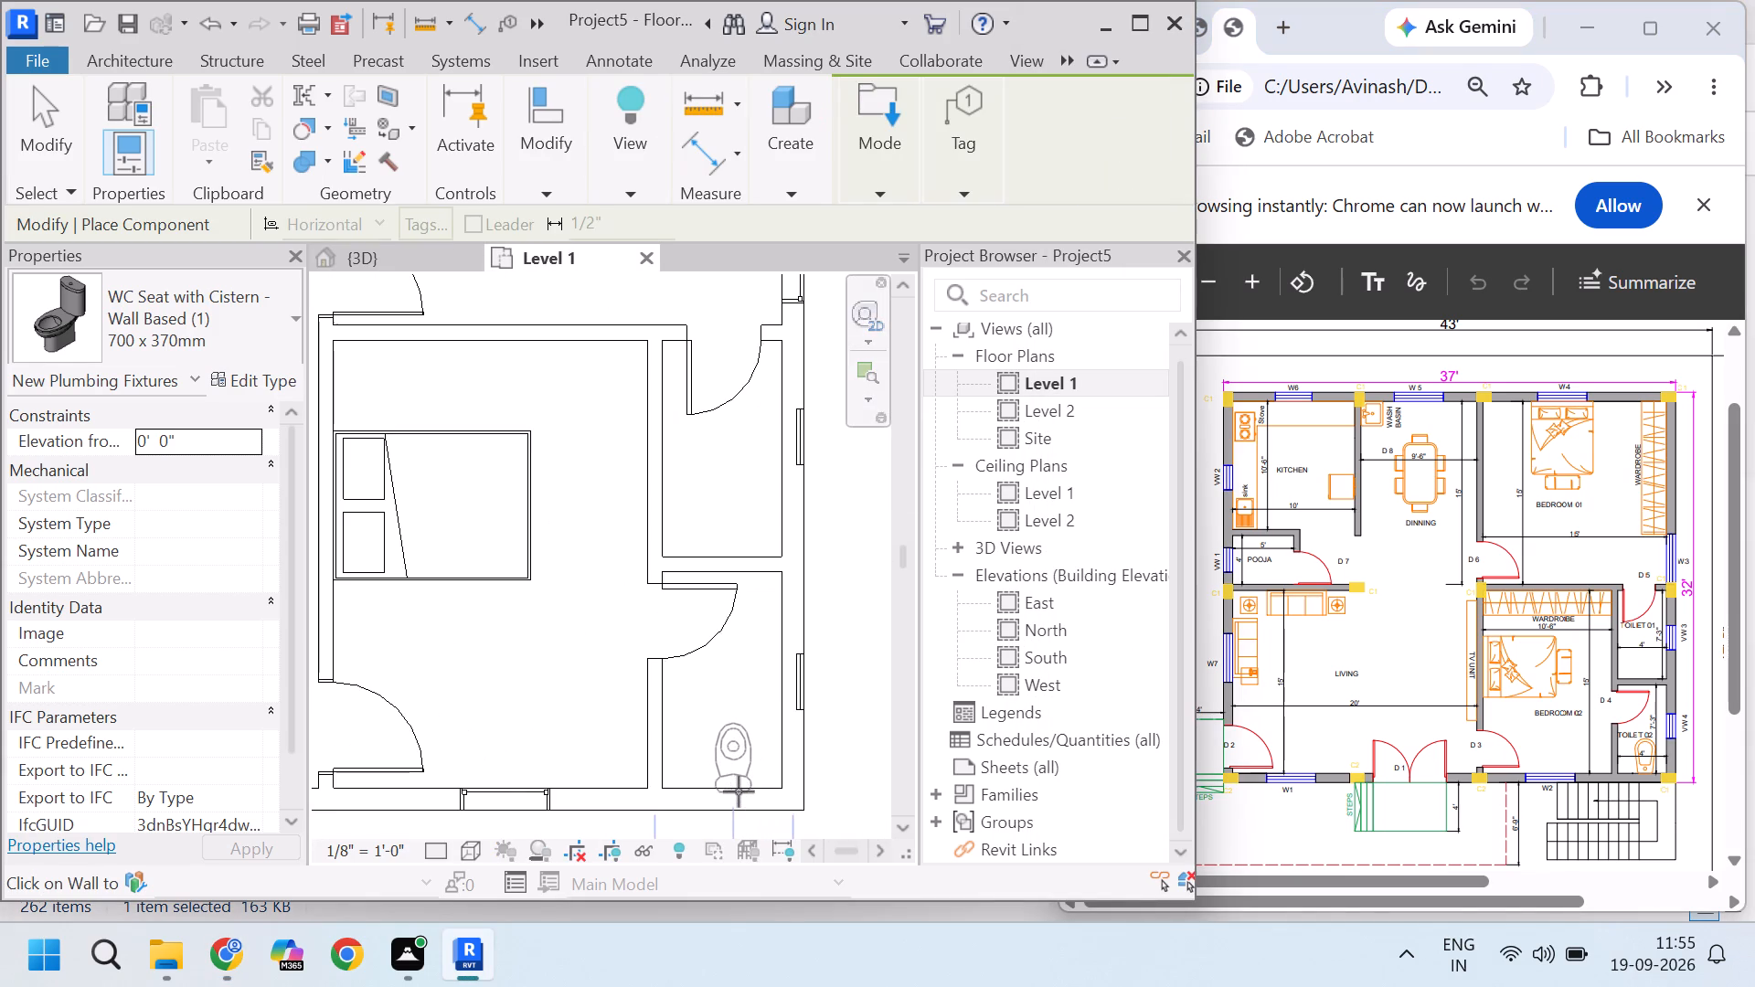
scroll(739, 791, "up", 4)
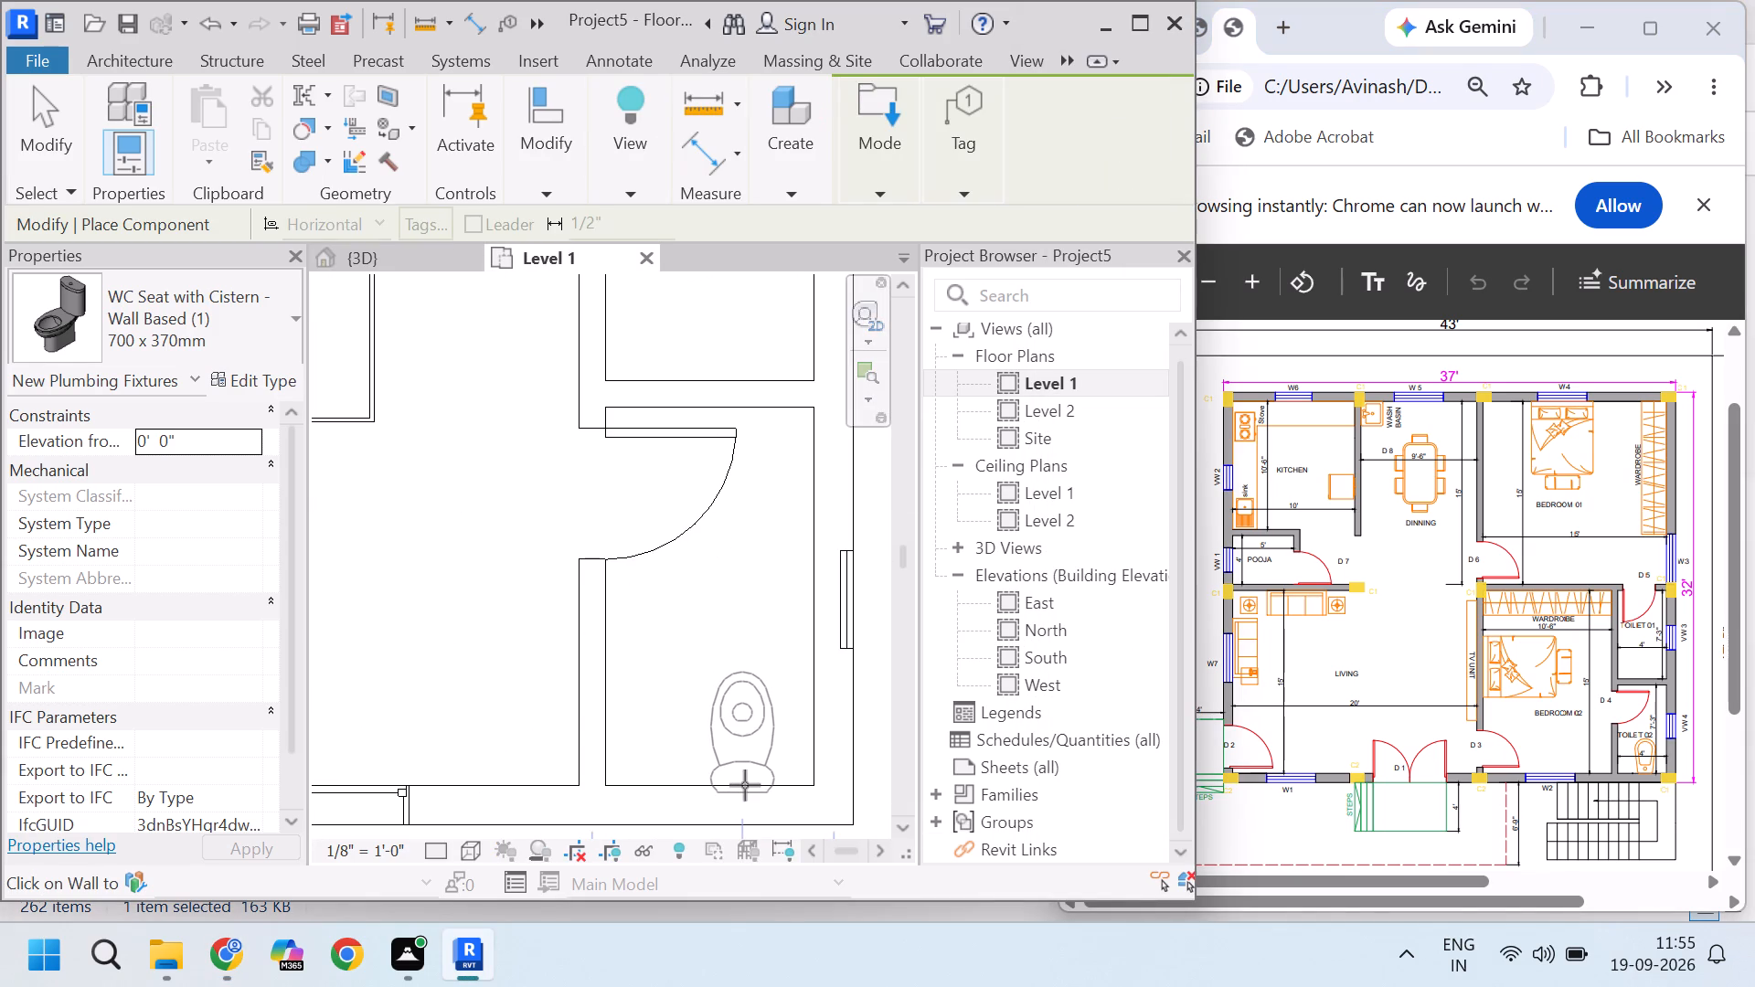
left_click(747, 784)
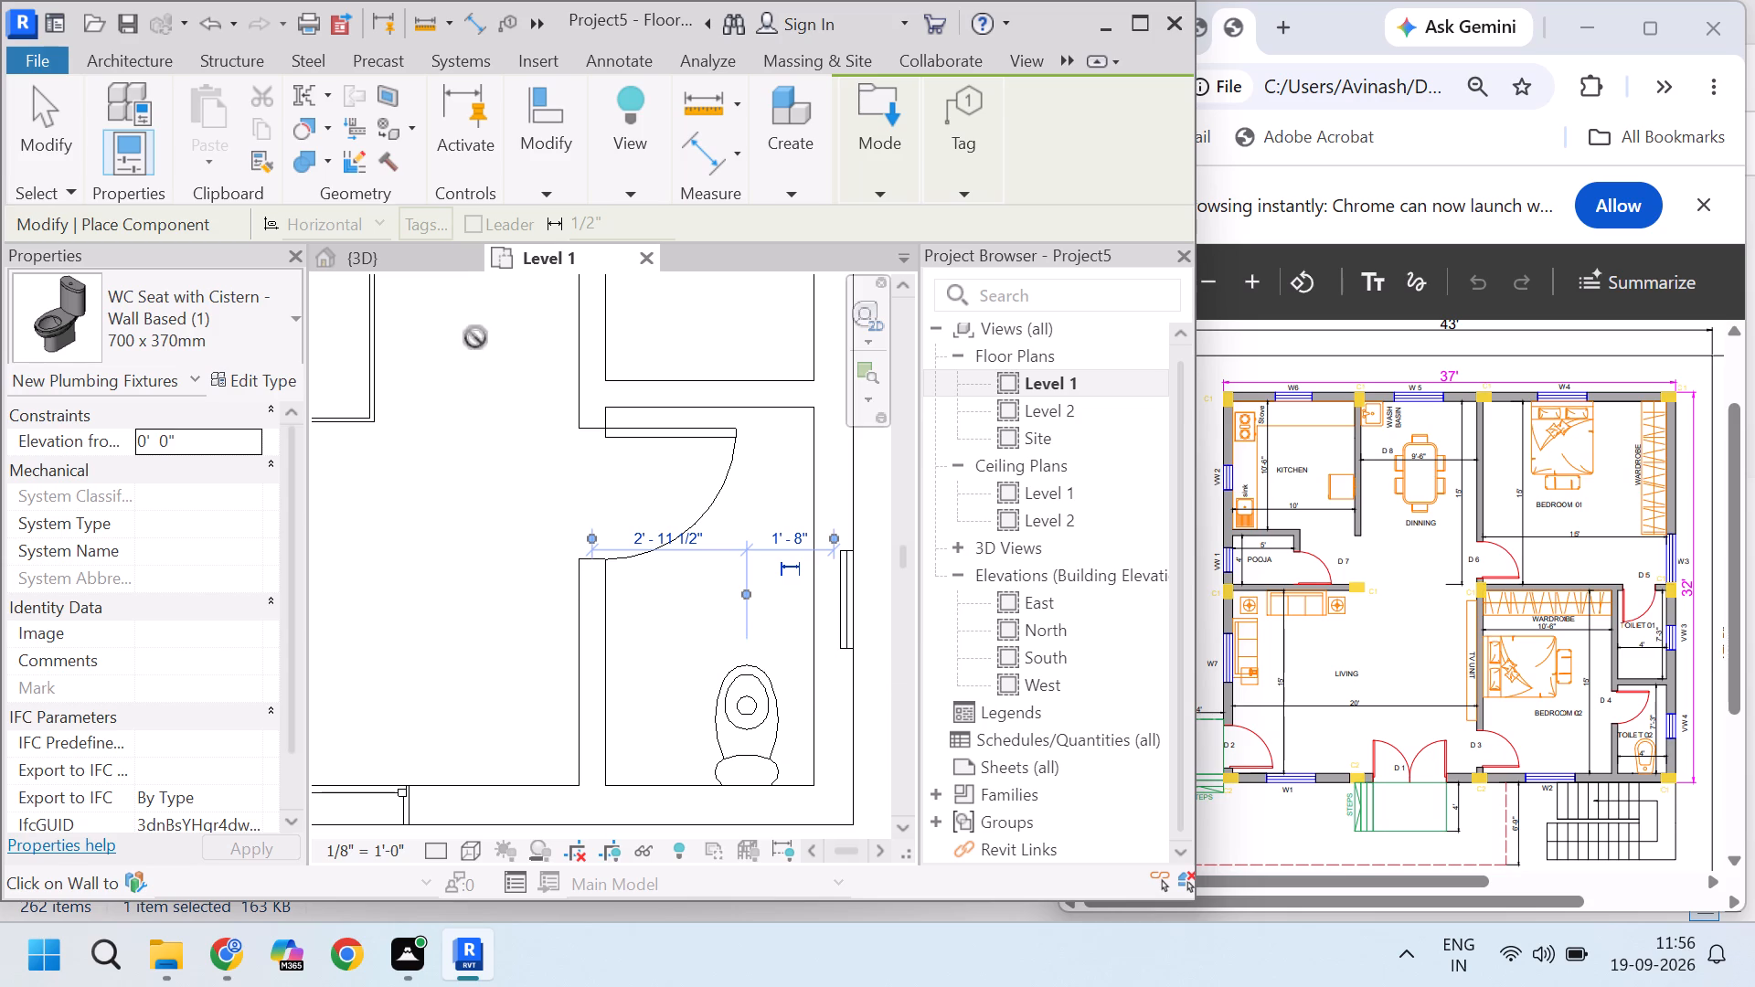
End component placement and examine the WC in Toilet 02 in the 3D view from above.
left_click(340, 247)
scroll(742, 635, "down", 3)
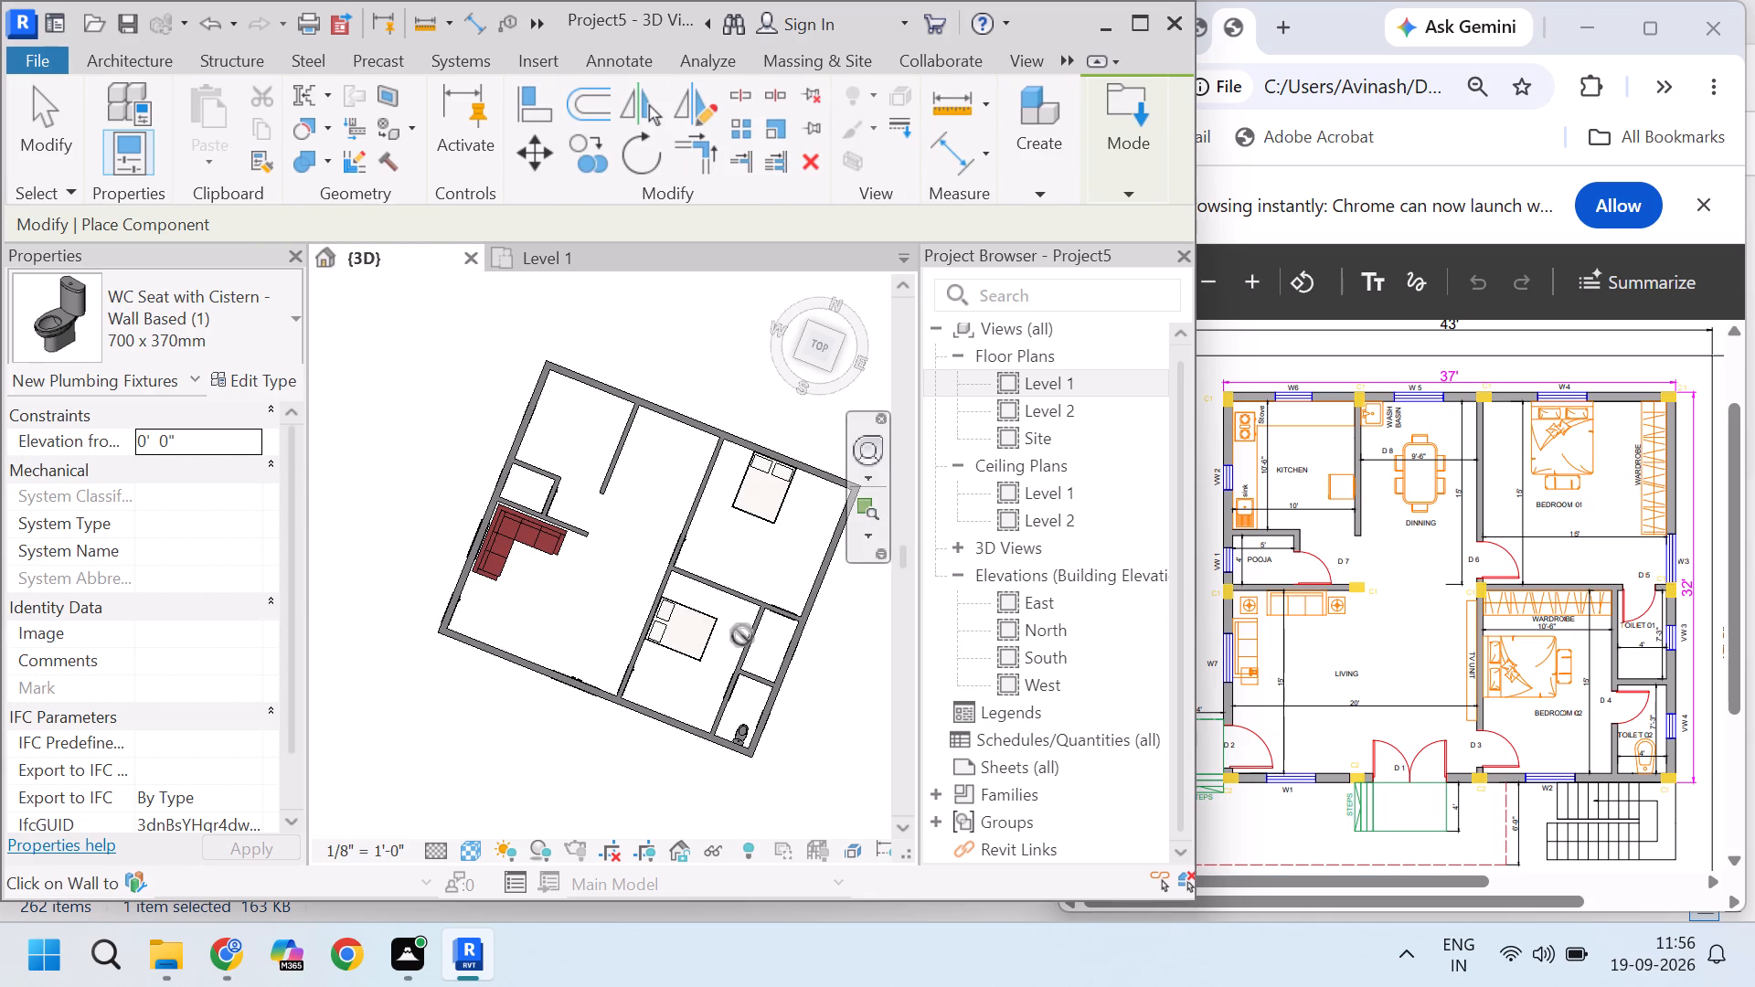
scroll(742, 635, "down", 2)
key("Escape")
key("Escape")
key("Escape")
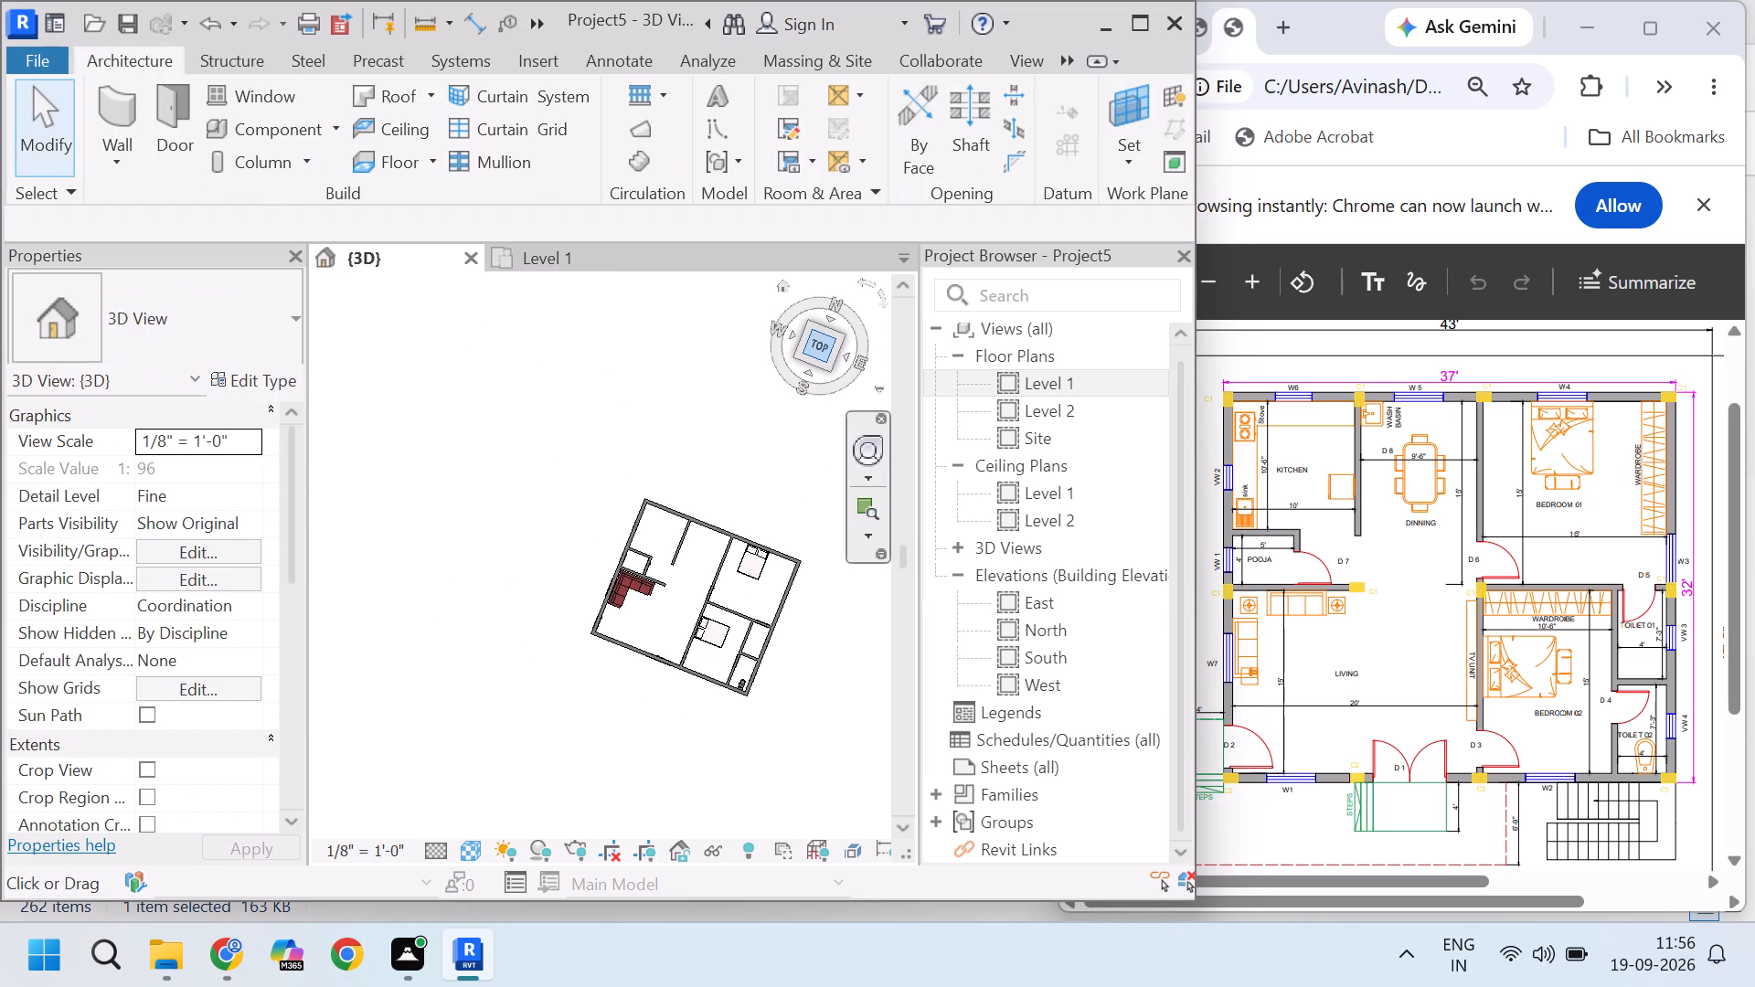
left_click_drag(824, 357, 796, 285)
left_click_drag(824, 355, 701, 362)
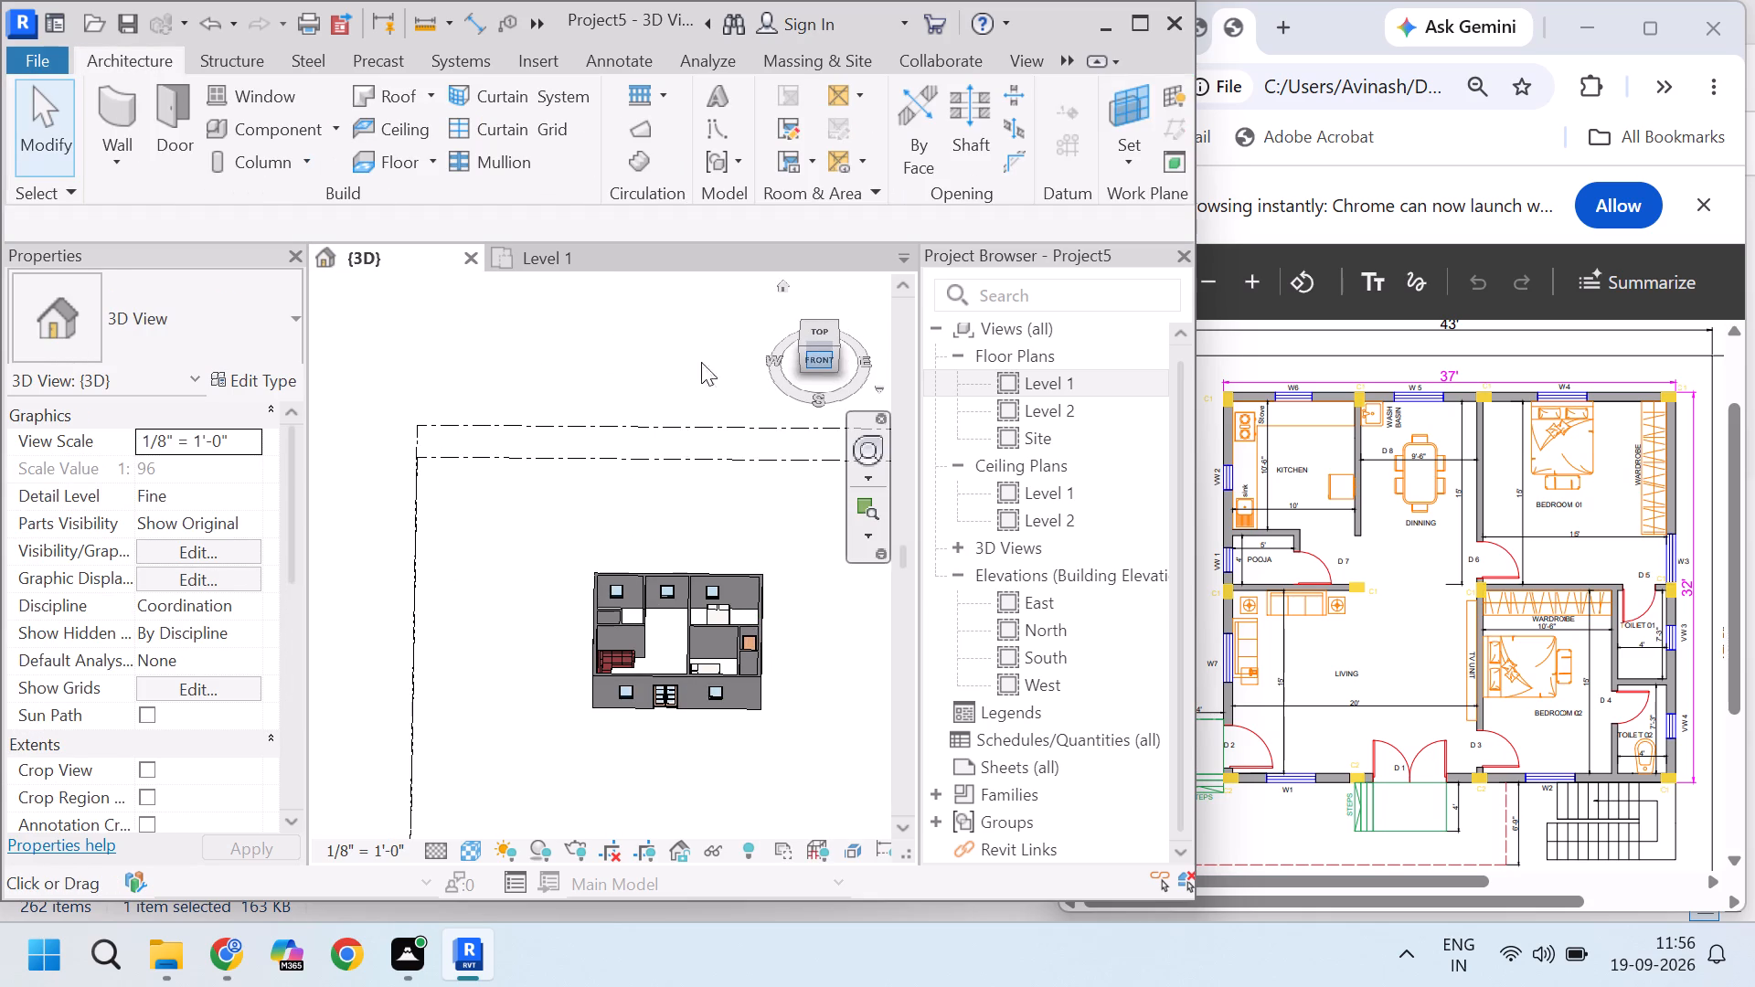
left_click_drag(701, 362, 490, 362)
scroll(812, 607, "up", 3)
scroll(528, 570, "down", 3)
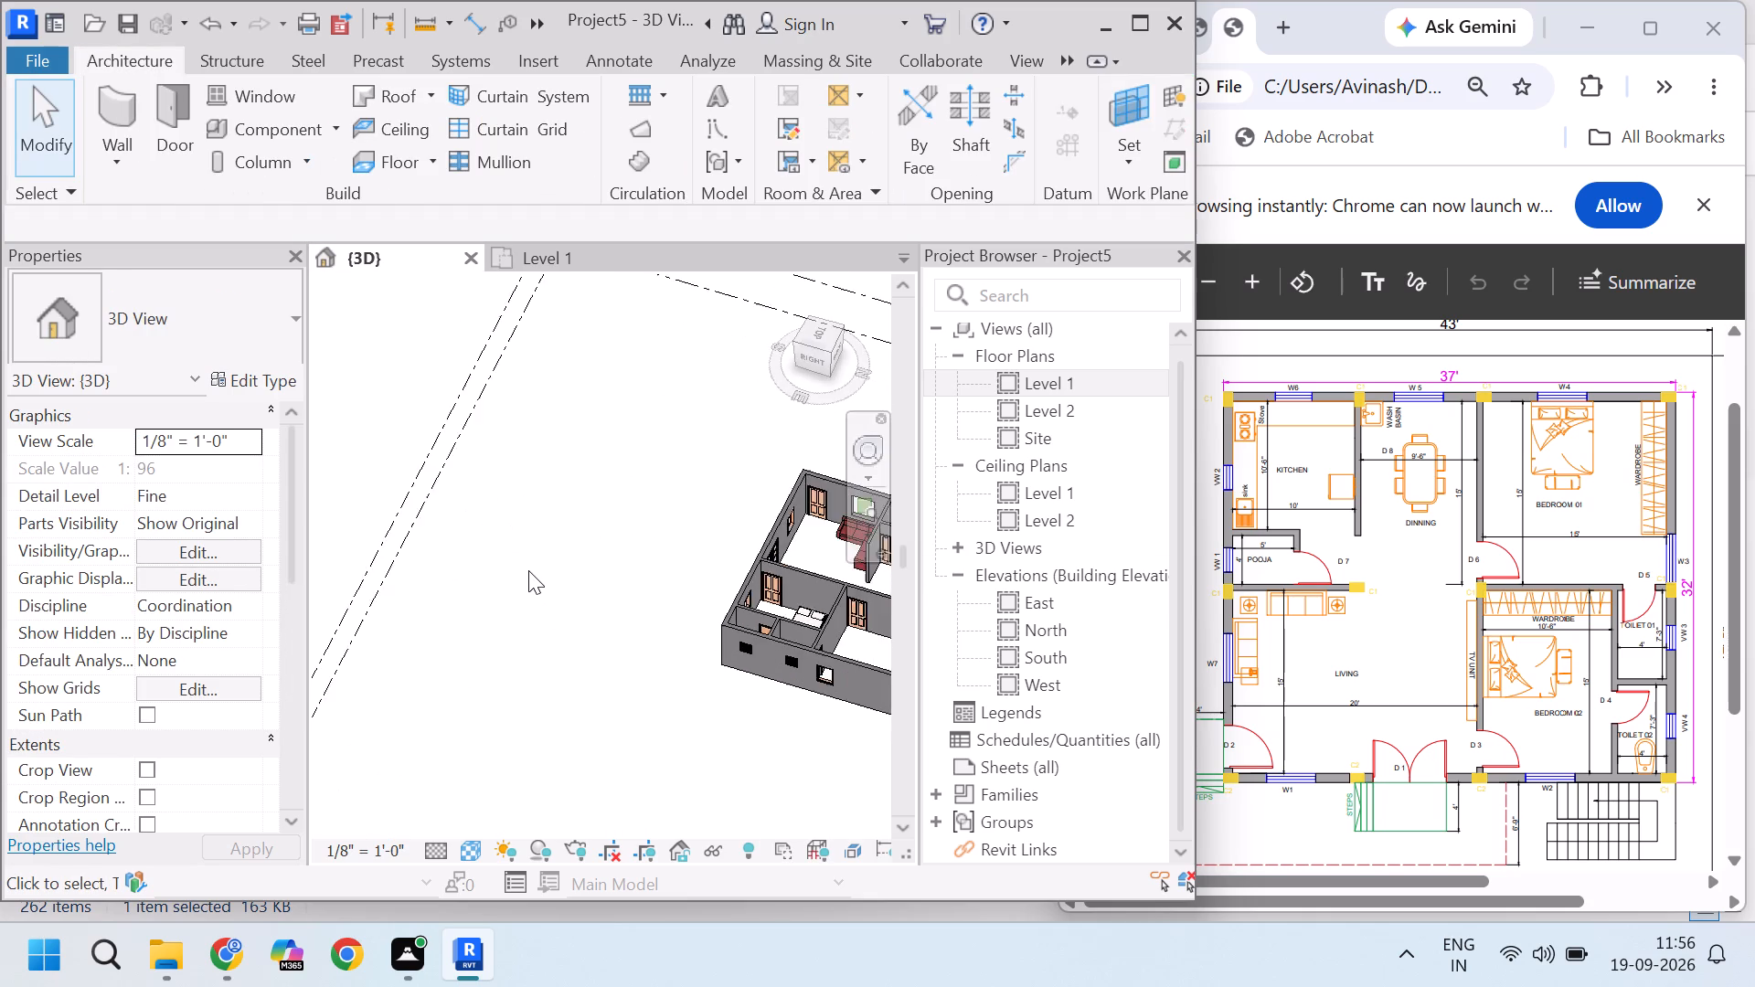
scroll(528, 570, "down", 1)
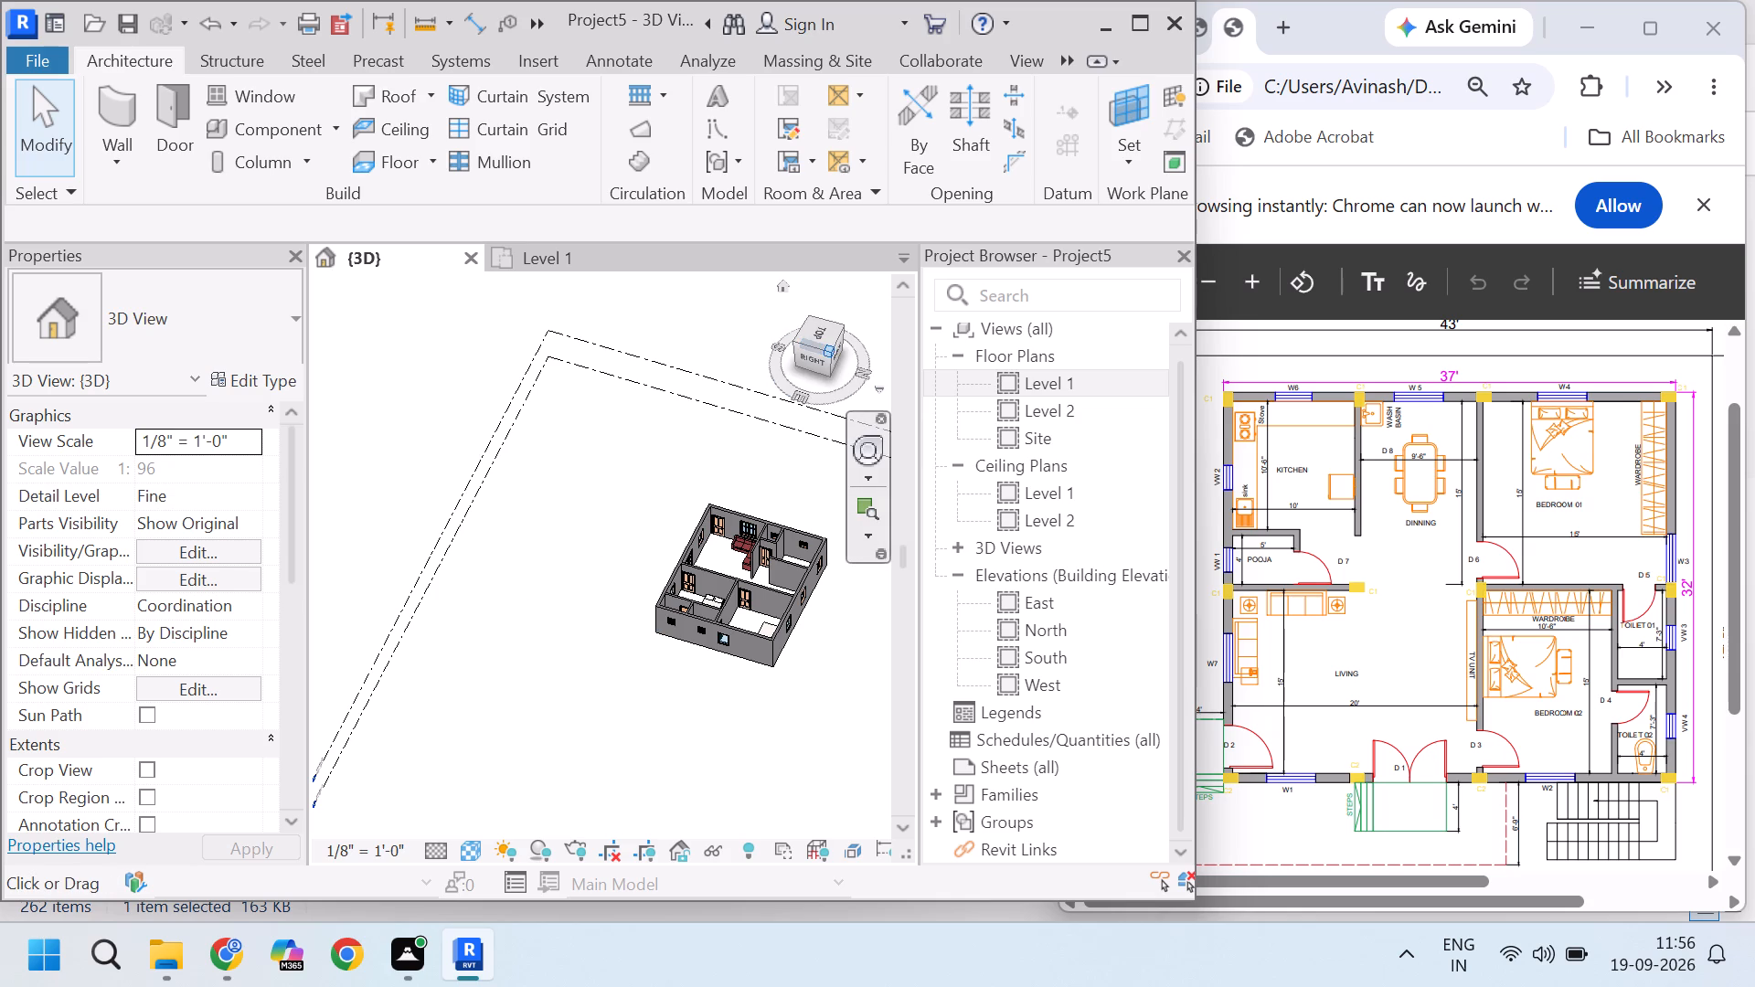
left_click_drag(826, 351, 705, 356)
scroll(792, 590, "up", 3)
scroll(635, 622, "up", 4)
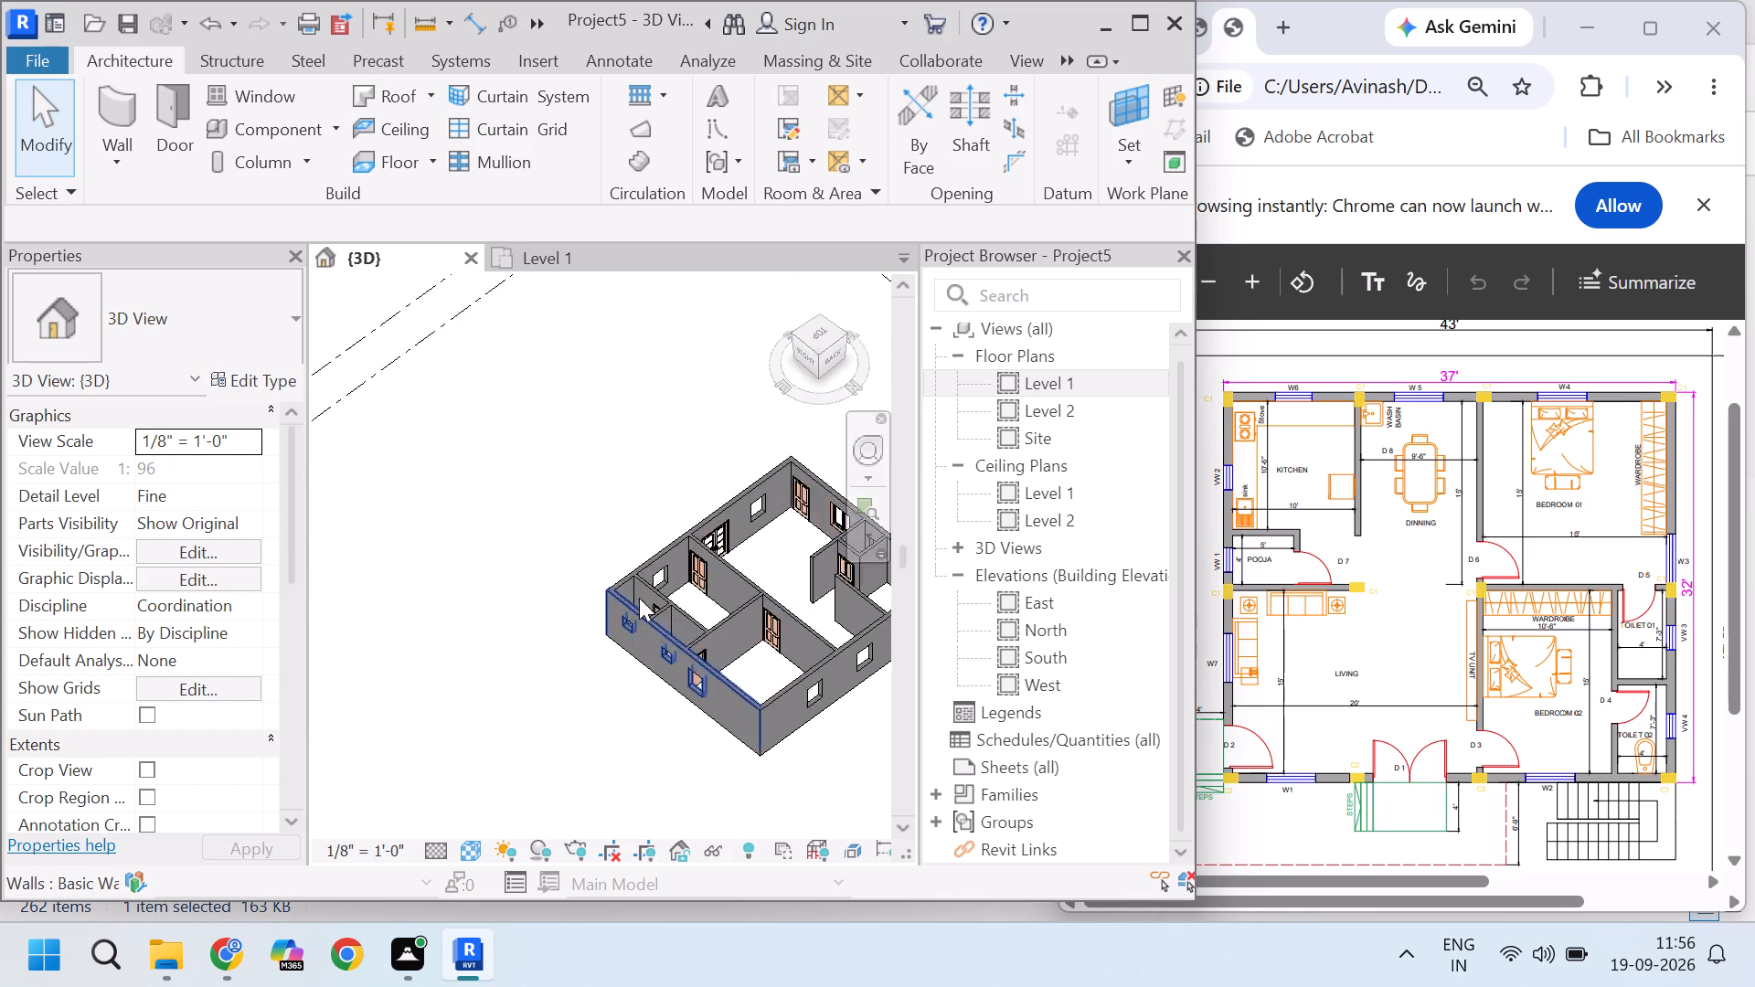
left_click(823, 353)
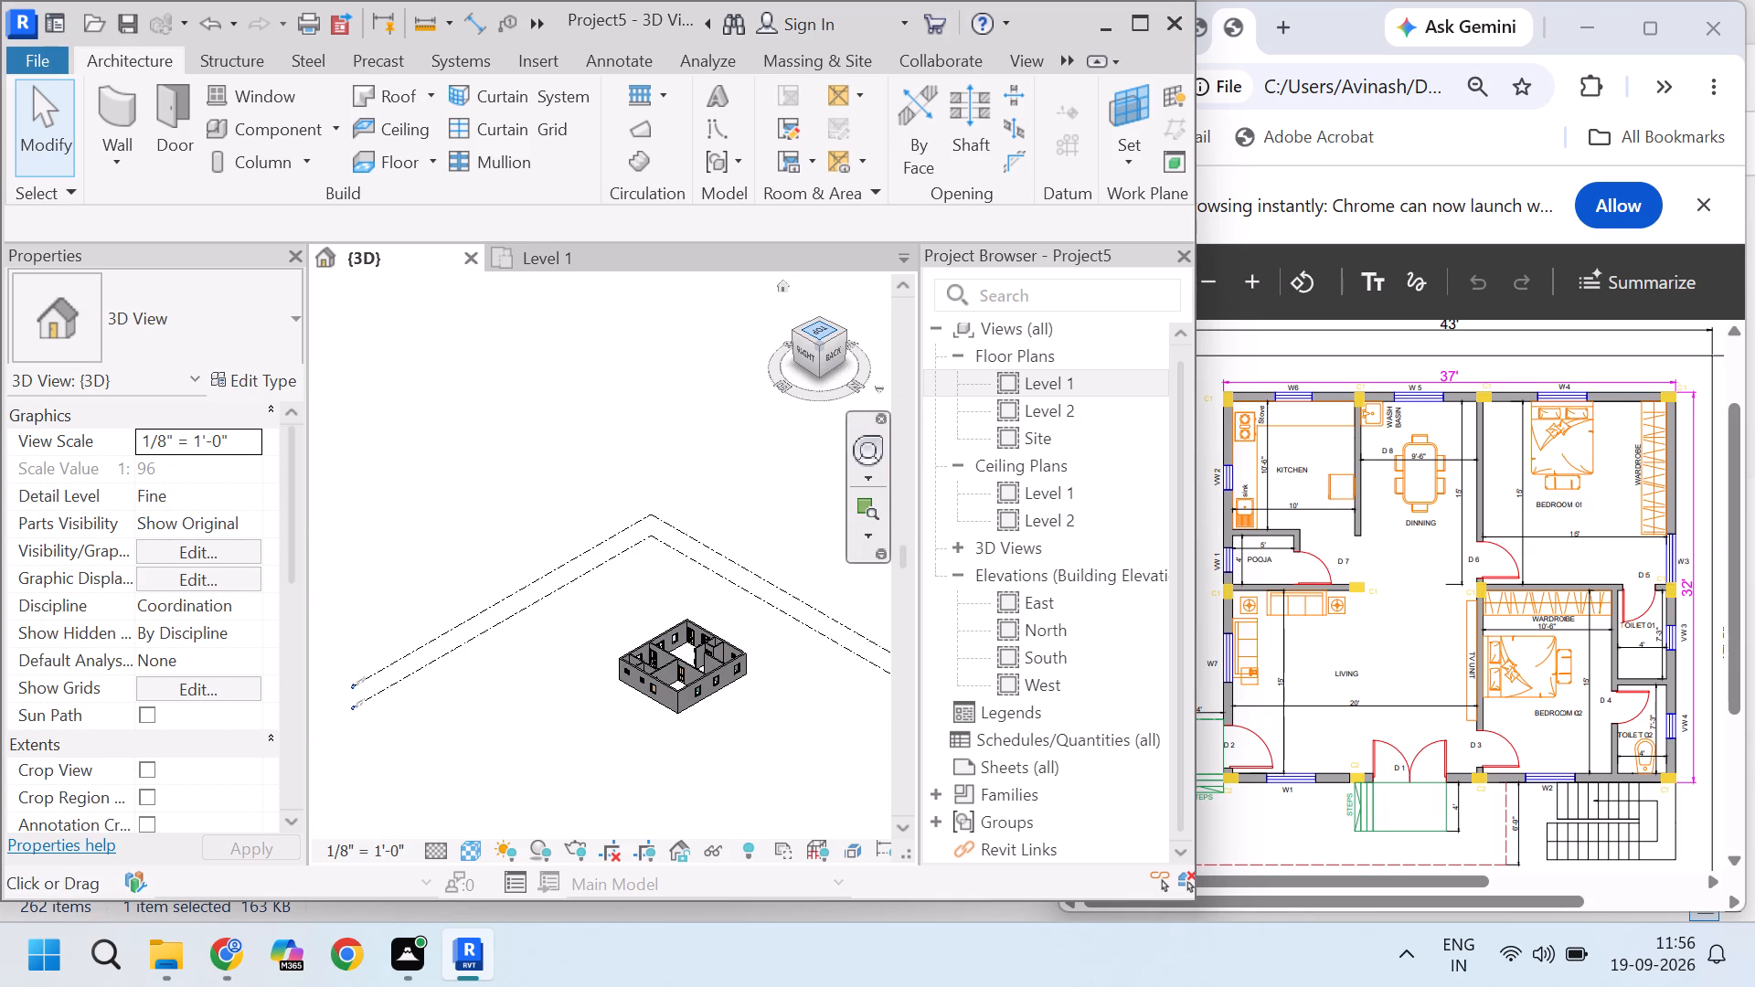
left_click_drag(825, 333, 825, 408)
scroll(672, 529, "up", 8)
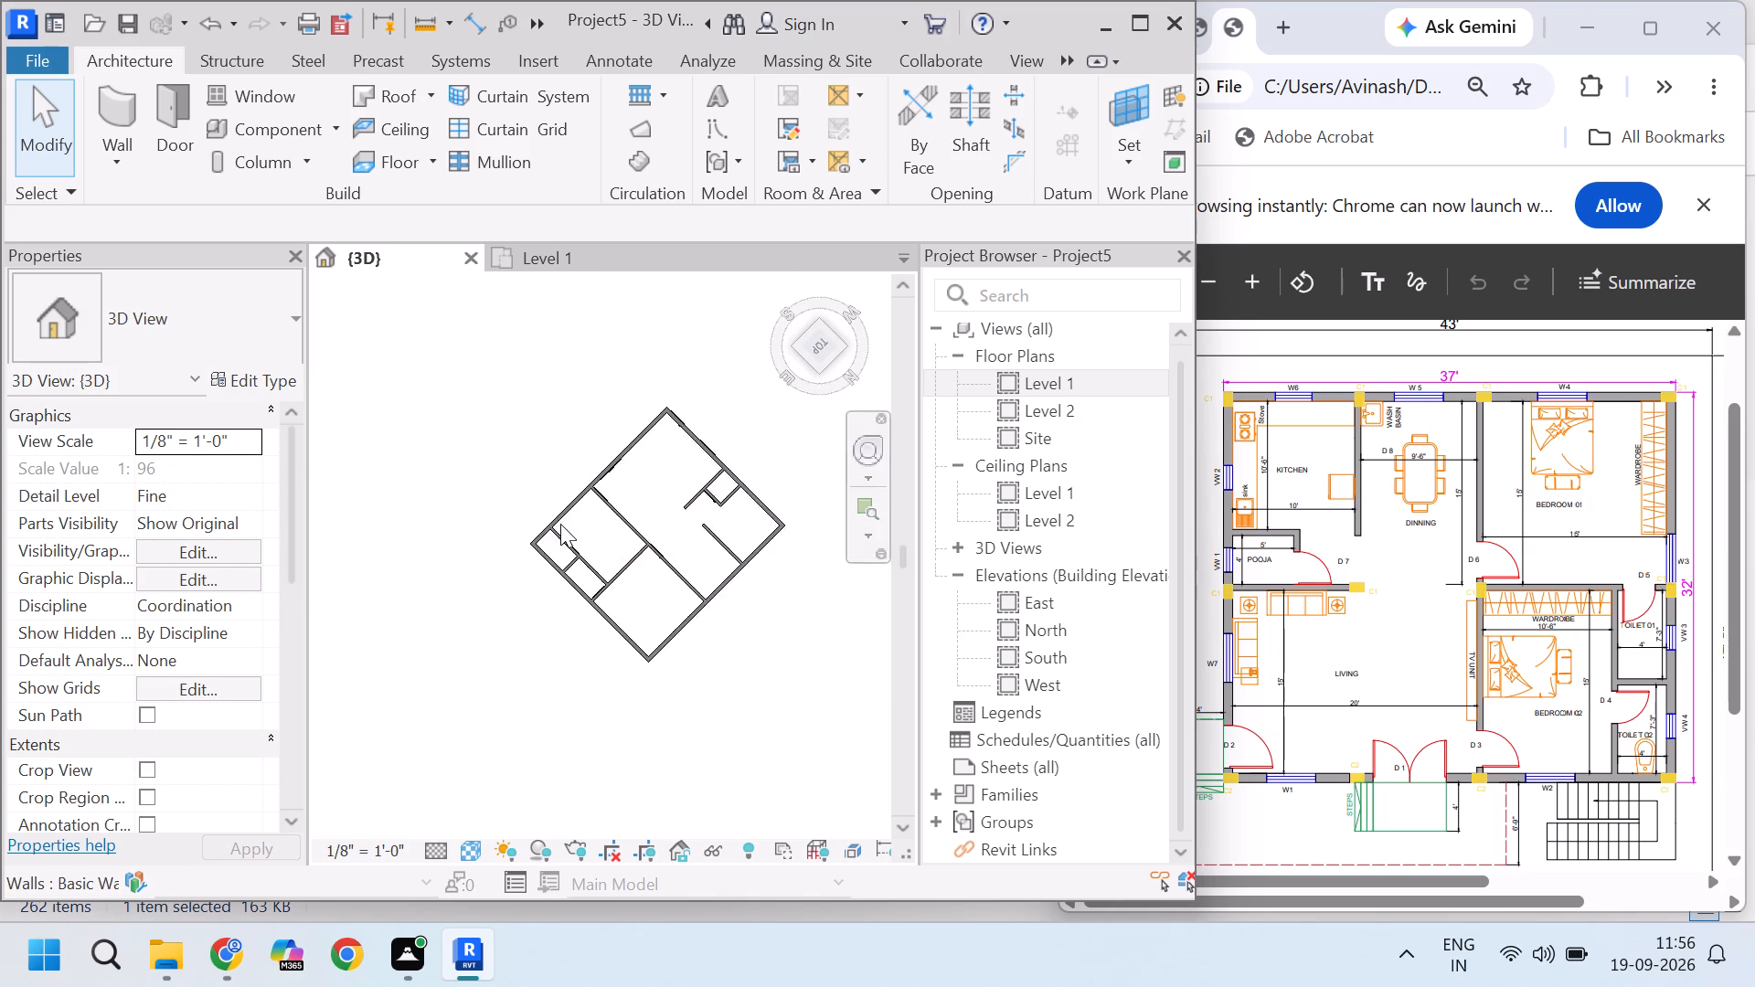
scroll(560, 524, "up", 9)
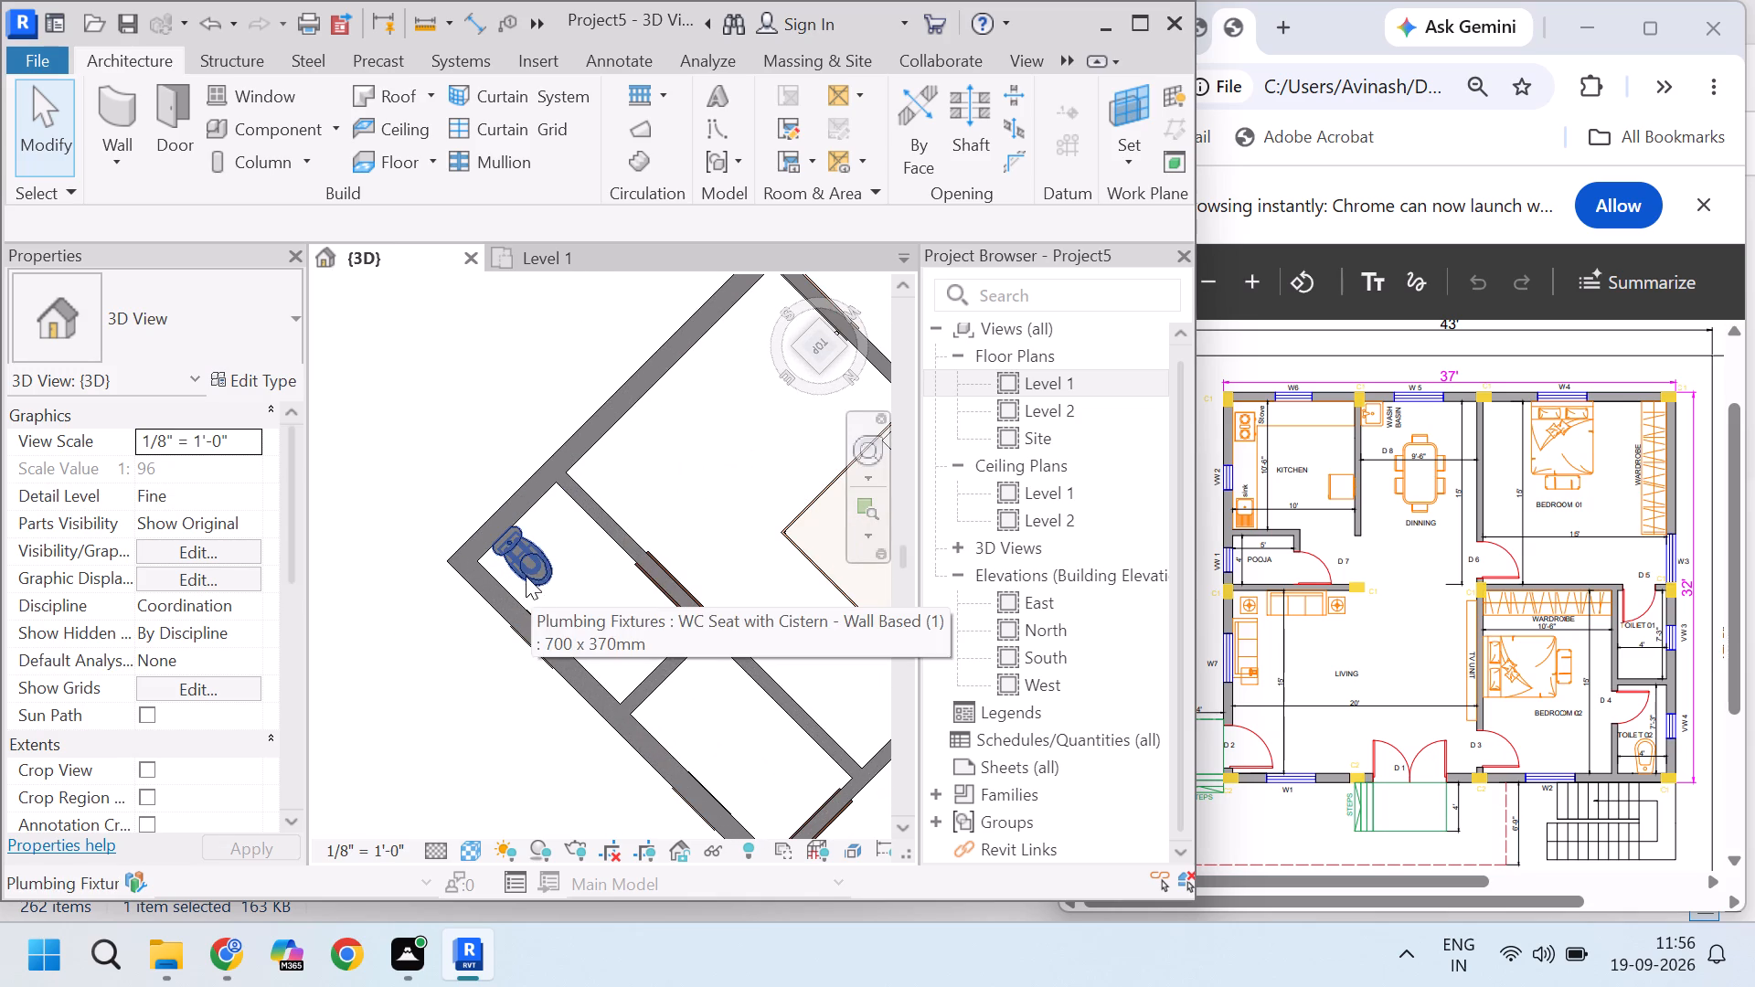
scroll(520, 575, "up", 6)
scroll(606, 597, "down", 4)
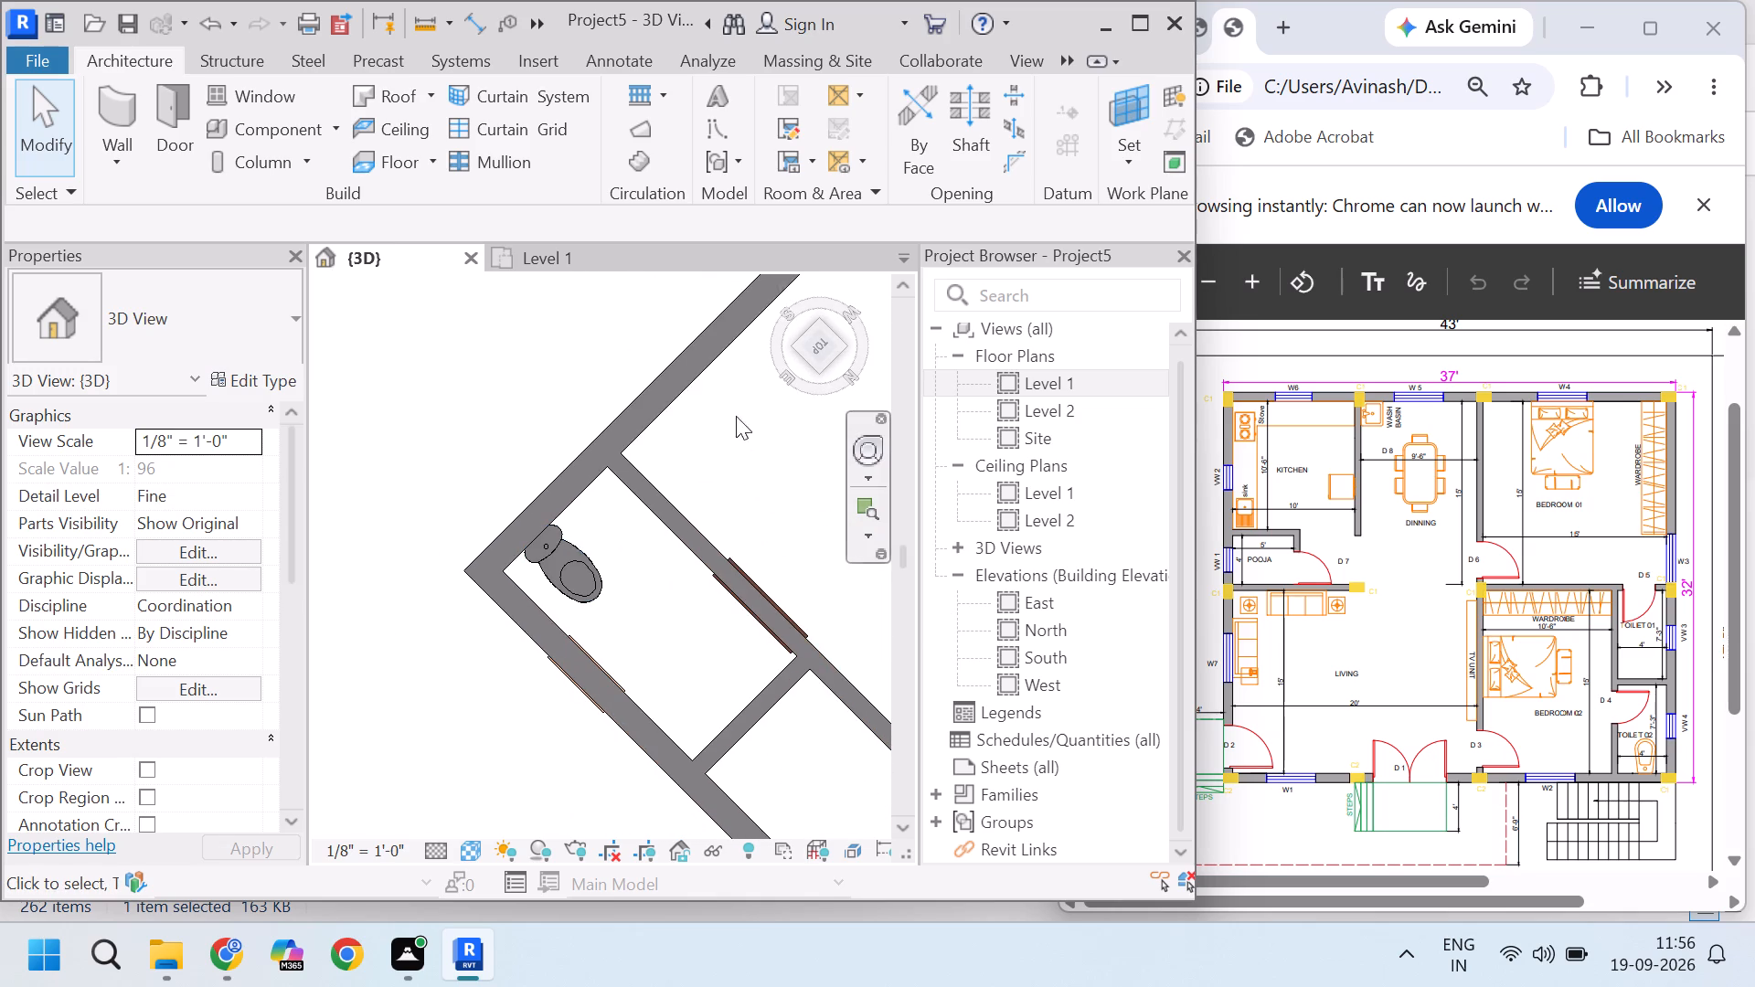
Examine the furnished ground floor in 3D from the side, from the front and from a raised corner angle.
left_click_drag(835, 349, 378, 271)
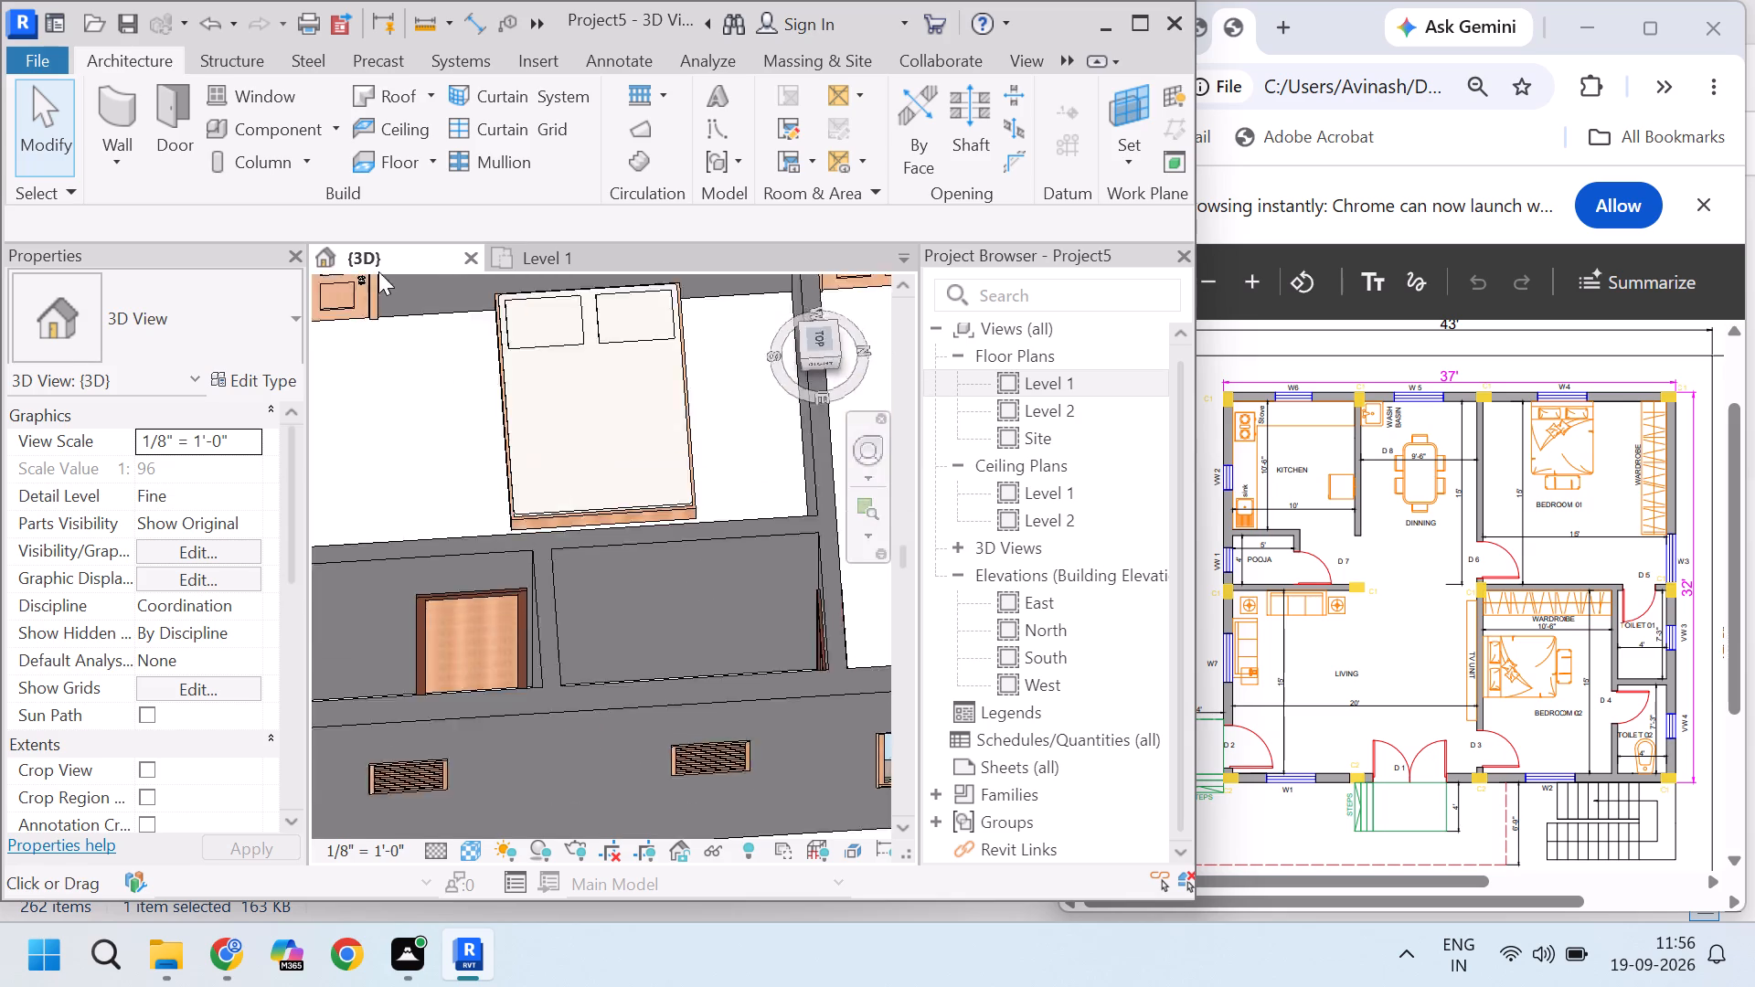
left_click_drag(378, 271, 545, 799)
left_click(805, 350)
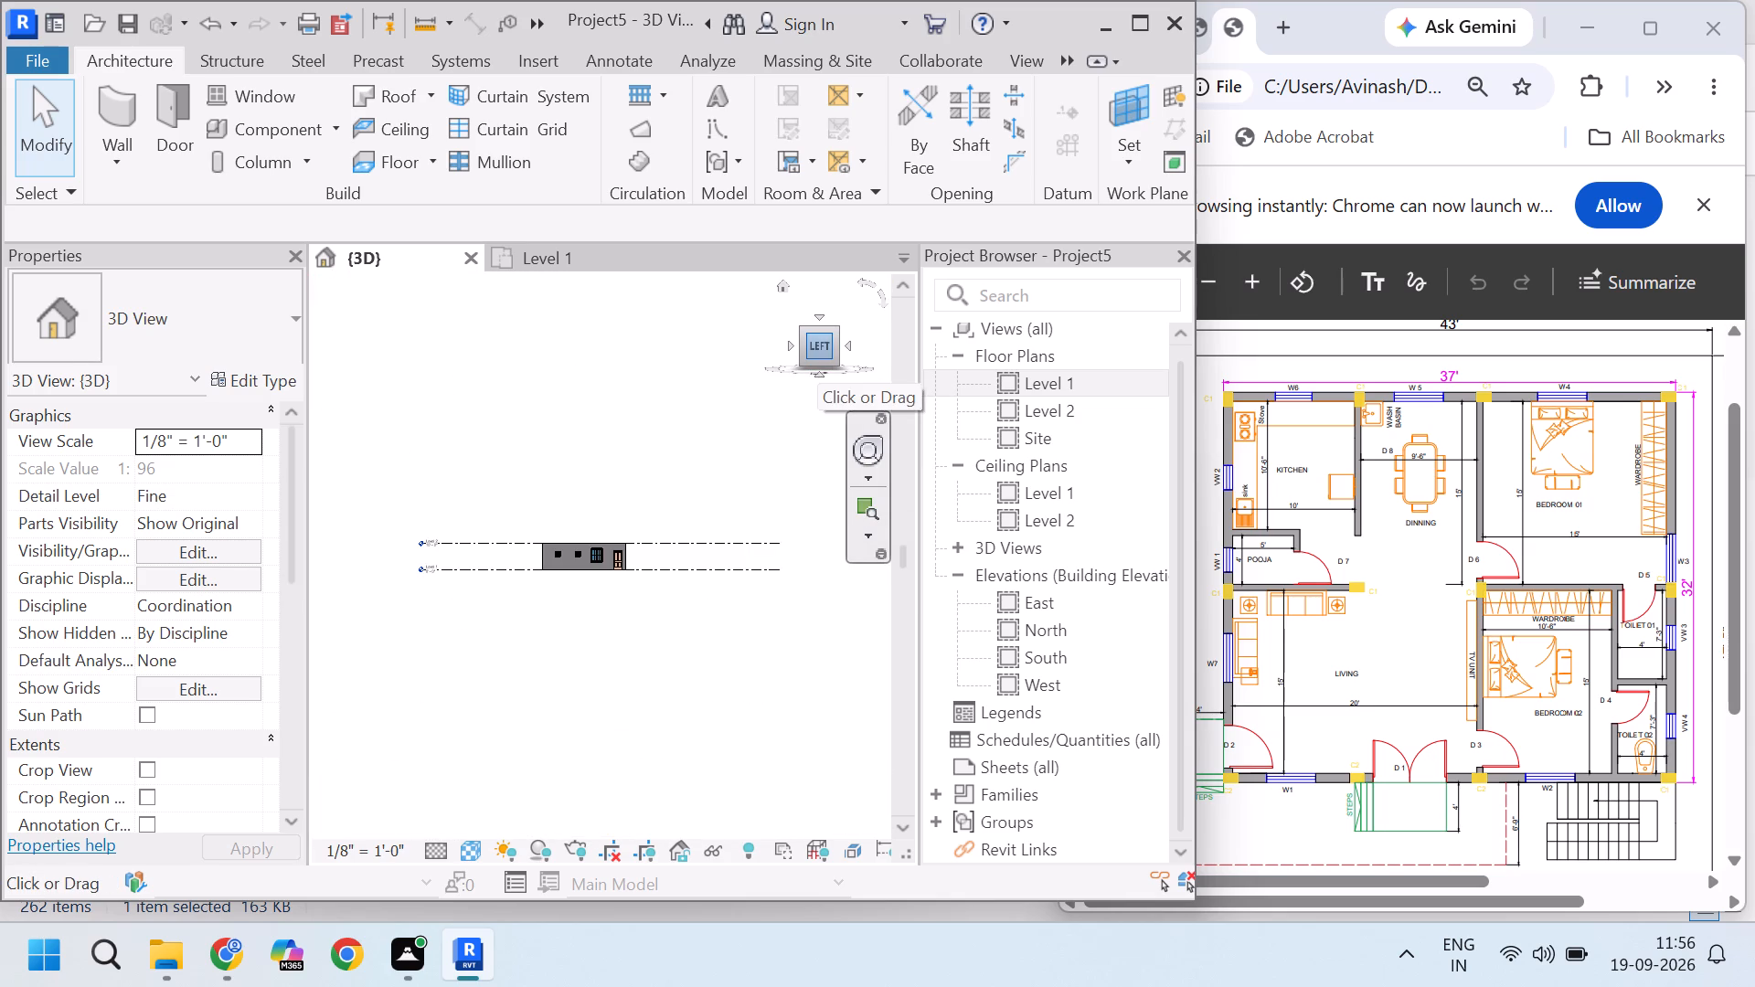
left_click_drag(827, 351, 819, 350)
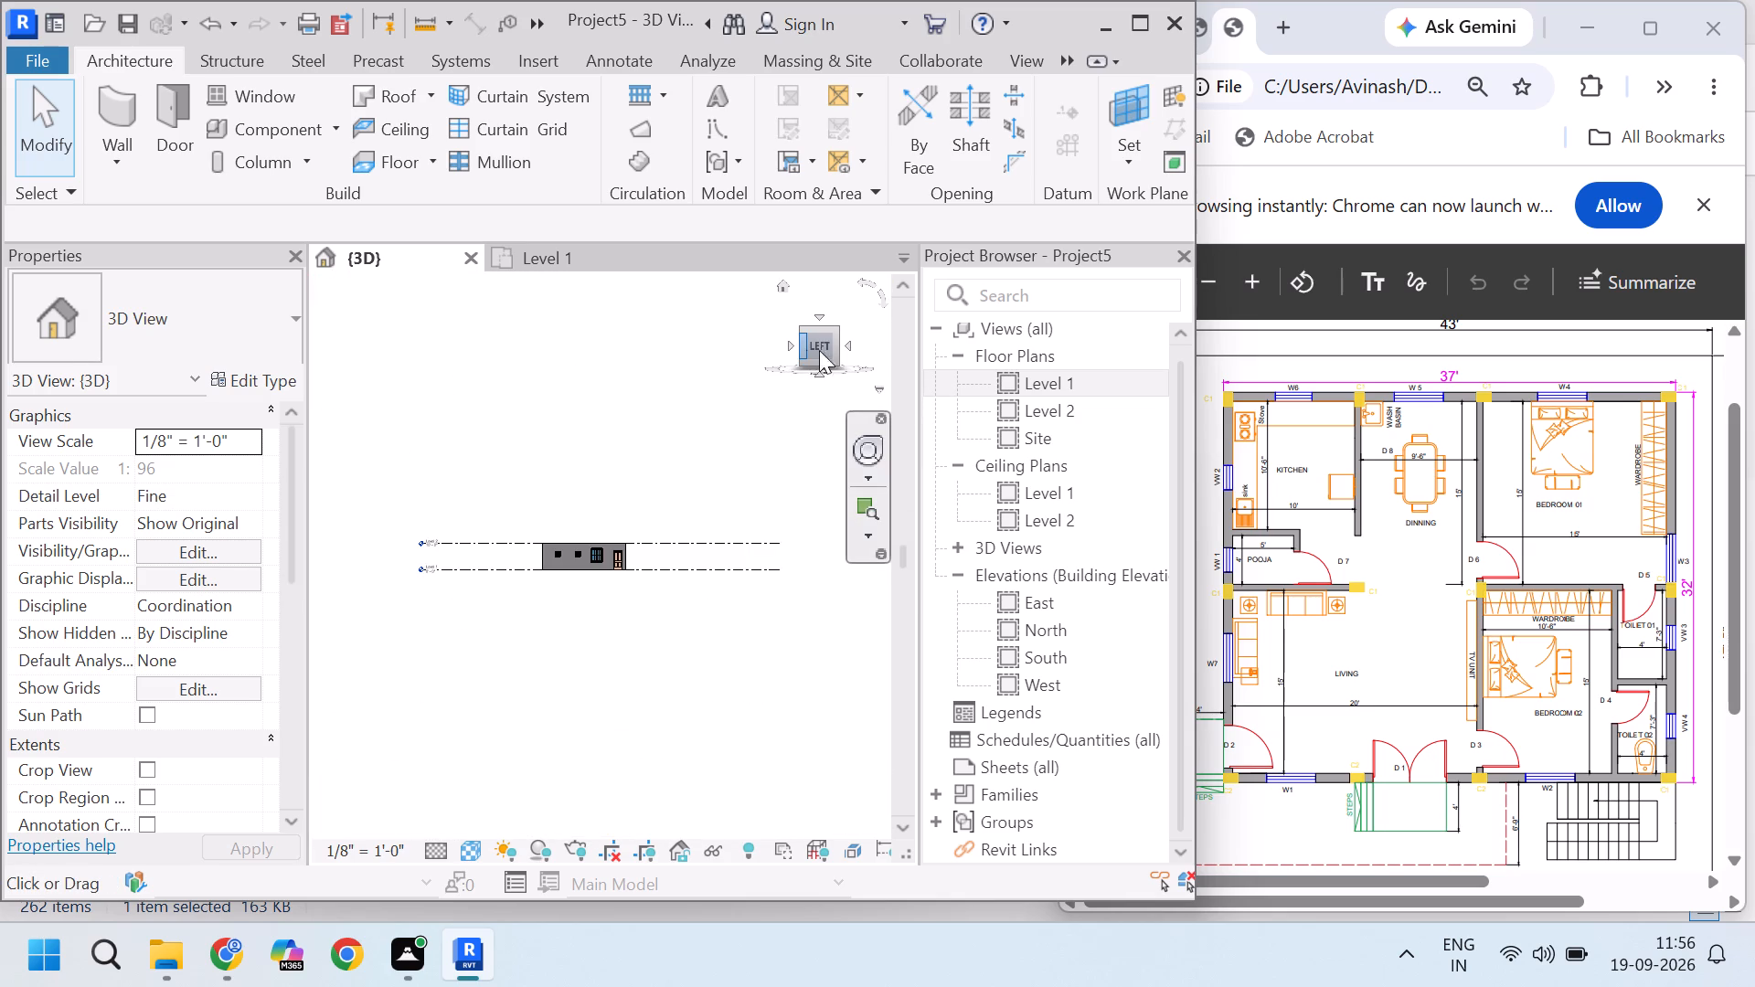
left_click_drag(819, 350, 698, 351)
left_click(833, 352)
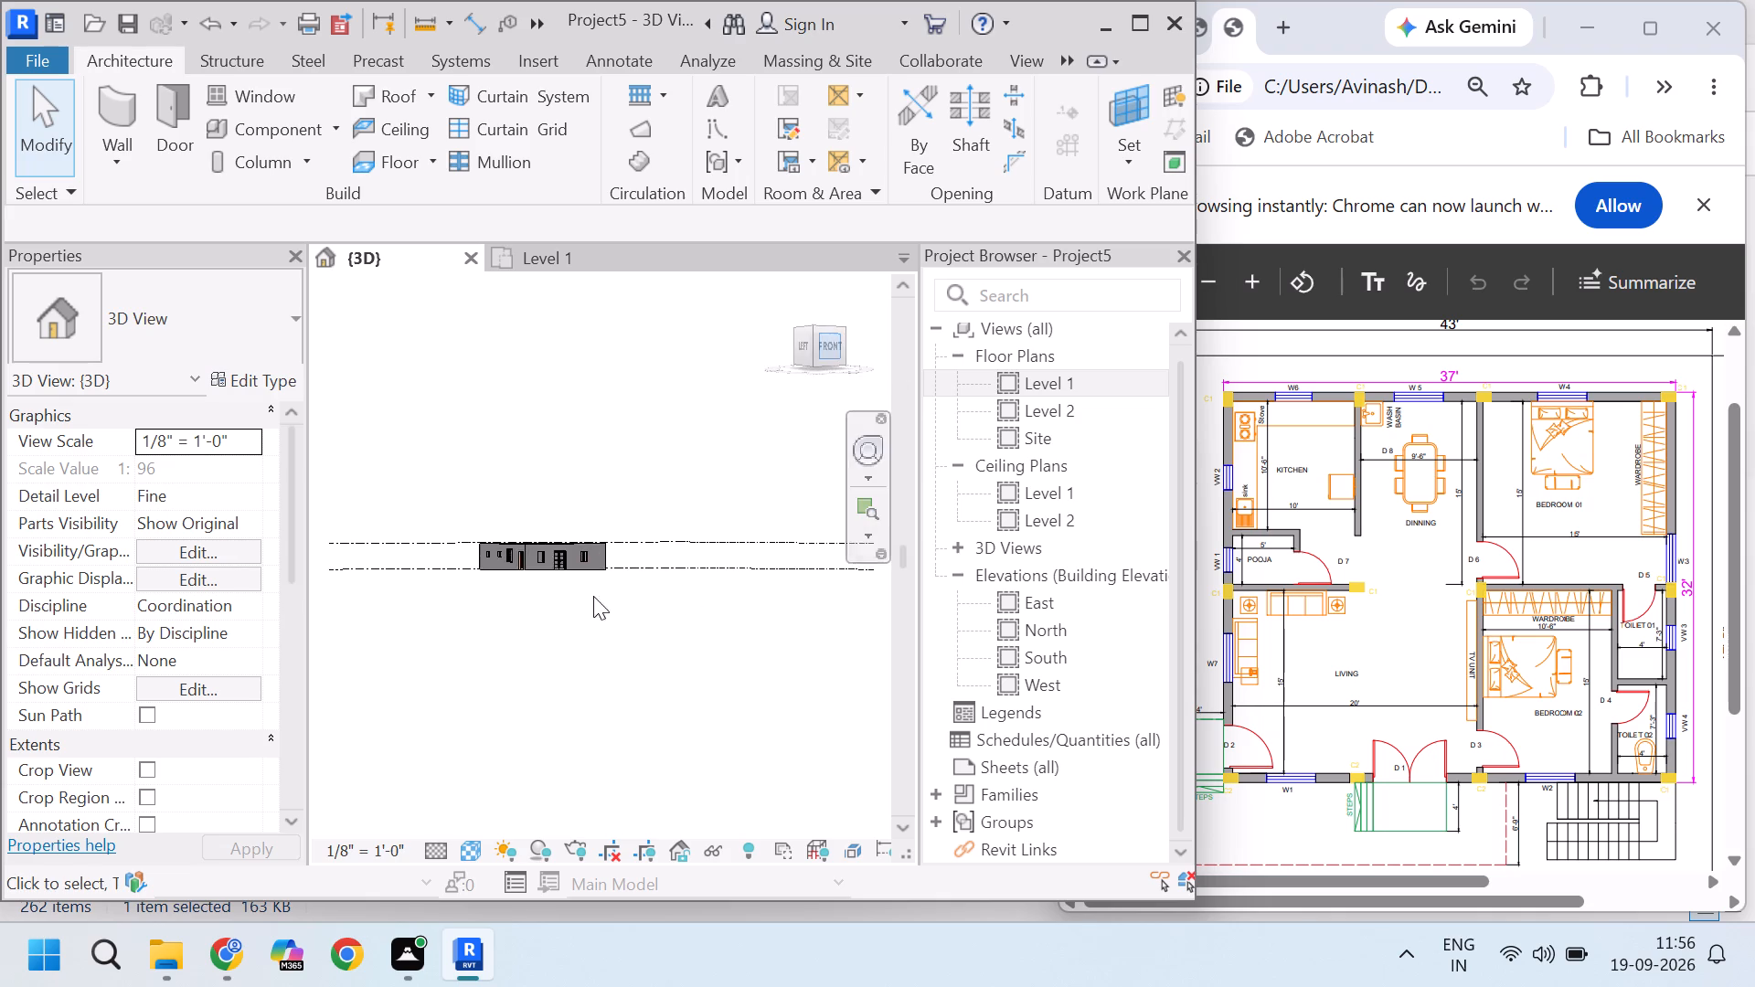
scroll(478, 576, "up", 3)
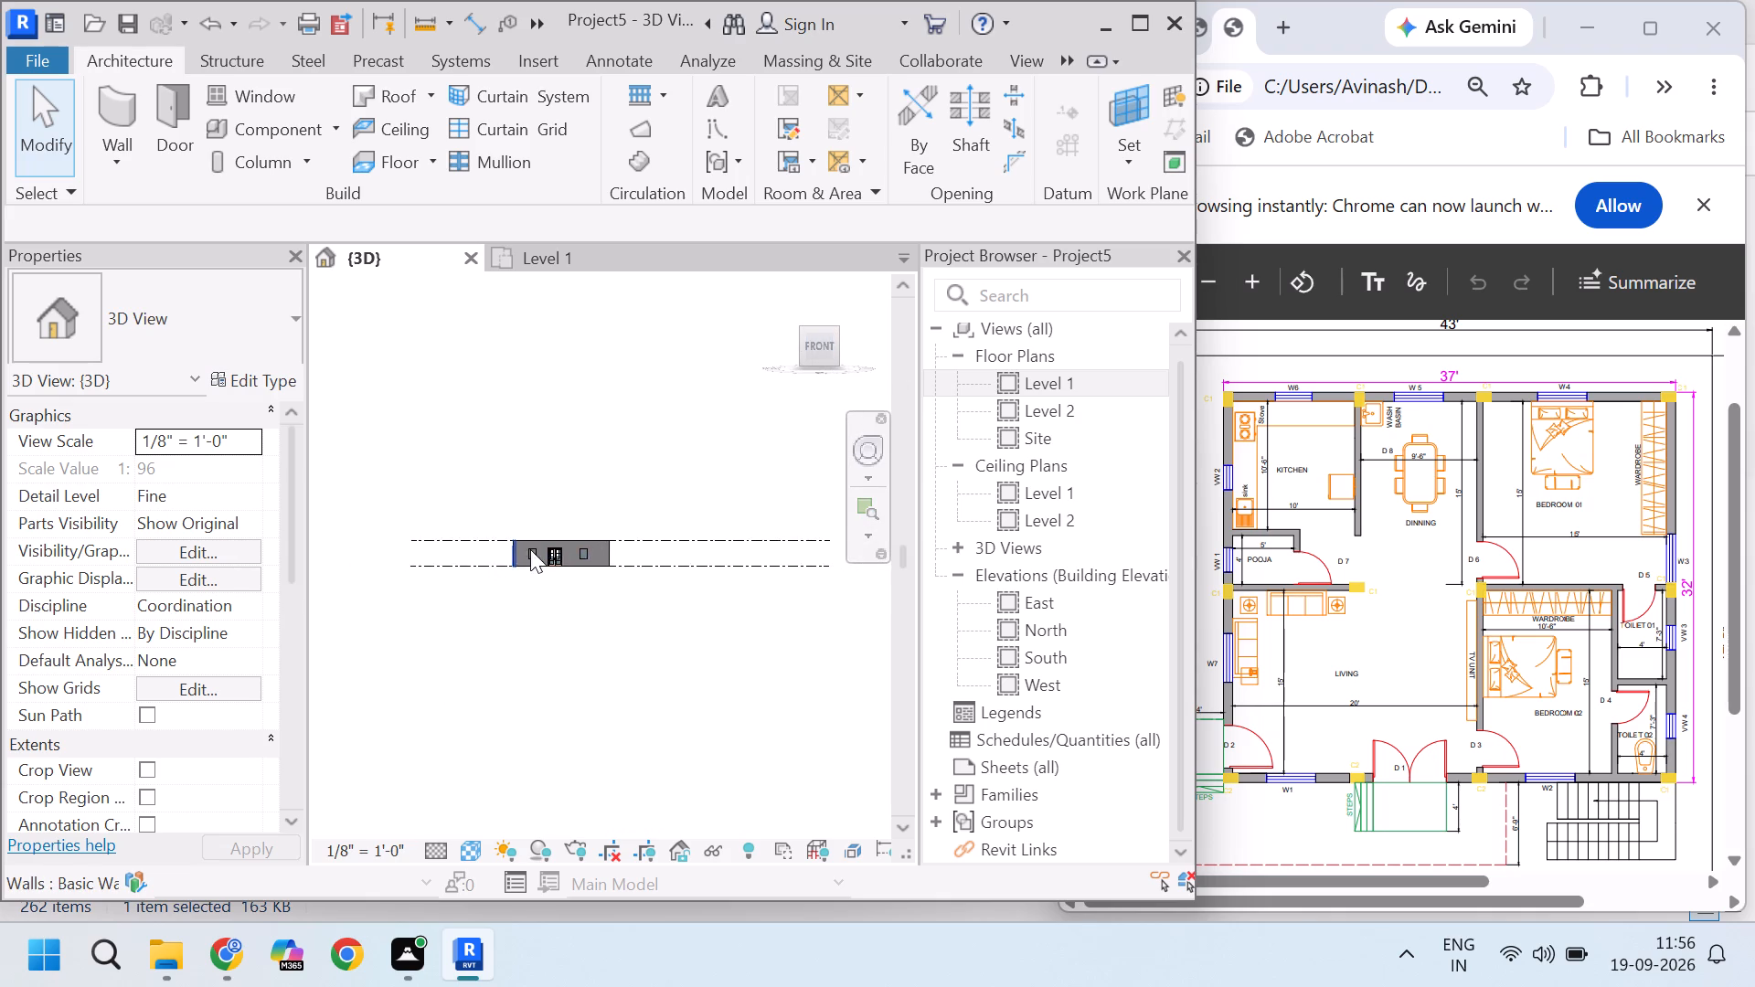
scroll(574, 557, "up", 6)
left_click(647, 429)
key("Escape")
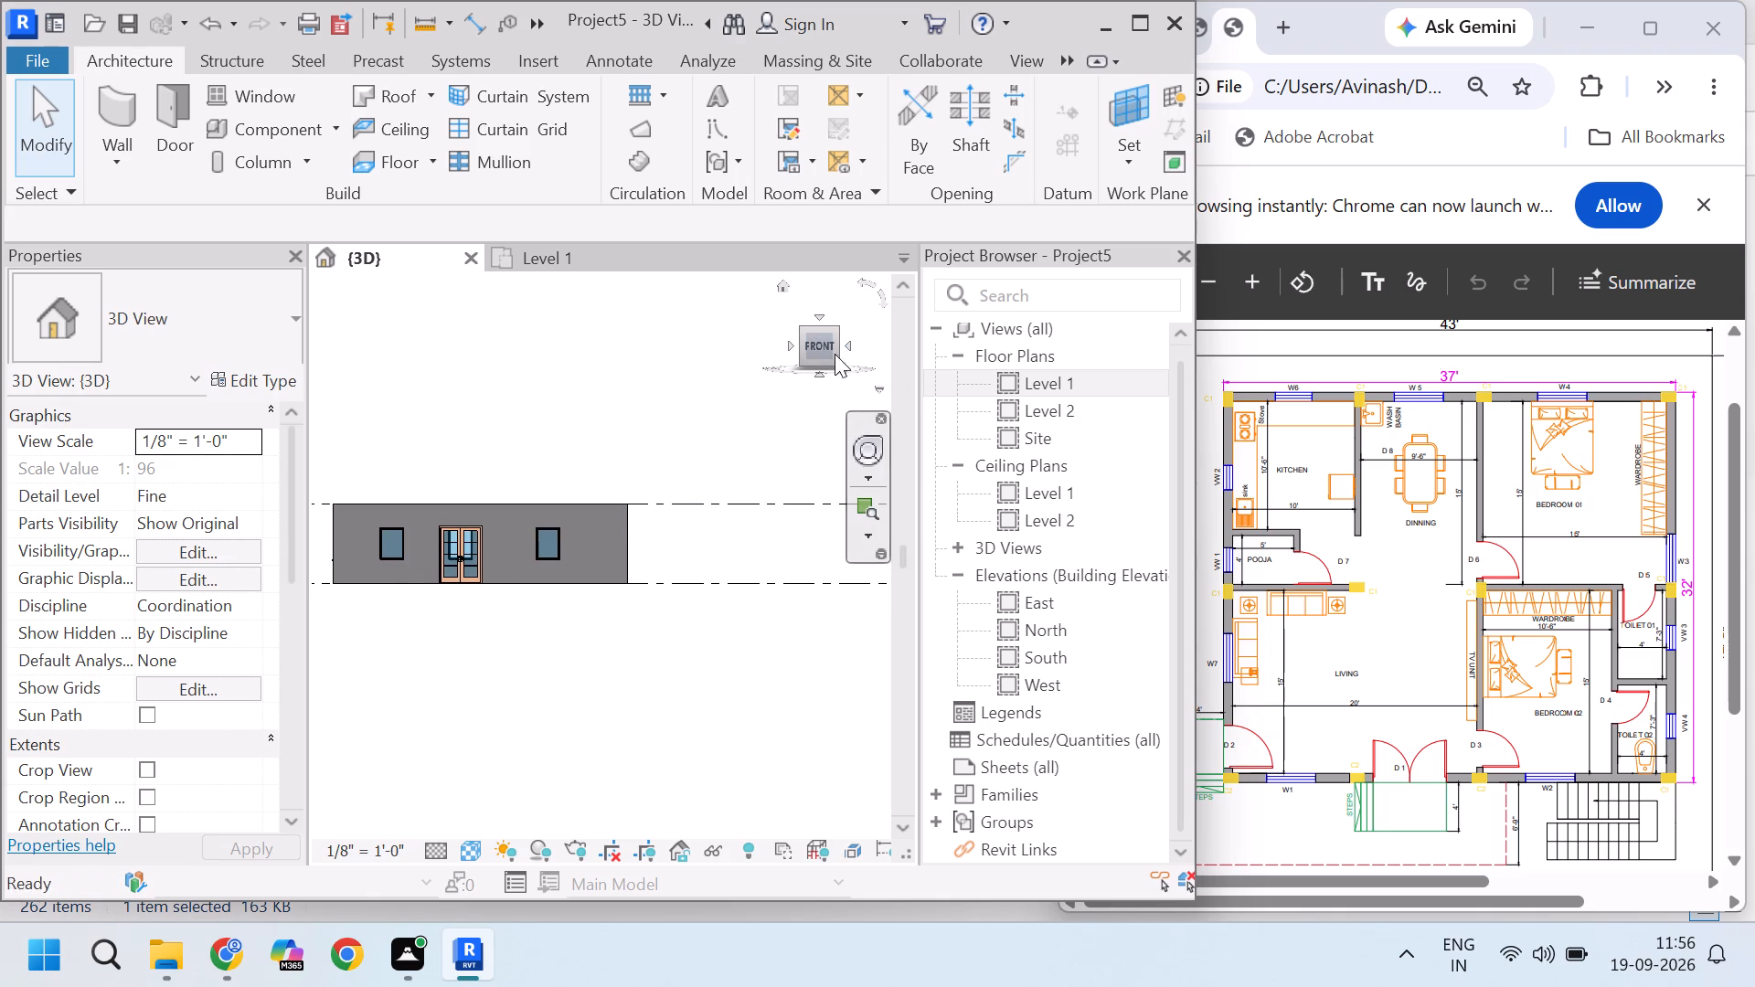
left_click_drag(826, 344, 768, 436)
key("Escape")
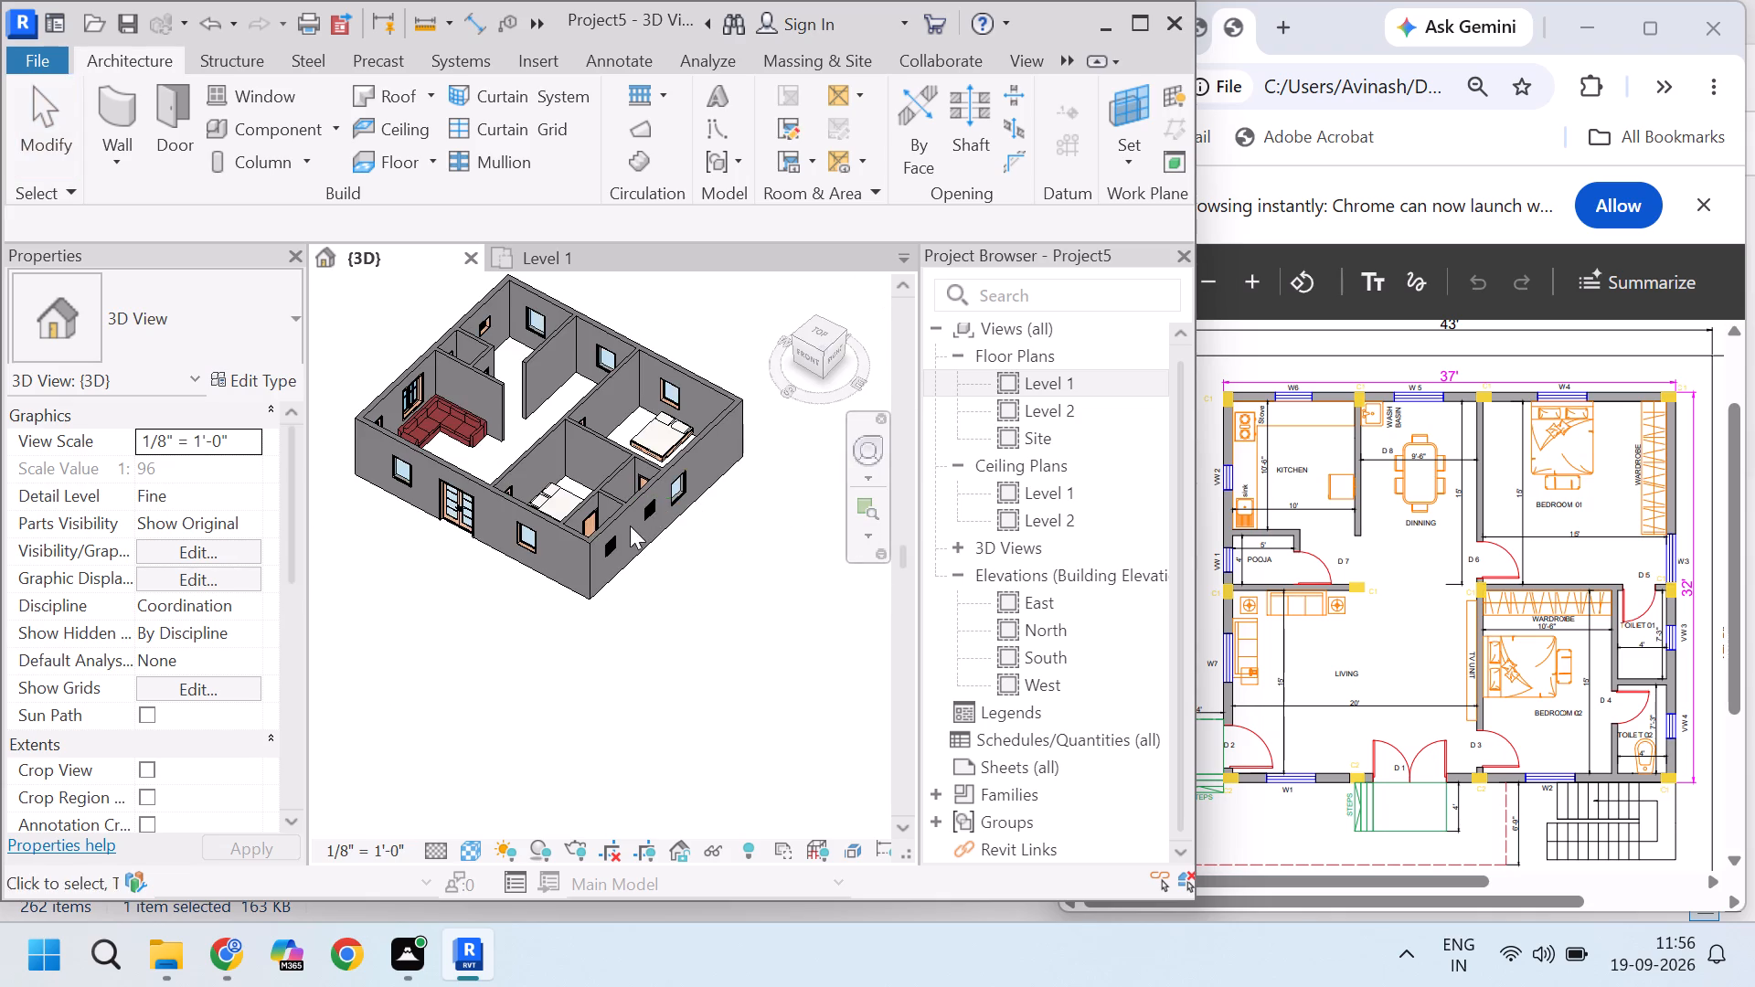
key("Escape")
scroll(636, 570, "down", 3)
key("Escape")
scroll(574, 366, "up", 6)
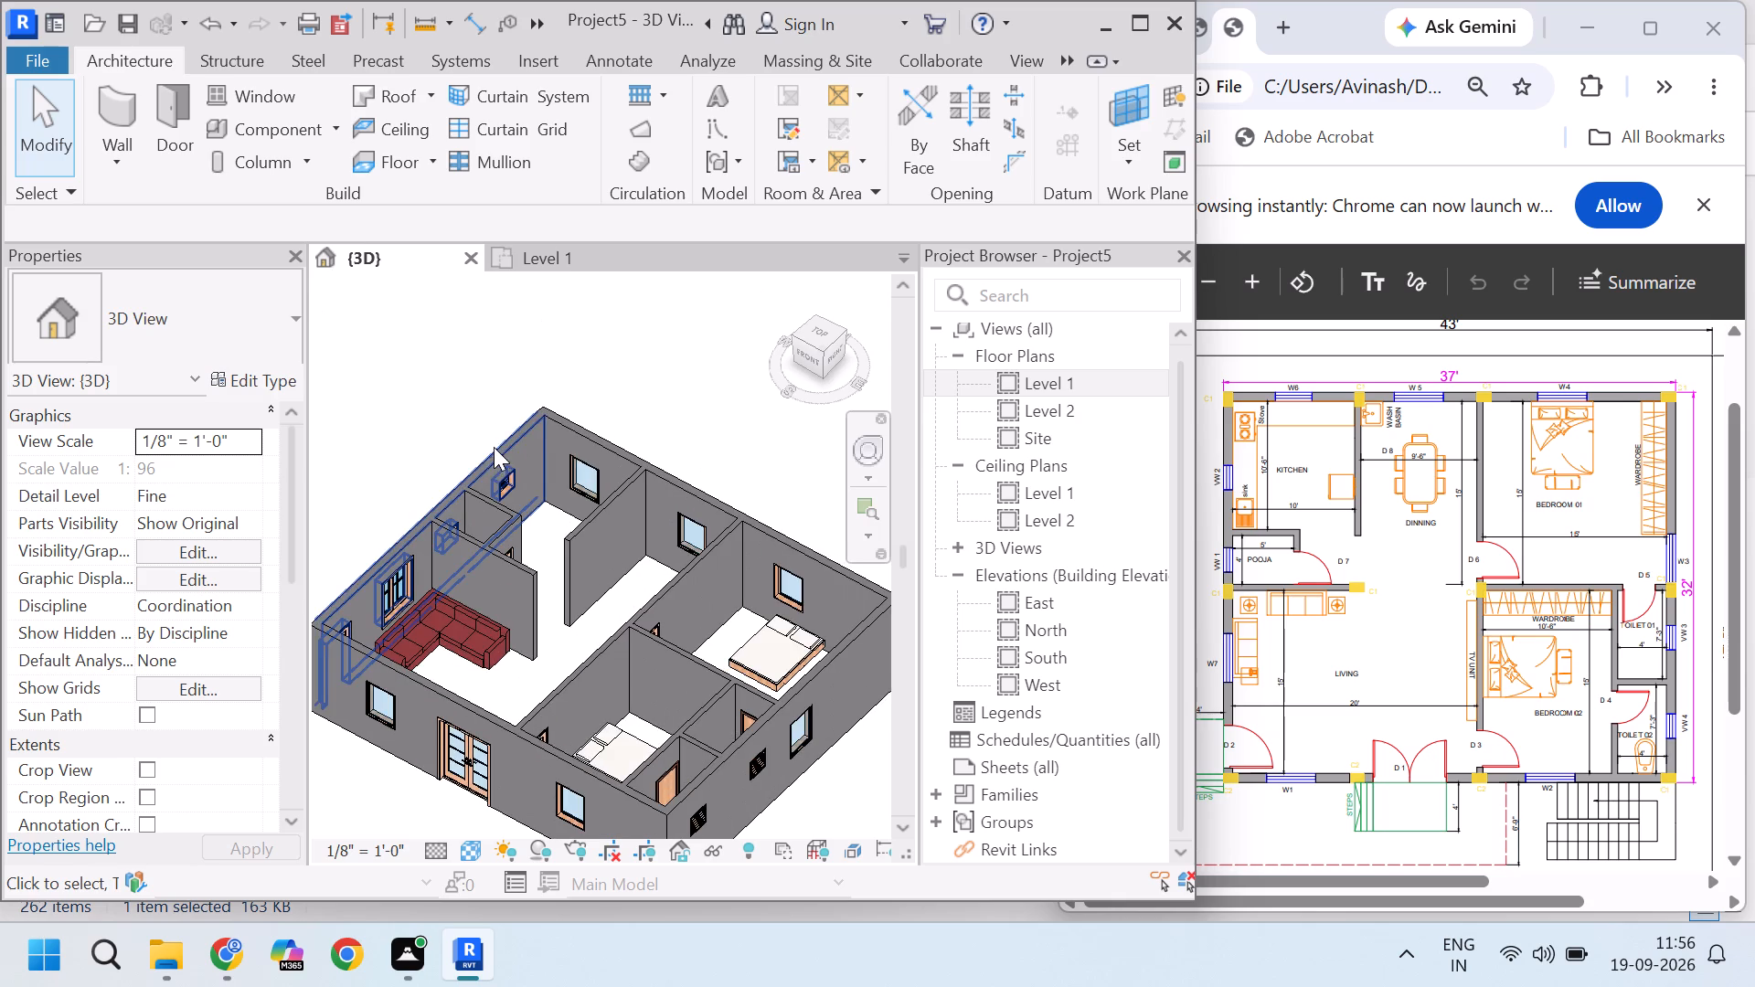
middle_click_drag(504, 440, 559, 380)
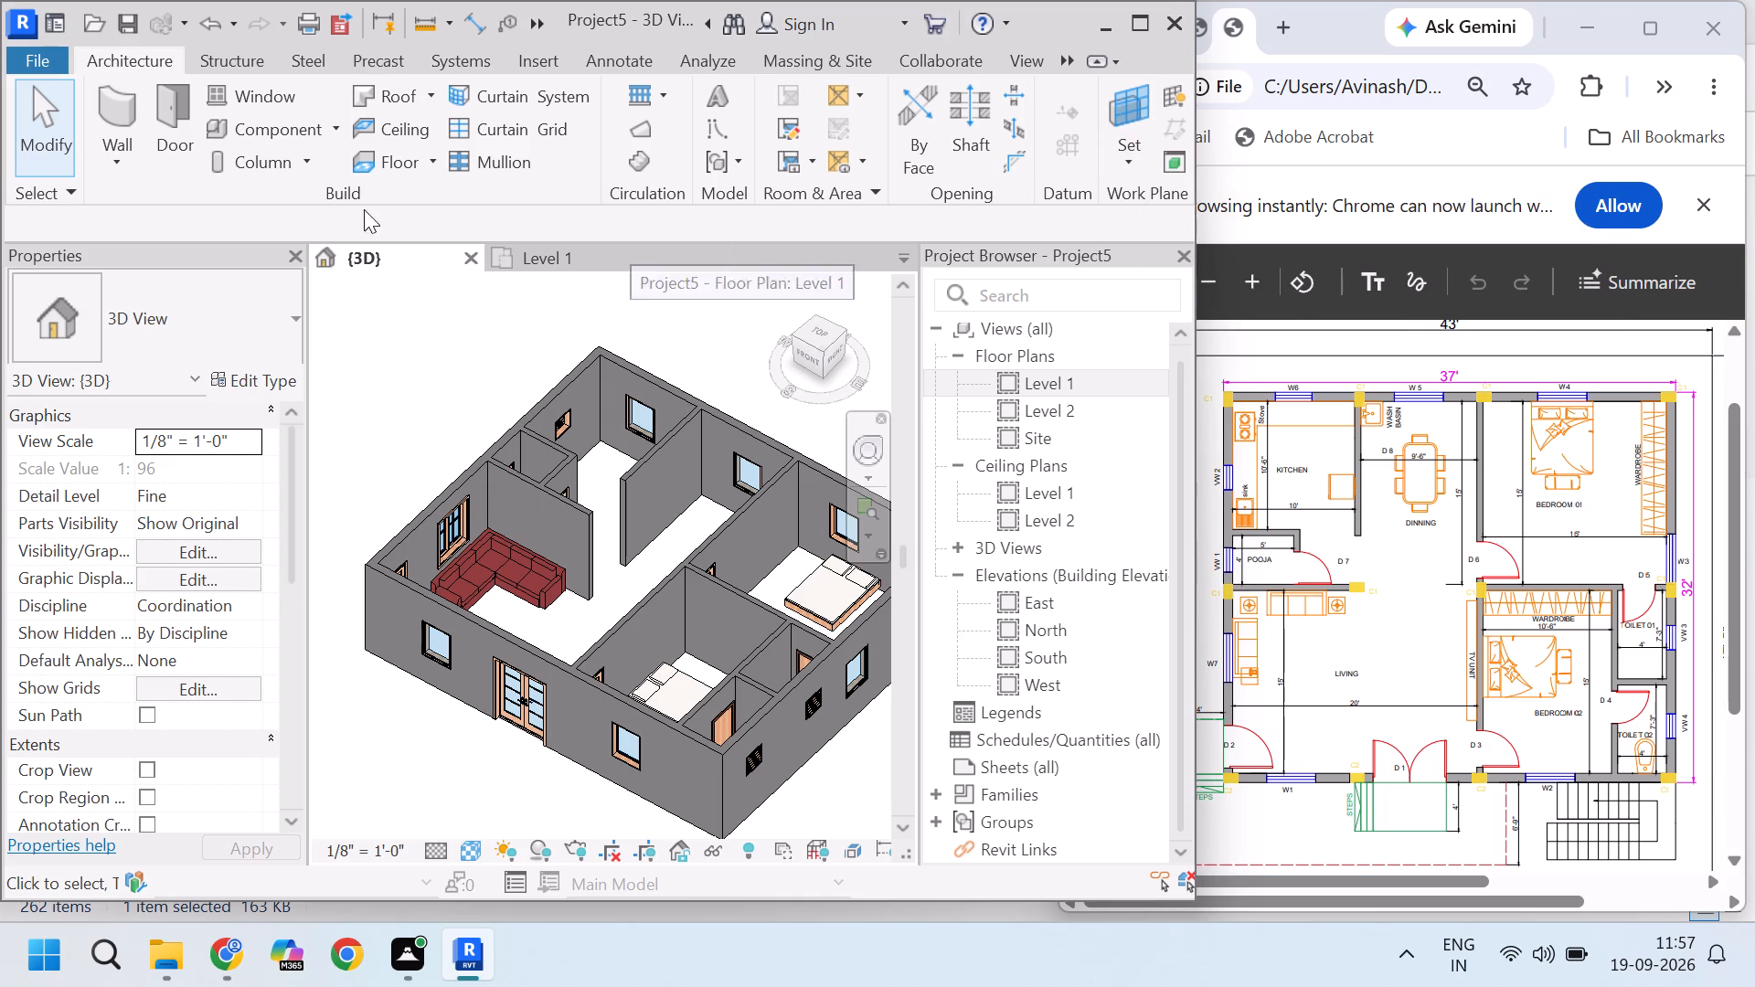
Load the L-shaped Counter_Top family with corner sink, 24" depth, from the Downloads folder for placement.
left_click(292, 121)
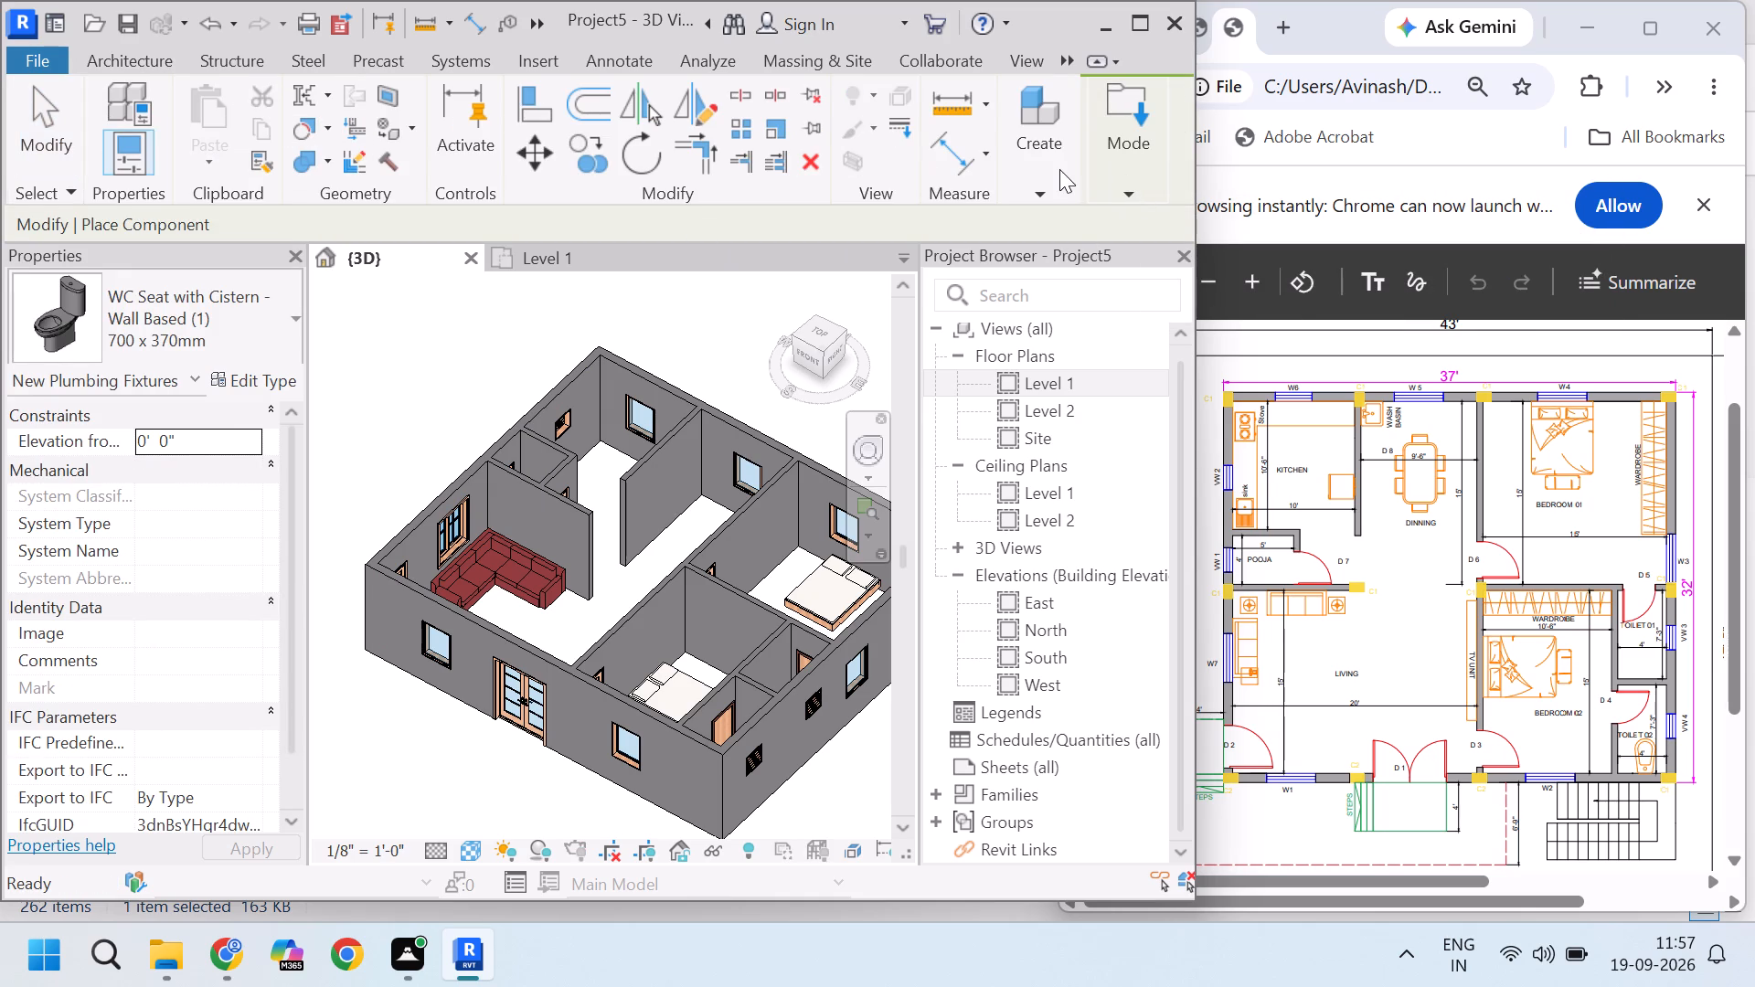
left_click(1133, 193)
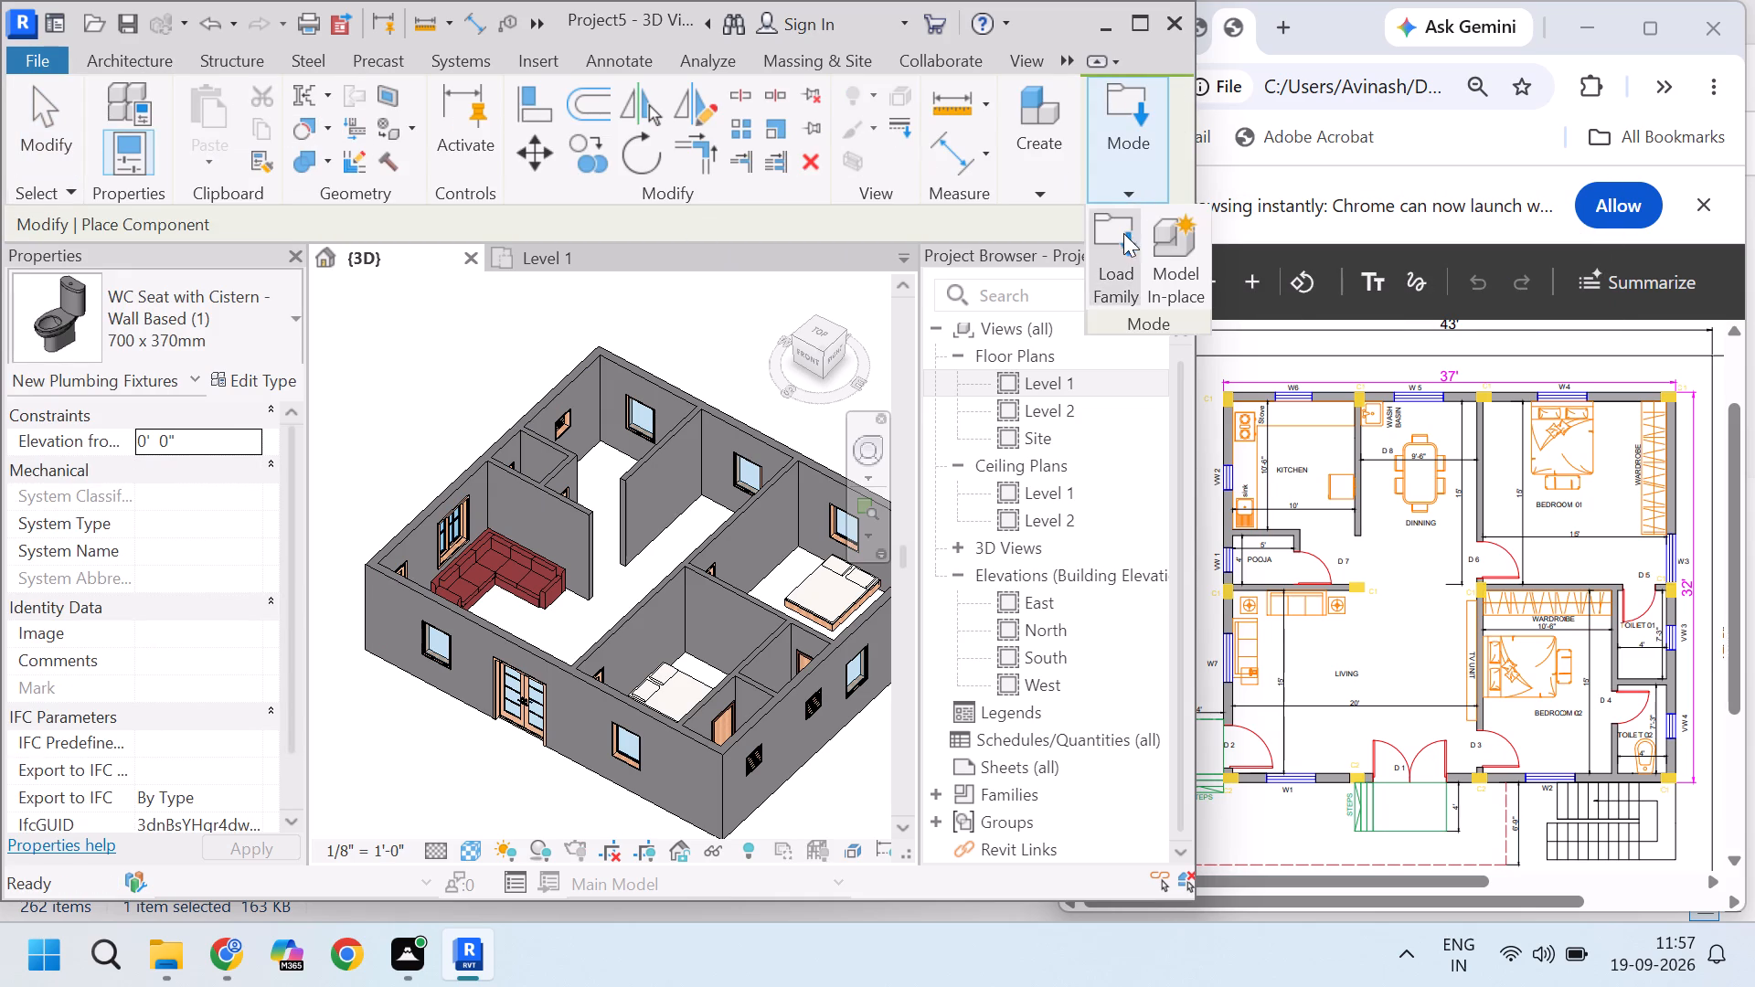
left_click(1123, 233)
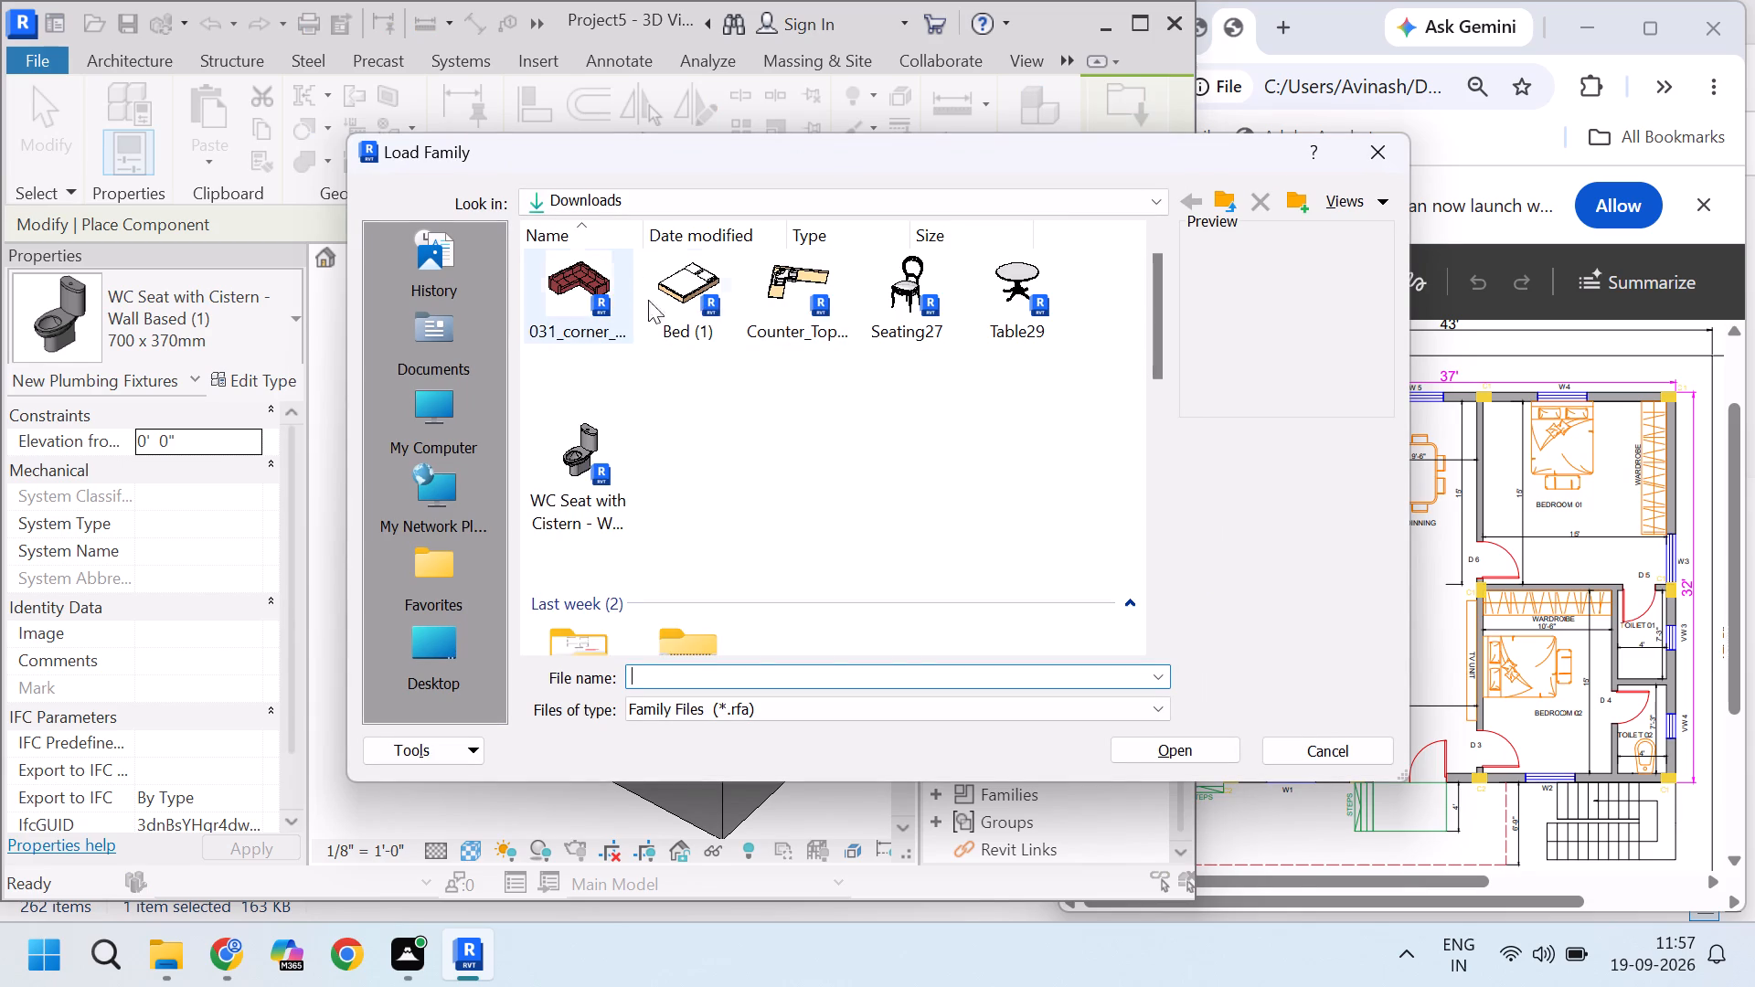
left_click(816, 292)
left_click(1207, 747)
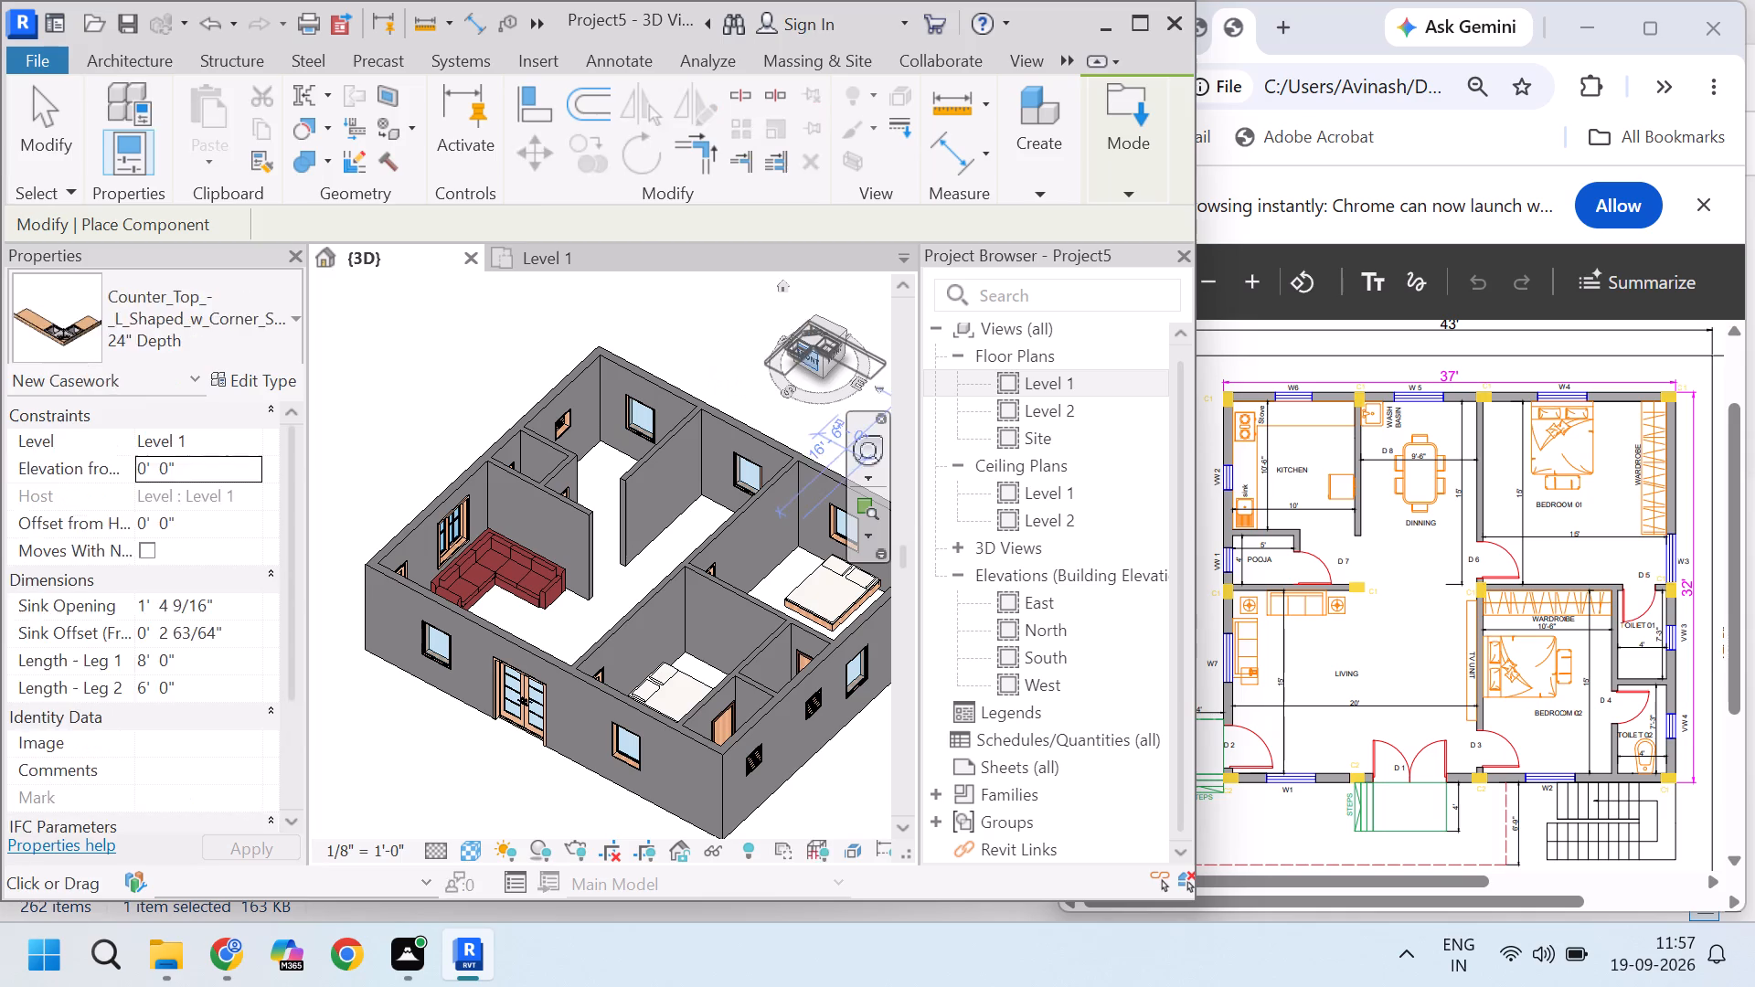
Place the L-shaped counter in the Level 1 plan with its sink corner in the kitchen's north-west corner, and end placement.
scroll(555, 463, "up", 5)
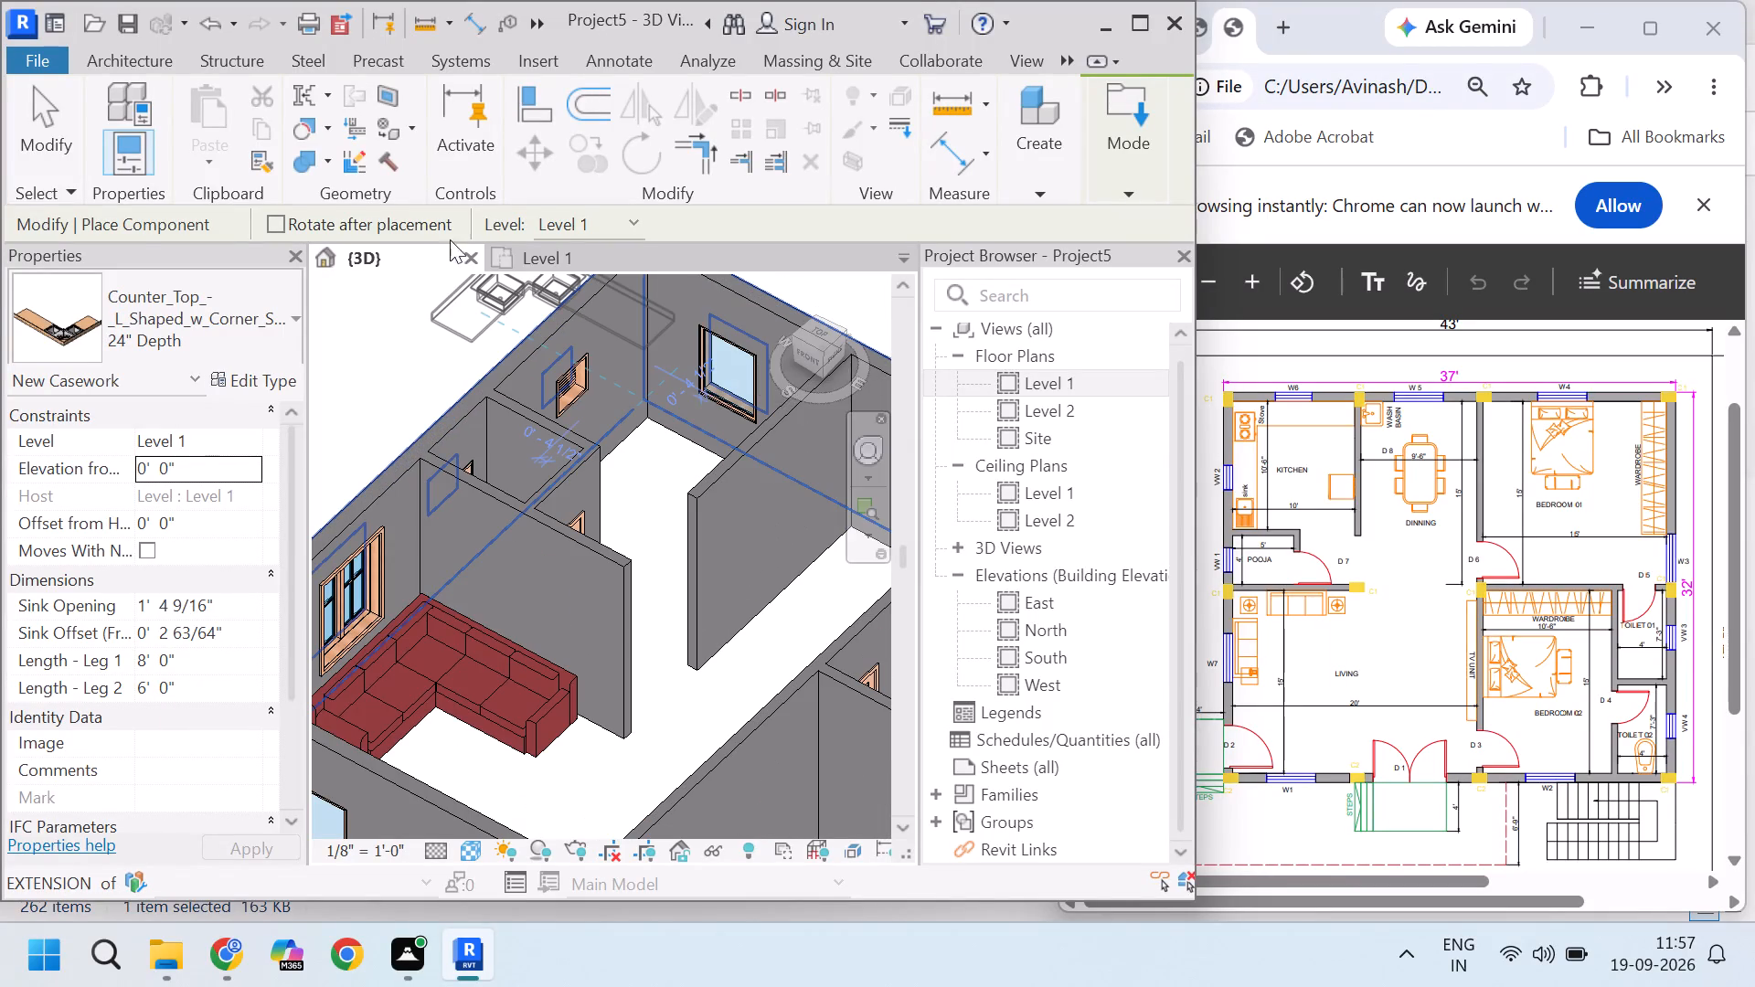
left_click(554, 249)
scroll(553, 447, "down", 6)
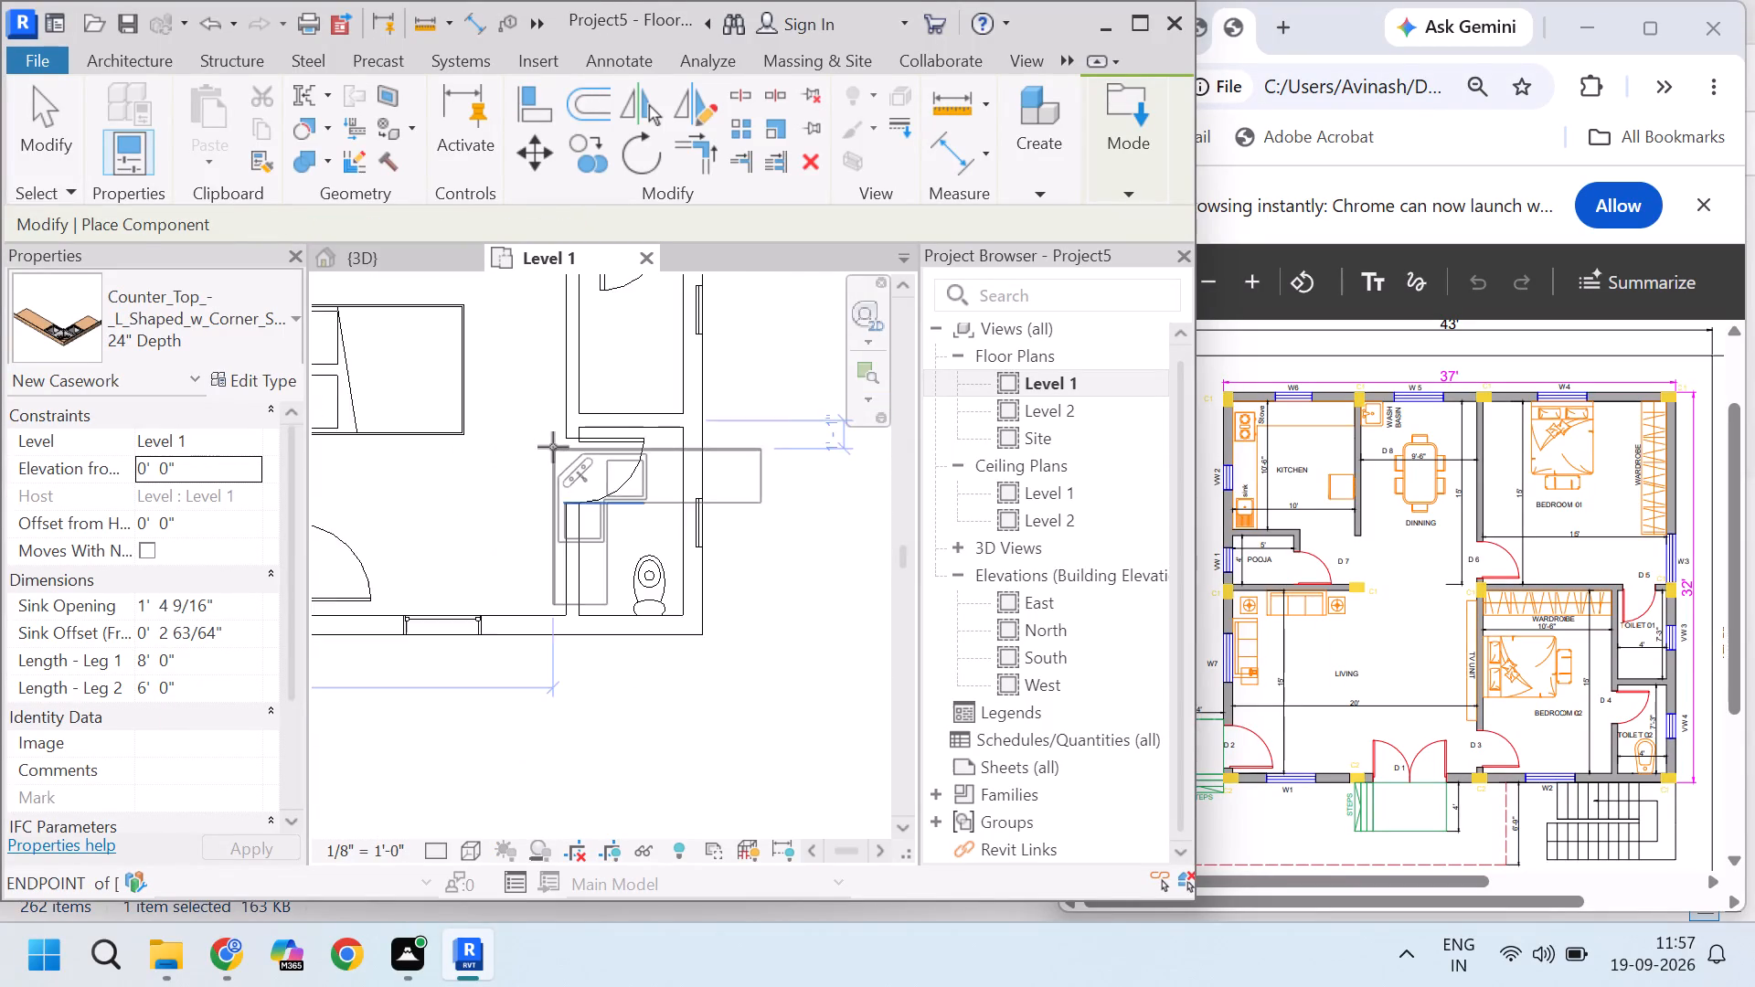
scroll(553, 447, "down", 9)
scroll(331, 281, "up", 9)
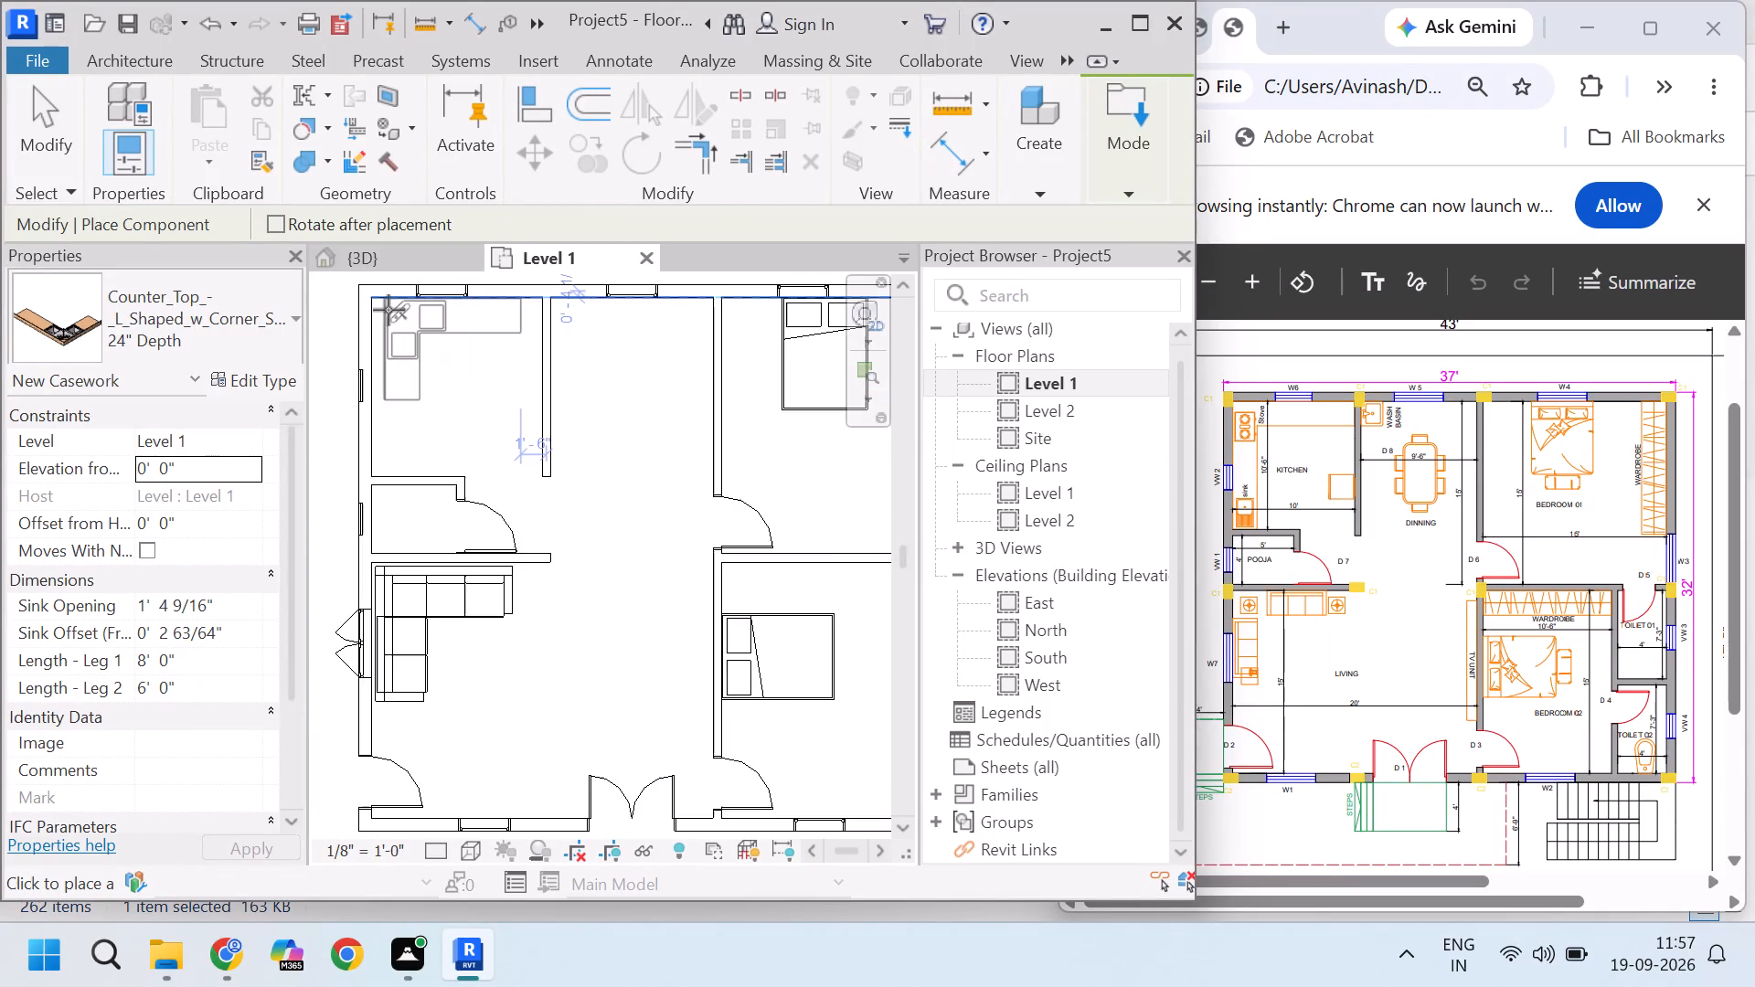
scroll(388, 310, "up", 2)
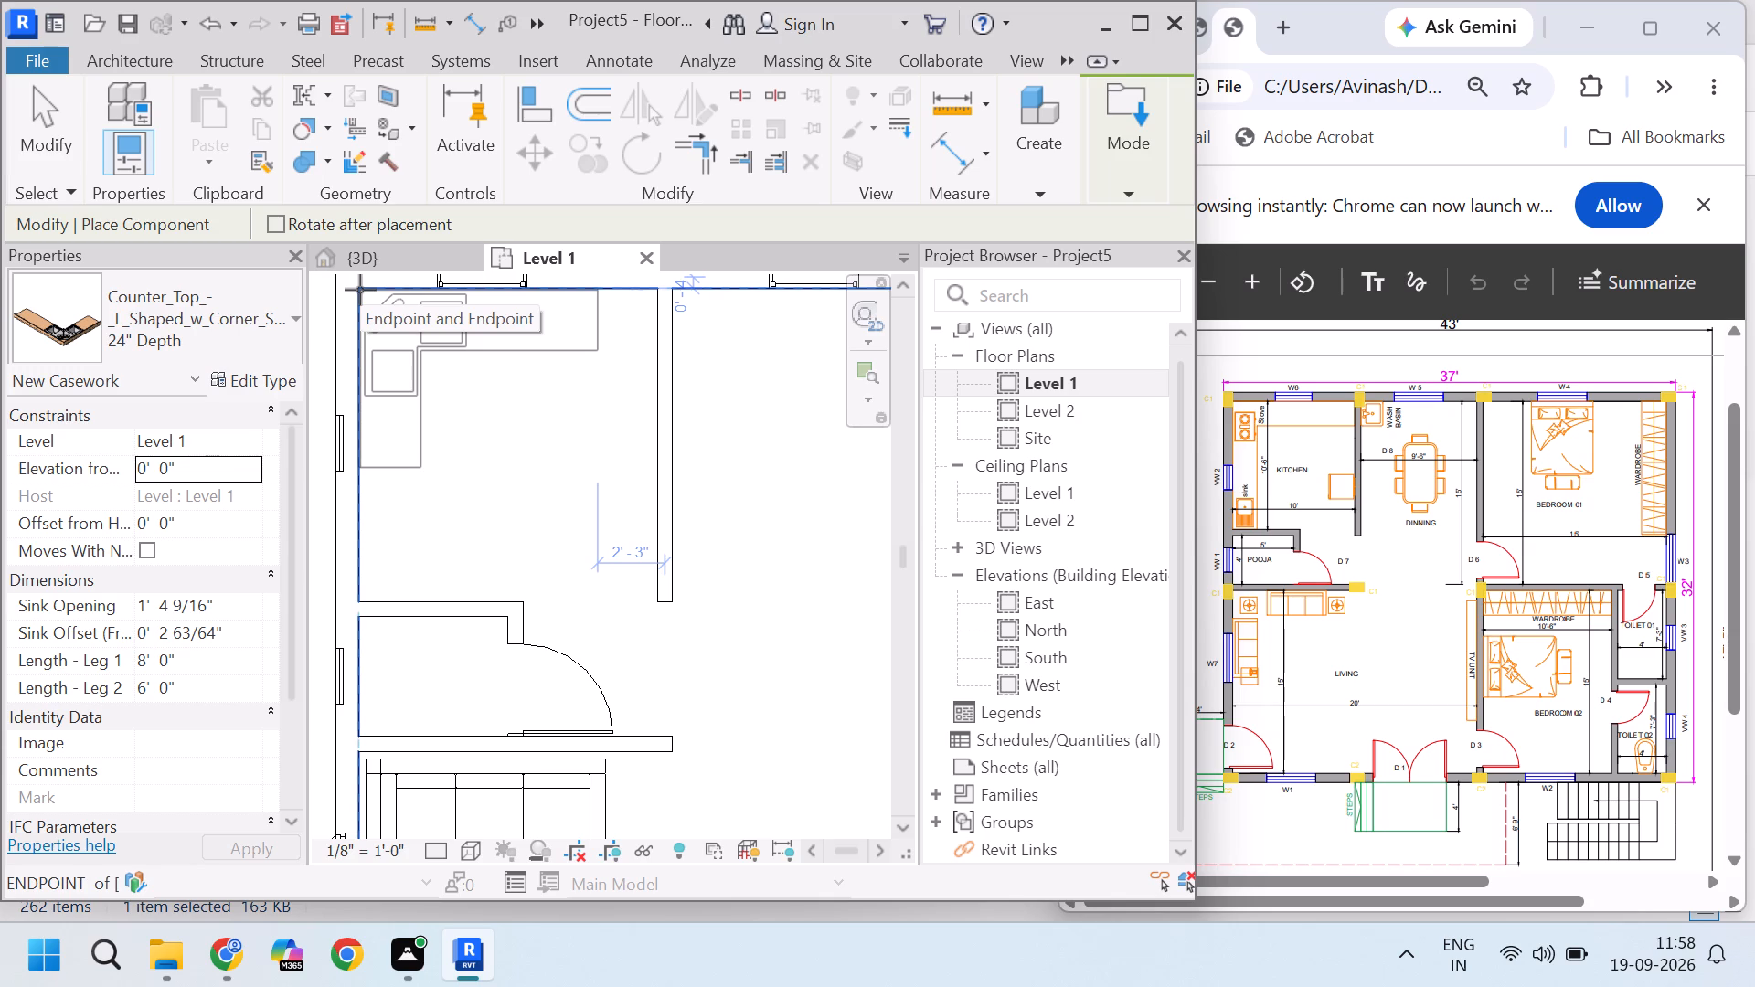
left_click(360, 290)
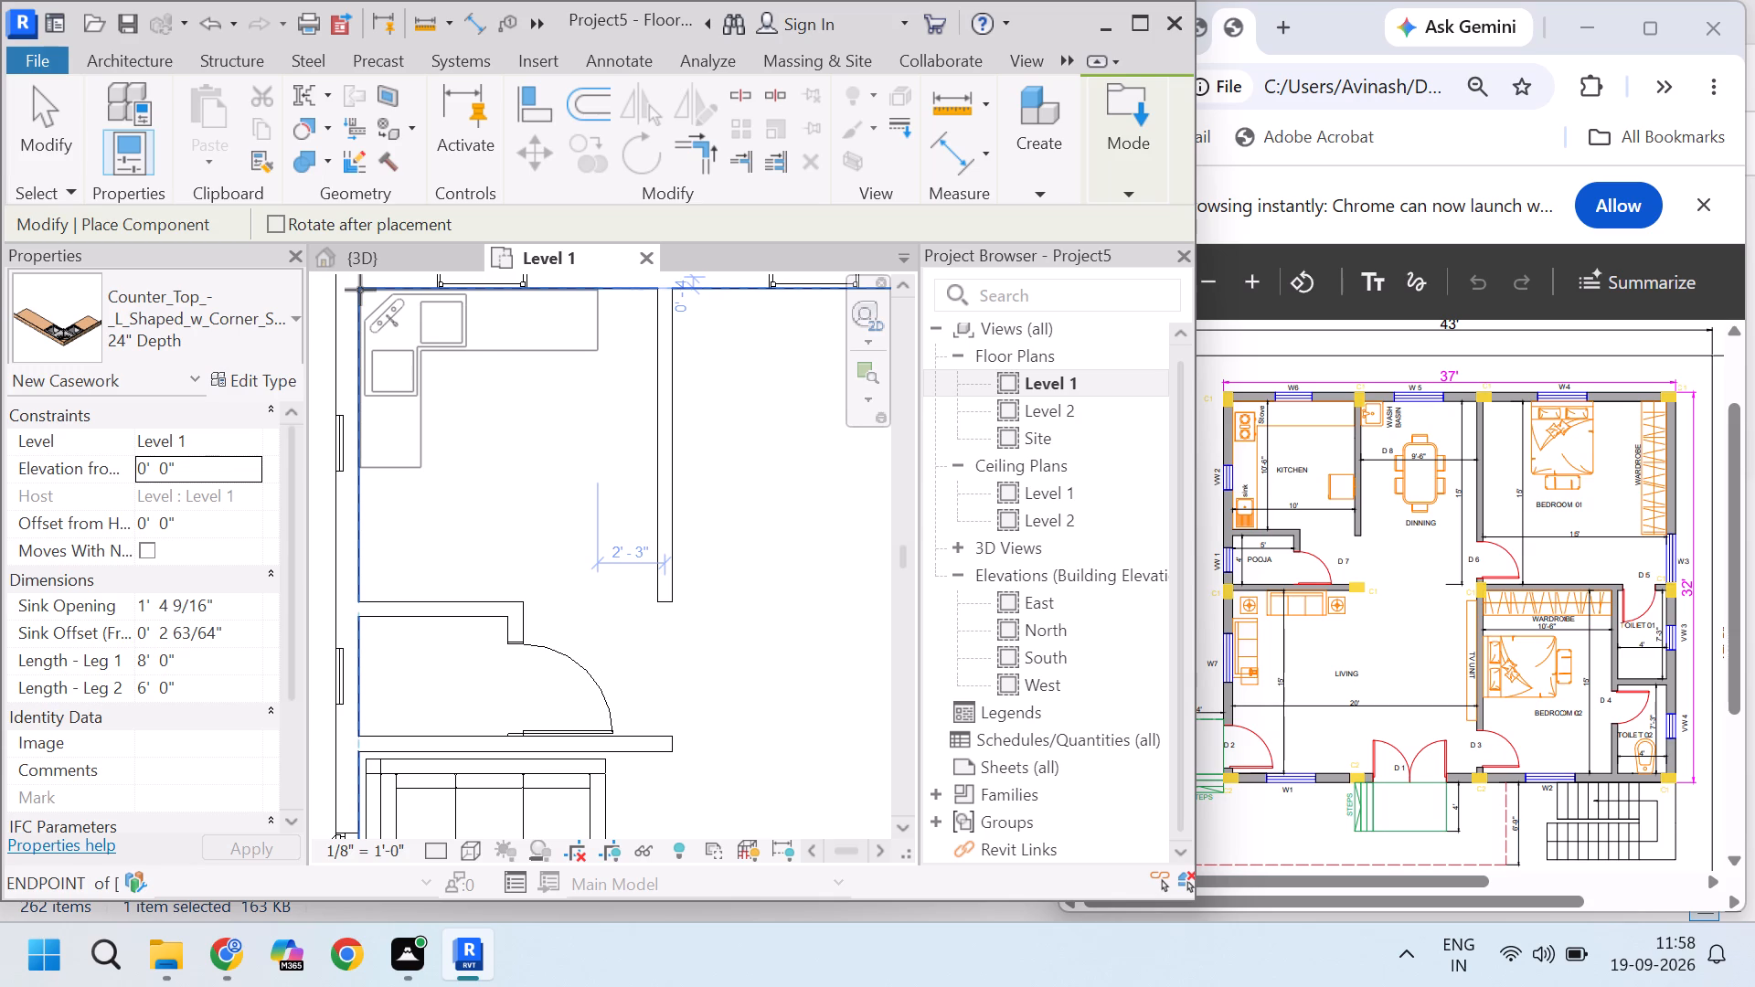
key("Escape")
key("Escape")
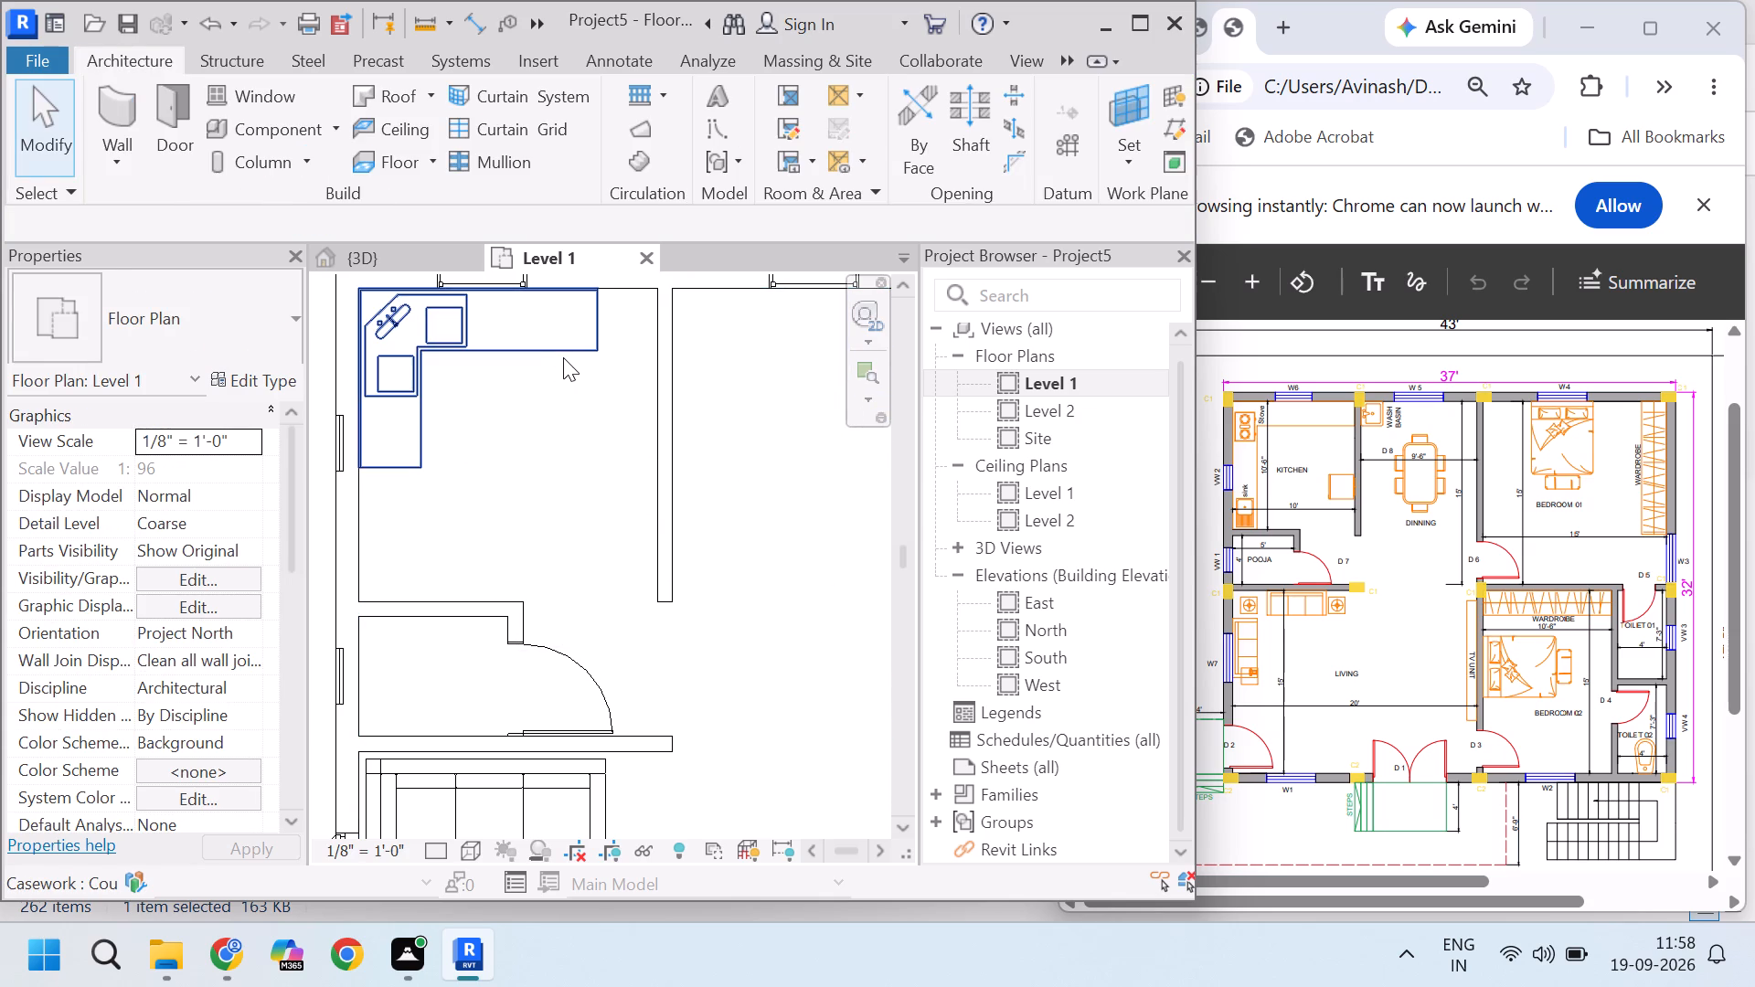
Open the placed L-shaped kitchen counter's family for editing.
scroll(611, 293, "up", 5)
left_click(571, 319)
scroll(633, 409, "down", 2)
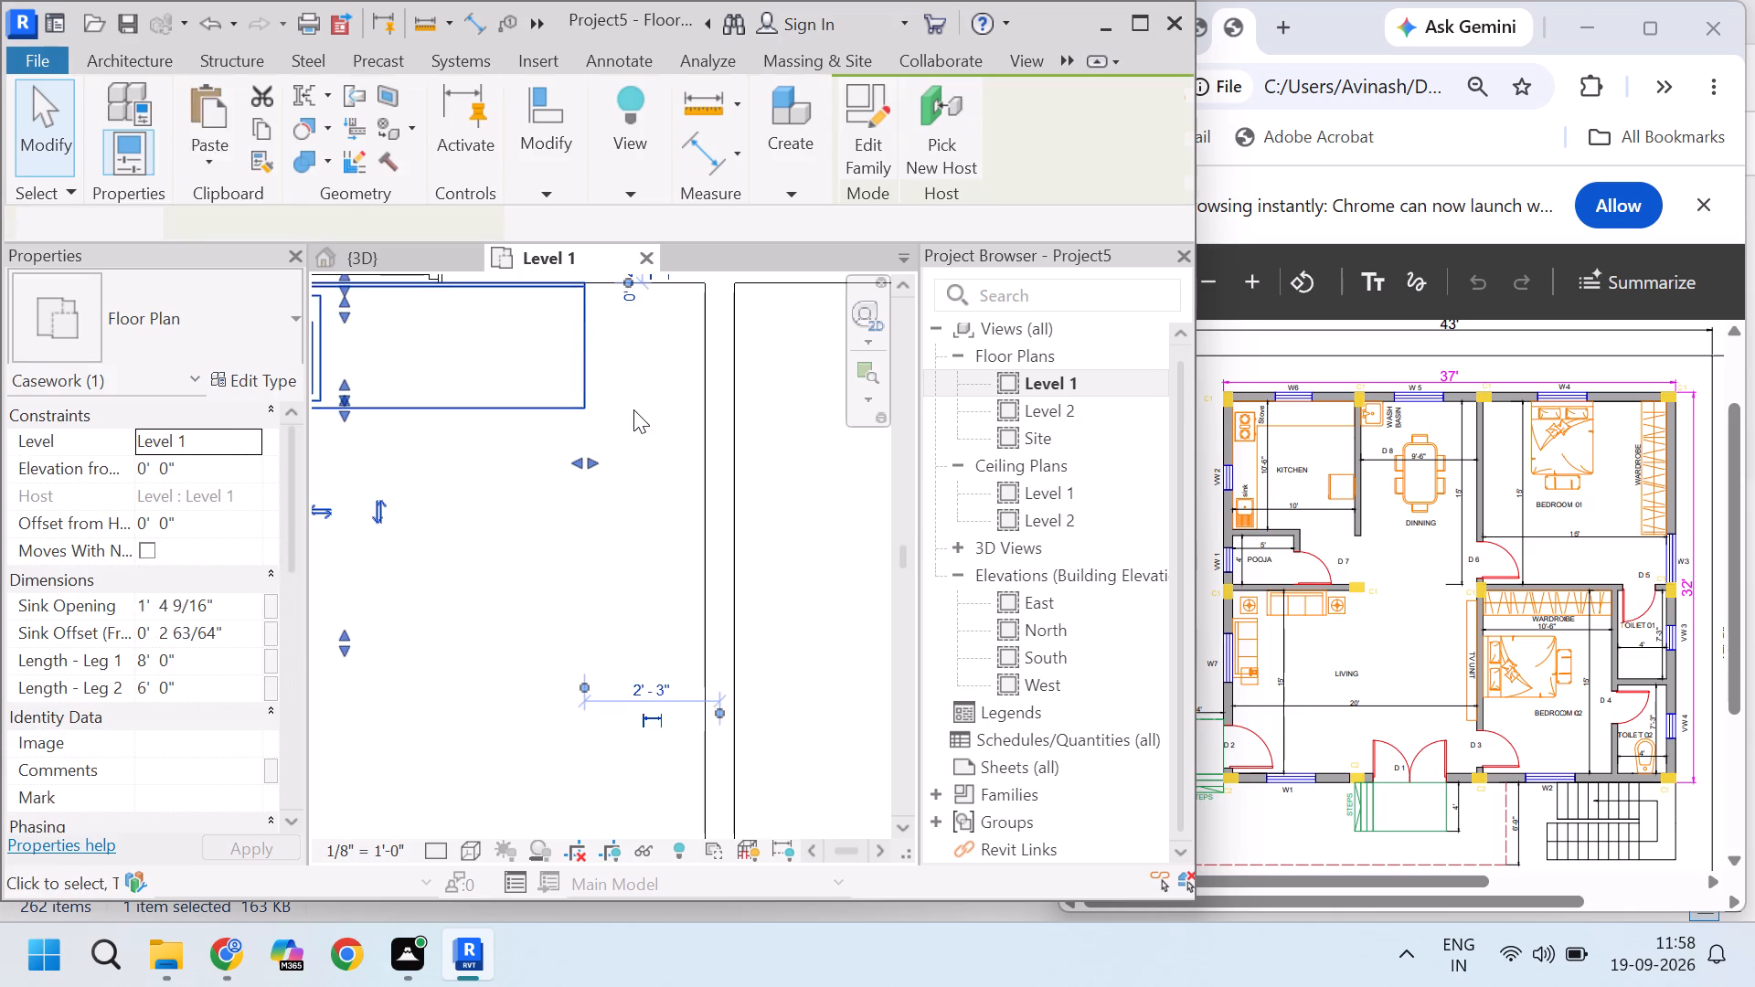
scroll(633, 409, "down", 3)
left_click(878, 145)
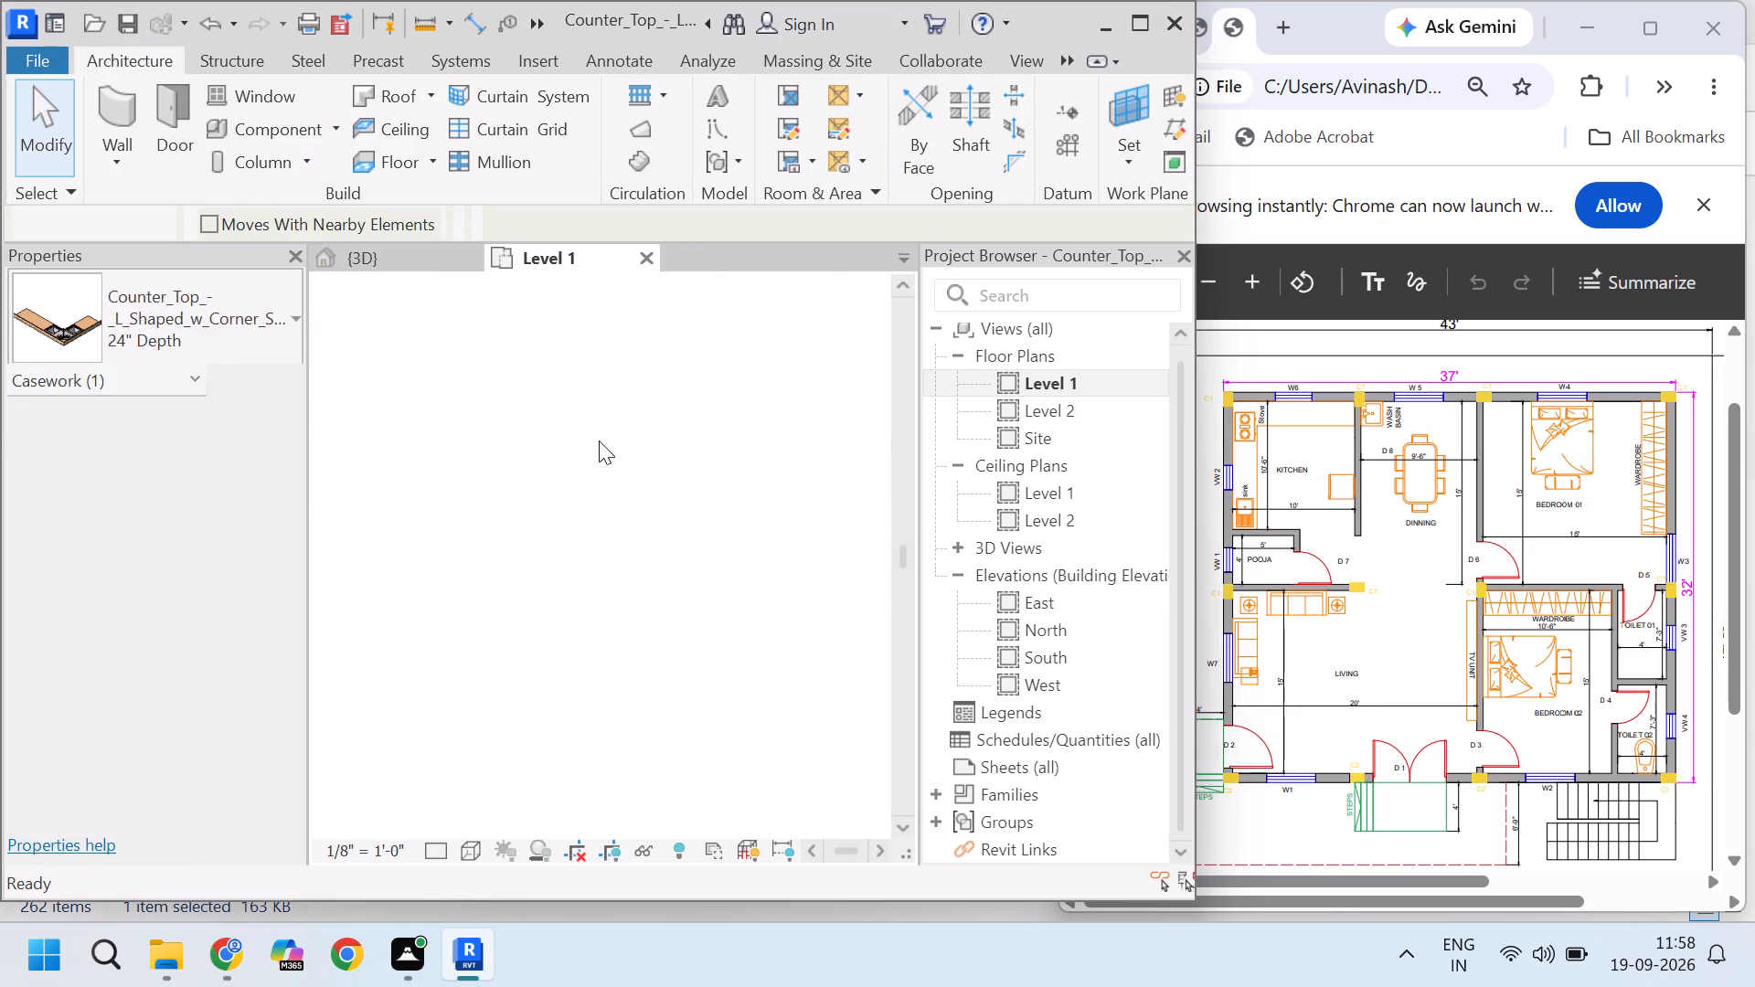
scroll(556, 466, "down", 2)
scroll(767, 572, "up", 3)
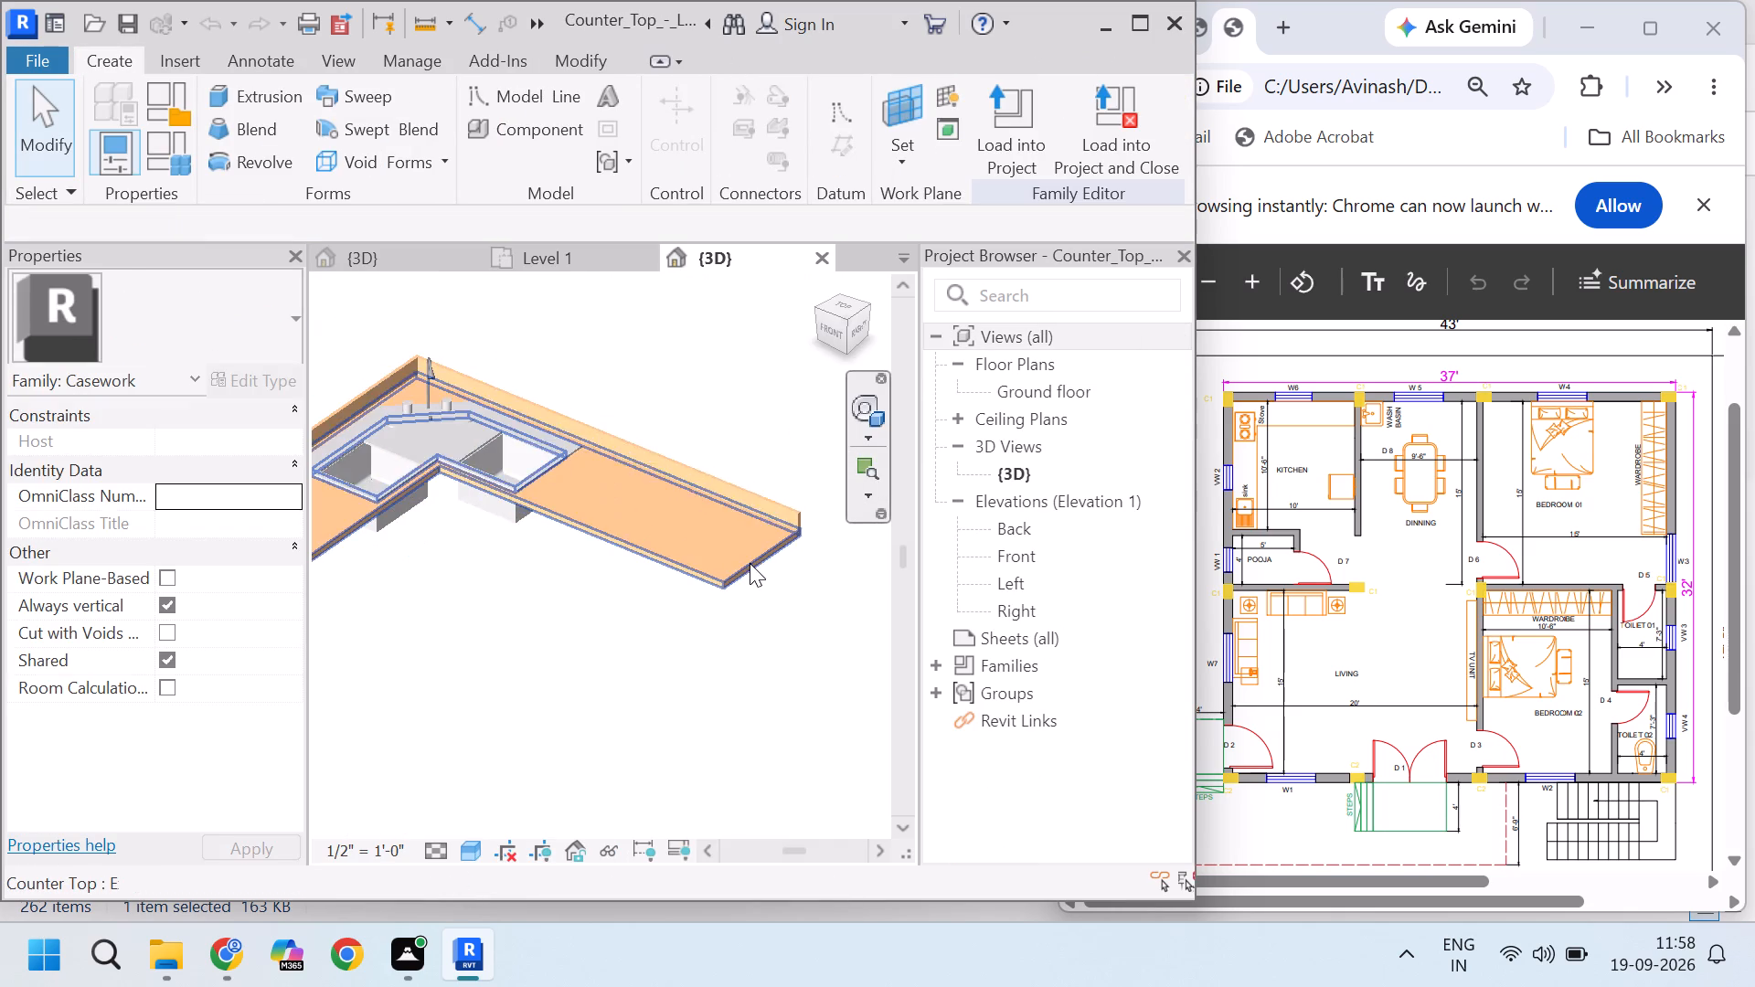
Stretch the countertop's longer leg to about 11' 5" in the family's 3D view.
left_click(750, 562)
scroll(599, 468, "down", 4)
scroll(691, 525, "up", 3)
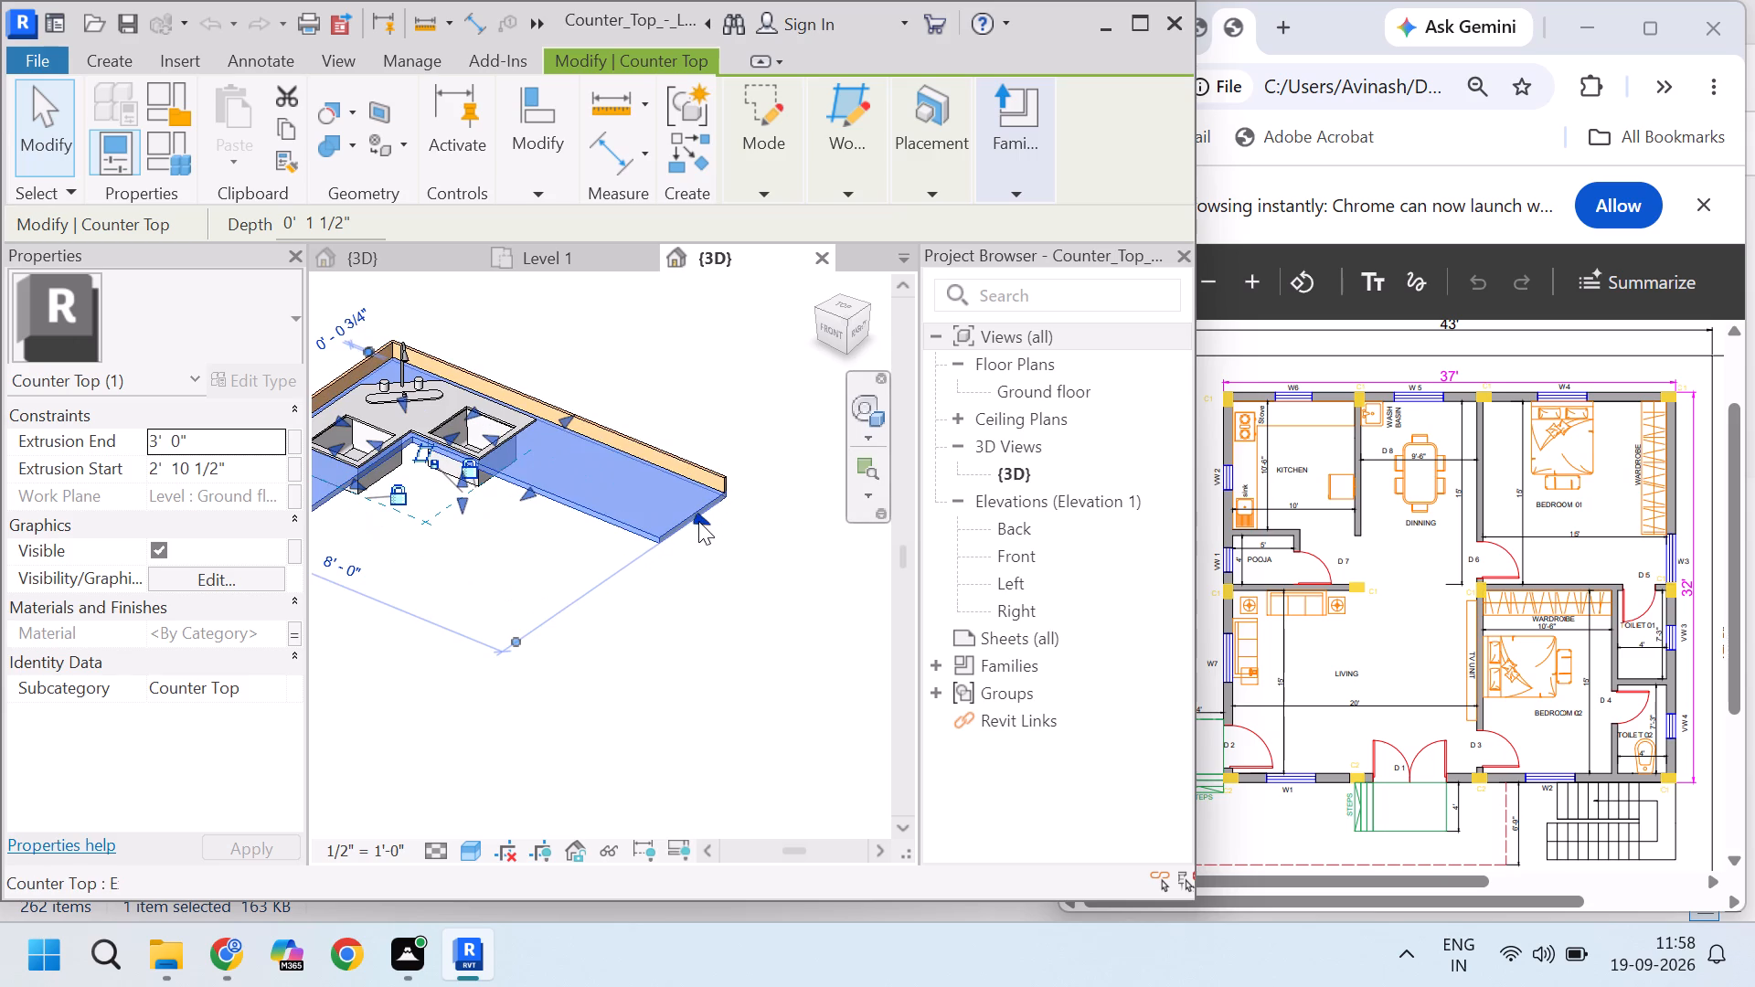
left_click_drag(698, 521, 834, 584)
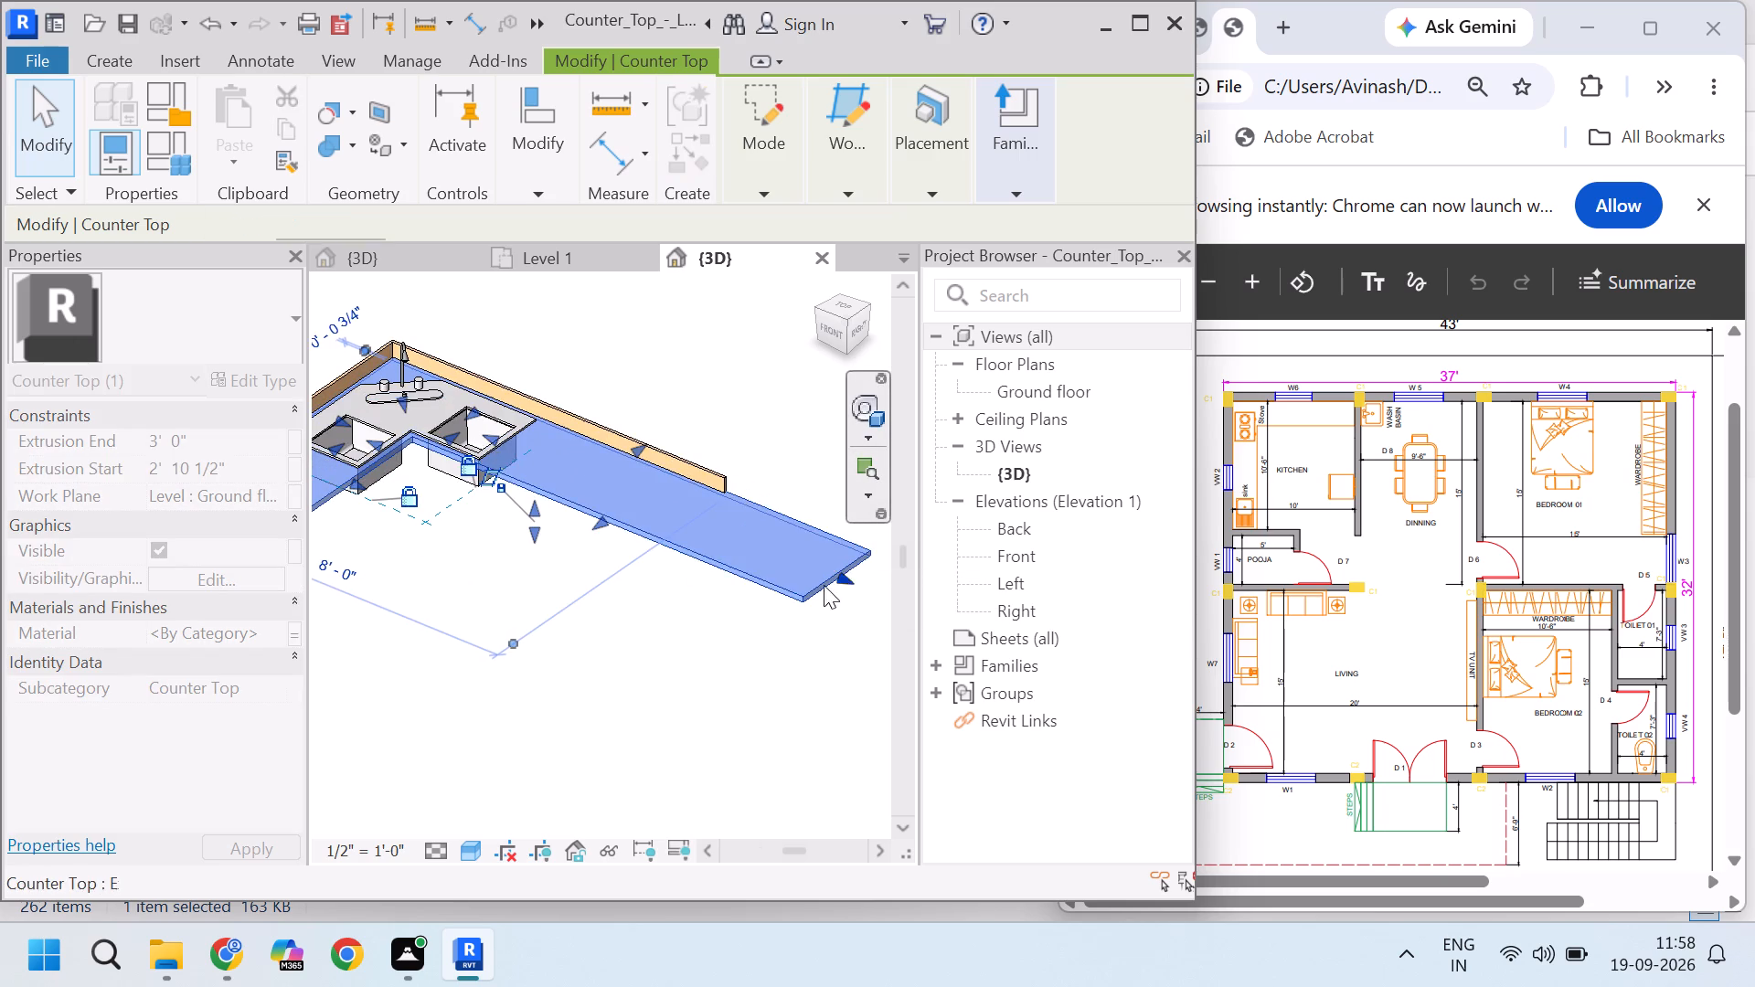
key("Escape")
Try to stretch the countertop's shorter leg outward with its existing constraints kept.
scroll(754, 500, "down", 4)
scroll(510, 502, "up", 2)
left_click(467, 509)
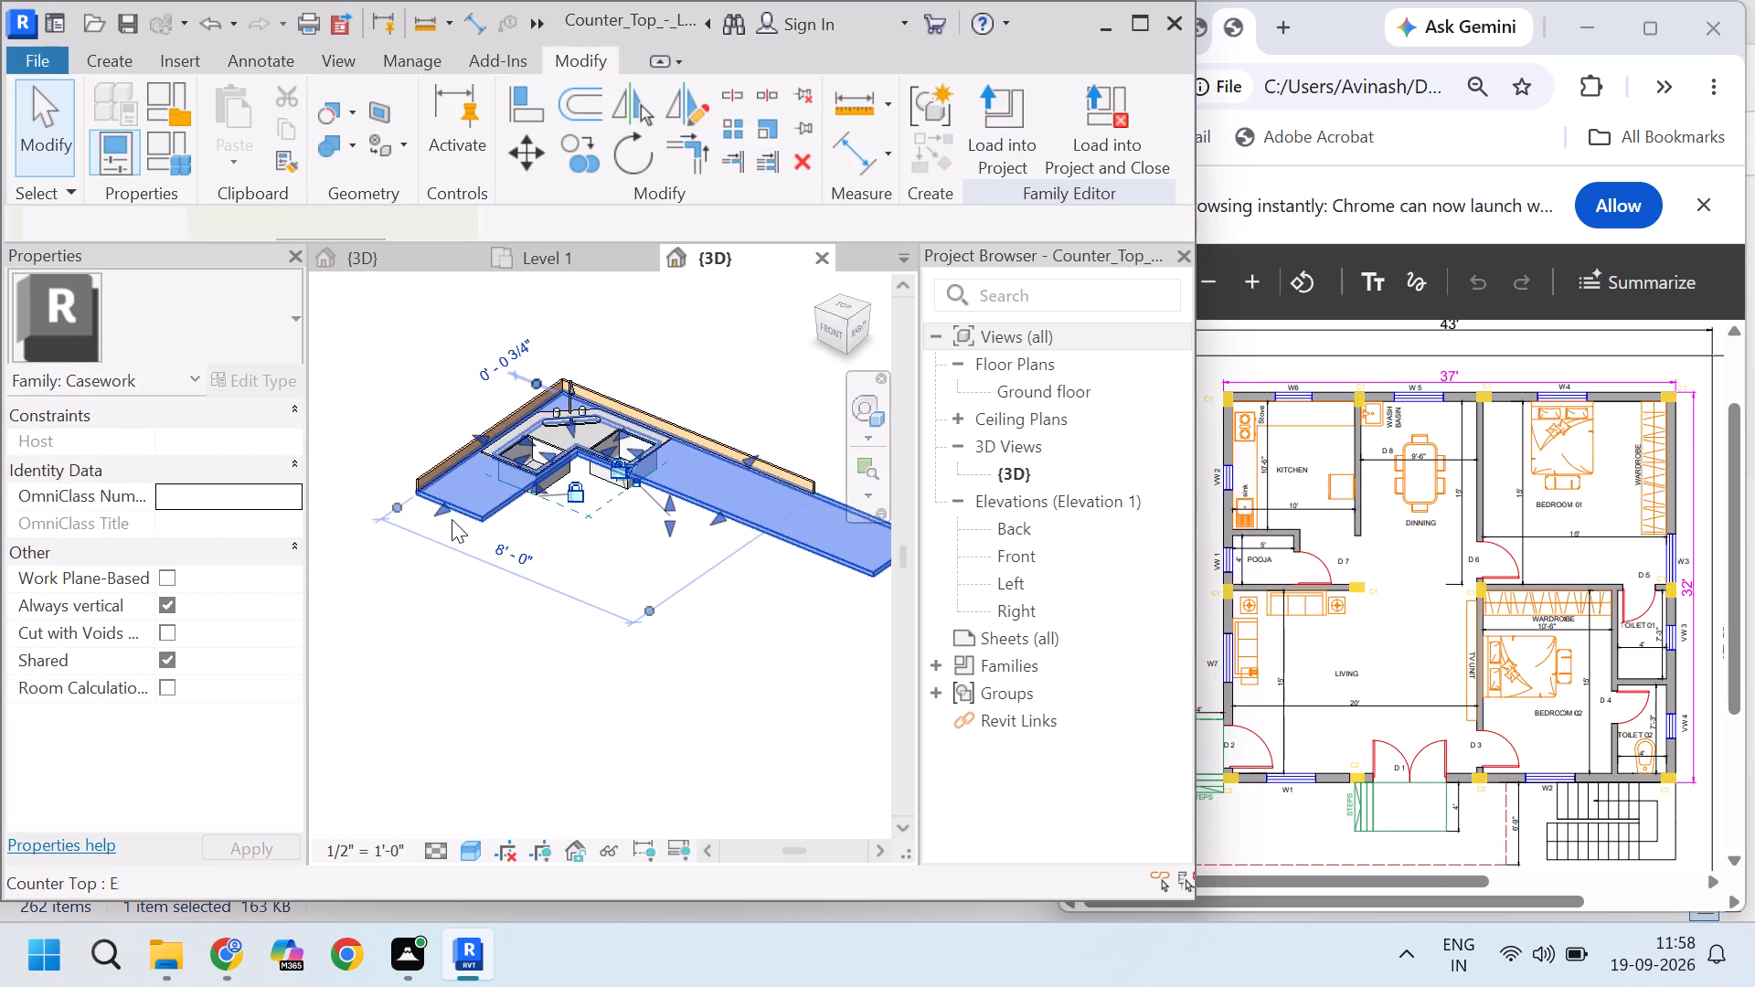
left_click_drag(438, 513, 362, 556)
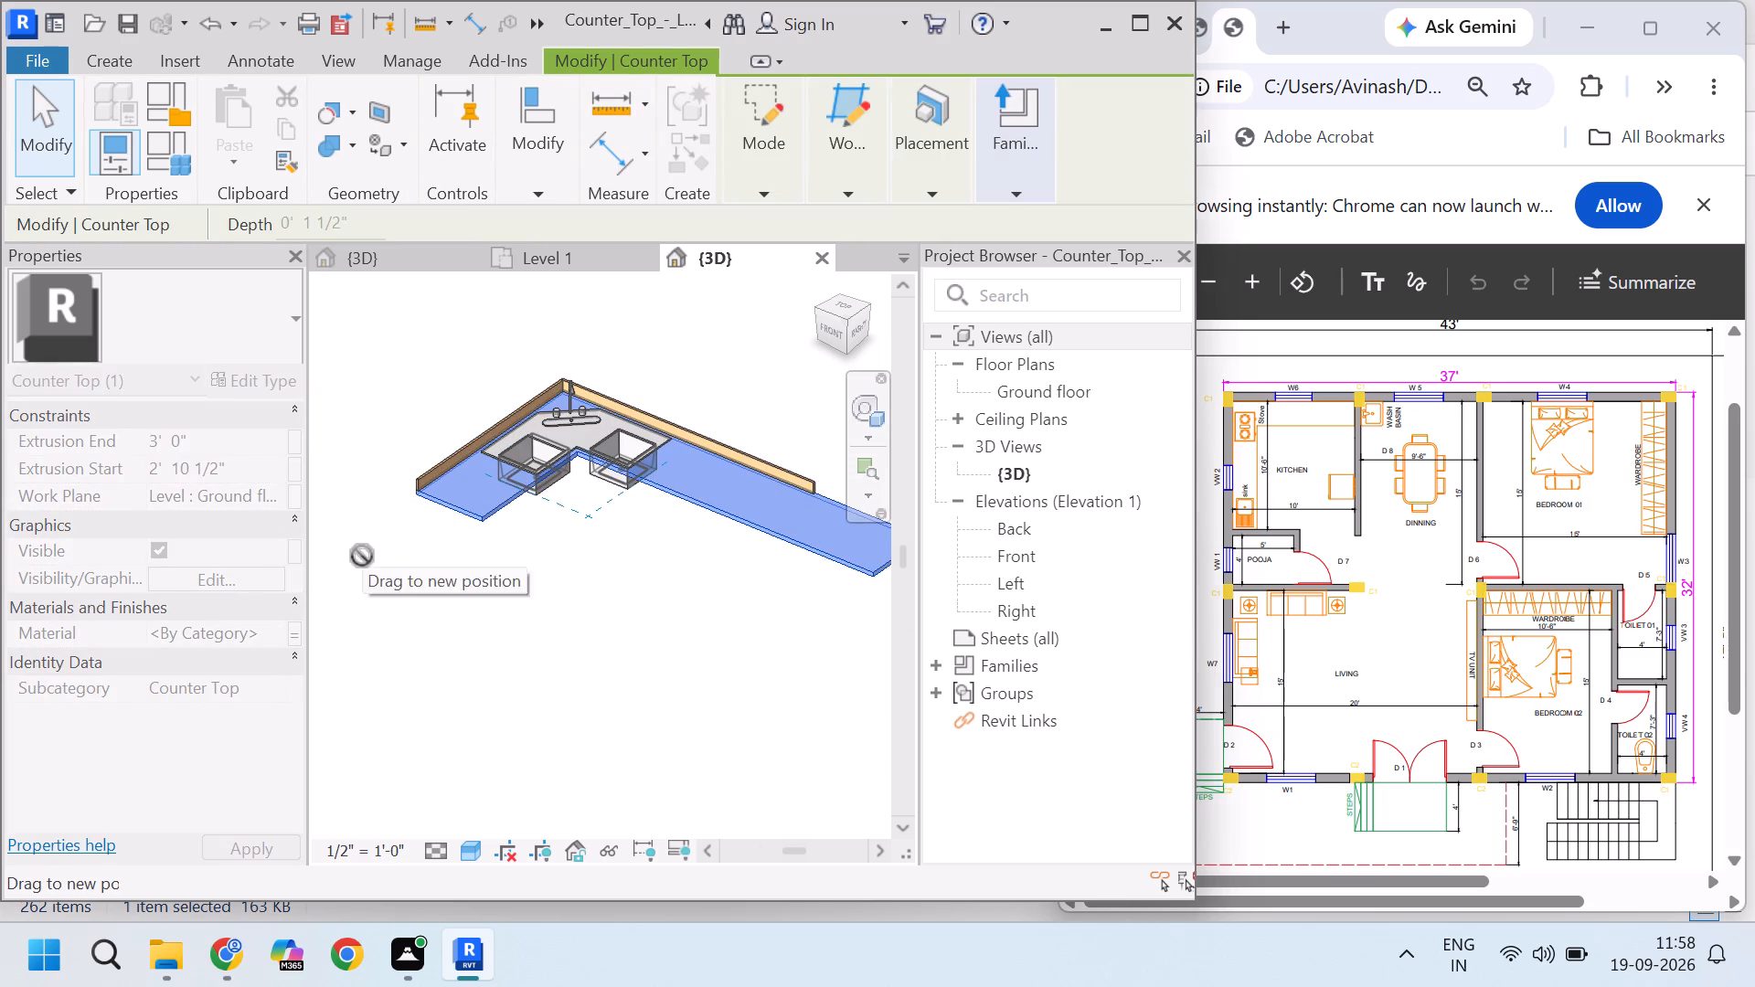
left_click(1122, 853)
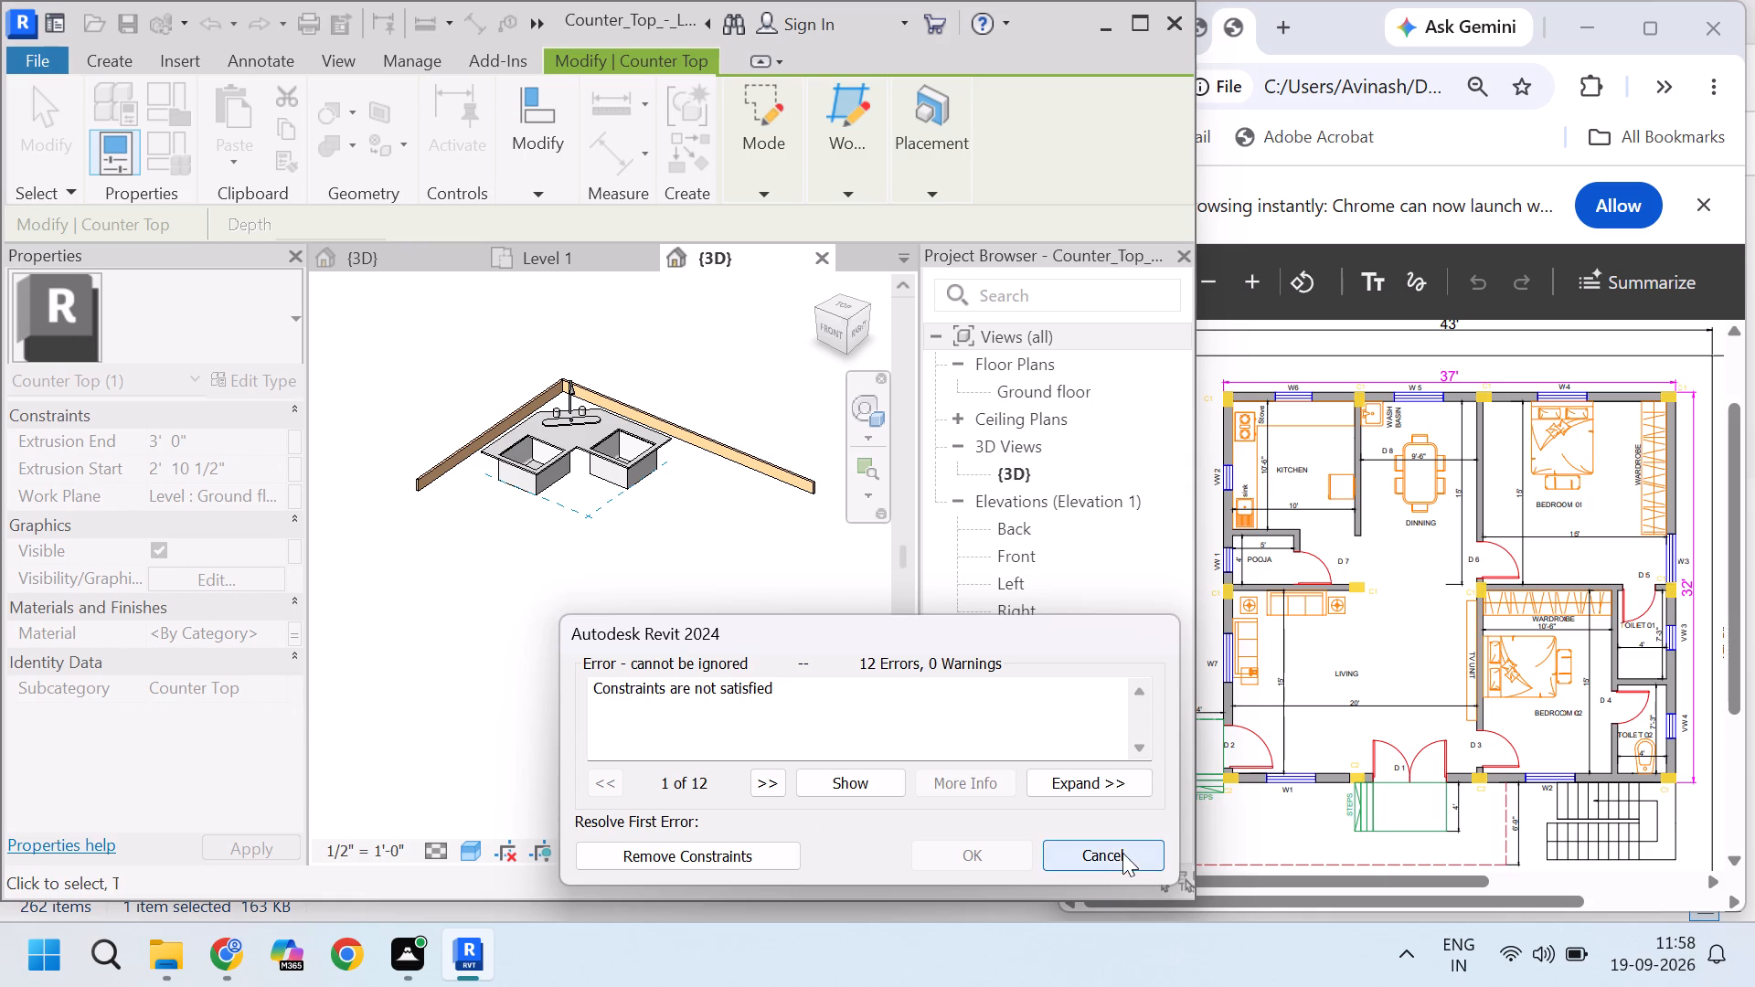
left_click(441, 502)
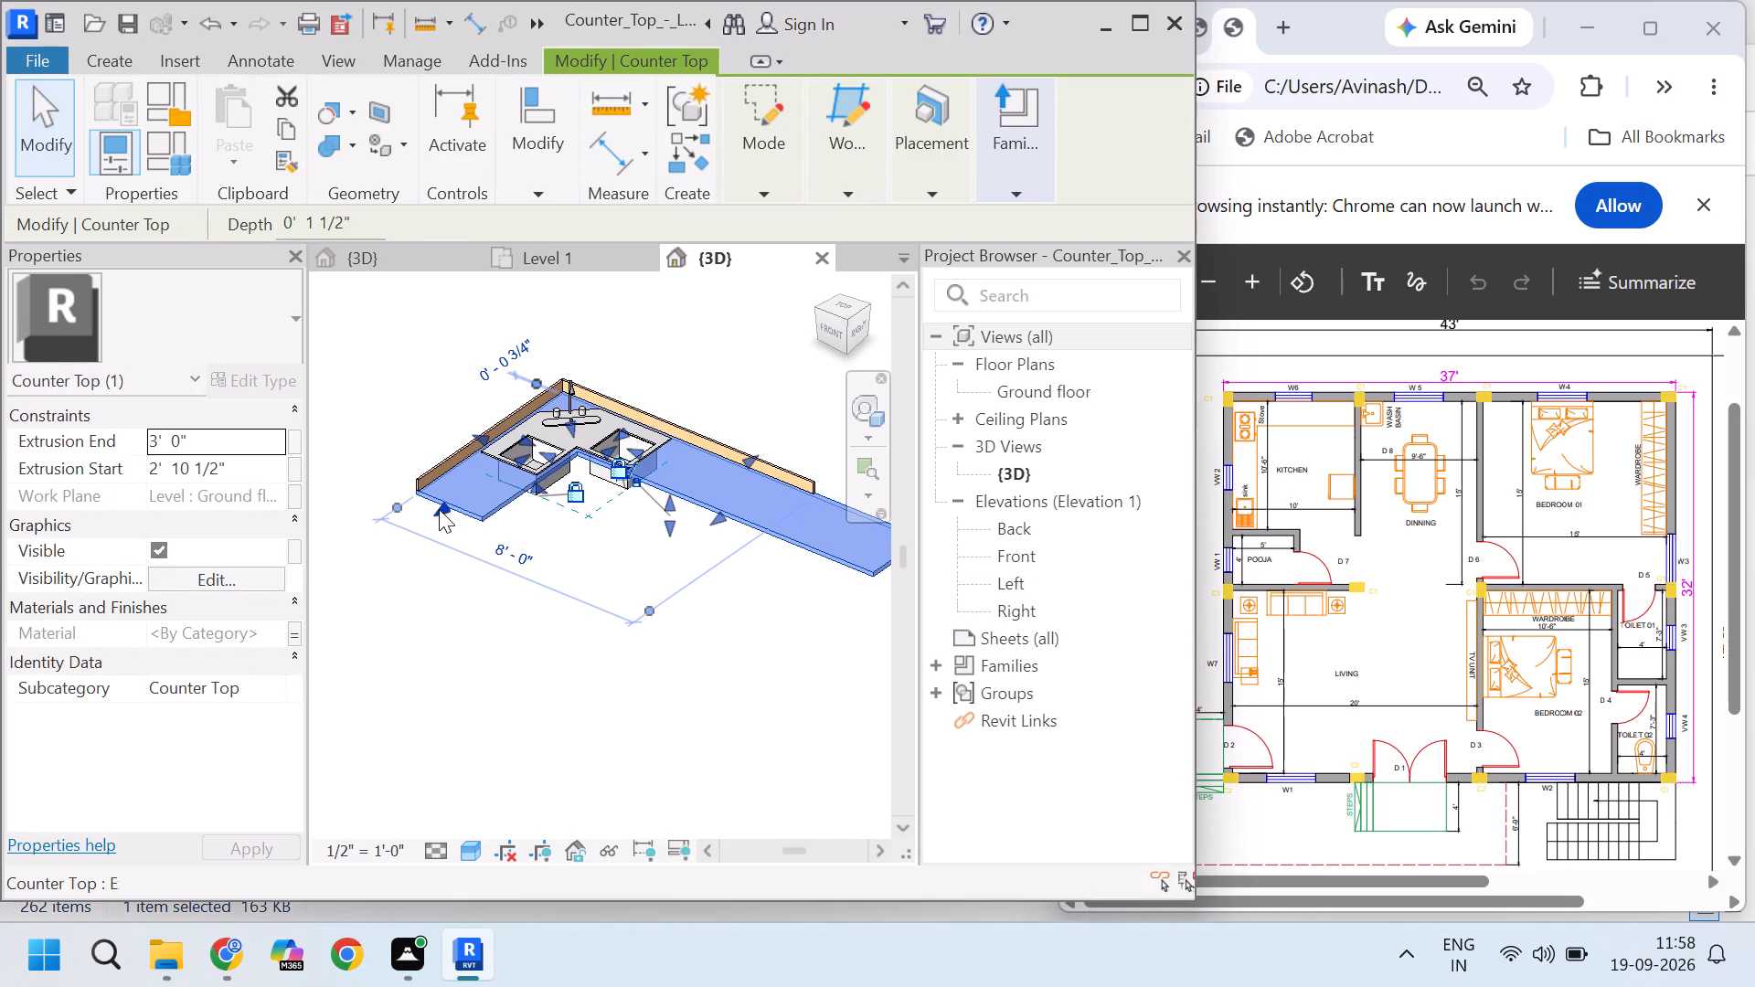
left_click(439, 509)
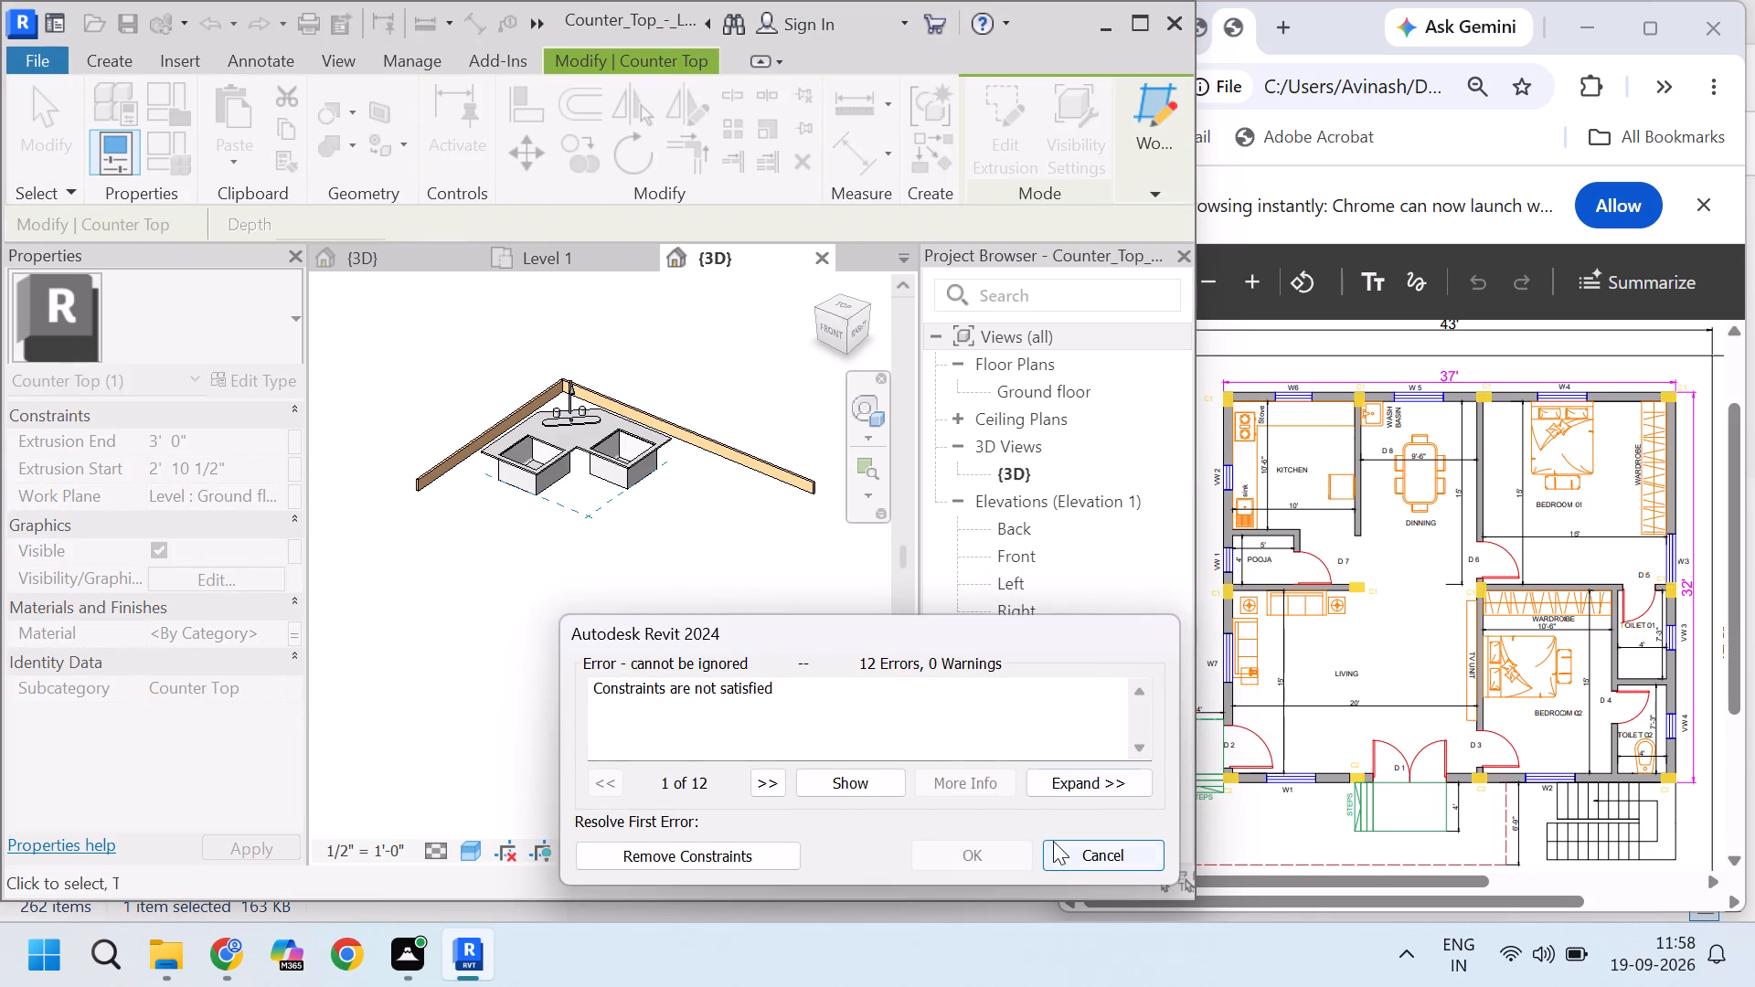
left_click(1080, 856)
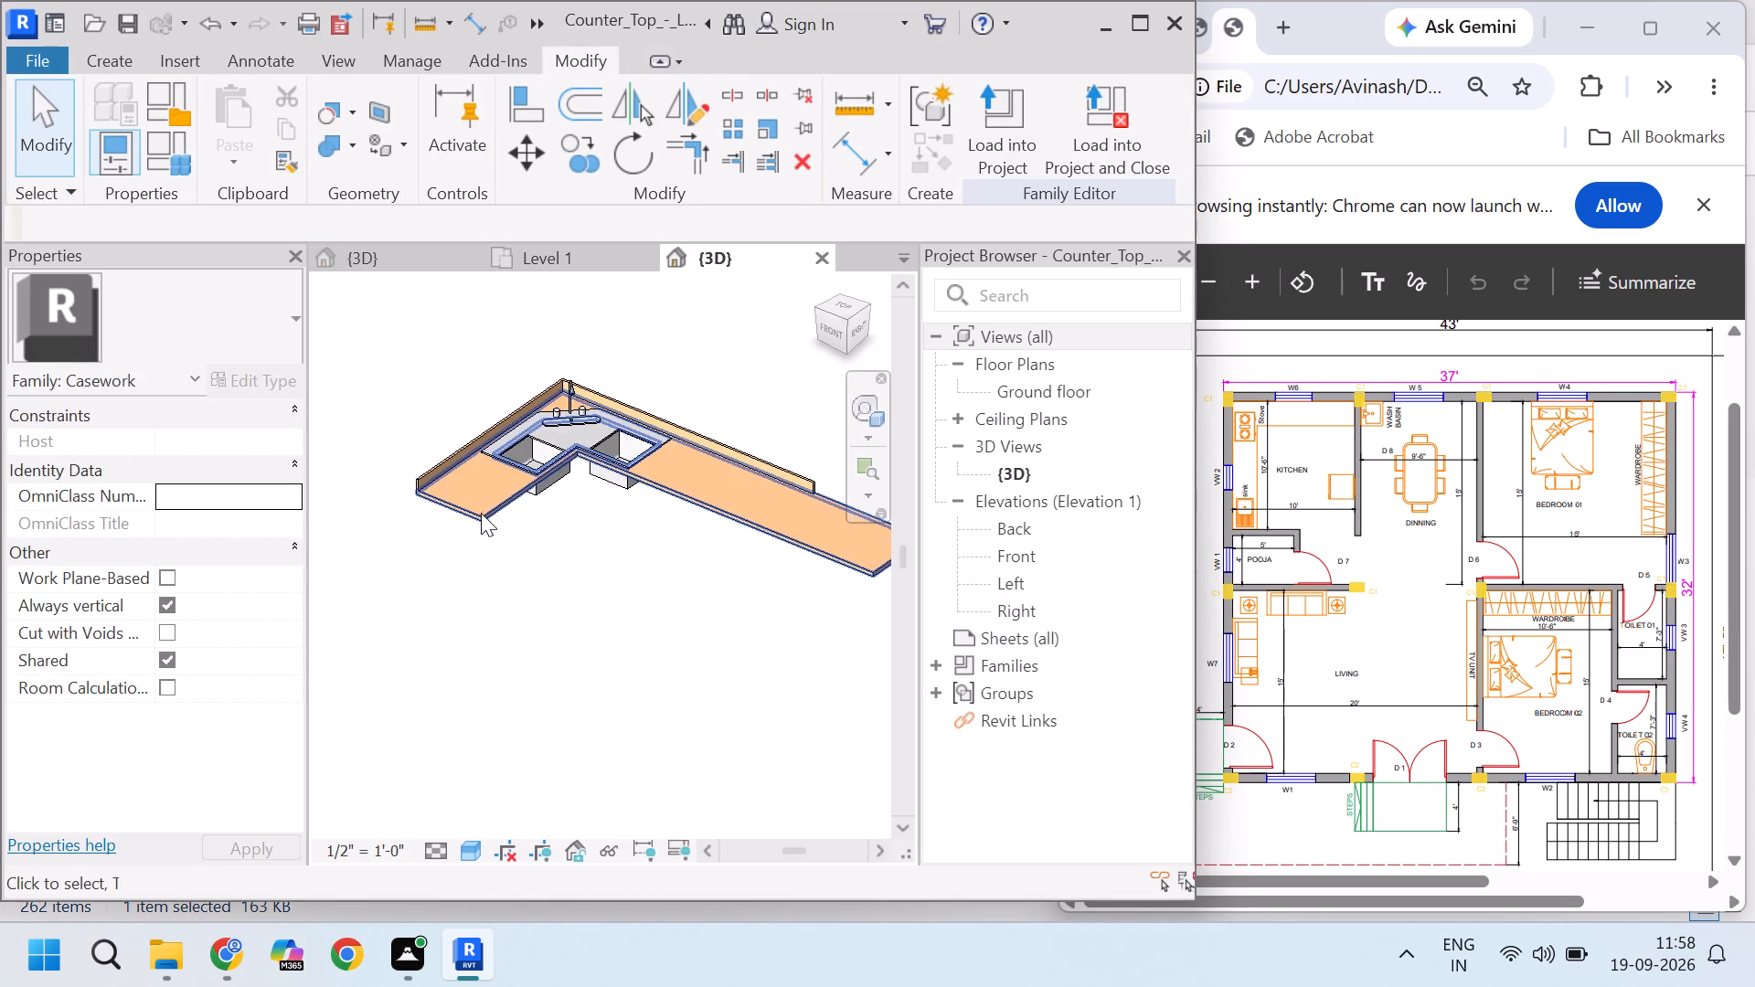
Remove the countertop's constraints and stretch its shorter leg to about 9' 3".
left_click(481, 513)
left_click(440, 510)
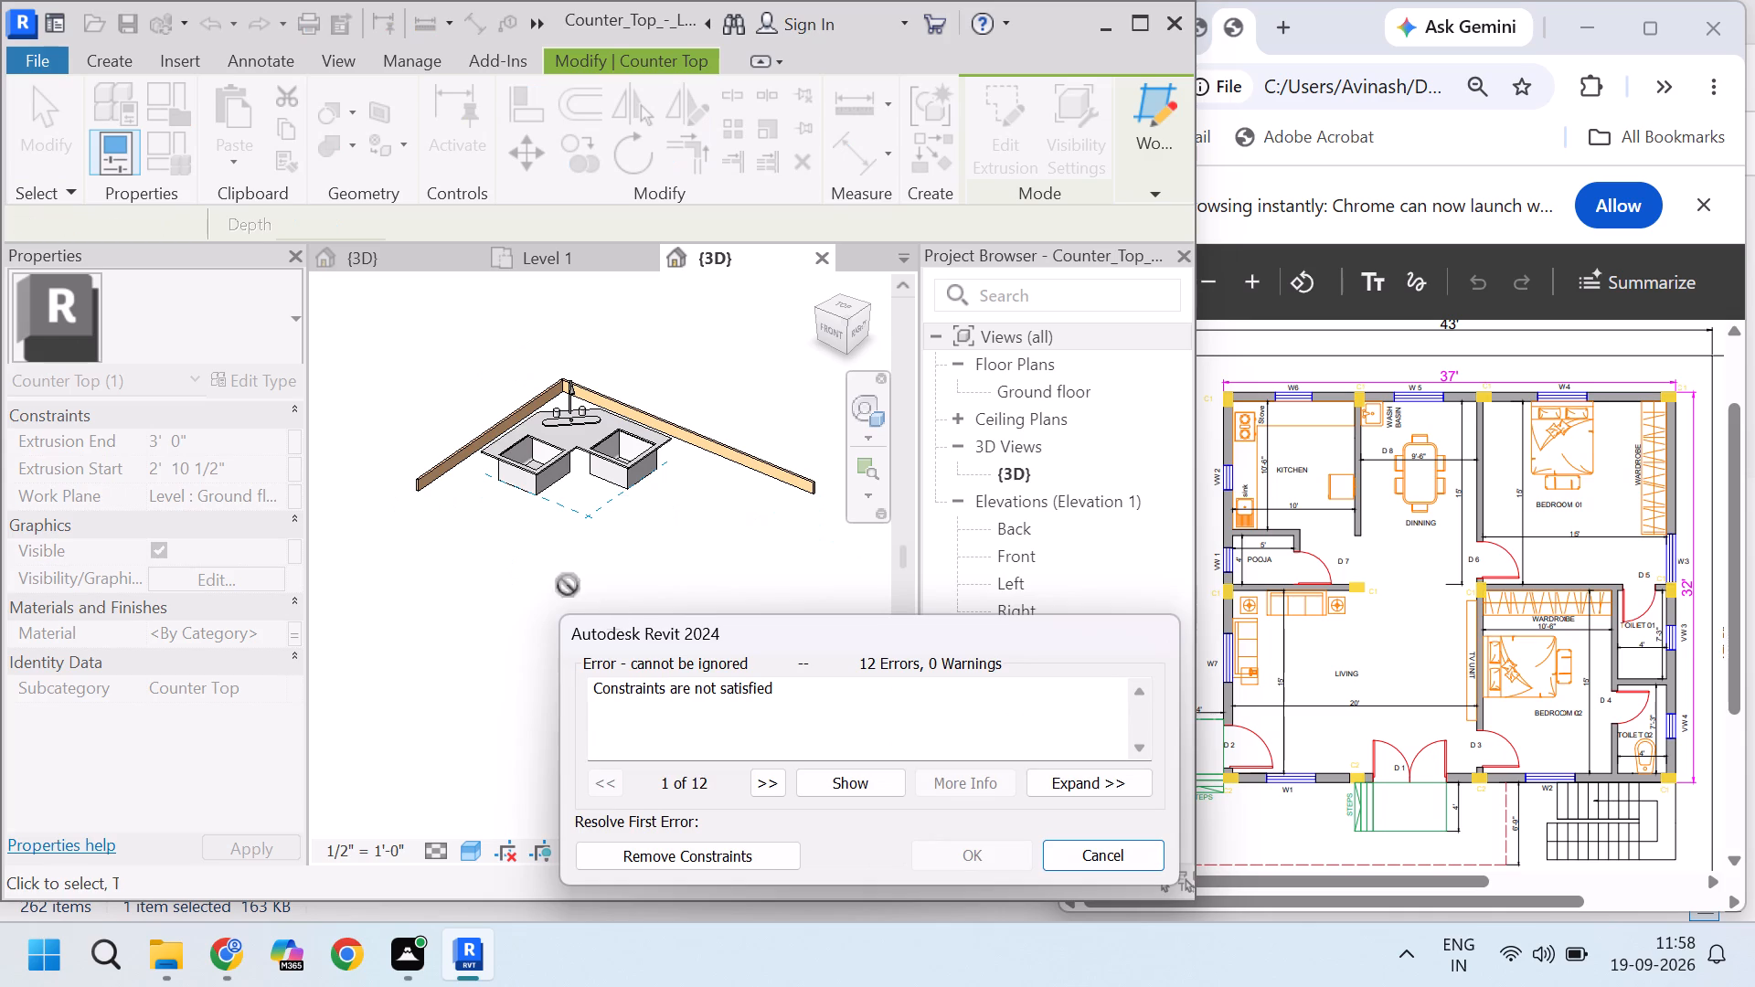
left_click(758, 855)
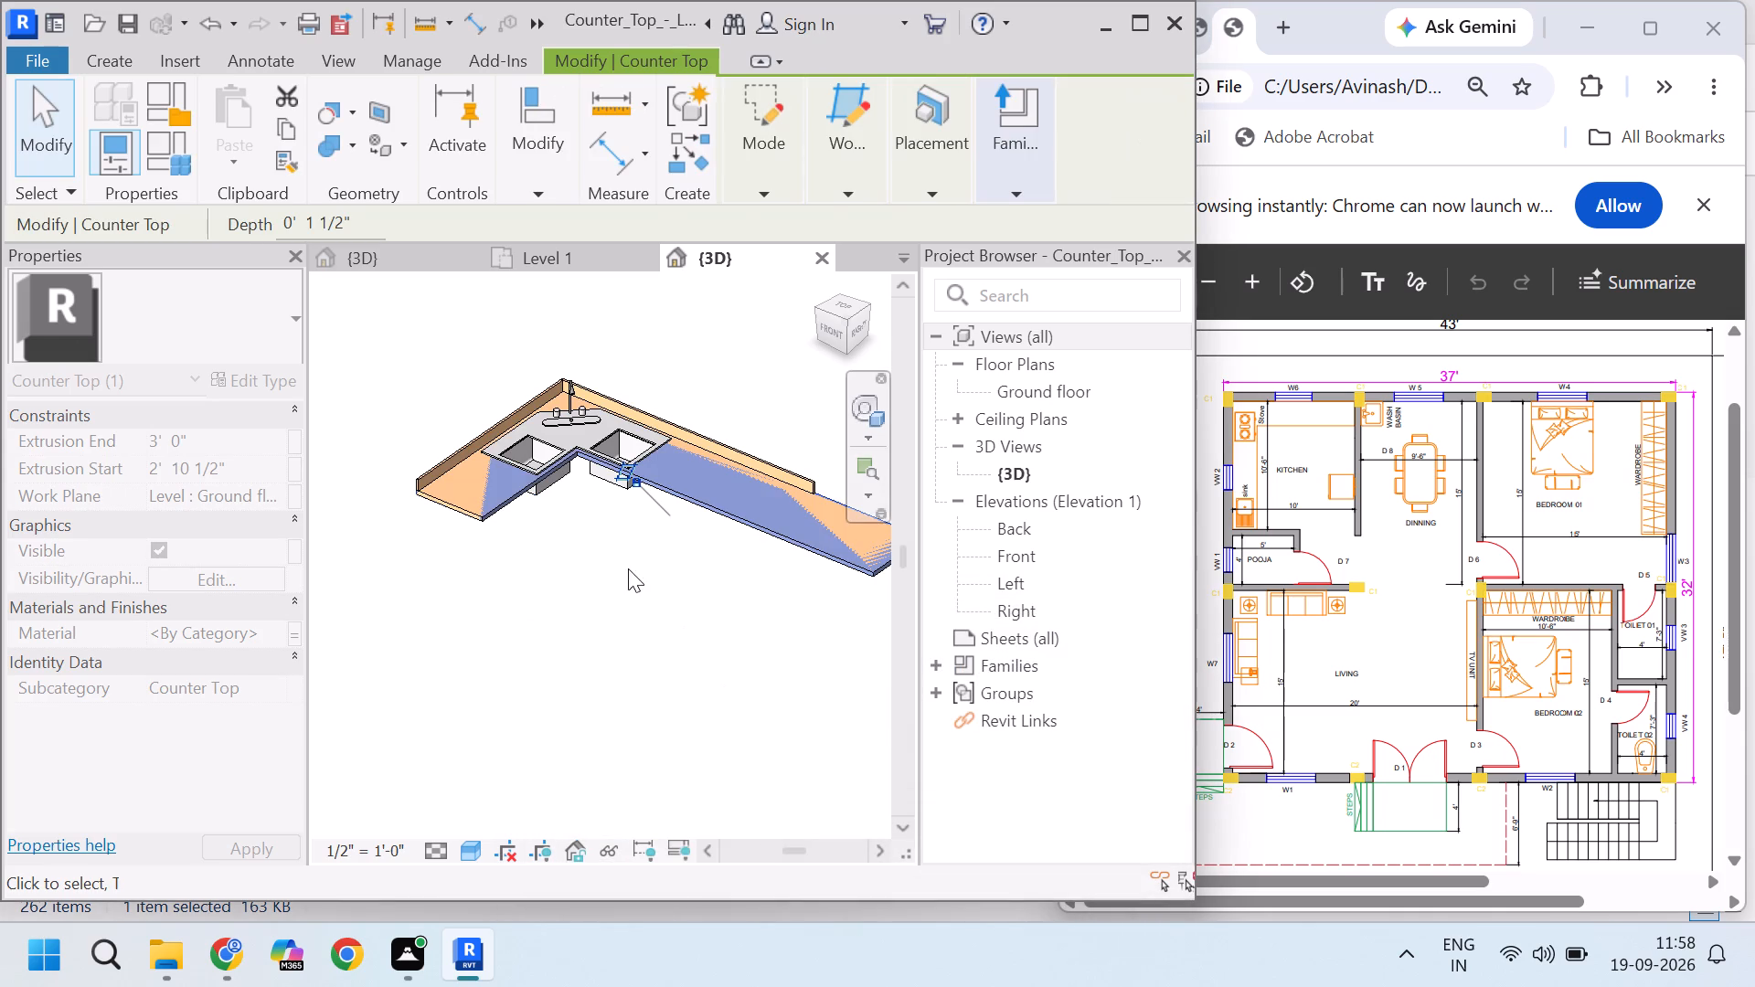
key("Escape")
left_click(465, 514)
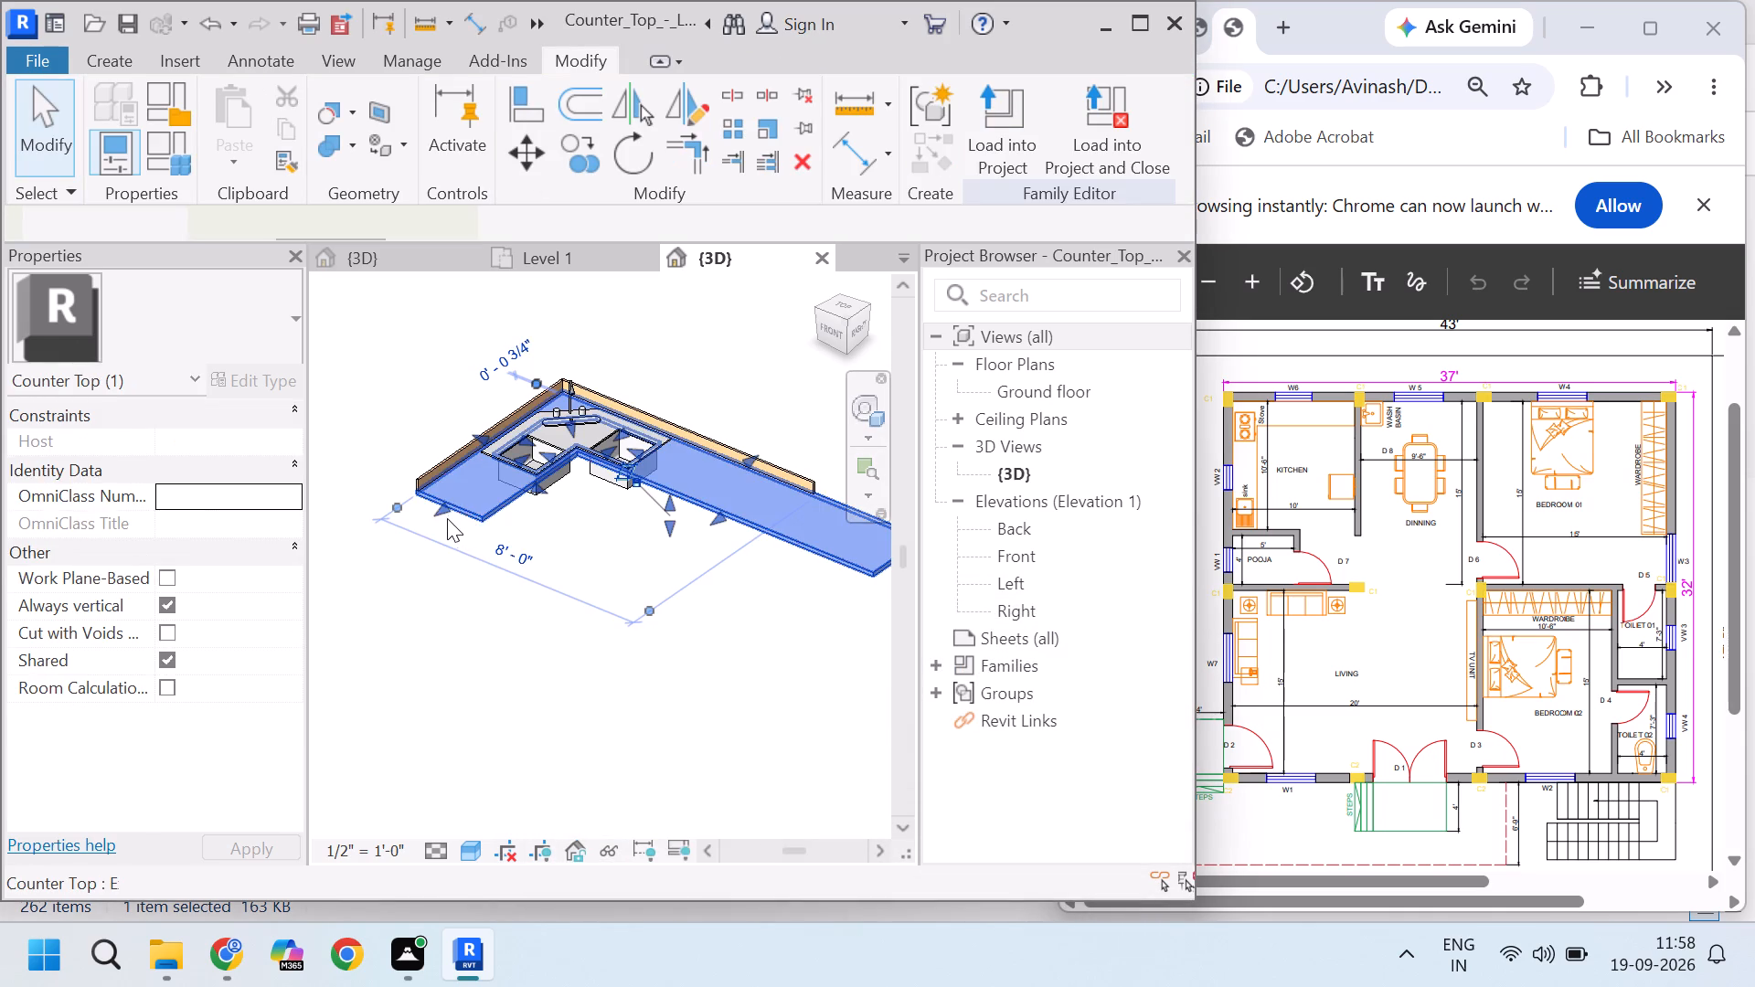
left_click(445, 511)
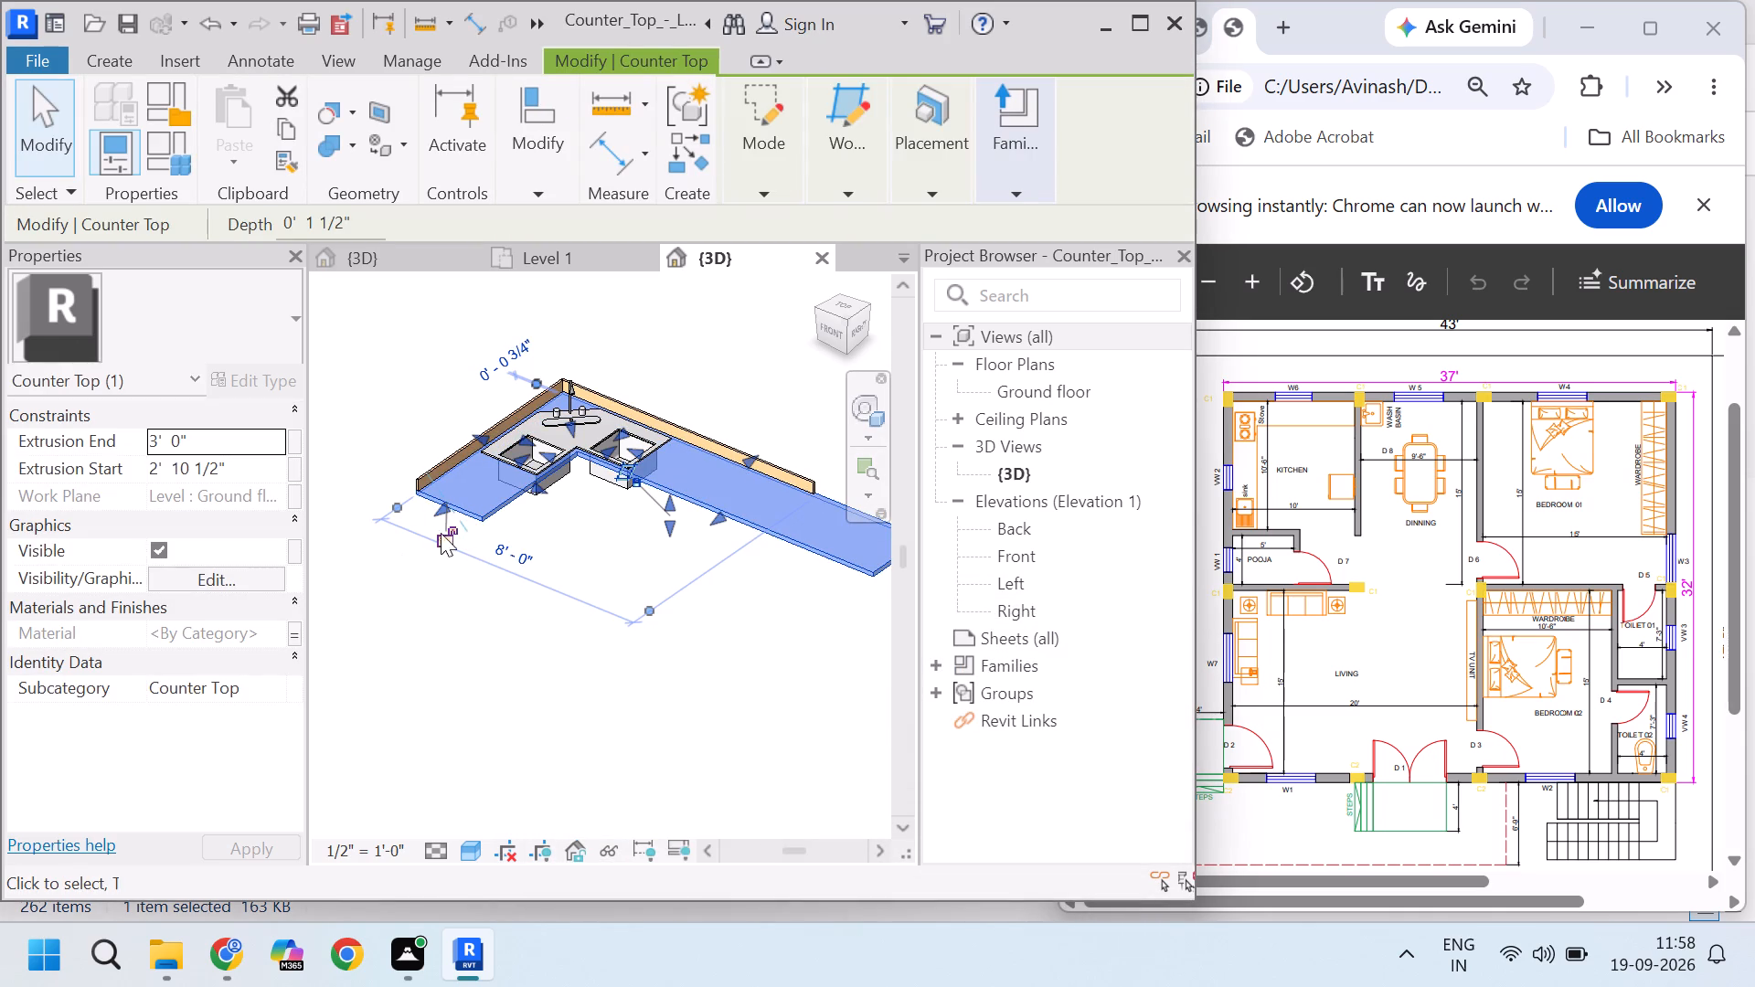
left_click_drag(442, 509, 388, 547)
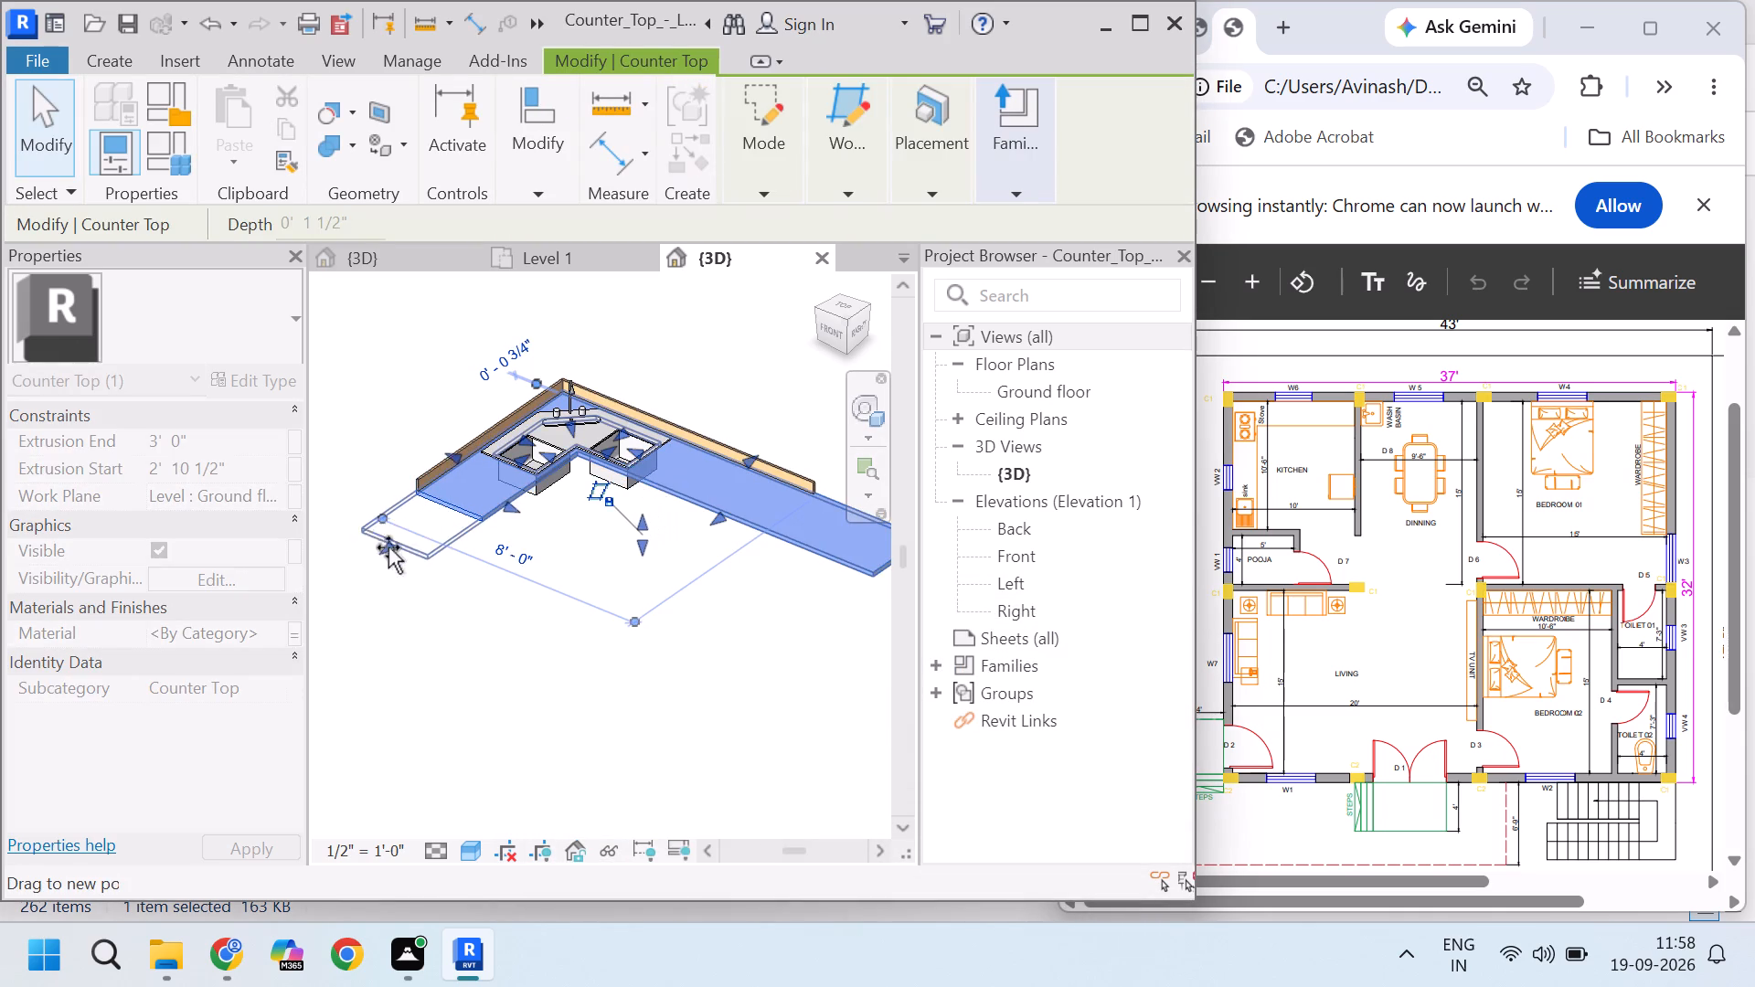
left_click_drag(388, 547, 367, 558)
scroll(366, 560, "down", 4)
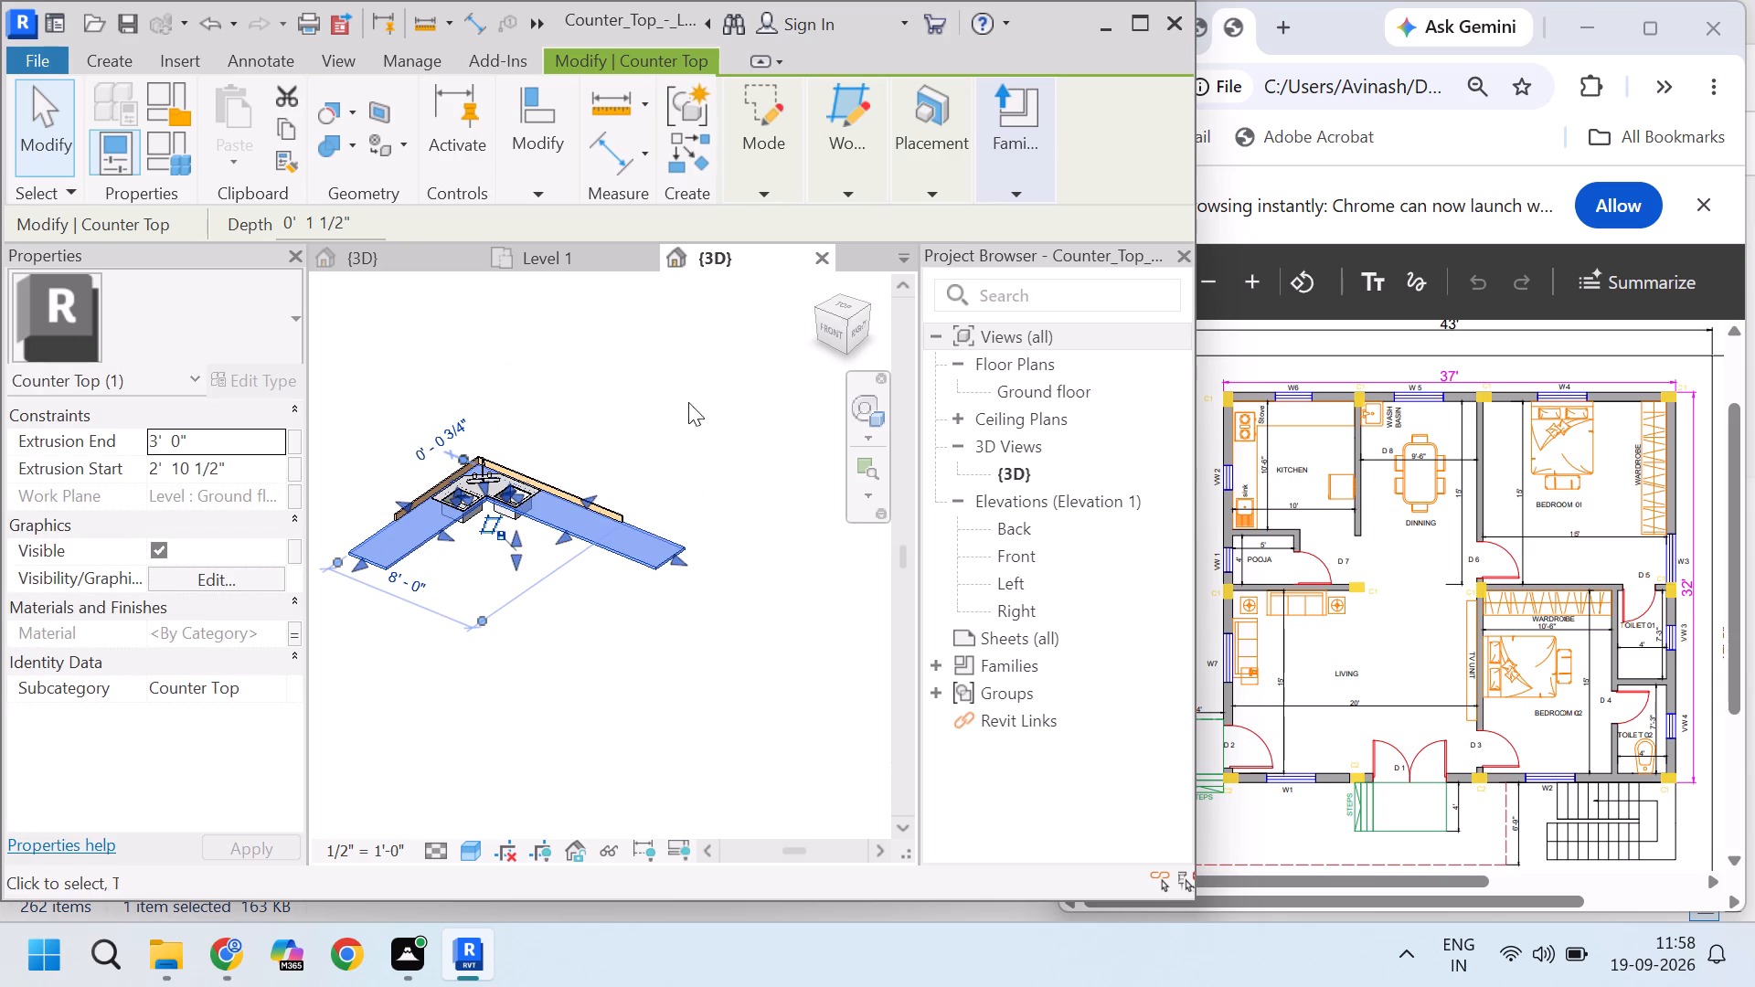
scroll(605, 502, "up", 3)
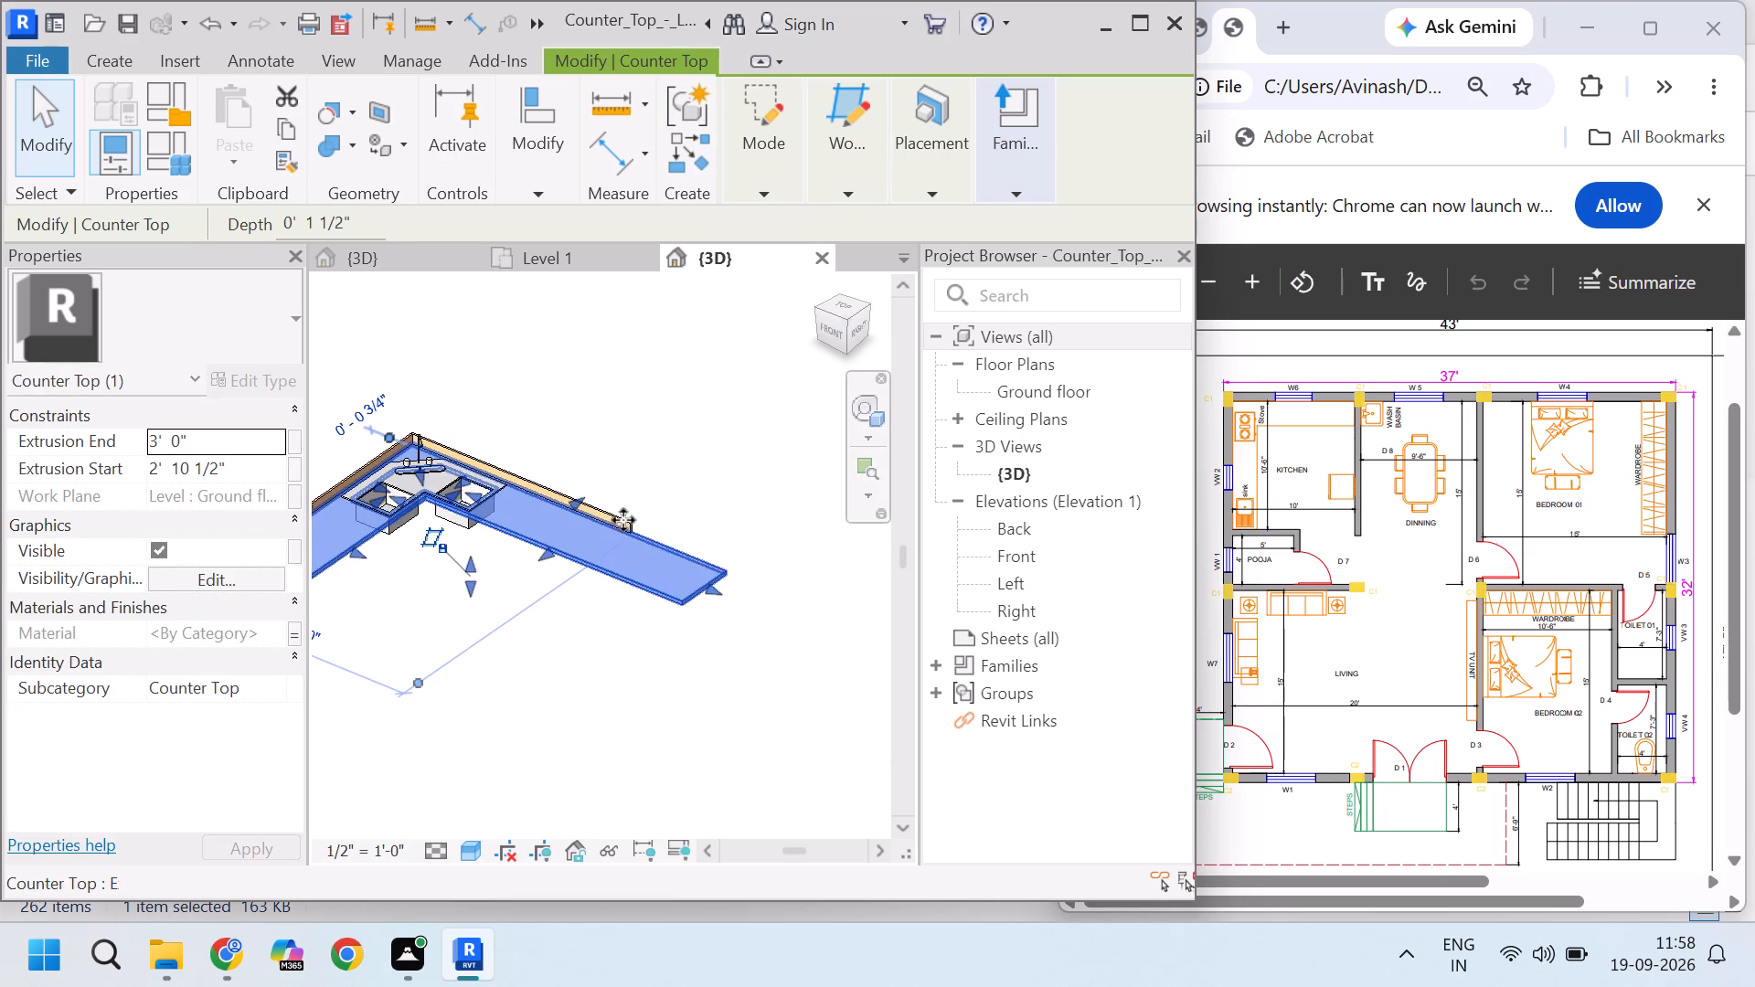
key("Escape")
Remove the constraints of the longer leg's backsplash and extend it to the end of the lengthened countertop.
left_click(630, 527)
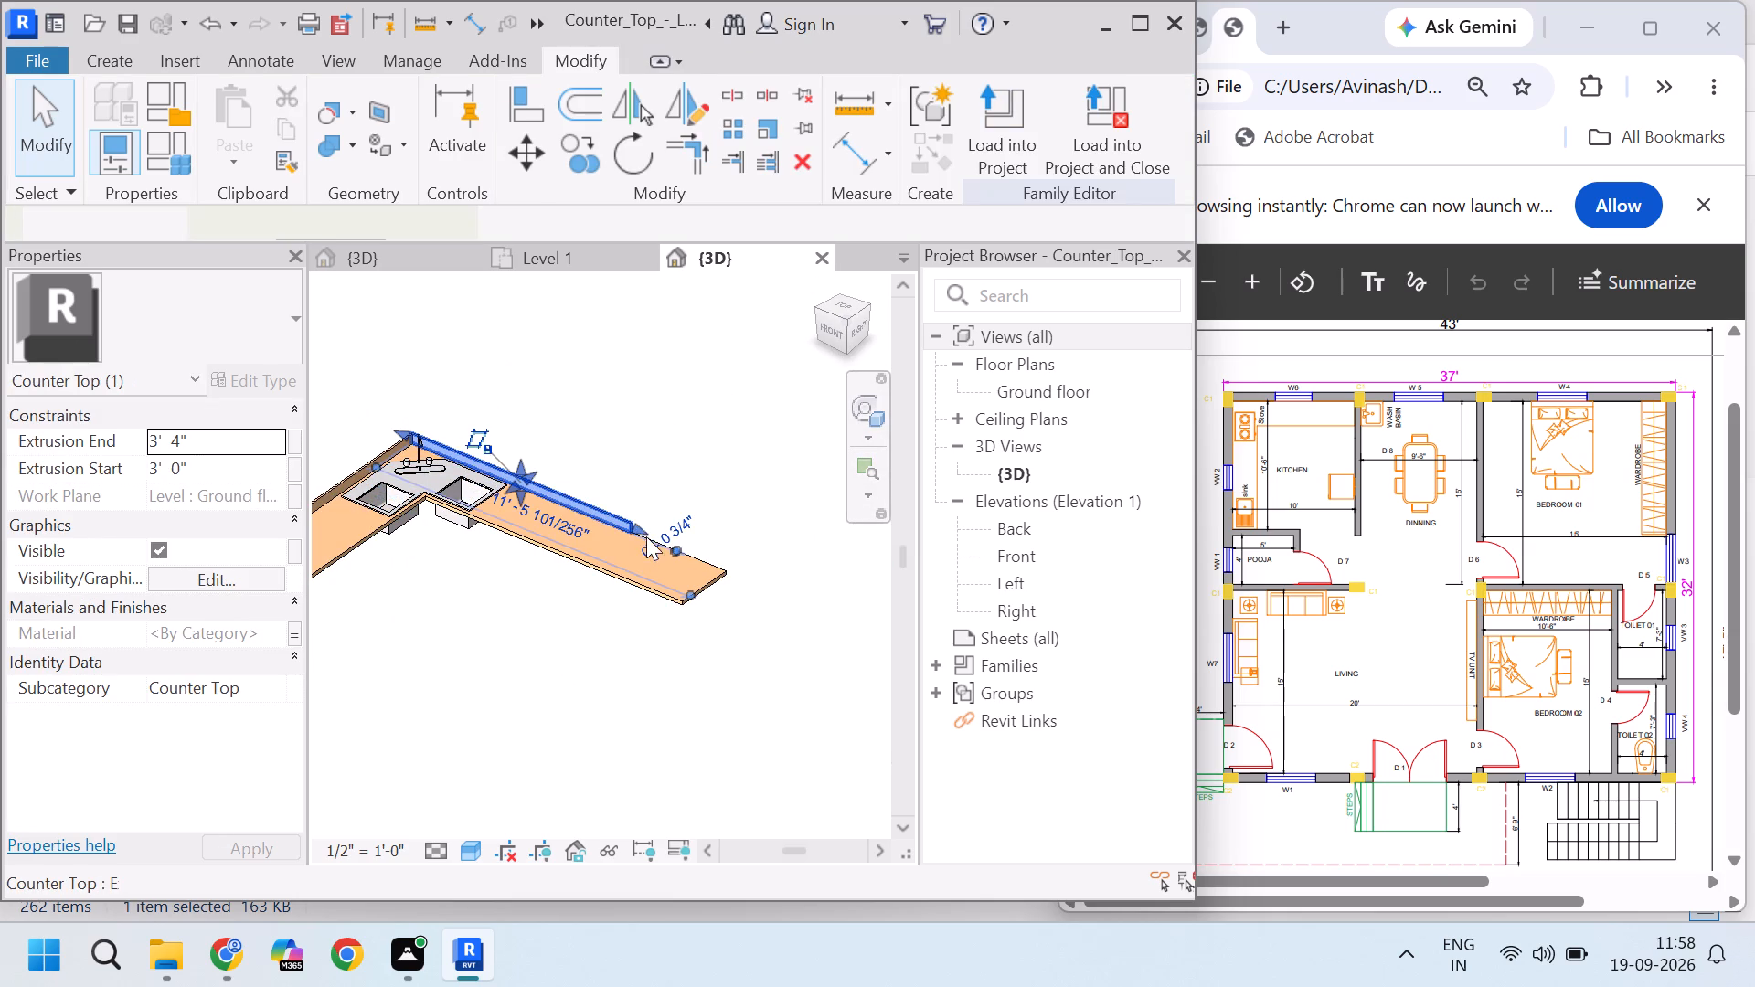
left_click_drag(638, 524, 735, 585)
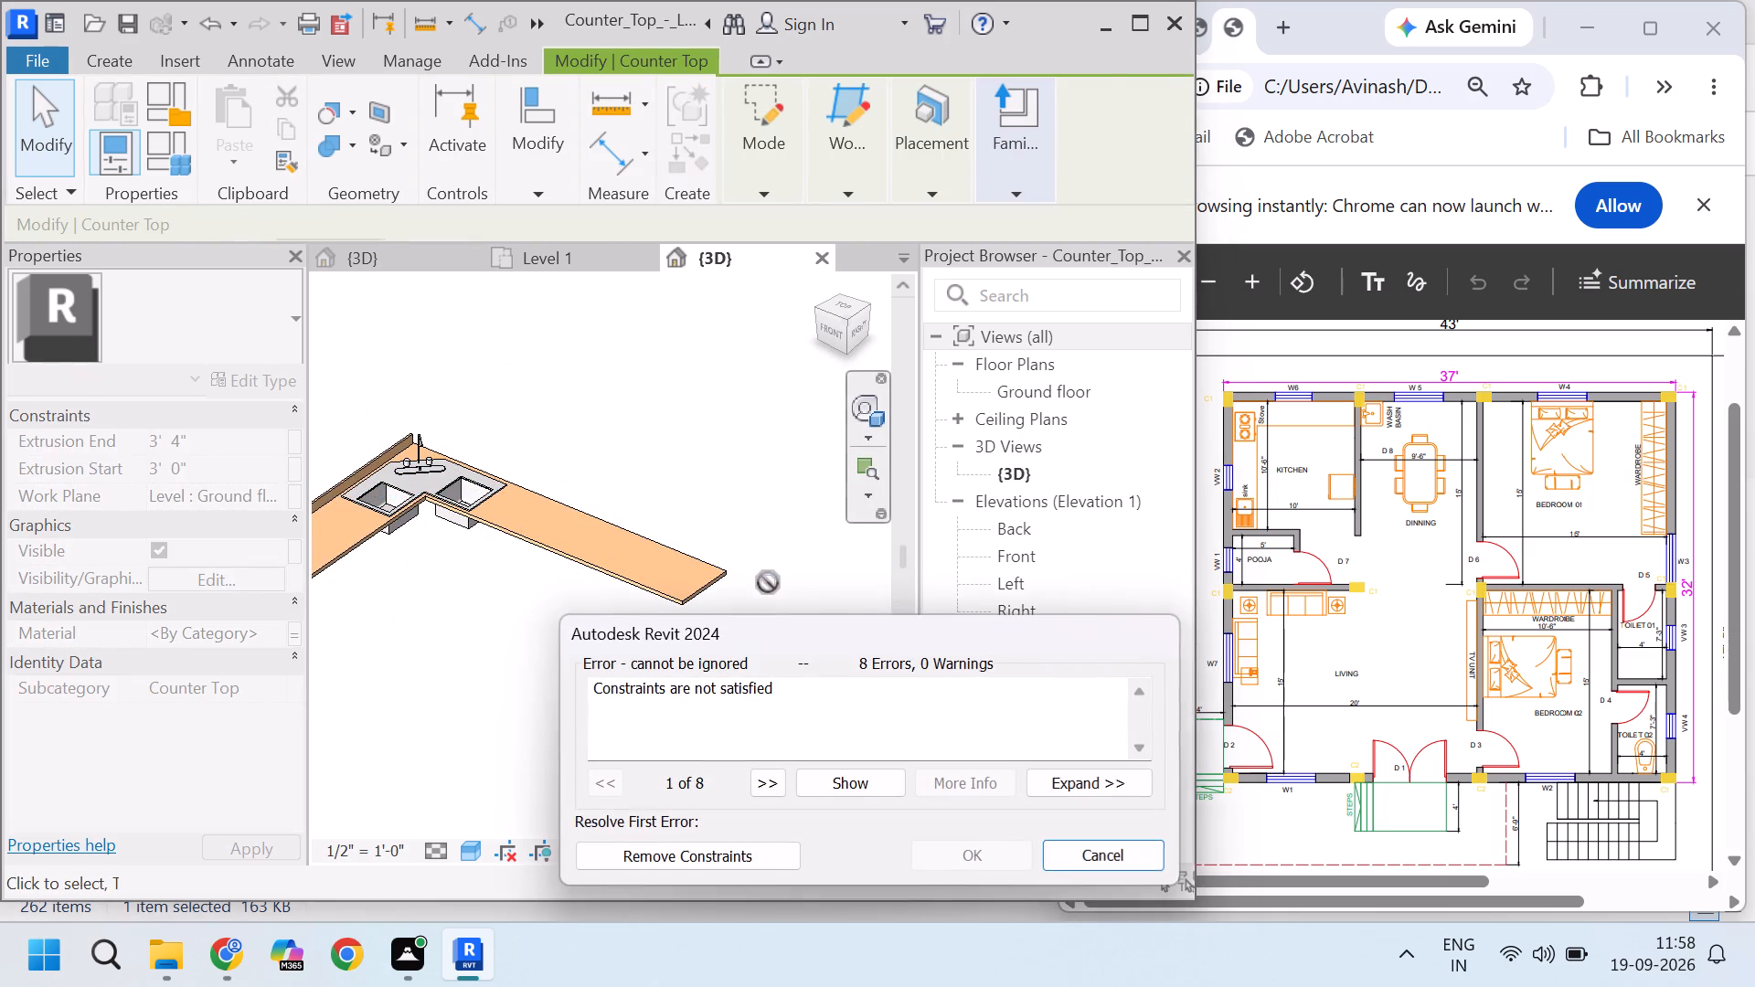
left_click(715, 864)
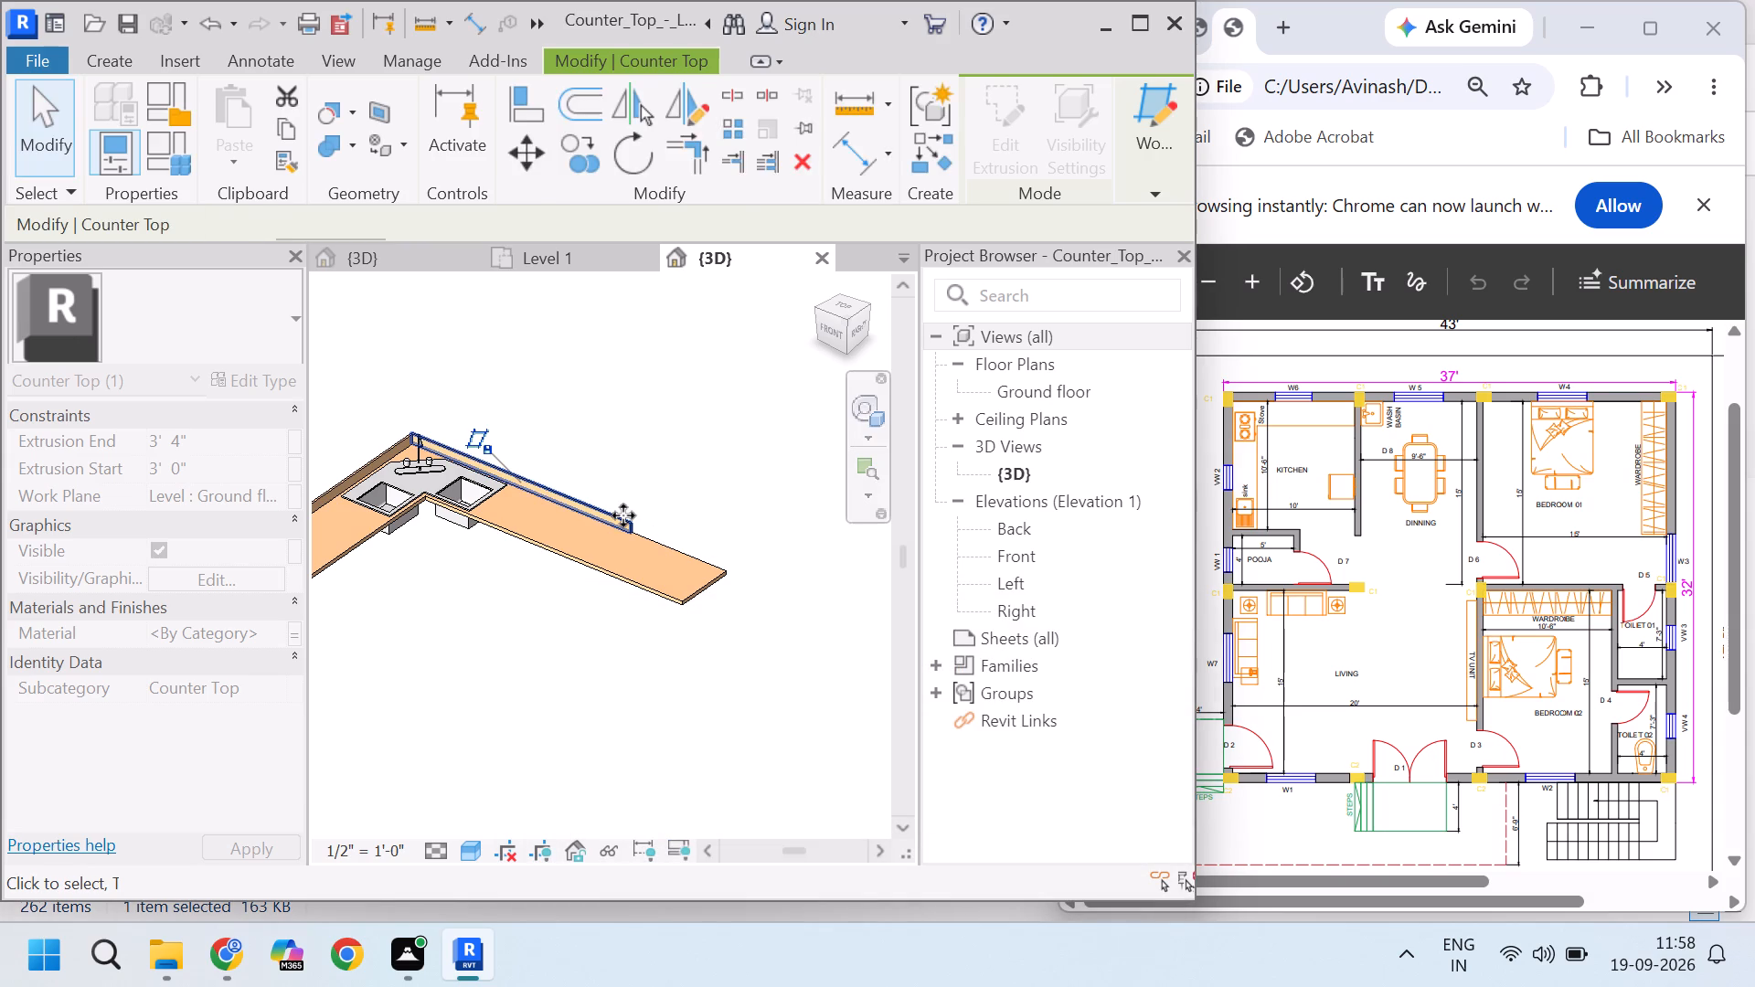
left_click(623, 515)
key("Escape")
left_click(612, 520)
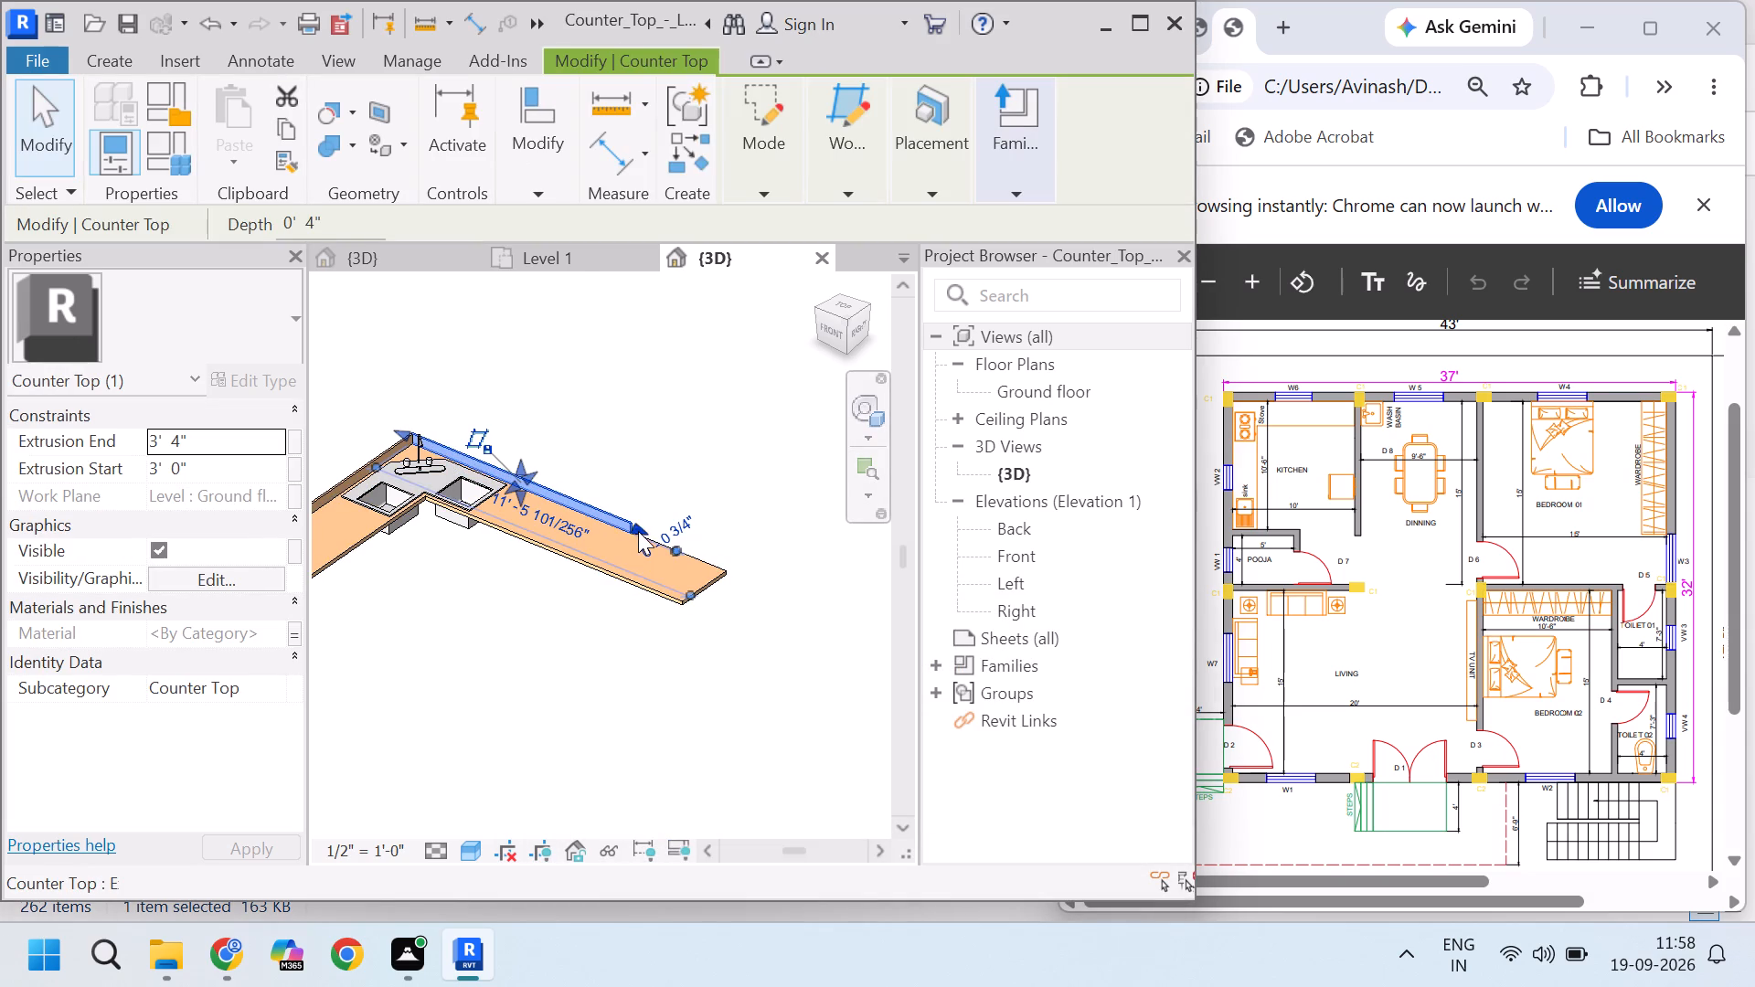
left_click_drag(638, 531, 687, 554)
key("Escape")
left_click(639, 529)
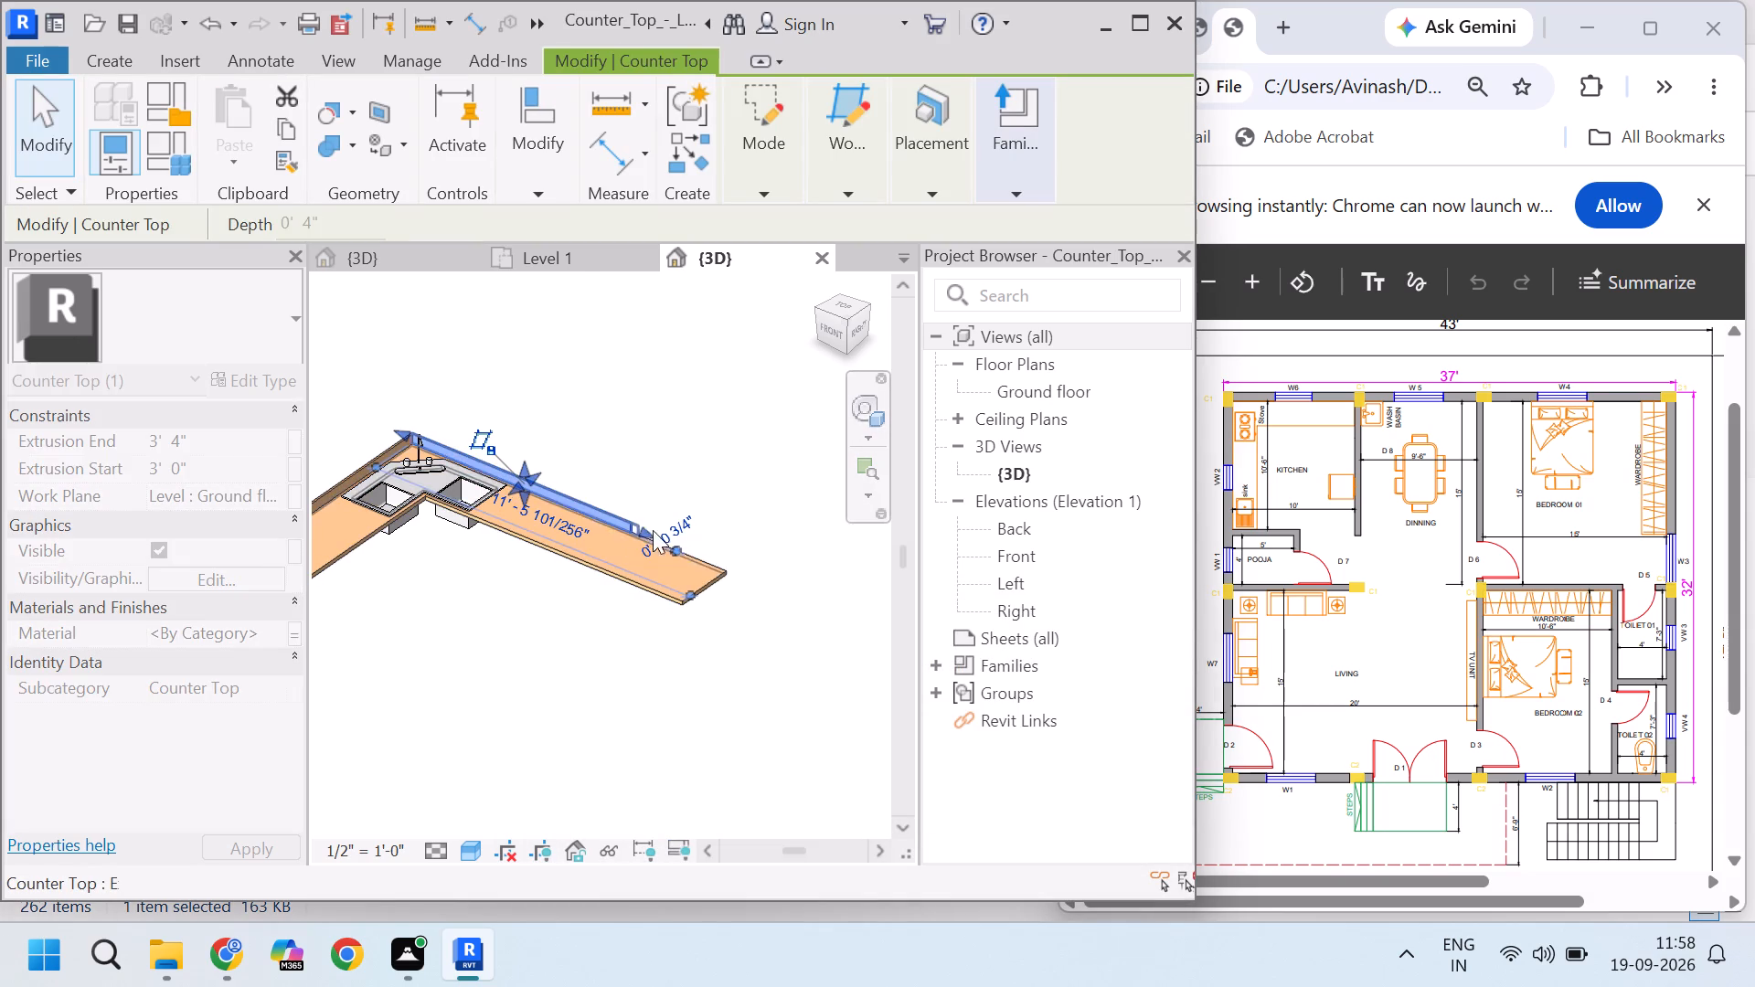
left_click_drag(644, 533, 689, 549)
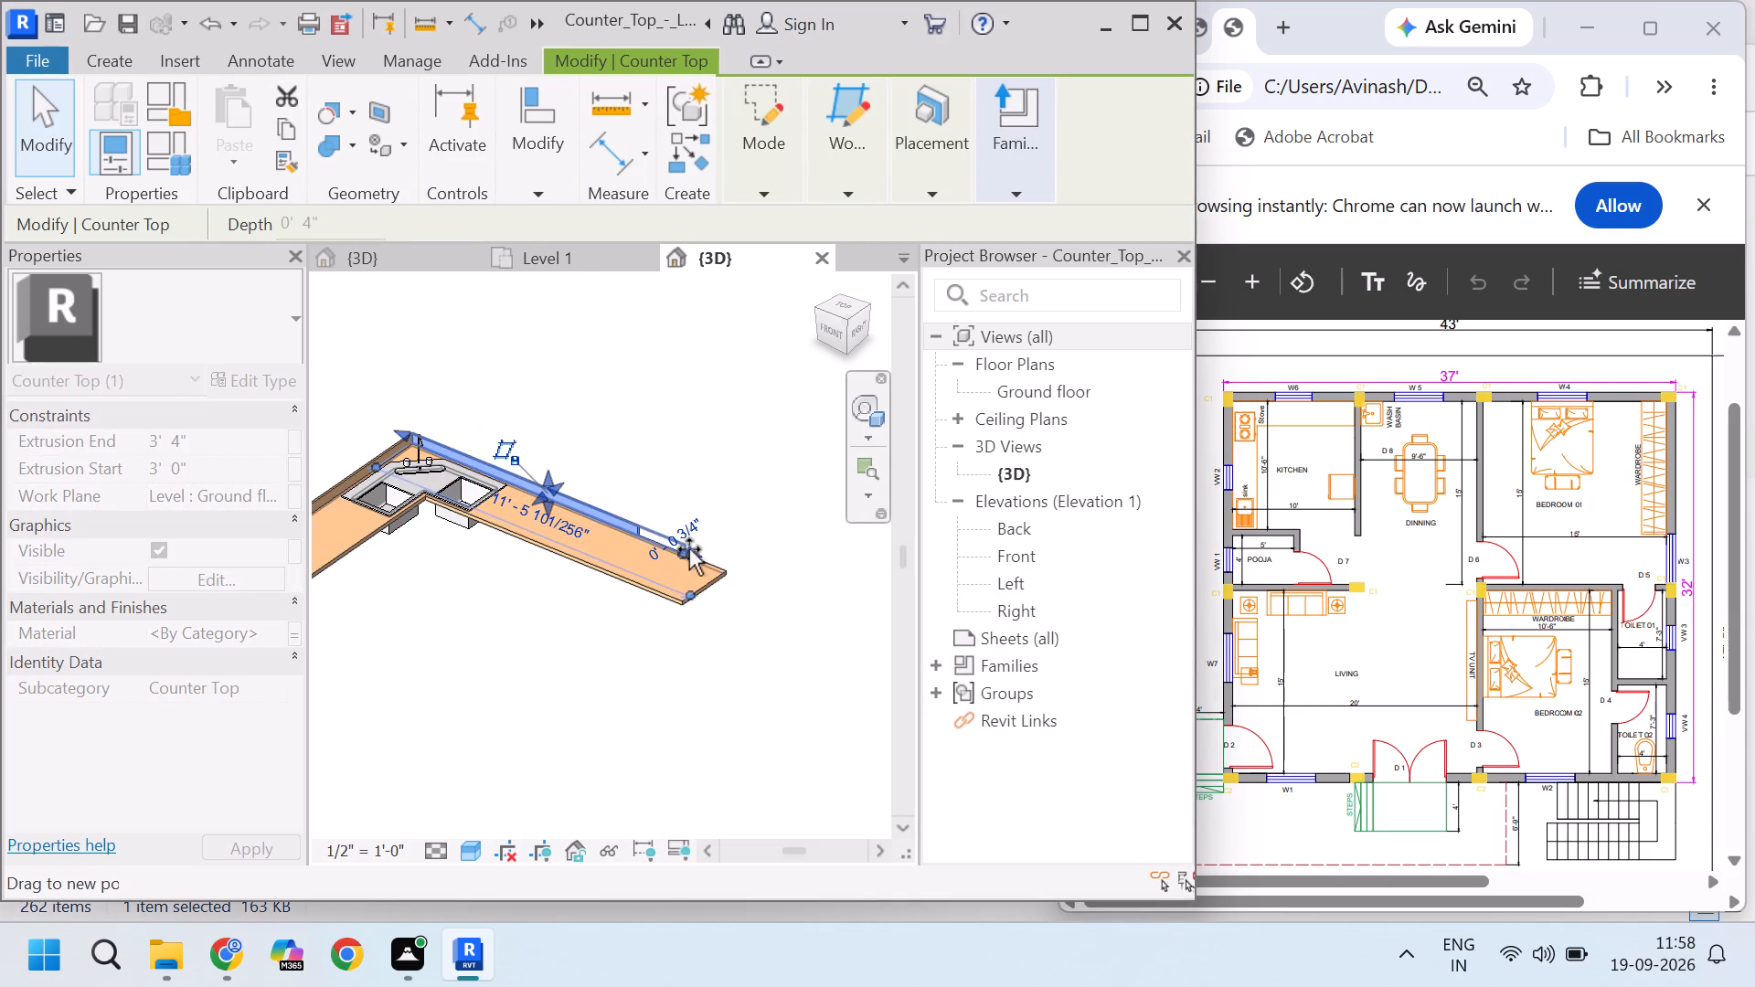
left_click_drag(689, 549, 718, 564)
key("Escape")
Extend the shorter leg's backsplash to the end of the lengthened countertop.
scroll(780, 566, "down", 4)
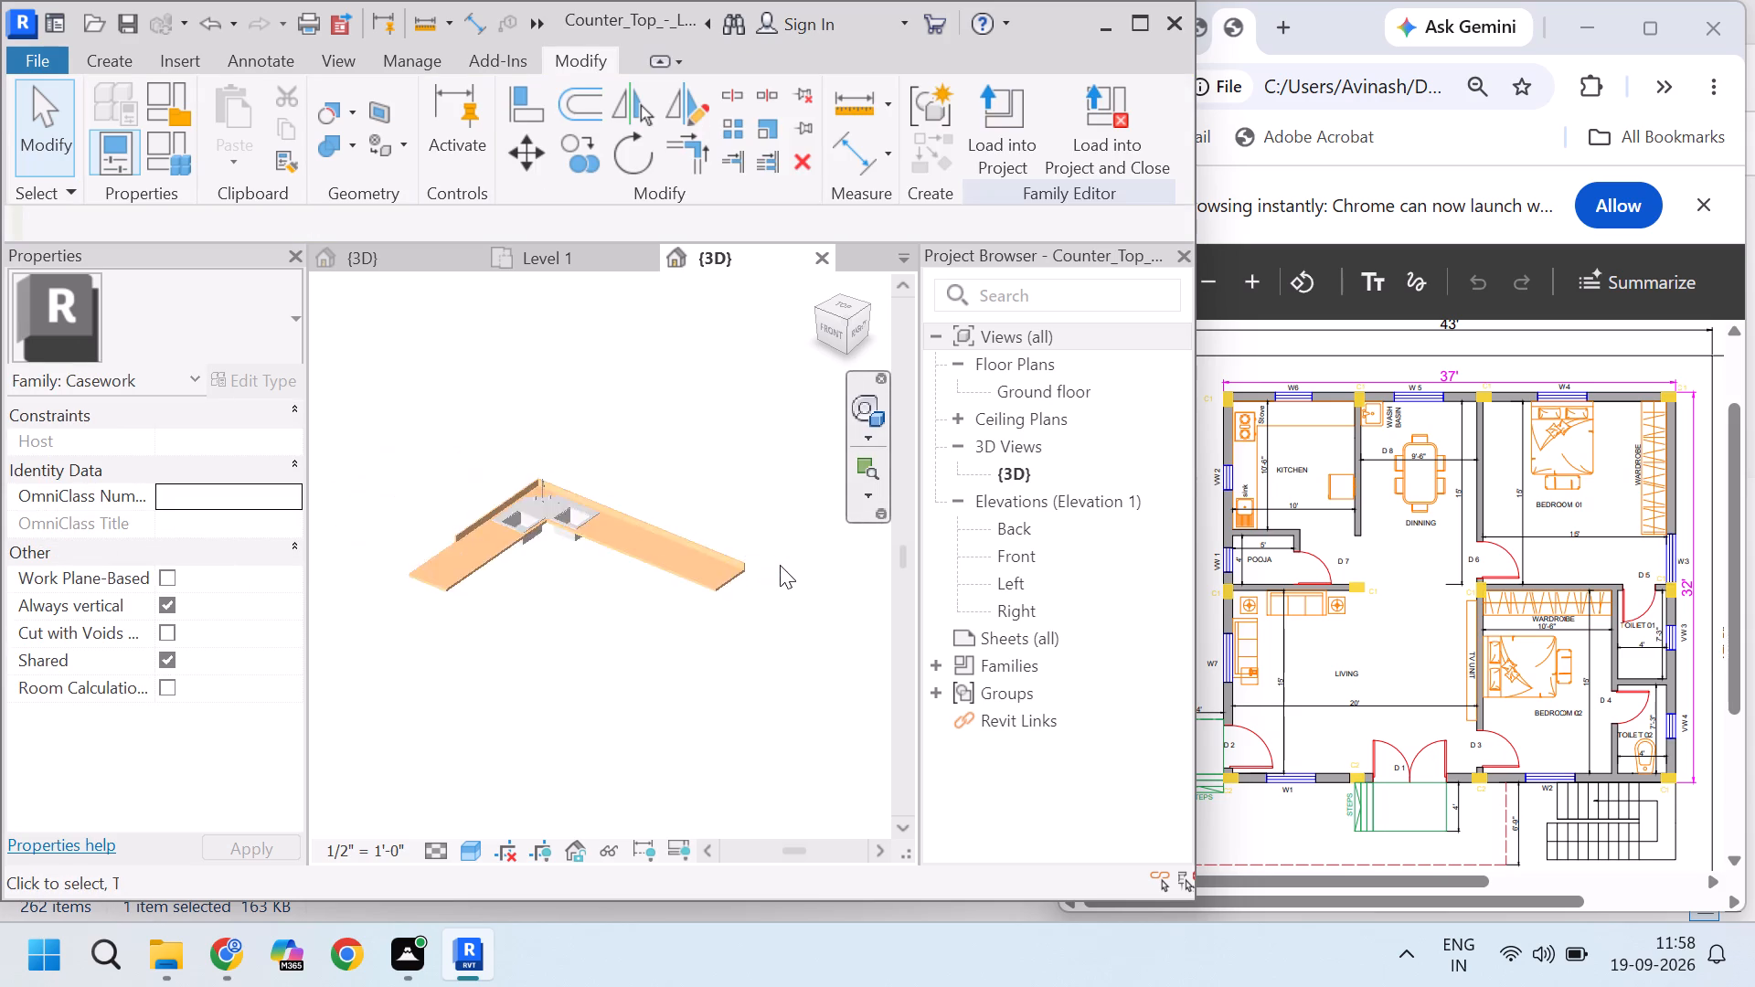
scroll(553, 535, "up", 3)
left_click(483, 536)
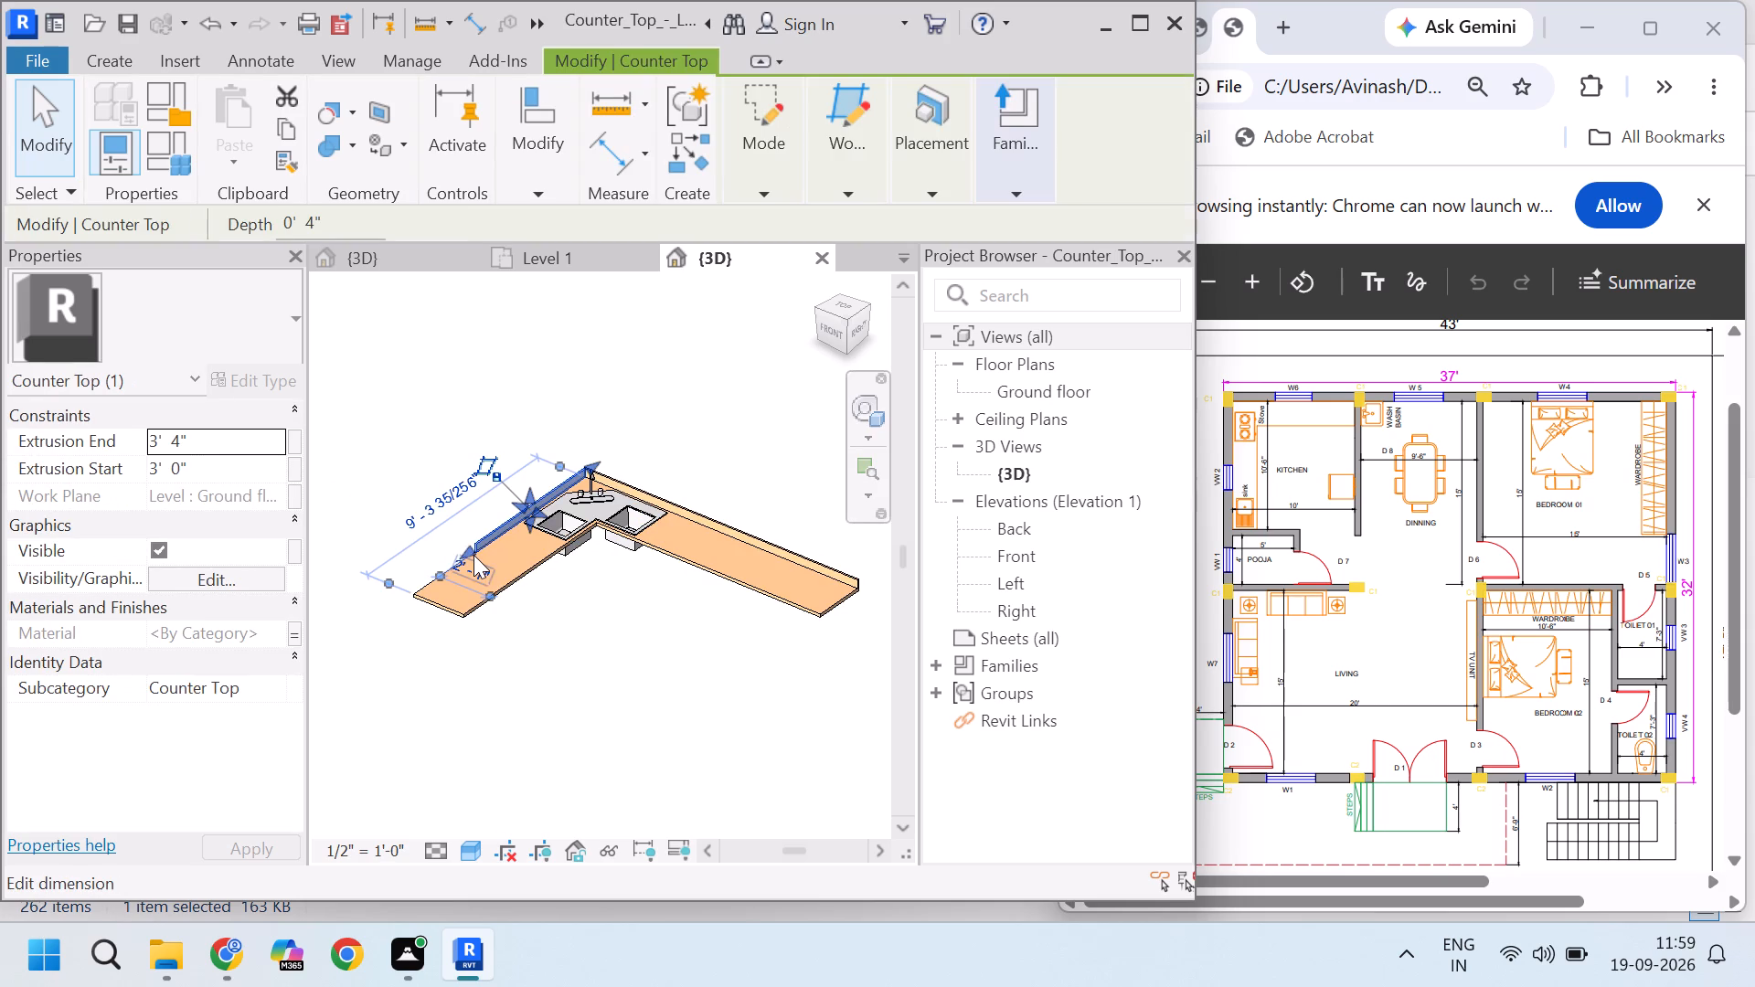
left_click_drag(468, 550, 423, 575)
key("Escape")
scroll(461, 560, "up", 3)
left_click_drag(479, 541, 394, 600)
key("Escape")
Load the edited counter family into Project5, overwriting the existing version without its parameter values.
left_click(1013, 137)
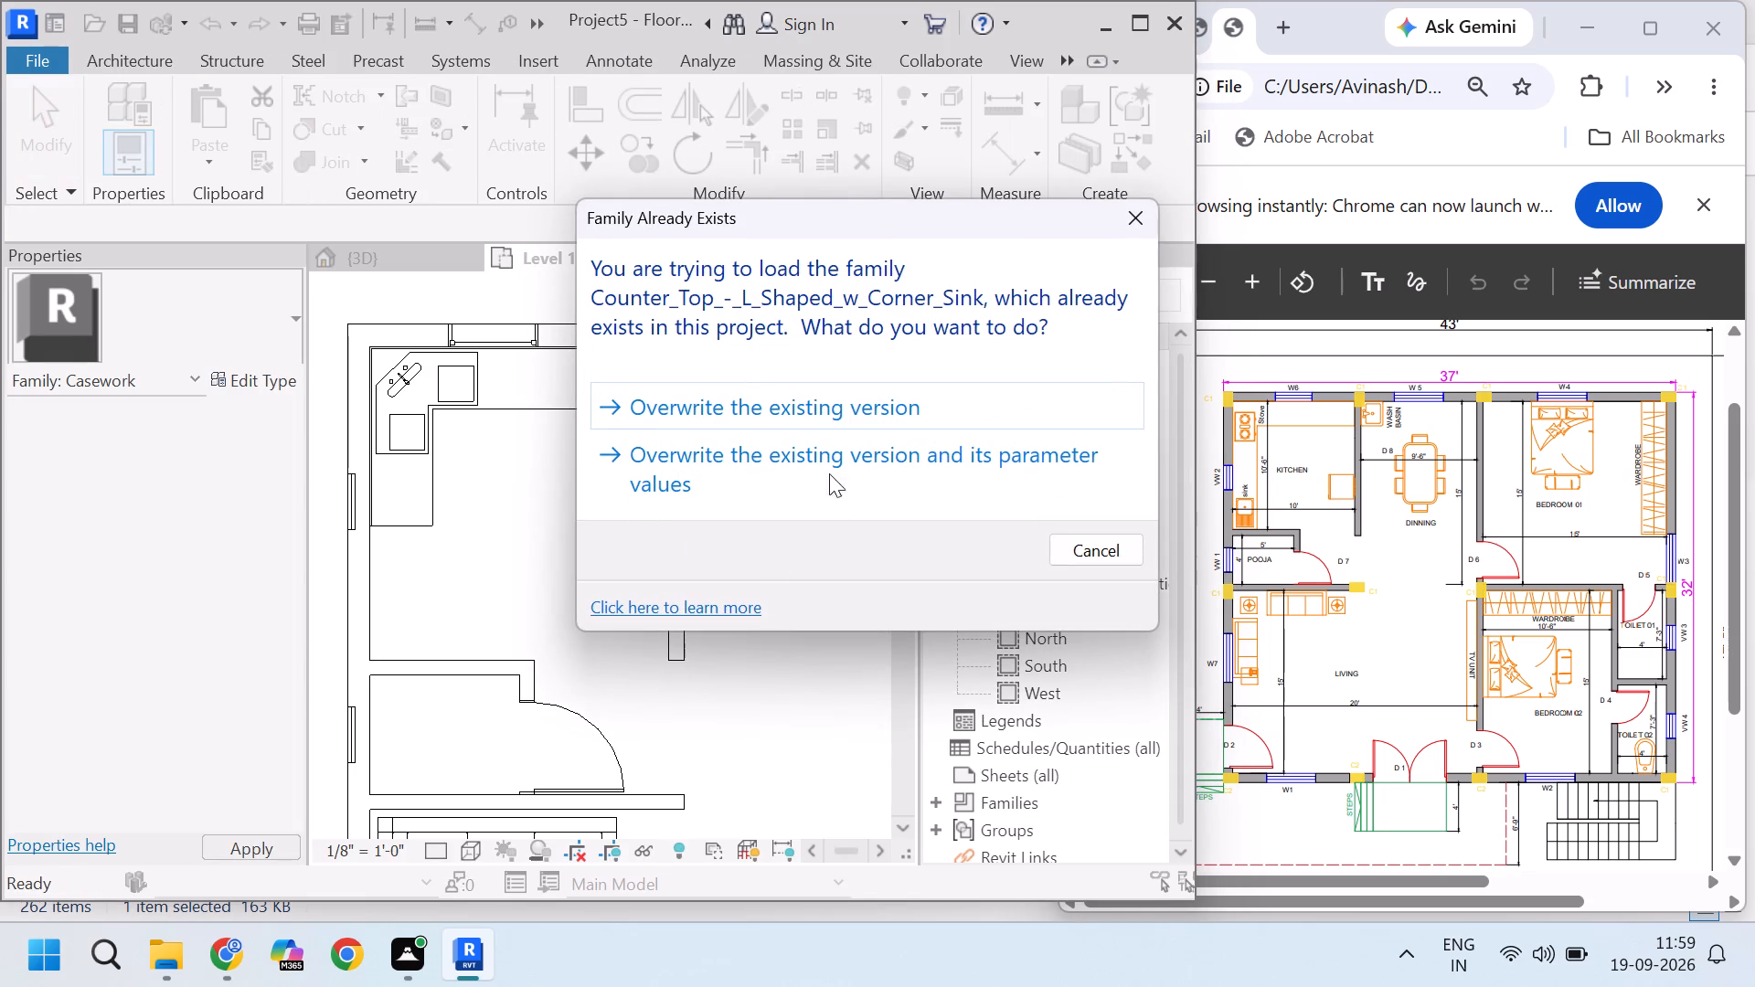
left_click(812, 407)
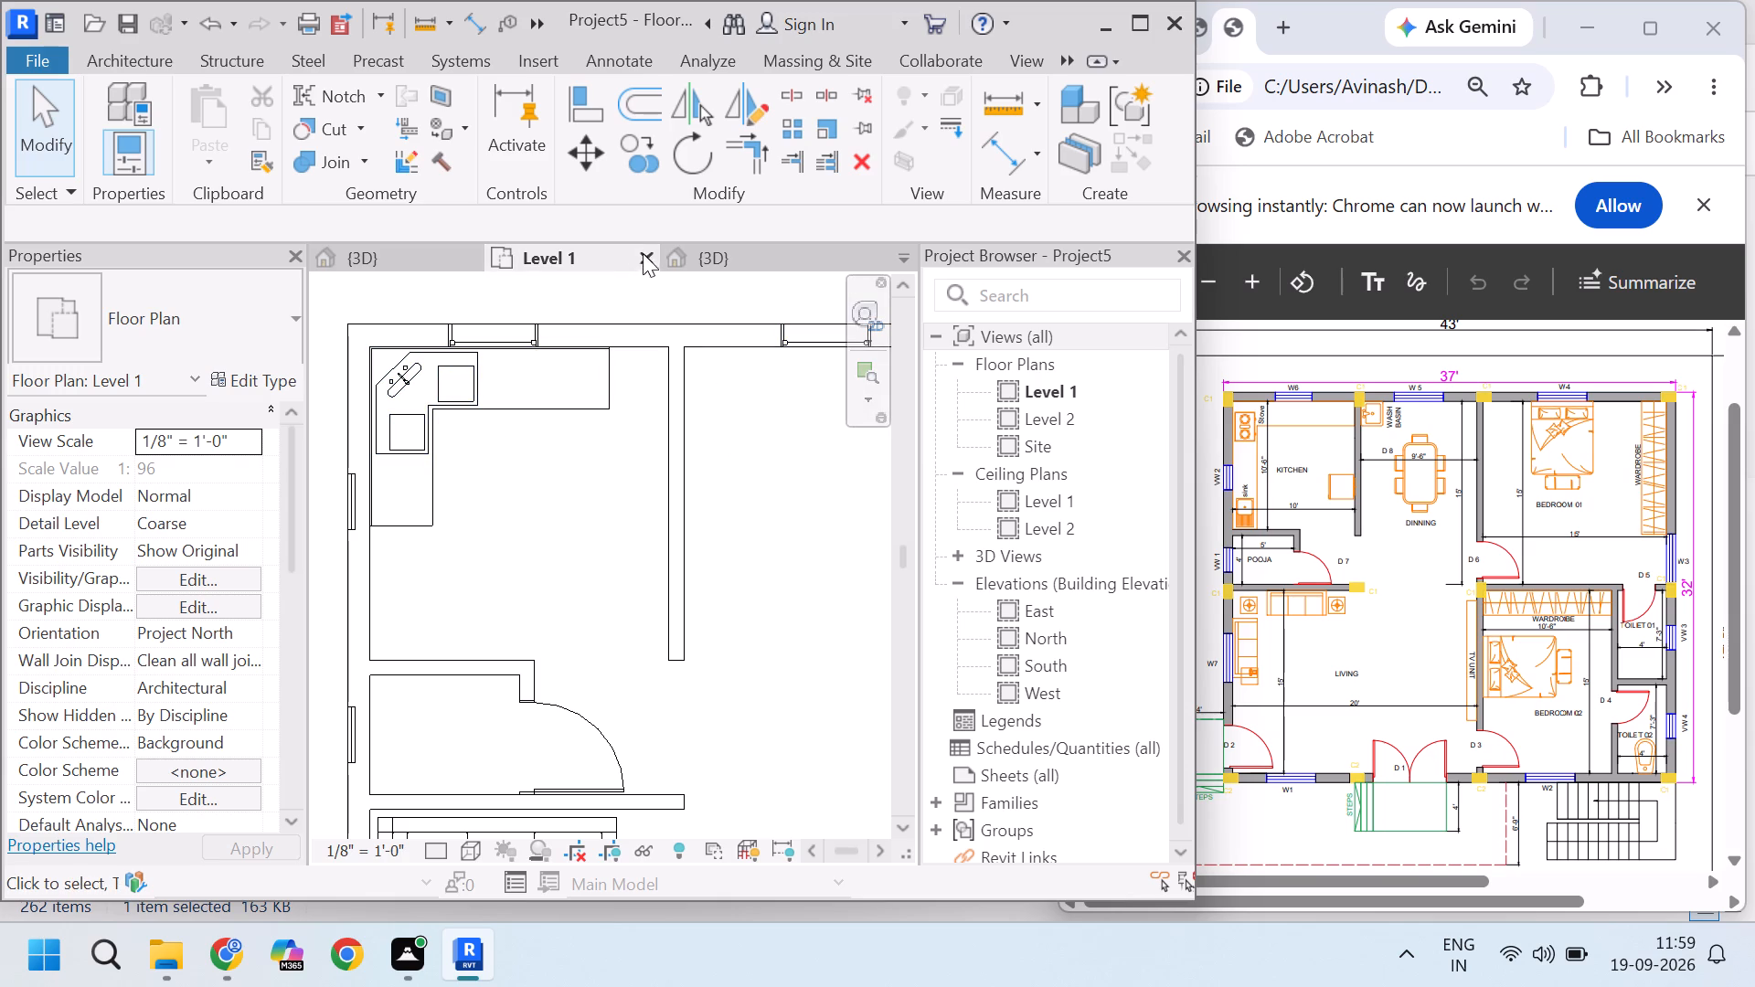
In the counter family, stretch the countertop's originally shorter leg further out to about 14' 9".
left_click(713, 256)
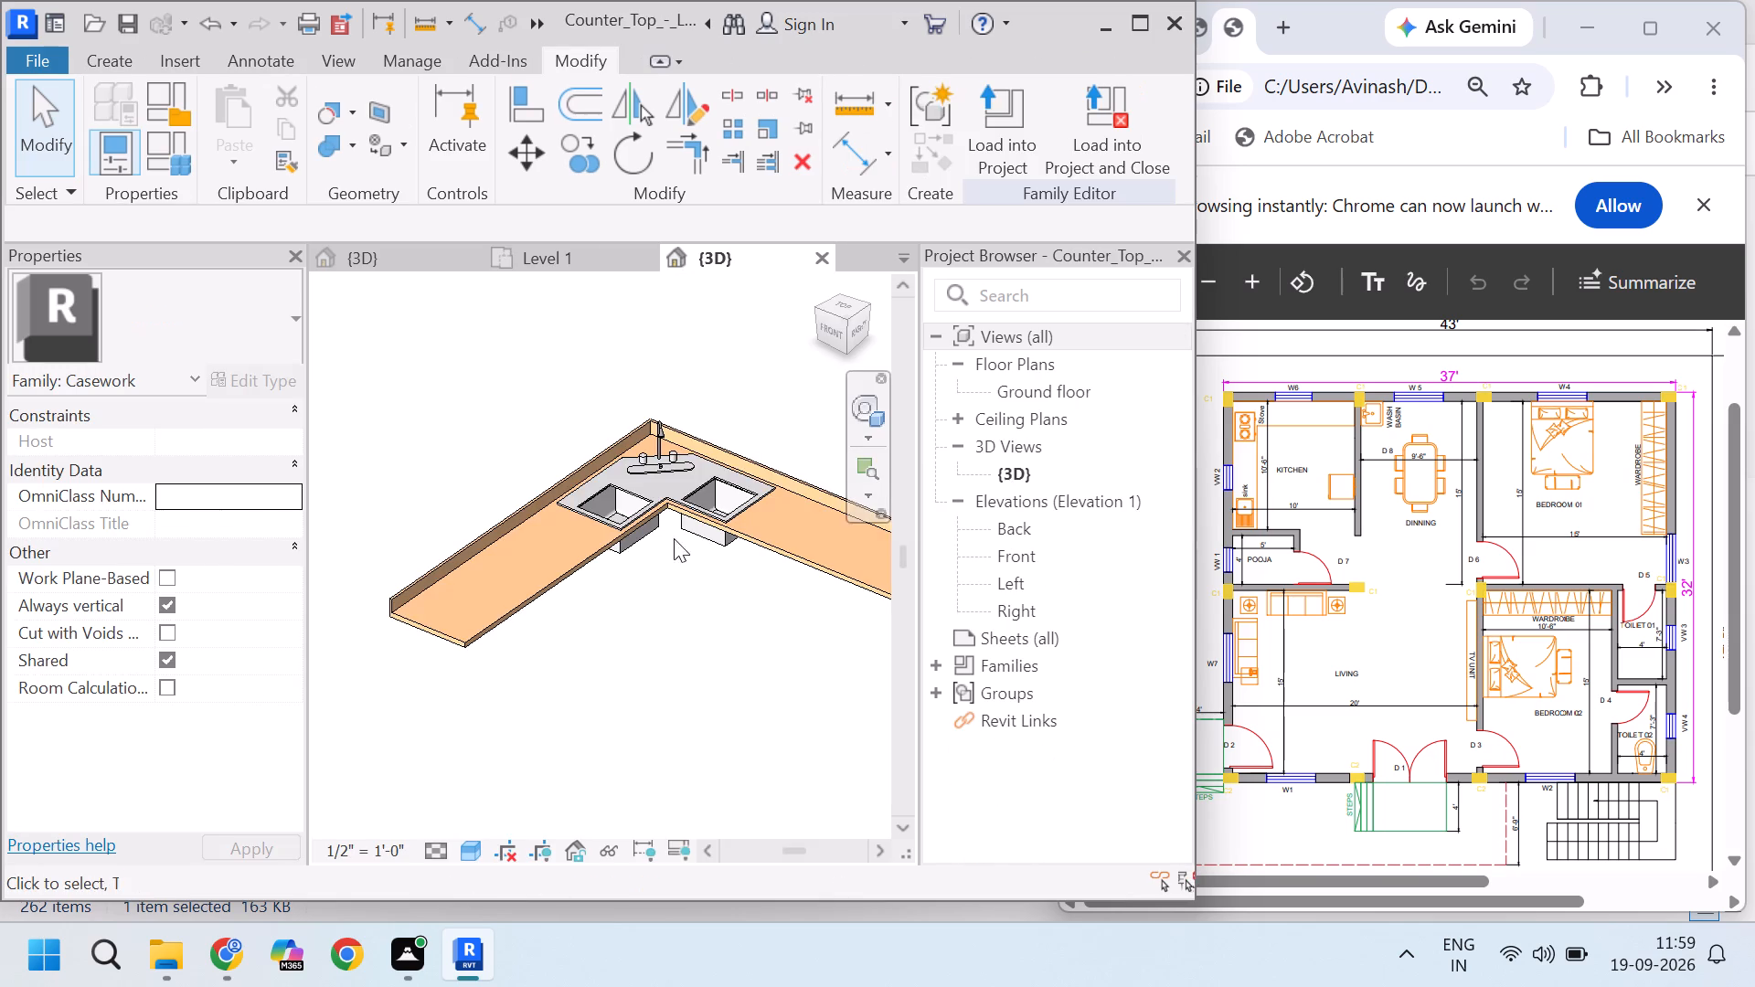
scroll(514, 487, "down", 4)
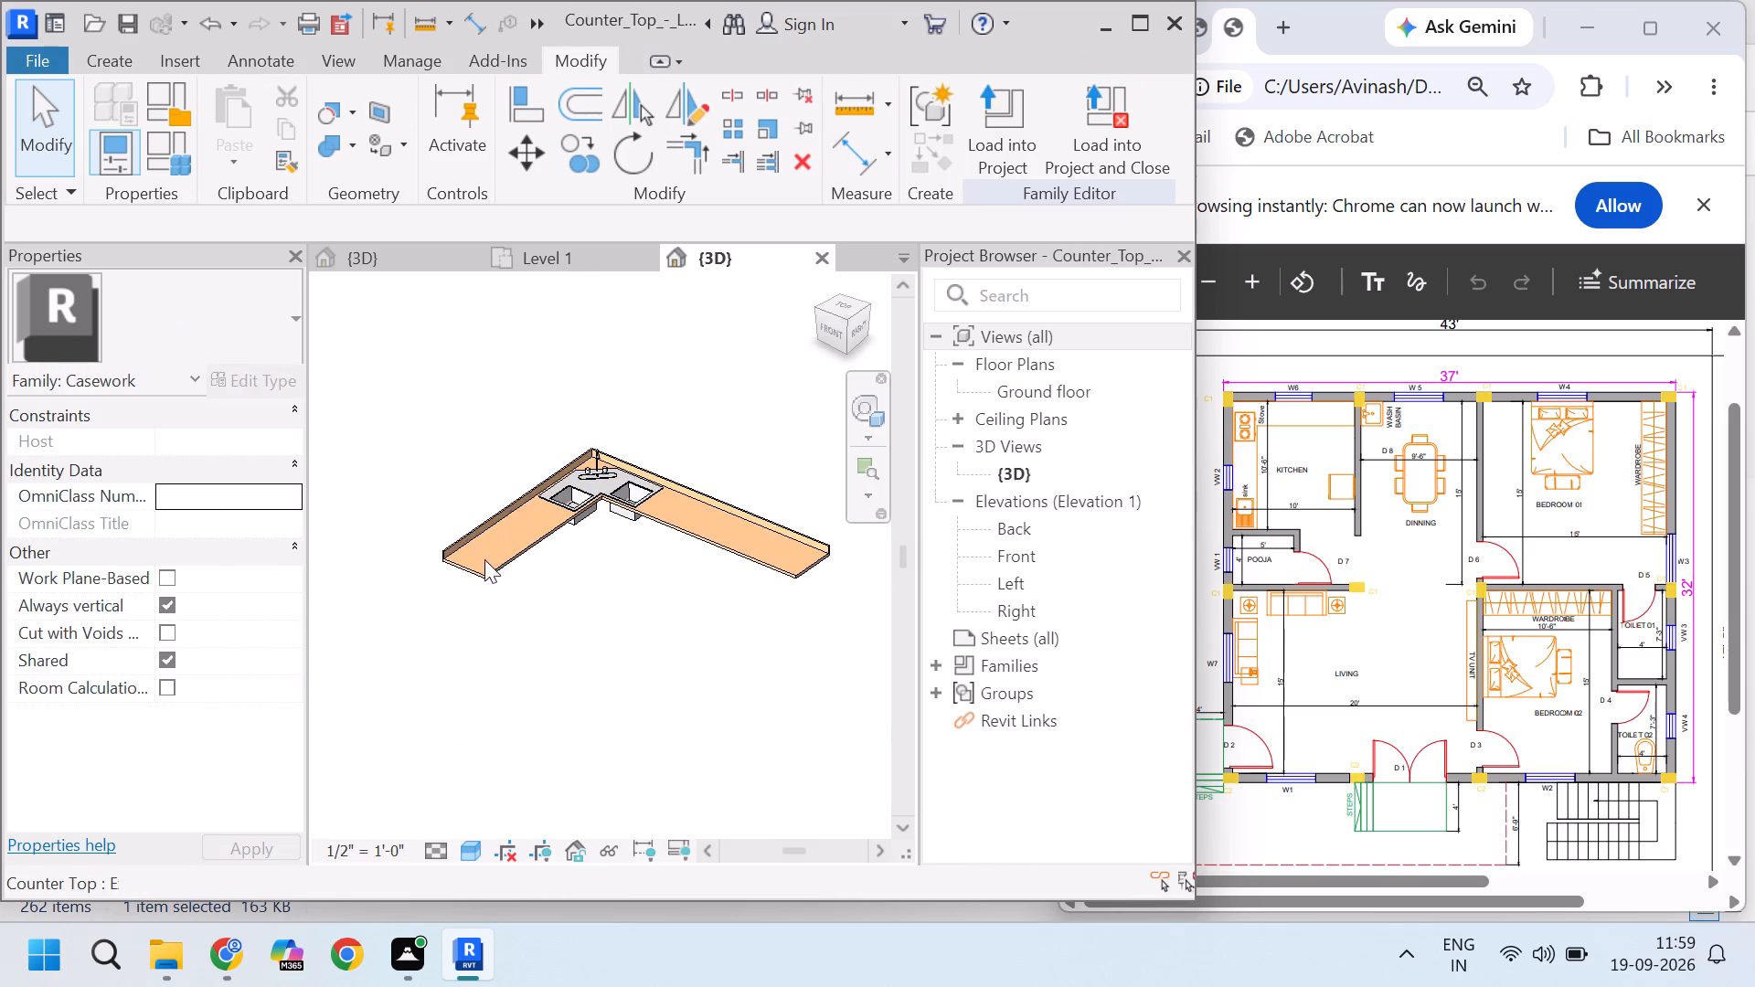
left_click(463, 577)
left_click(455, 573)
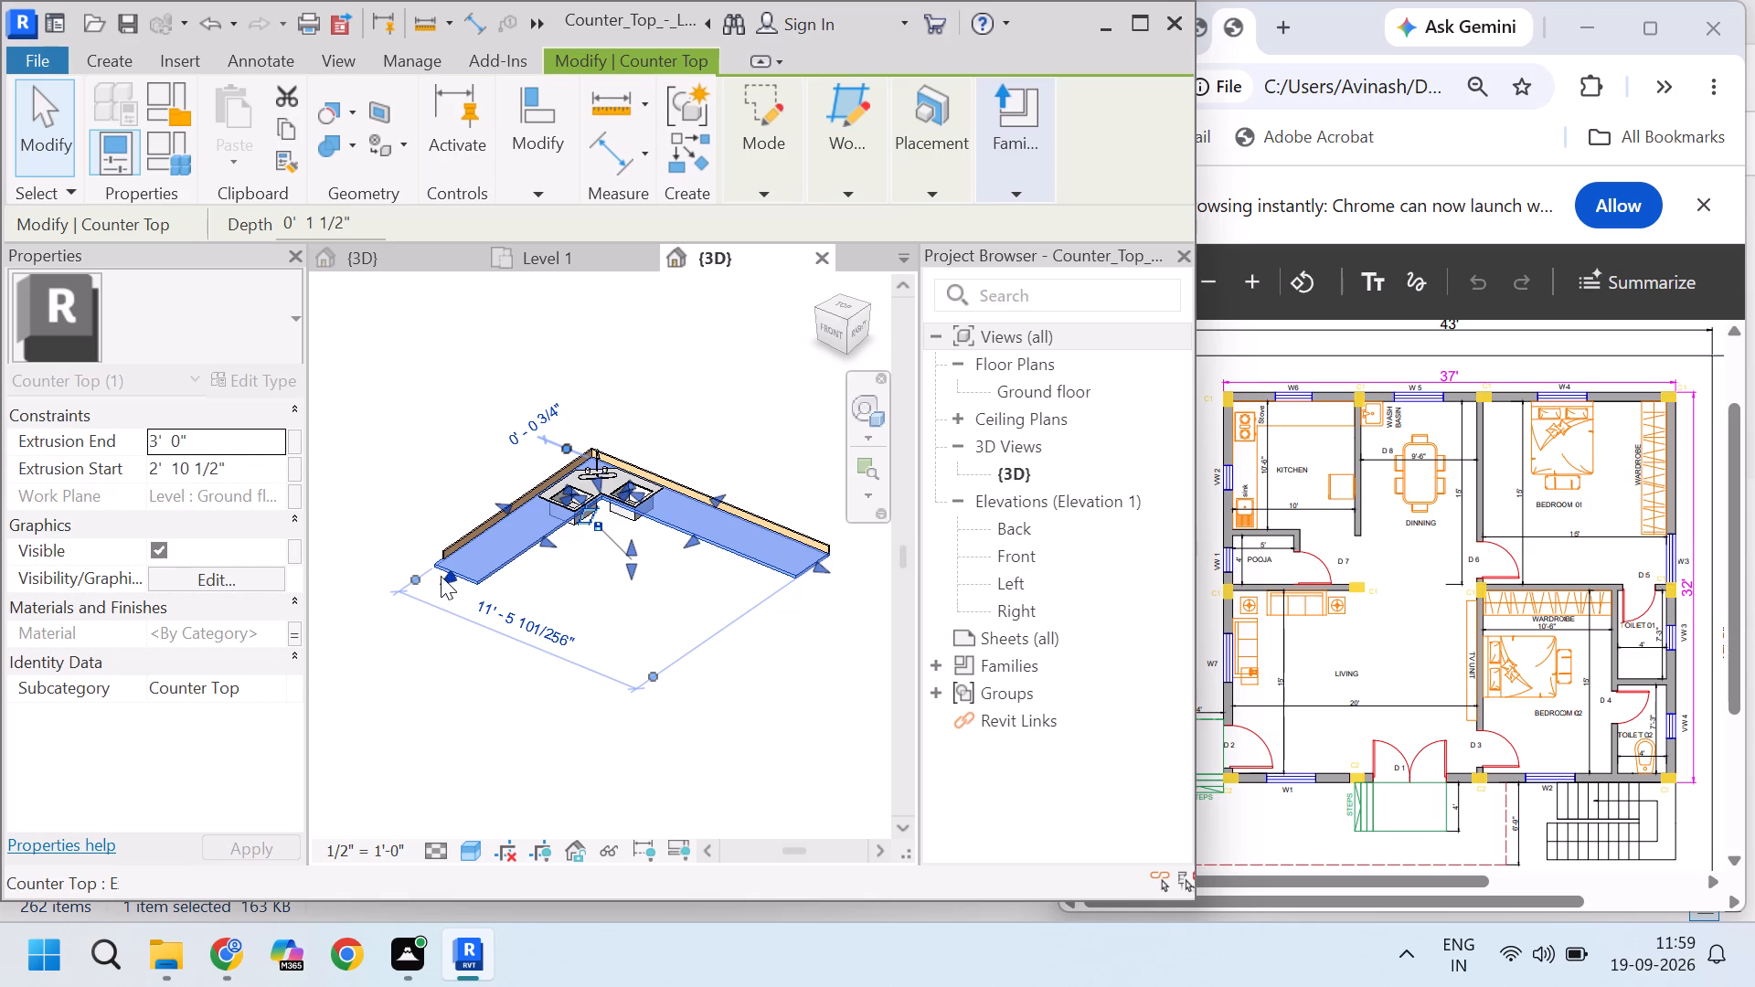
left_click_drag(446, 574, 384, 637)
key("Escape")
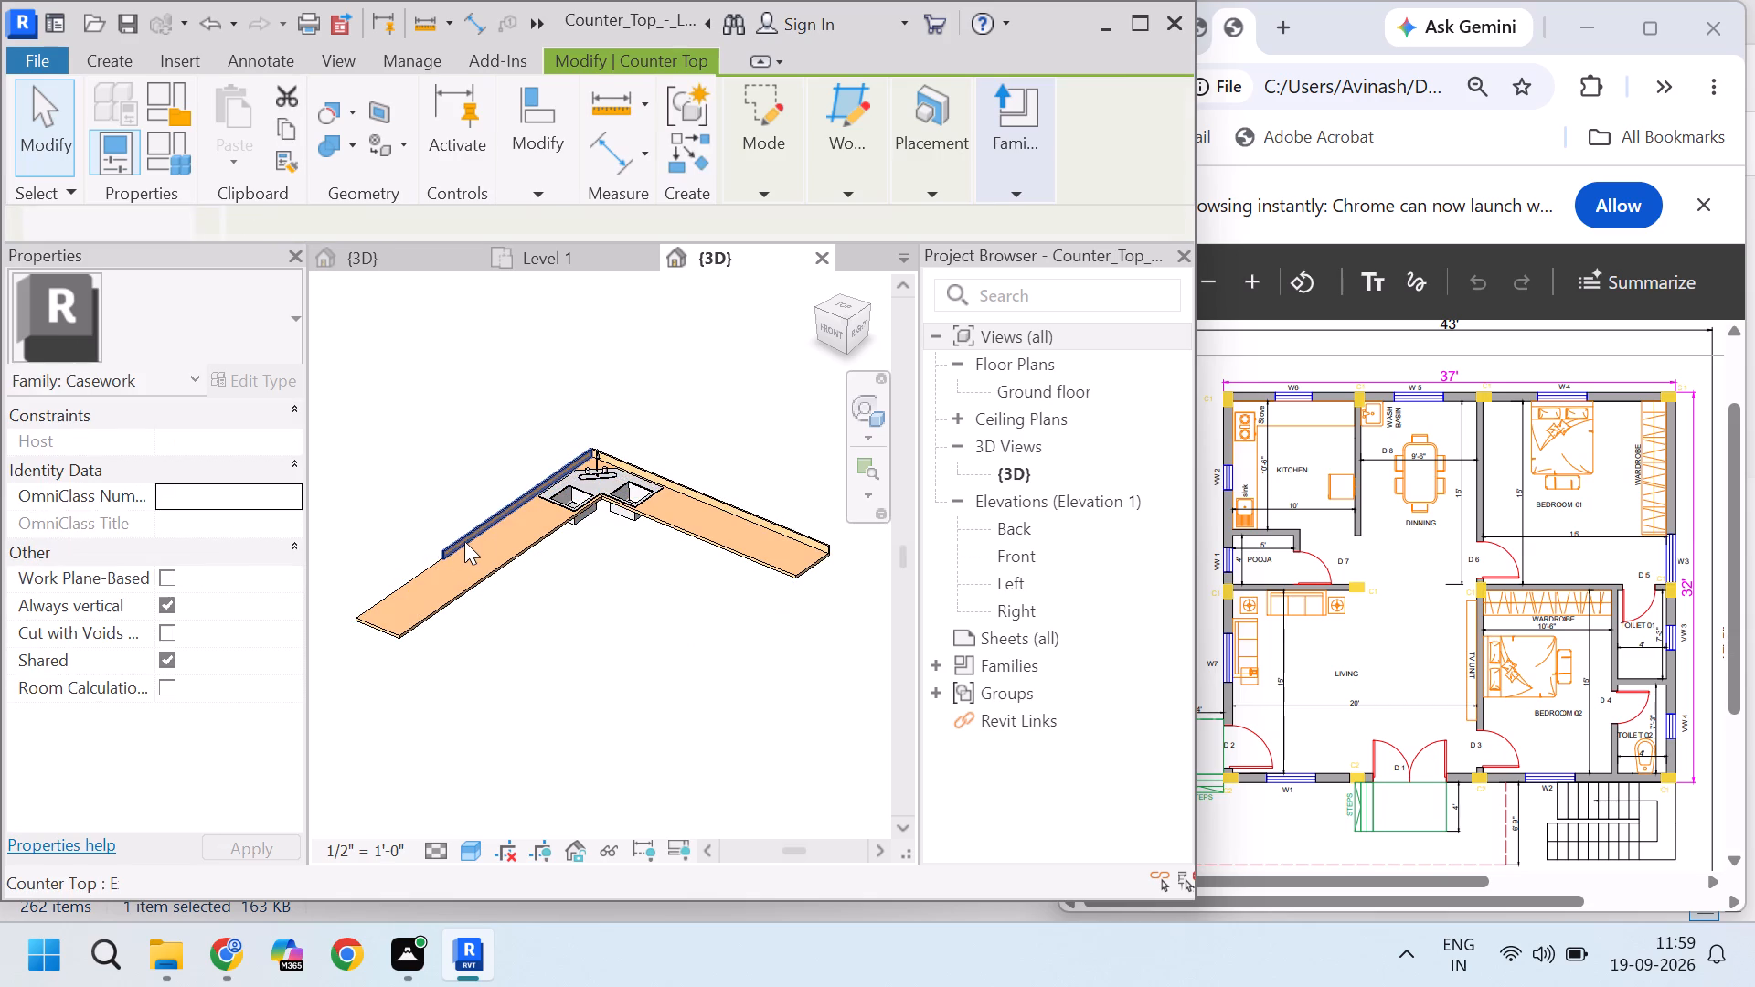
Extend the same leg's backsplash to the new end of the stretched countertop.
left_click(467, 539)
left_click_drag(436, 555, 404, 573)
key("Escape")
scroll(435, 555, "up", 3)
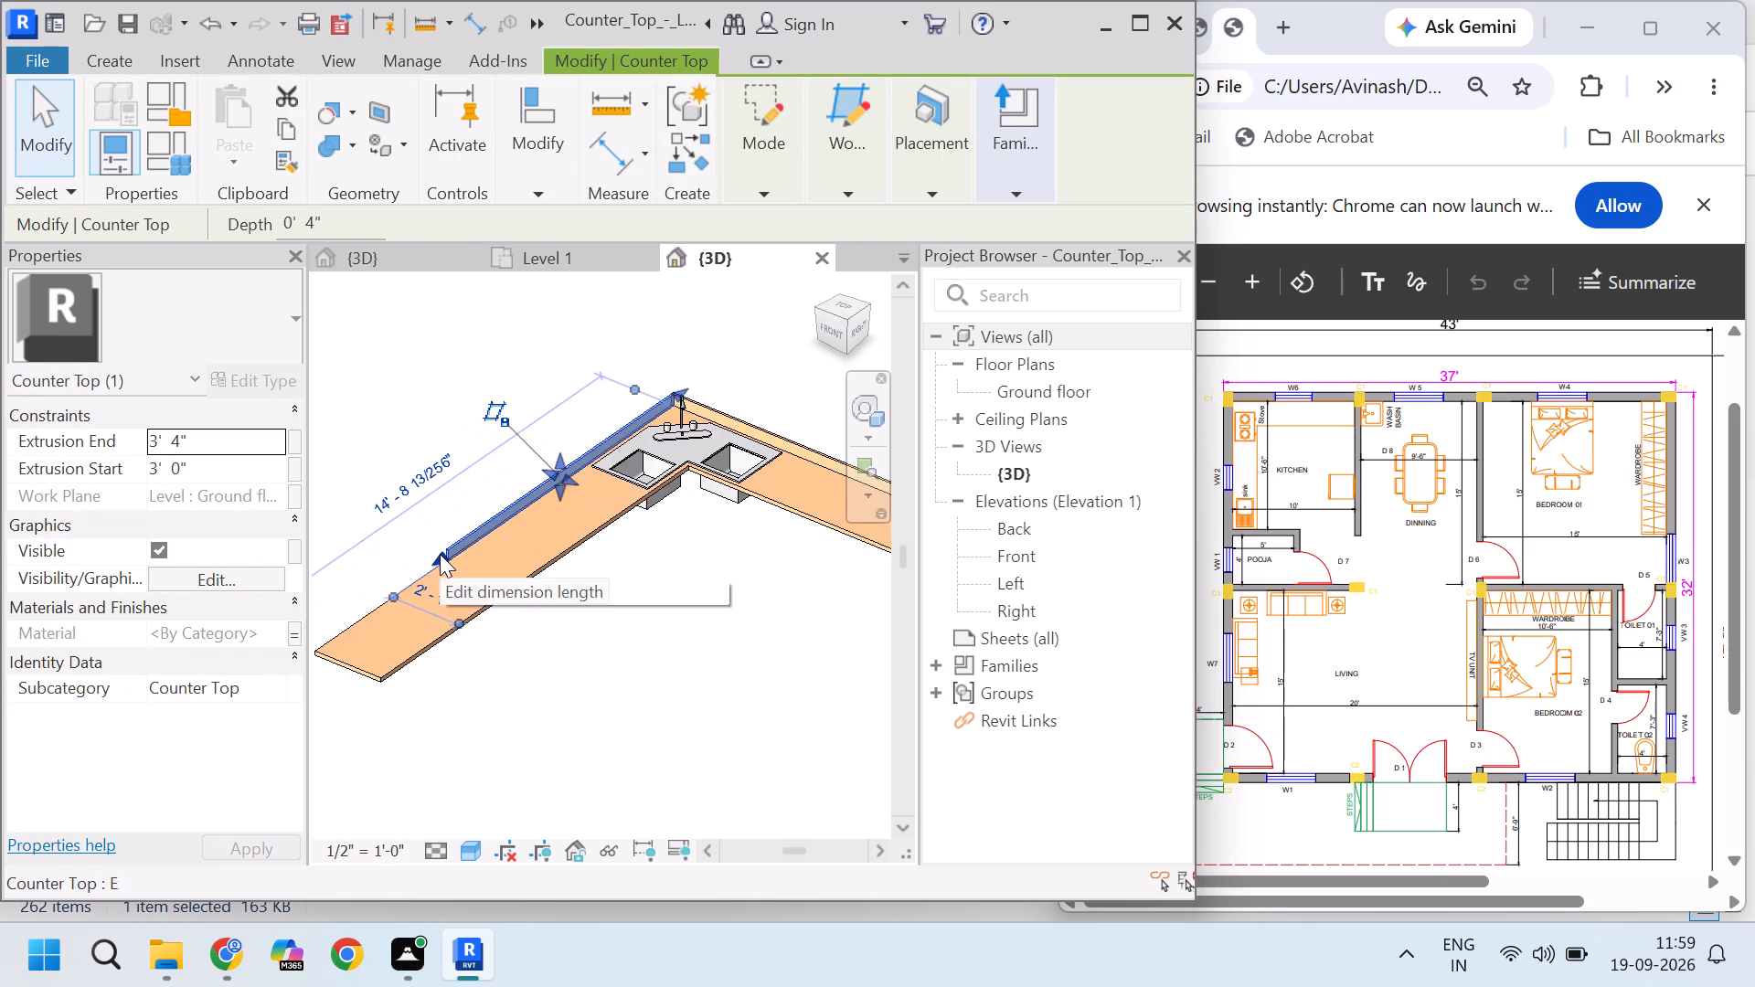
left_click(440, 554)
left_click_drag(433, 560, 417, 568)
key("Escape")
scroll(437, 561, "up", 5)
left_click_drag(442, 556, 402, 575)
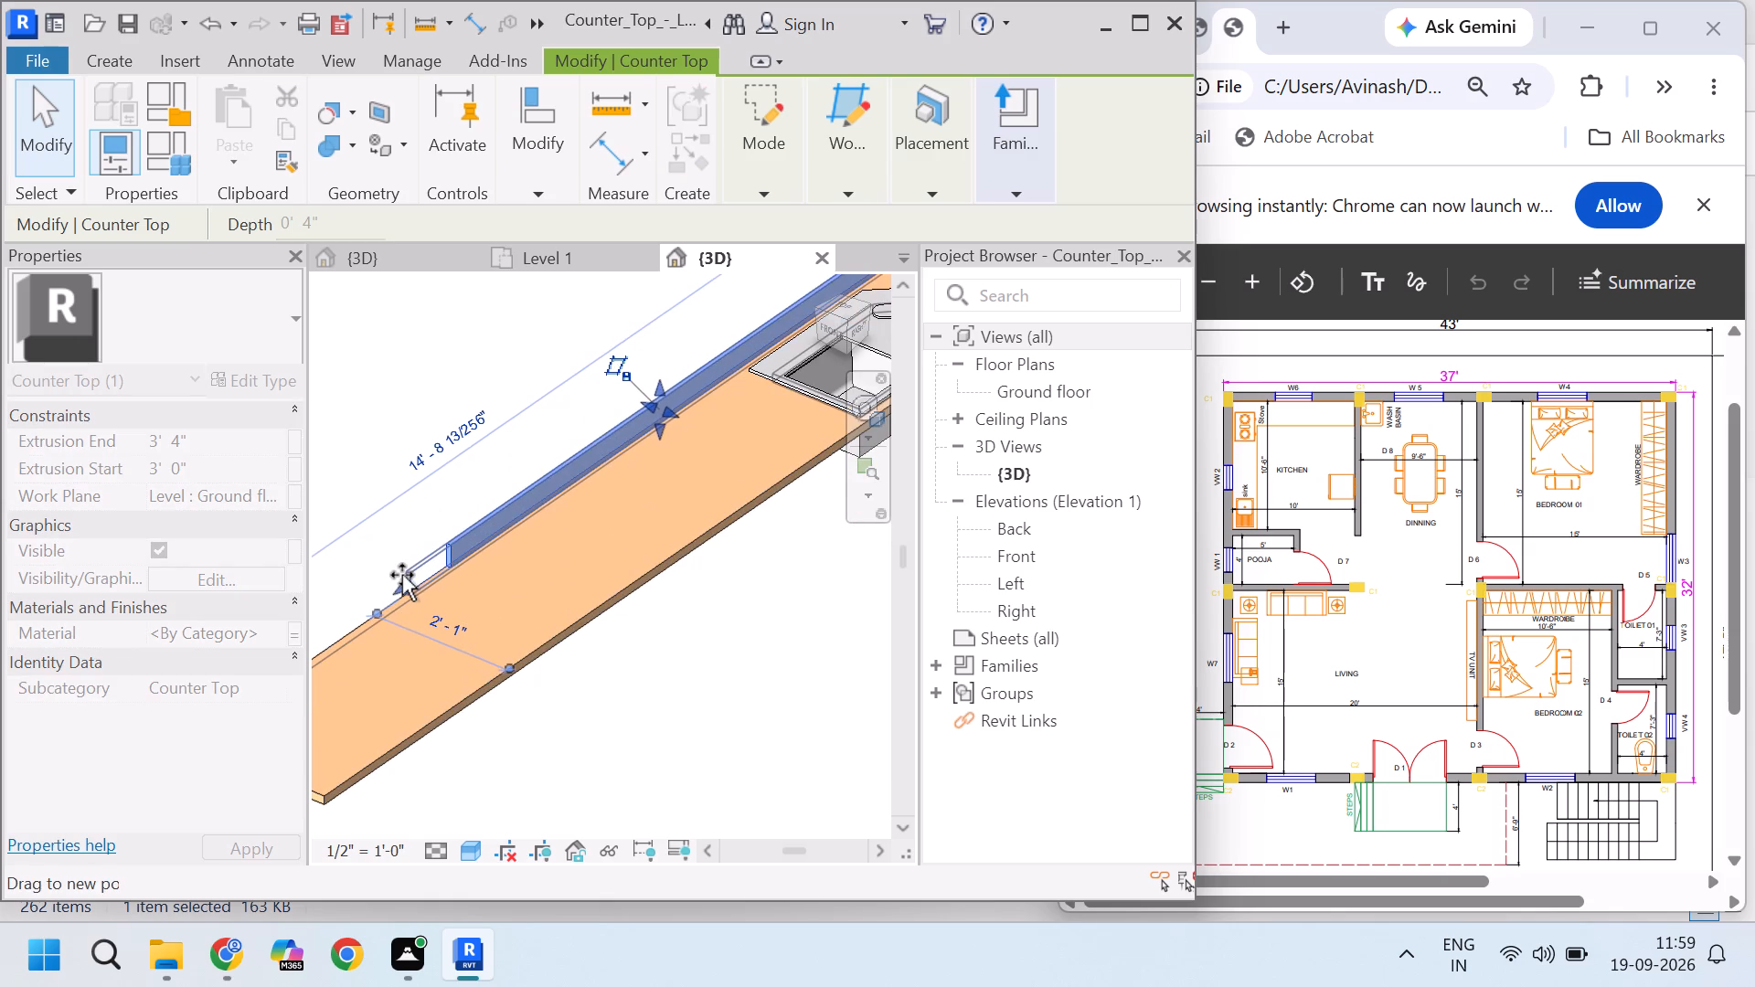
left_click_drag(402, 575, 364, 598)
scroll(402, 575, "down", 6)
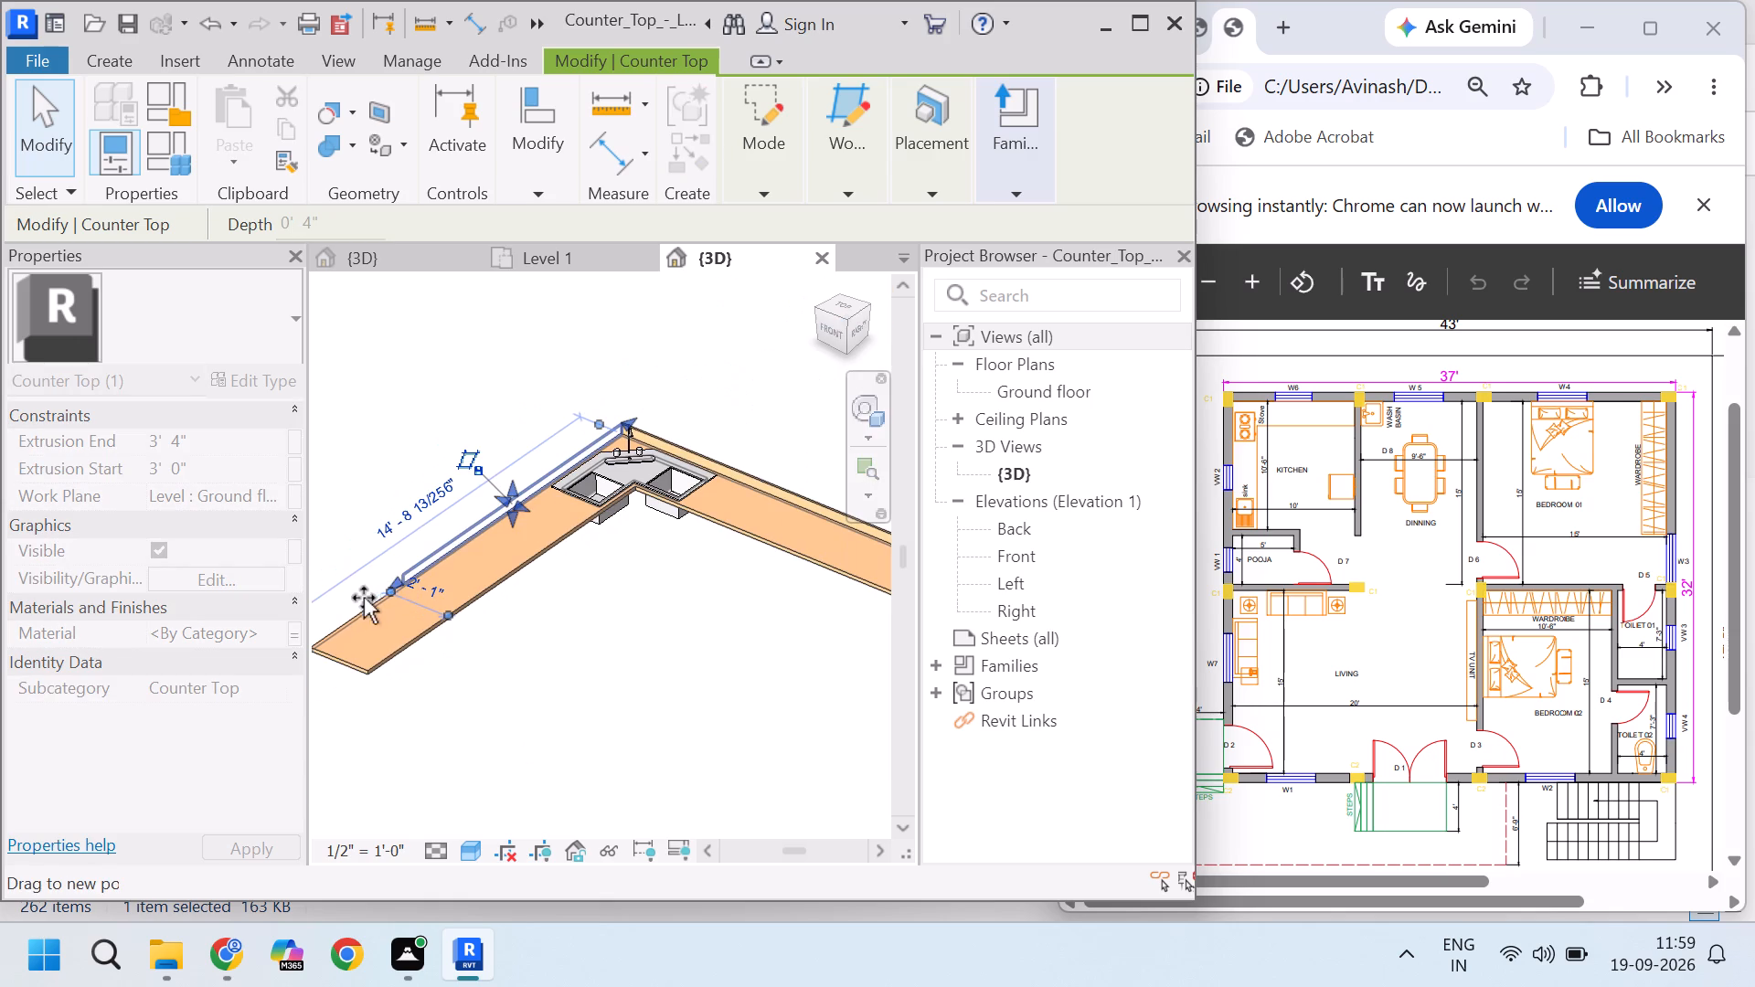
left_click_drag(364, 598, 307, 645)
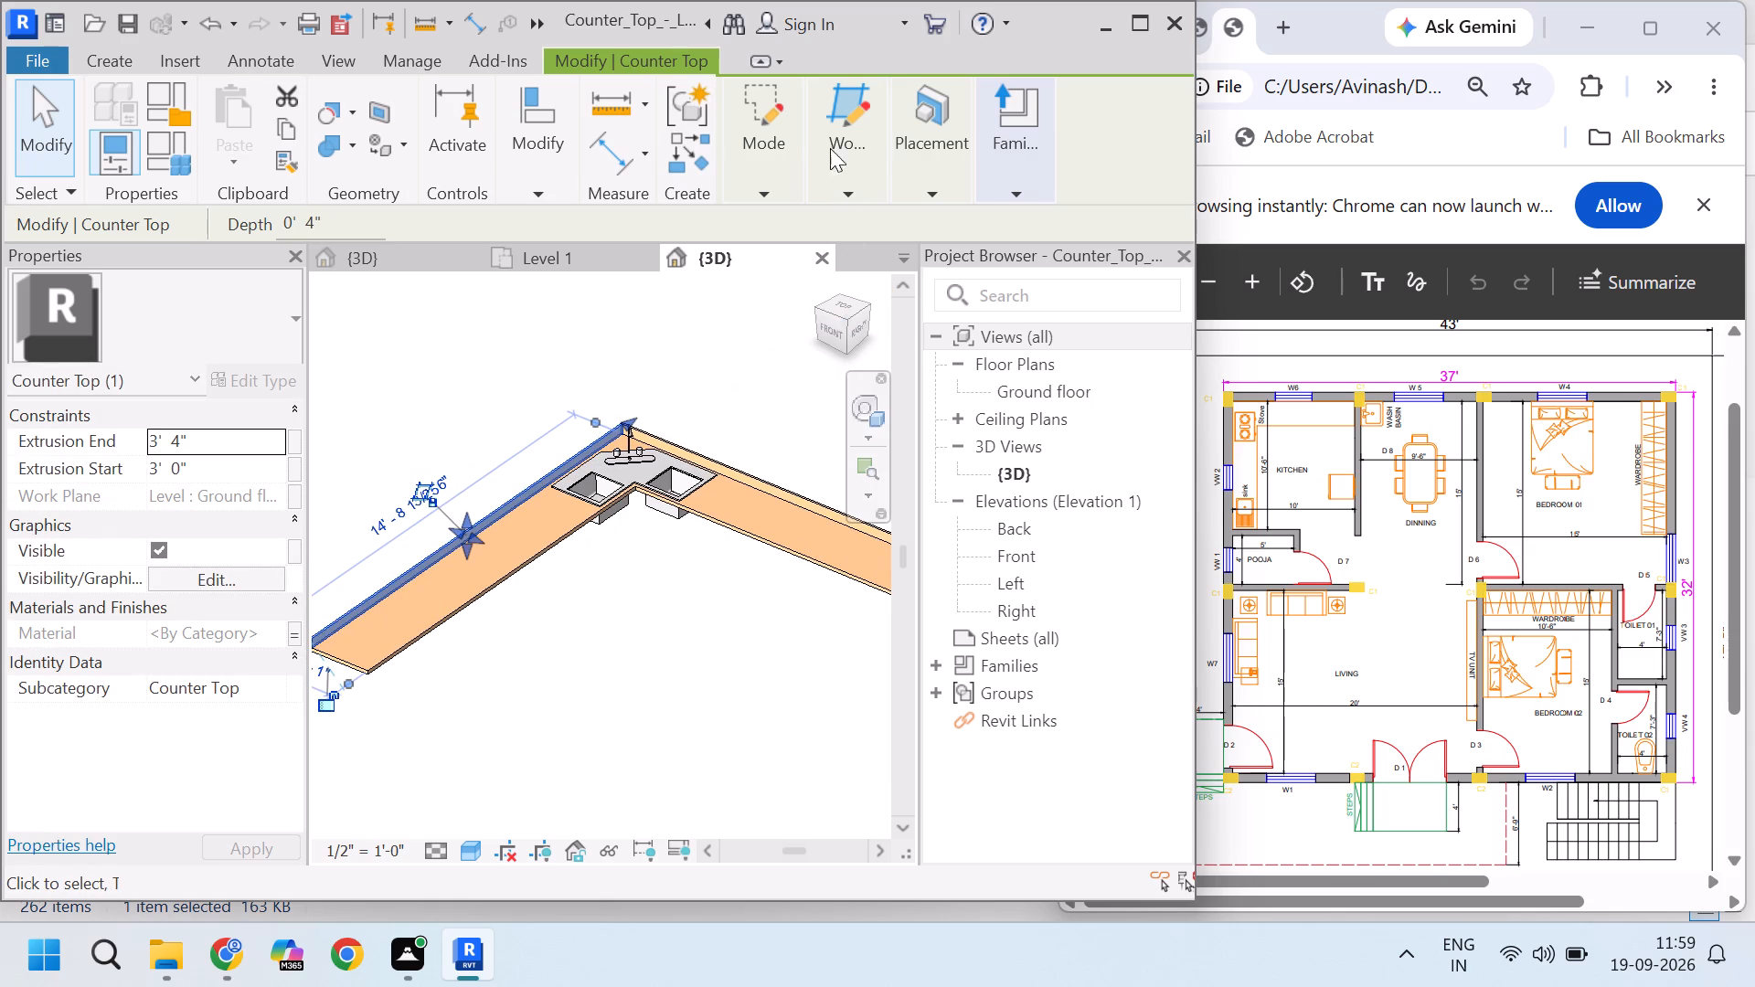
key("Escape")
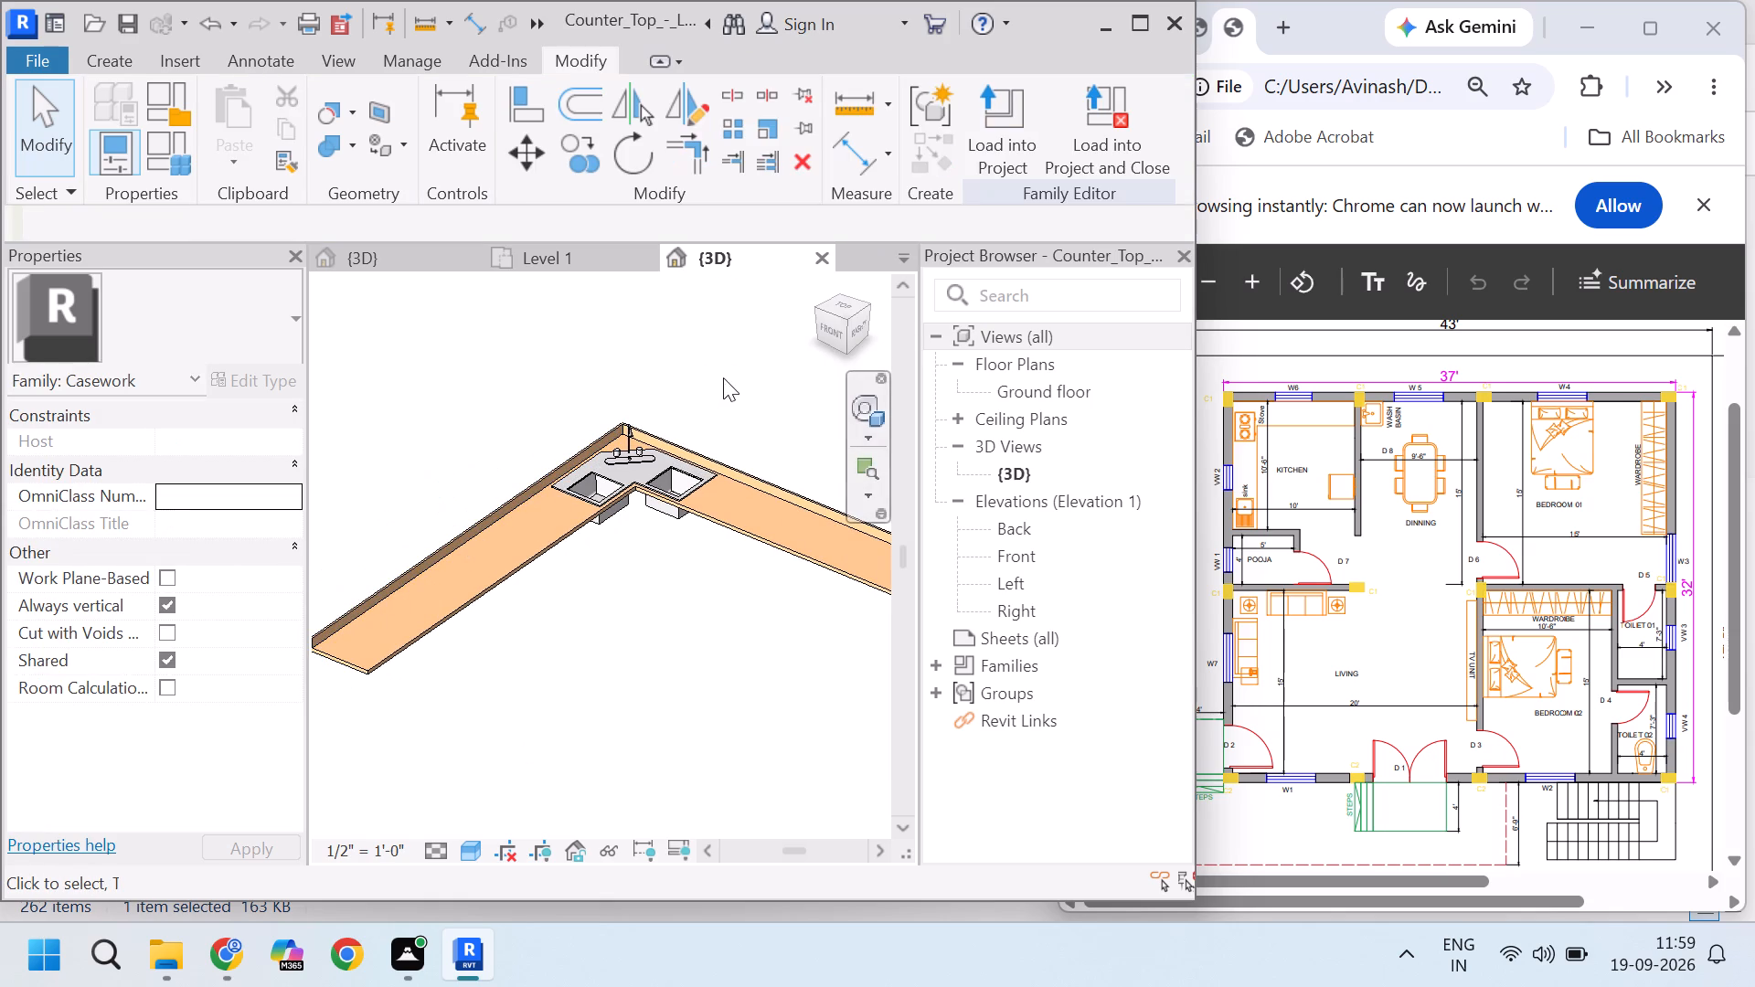
Load the edited counter family into Project5, recheck the countertop in the family, and load it again.
left_click(1006, 160)
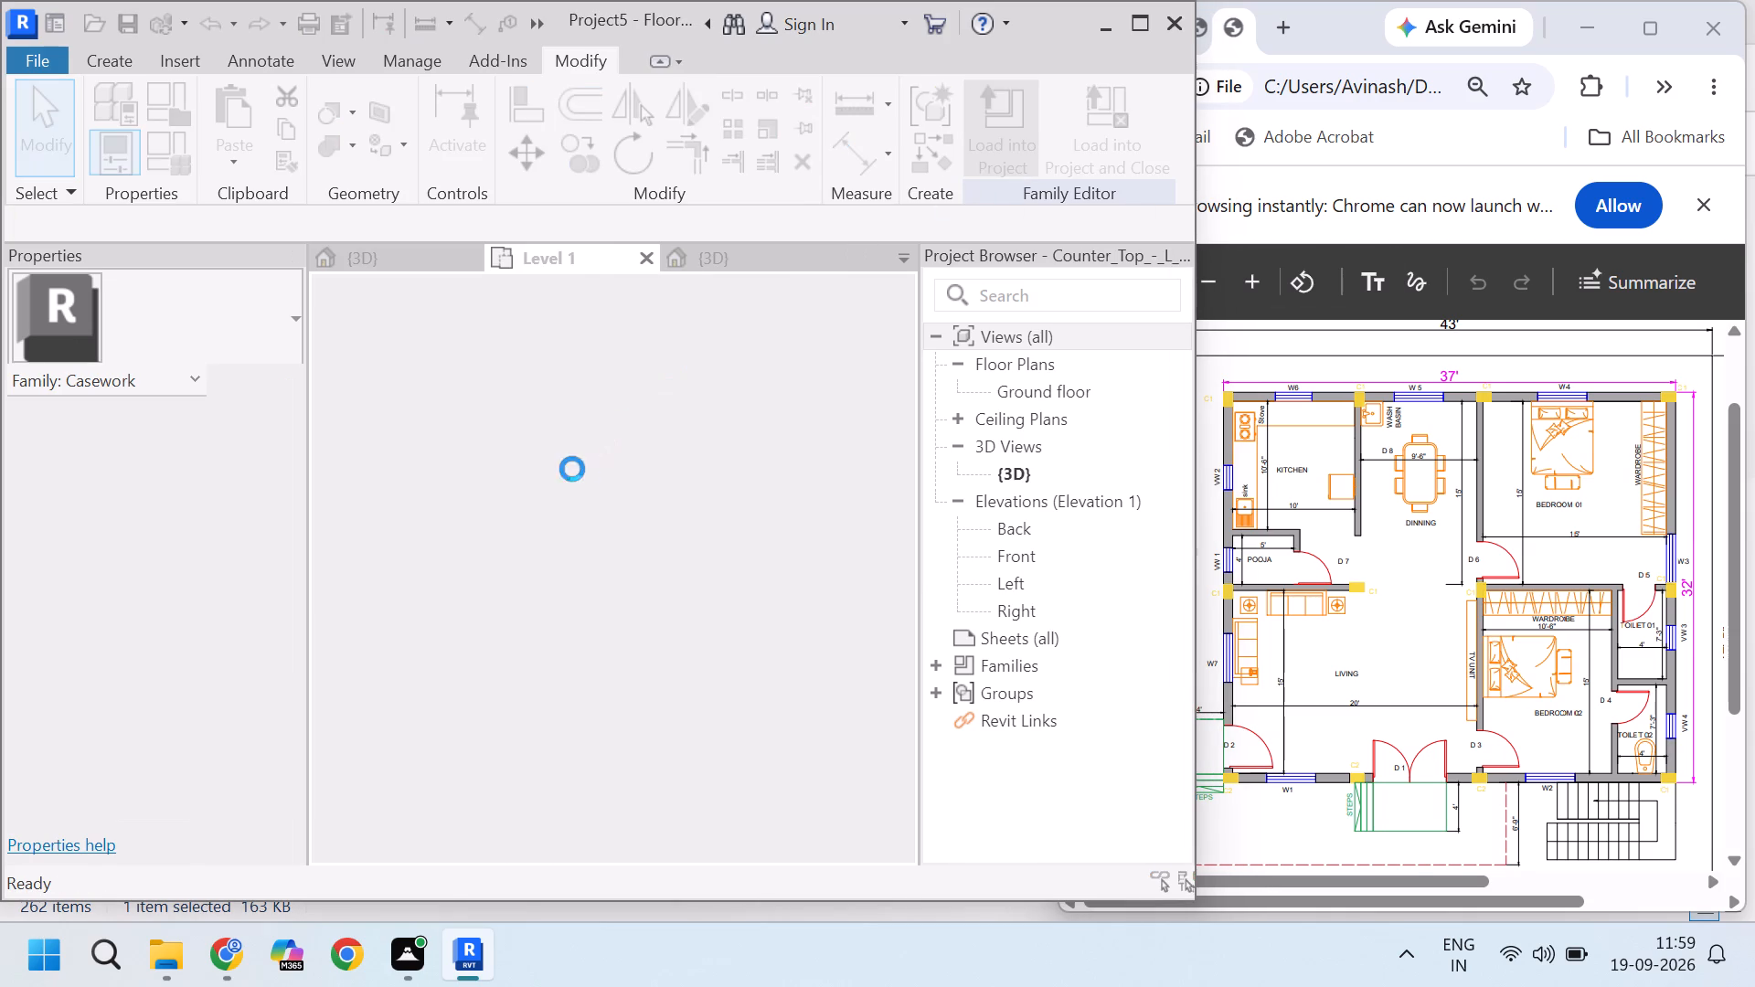
left_click(765, 444)
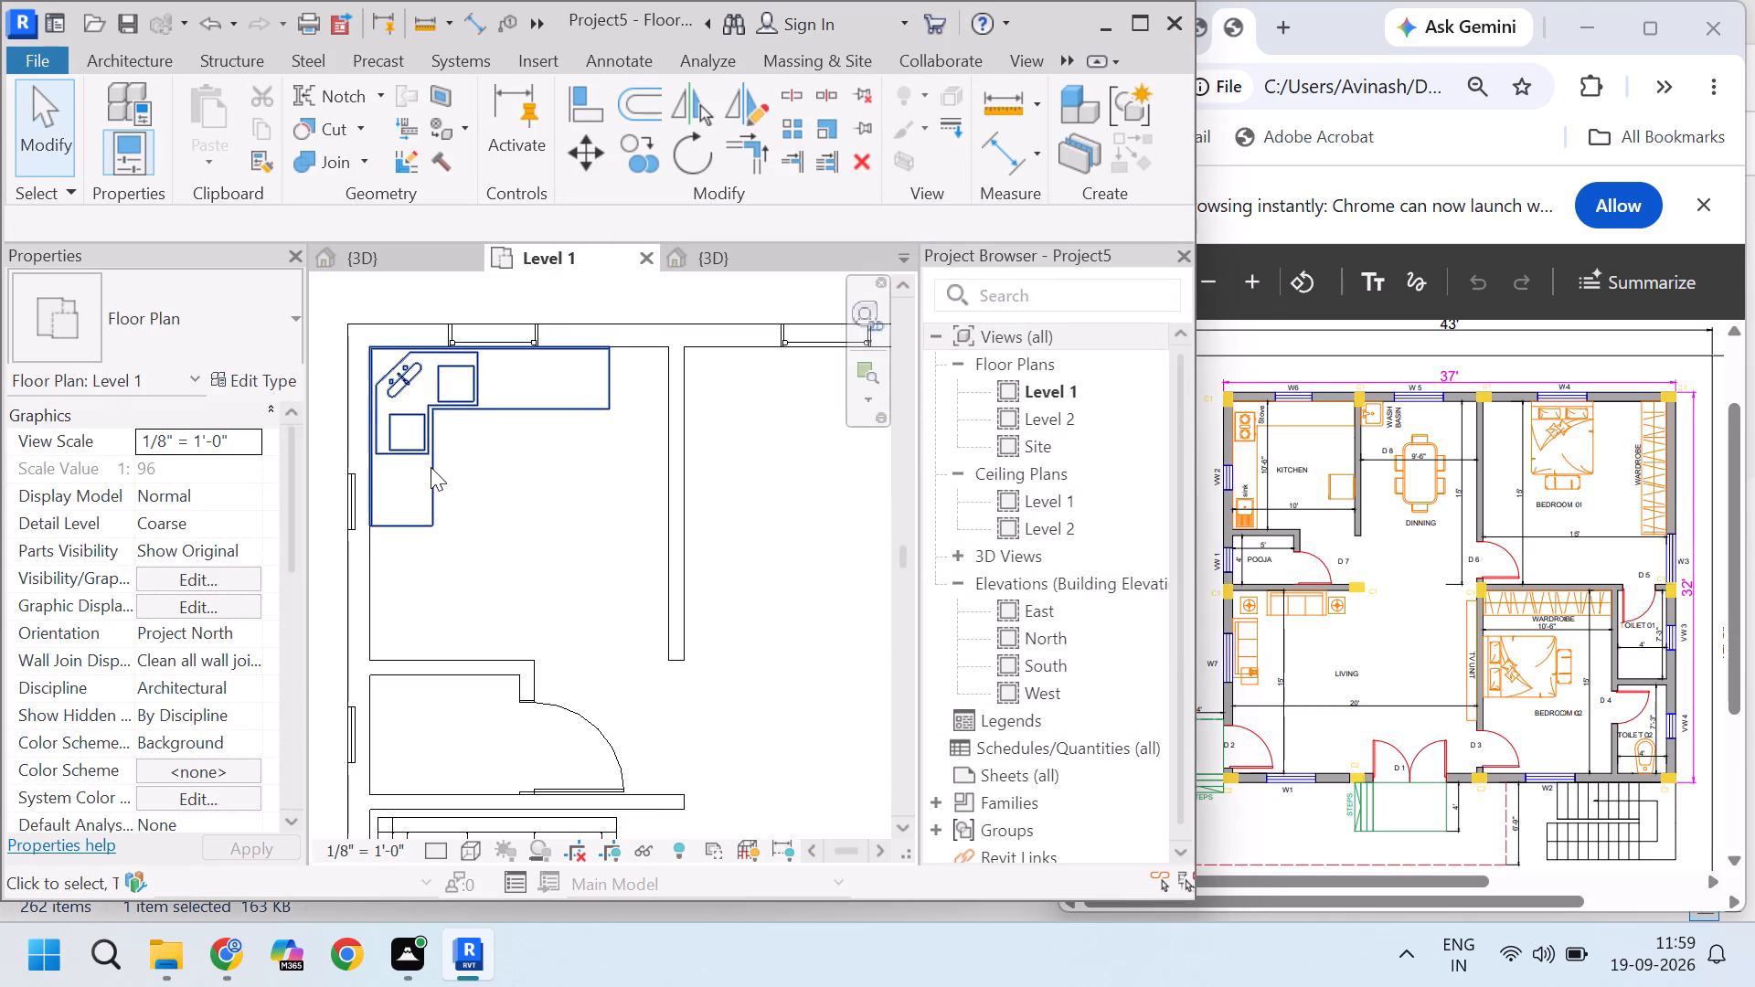
left_click(724, 264)
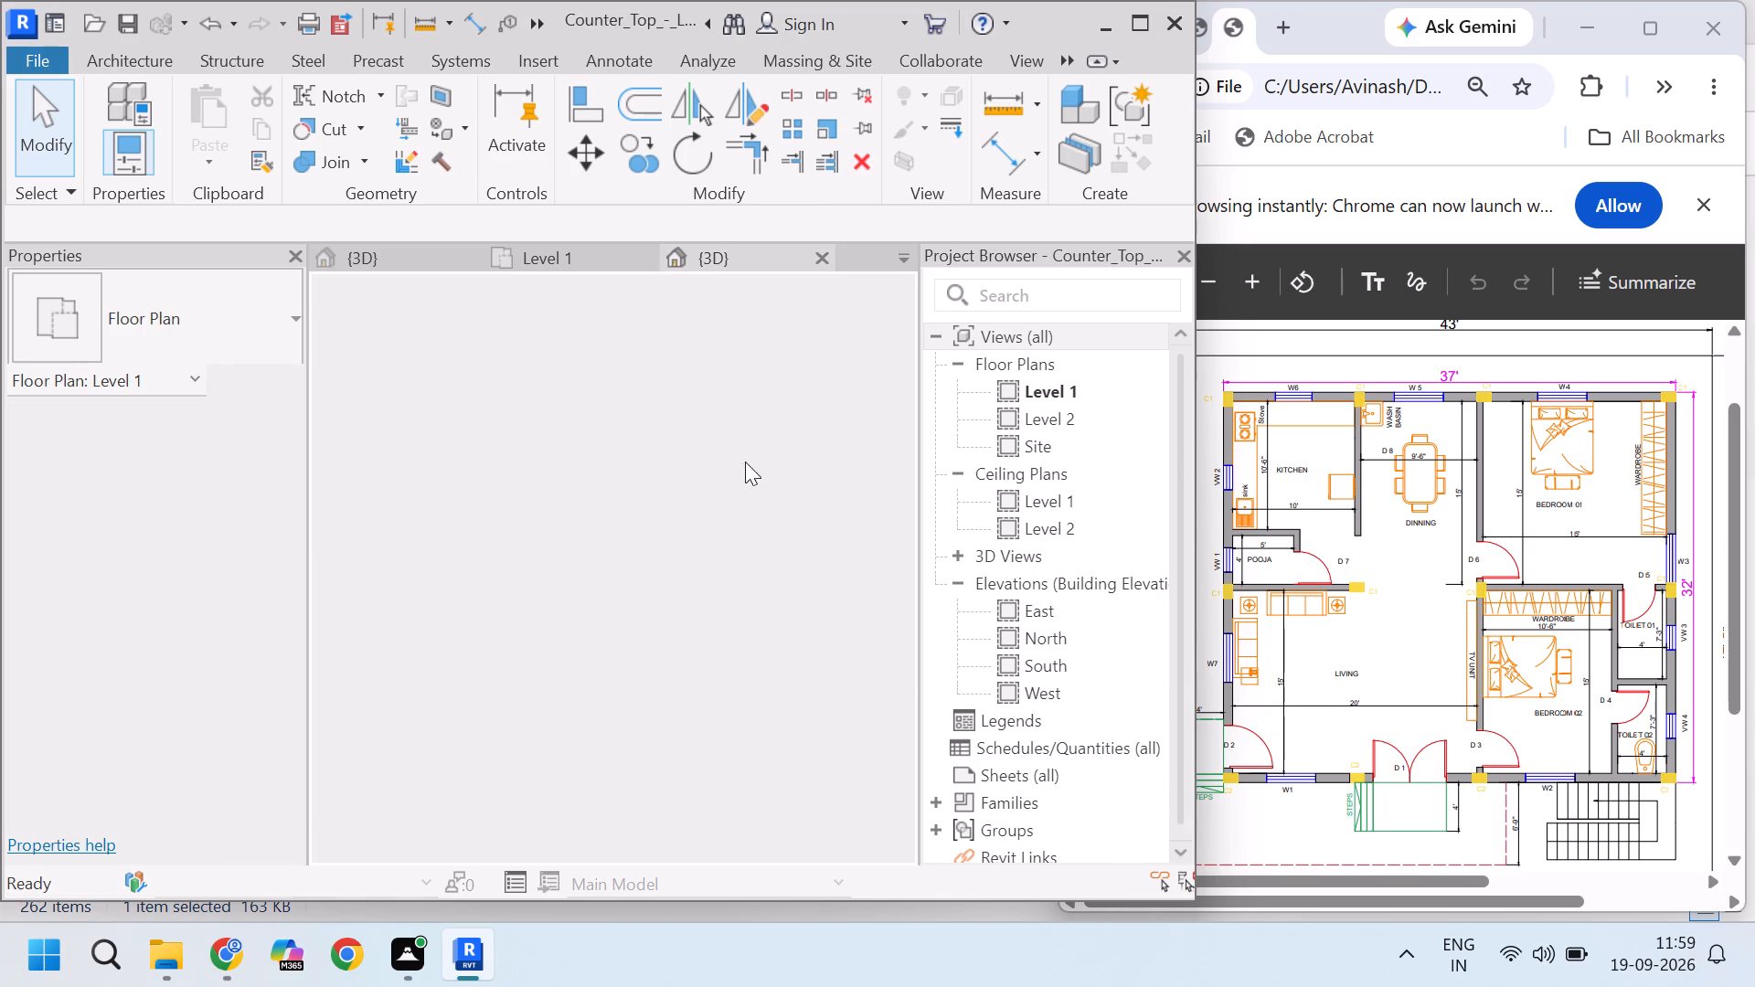
scroll(572, 494, "down", 3)
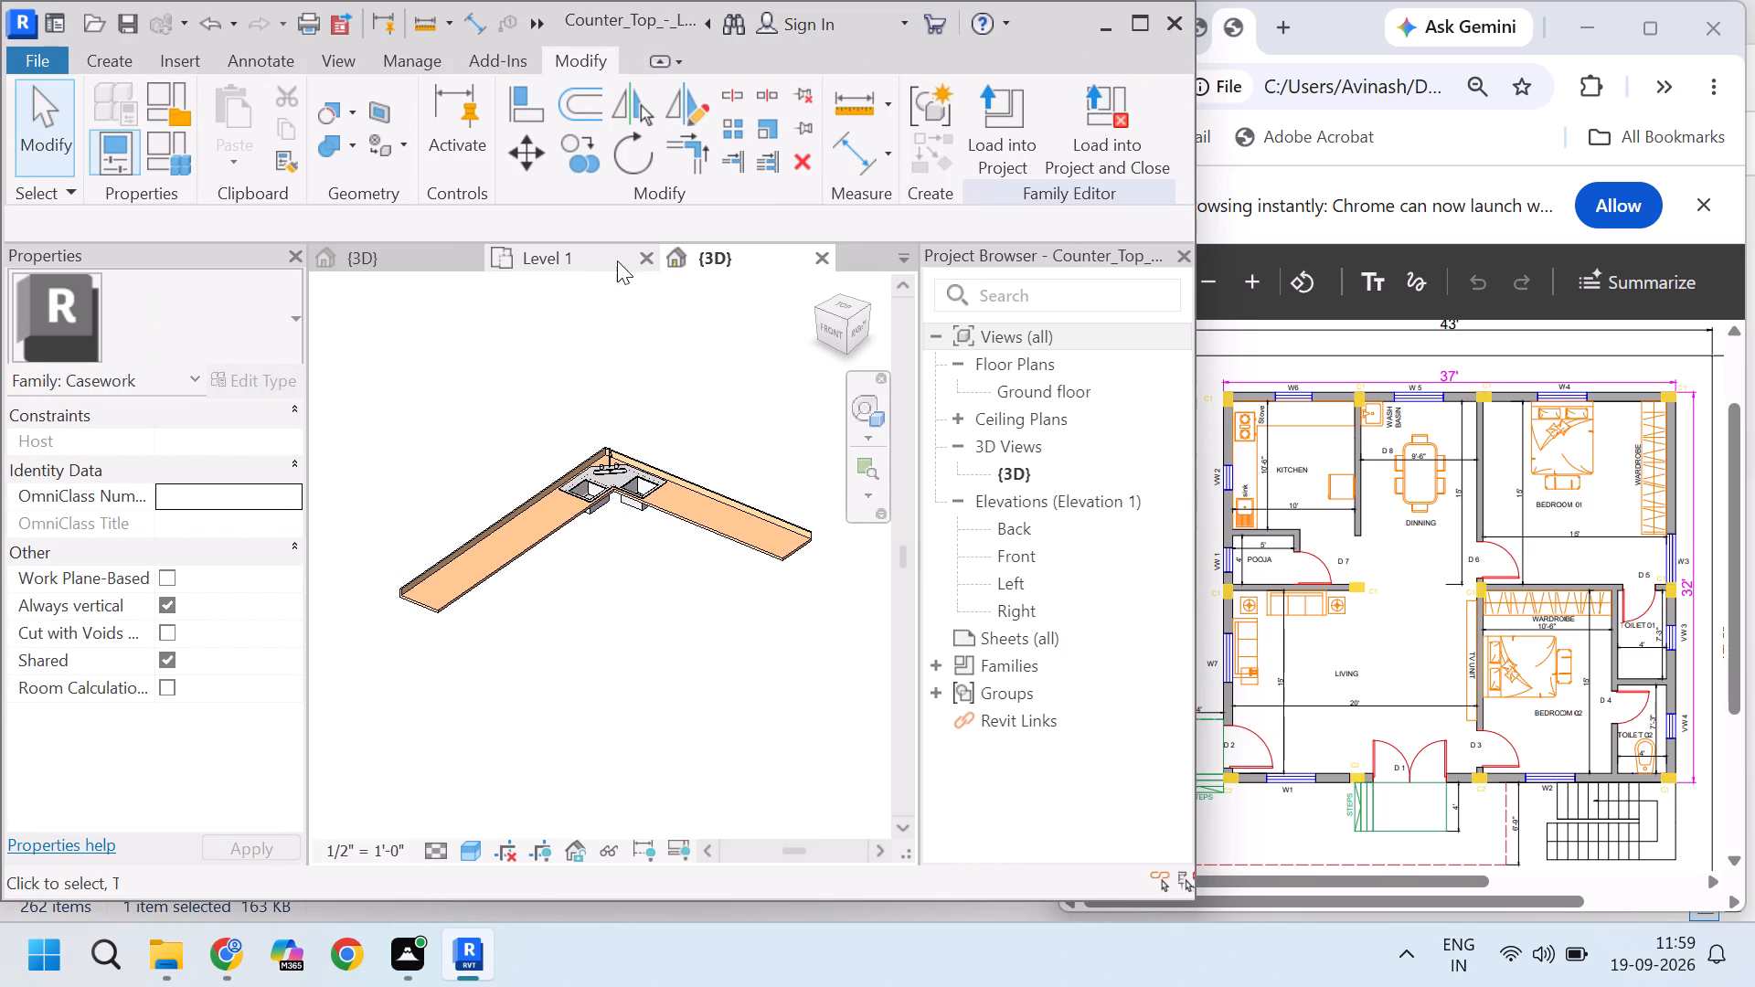
left_click(740, 529)
scroll(757, 531, "down", 3)
key("Escape")
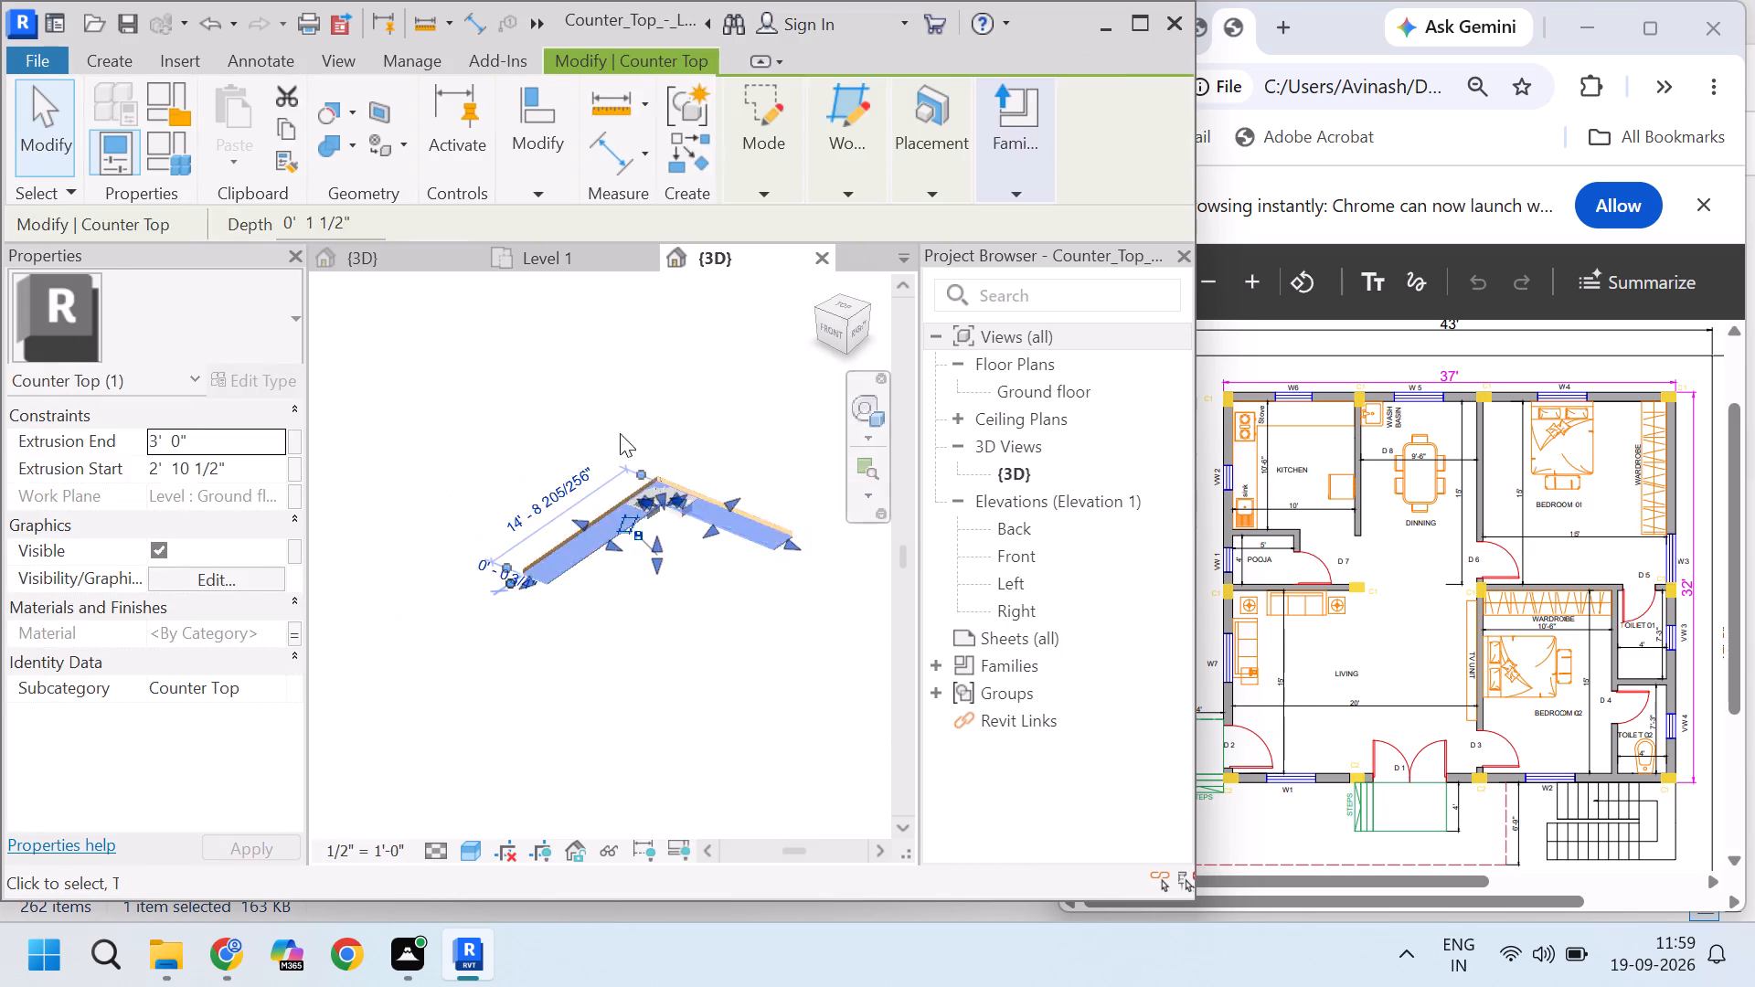
left_click_drag(473, 416, 818, 653)
key("Escape")
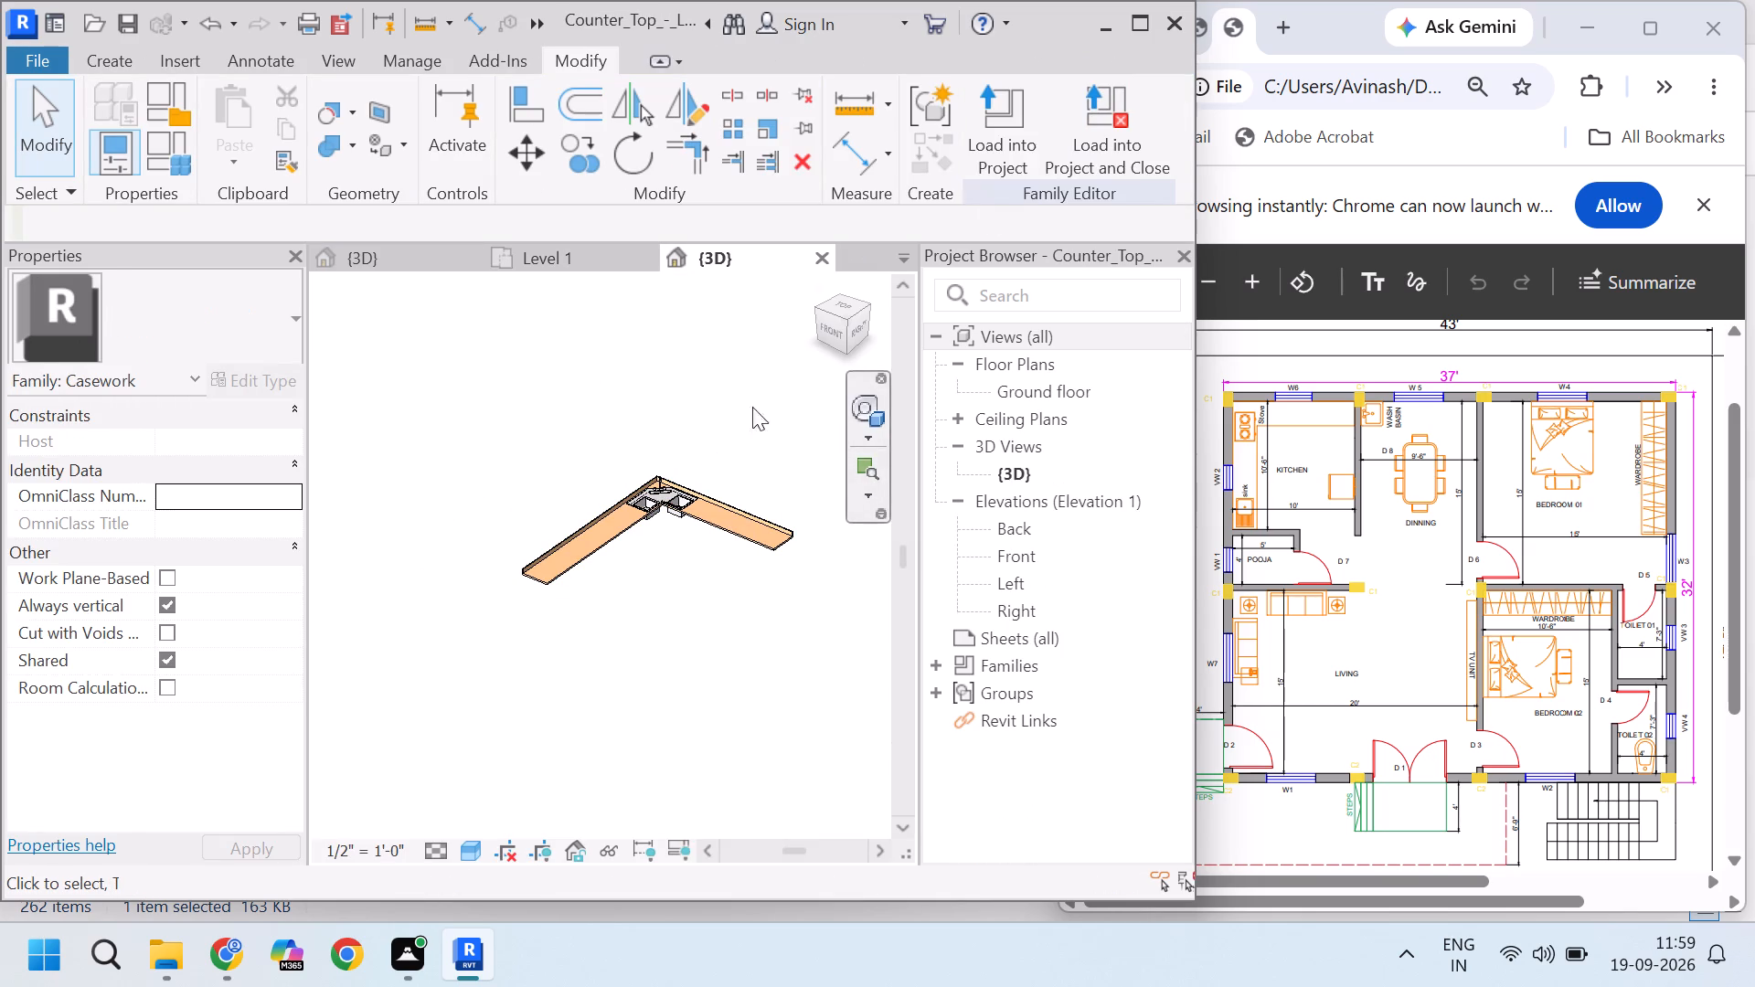
left_click(1023, 151)
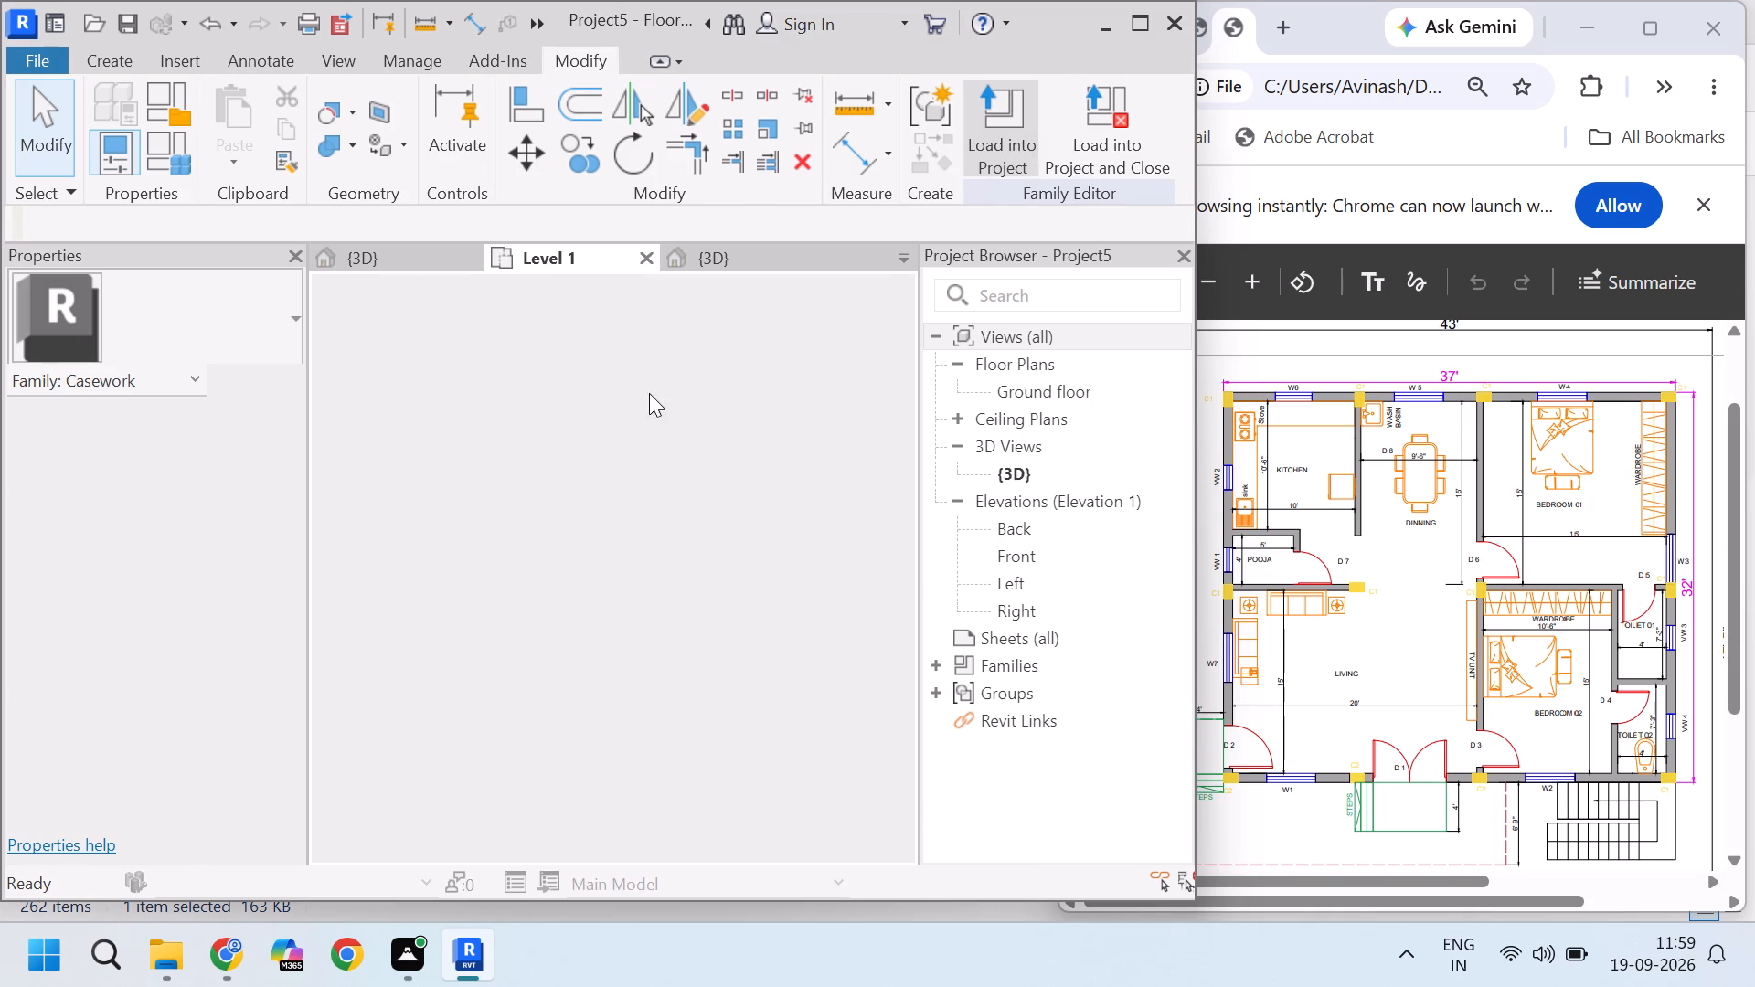
Stretch the placed counter's Leg 2 in the Level 1 plan to the wall above the pooja room, making it 10' 6".
left_click(441, 445)
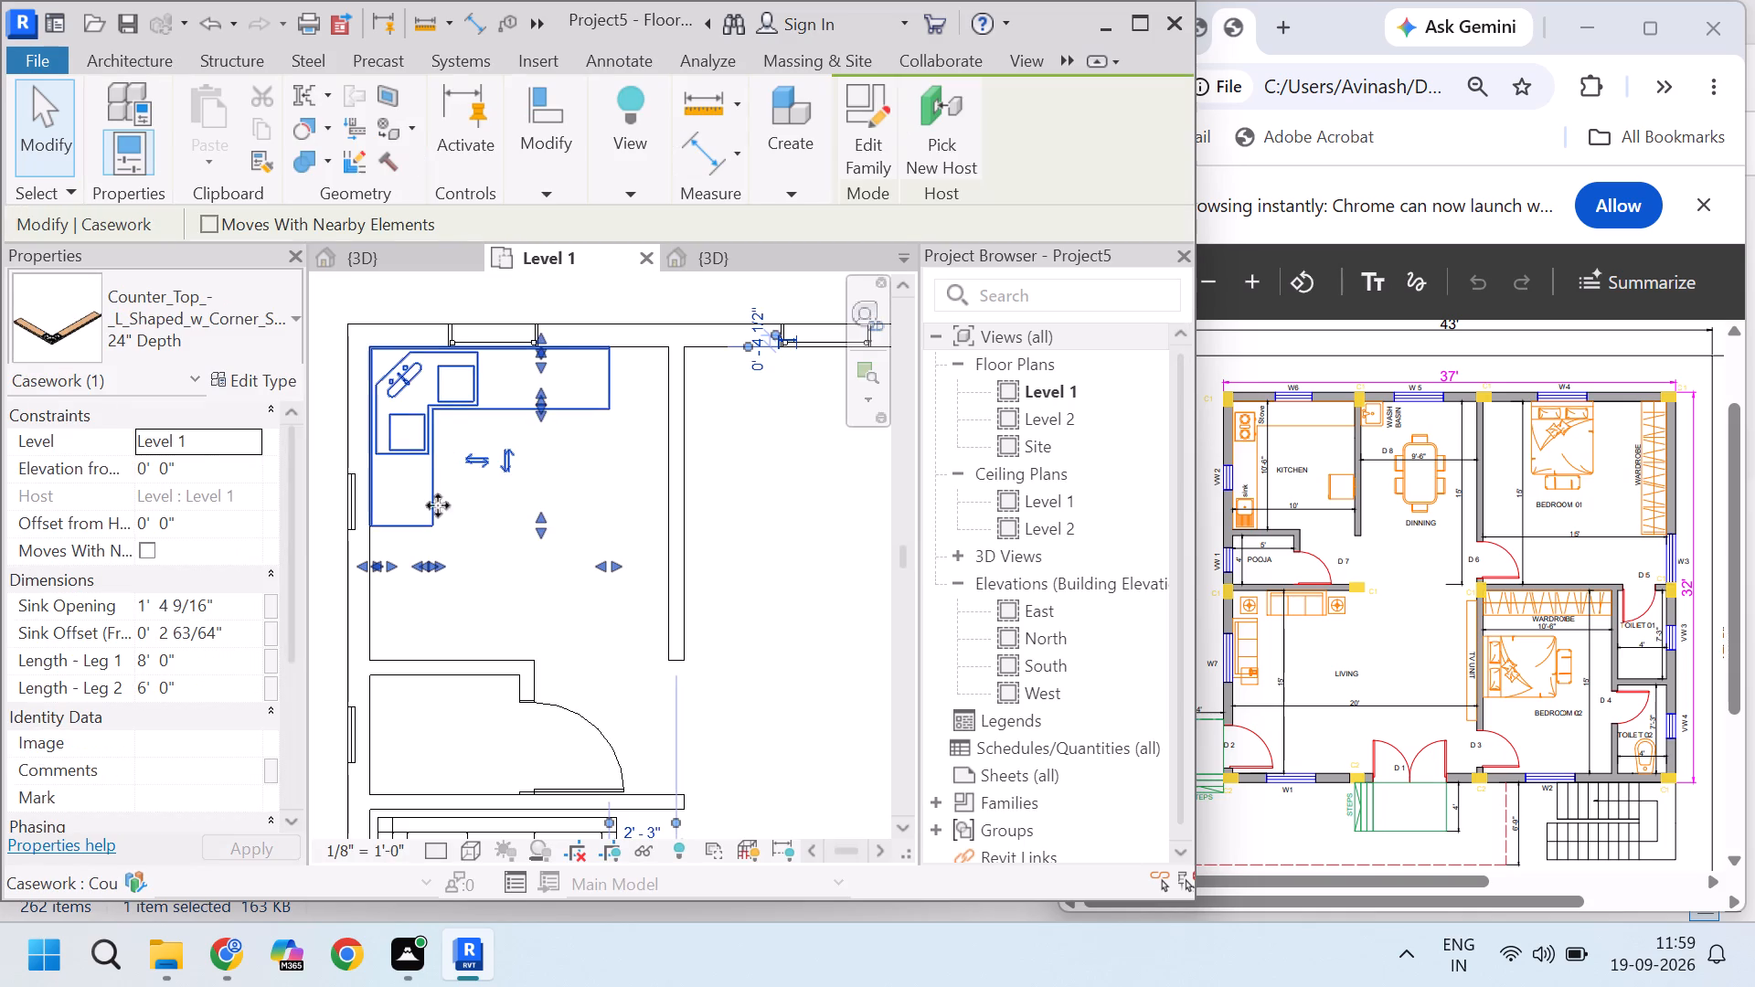
left_click(539, 529)
left_click(541, 540)
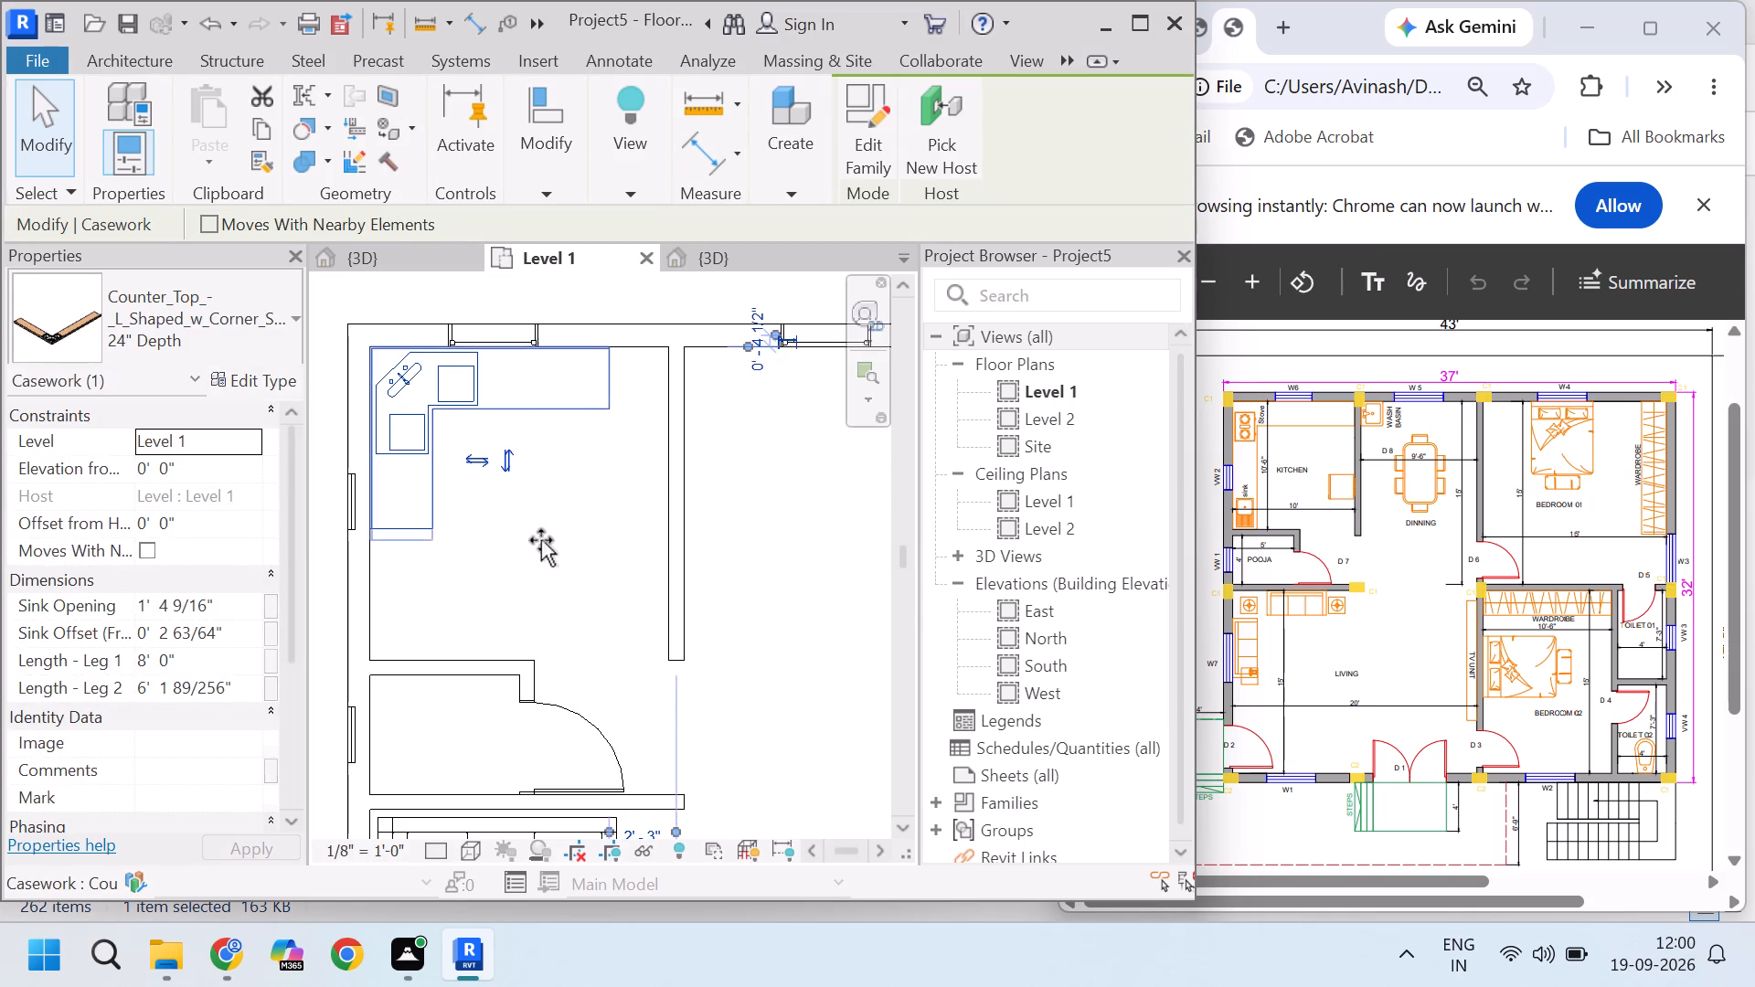
left_click(542, 547)
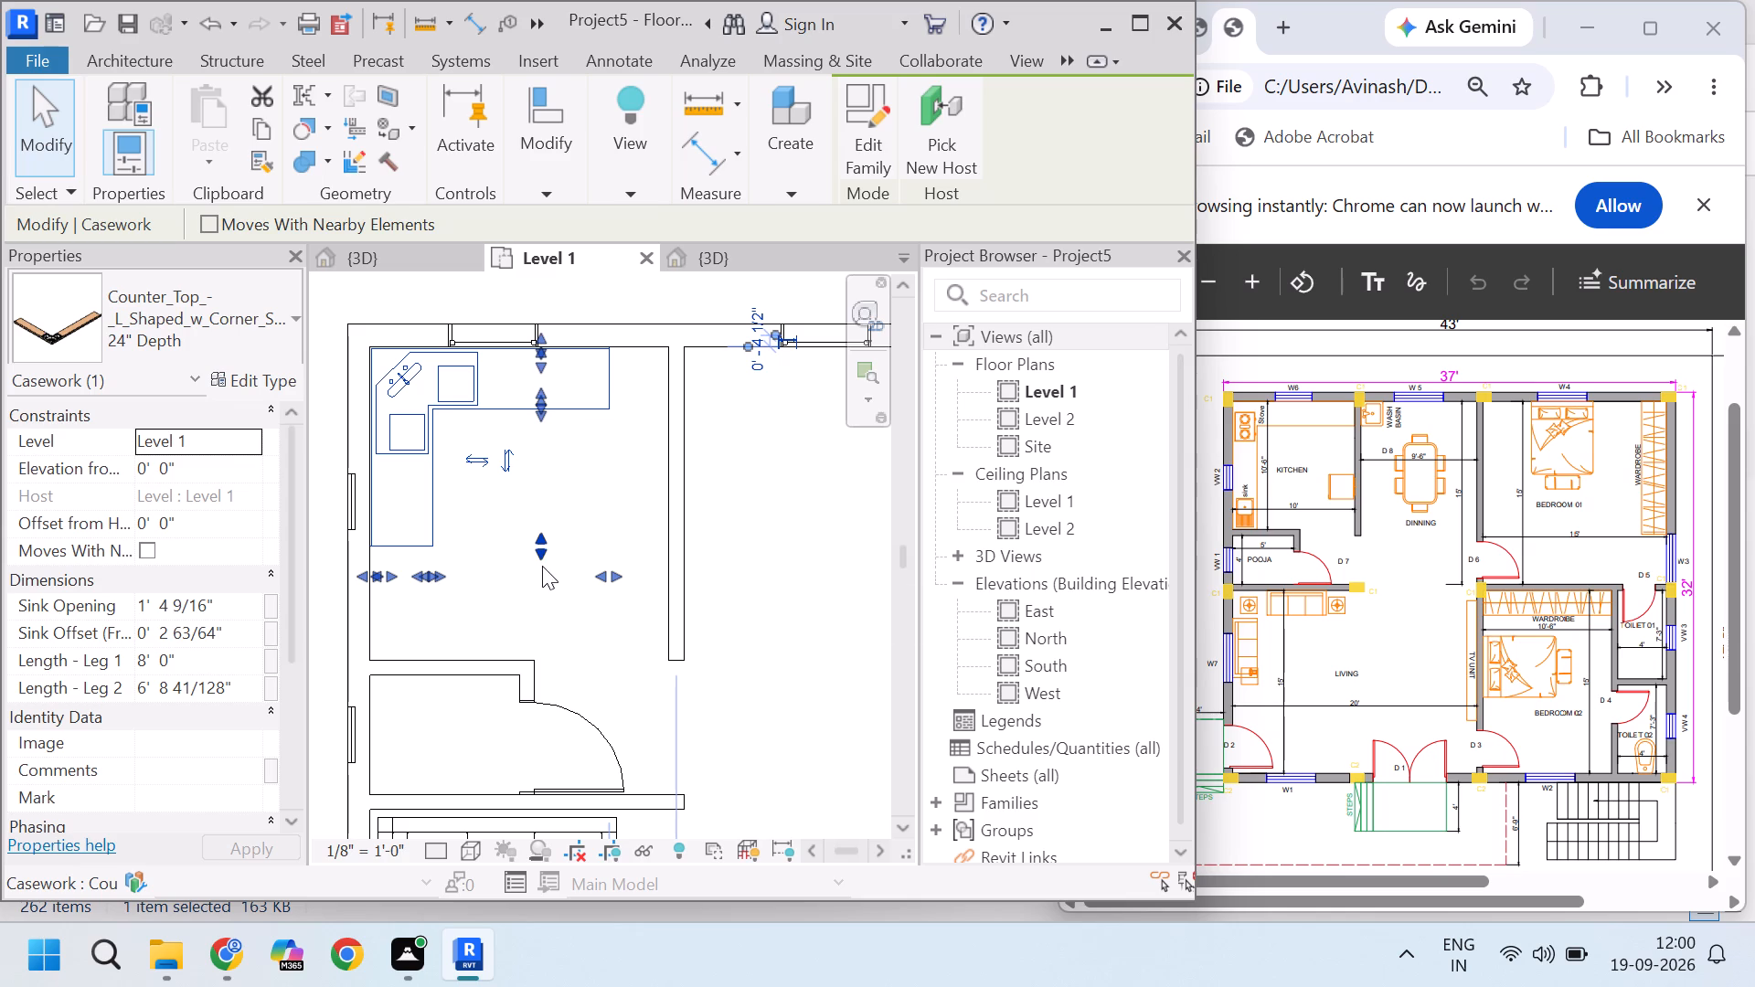
triple_click(542, 559)
left_click(540, 563)
left_click_drag(539, 568, 533, 652)
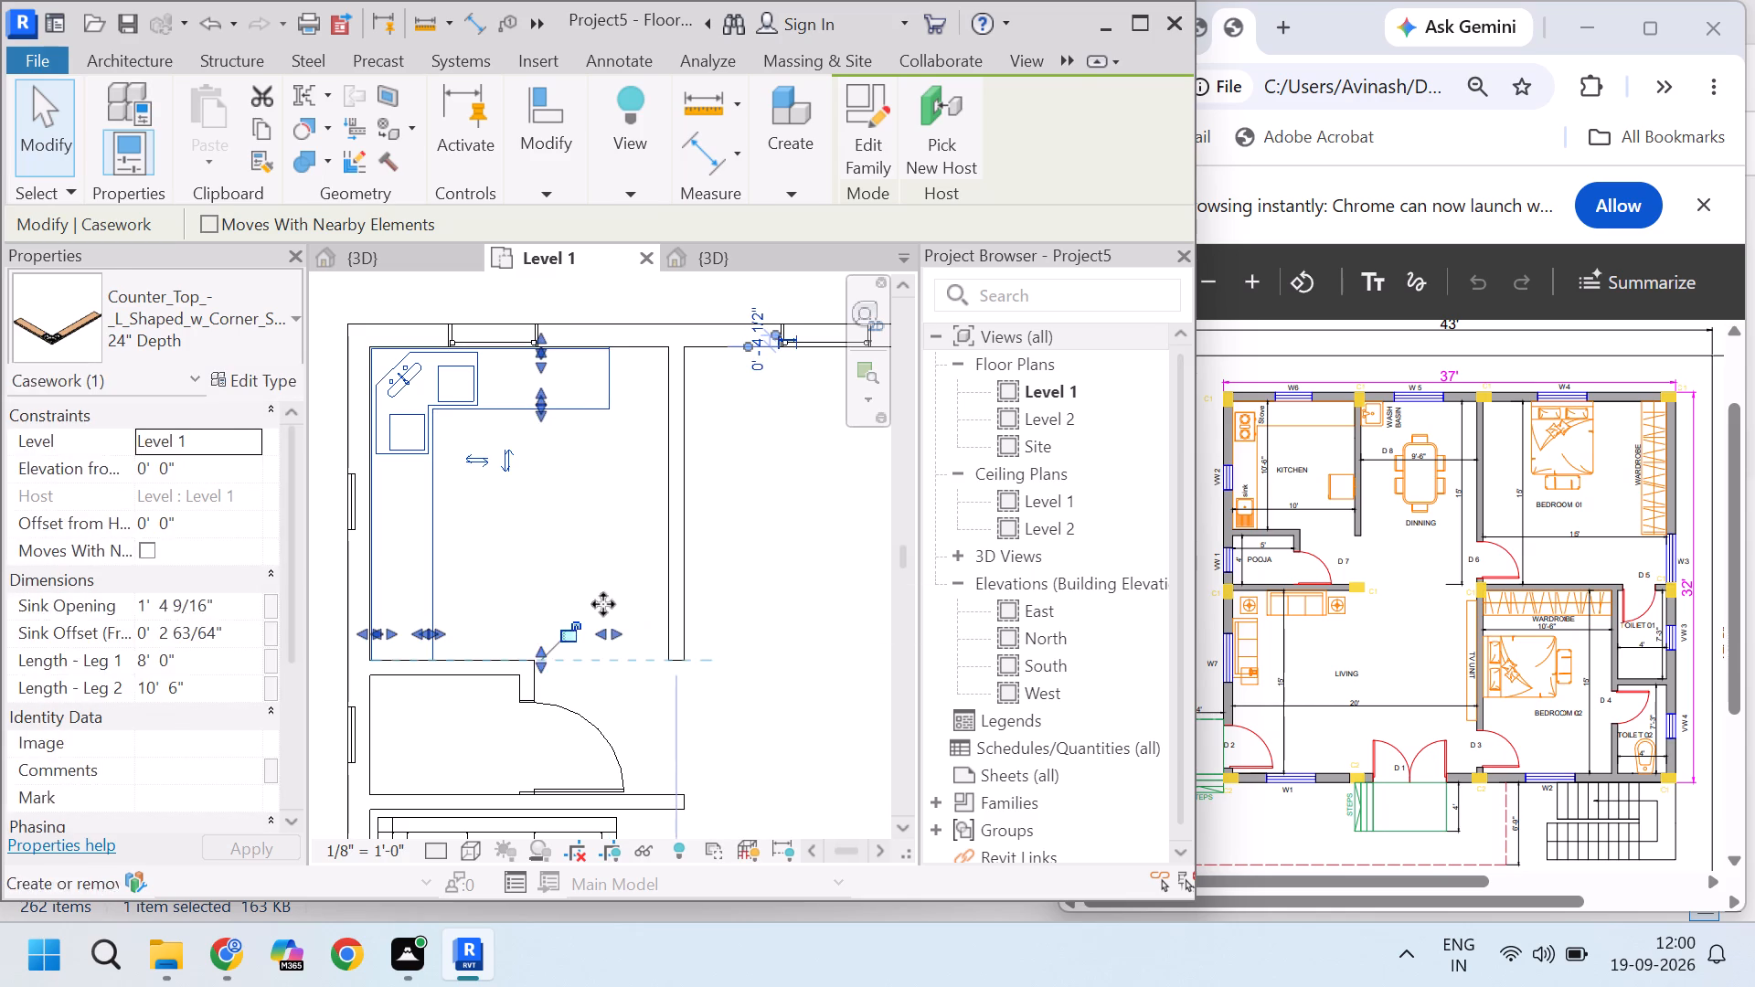
key("Escape")
Examine the free end of the counter's 8' leg near the kitchen's dividing wall.
left_click(586, 412)
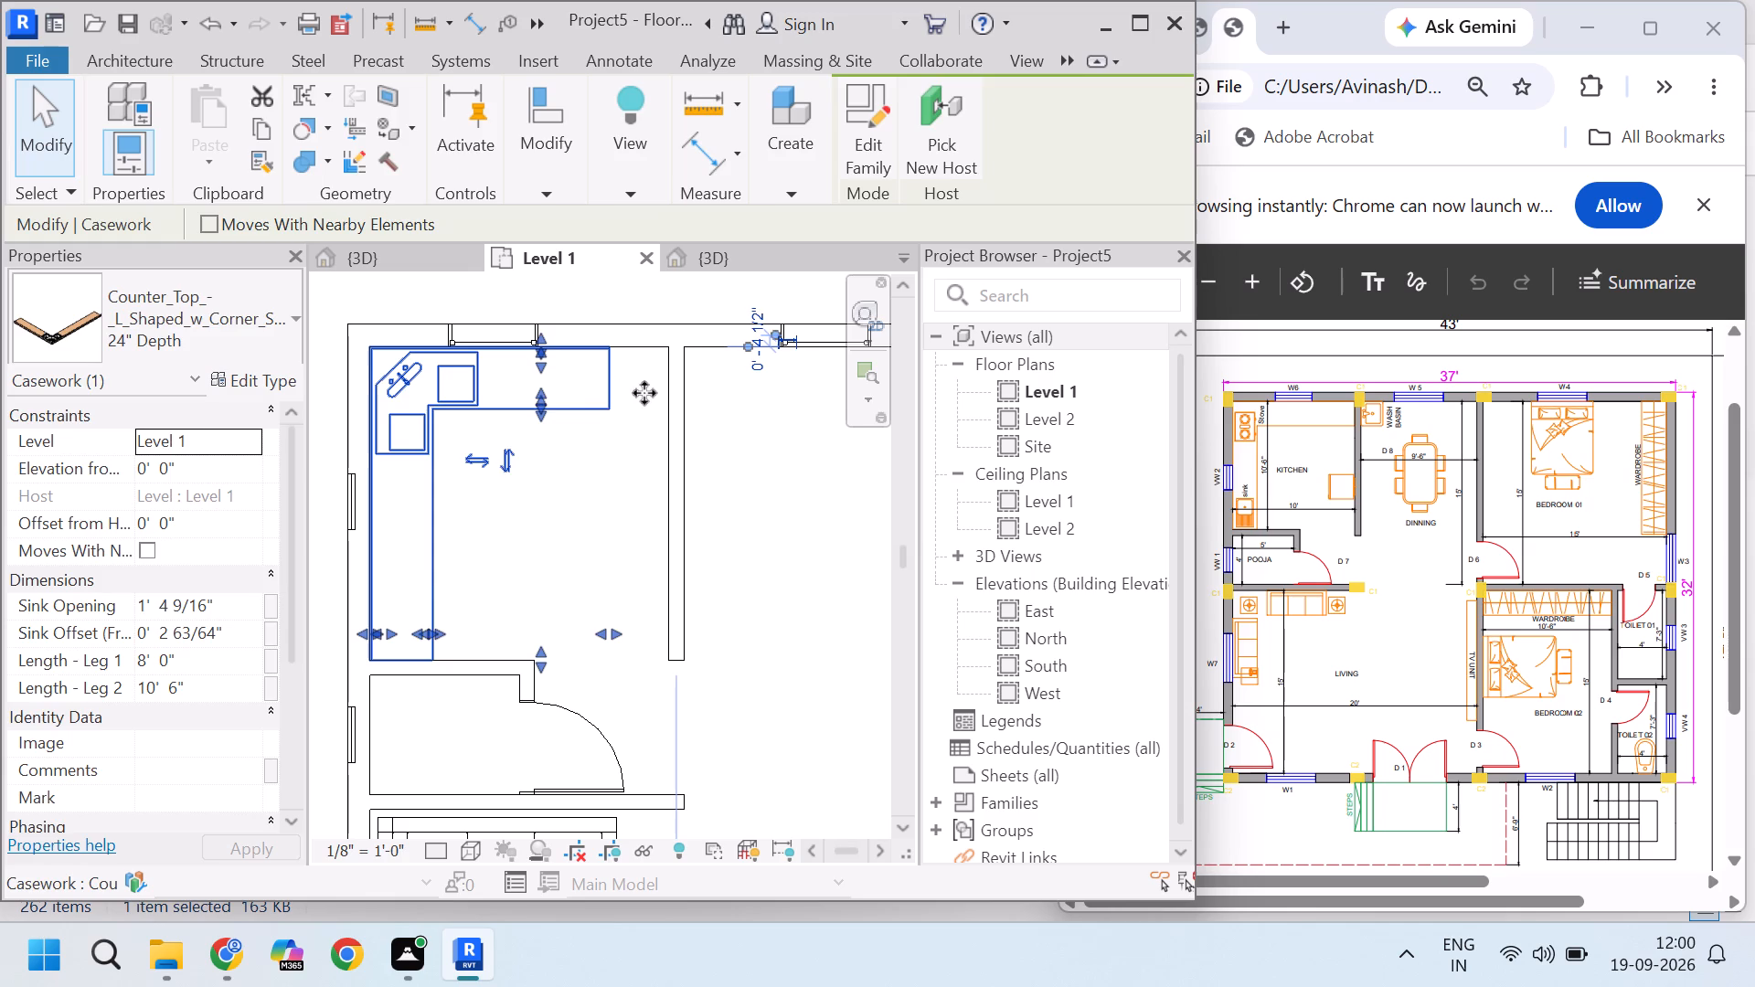
key("Escape")
left_click(606, 371)
scroll(569, 392, "up", 2)
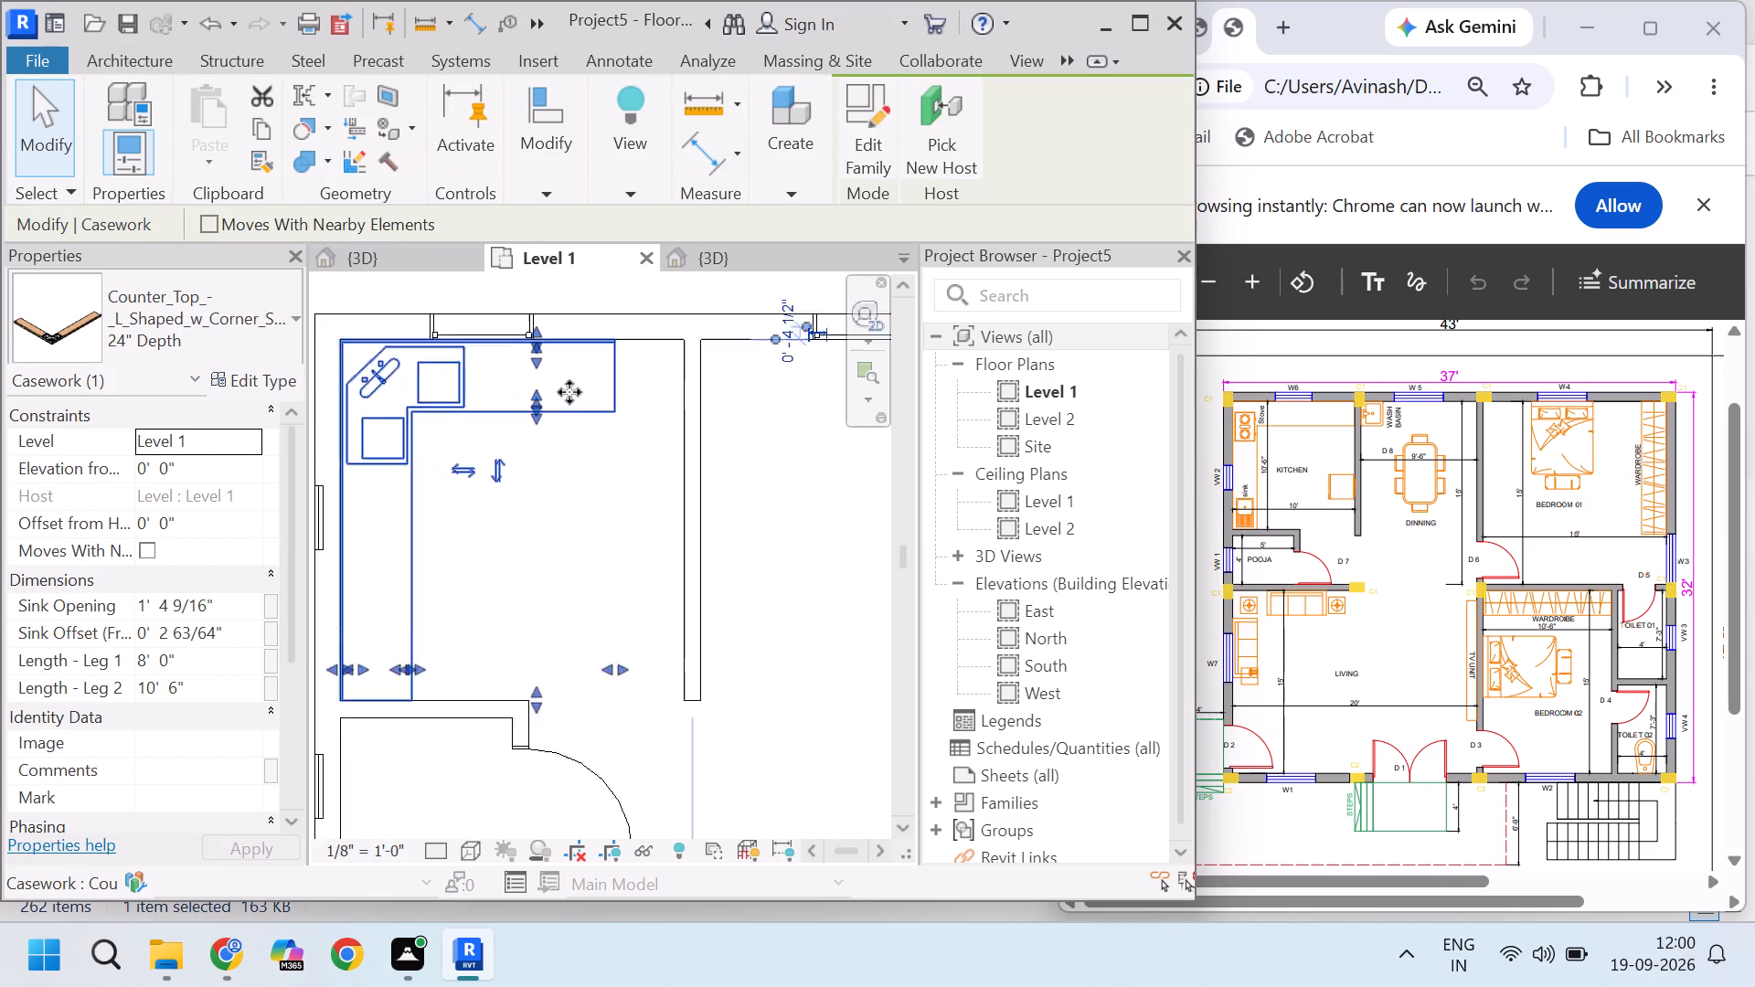
scroll(569, 392, "up", 13)
scroll(526, 496, "down", 8)
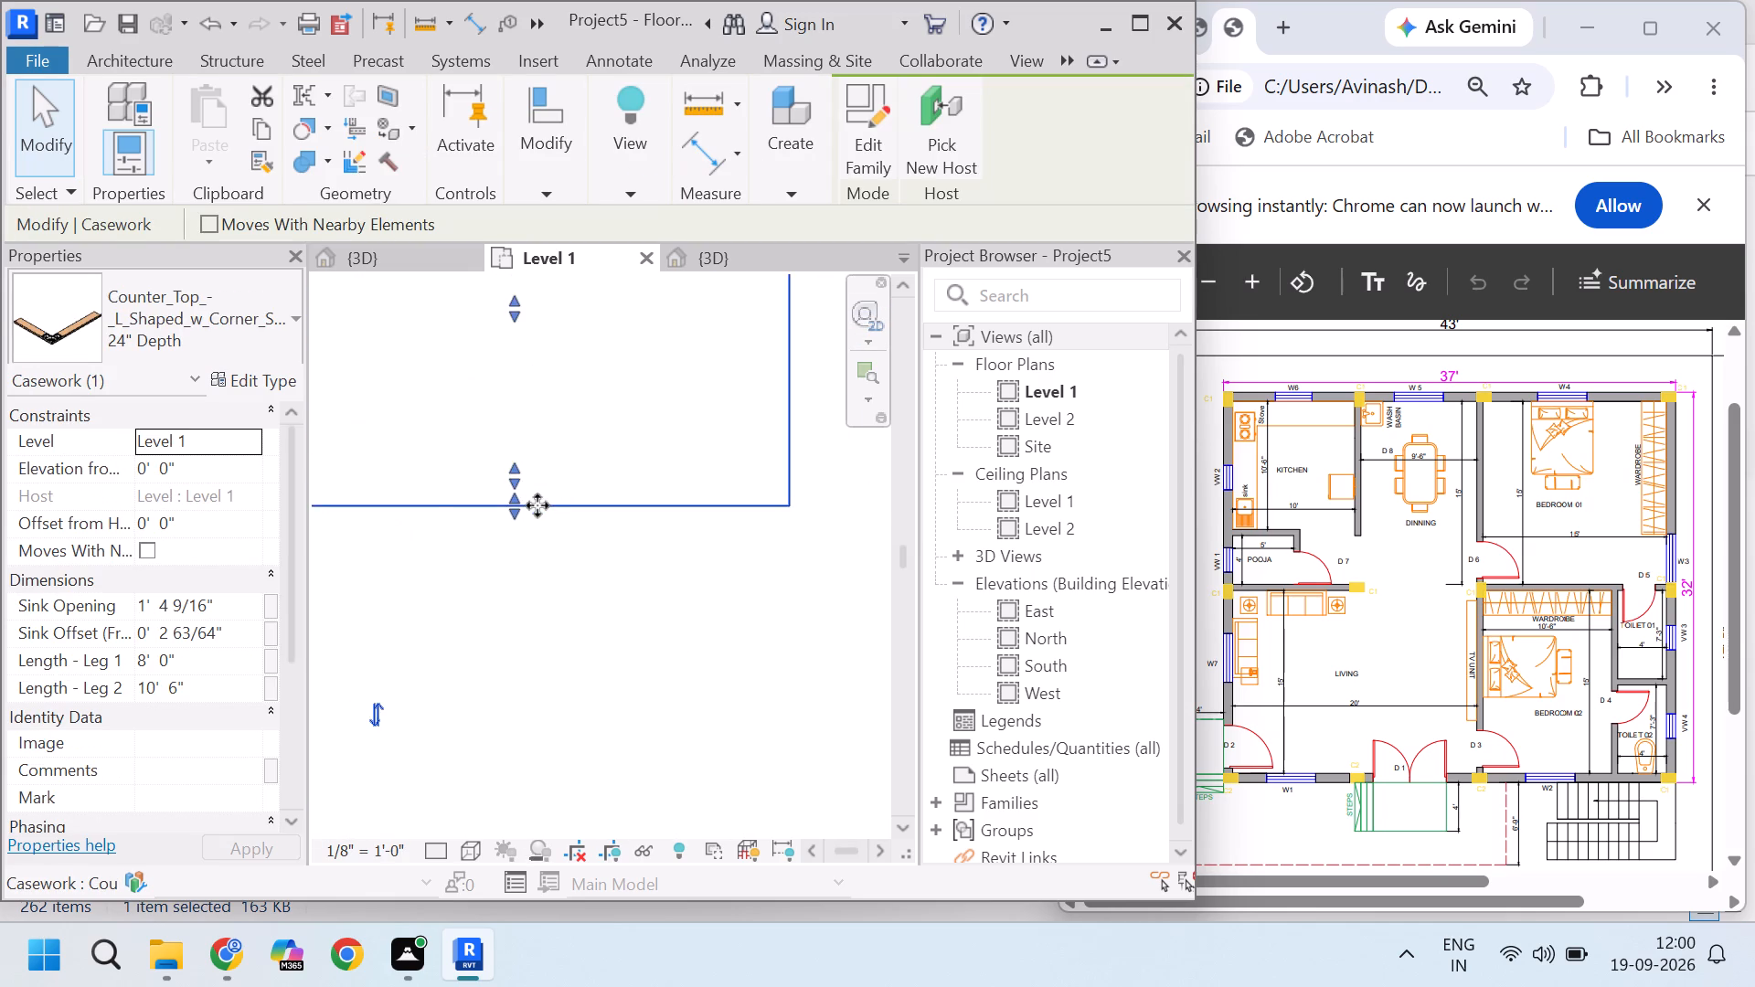
scroll(537, 505, "down", 9)
scroll(525, 511, "up", 3)
key("Escape")
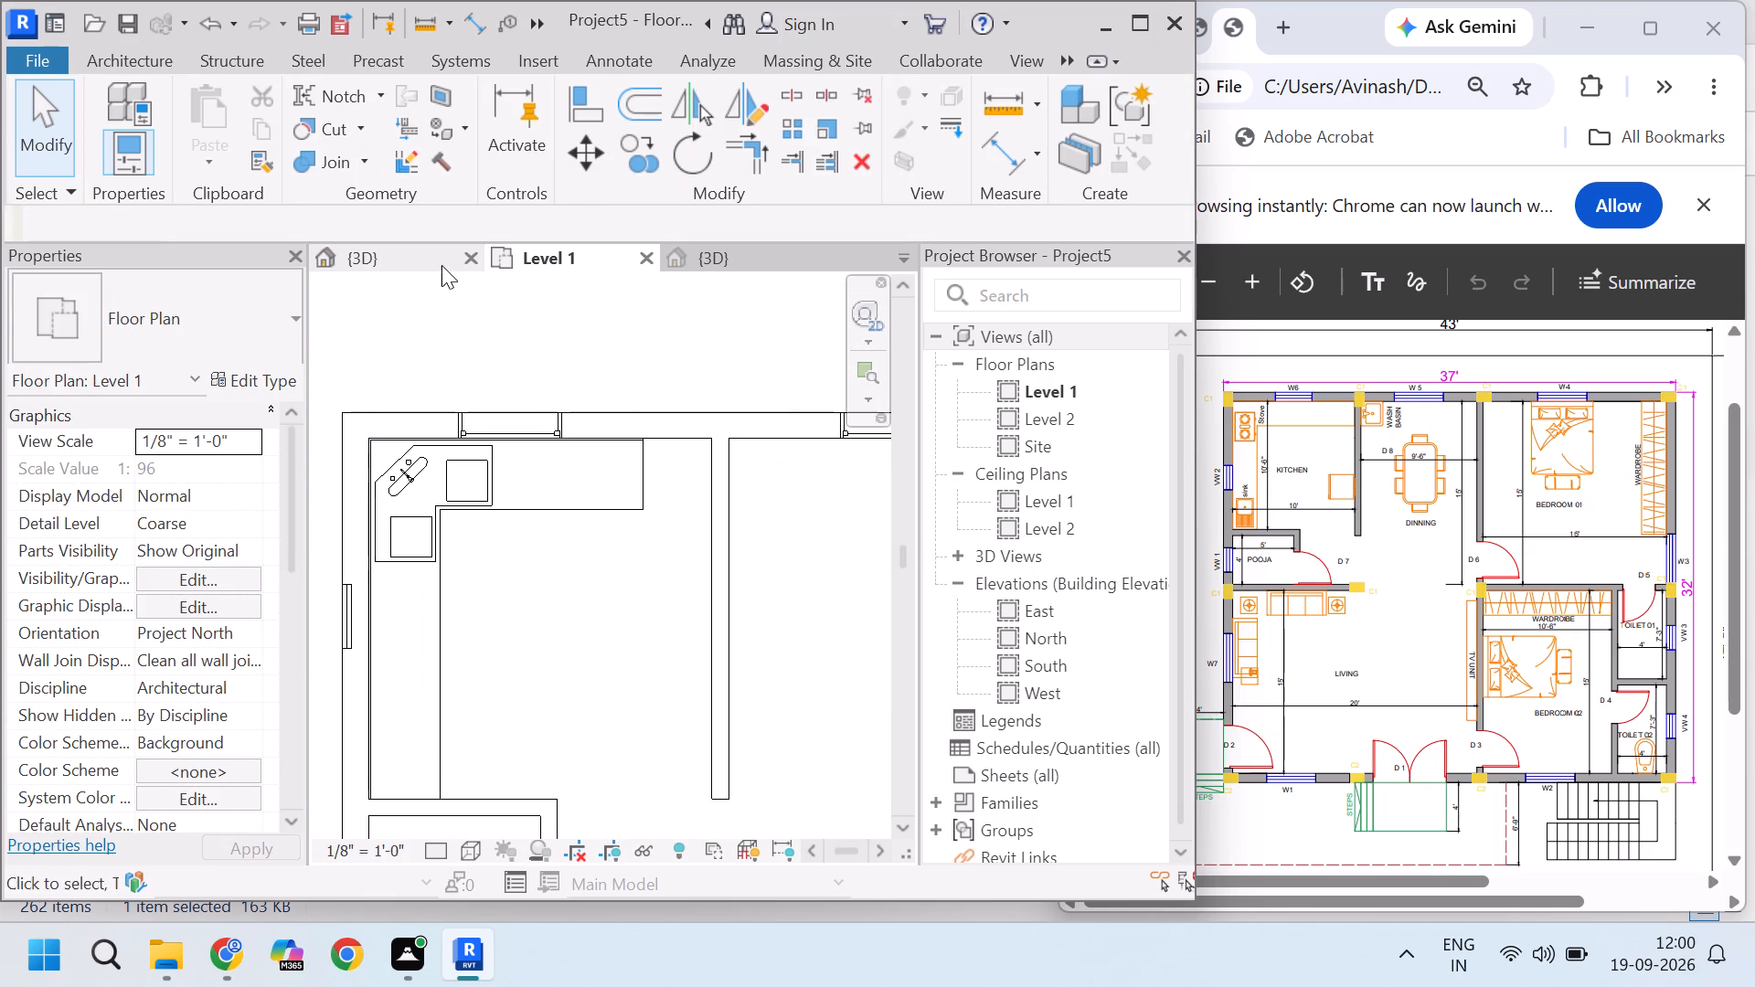
Examine the placed counter in the project's 3D view and the Level 1 plan, comparing both legs with the kitchen walls.
left_click(441, 262)
scroll(614, 469, "down", 4)
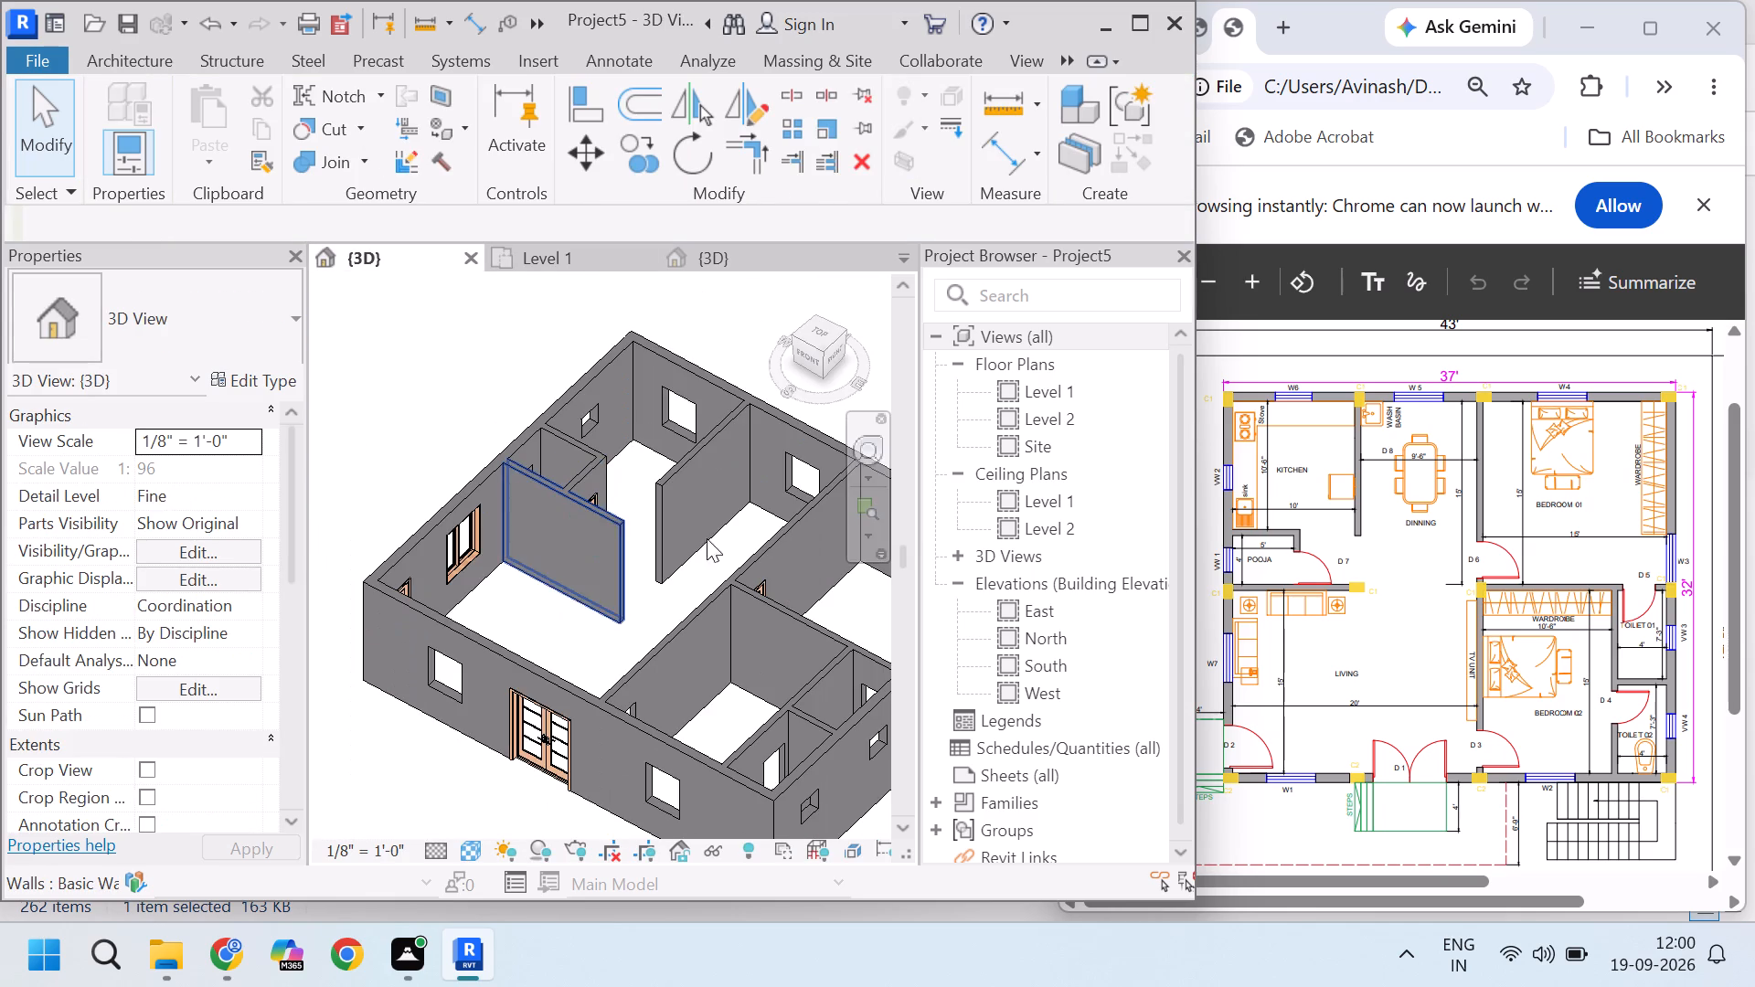
left_click_drag(830, 347, 776, 304)
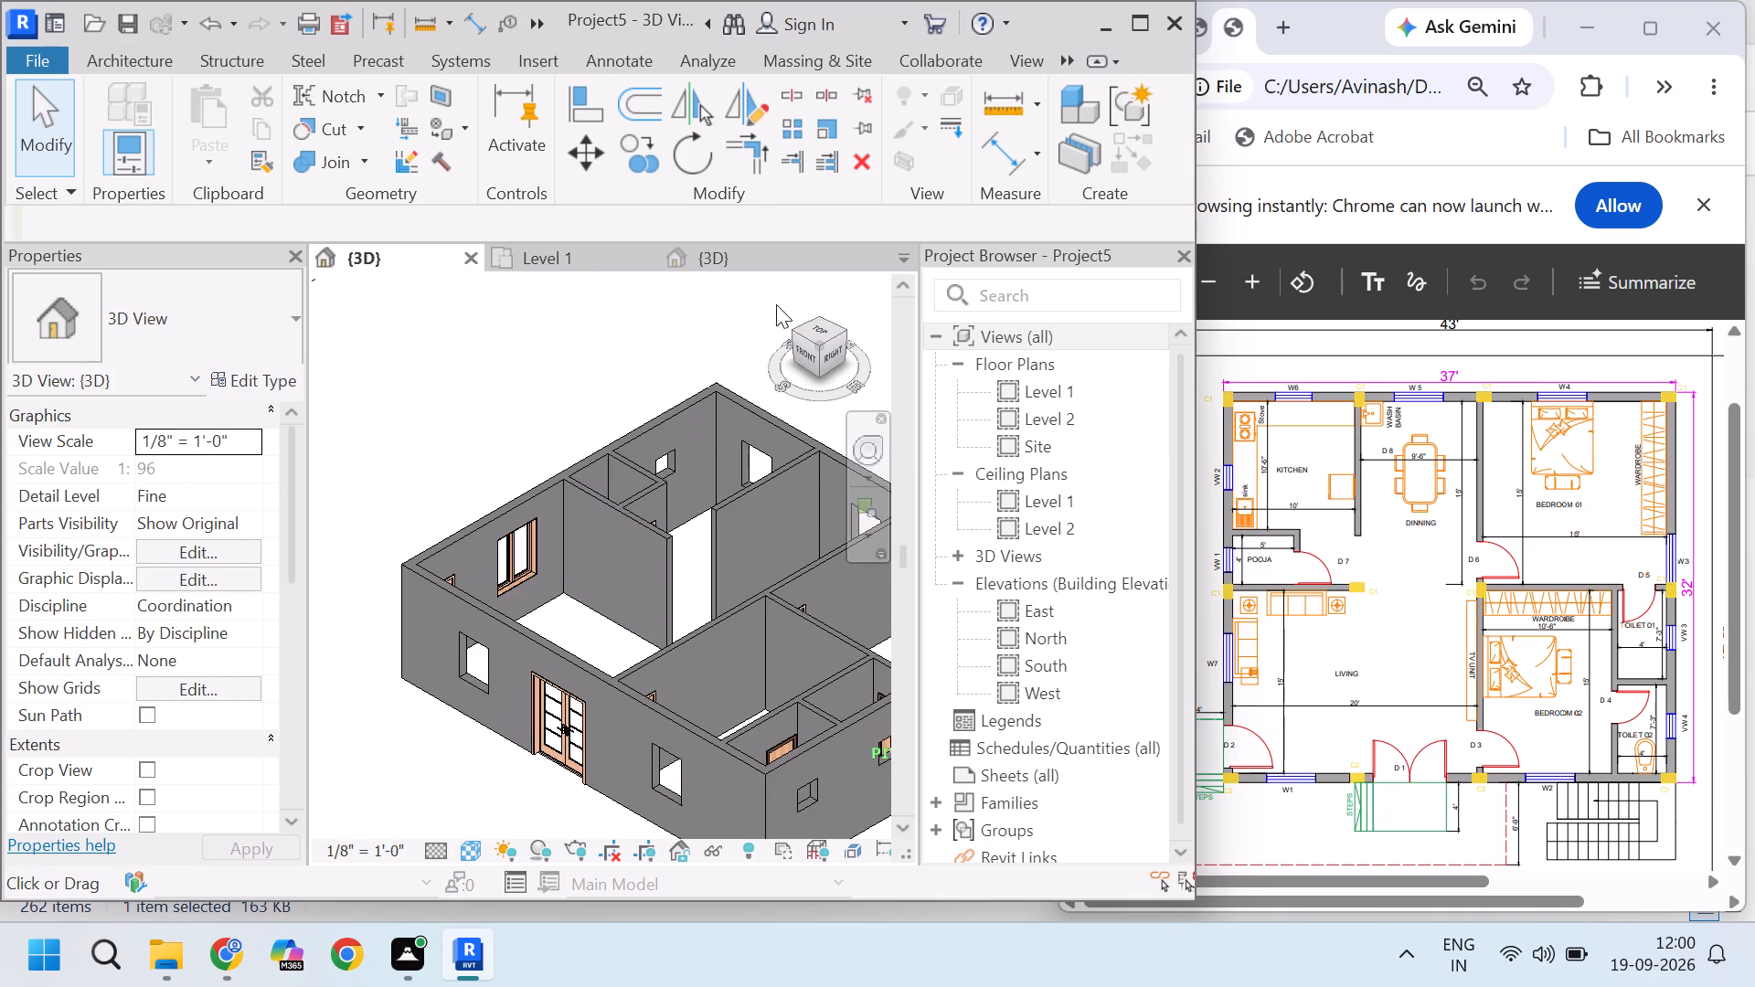
left_click_drag(776, 304, 779, 302)
scroll(717, 538, "up", 7)
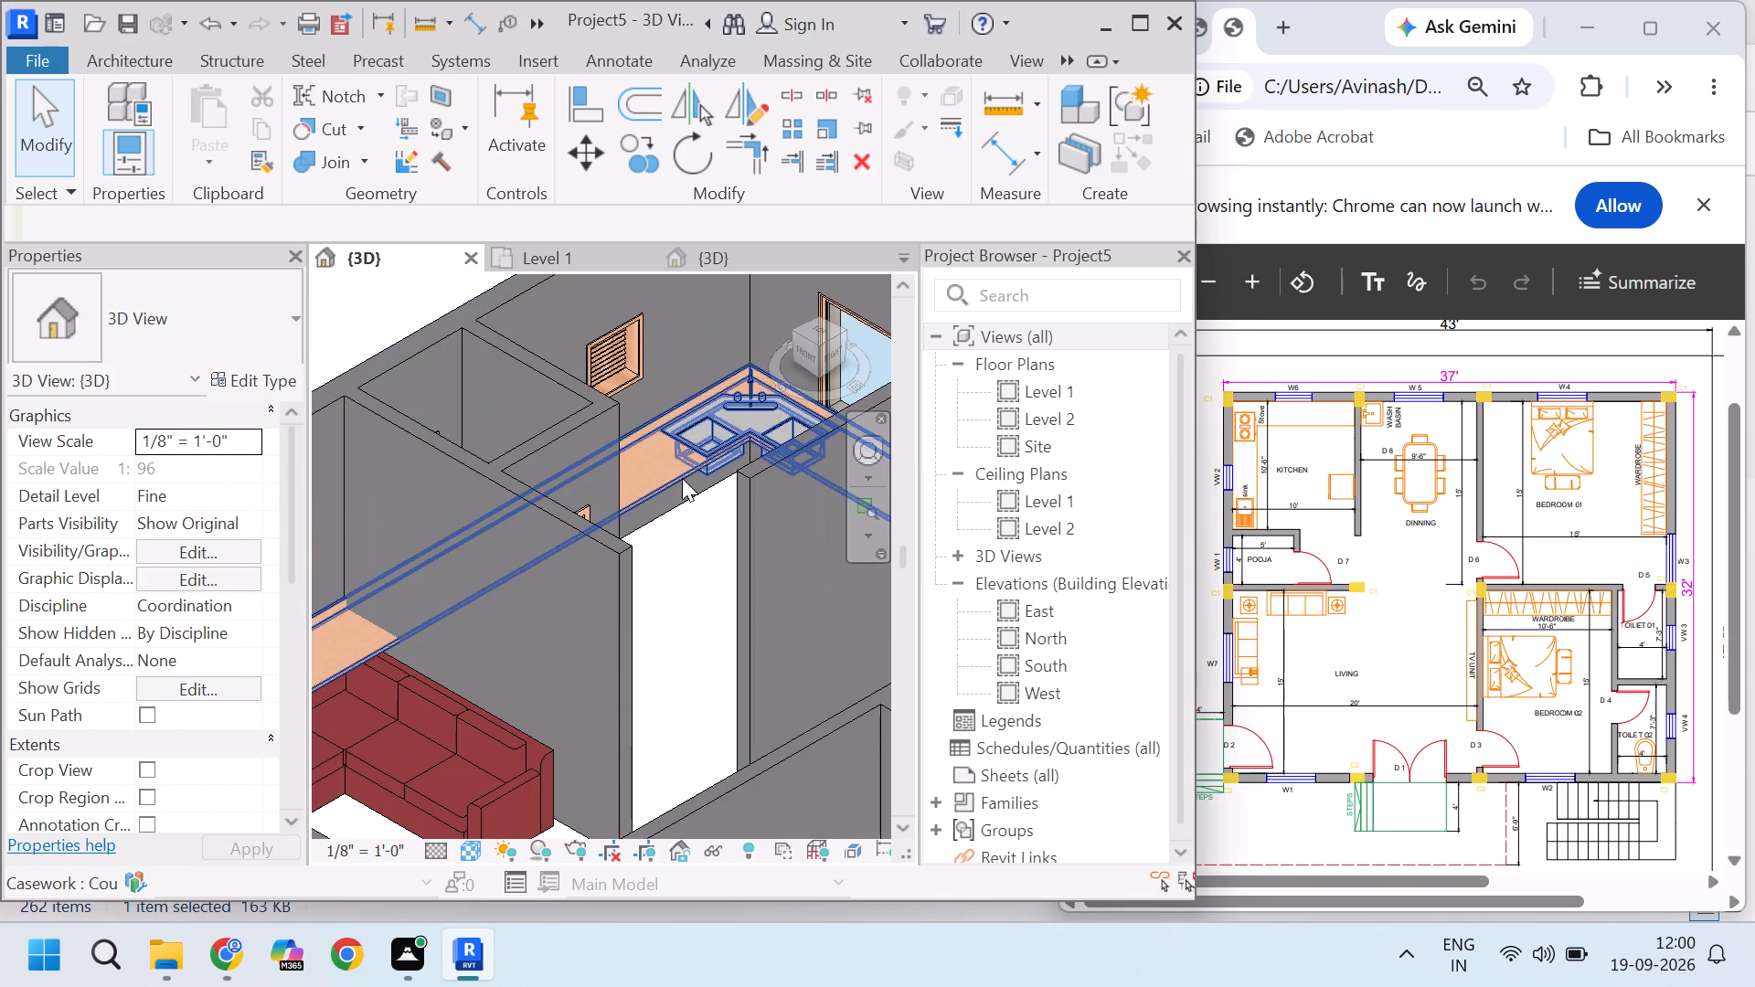
scroll(656, 417, "down", 4)
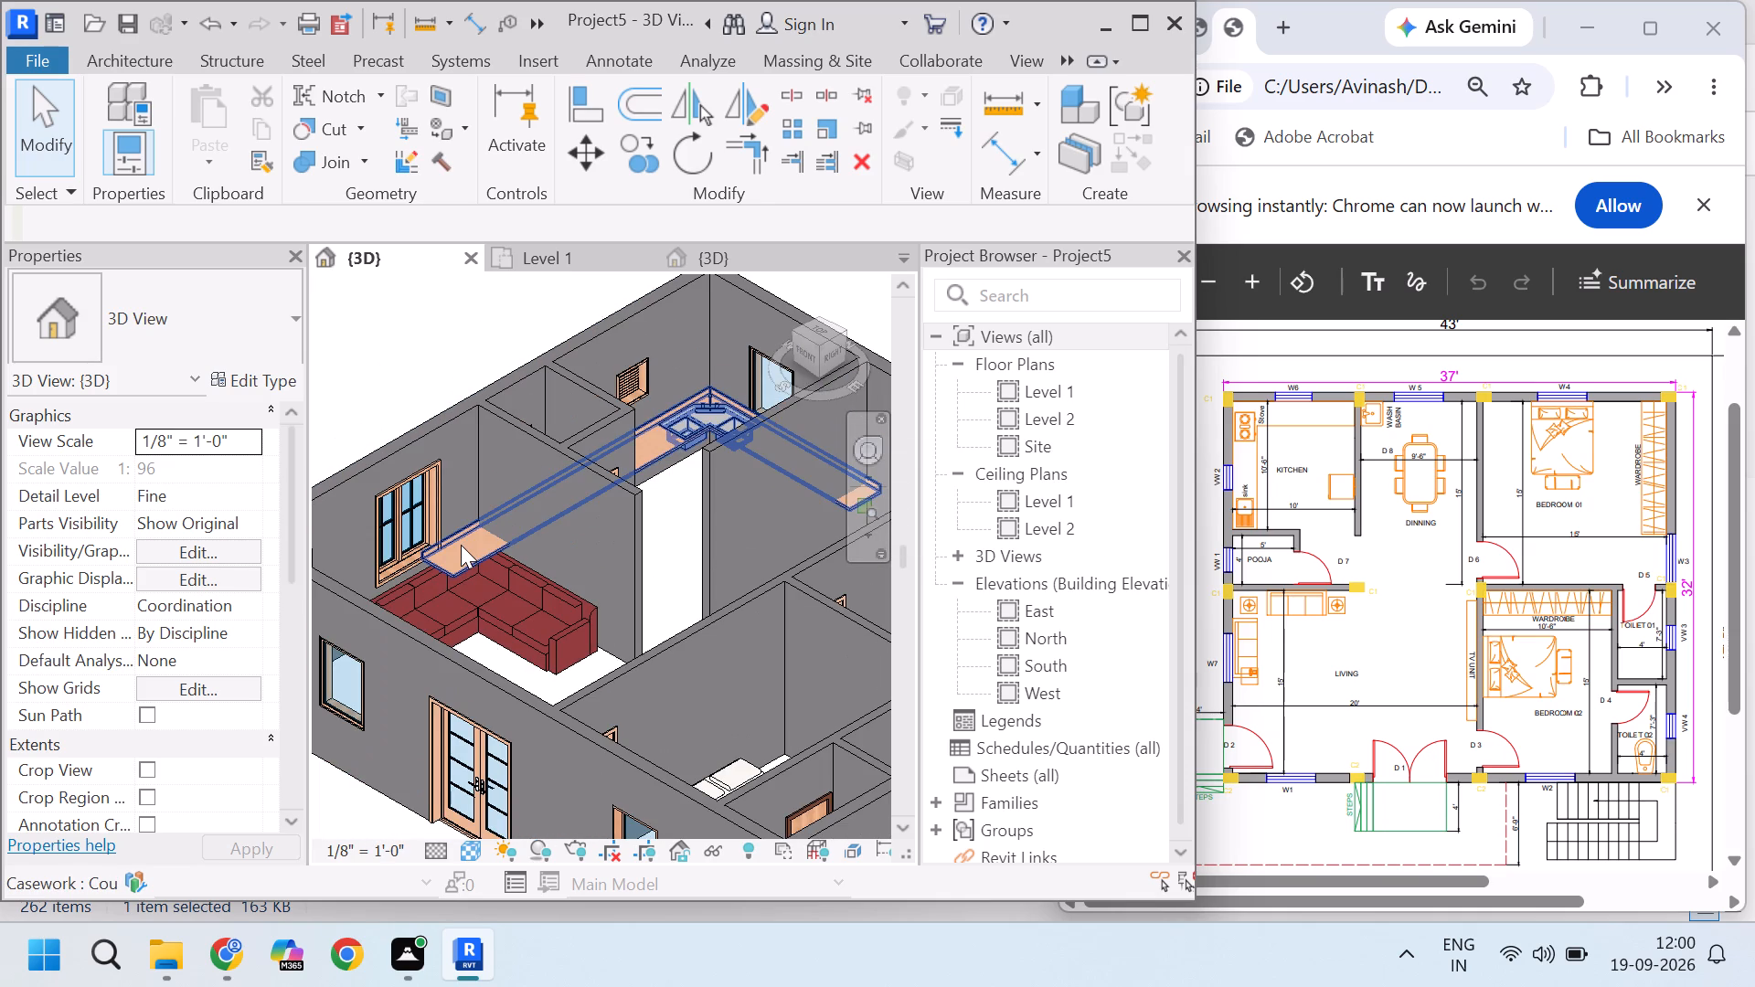
left_click(459, 547)
left_click(545, 249)
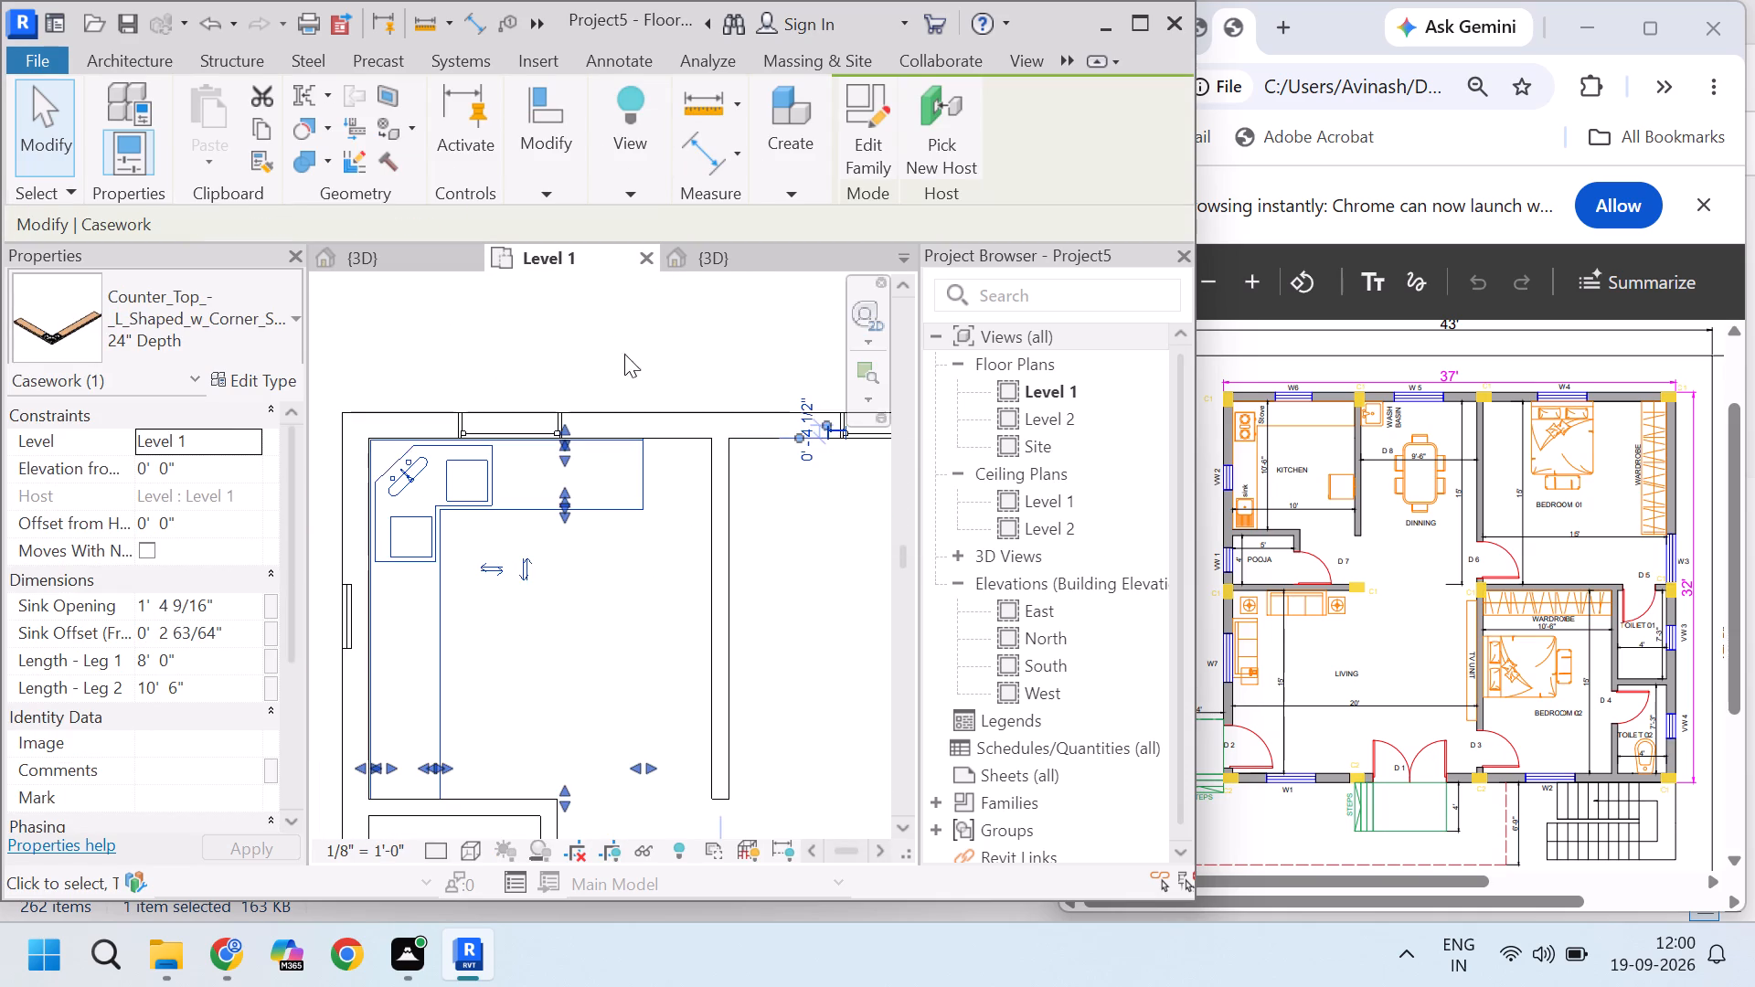
scroll(622, 483, "down", 7)
scroll(590, 674, "up", 2)
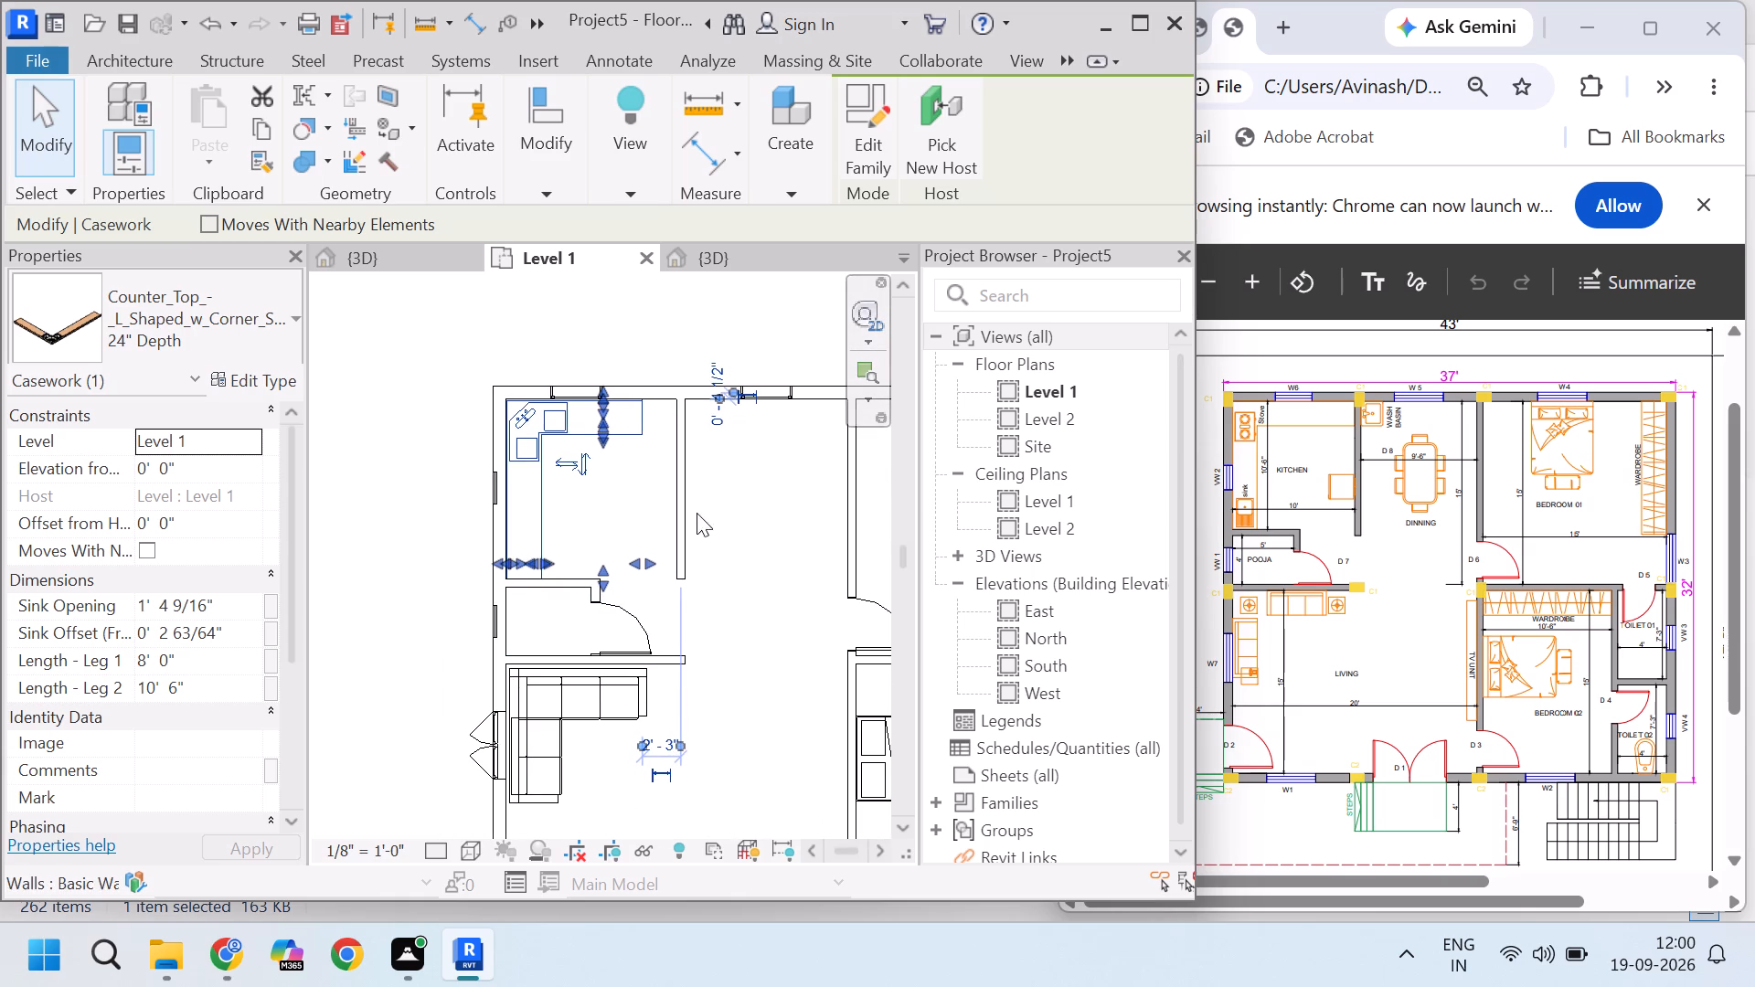
Undo all the countertop and backsplash stretching edits in the counter family, back to its original L shape.
left_click(713, 271)
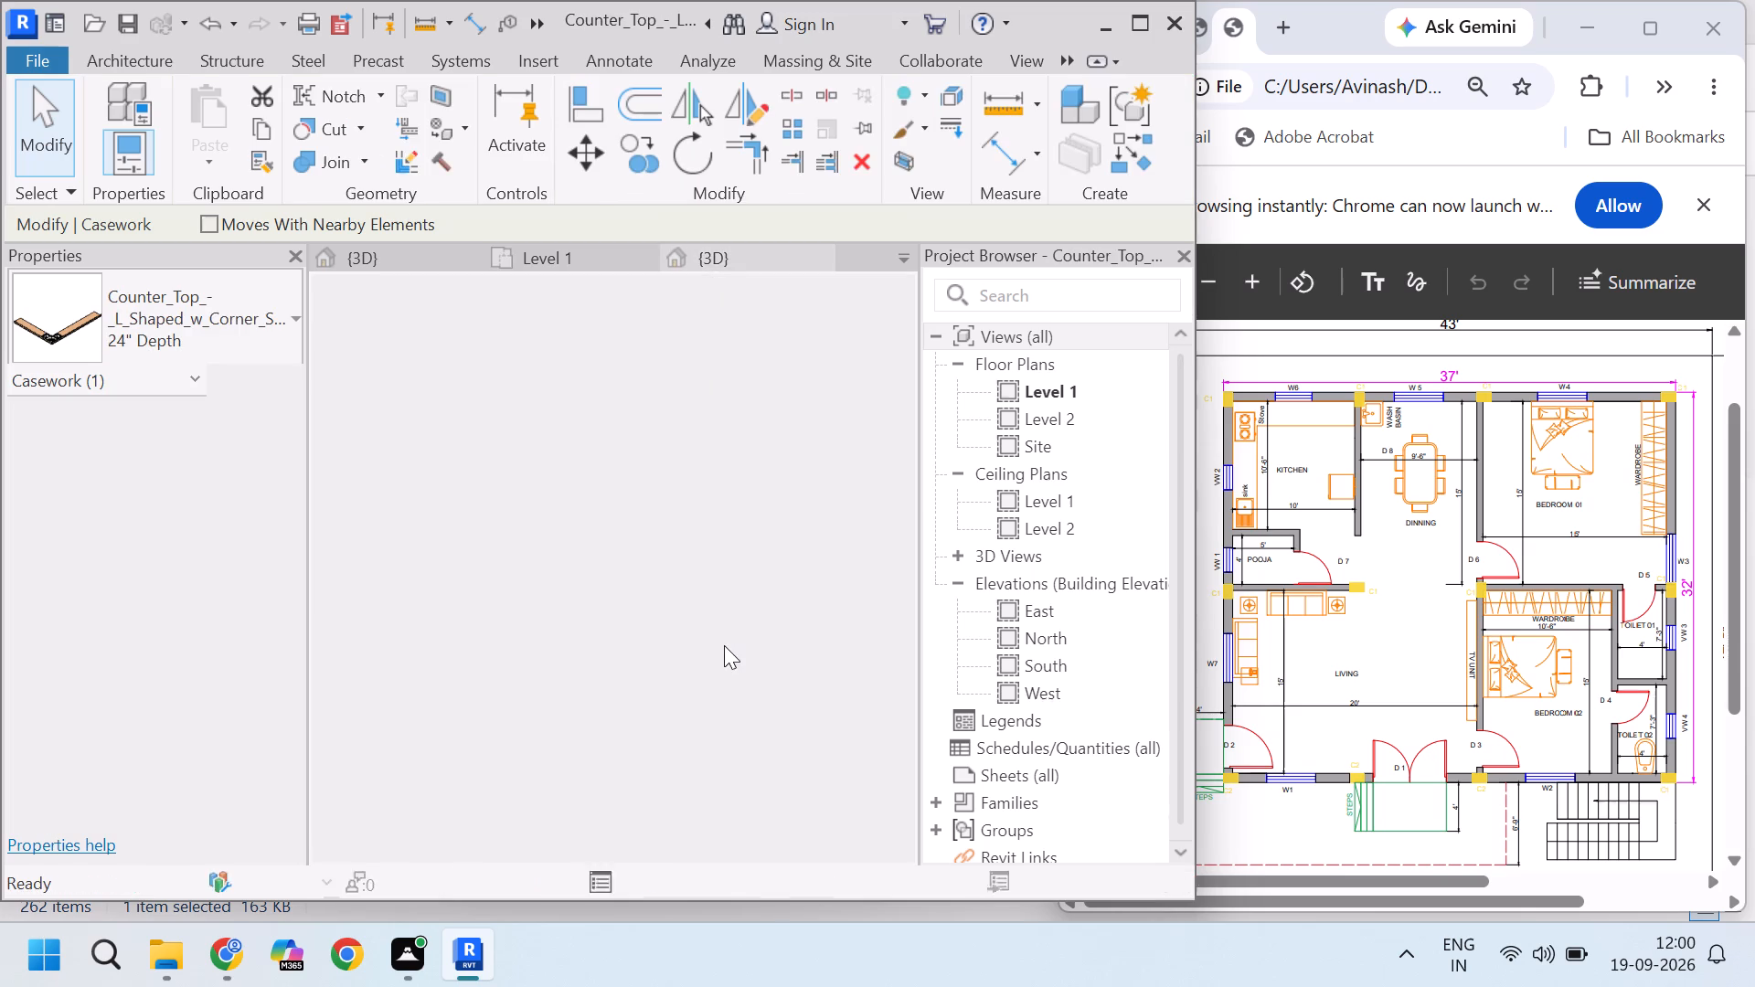
scroll(721, 491, "down", 3)
key("ctrl+z")
key("ctrl+z")
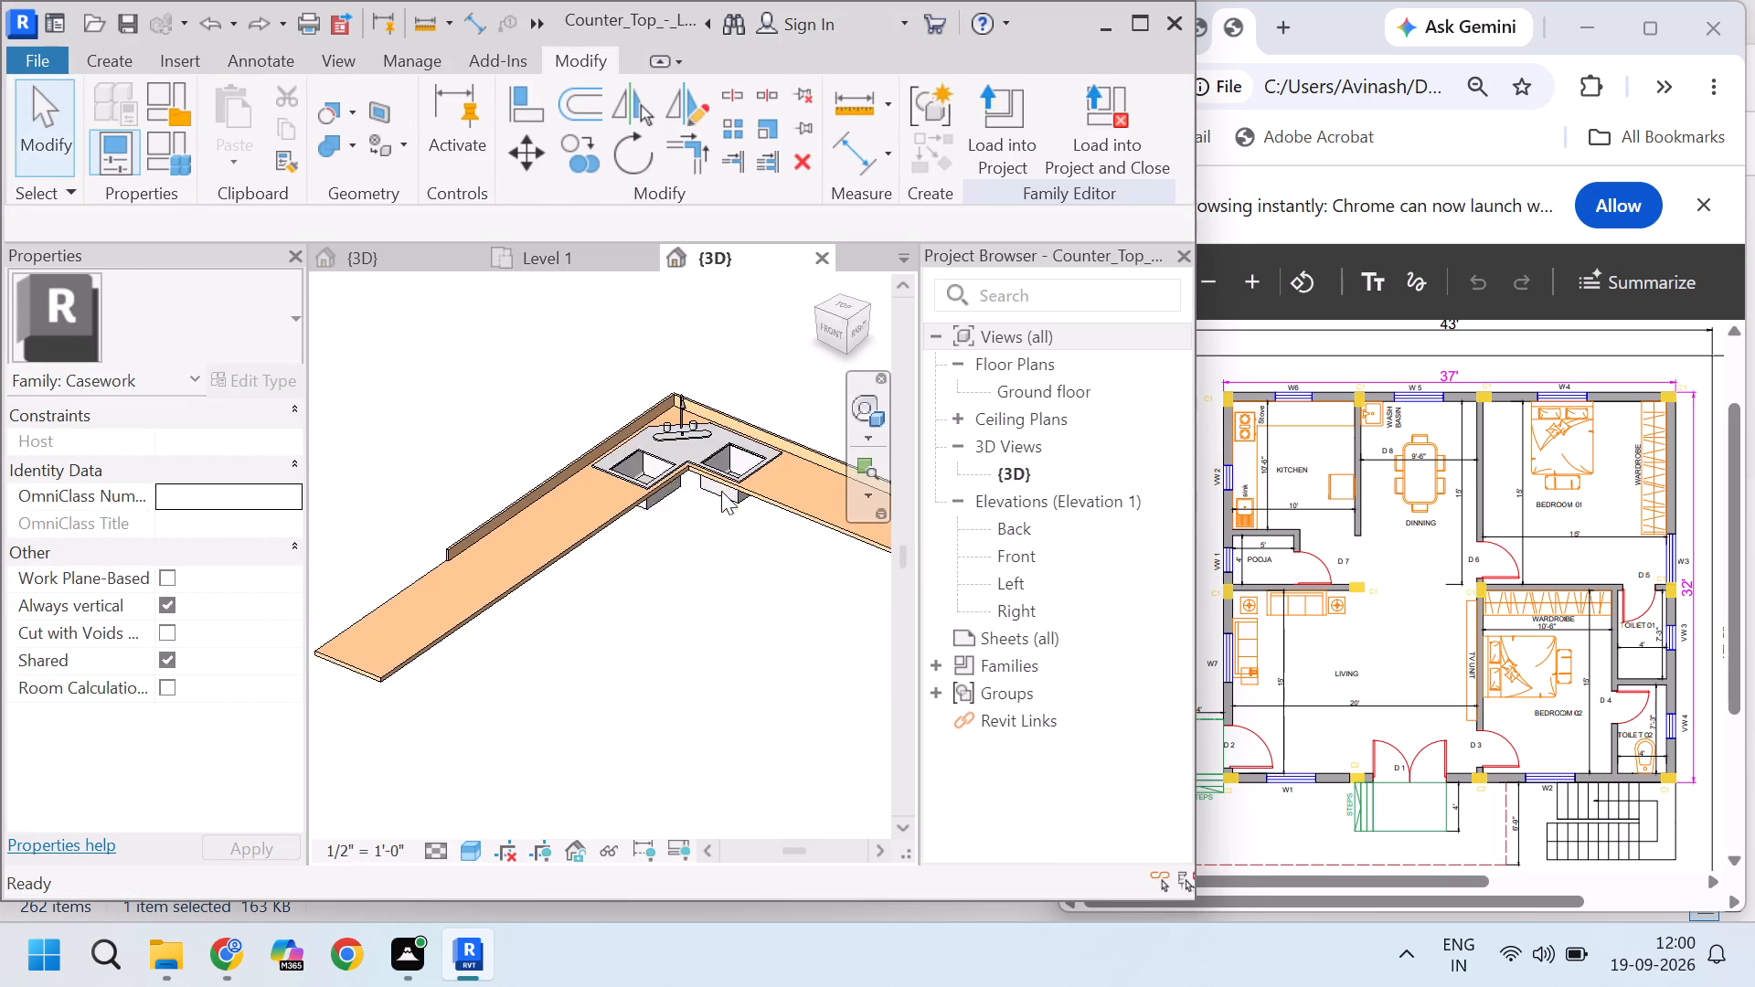
key("ctrl+z")
key("ctrl+z")
key("ctrl+z")
key("ctrl+z")
key("ctrl+z")
key("ctrl+z")
key("ctrl+z")
key("ctrl+z")
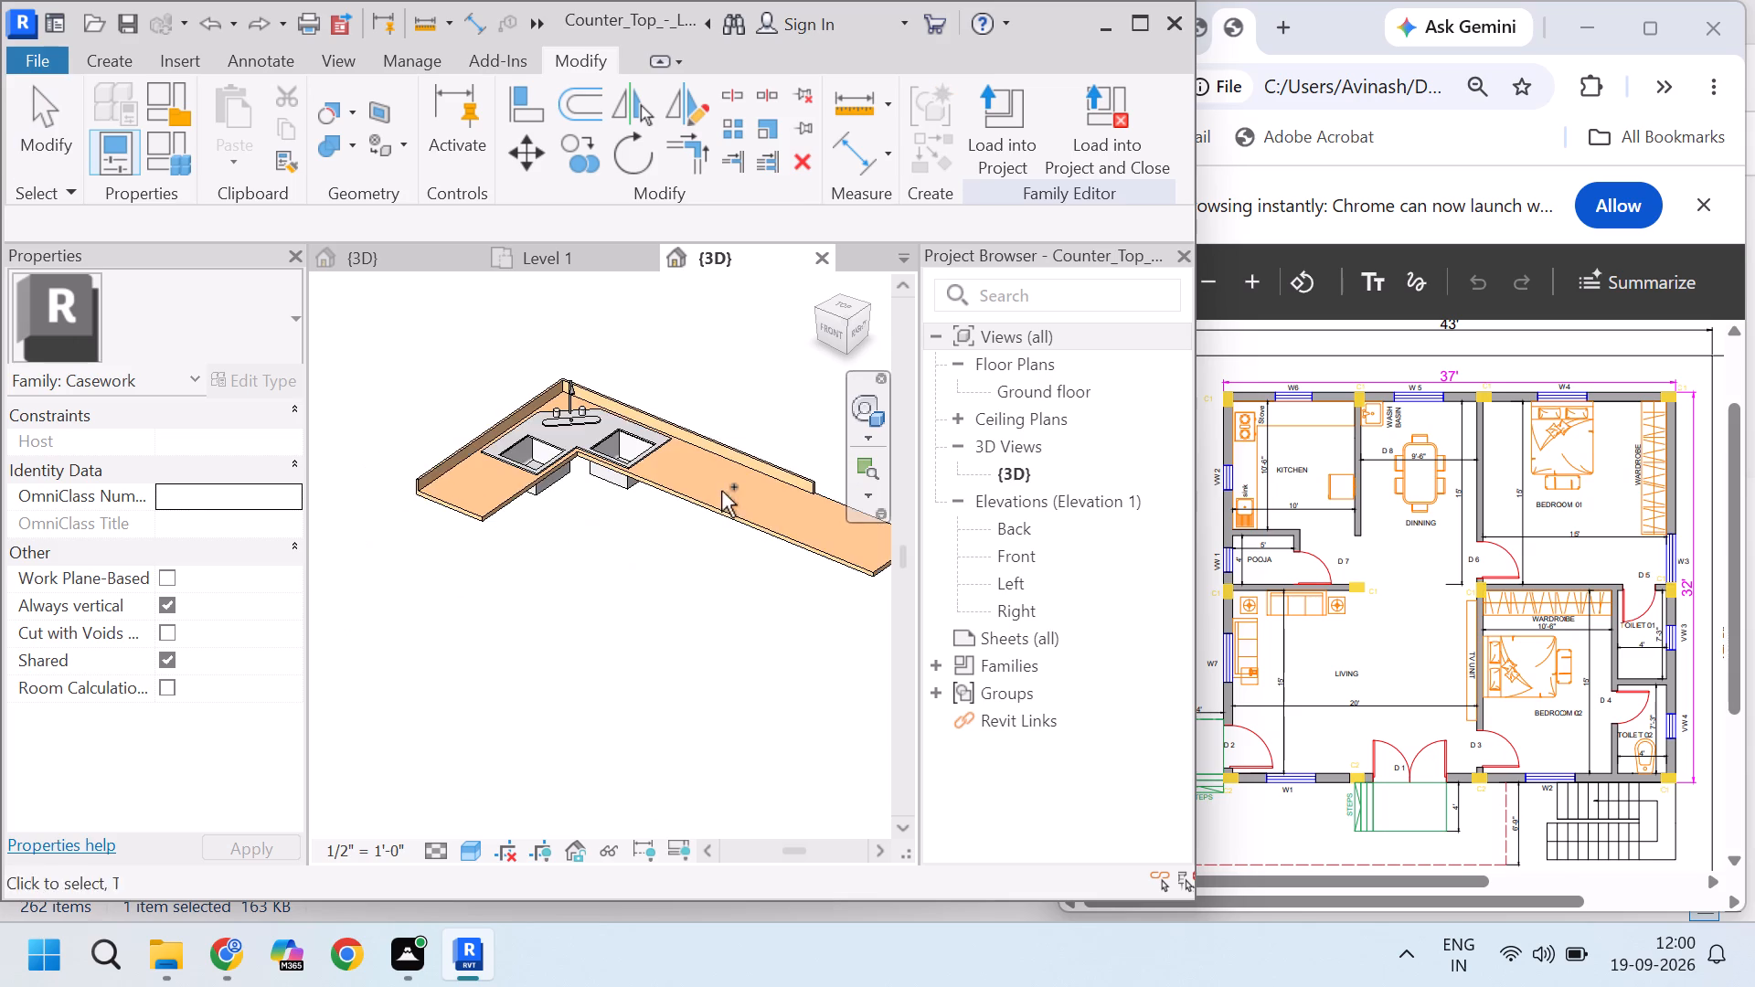
key("ctrl+z")
key("ctrl+z")
key("ctrl+z")
key("ctrl+z")
key("ctrl+z")
key("ctrl+z")
key("ctrl+z")
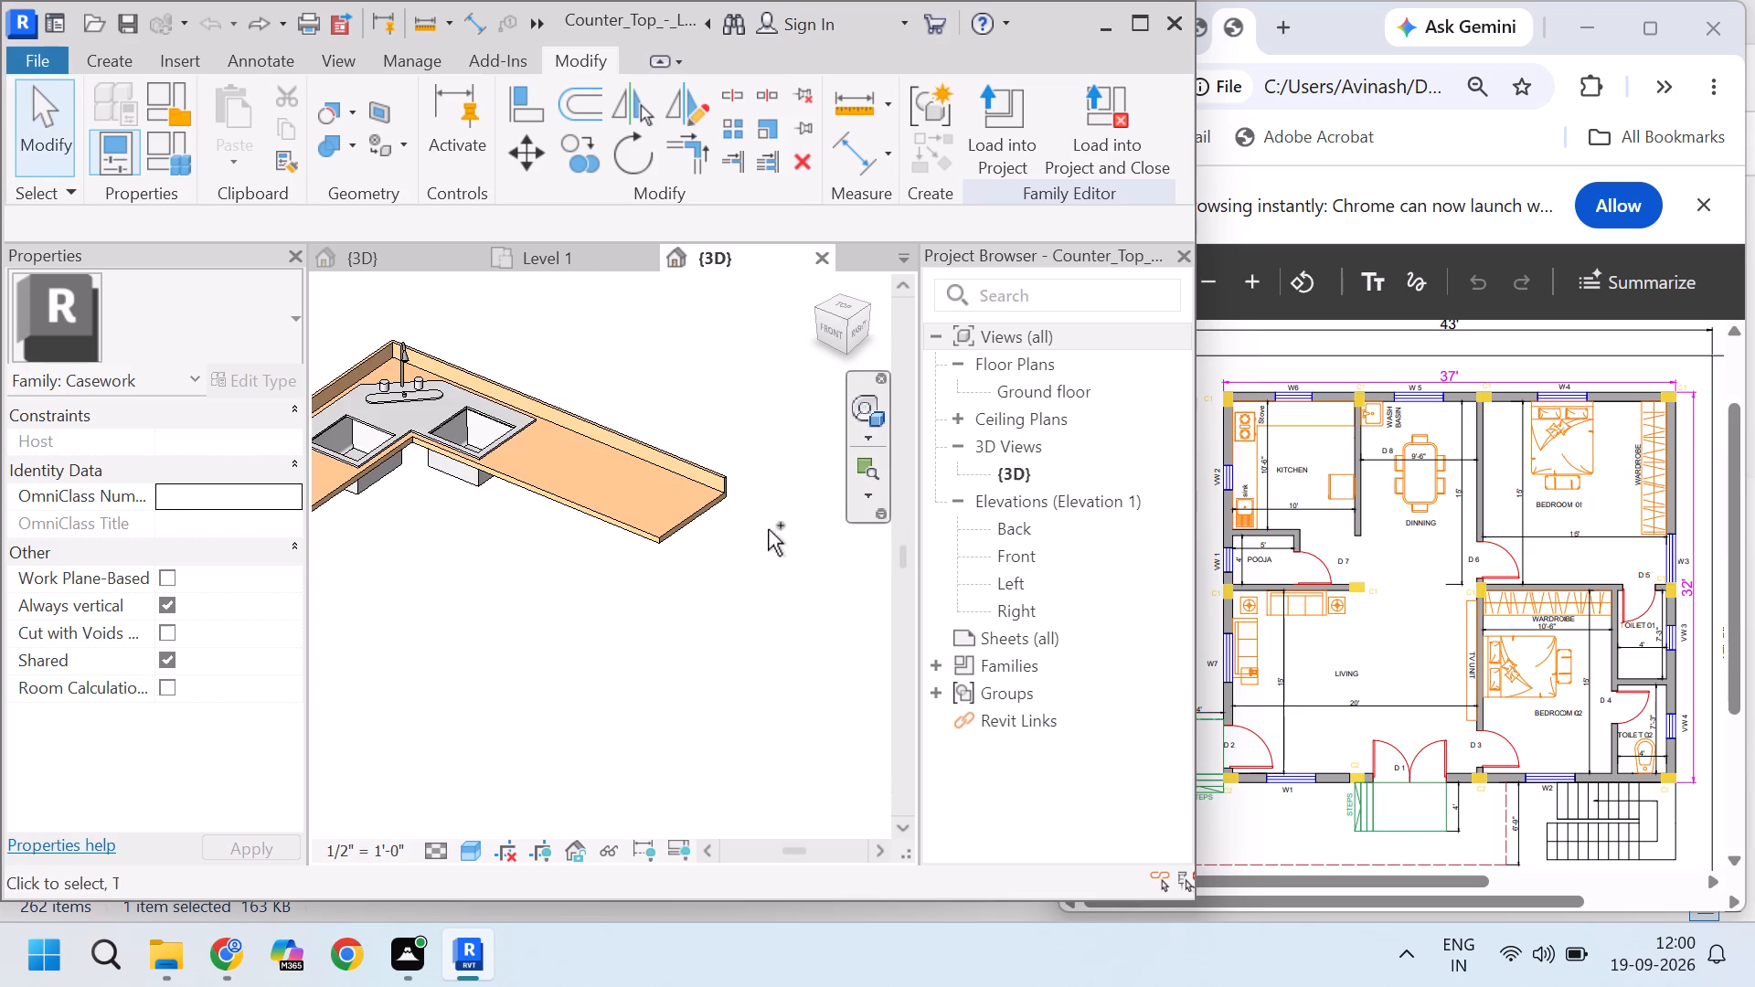
key("ctrl+z")
key("ctrl+z")
key("ctrl+z")
key("ctrl+z")
scroll(768, 529, "down", 3, "ctrl")
key("ctrl+z")
key("z")
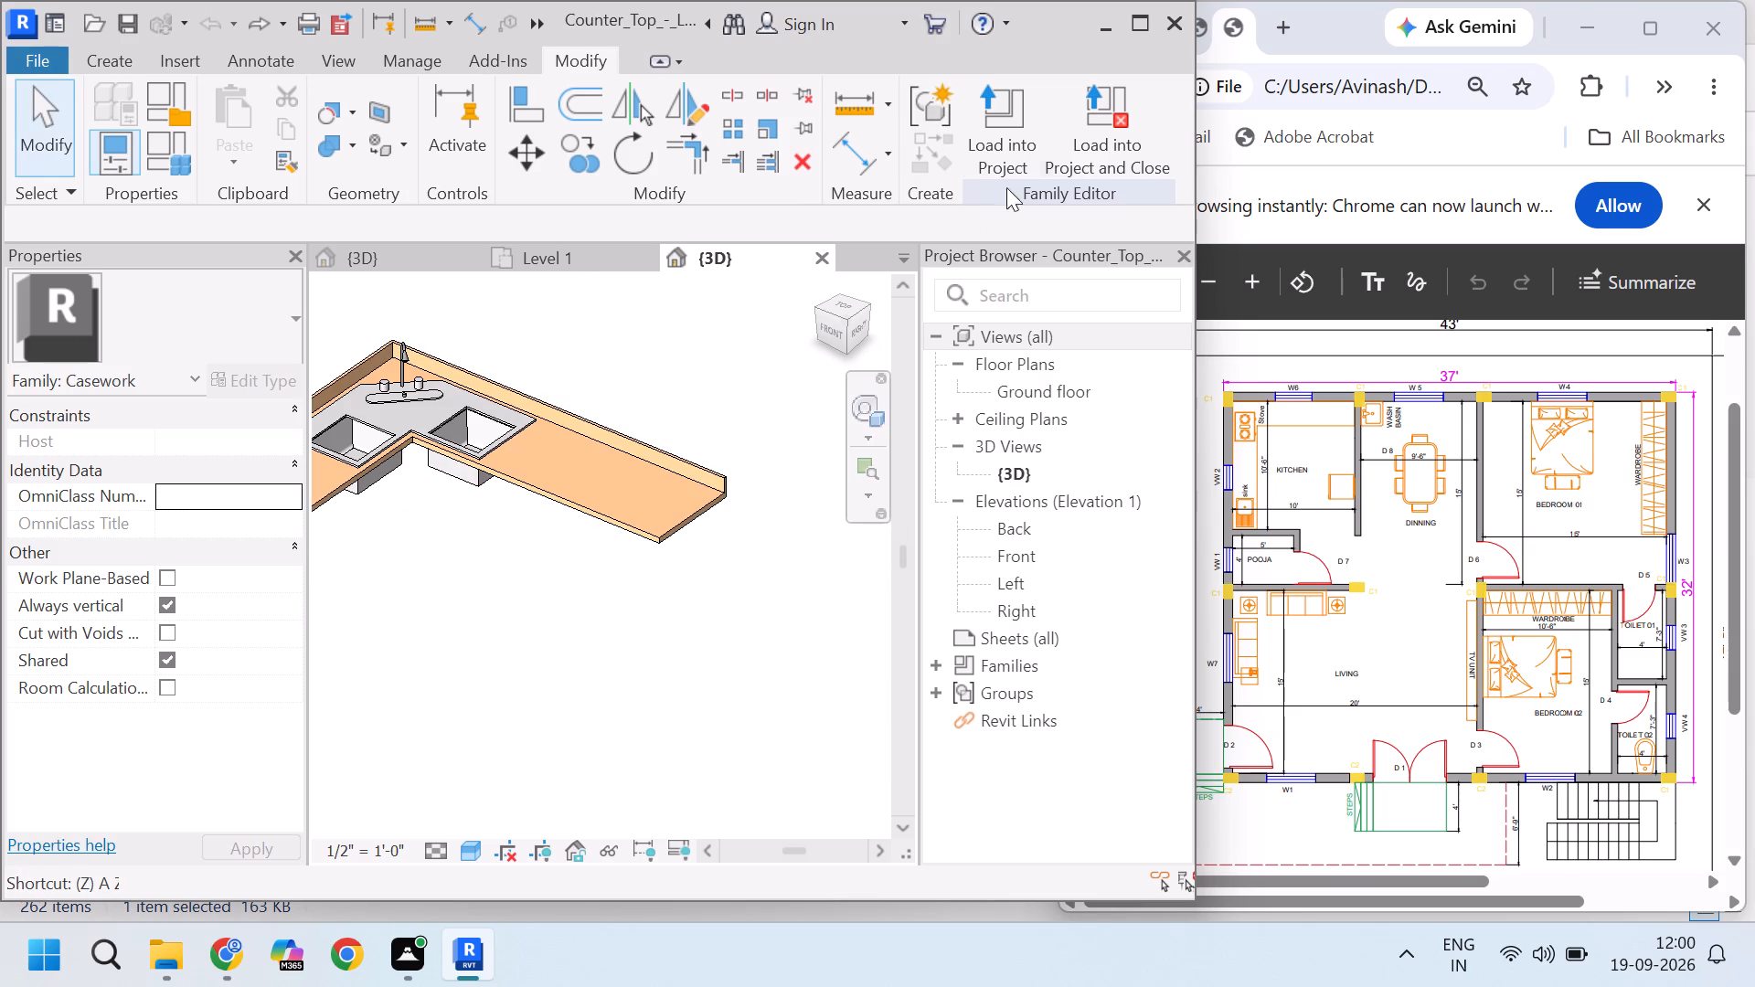
Load the restored counter family into the house project.
left_click(1026, 127)
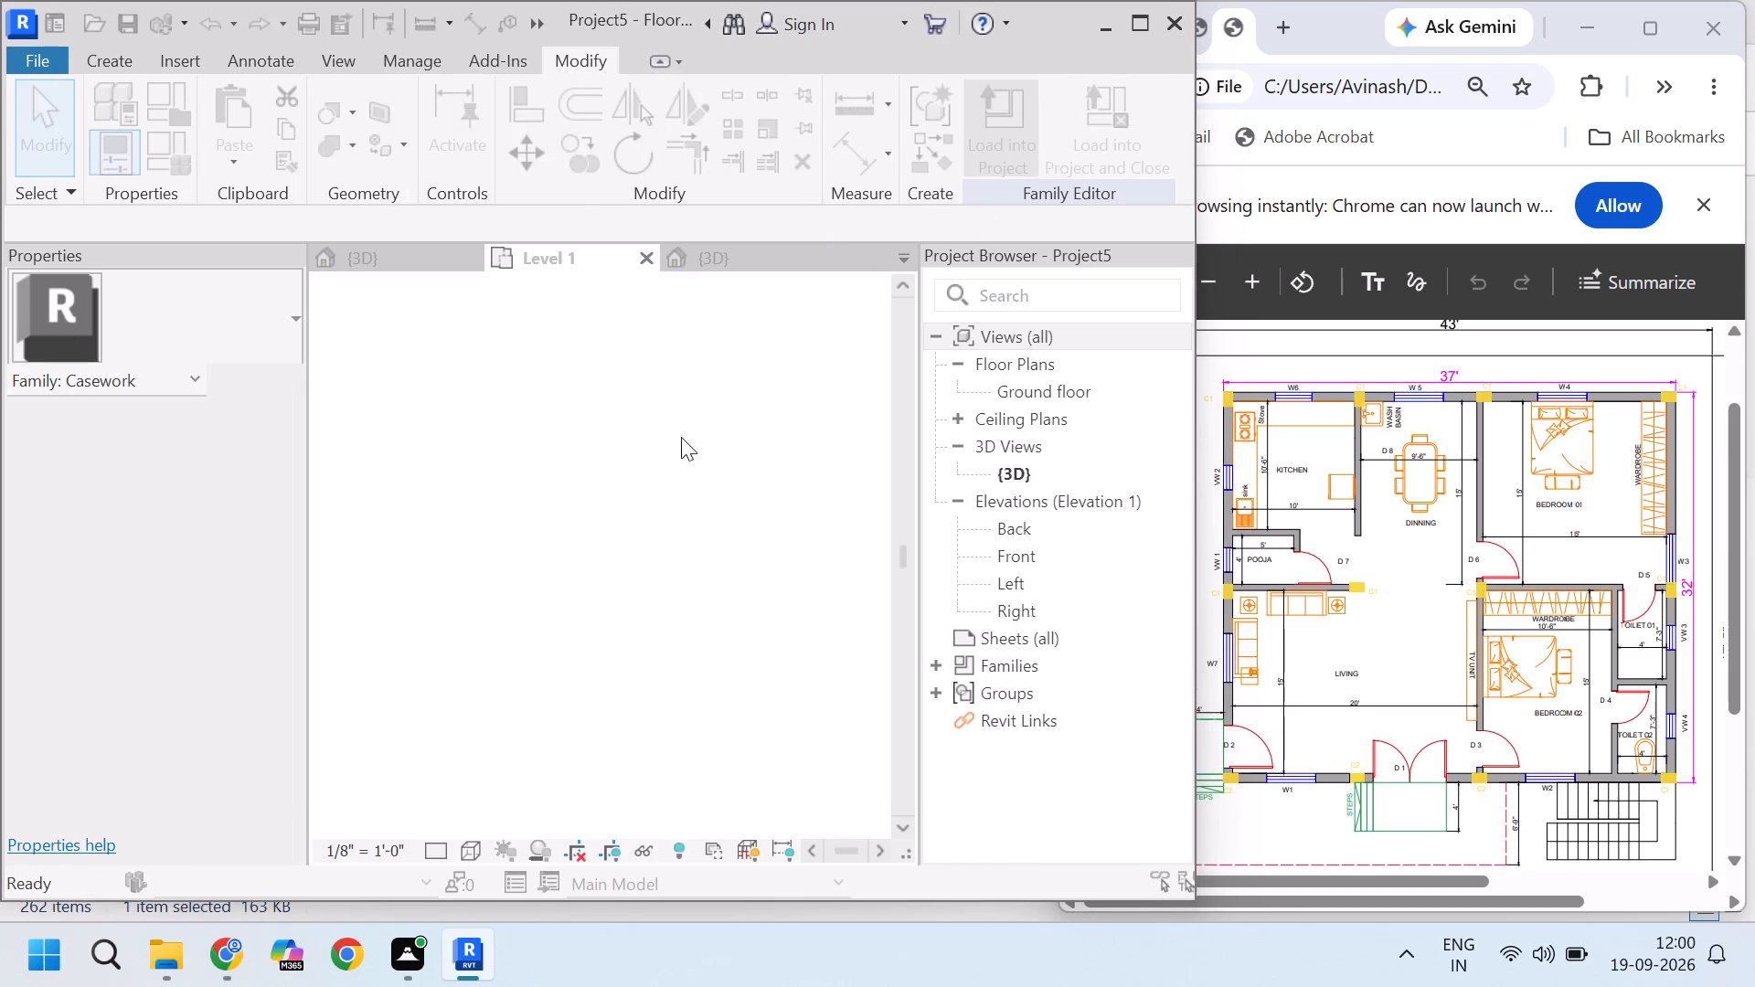
left_click(765, 471)
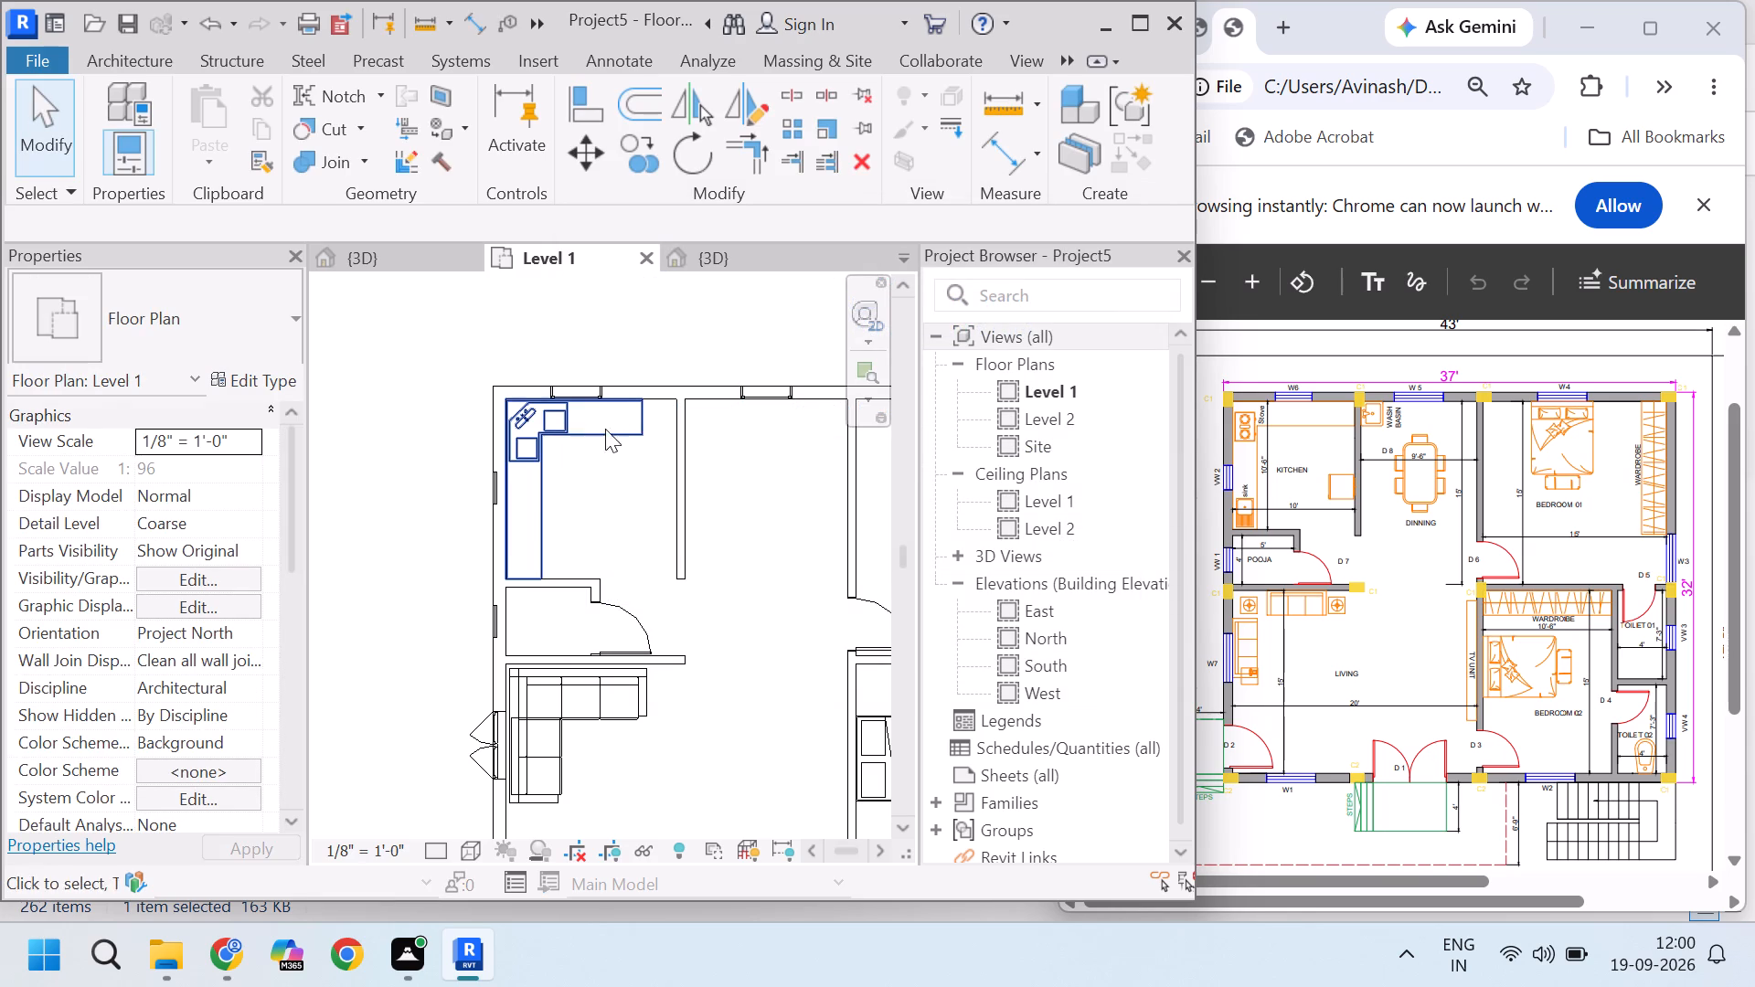
Stretch the placed counter's Leg 1 in the Level 1 plan to the kitchen's dividing wall.
left_click(403, 261)
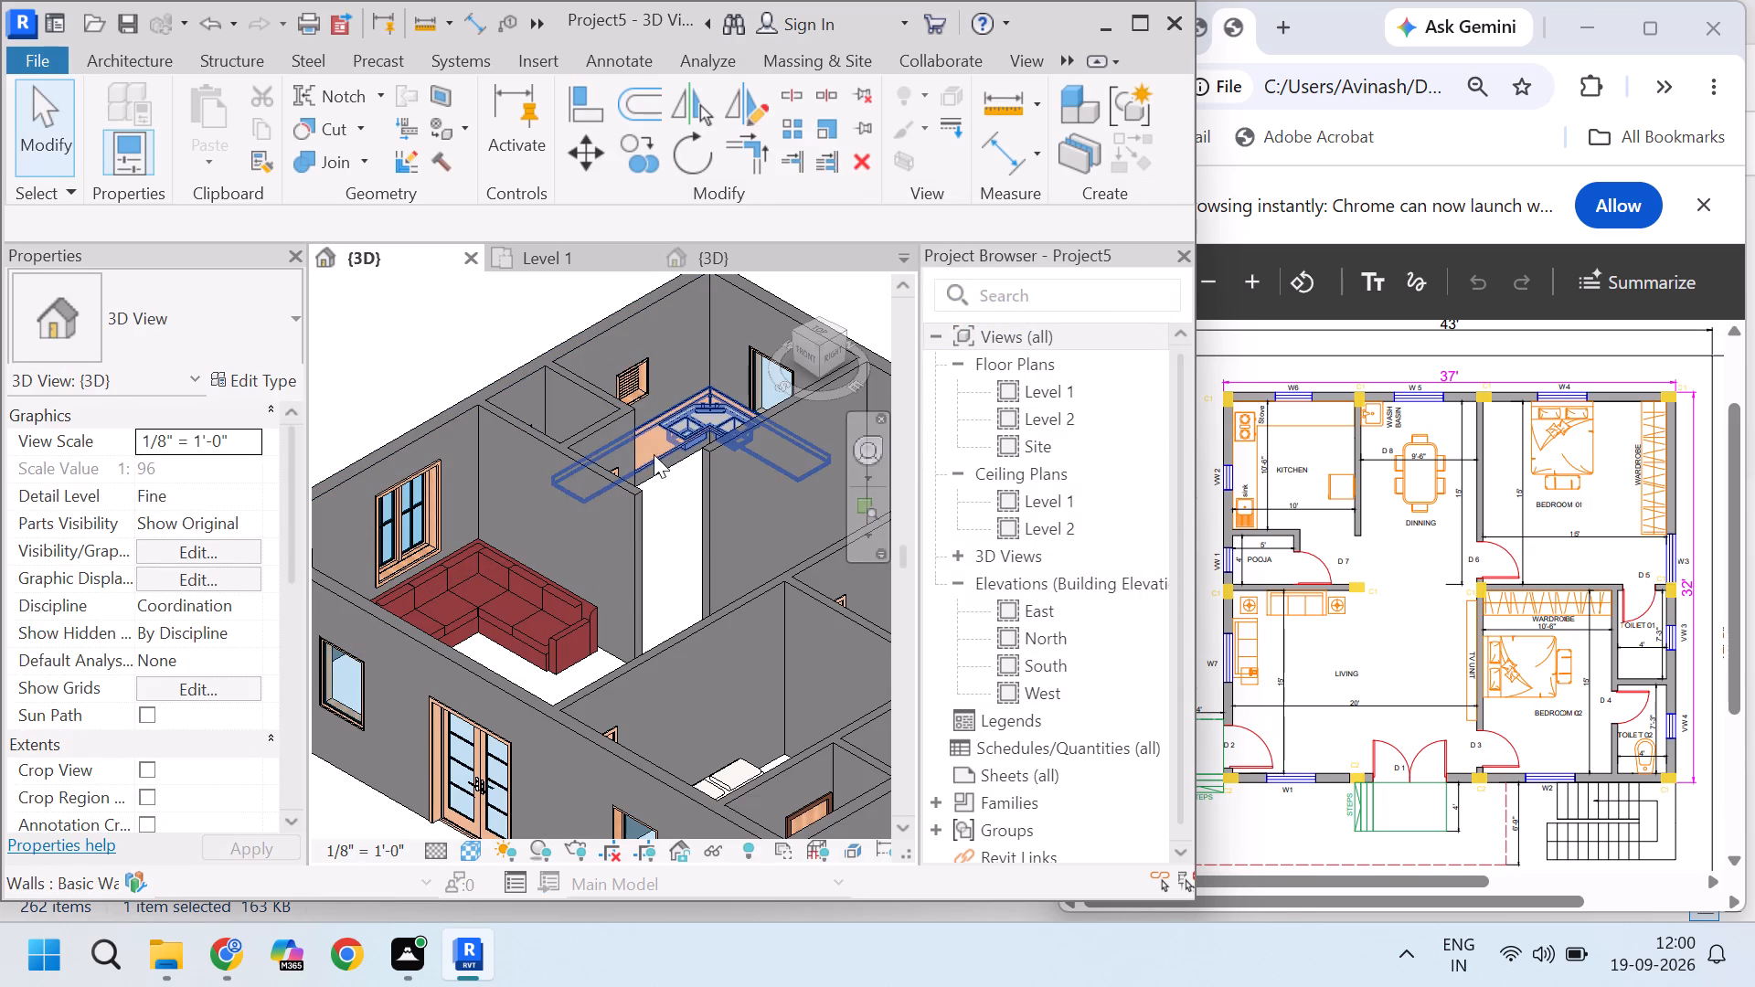
left_click_drag(805, 340, 888, 441)
scroll(612, 399, "down", 2)
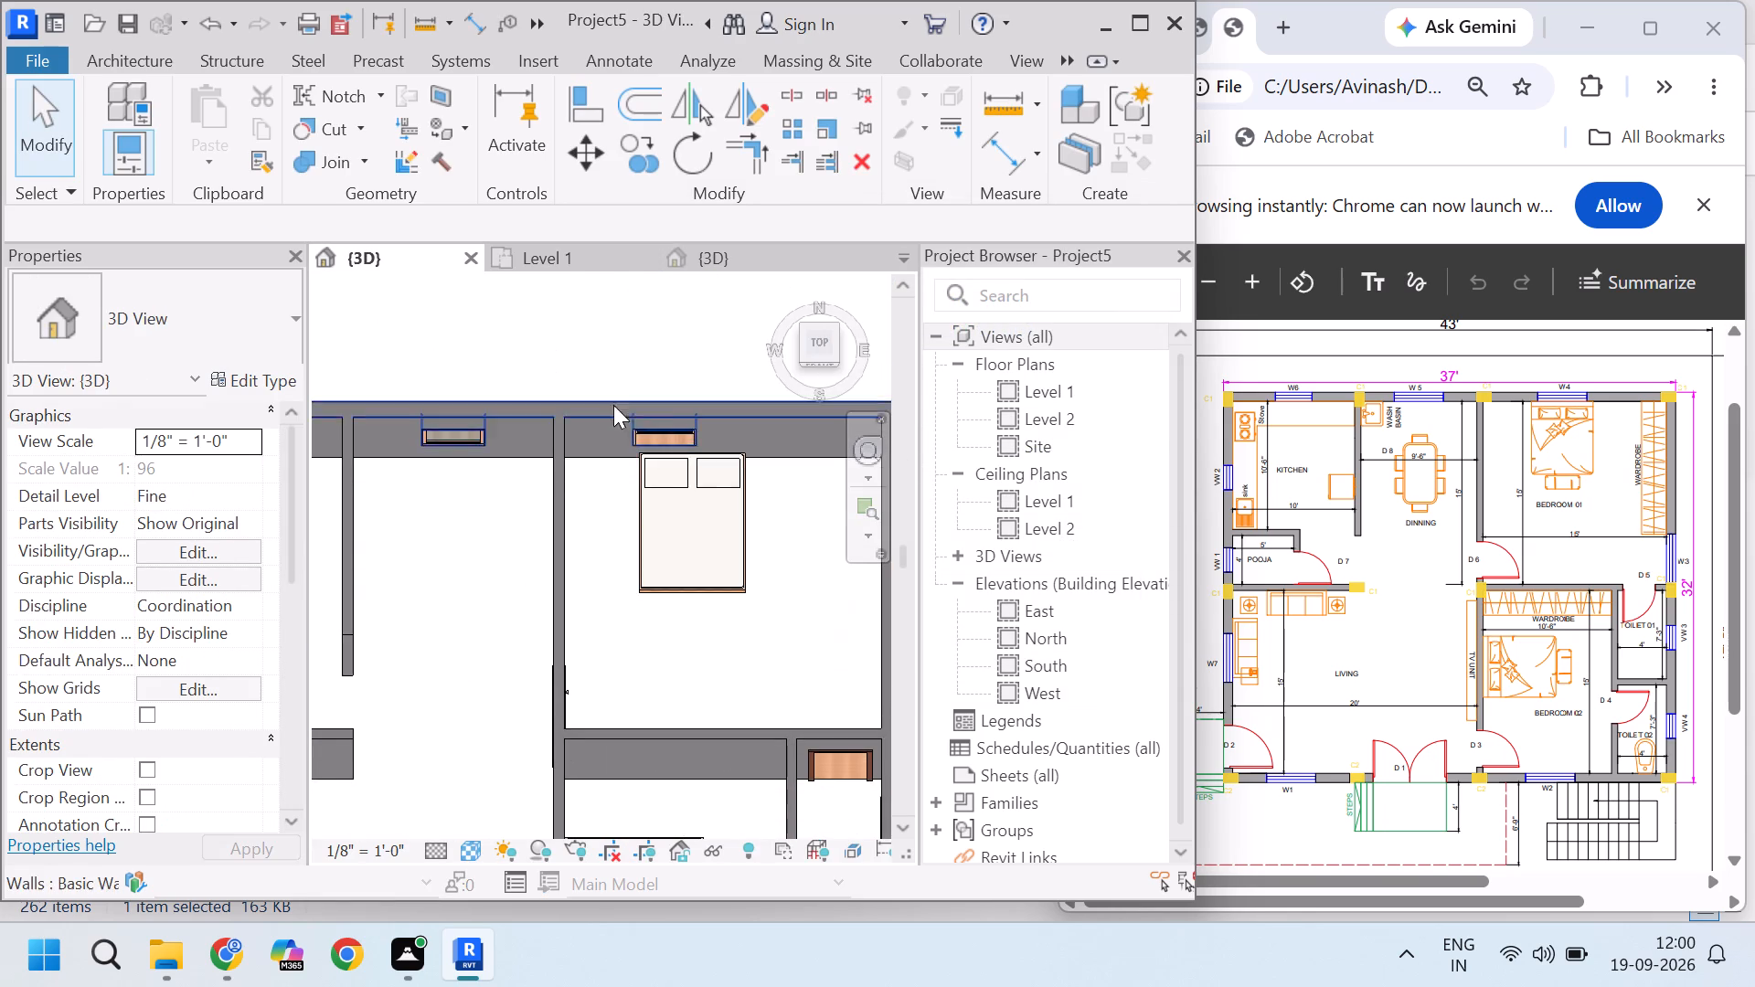
scroll(613, 405, "down", 8)
scroll(452, 491, "up", 4)
scroll(526, 489, "up", 3)
scroll(608, 468, "up", 3)
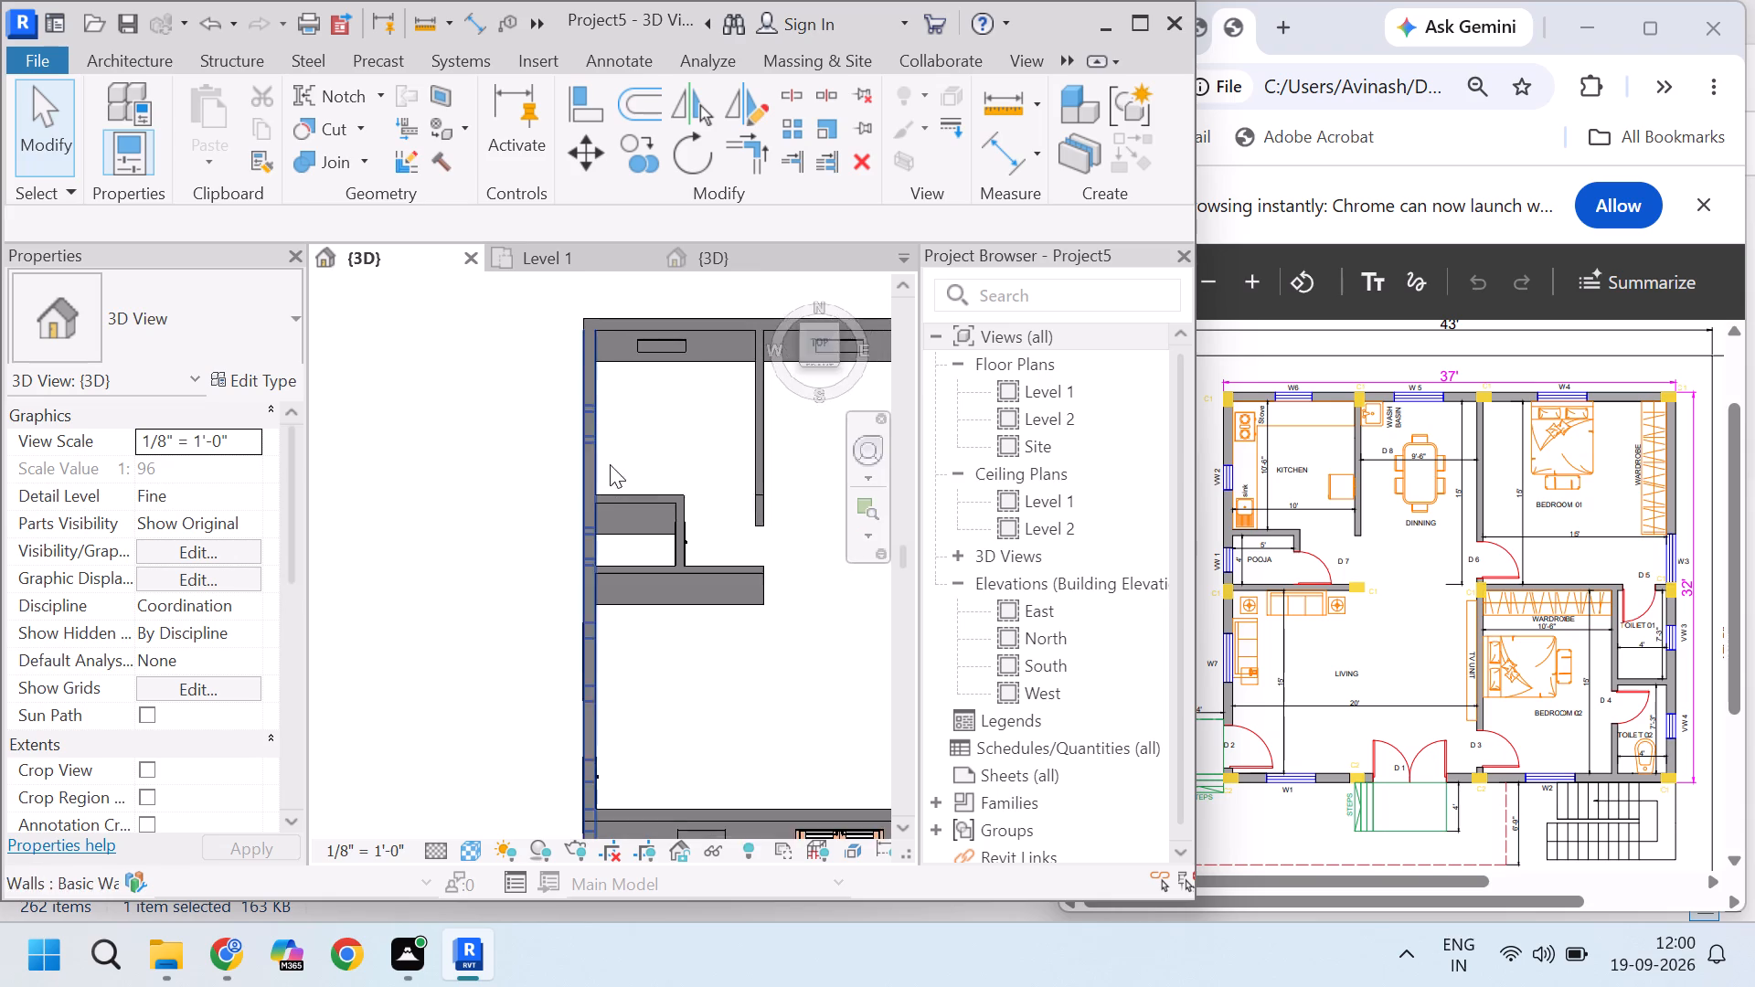
left_click(623, 449)
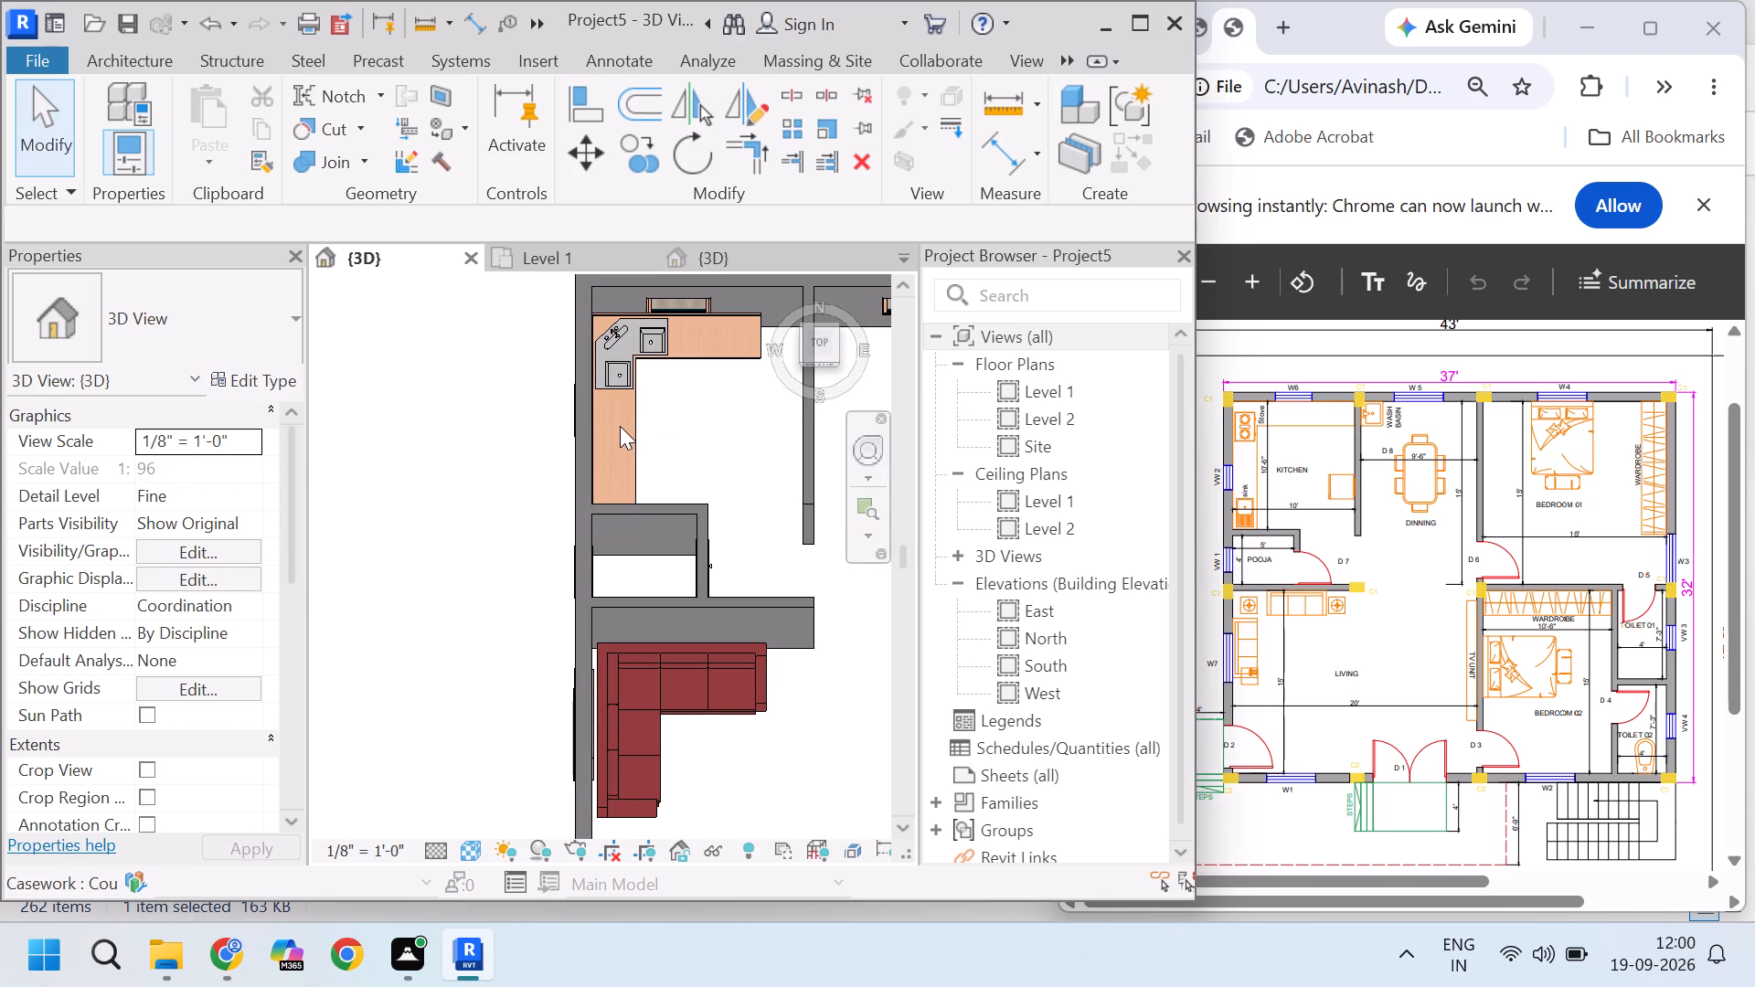
left_click(639, 428)
scroll(278, 475, "down", 3)
scroll(739, 345, "up", 3)
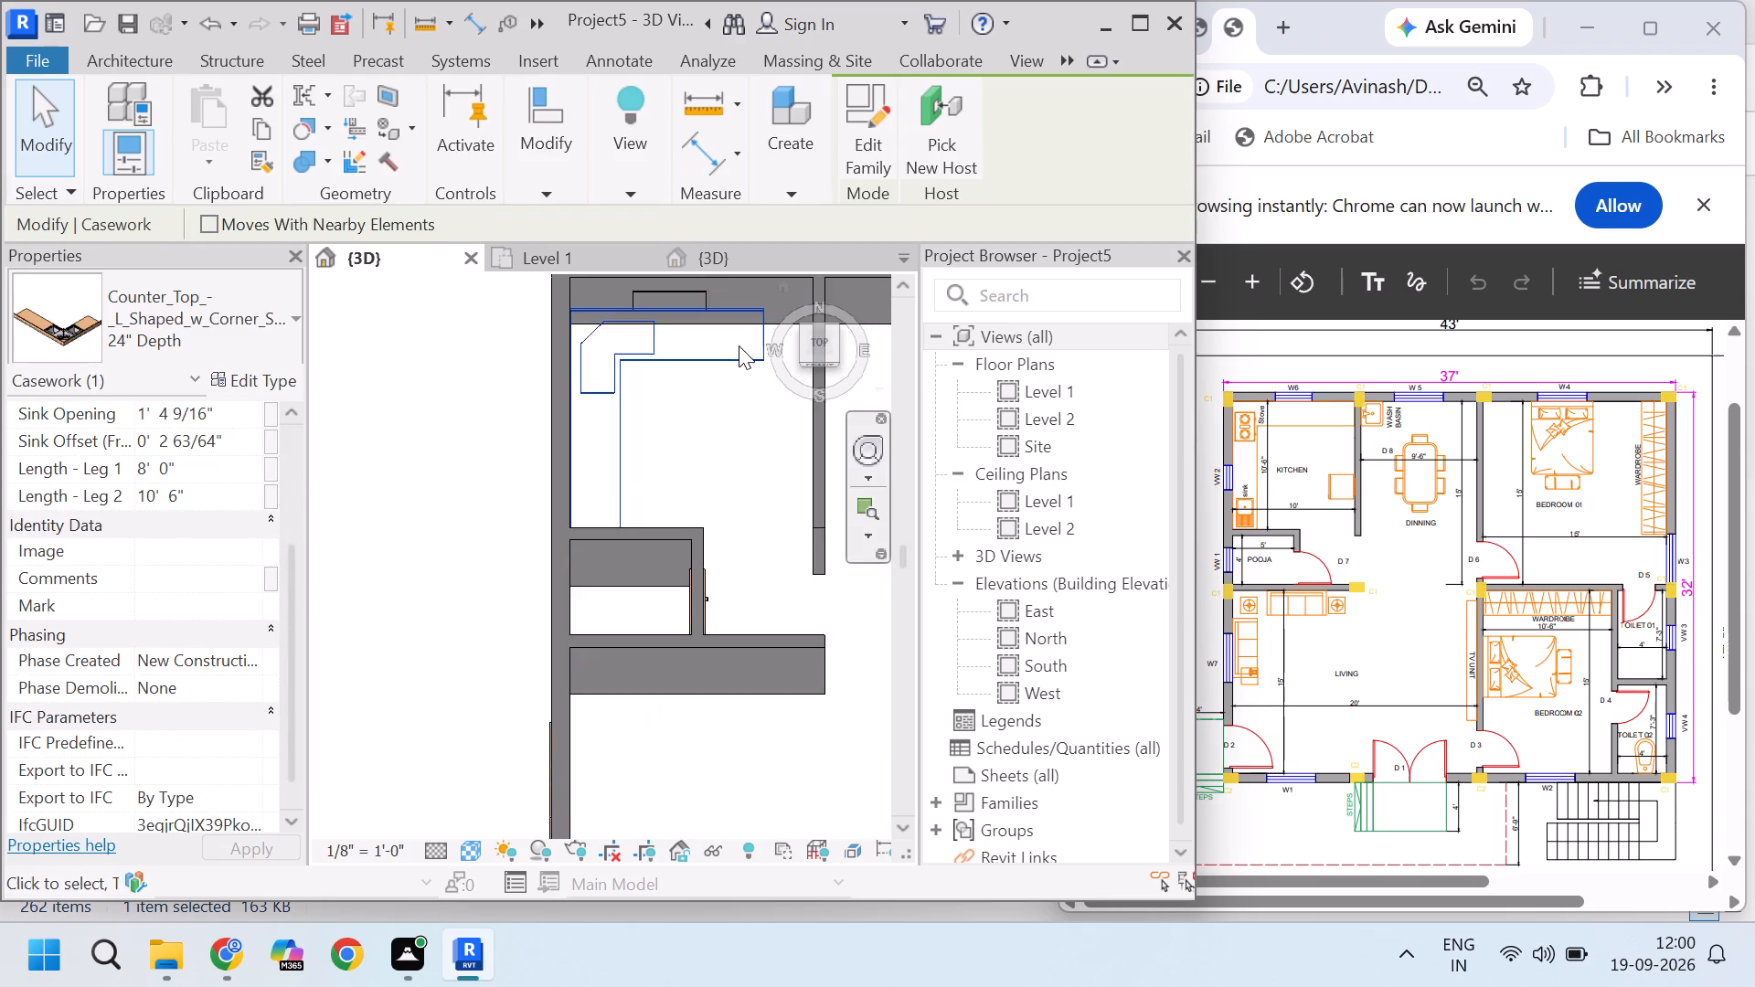
left_click(552, 245)
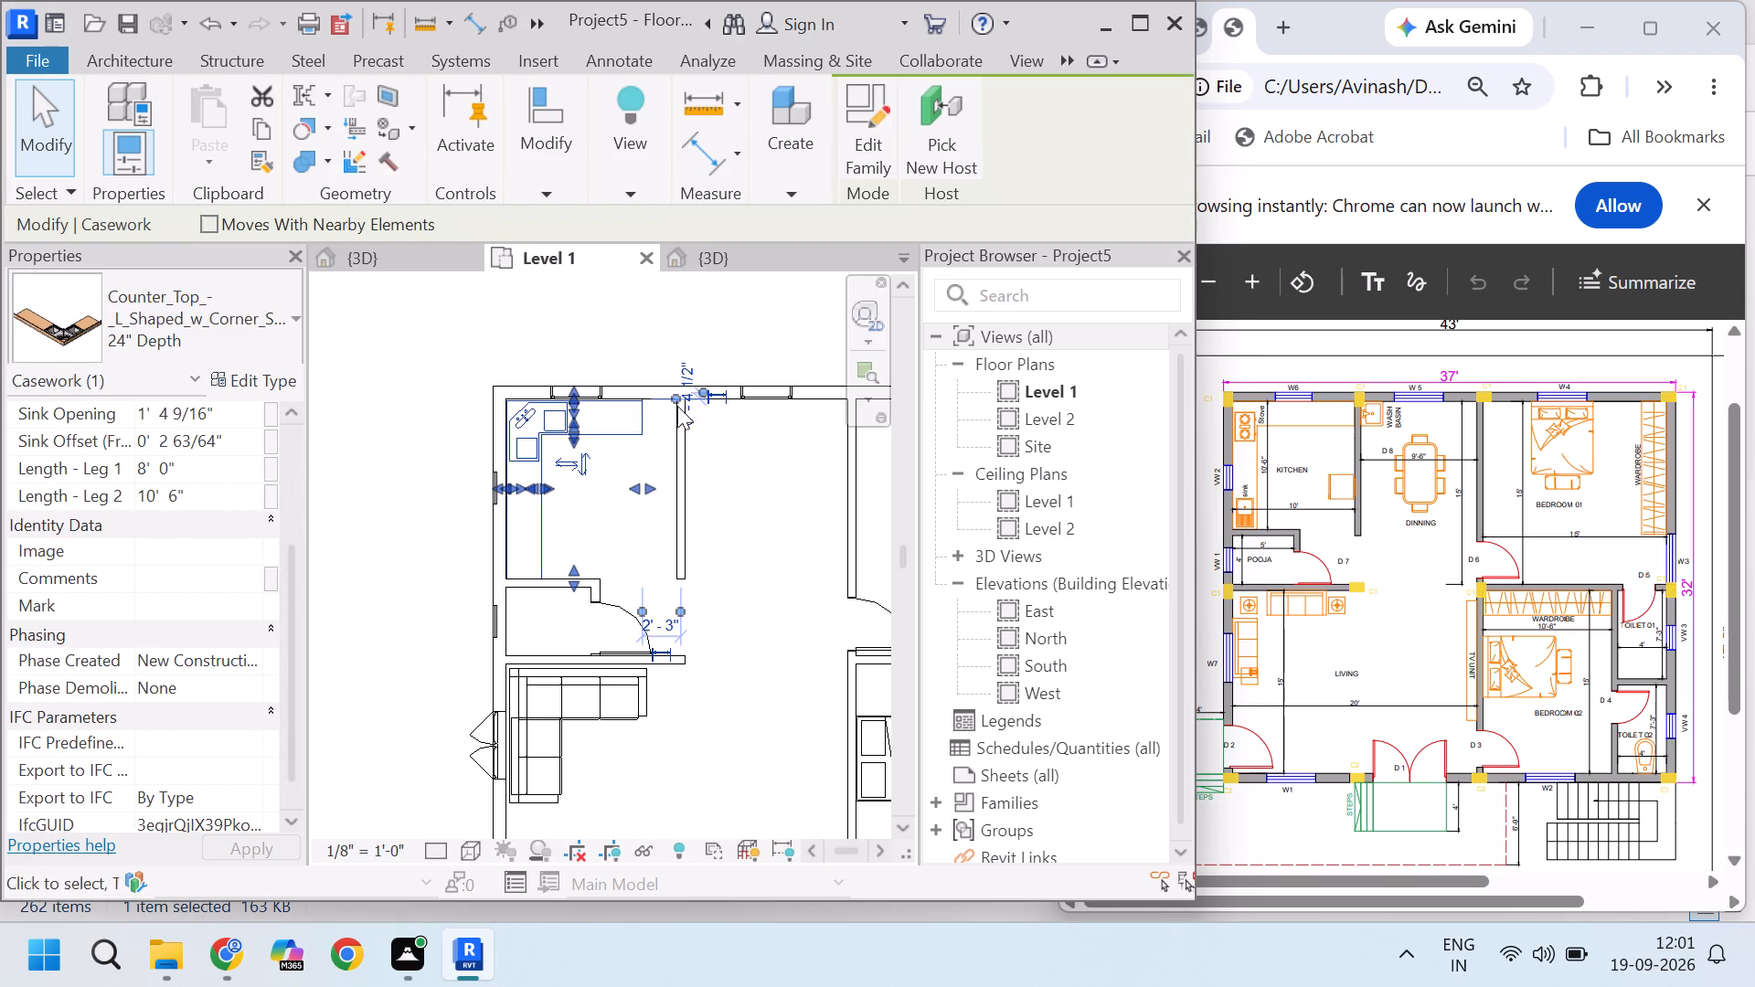
scroll(644, 446, "up", 4)
left_click_drag(647, 520, 684, 520)
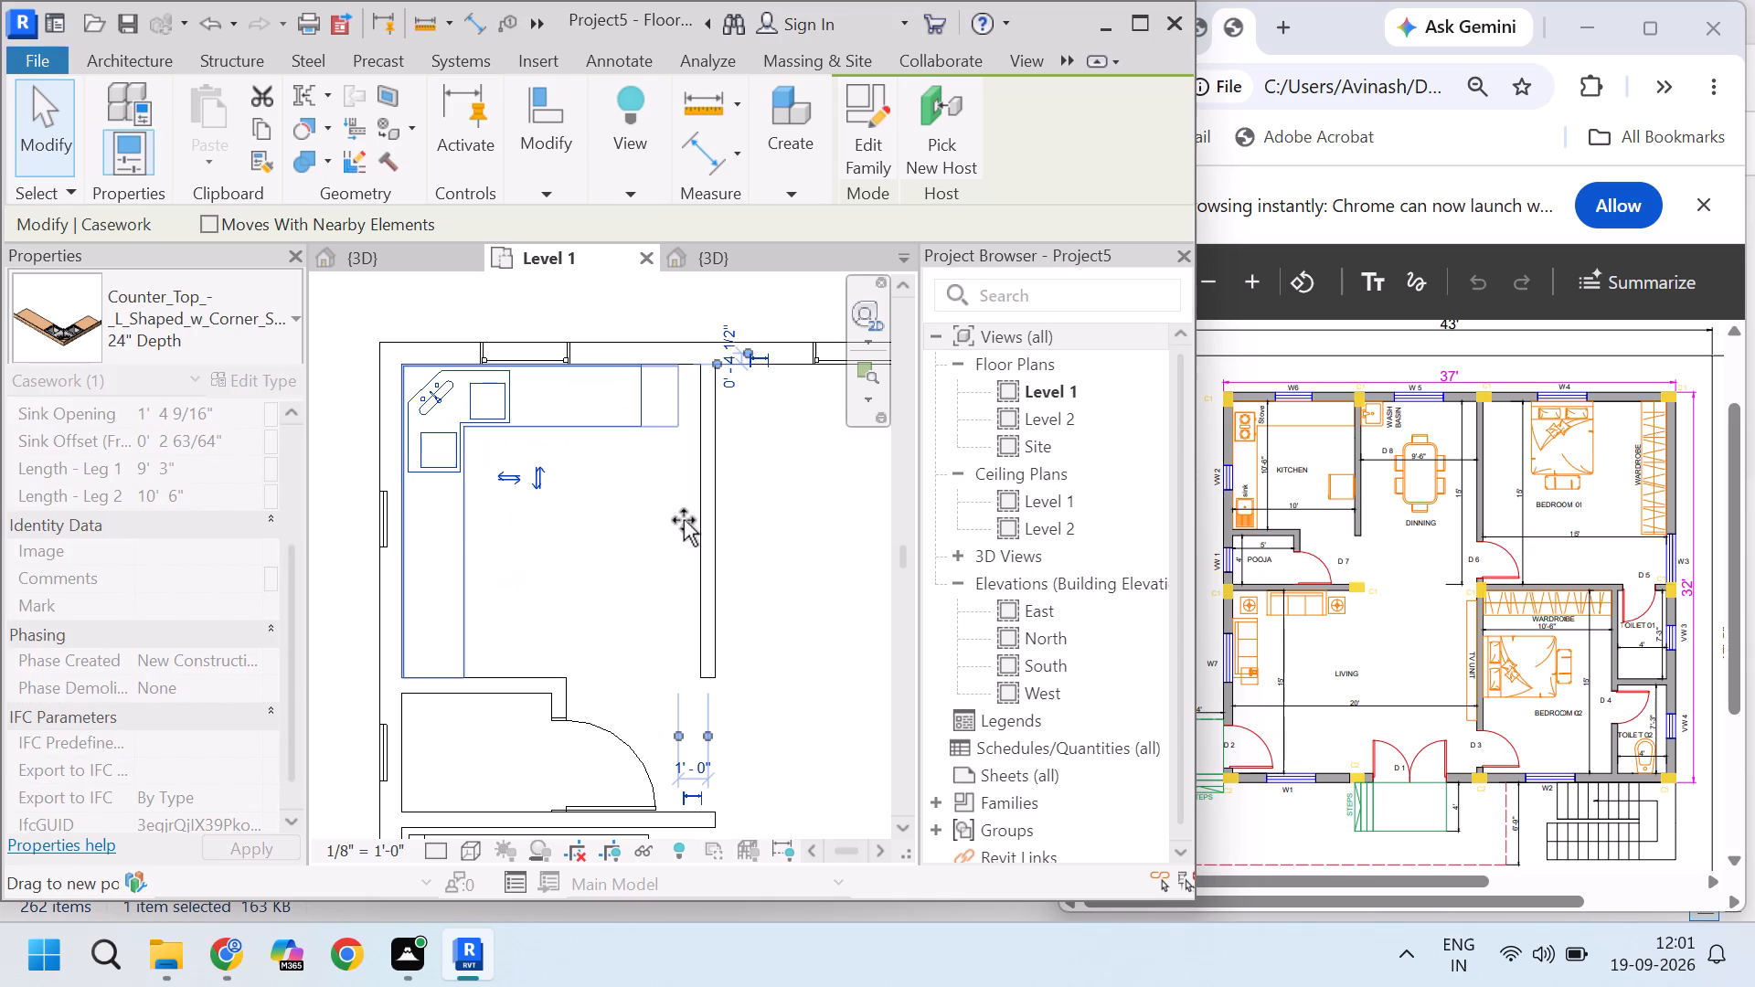
left_click_drag(684, 520, 701, 520)
key("Escape")
scroll(600, 361, "down", 5)
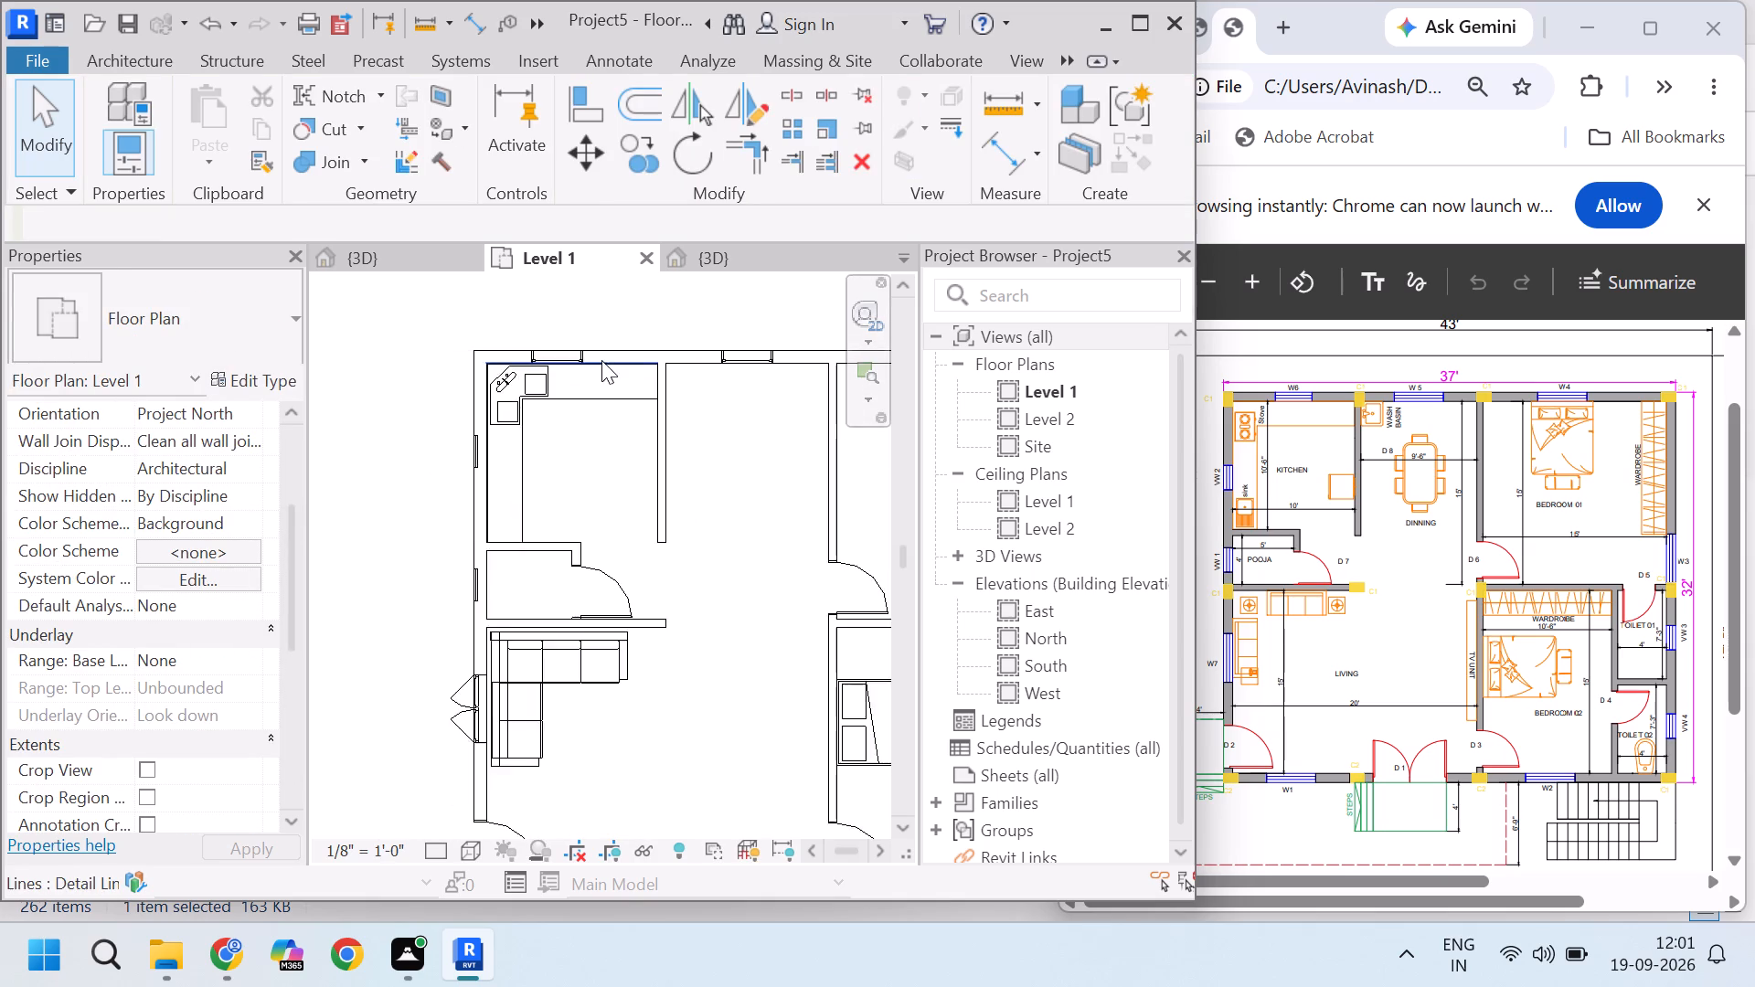
Close the counter family's 3D view, keeping the project's 3D view open.
left_click(425, 293)
left_click(708, 260)
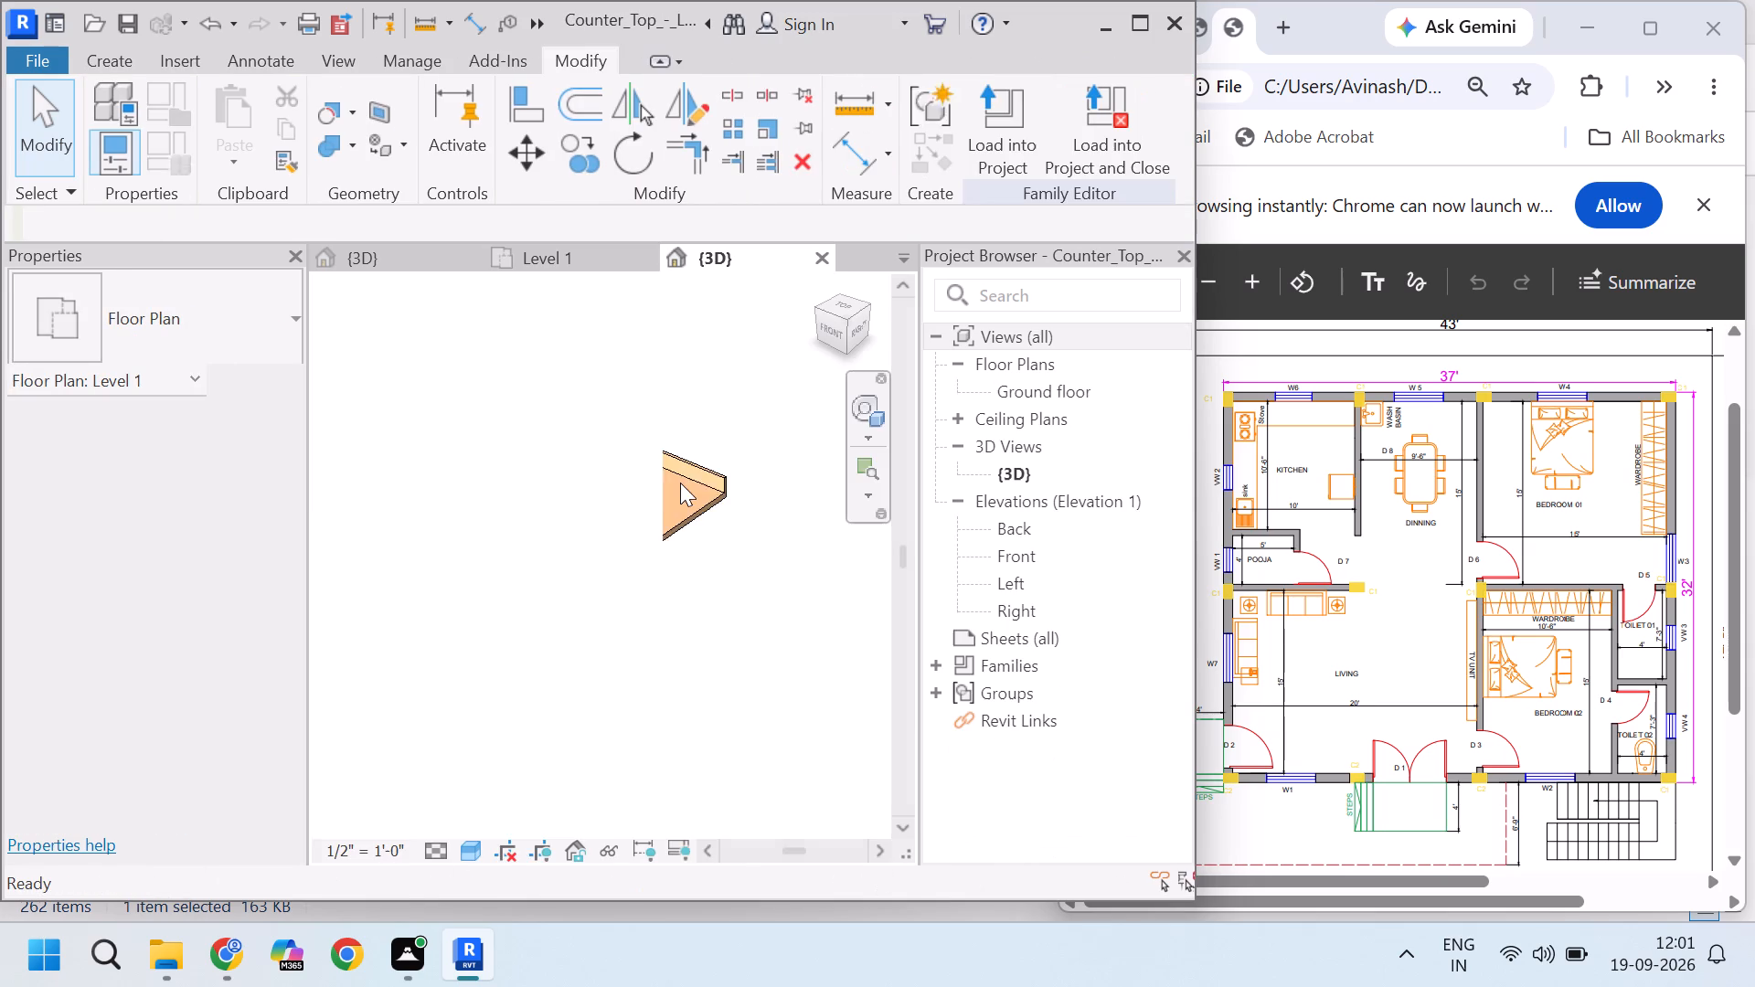
scroll(675, 459, "down", 3)
left_click(405, 258)
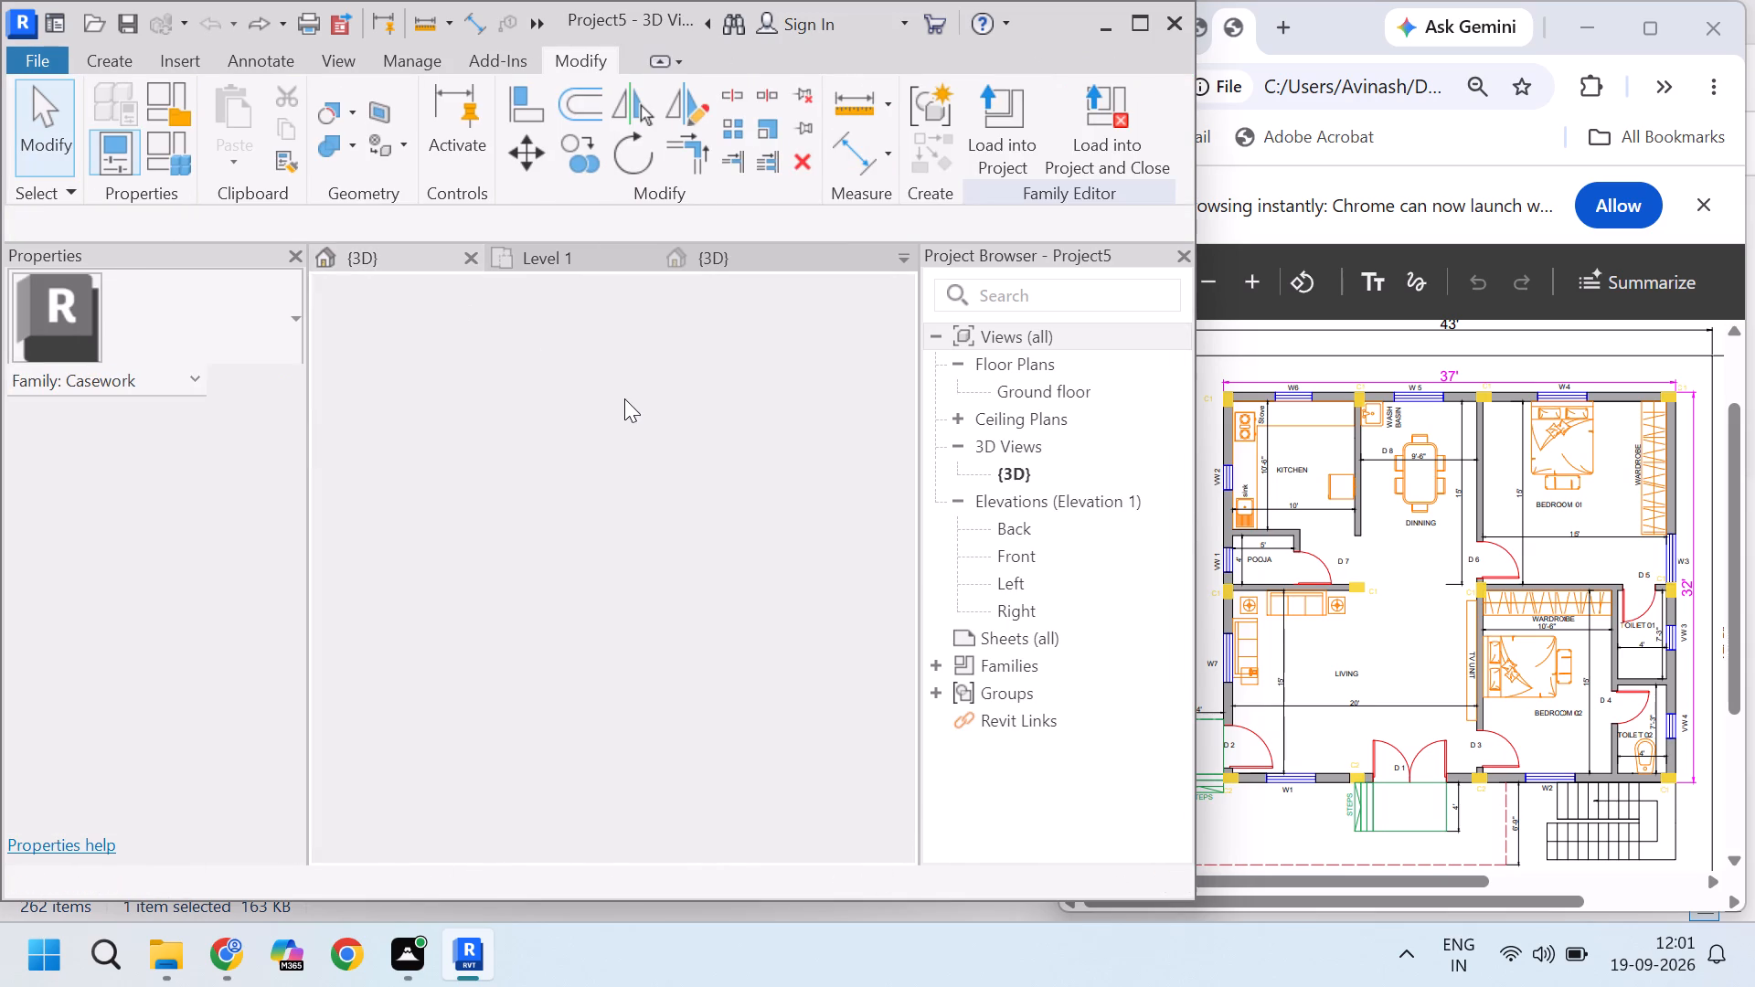
scroll(633, 419, "down", 4)
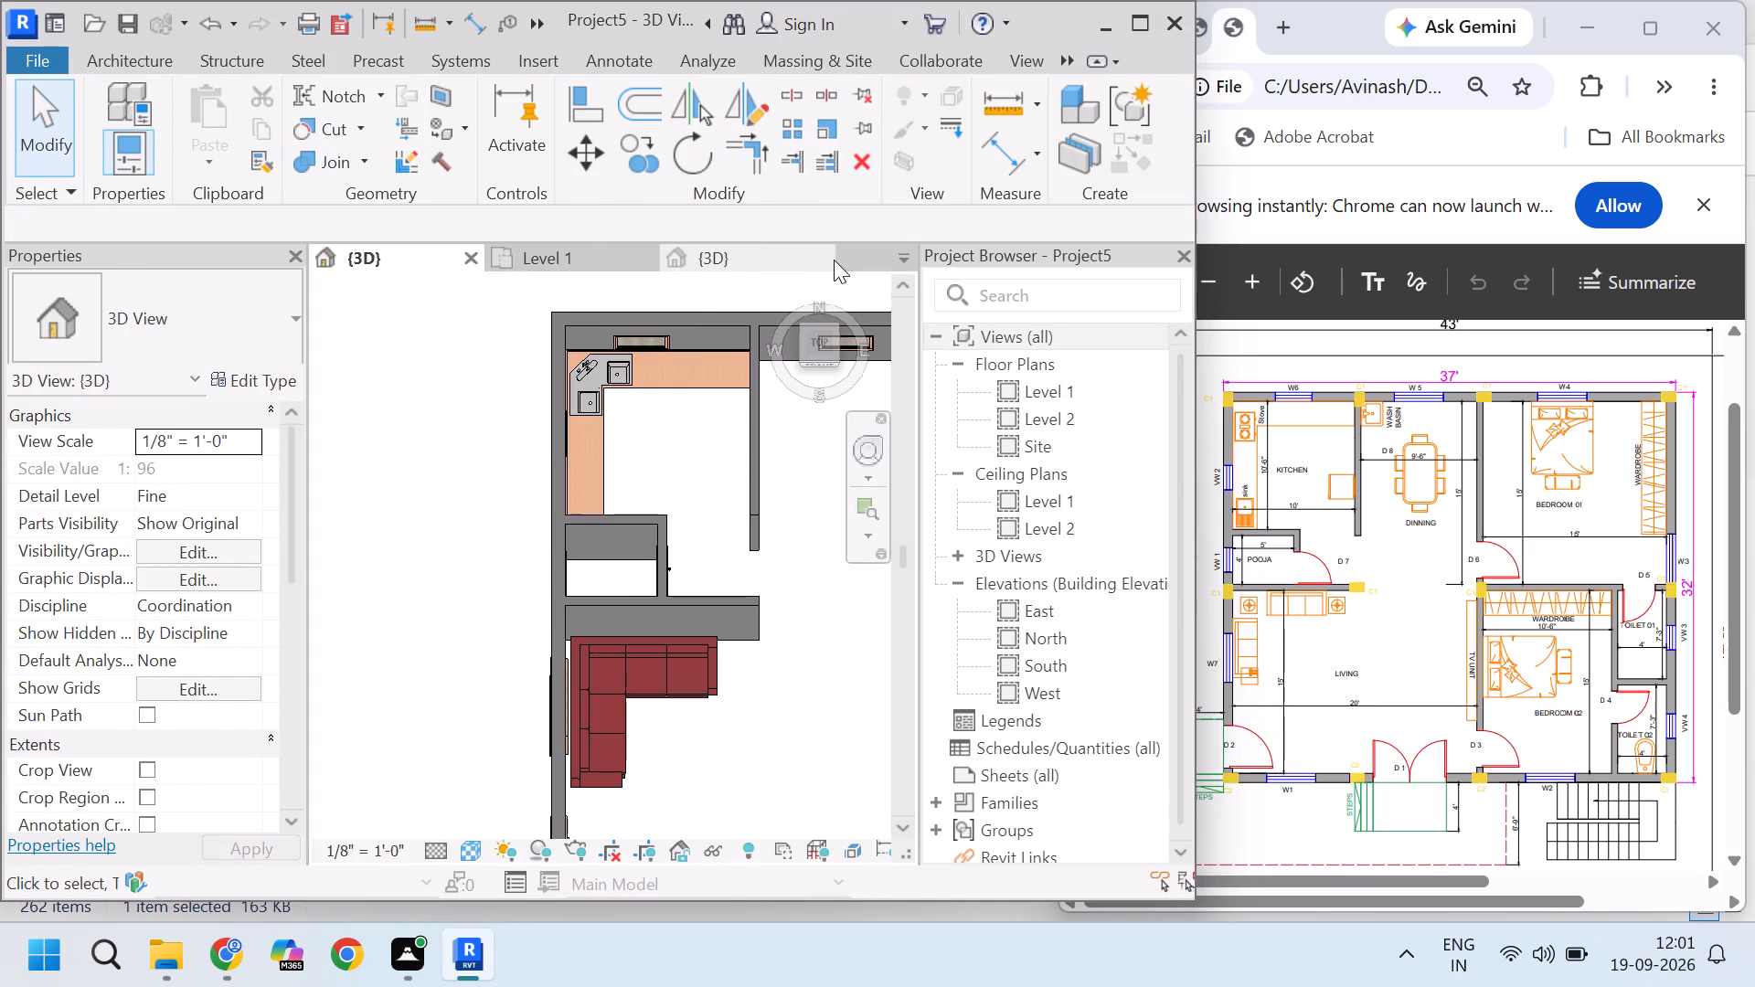
left_click(823, 254)
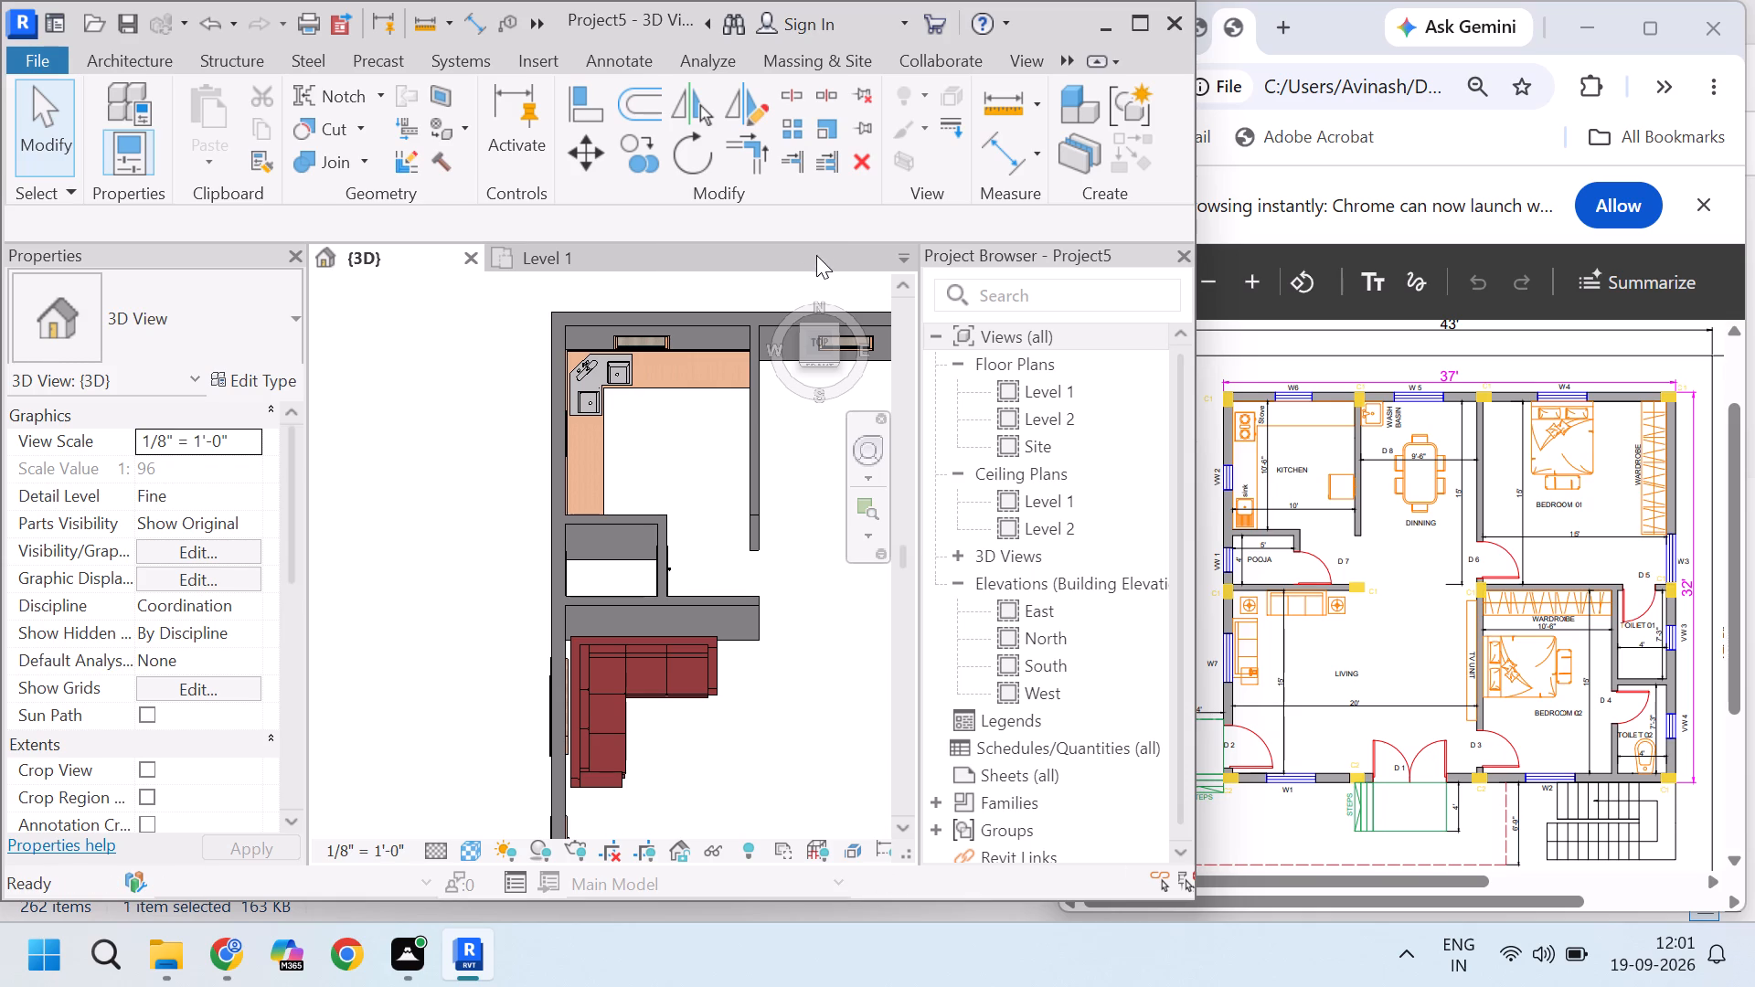
Examine the furnished house in the project's 3D view, both at an angle and from directly above.
scroll(526, 434, "down", 5)
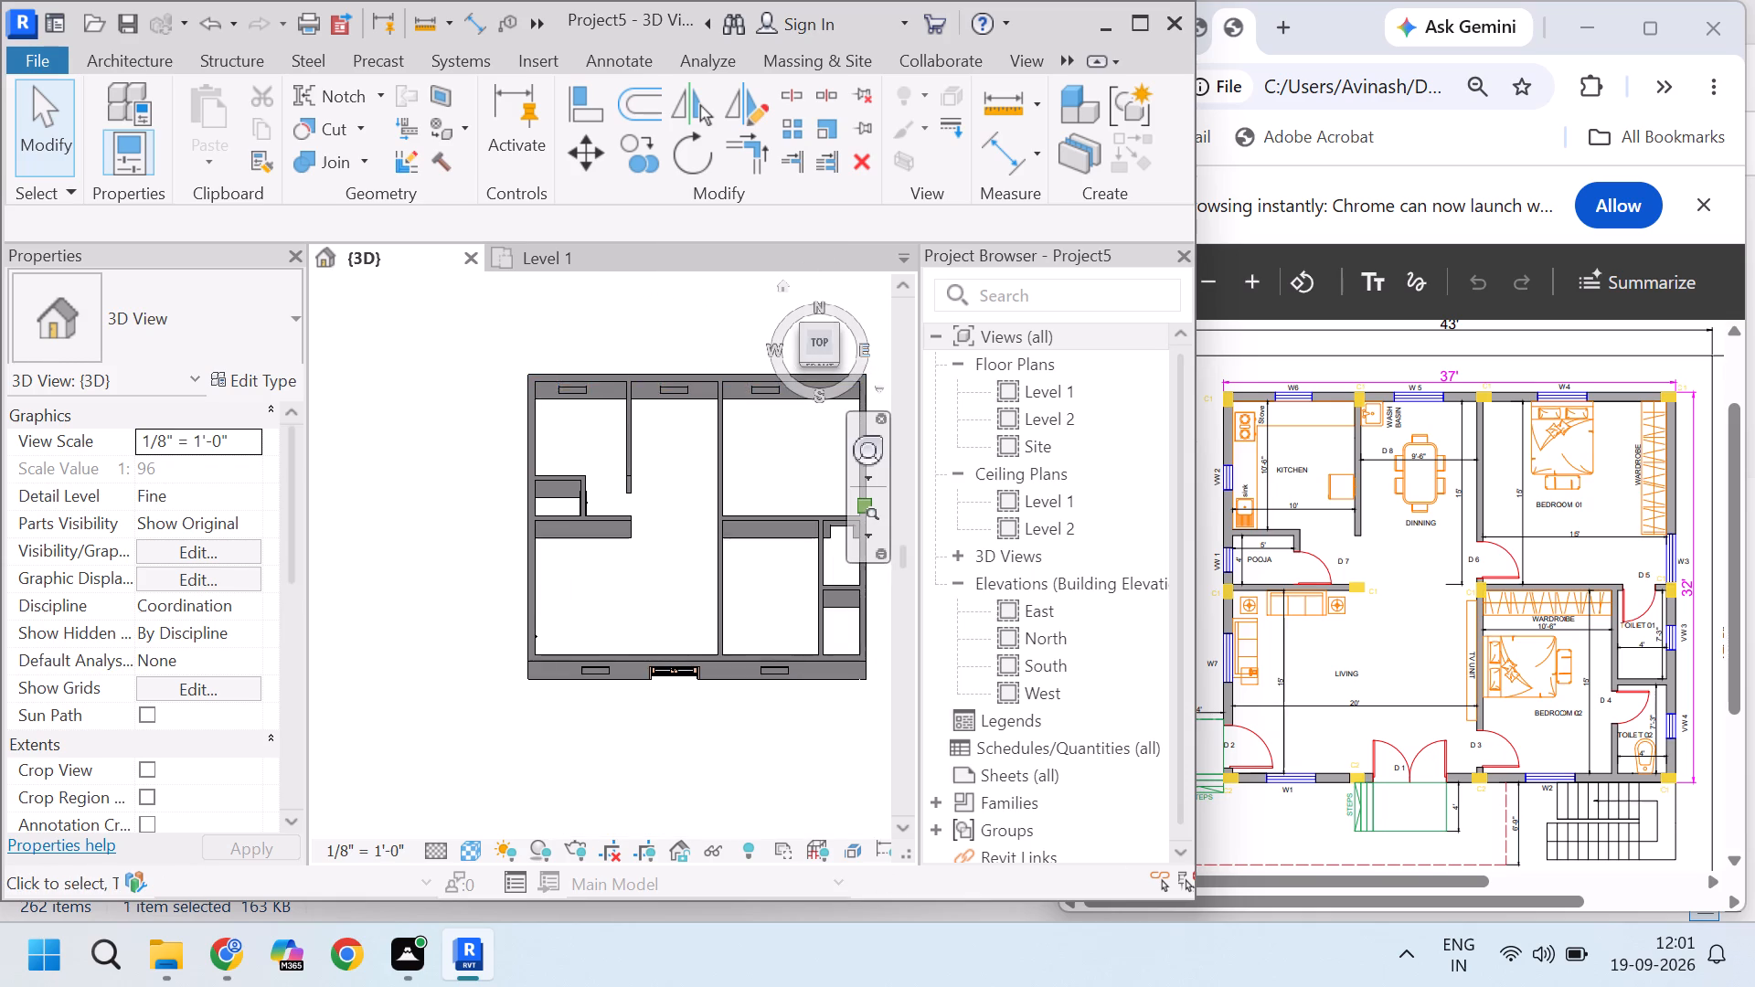
left_click_drag(825, 336, 774, 836)
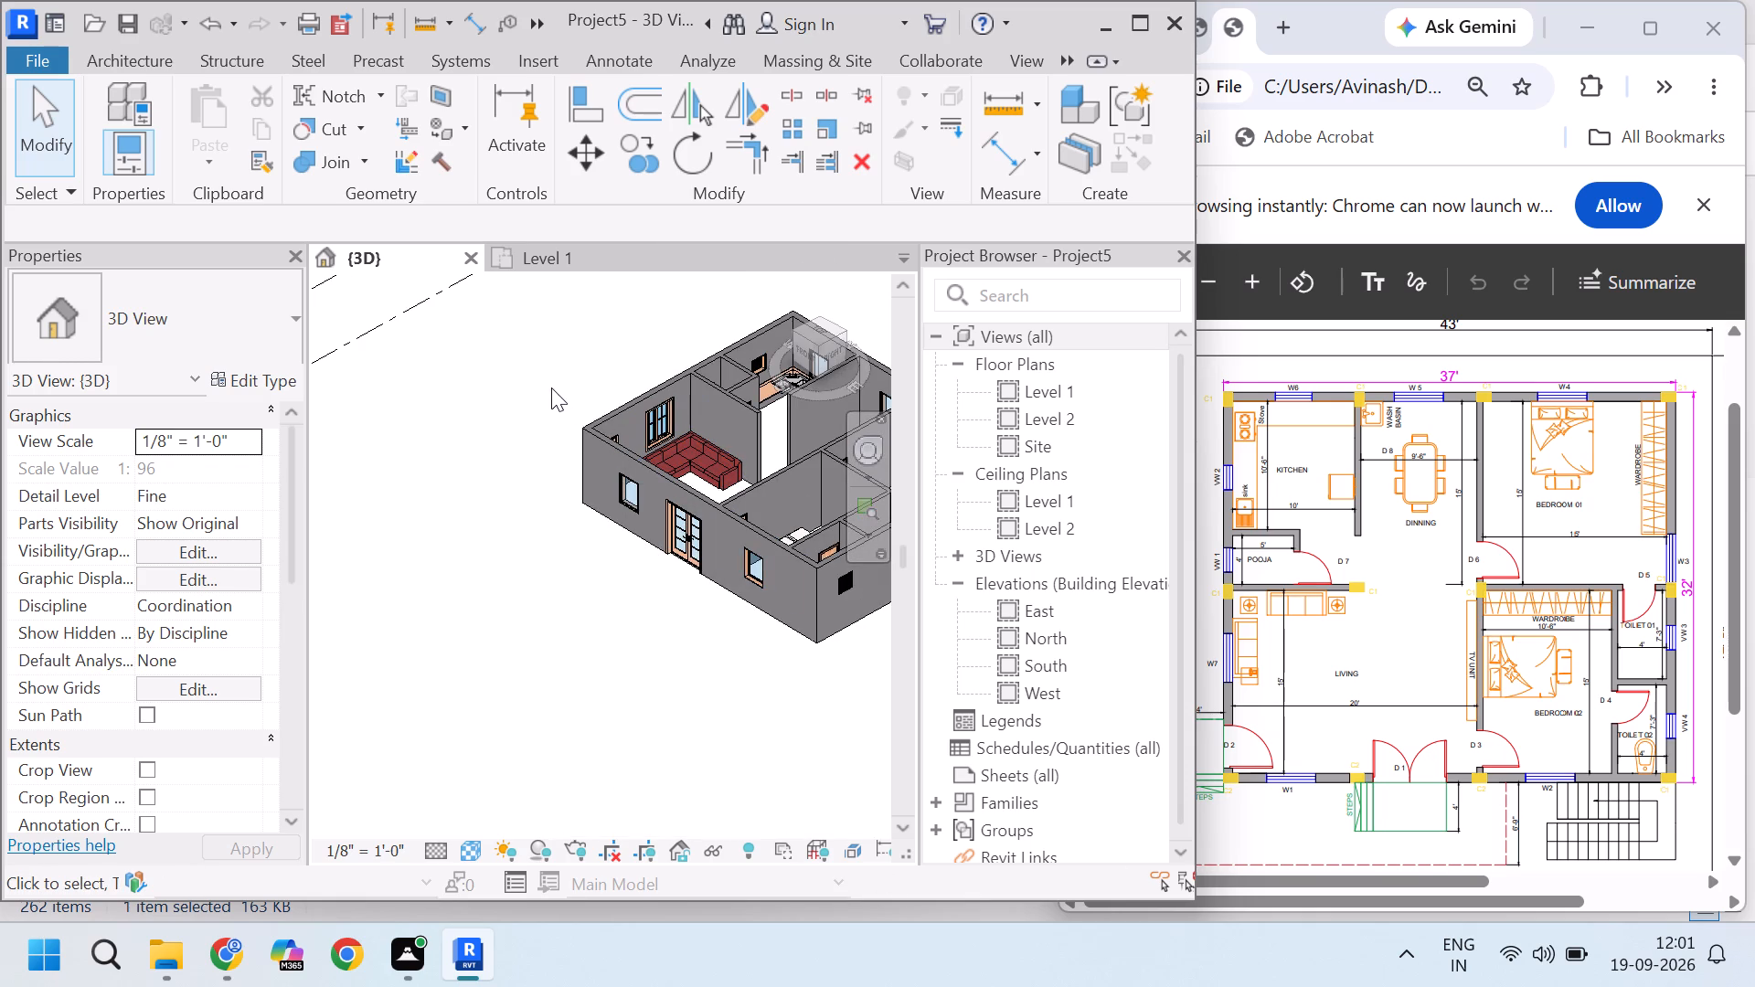
left_click(548, 380)
key("Escape")
left_click(823, 334)
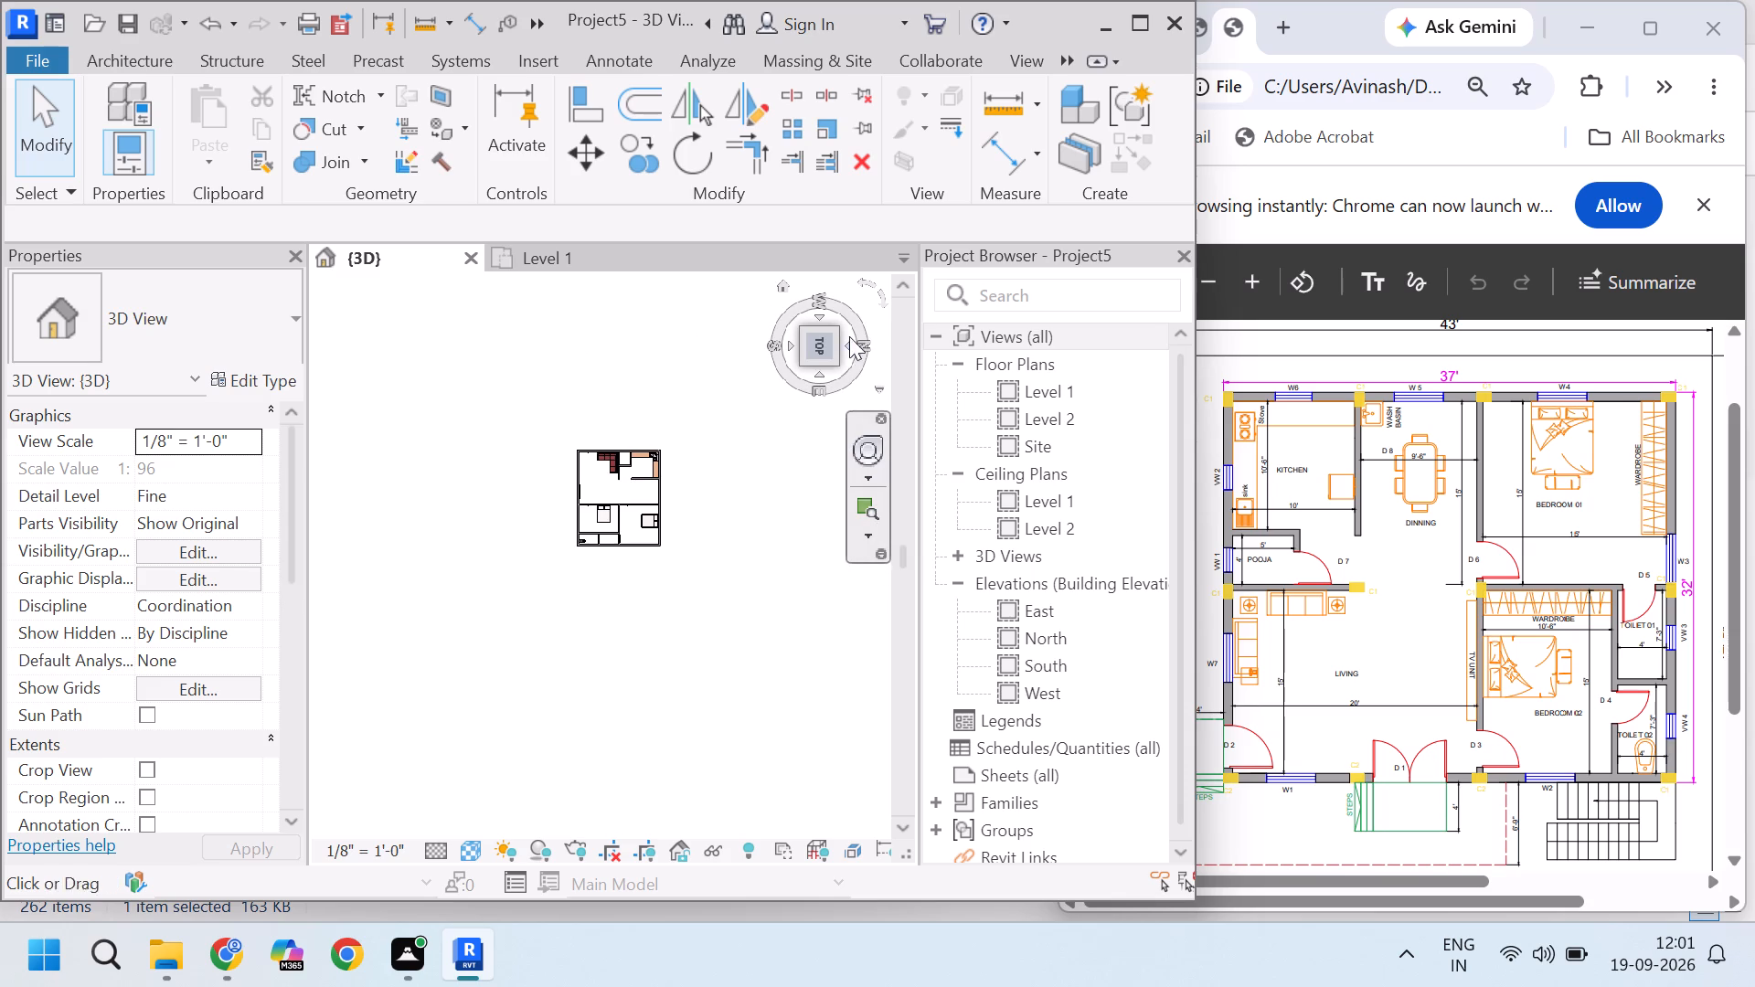
left_click(871, 285)
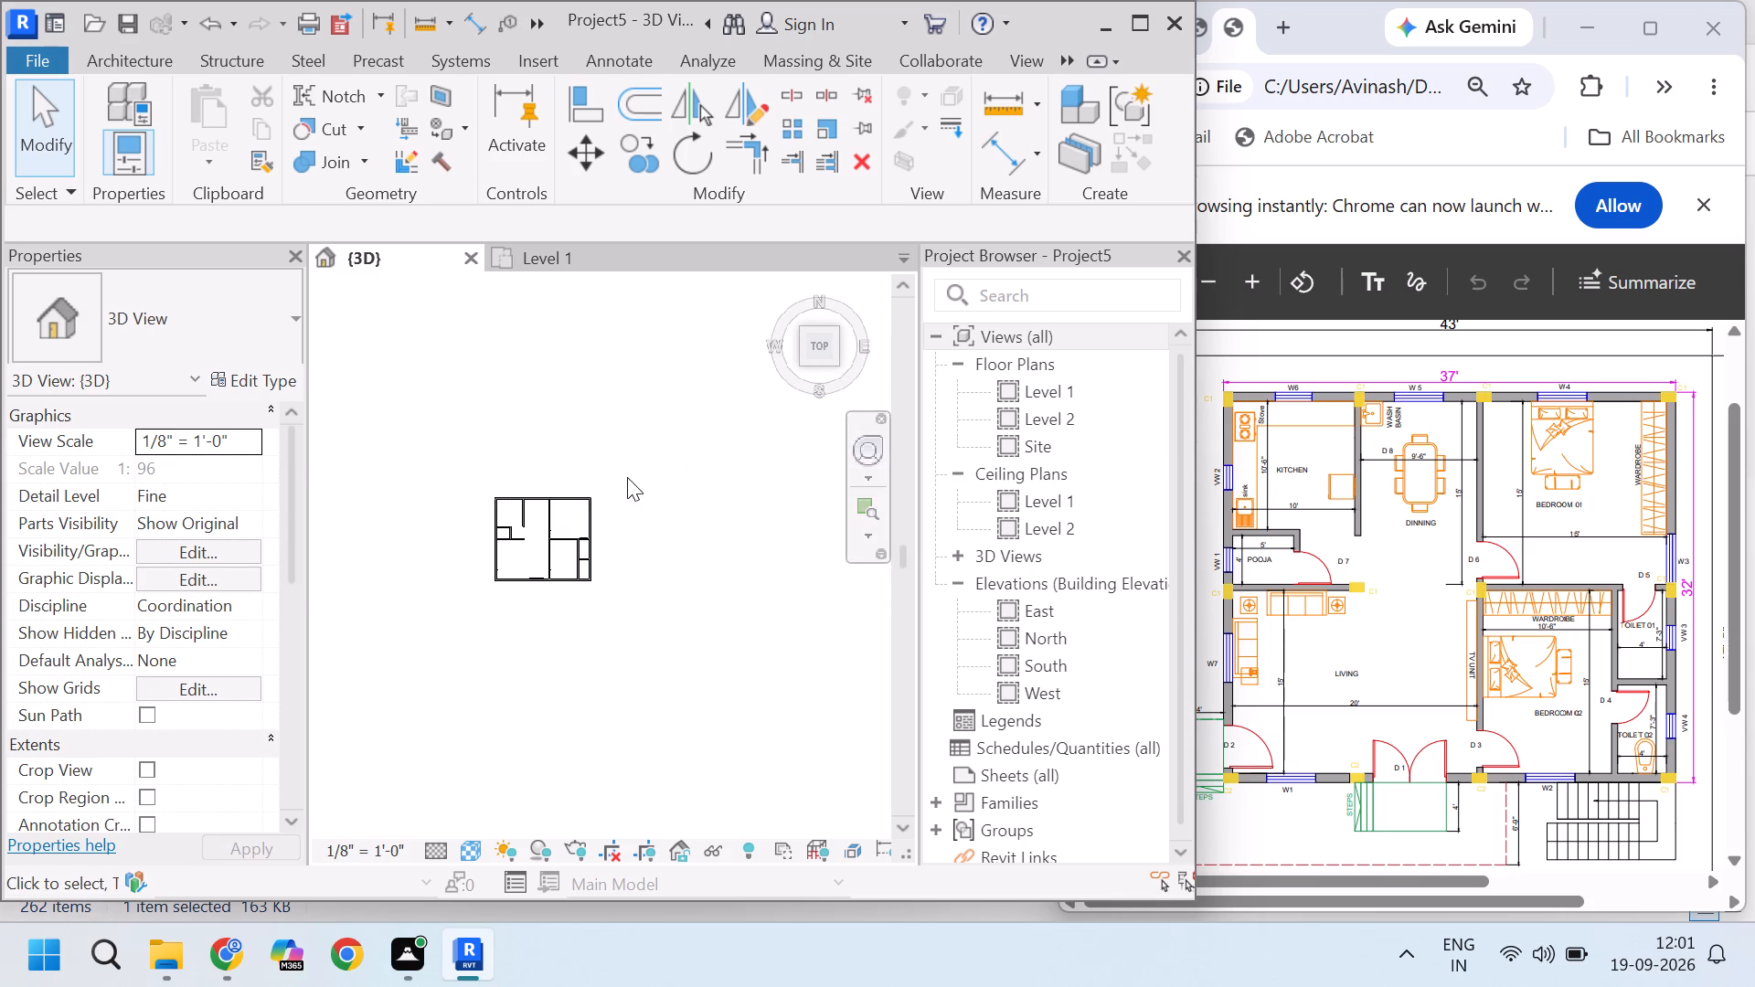
scroll(611, 490, "up", 3)
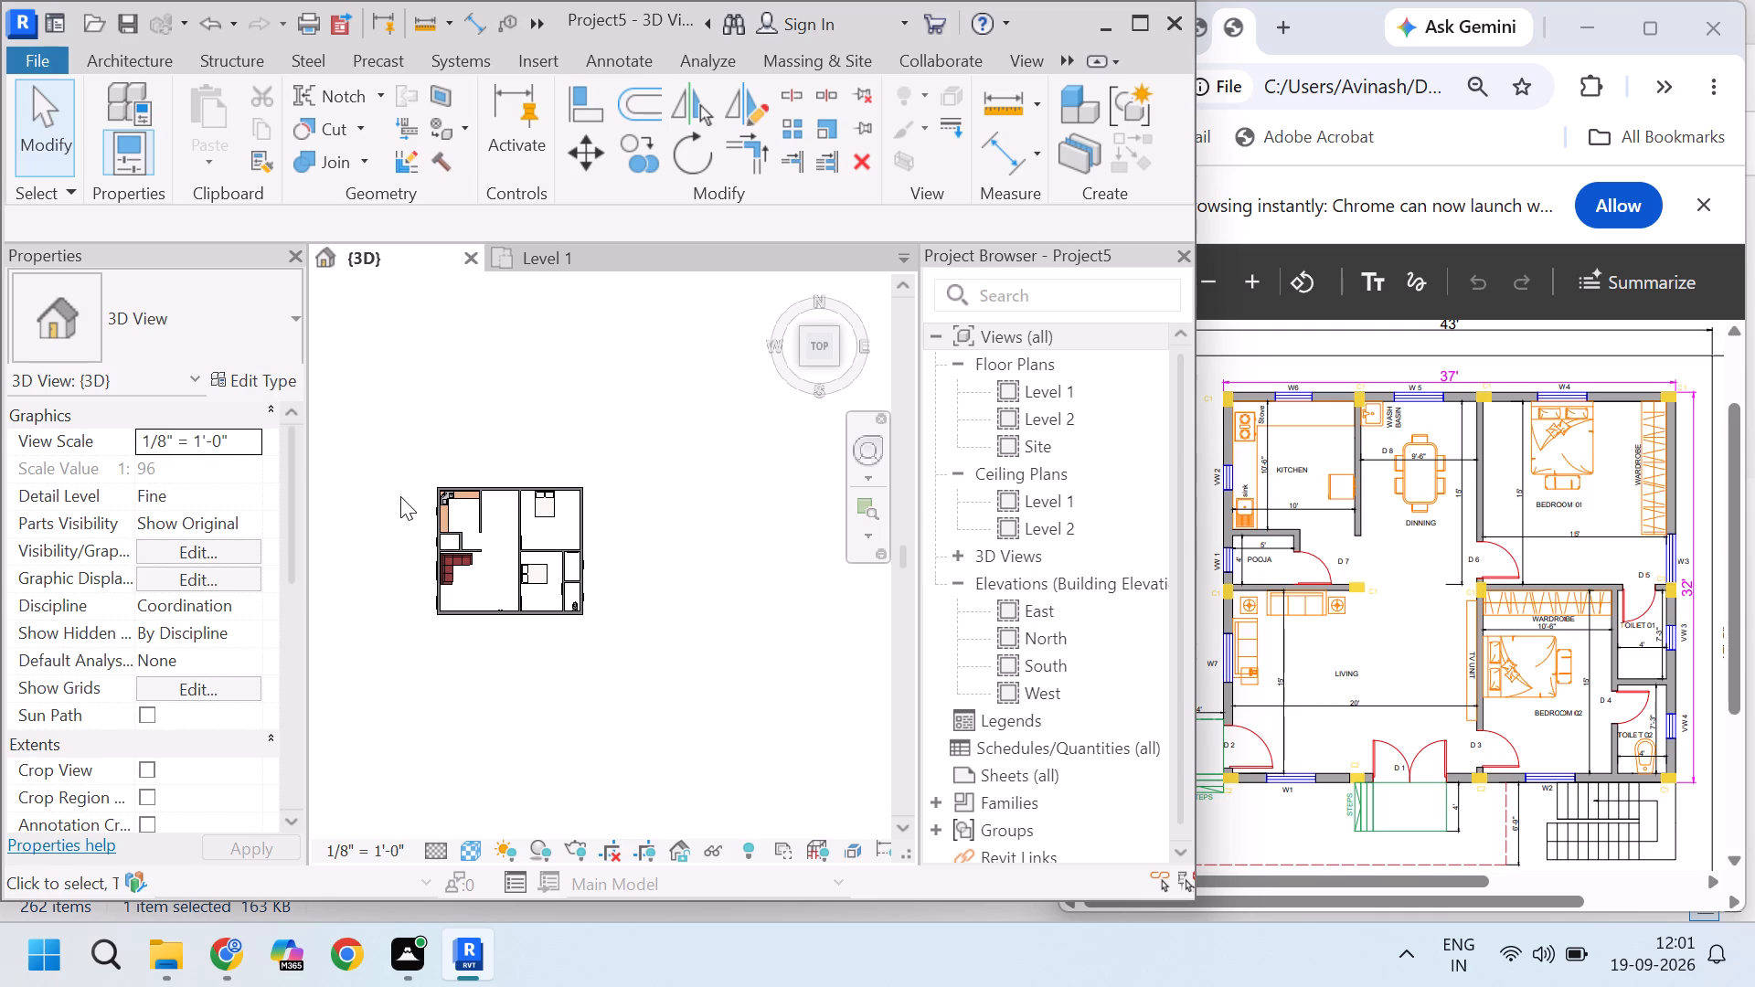
scroll(445, 533, "up", 7)
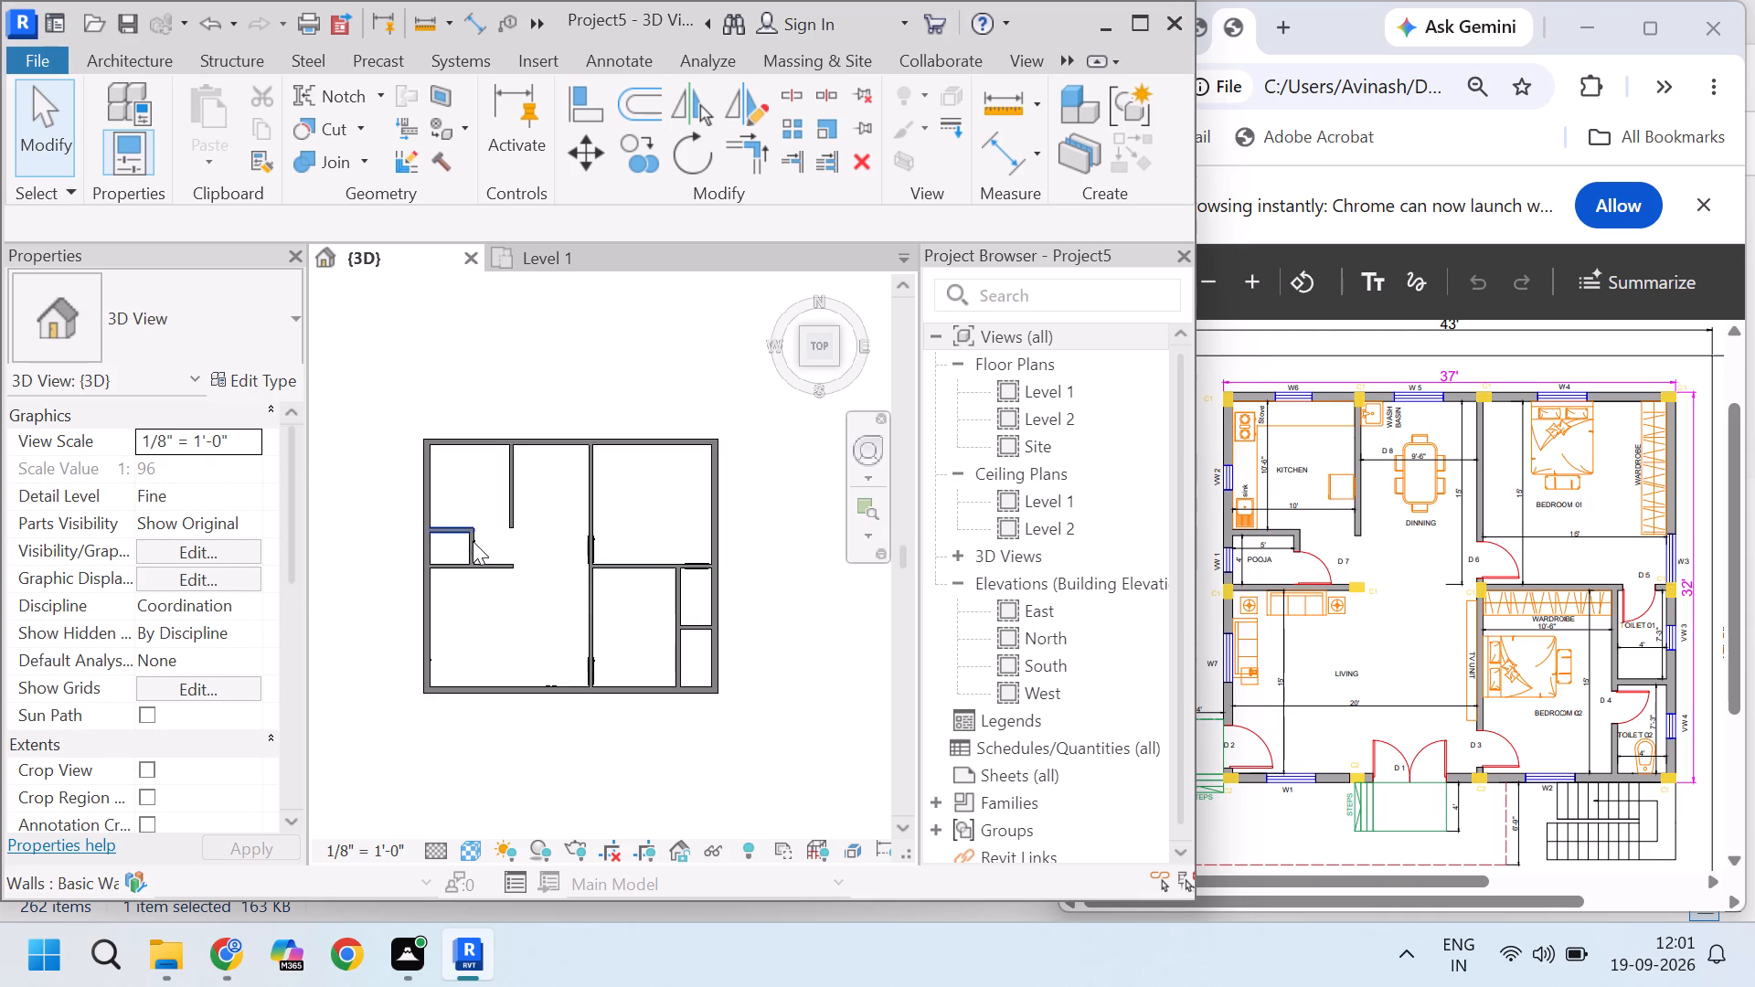
scroll(473, 541, "up", 4)
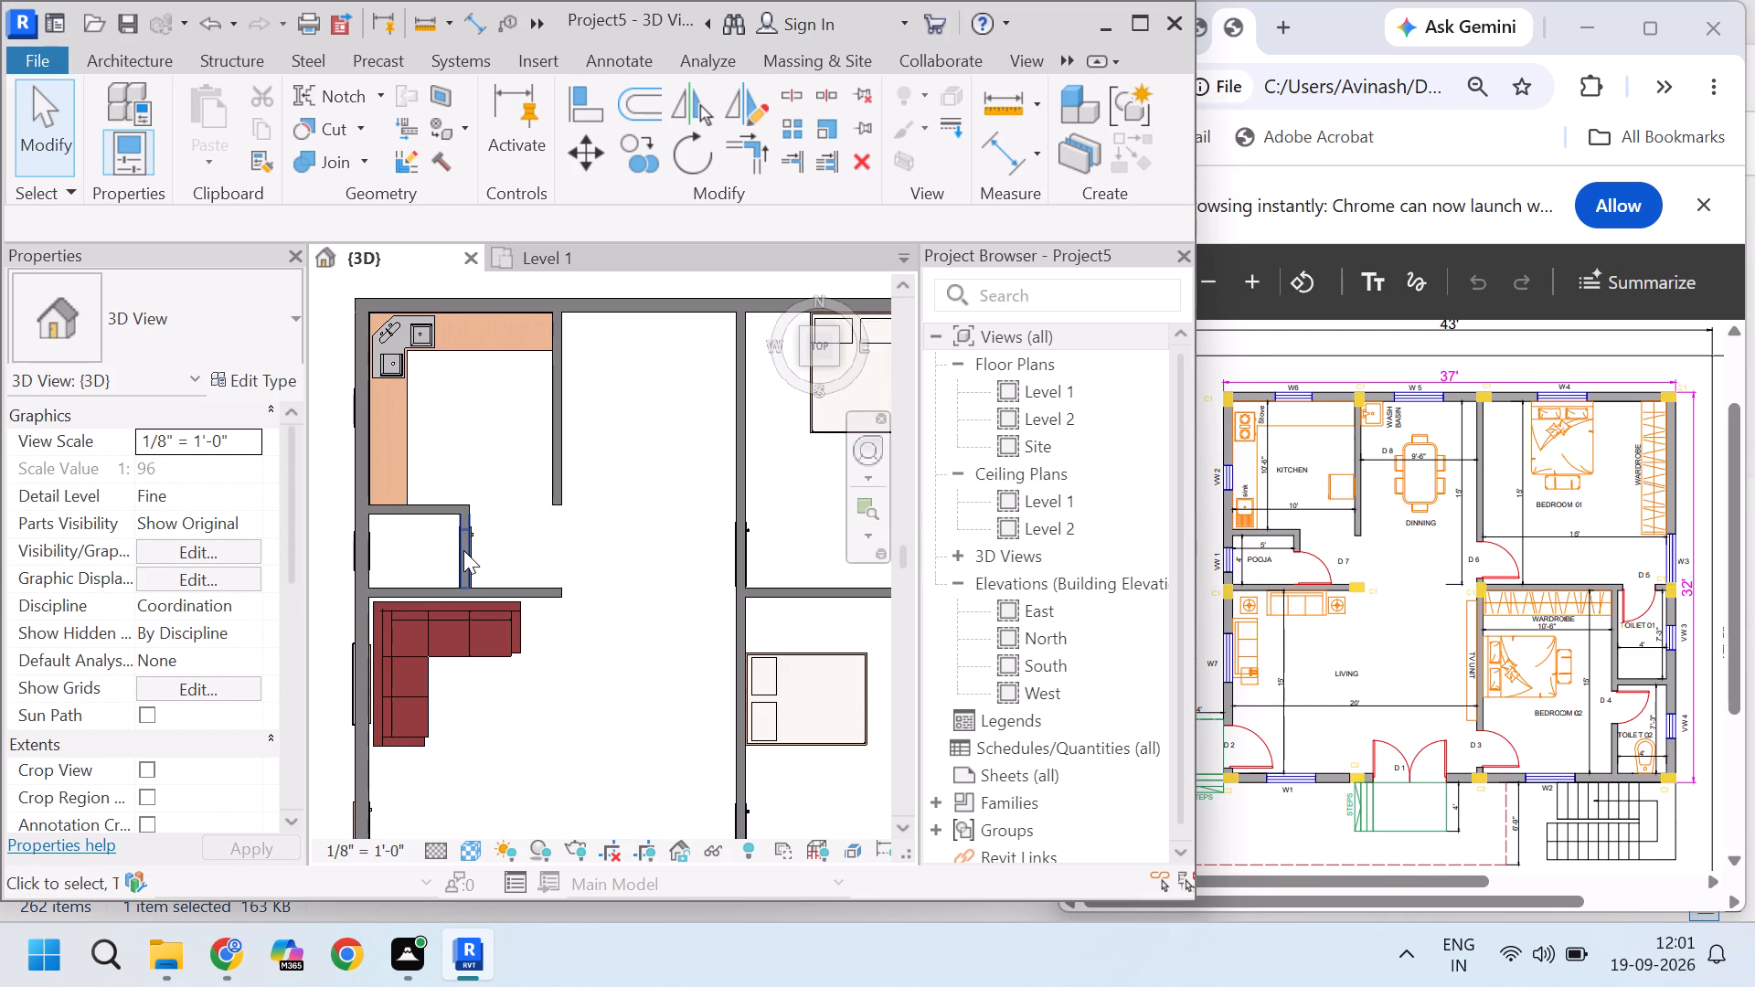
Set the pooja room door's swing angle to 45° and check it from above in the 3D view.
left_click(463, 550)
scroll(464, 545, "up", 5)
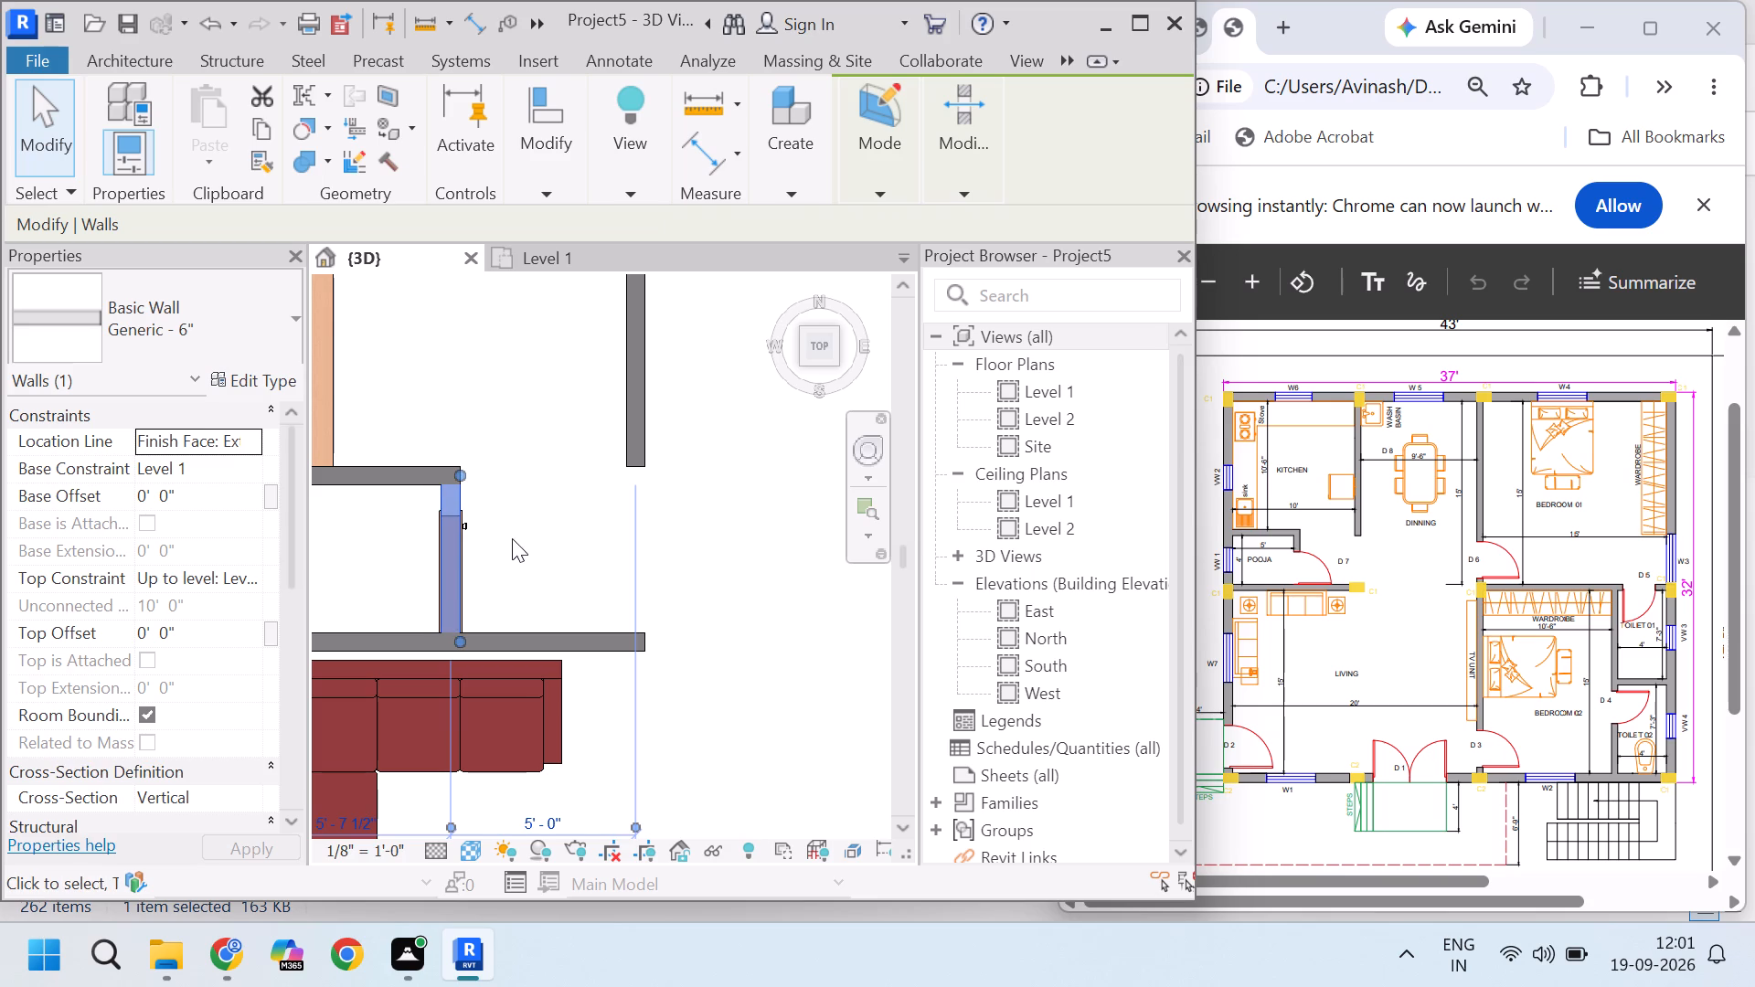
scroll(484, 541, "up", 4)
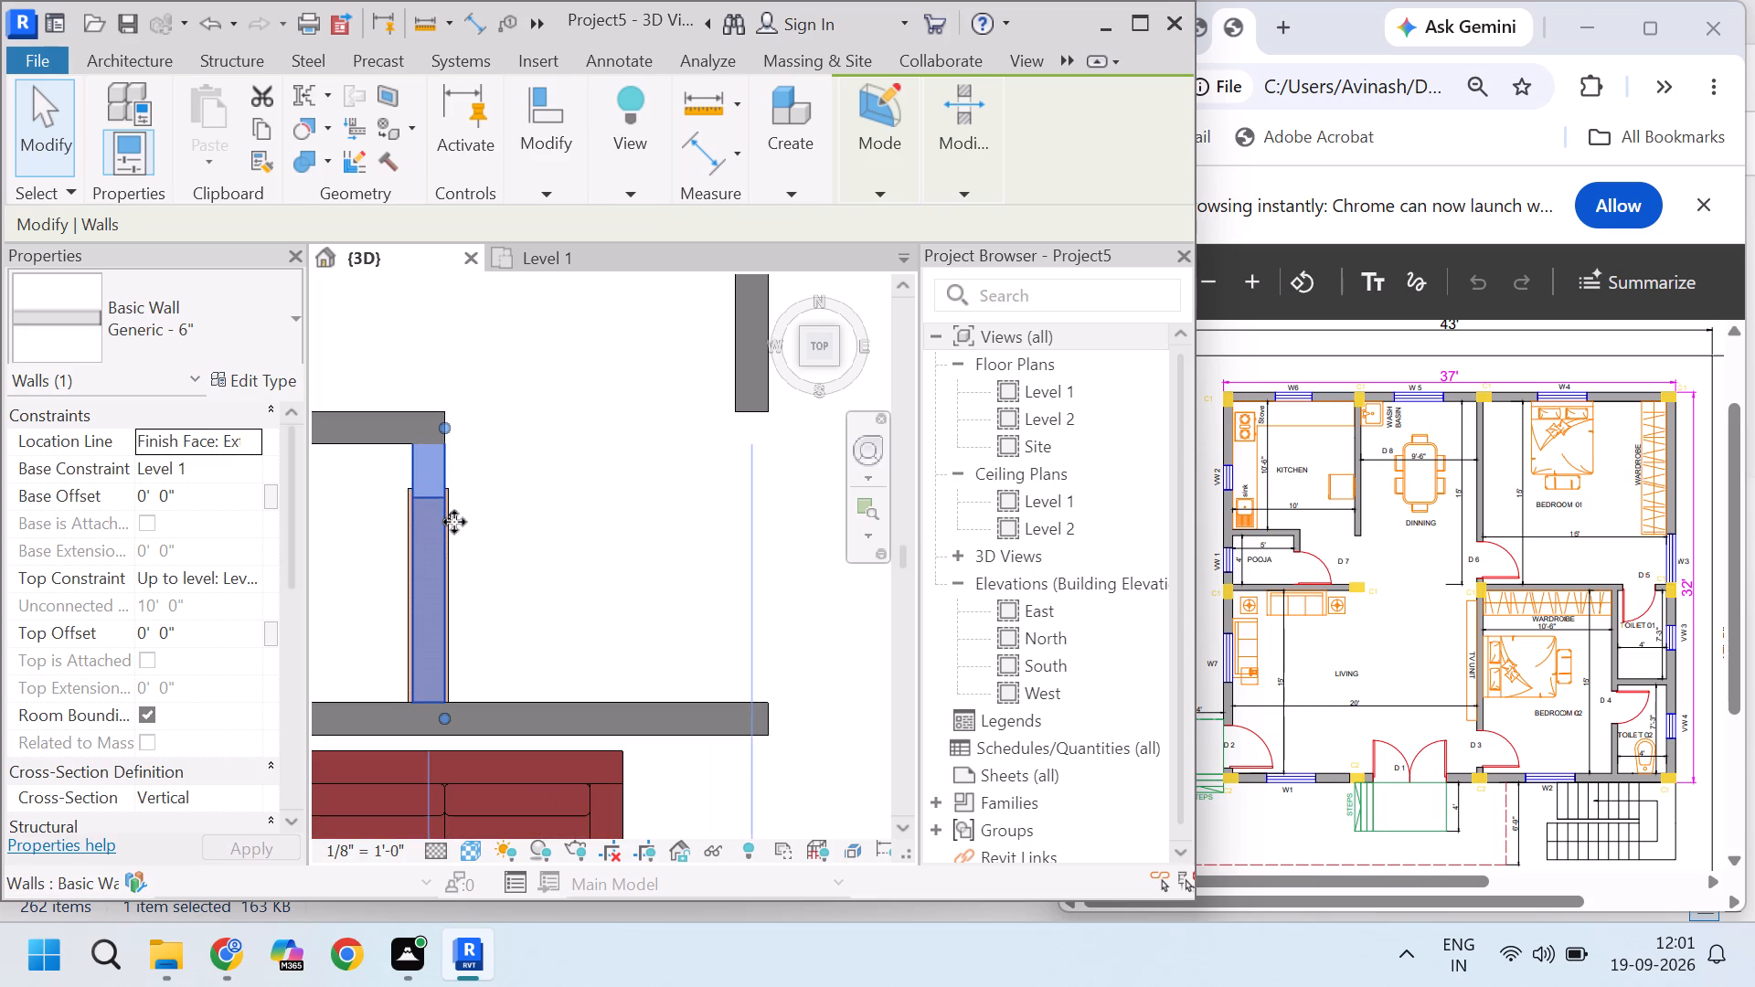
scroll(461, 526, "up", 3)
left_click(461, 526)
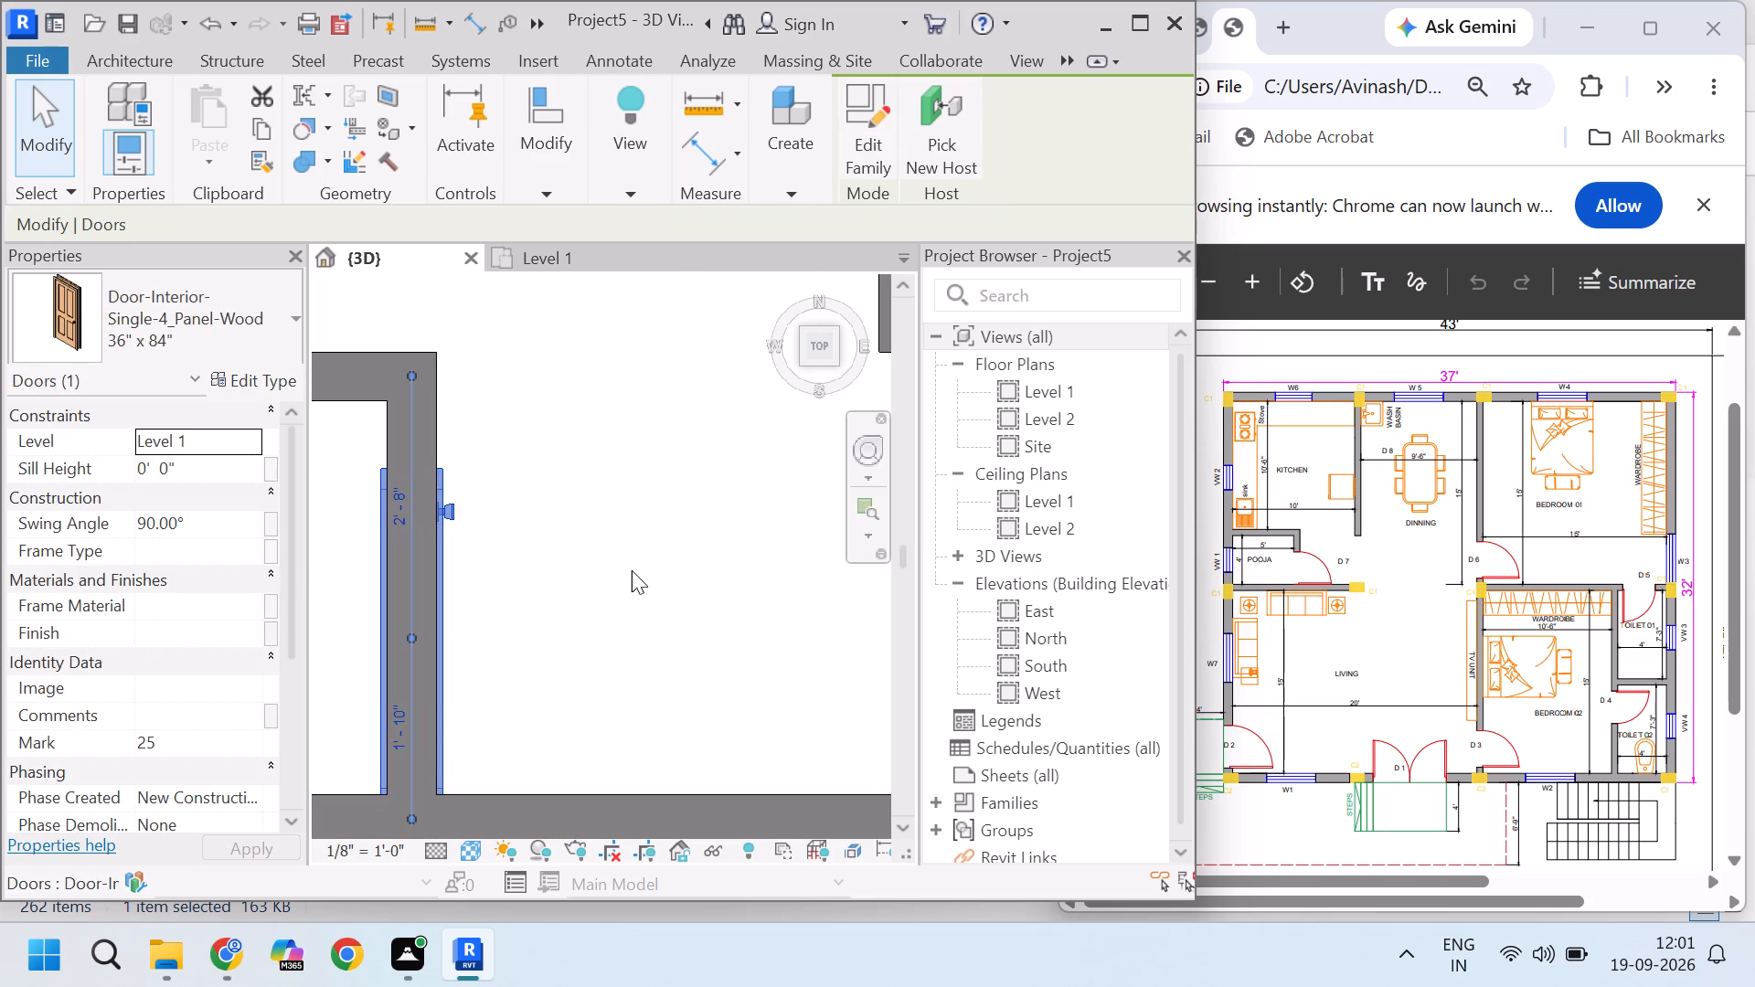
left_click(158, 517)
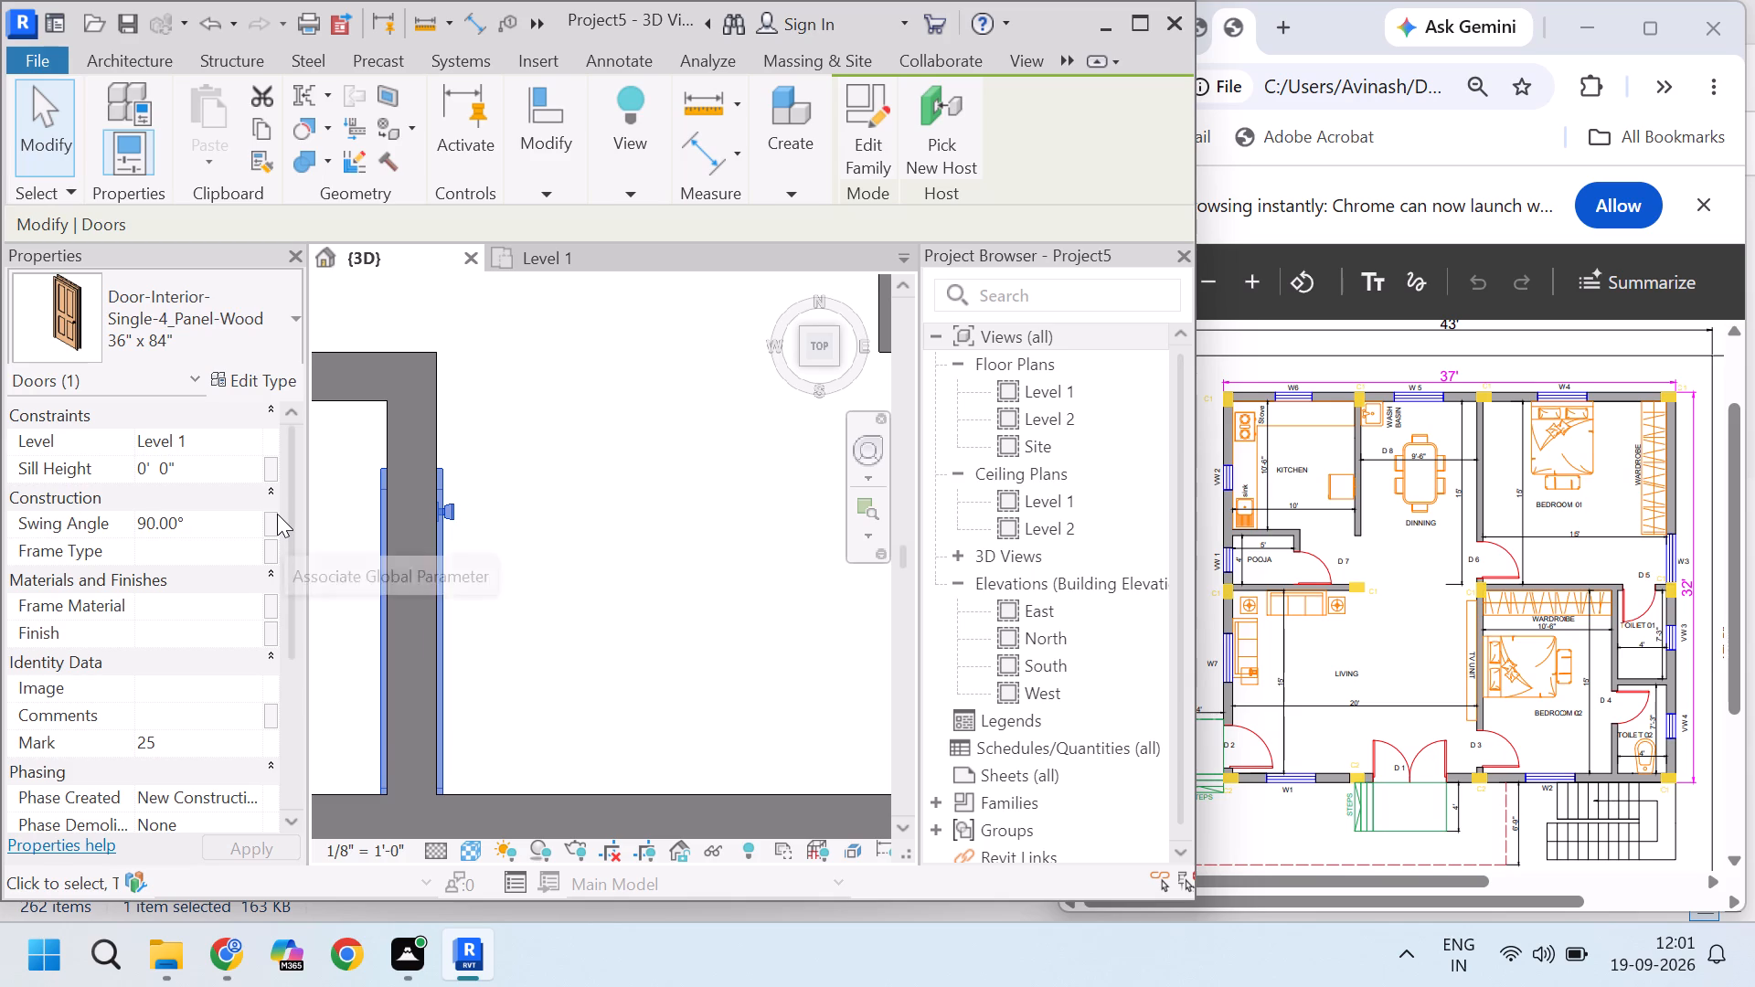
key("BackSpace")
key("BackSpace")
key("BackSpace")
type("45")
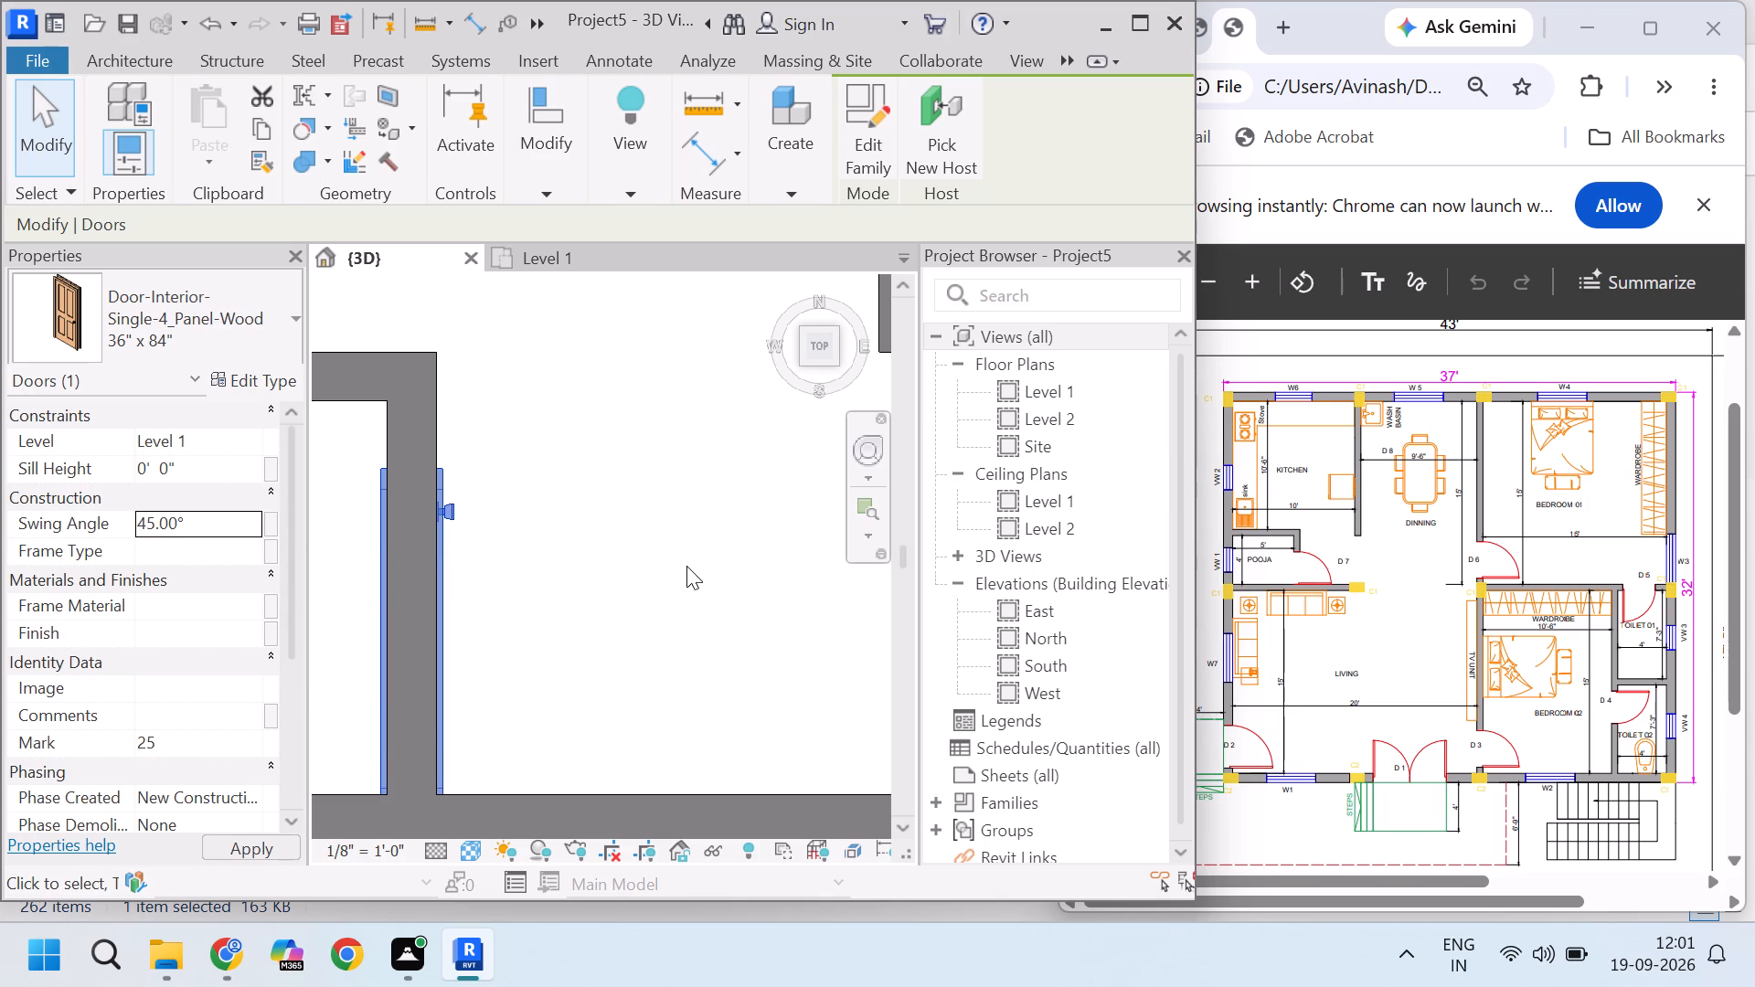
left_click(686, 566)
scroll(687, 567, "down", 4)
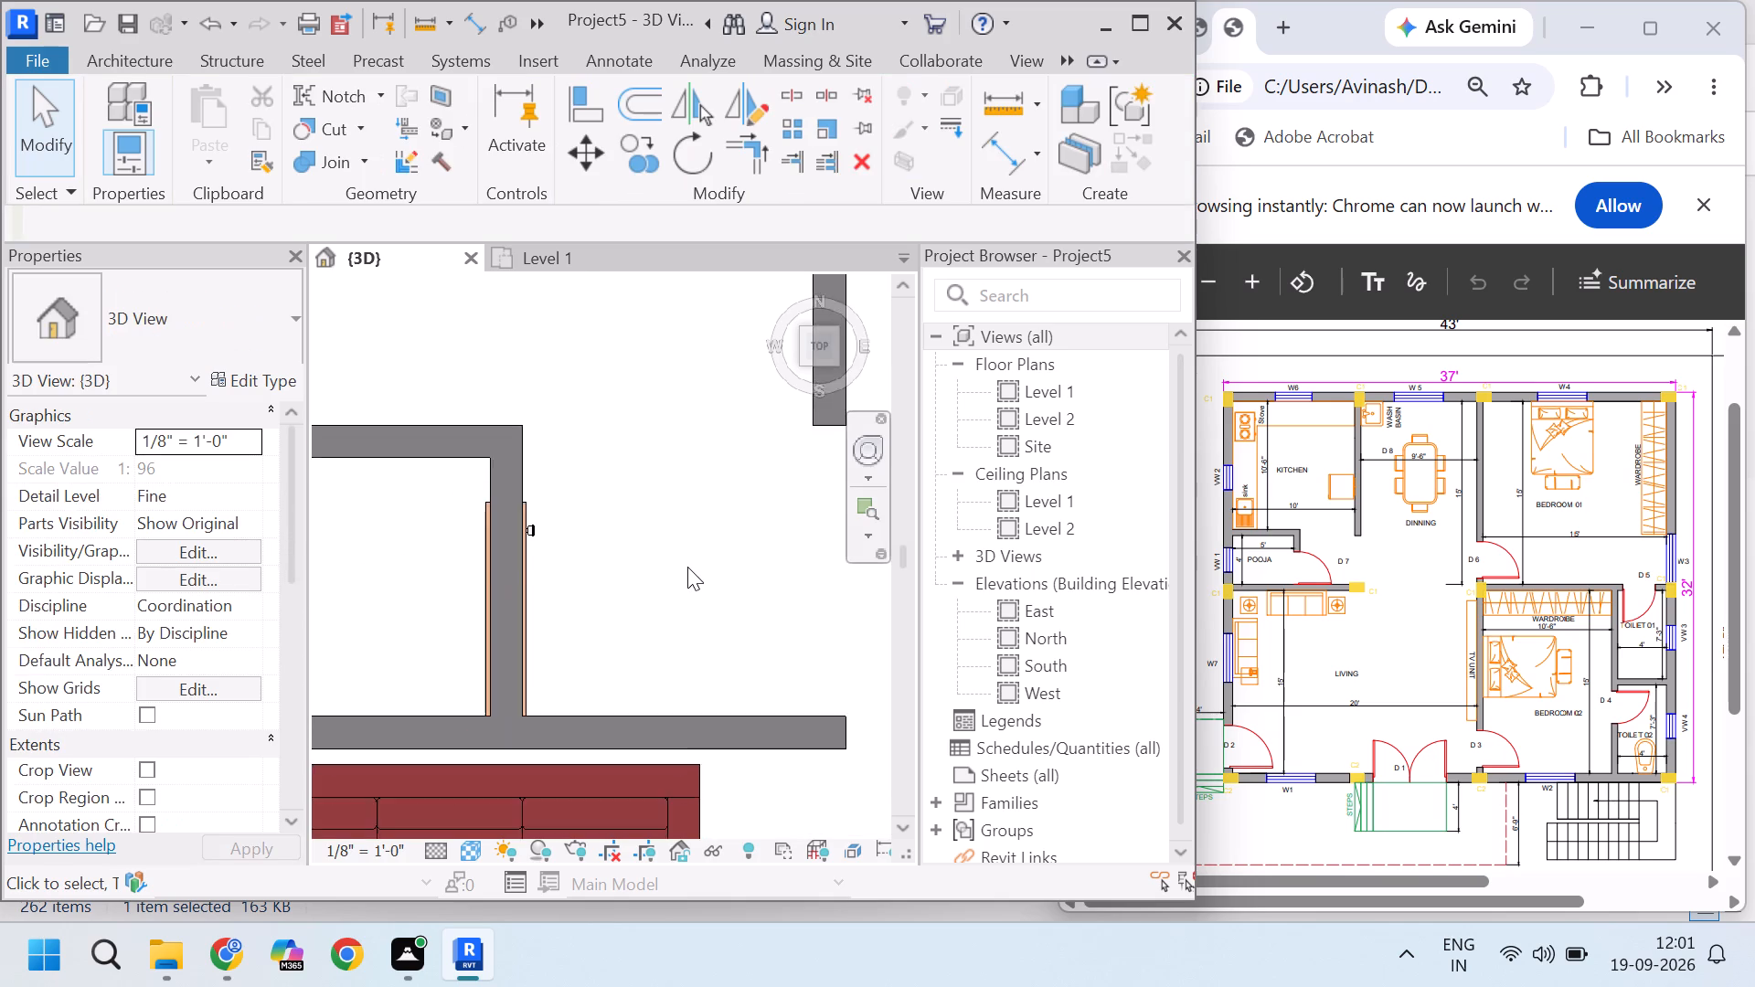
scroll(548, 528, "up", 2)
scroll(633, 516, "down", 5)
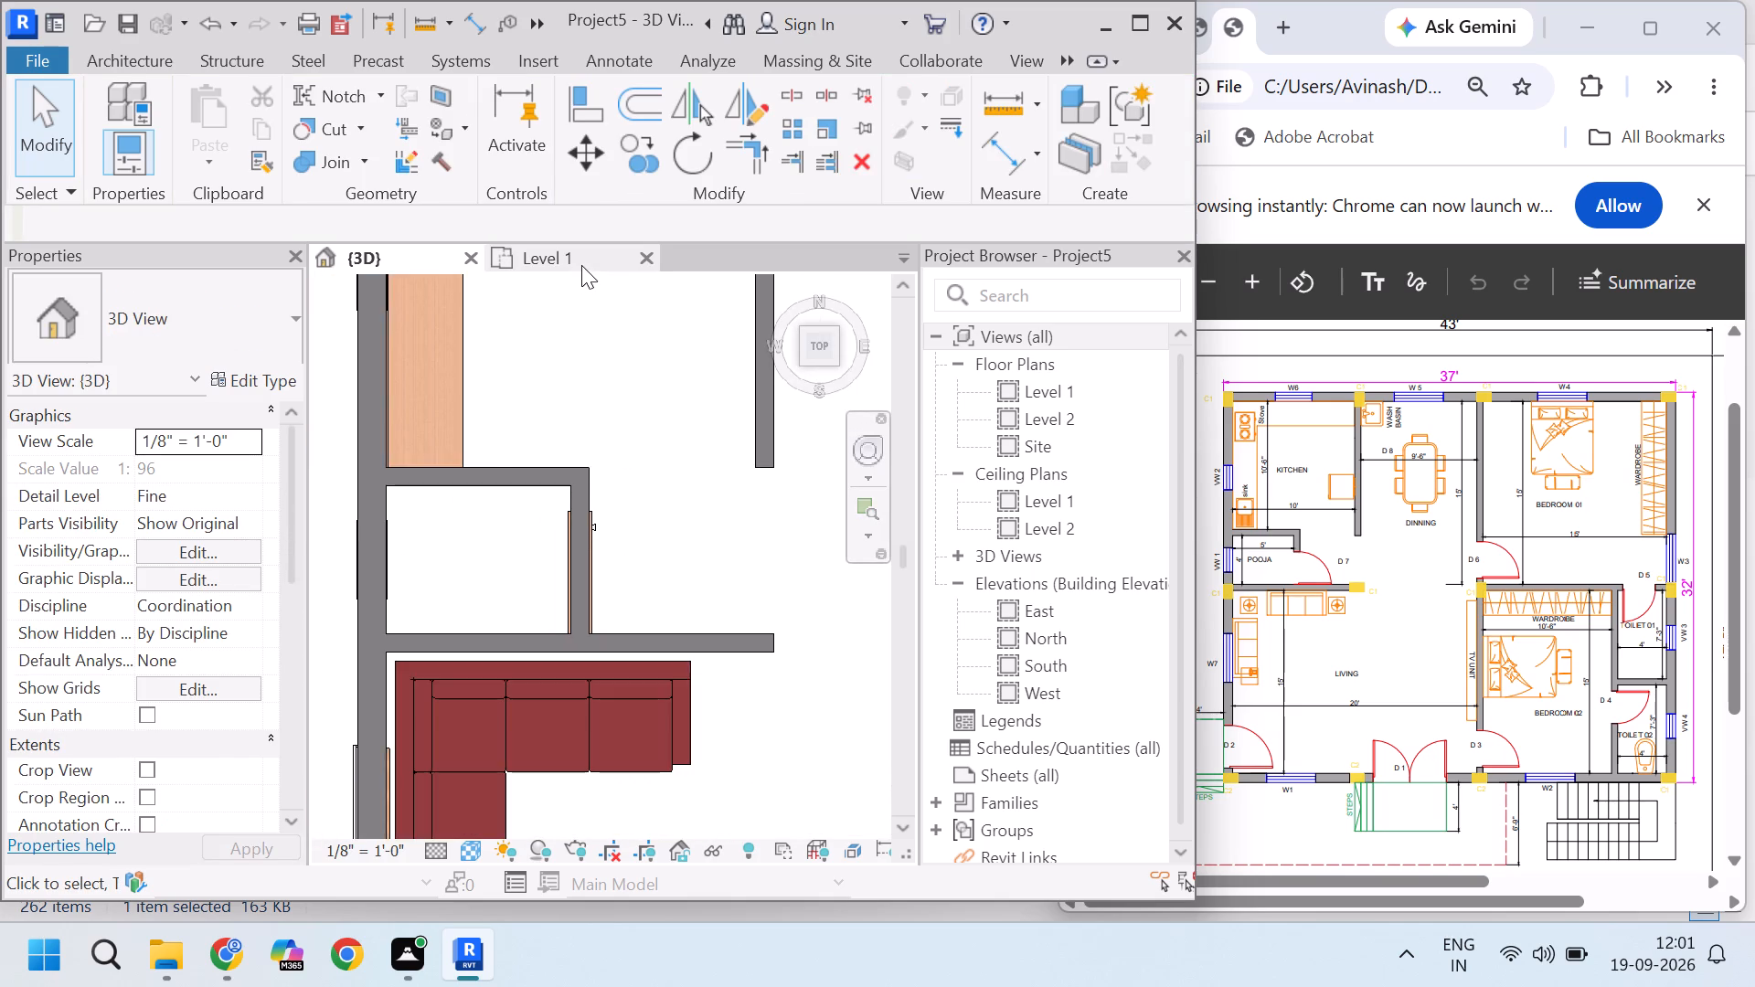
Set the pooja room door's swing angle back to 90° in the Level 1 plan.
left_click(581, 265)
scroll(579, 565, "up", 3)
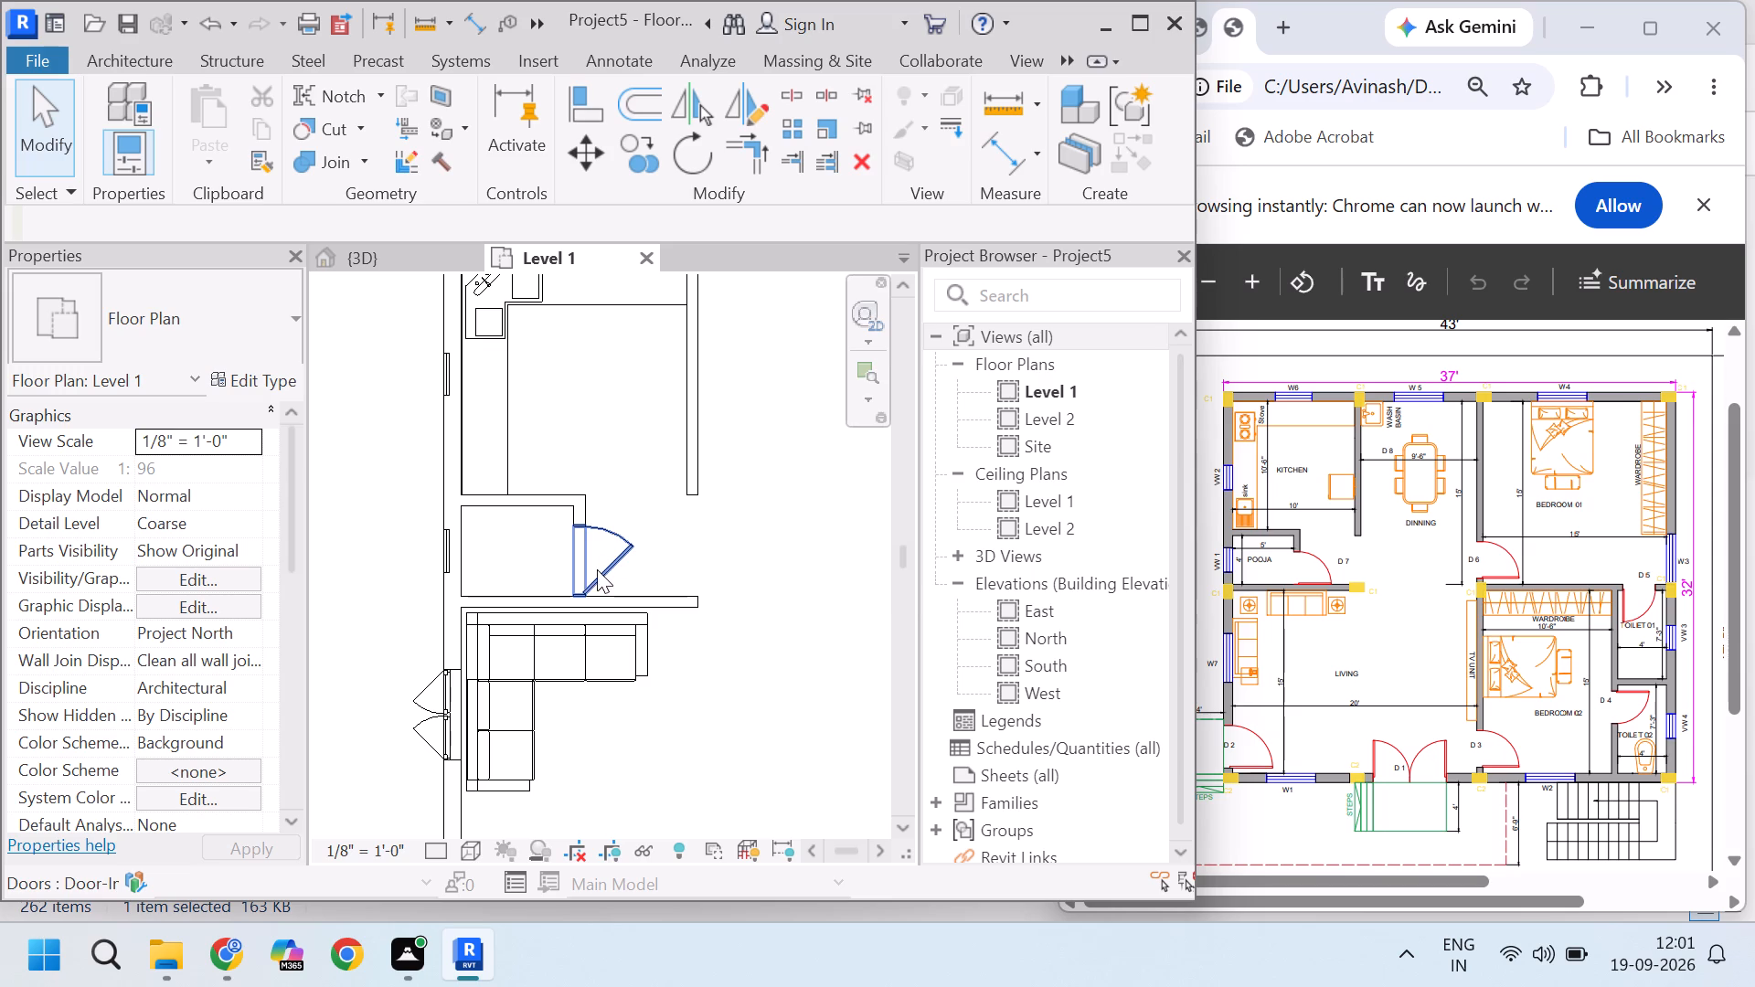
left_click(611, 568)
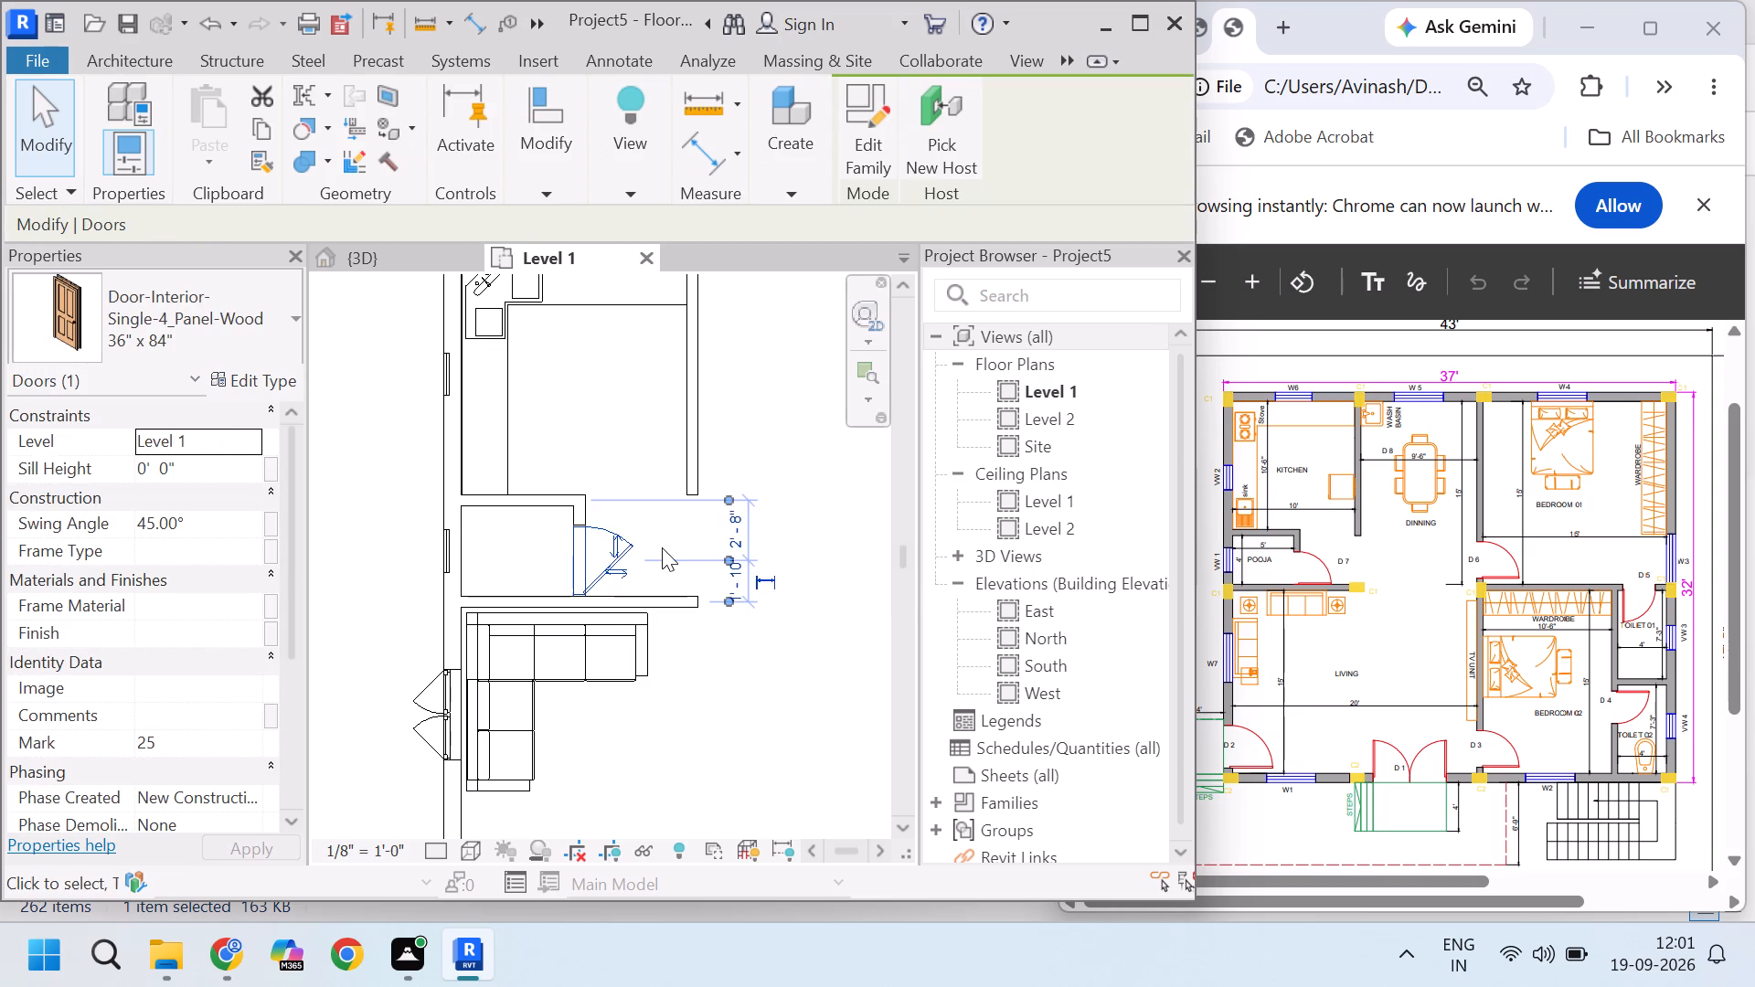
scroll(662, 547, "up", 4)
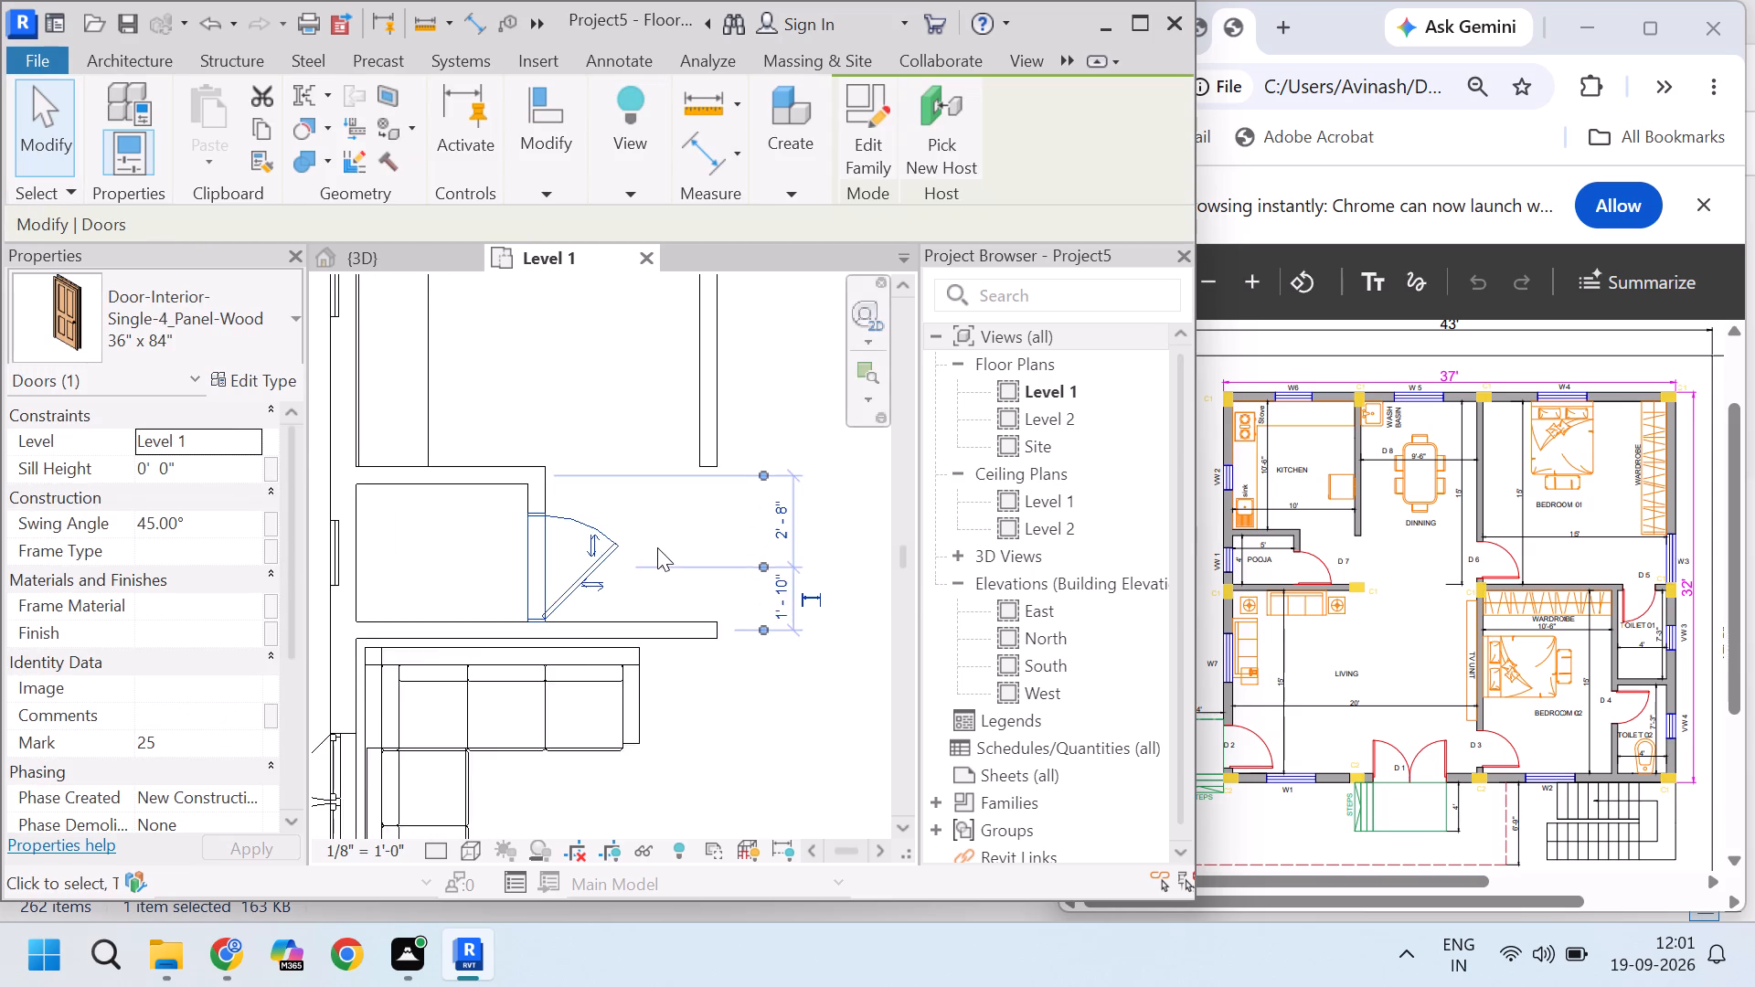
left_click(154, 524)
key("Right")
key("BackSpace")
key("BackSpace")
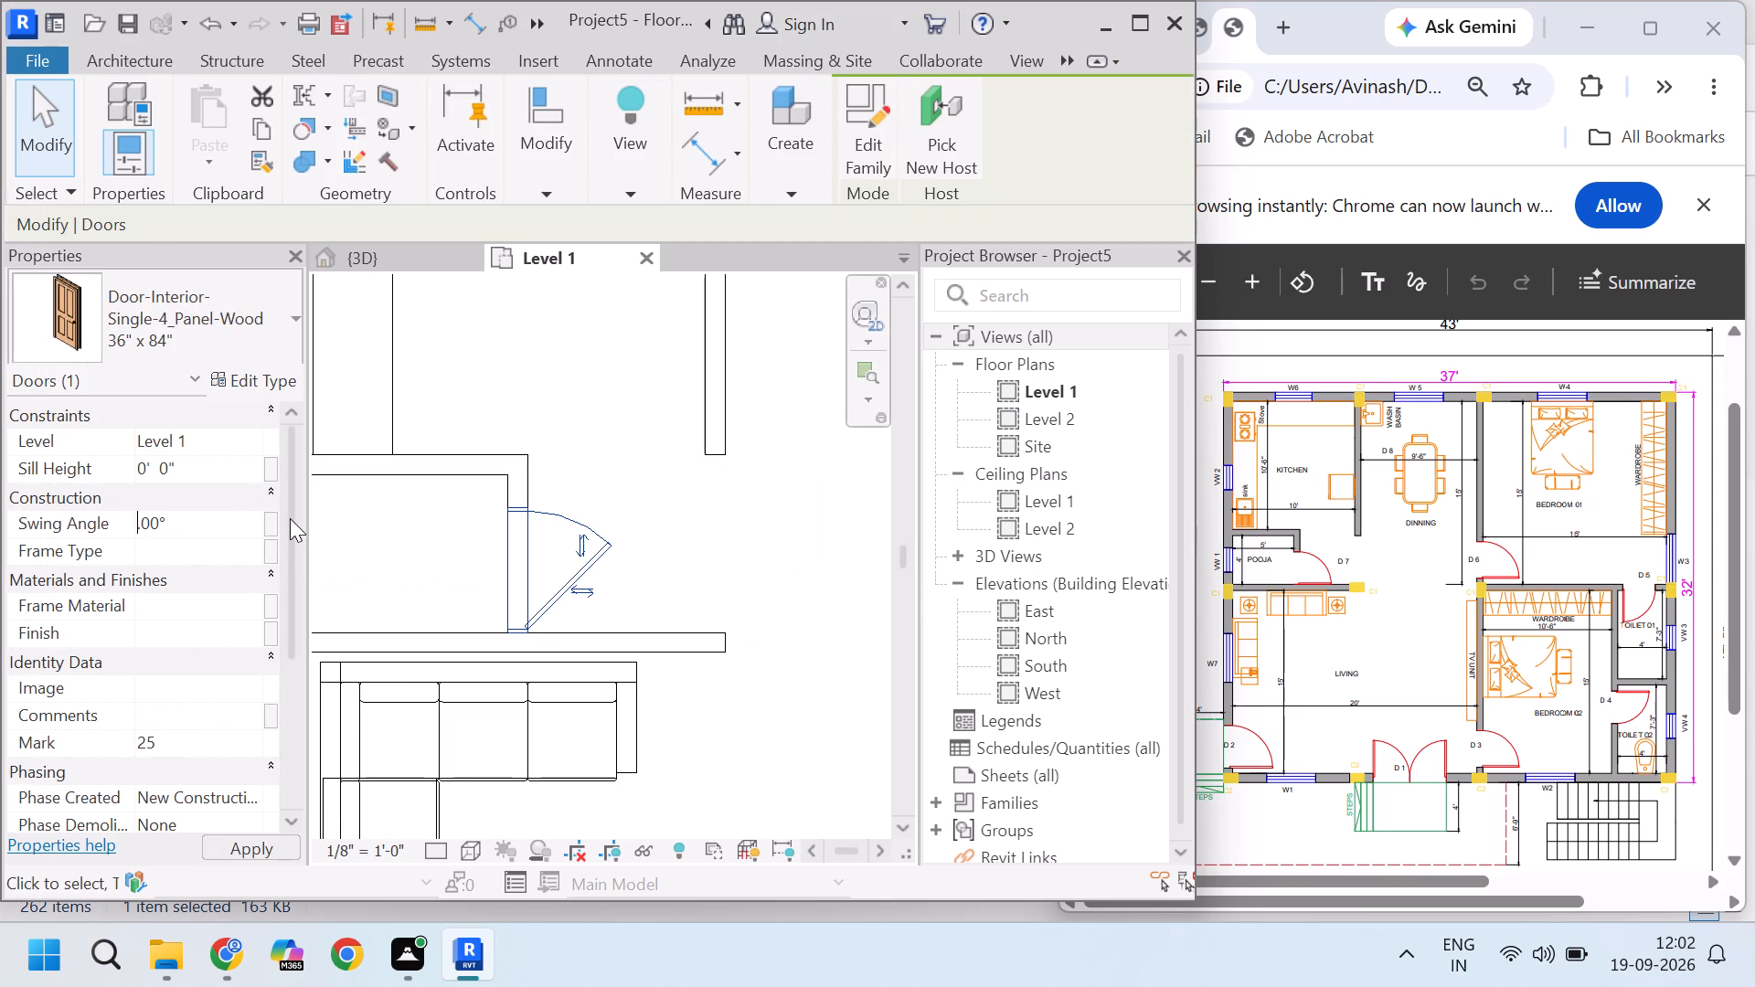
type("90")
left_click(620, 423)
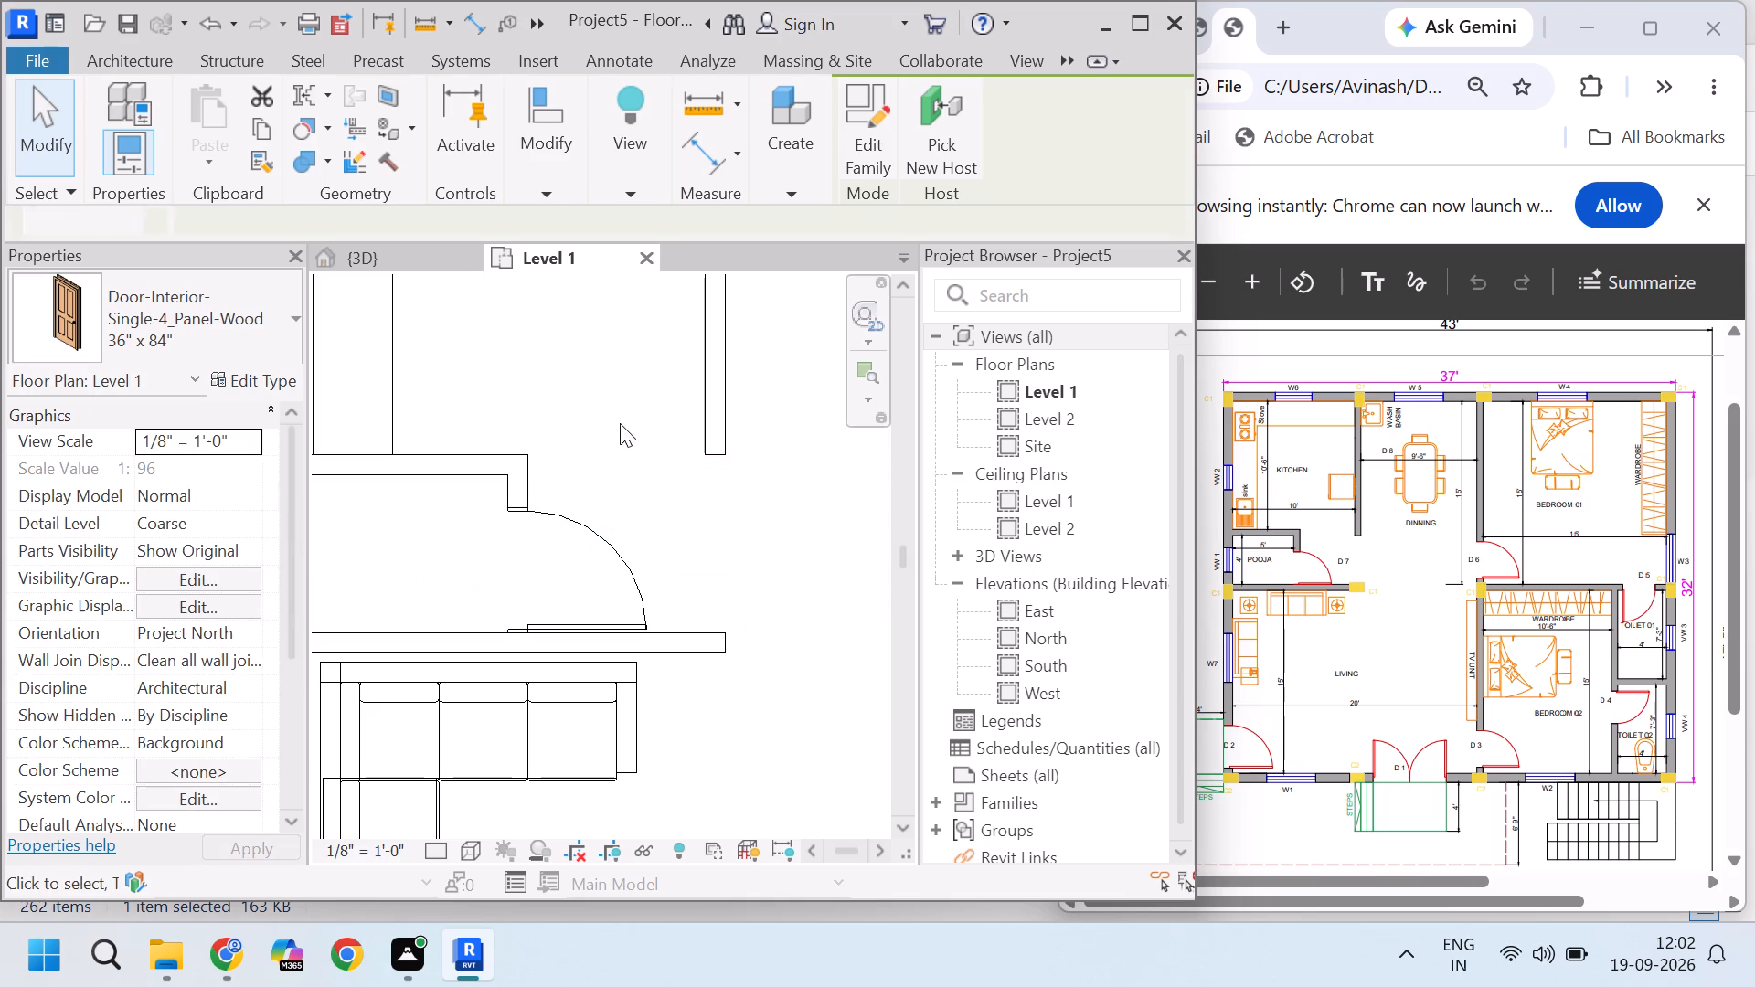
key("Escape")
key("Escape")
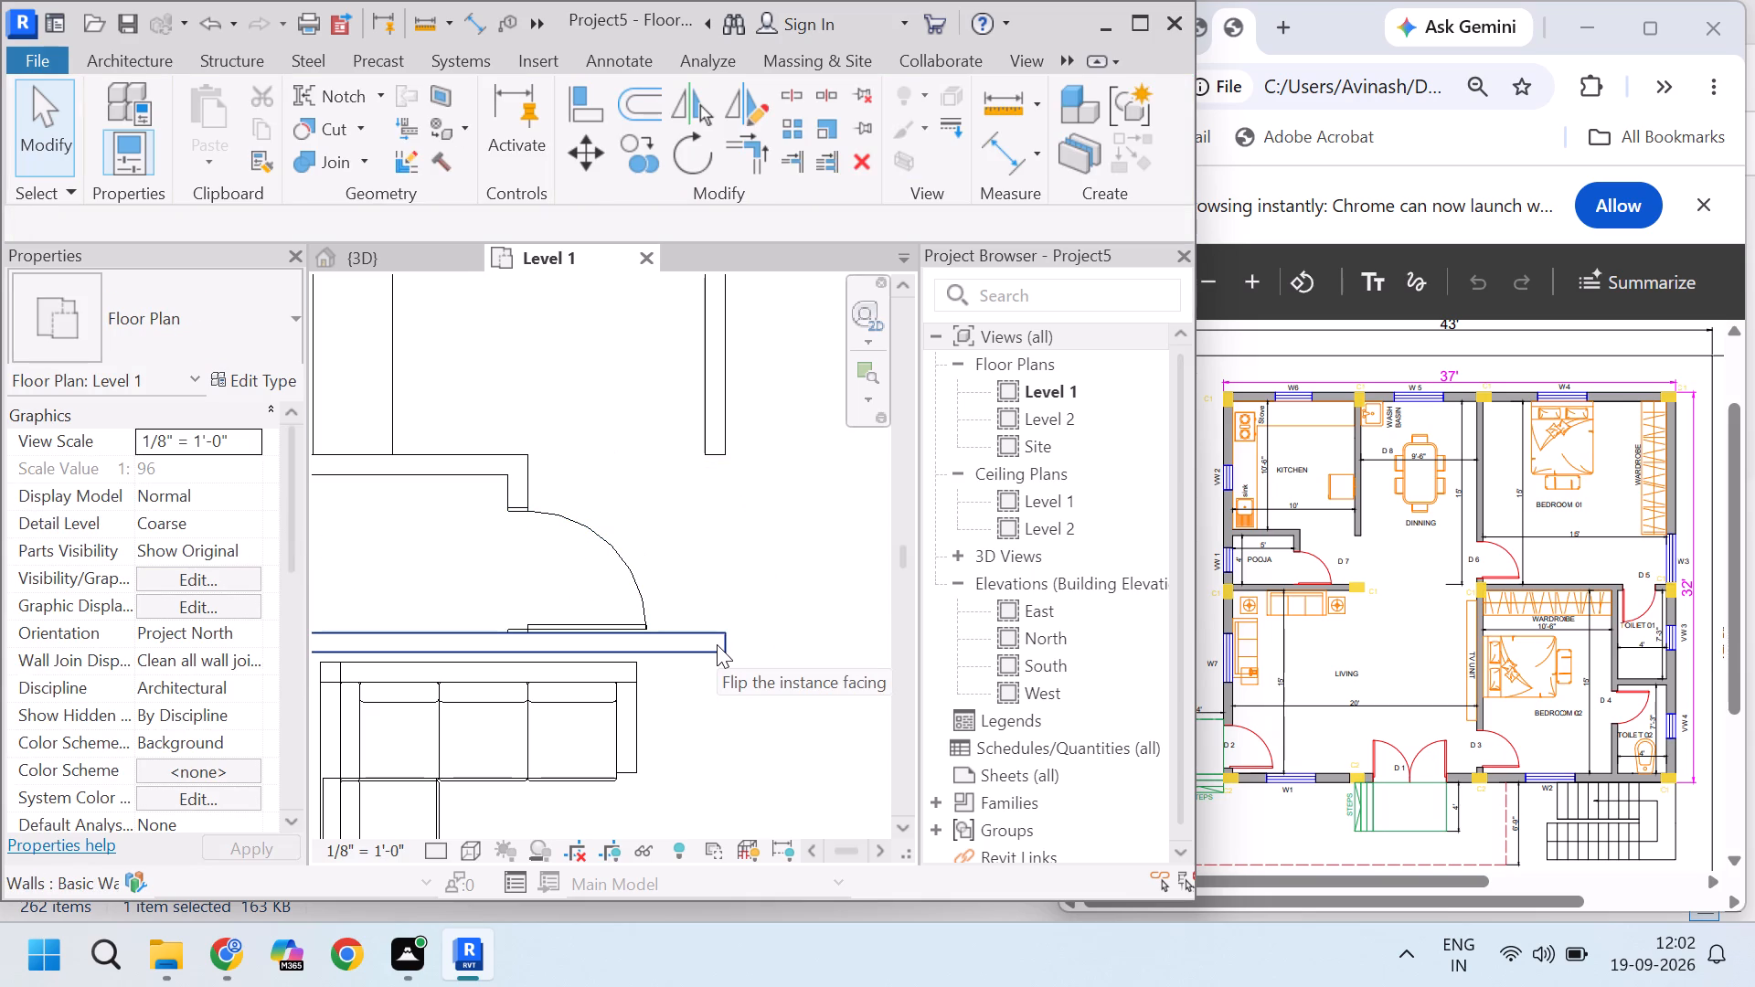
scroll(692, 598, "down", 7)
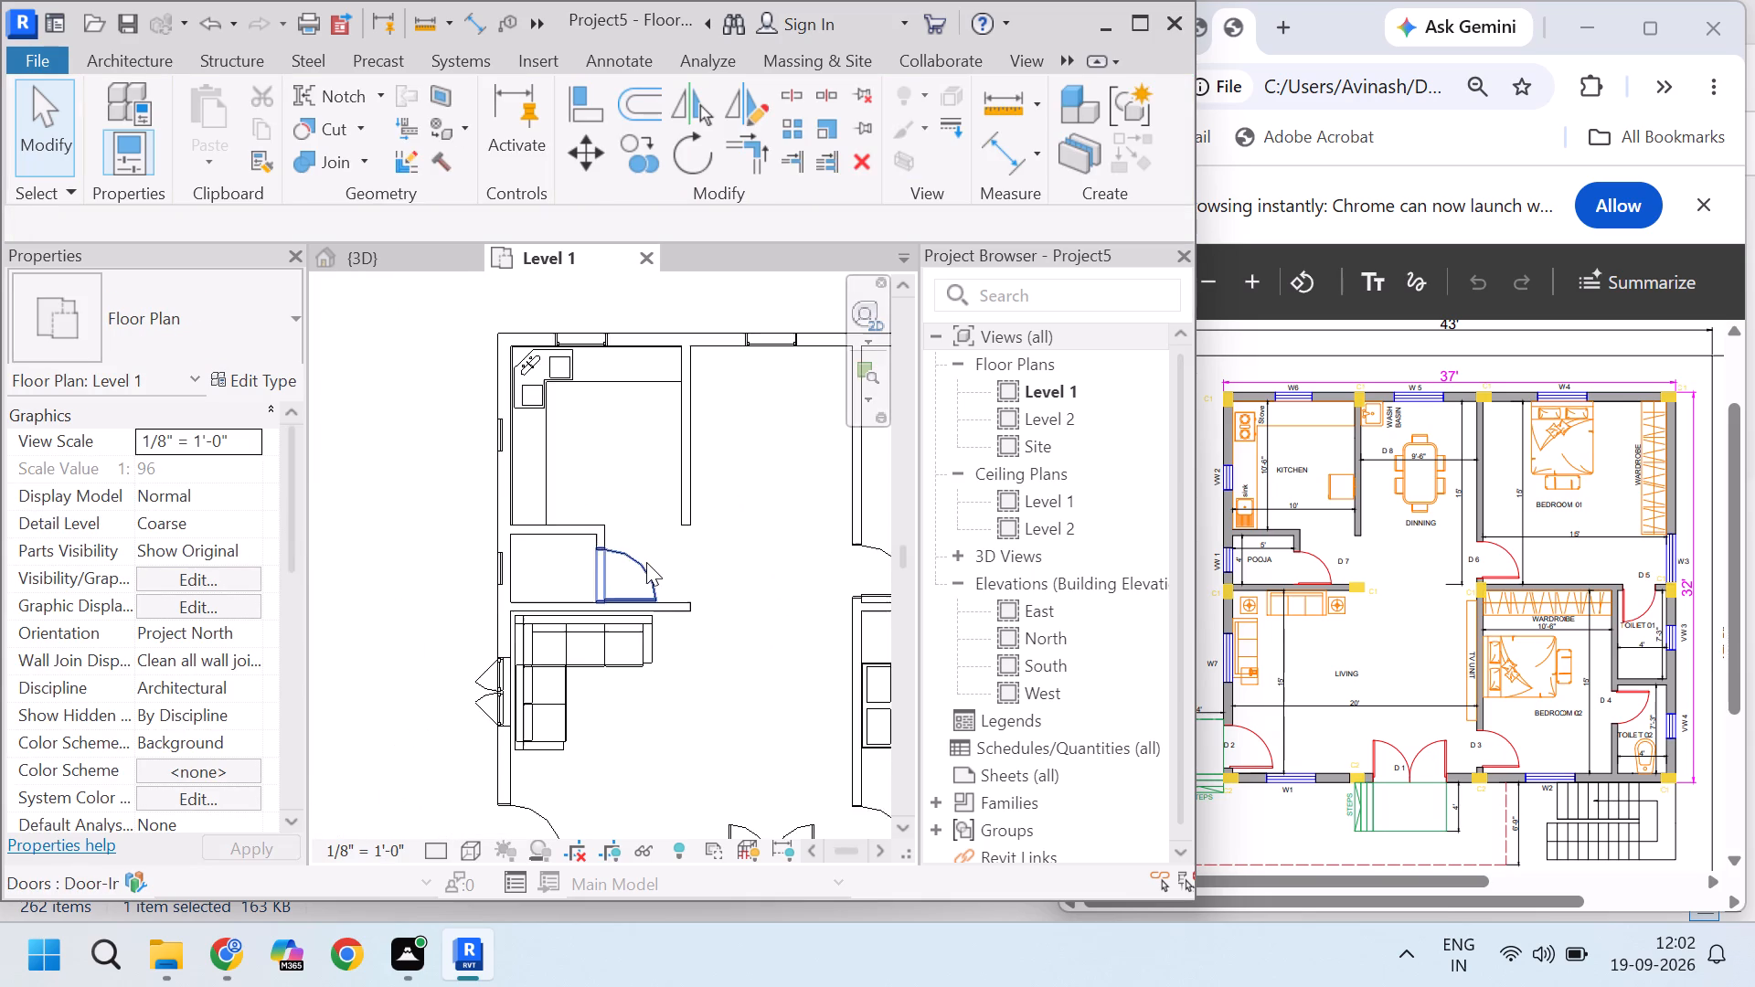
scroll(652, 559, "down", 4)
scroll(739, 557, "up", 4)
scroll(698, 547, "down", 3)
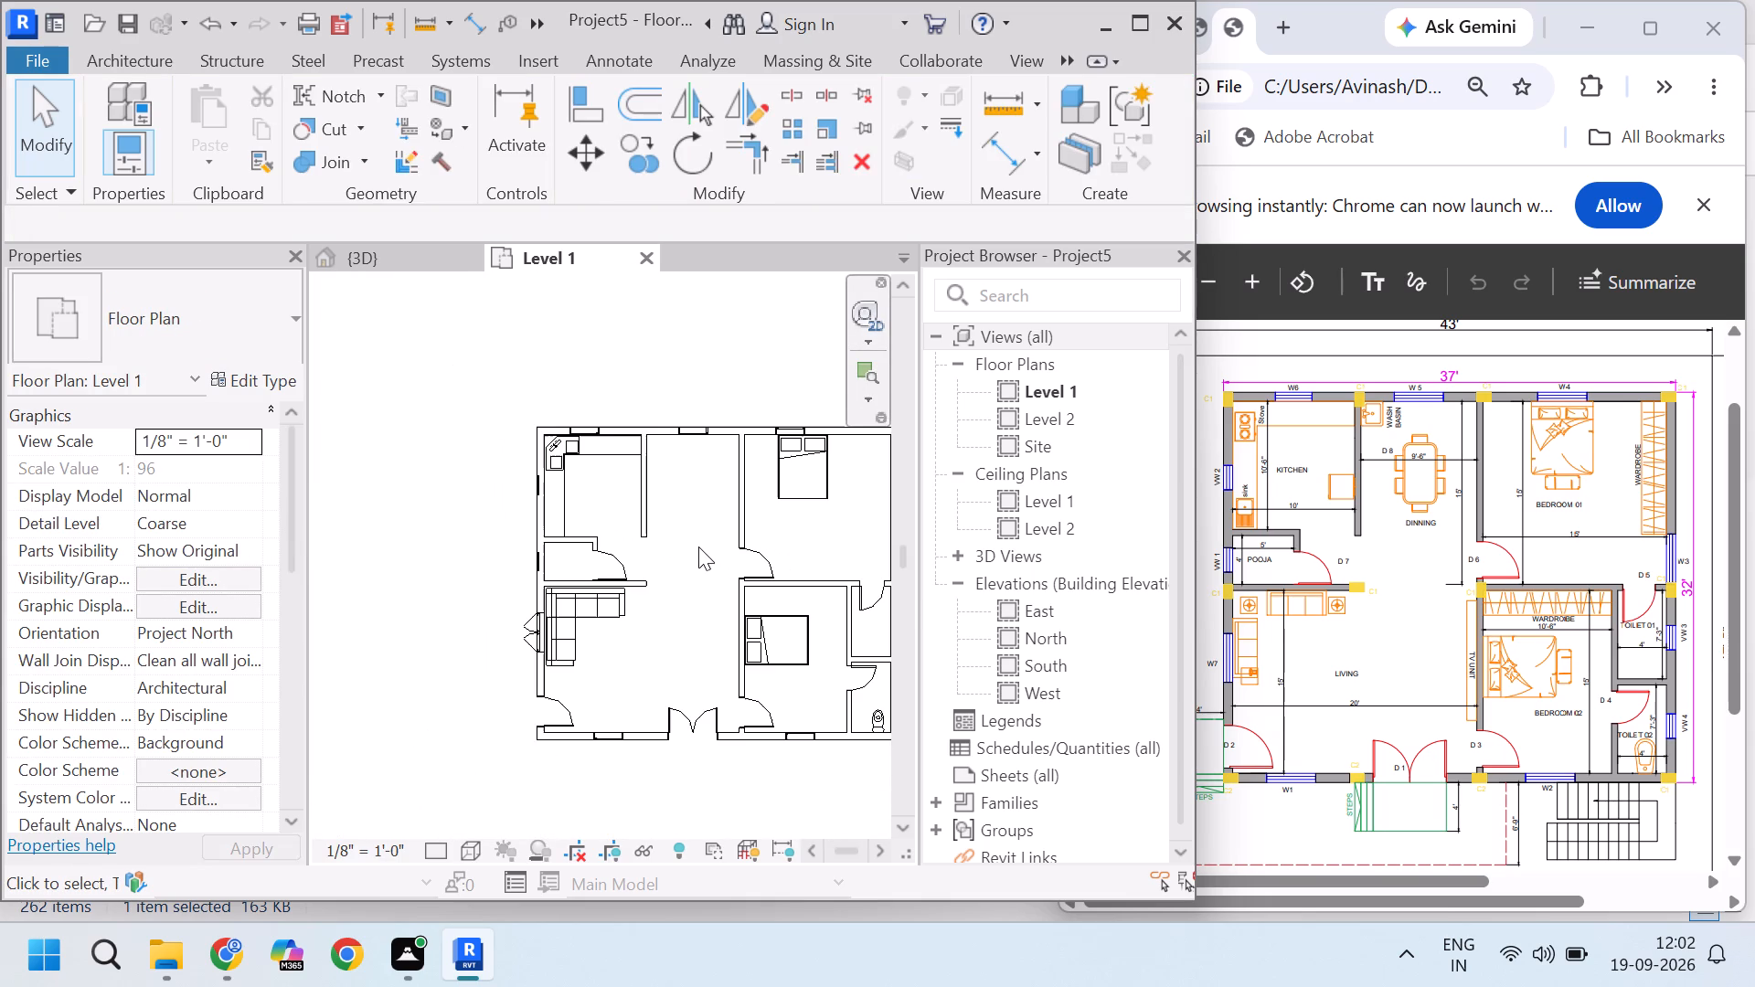
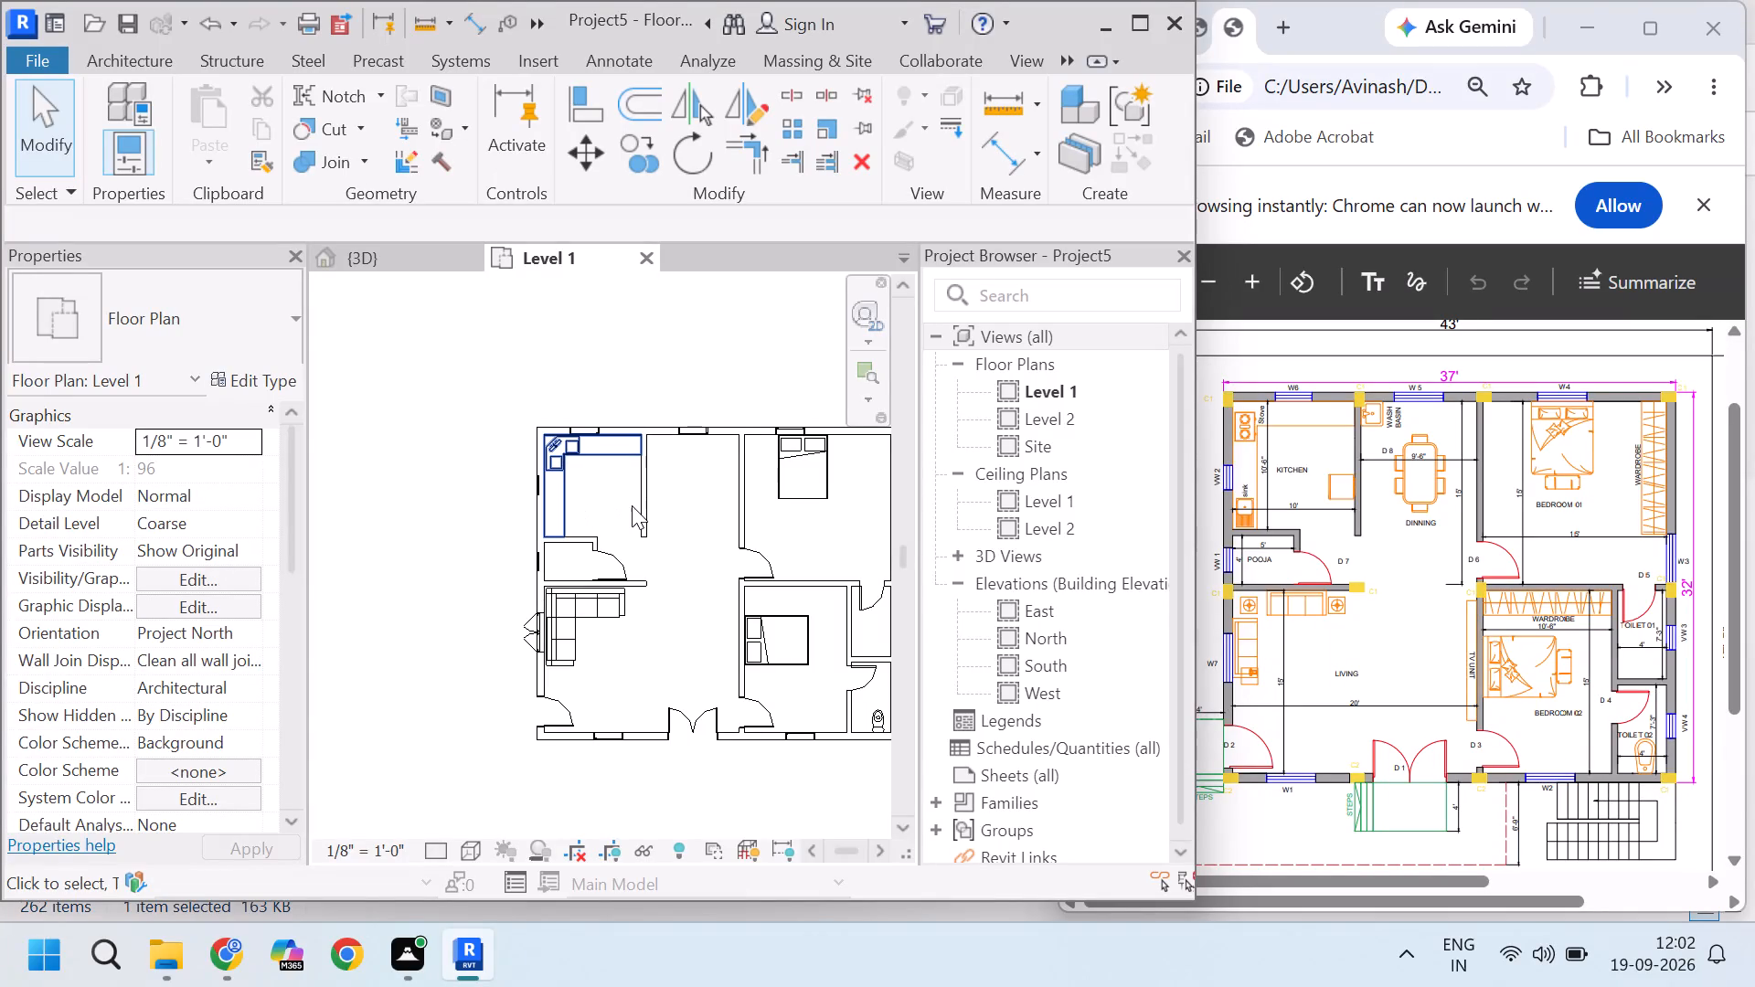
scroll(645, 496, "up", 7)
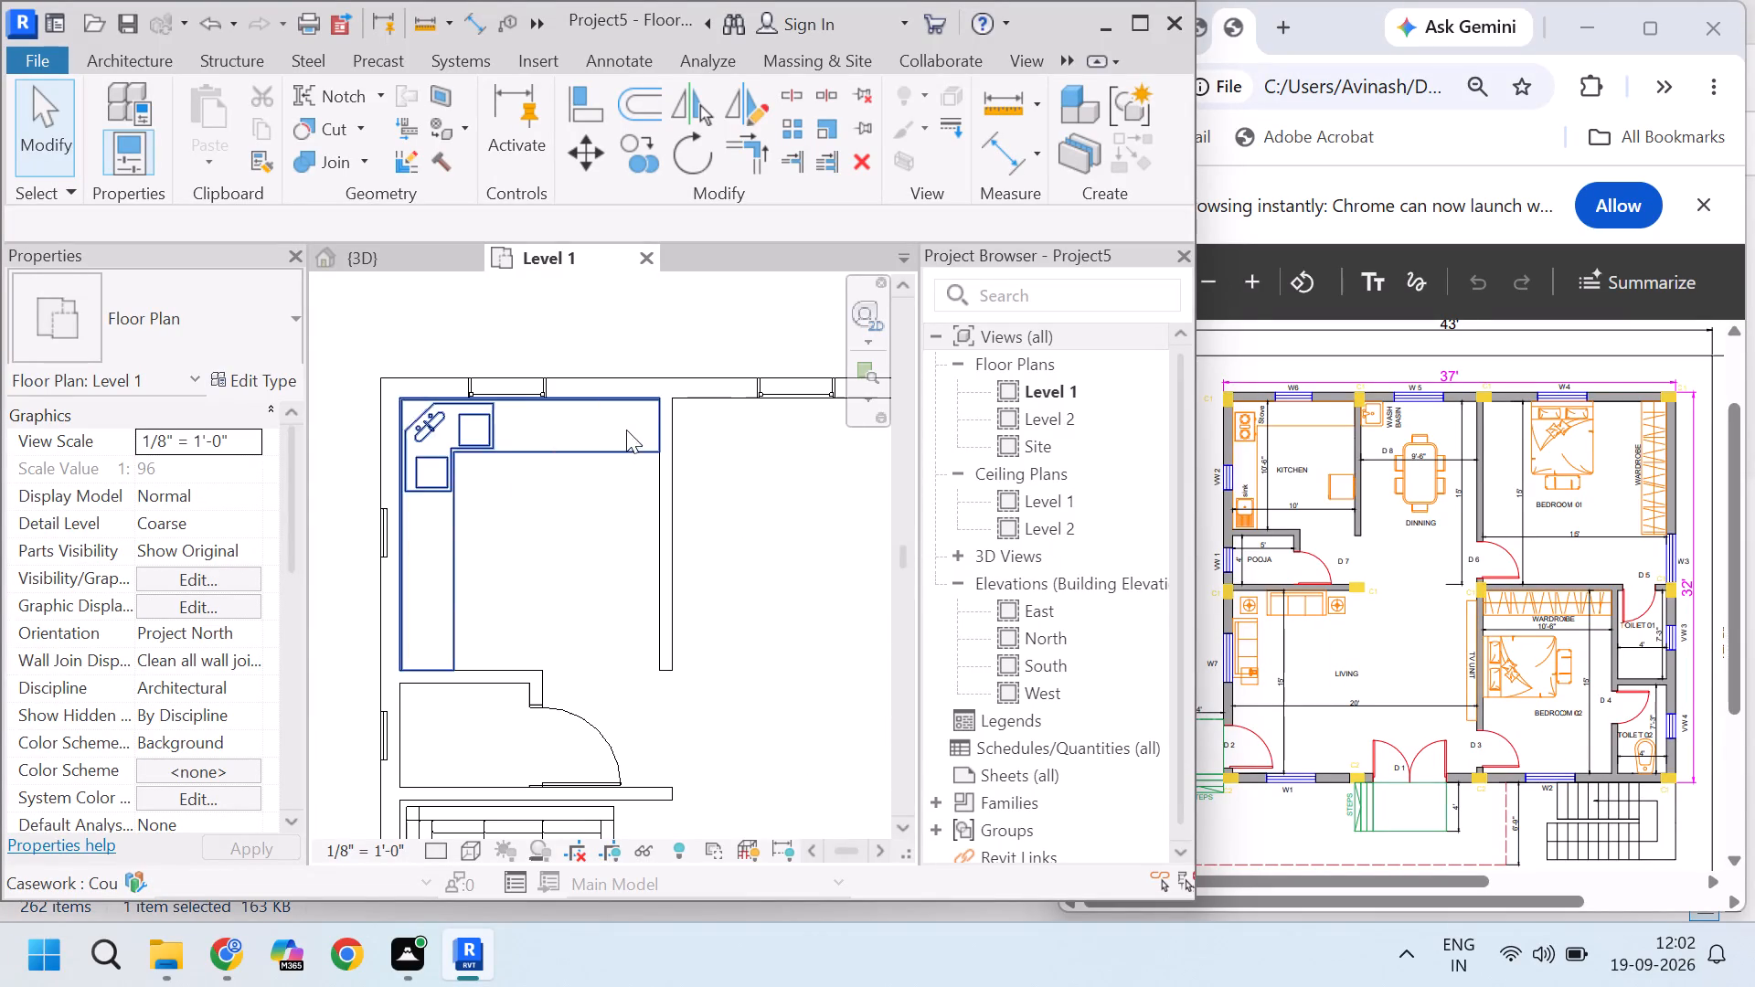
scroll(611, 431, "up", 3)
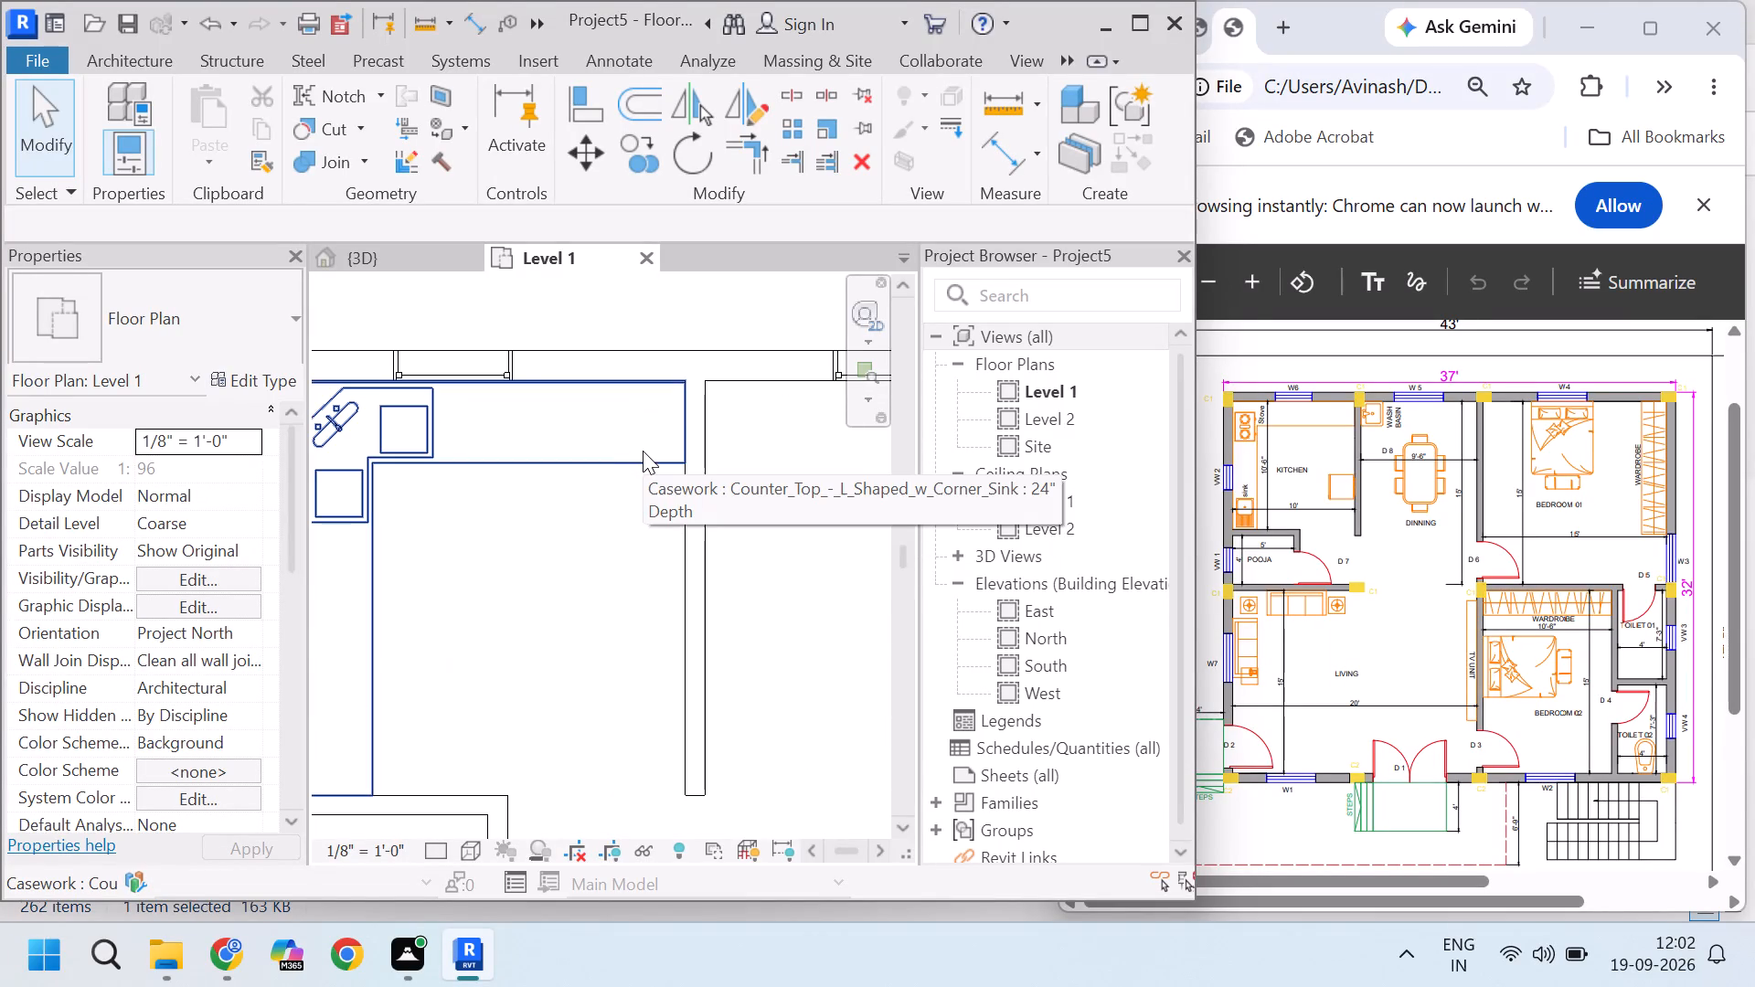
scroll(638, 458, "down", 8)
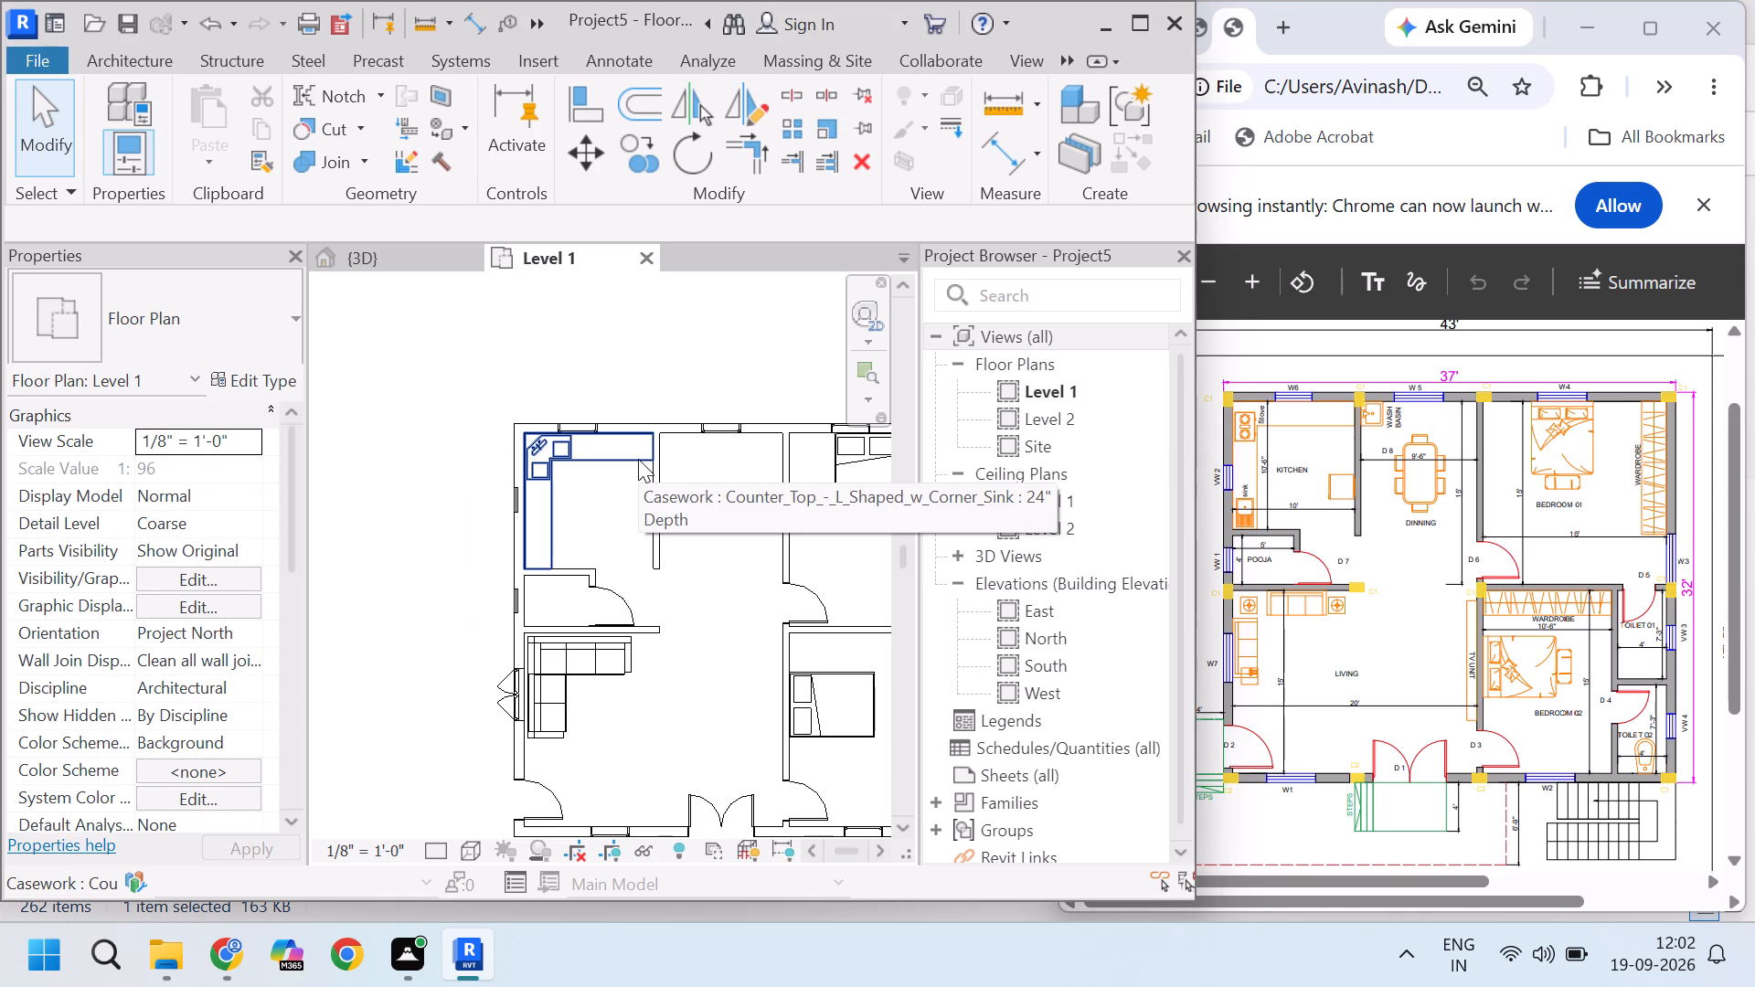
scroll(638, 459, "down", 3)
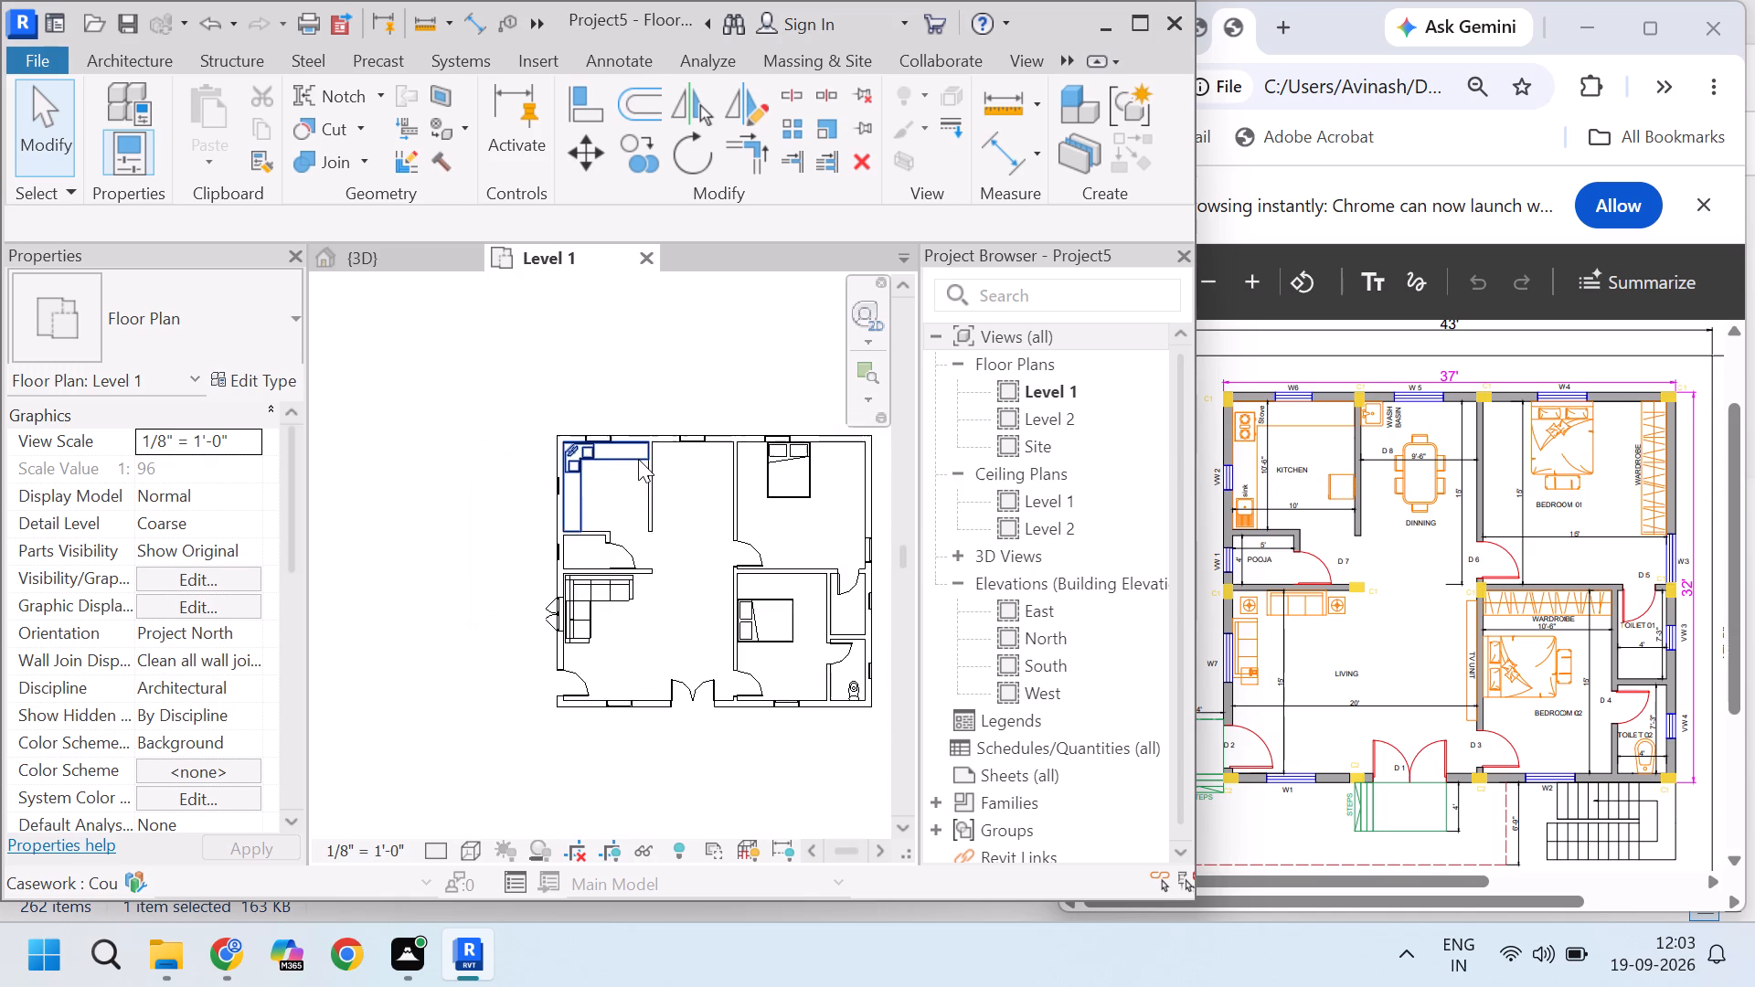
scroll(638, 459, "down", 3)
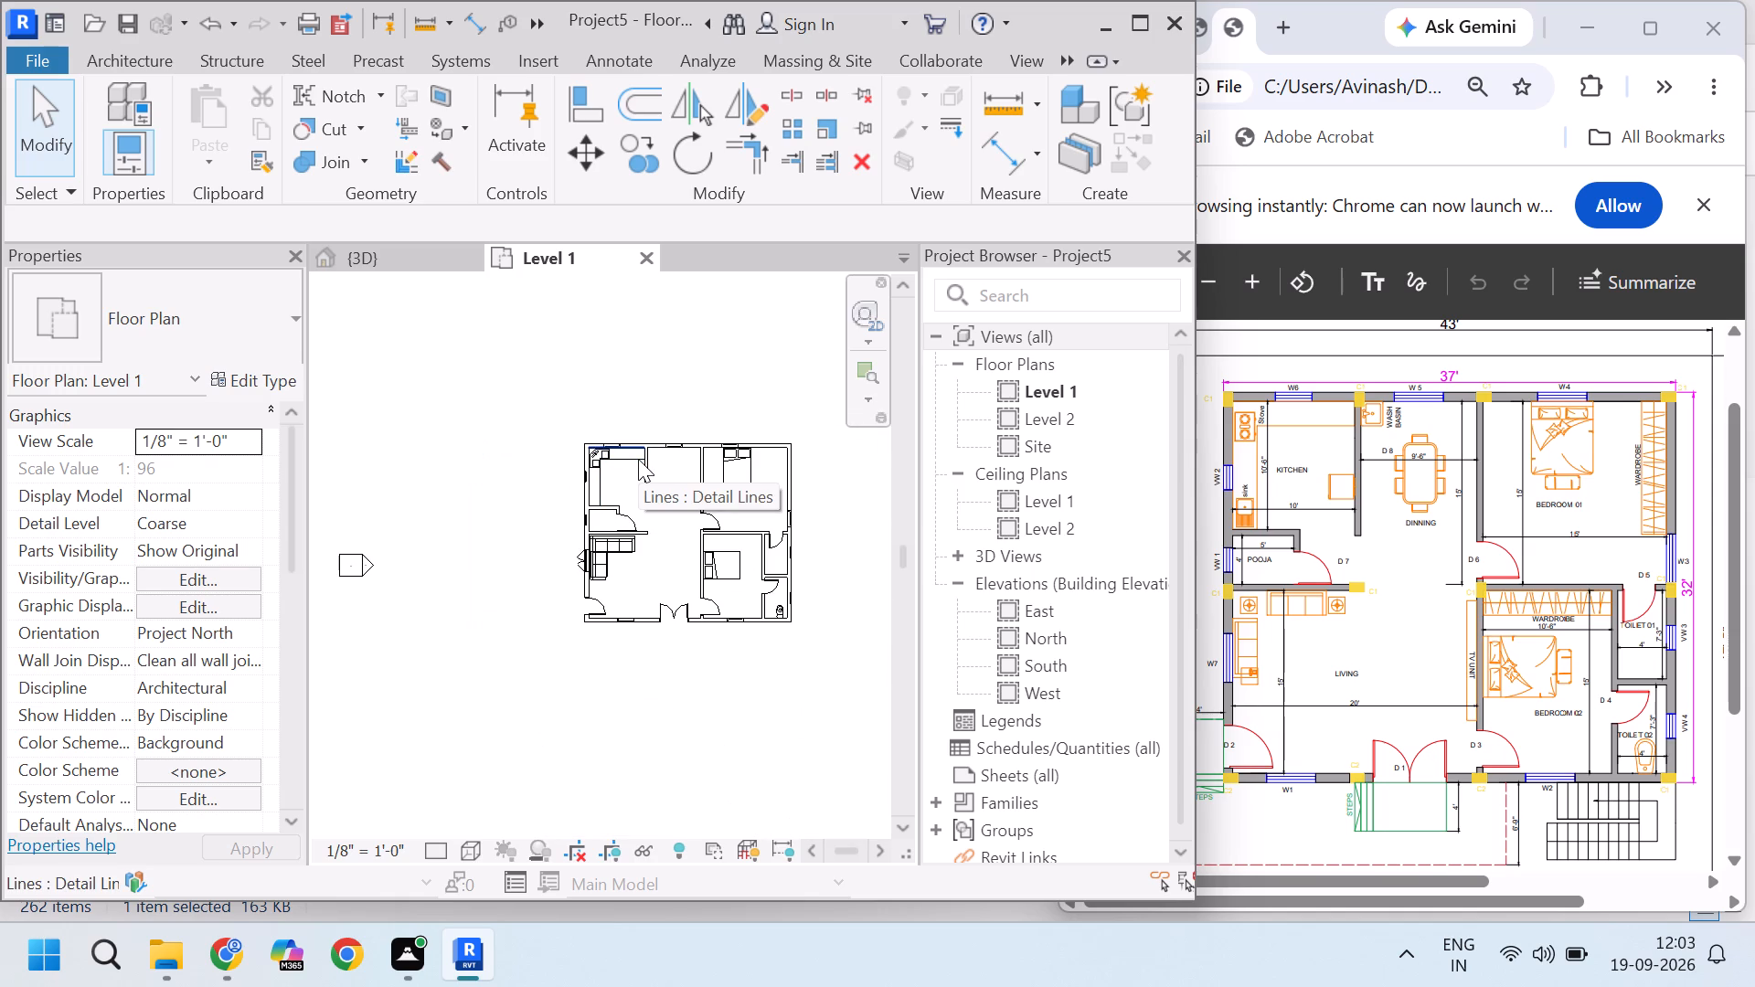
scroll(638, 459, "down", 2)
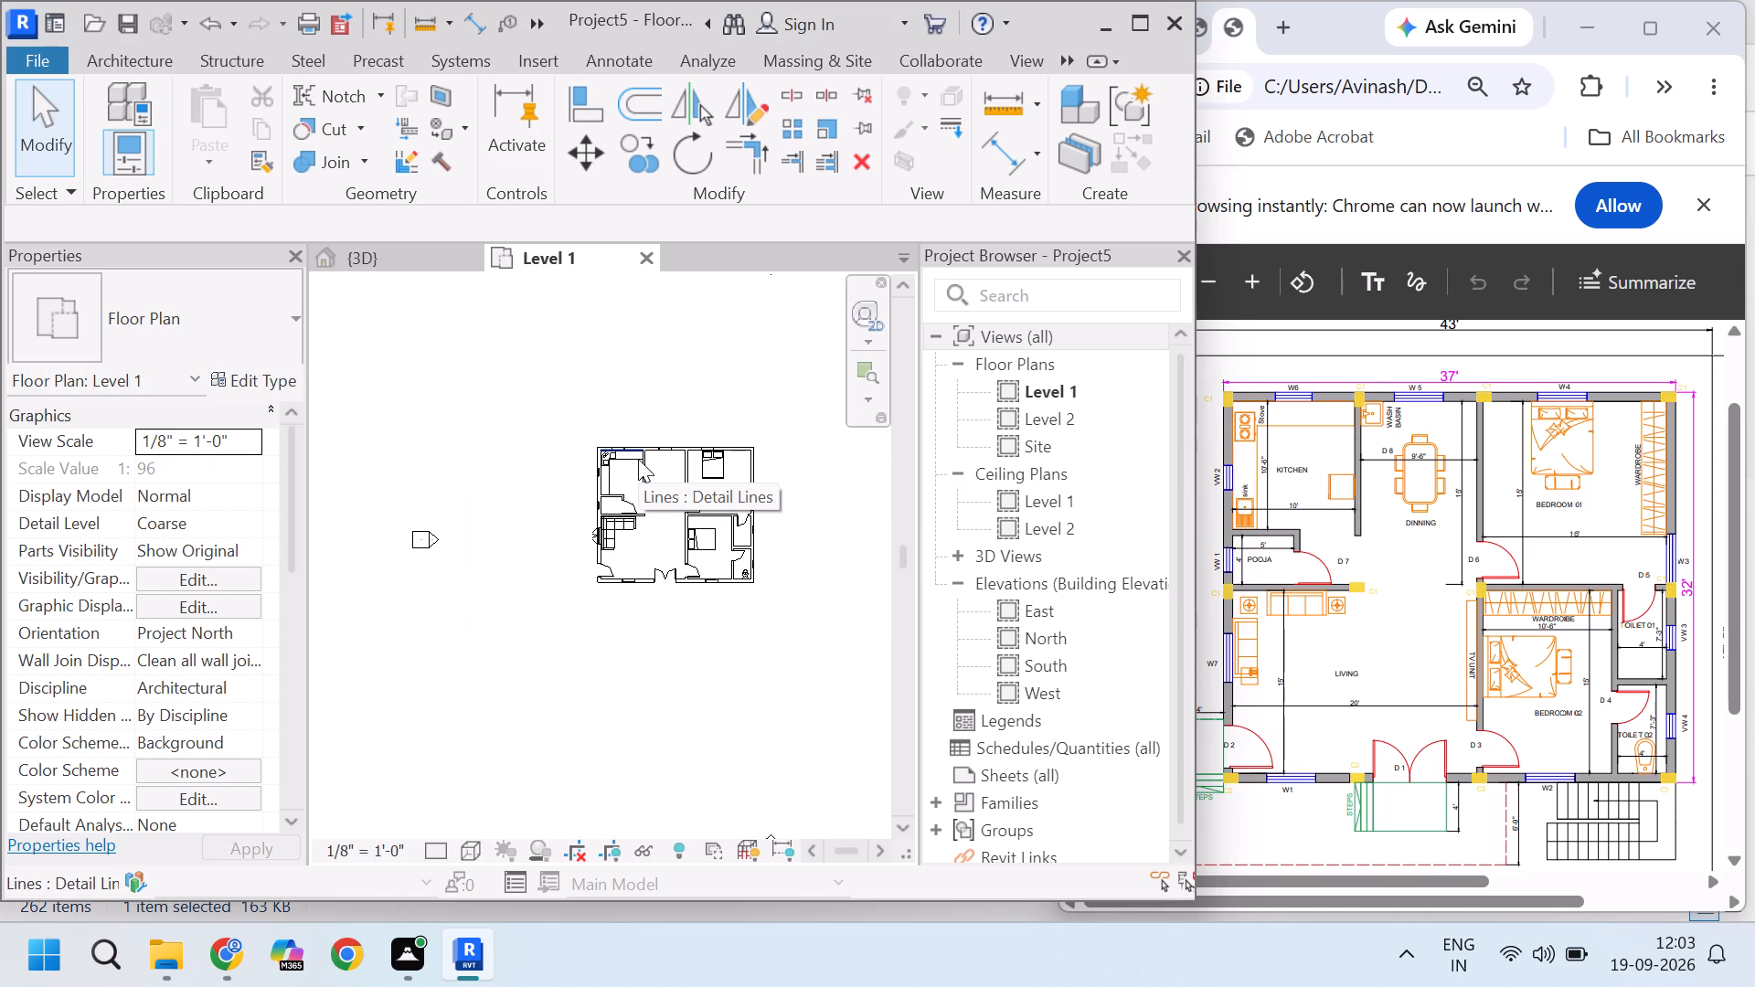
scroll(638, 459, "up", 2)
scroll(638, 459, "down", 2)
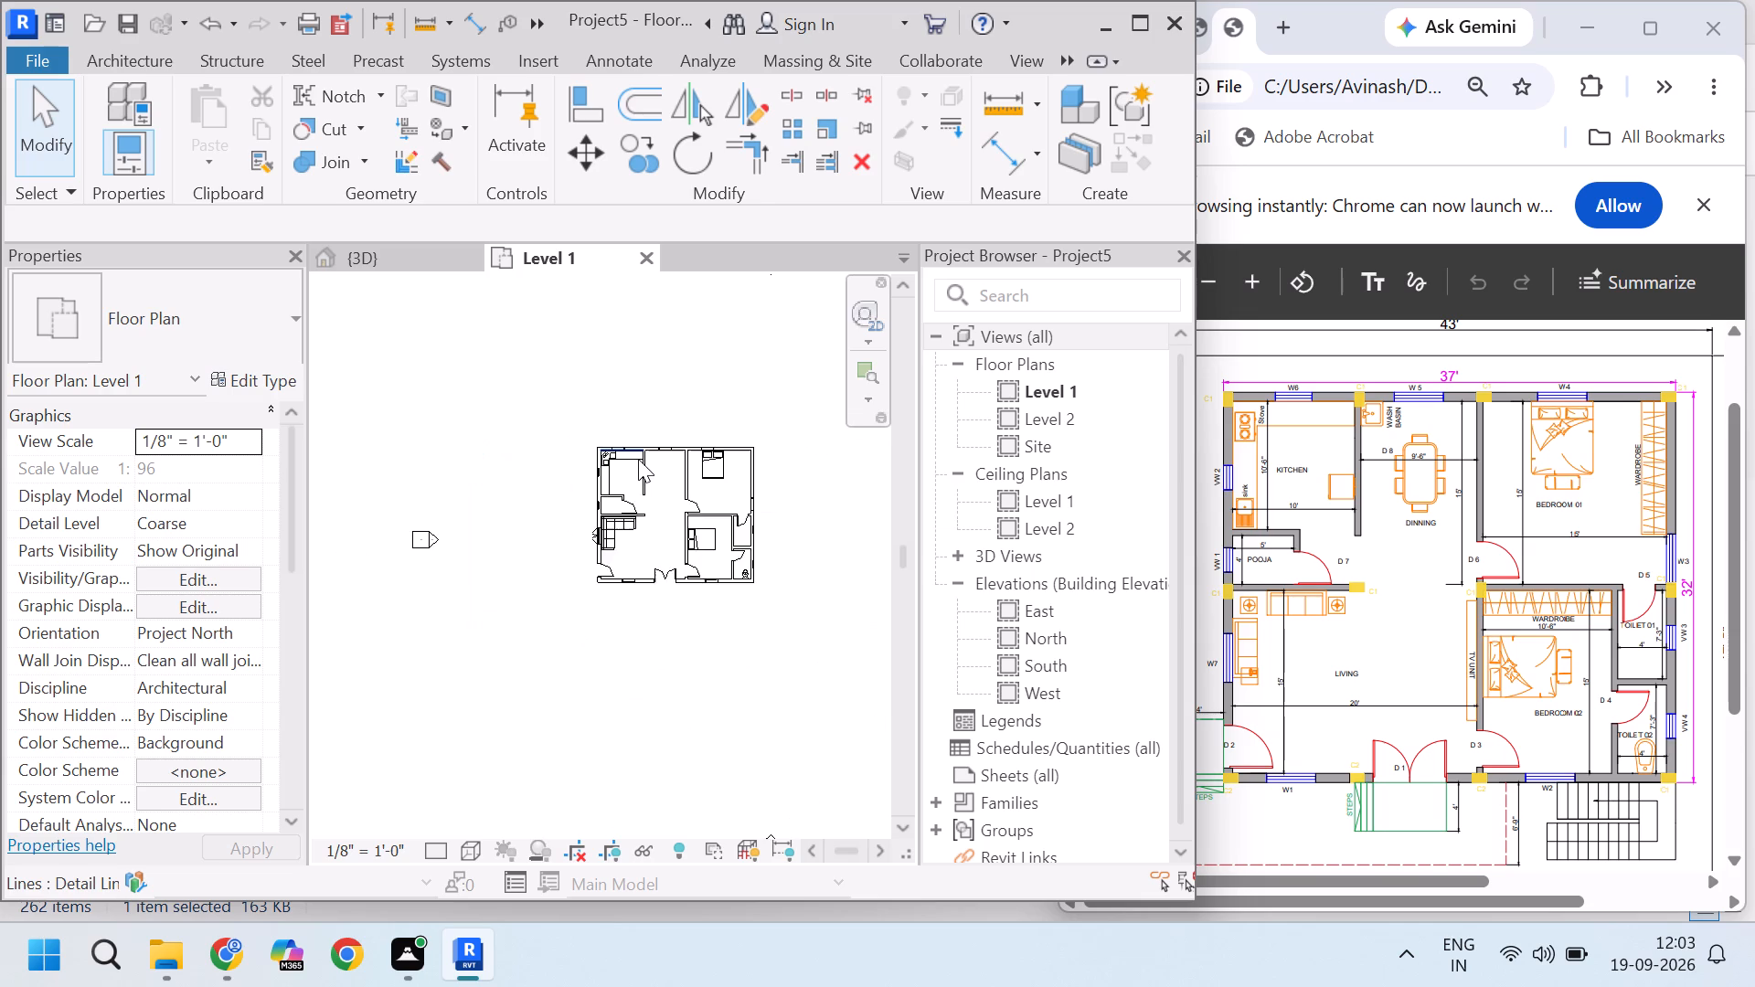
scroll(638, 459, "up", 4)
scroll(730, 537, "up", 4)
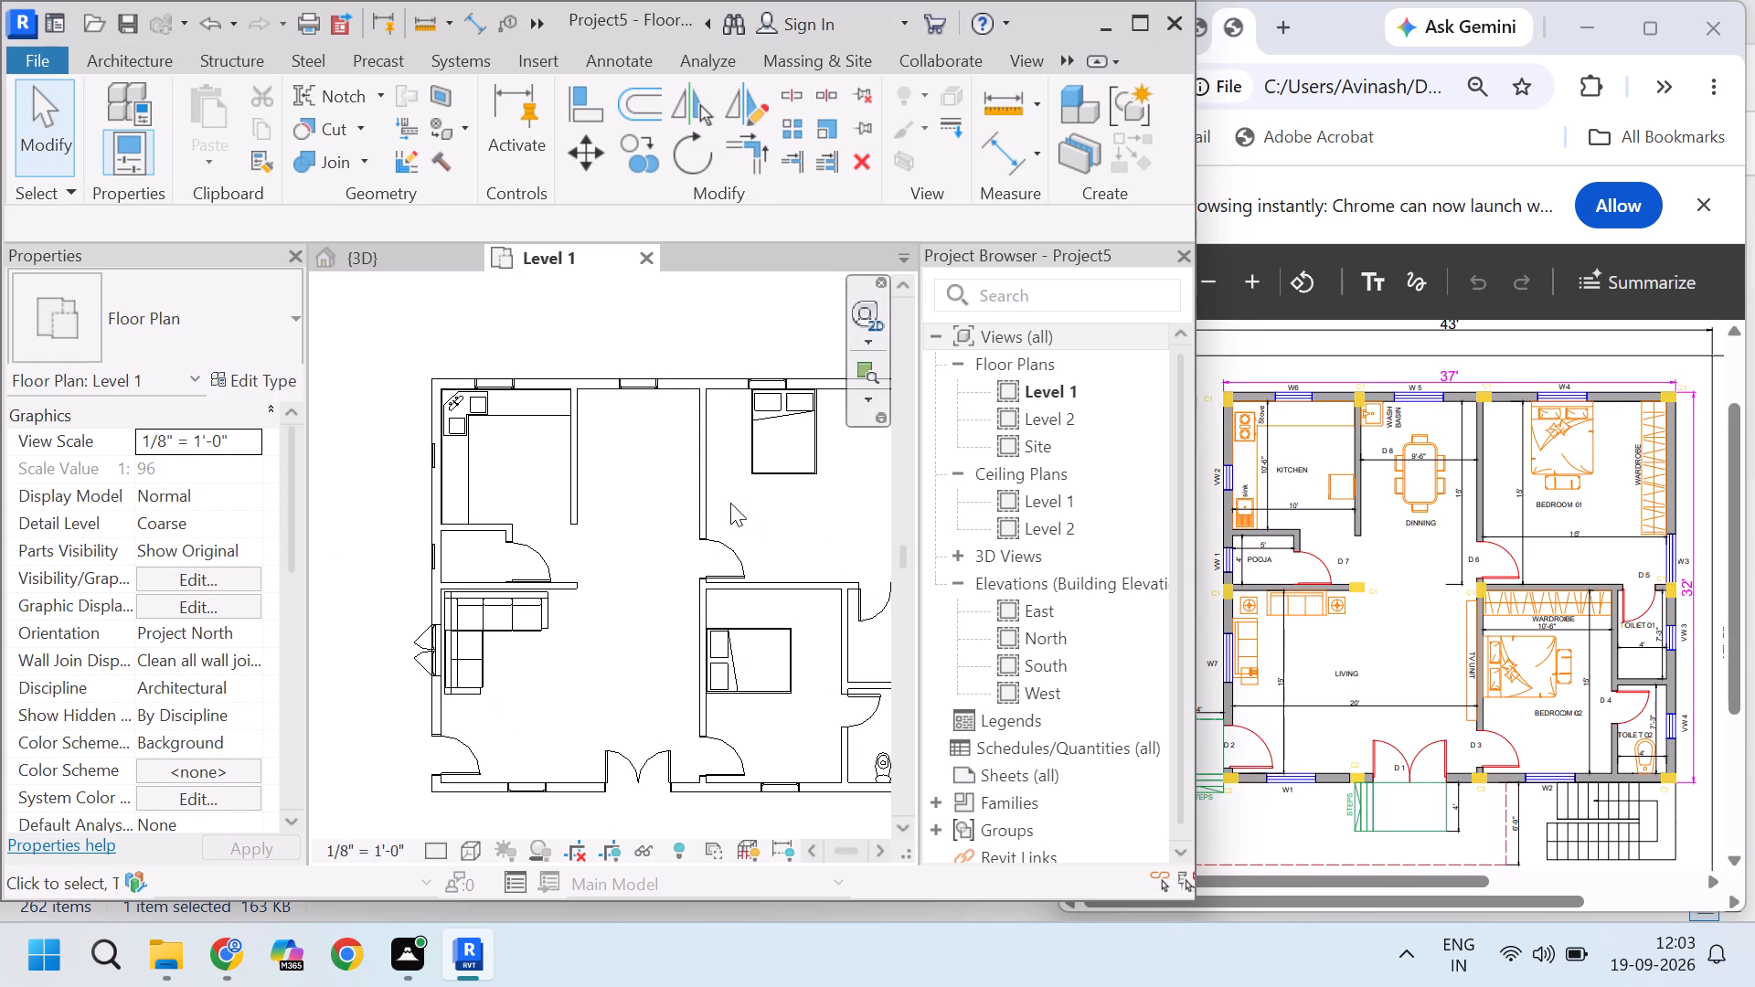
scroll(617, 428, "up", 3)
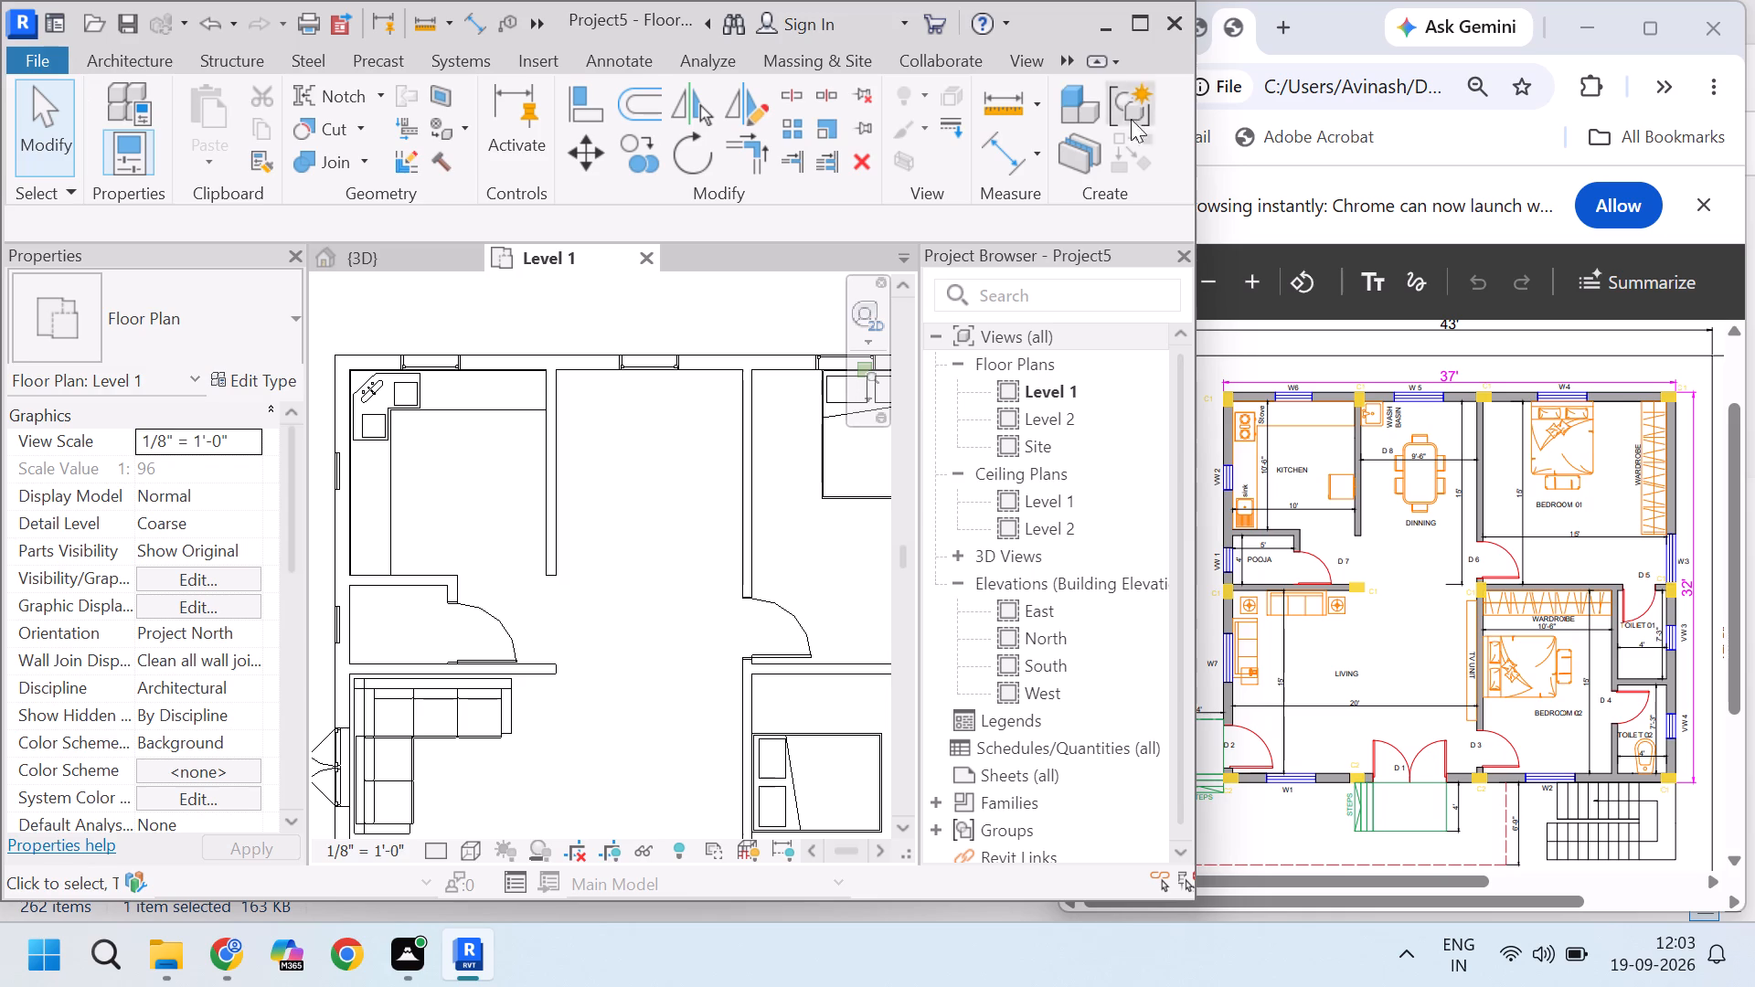
Start loading a family for component placement and browse to the C: drive's ProgramData > Autodesk > RVT 2024 > Libraries folder.
left_click(159, 67)
left_click(291, 138)
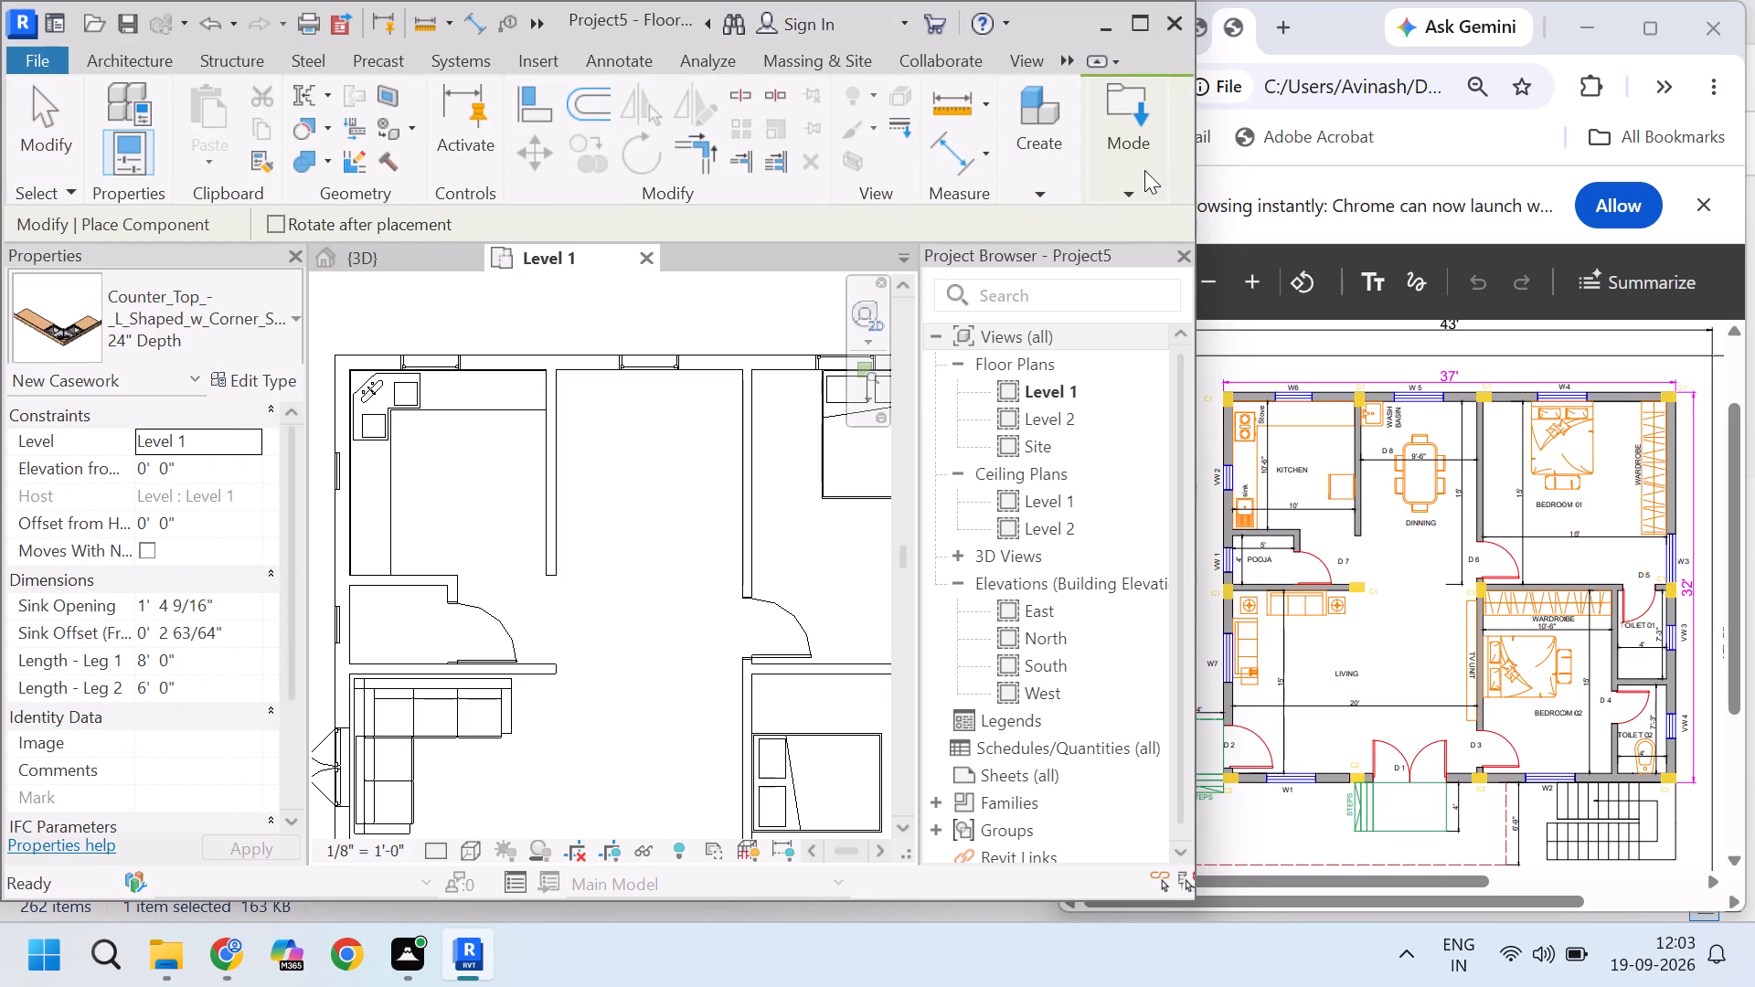
left_click(1144, 170)
left_click(1127, 221)
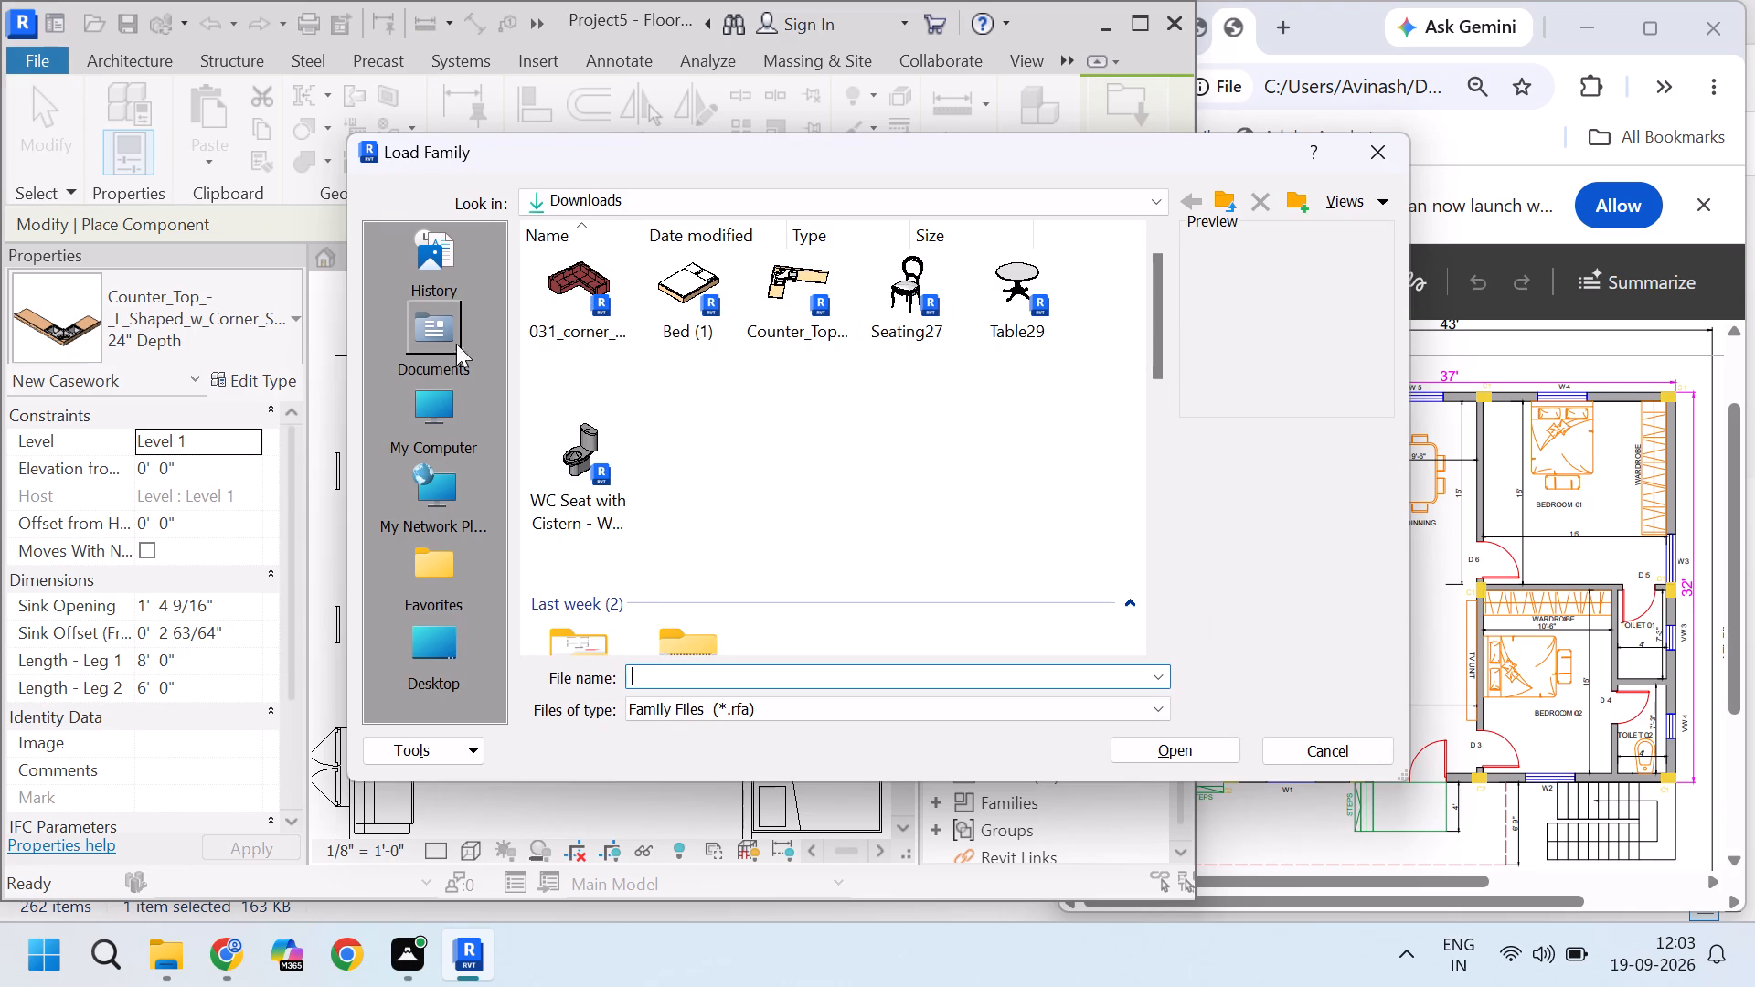
left_click(779, 203)
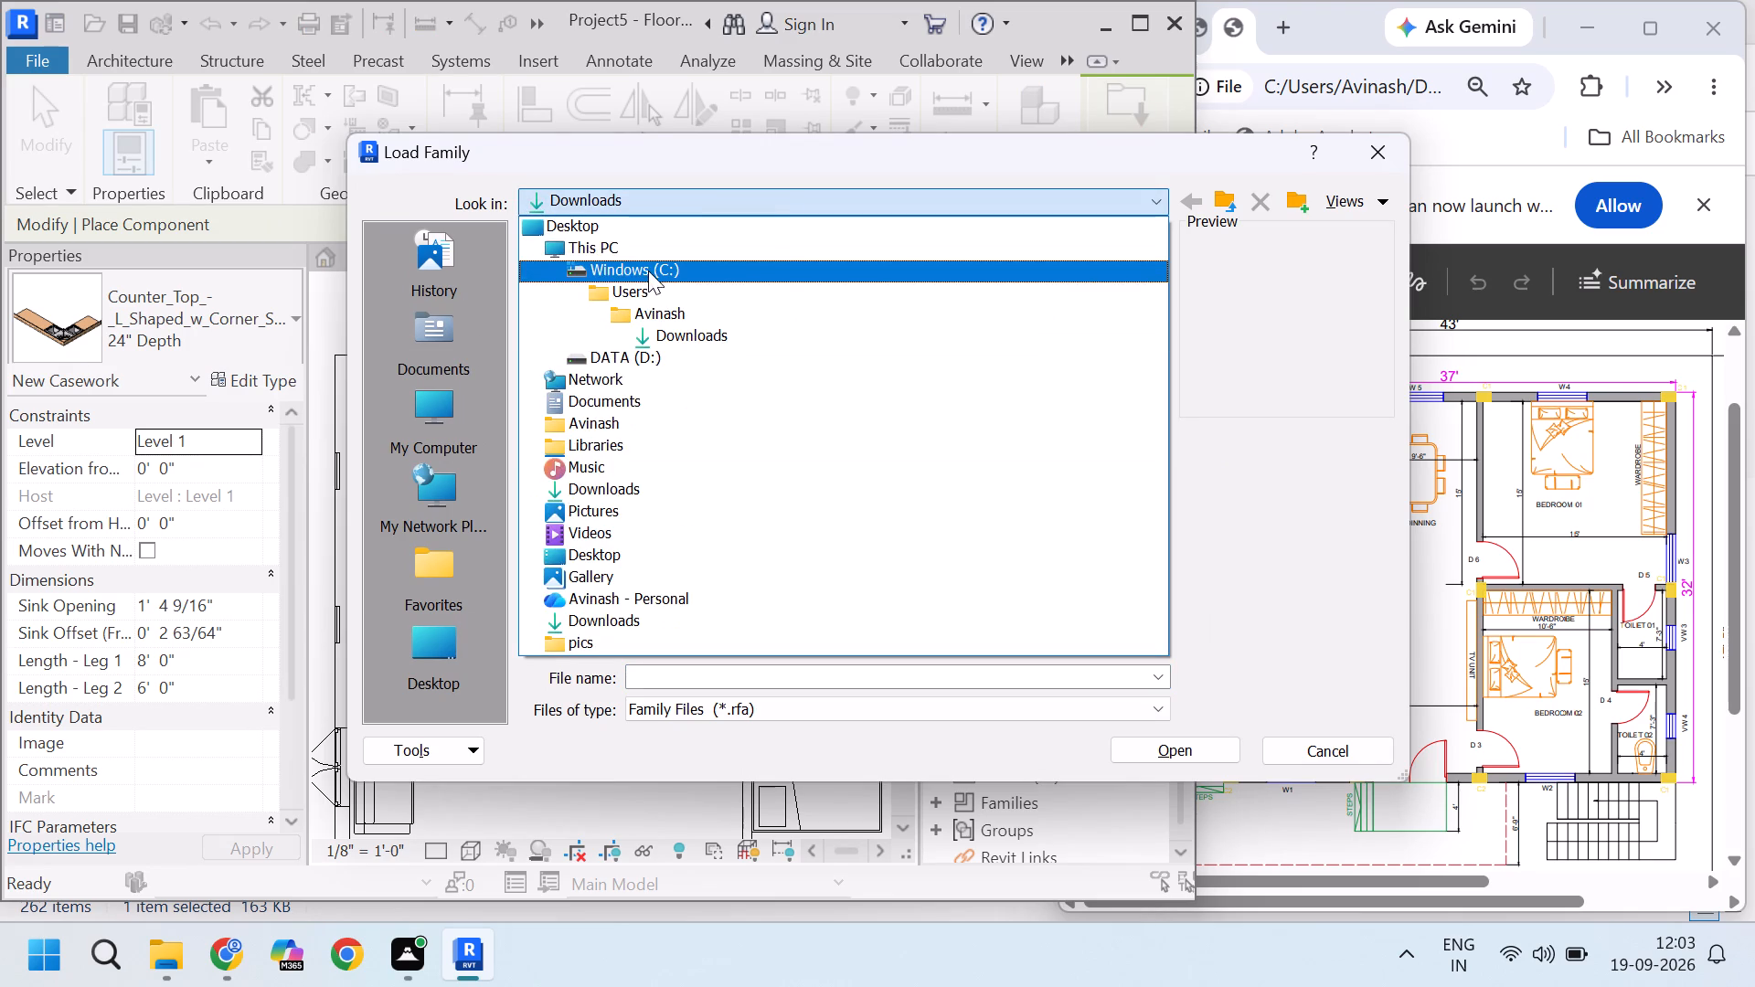
left_click(653, 275)
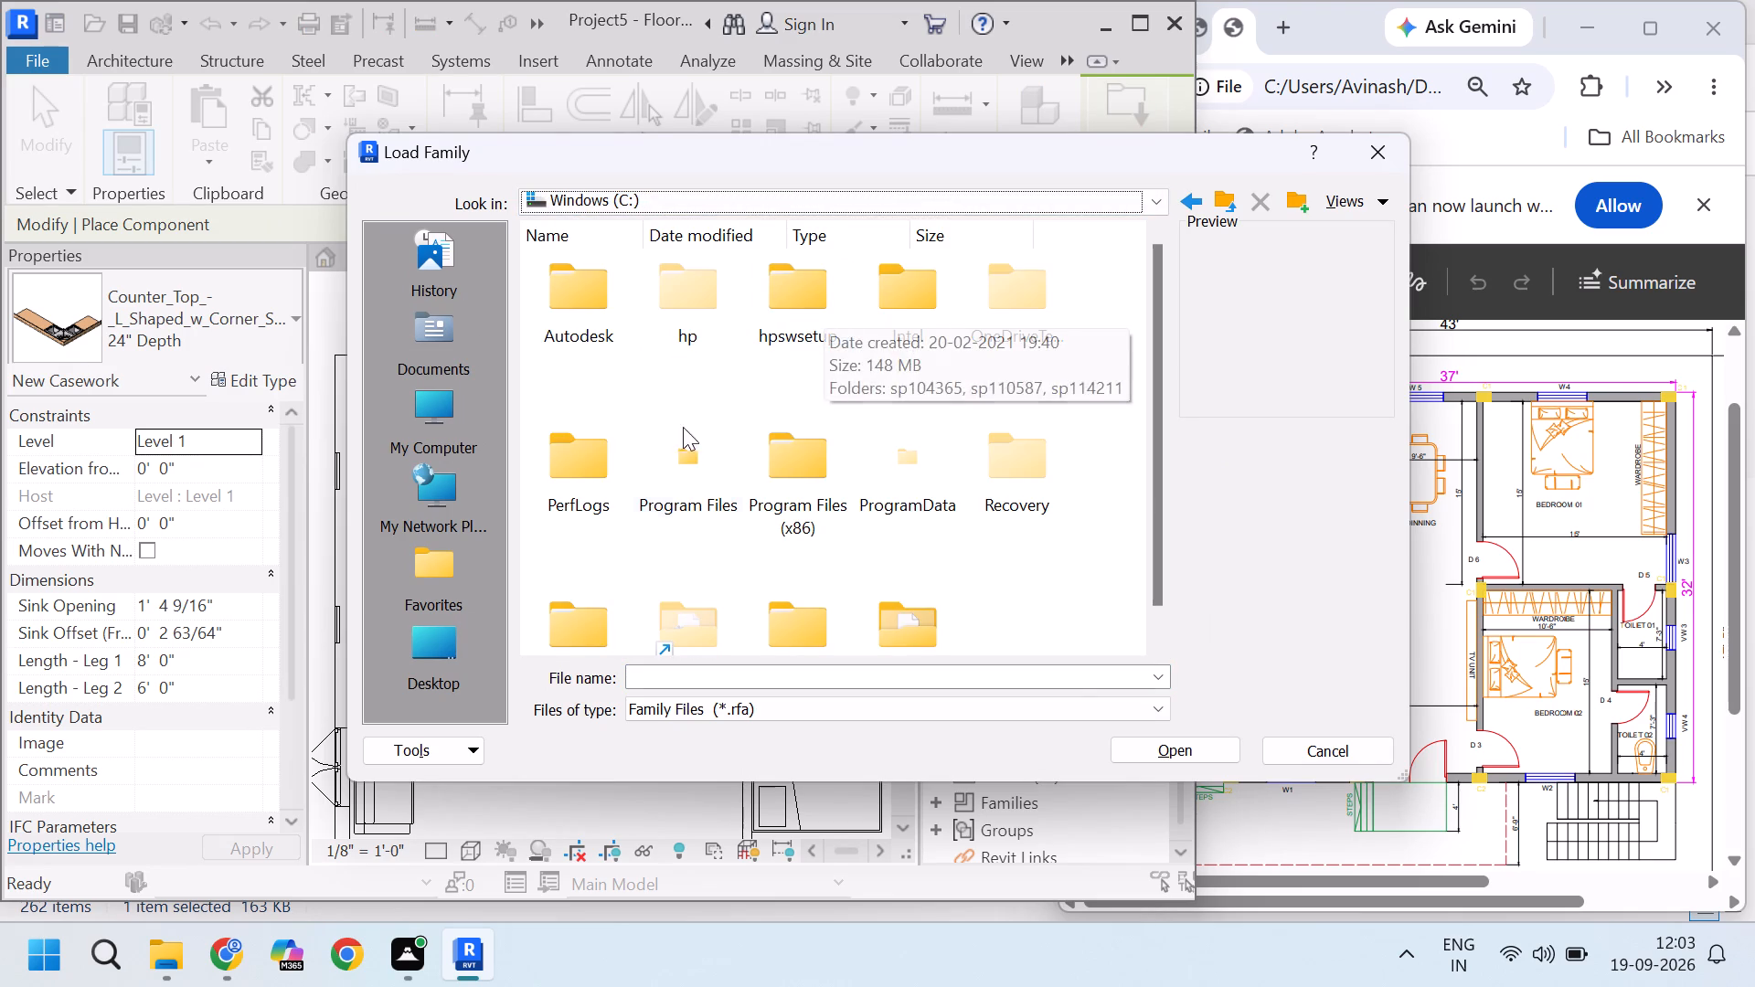
double_click(930, 474)
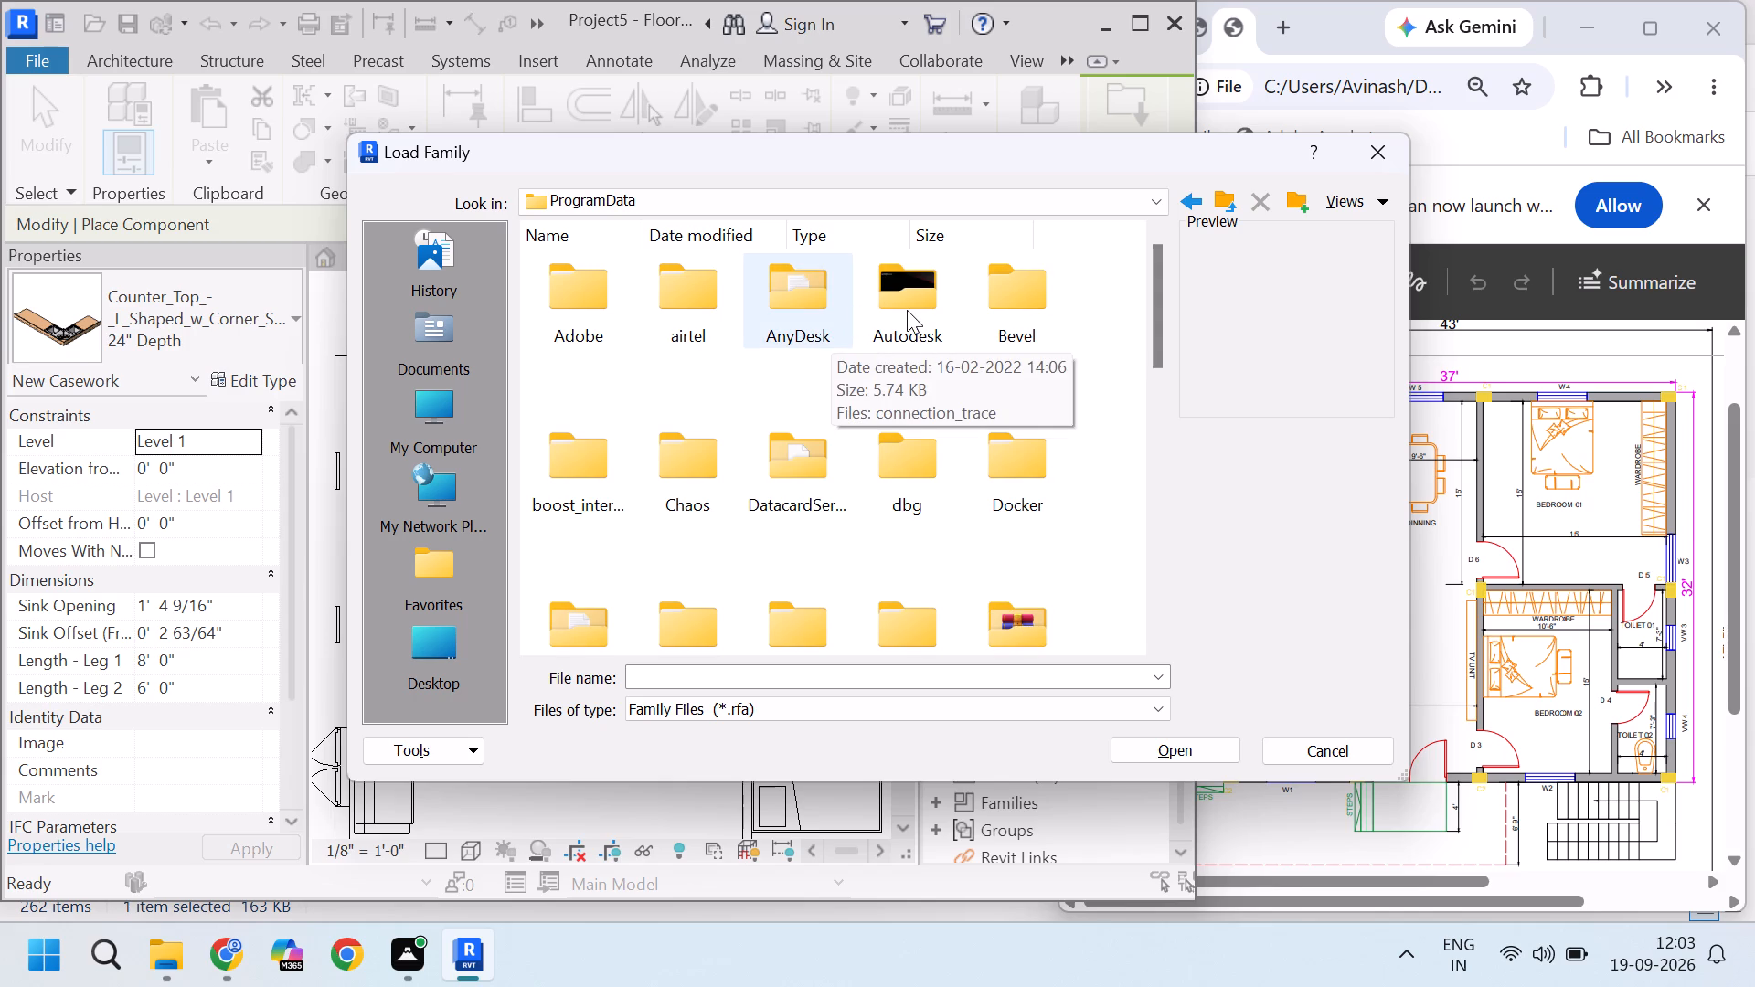
double_click(907, 310)
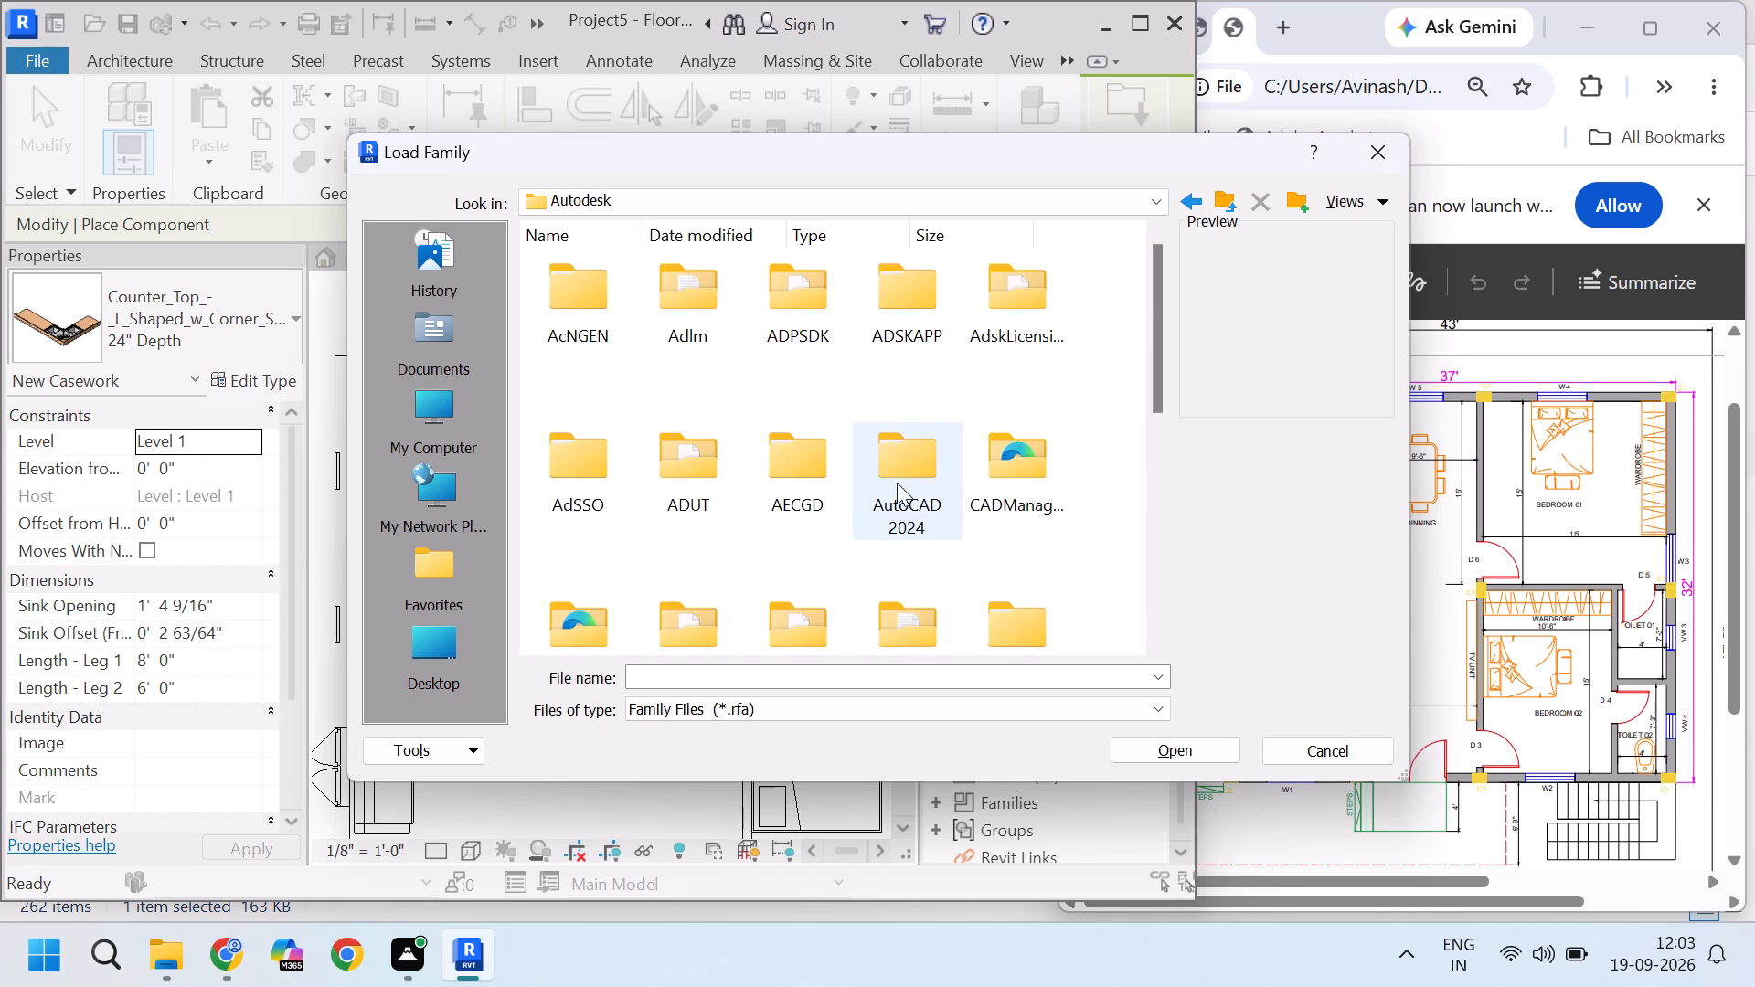
scroll(896, 483, "down", 3)
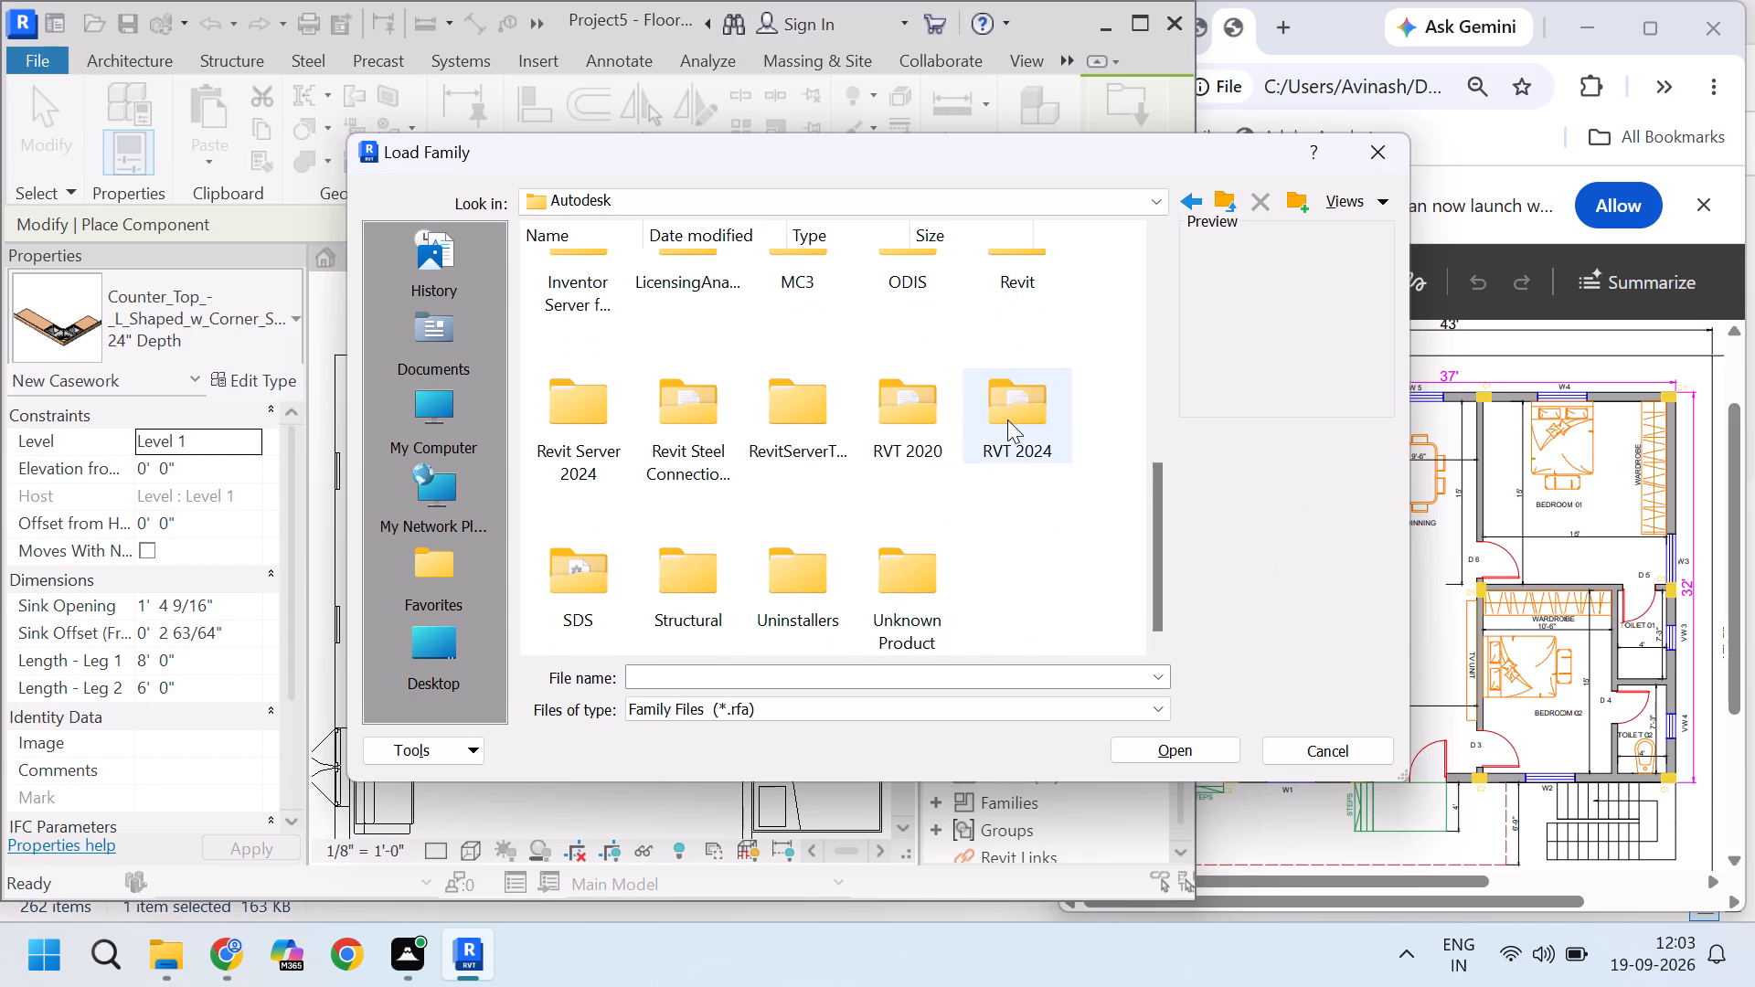
double_click(1007, 419)
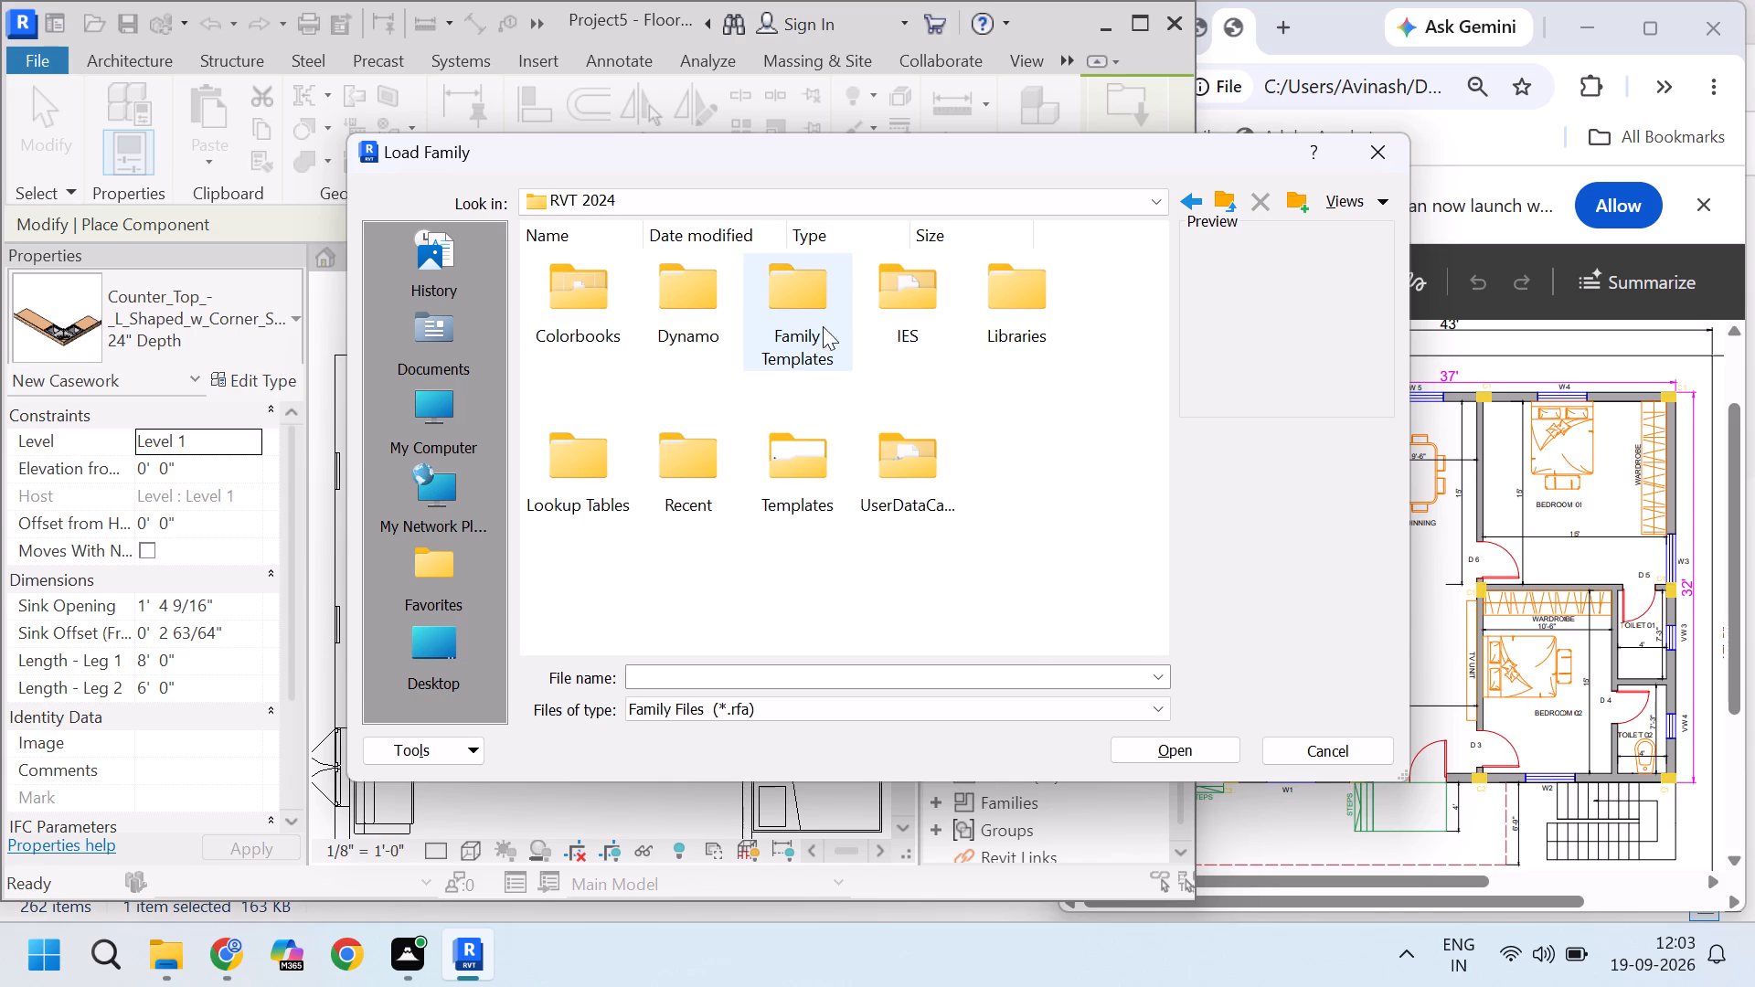
double_click(1028, 313)
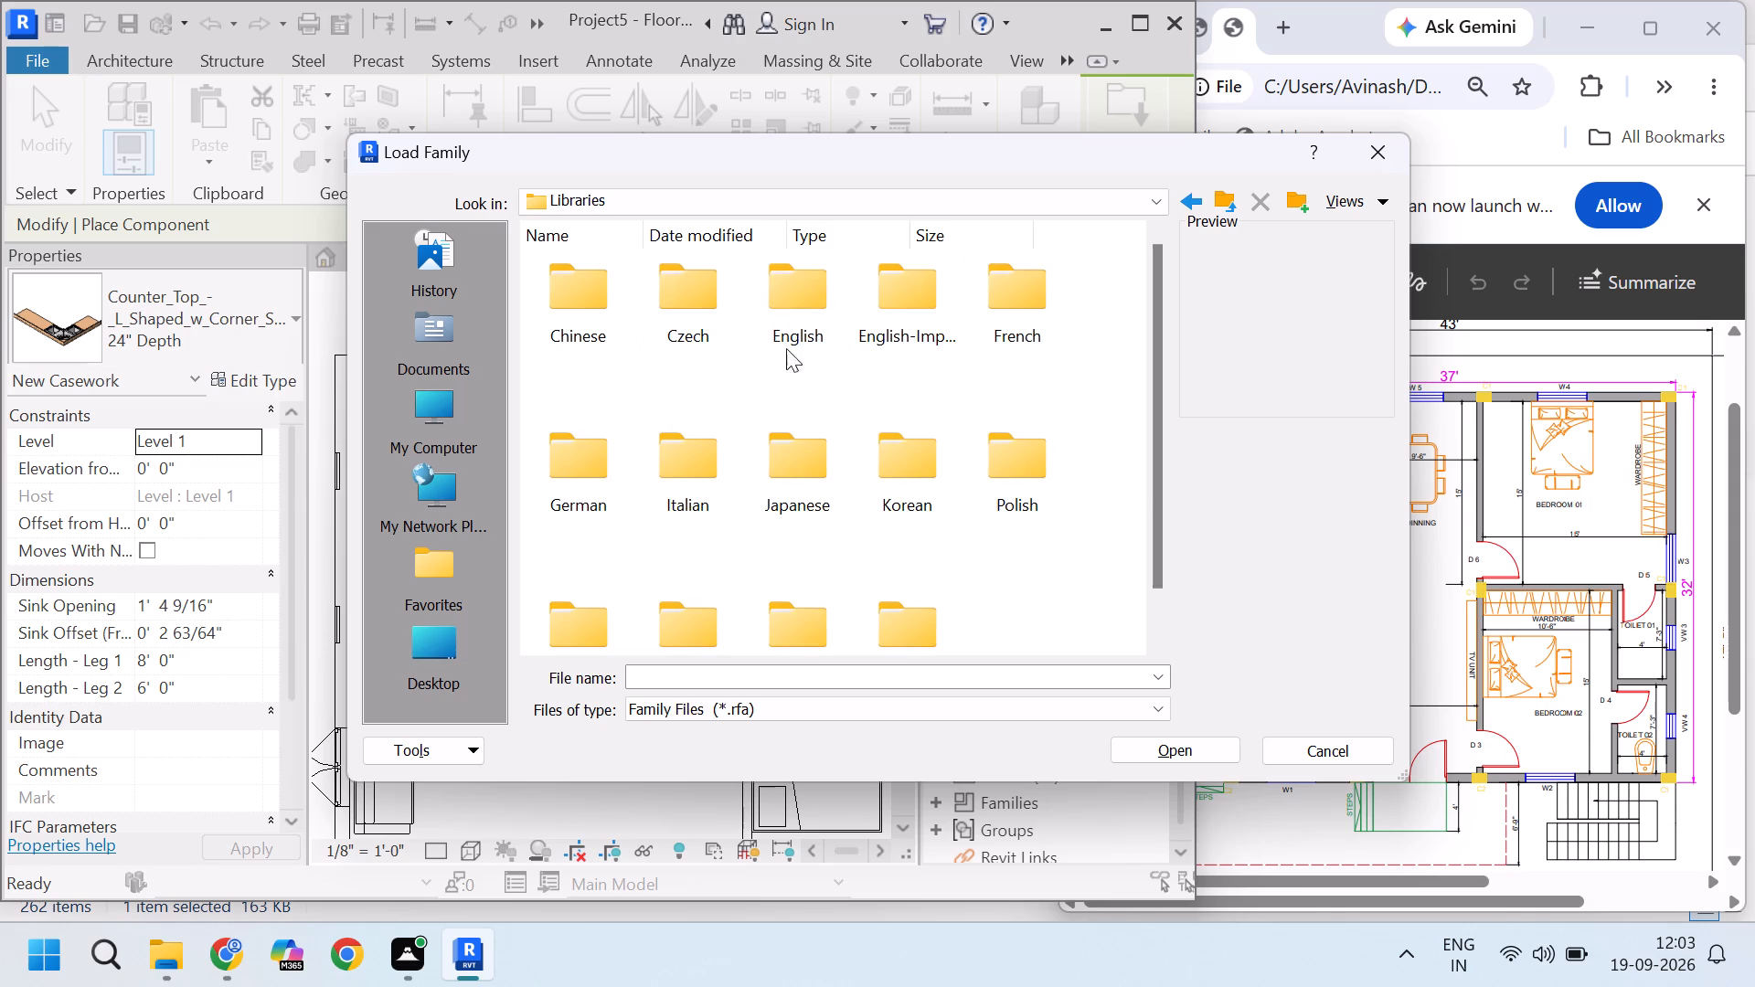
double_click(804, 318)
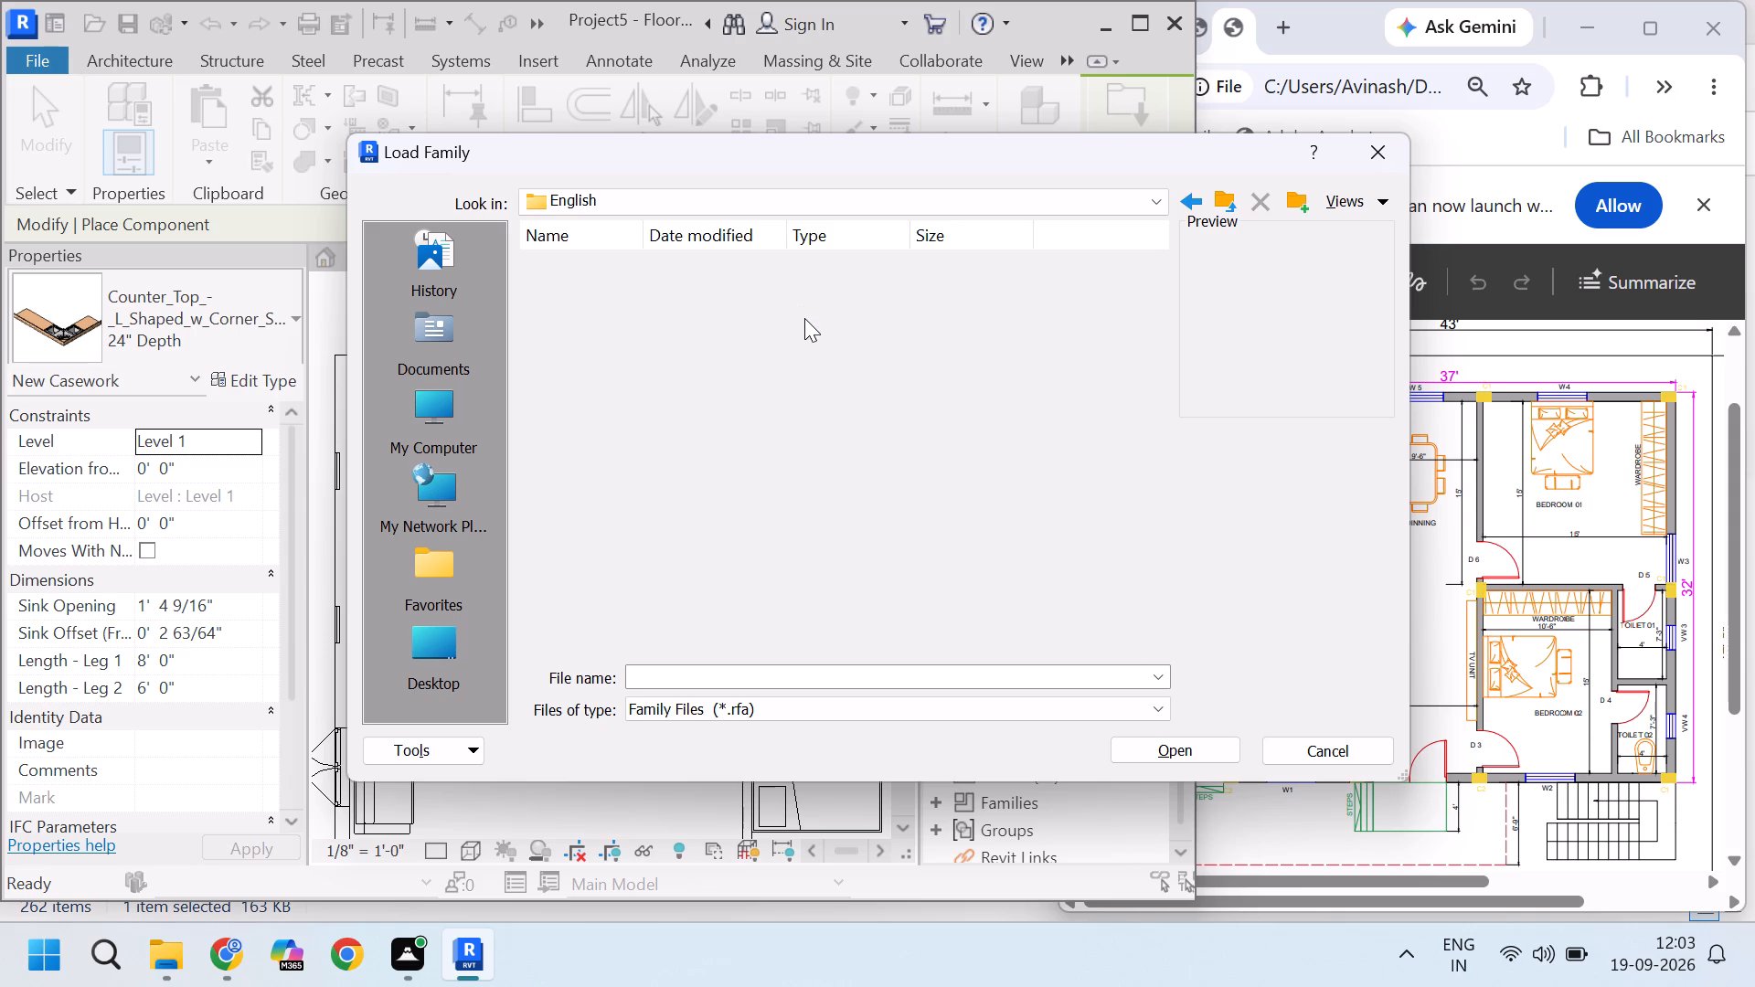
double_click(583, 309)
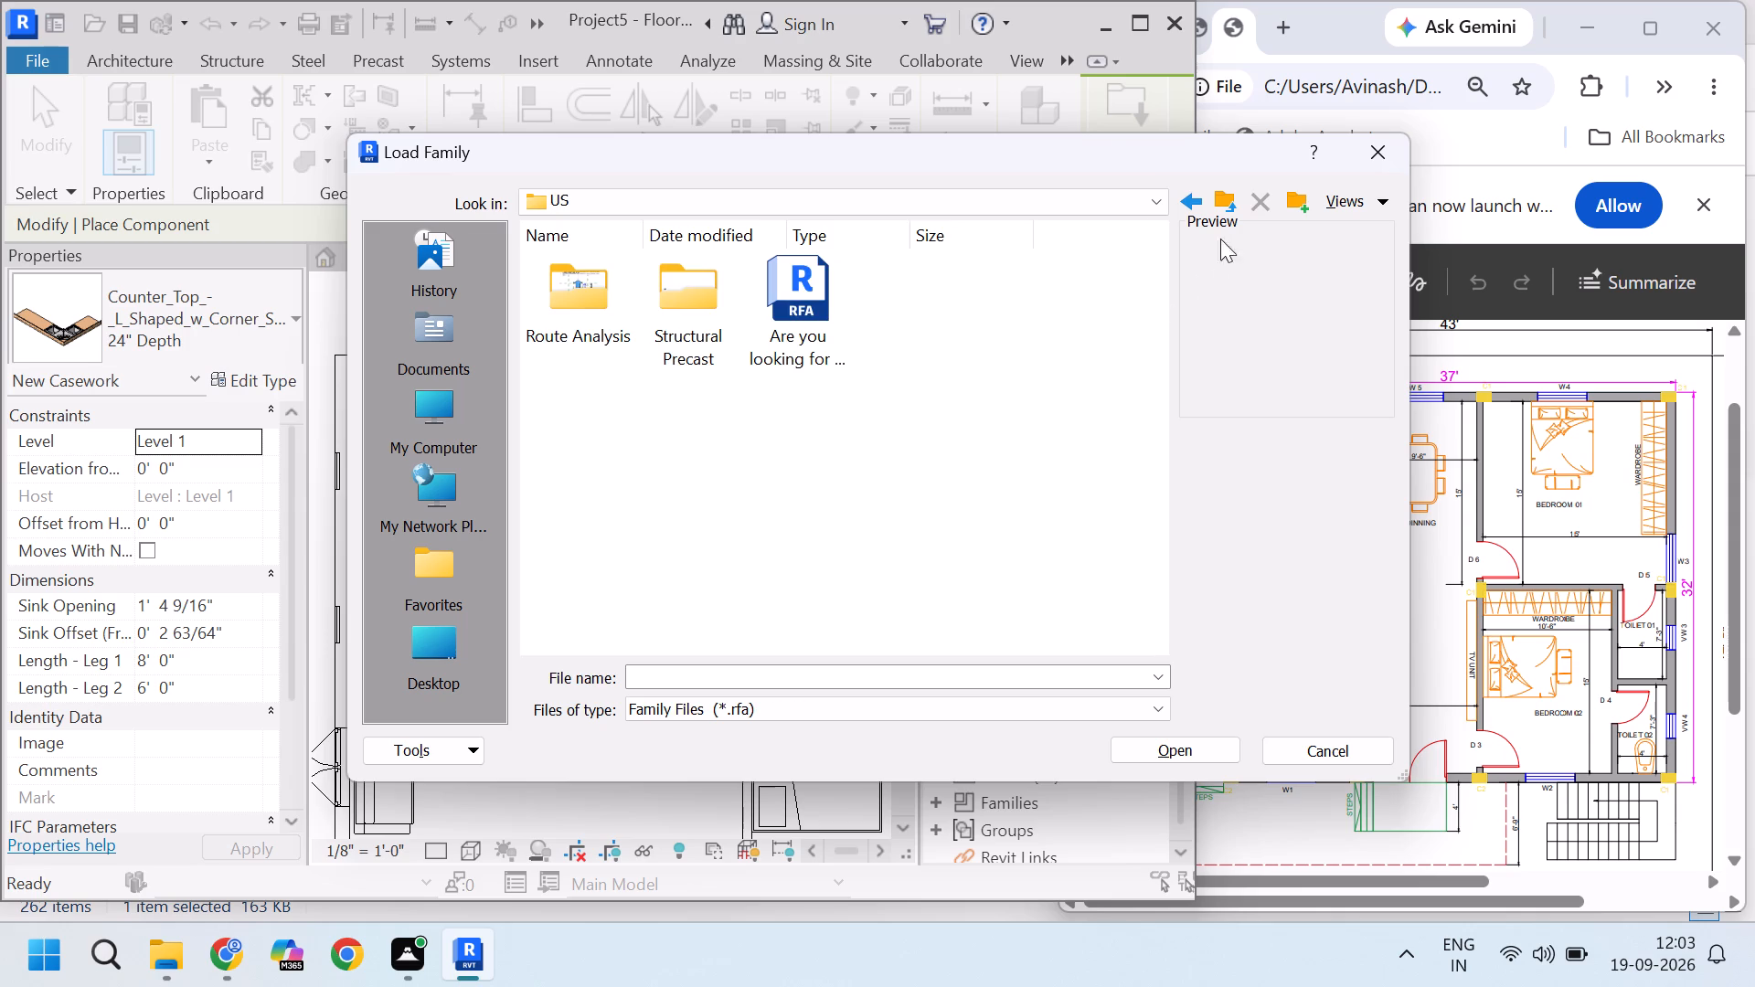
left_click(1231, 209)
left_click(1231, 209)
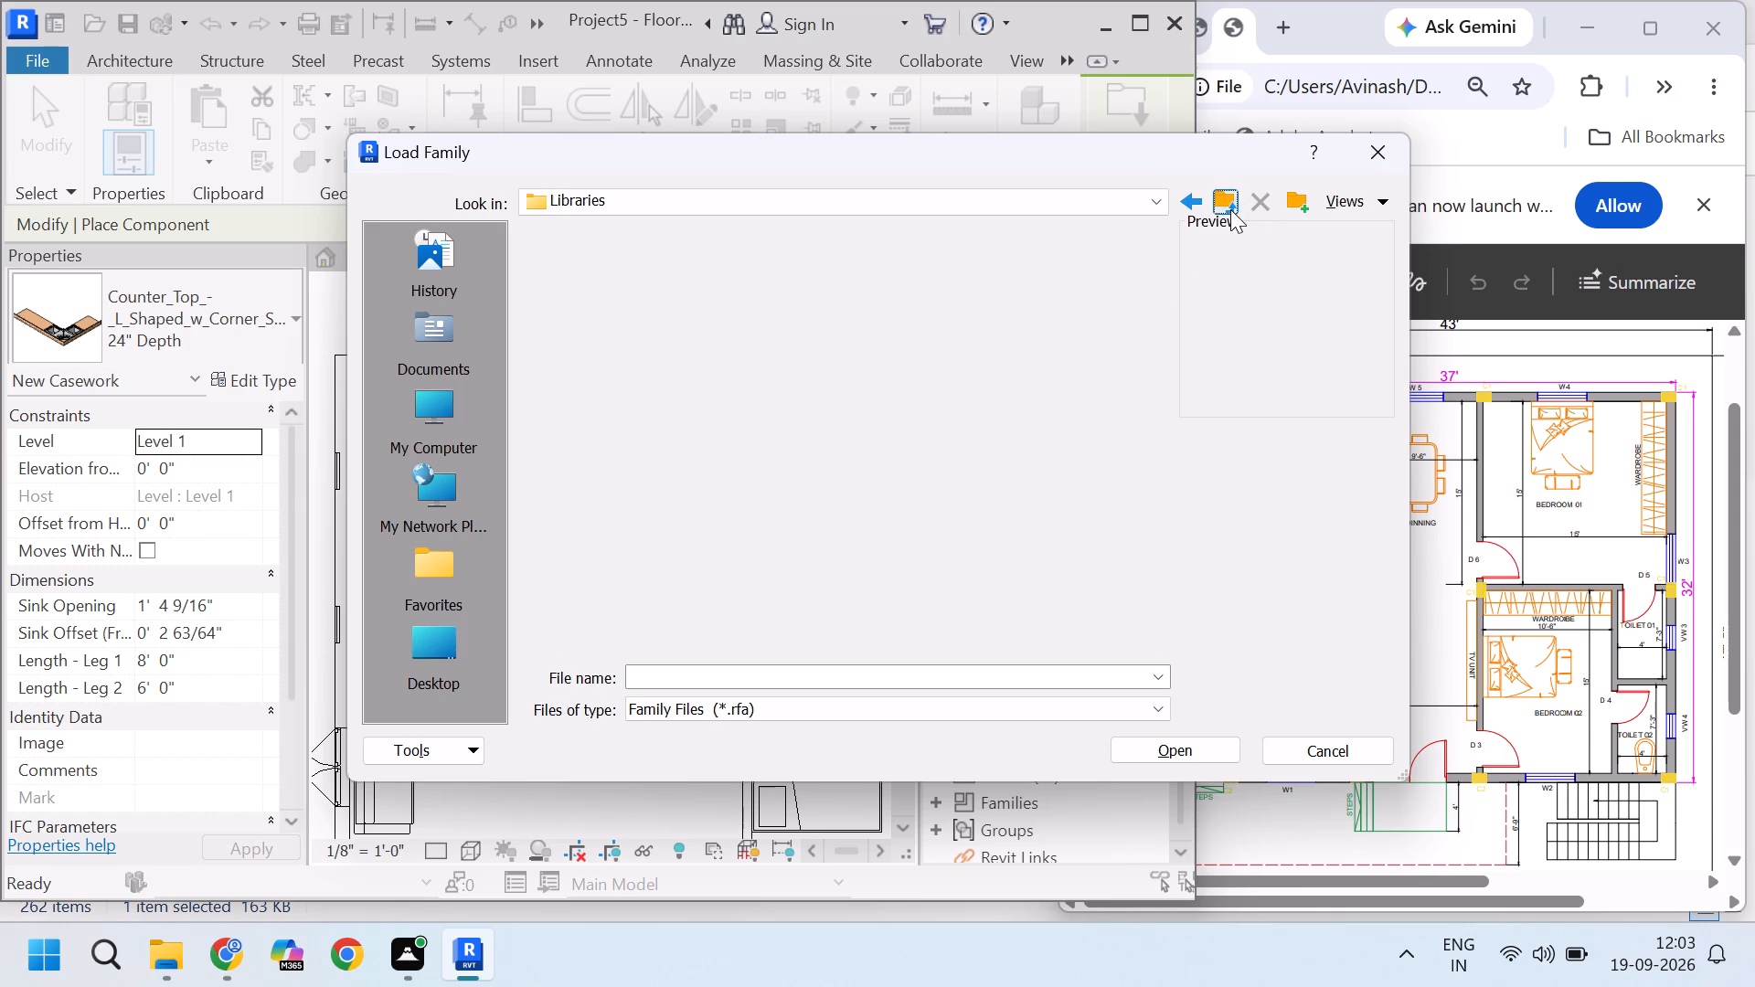
Browse into the English-Imperial library and through its nested US folders to reach the family category folders.
double_click(927, 311)
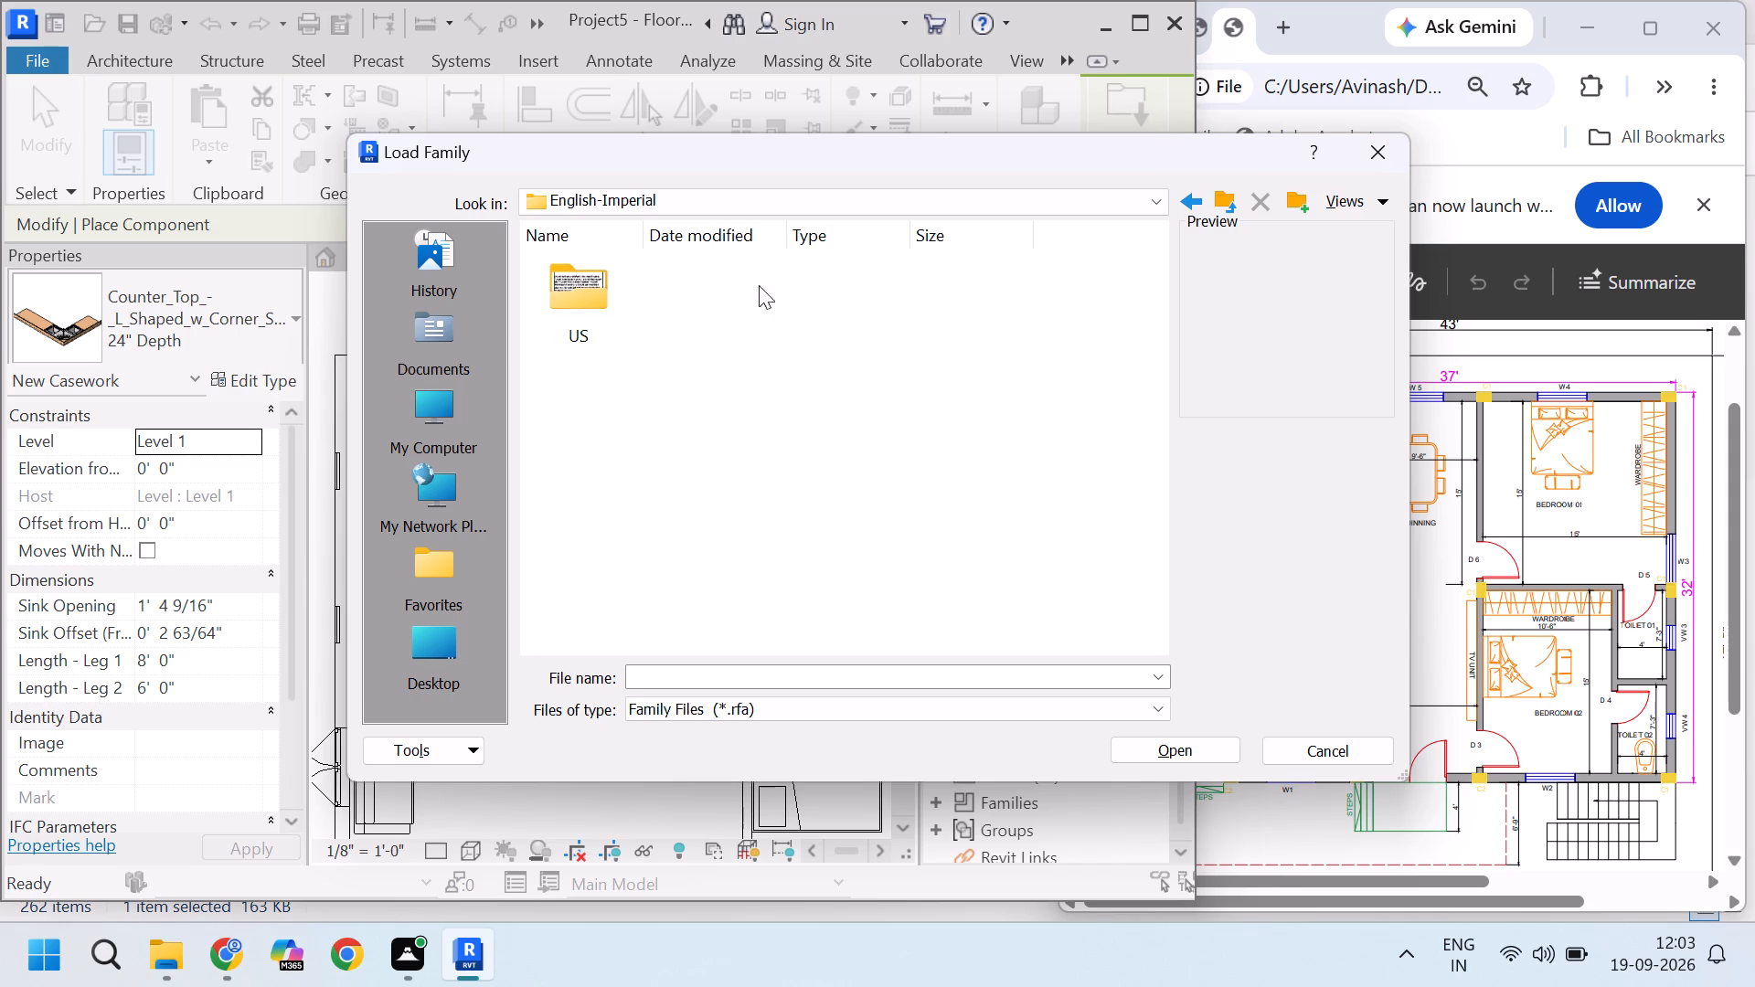
double_click(579, 289)
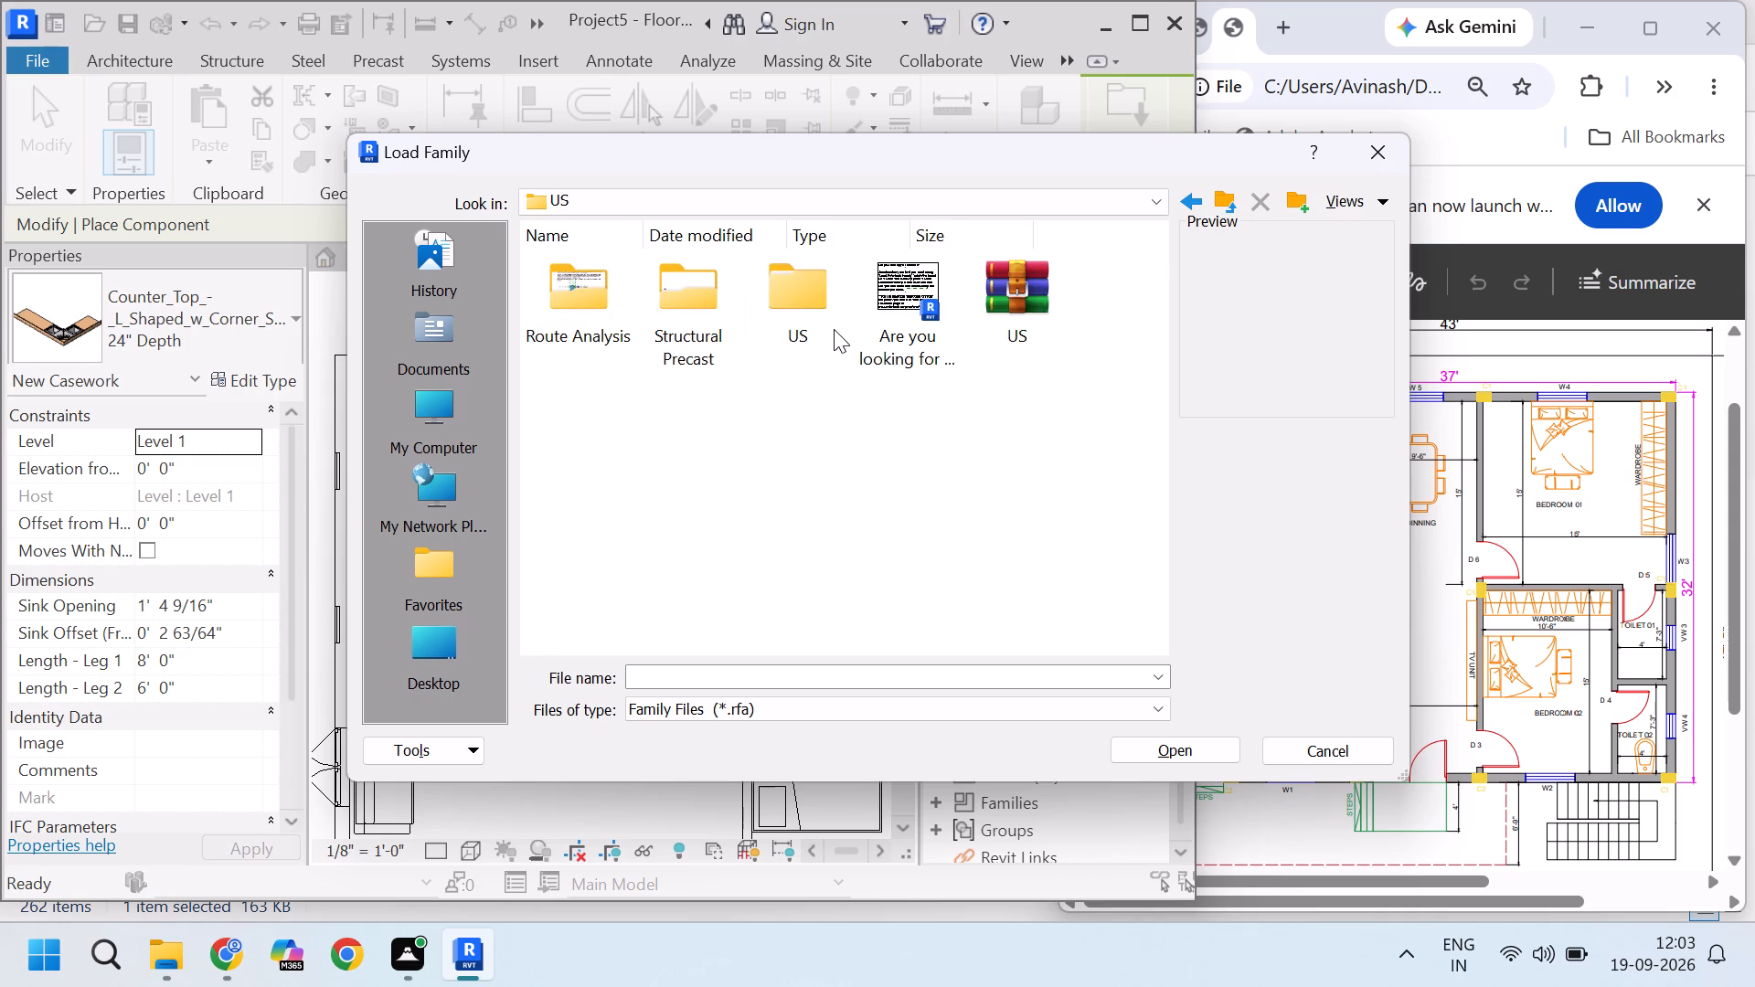
double_click(802, 313)
double_click(599, 294)
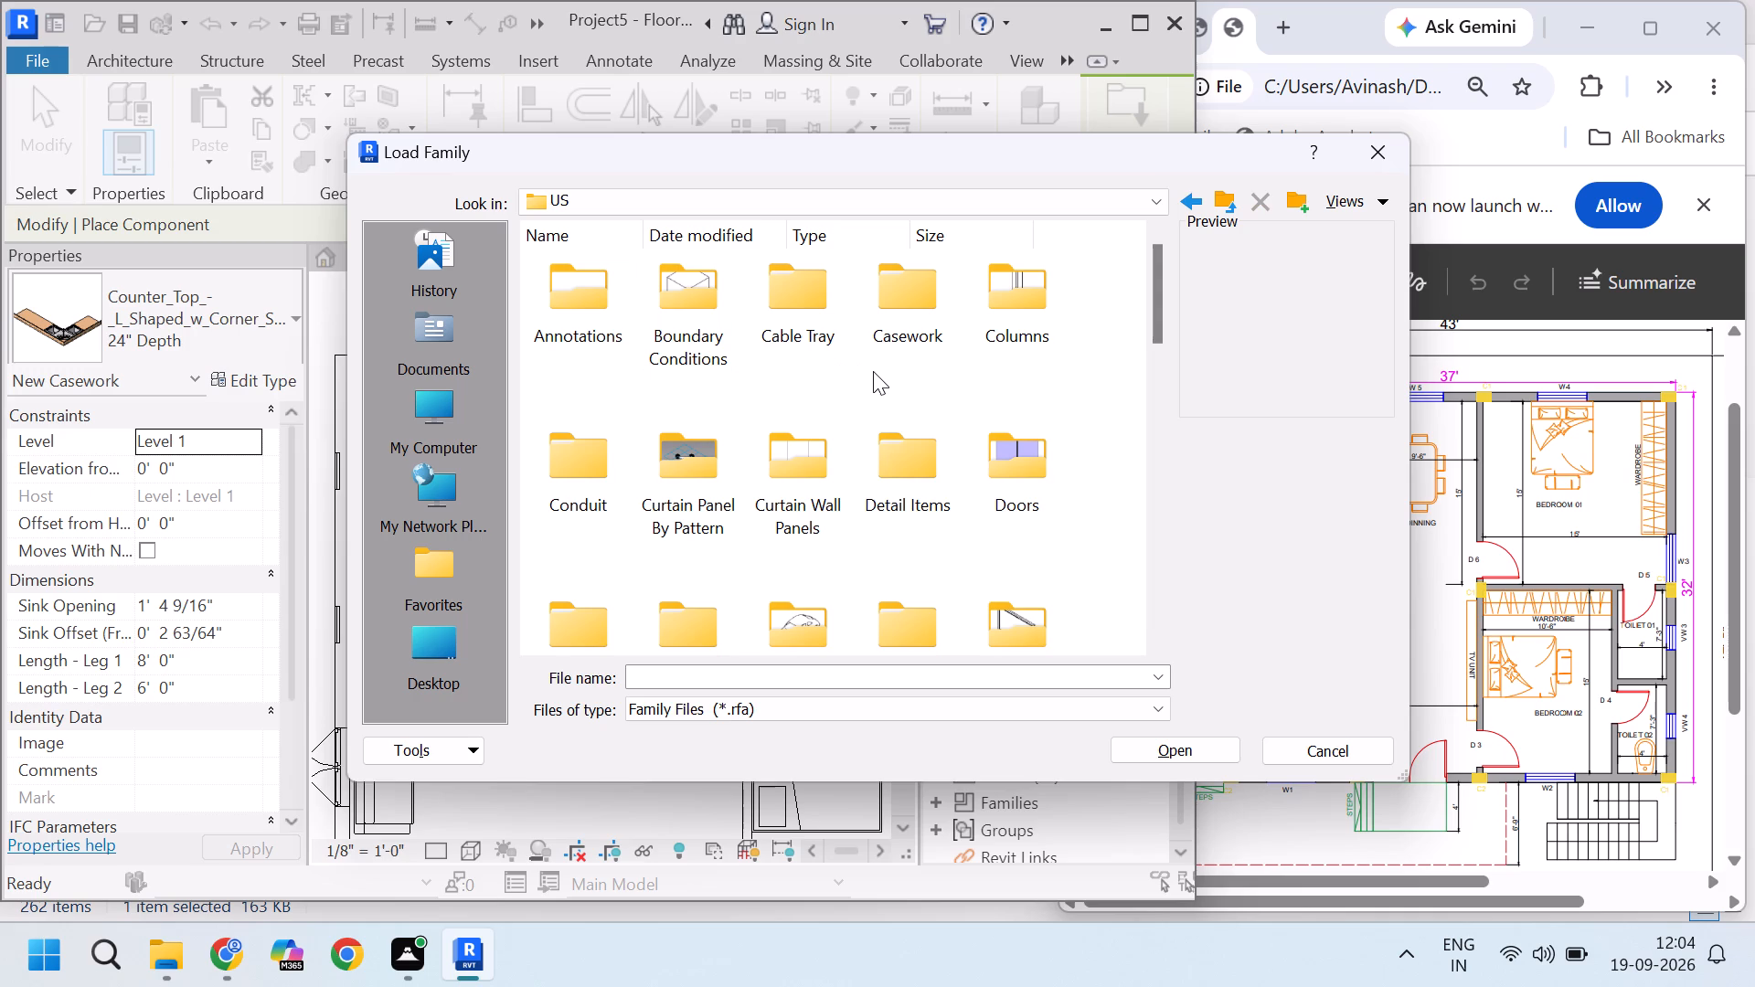
Look through the Furniture System folders for a suitable family: Hardware and Supports, Partitions, Standing Desks, Storage and Work Surfaces.
scroll(873, 371, "down", 1)
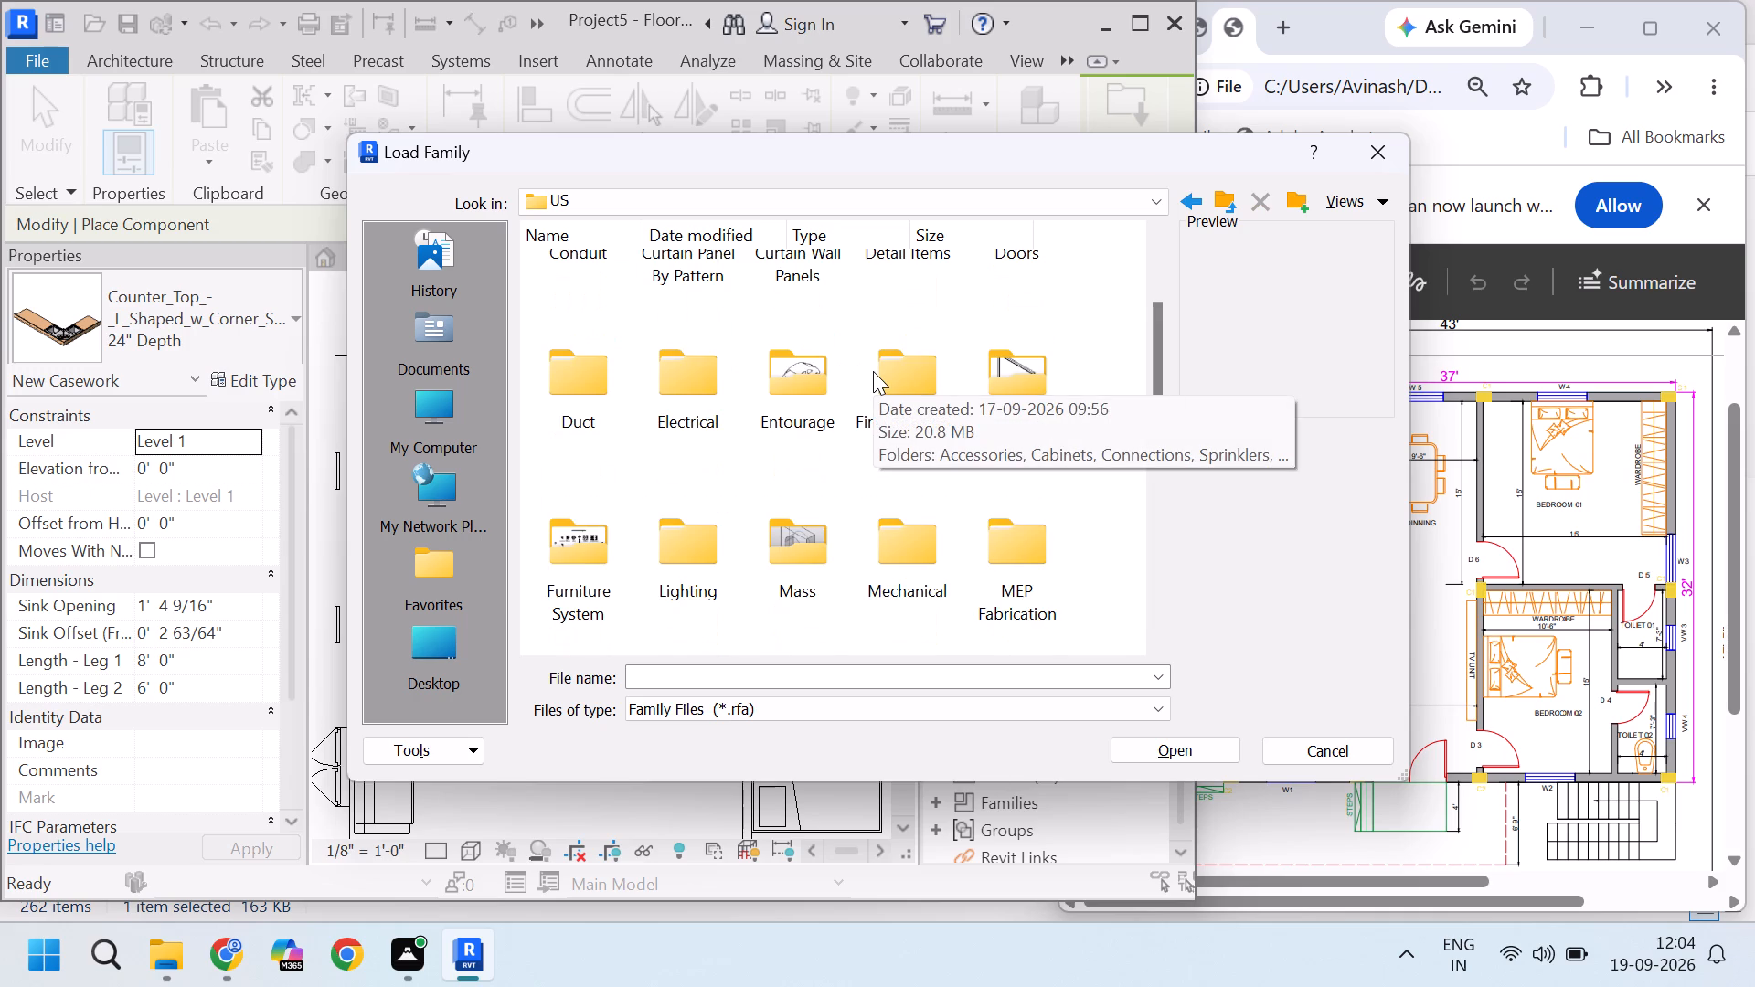
scroll(873, 371, "down", 3)
scroll(873, 371, "up", 1)
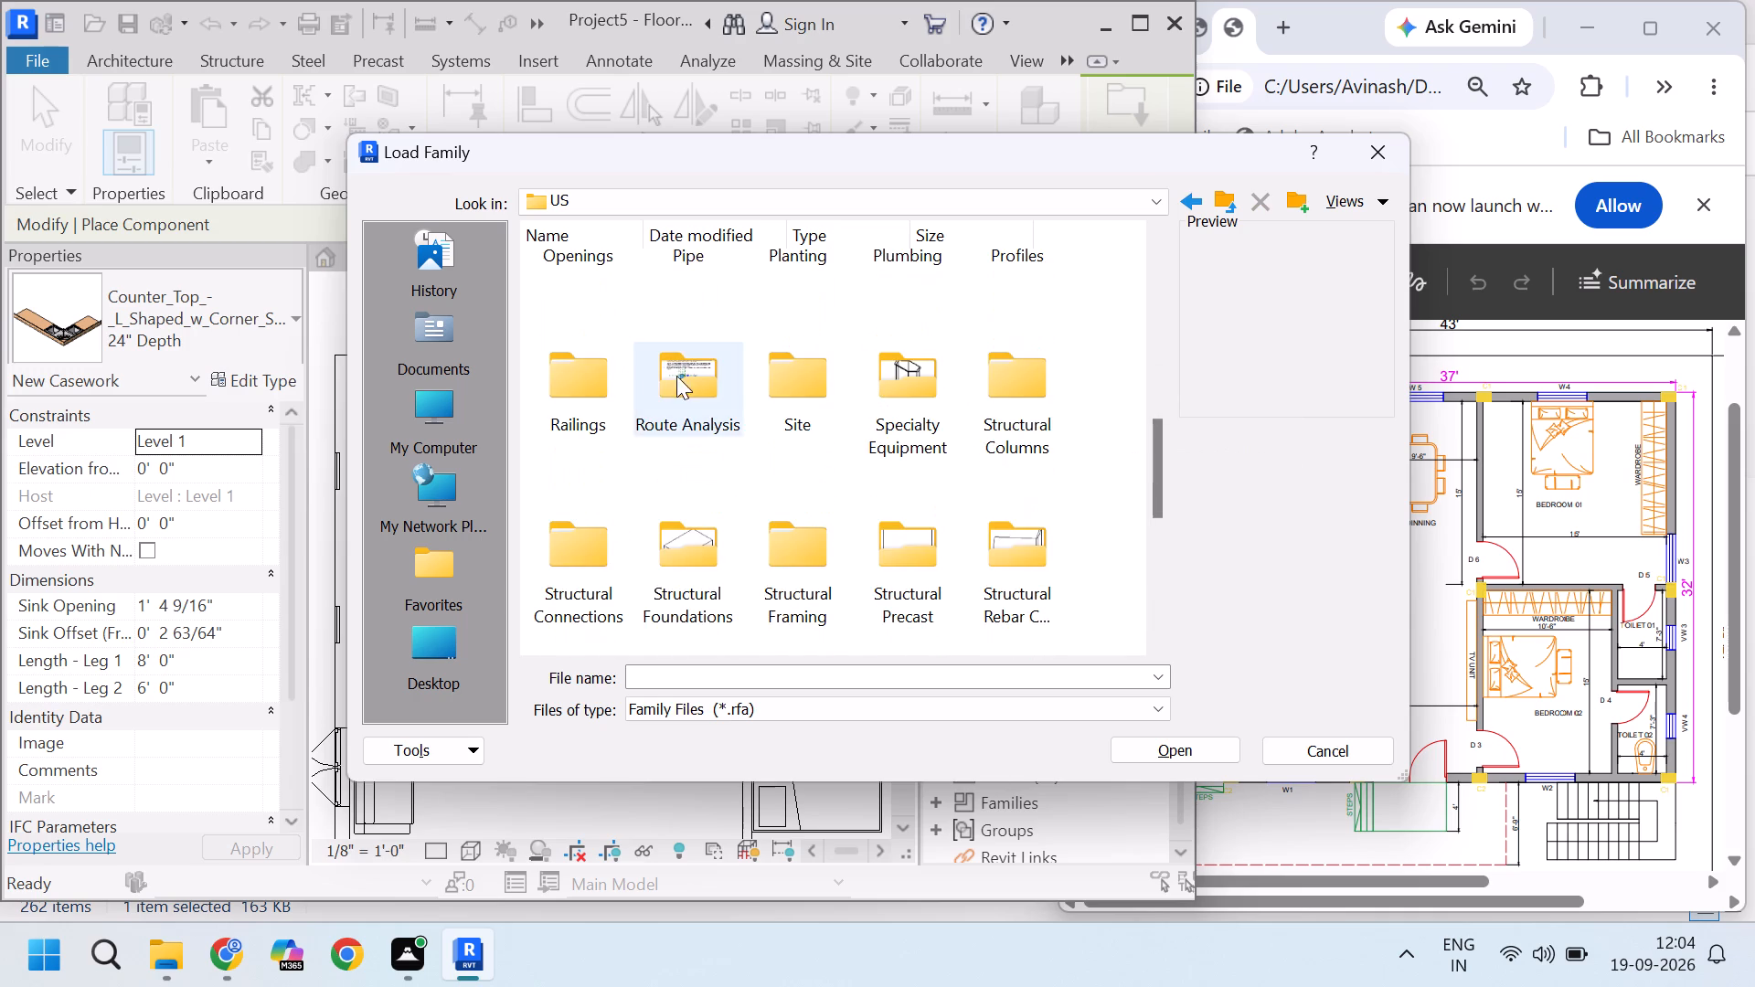
scroll(651, 376, "up", 1)
double_click(569, 325)
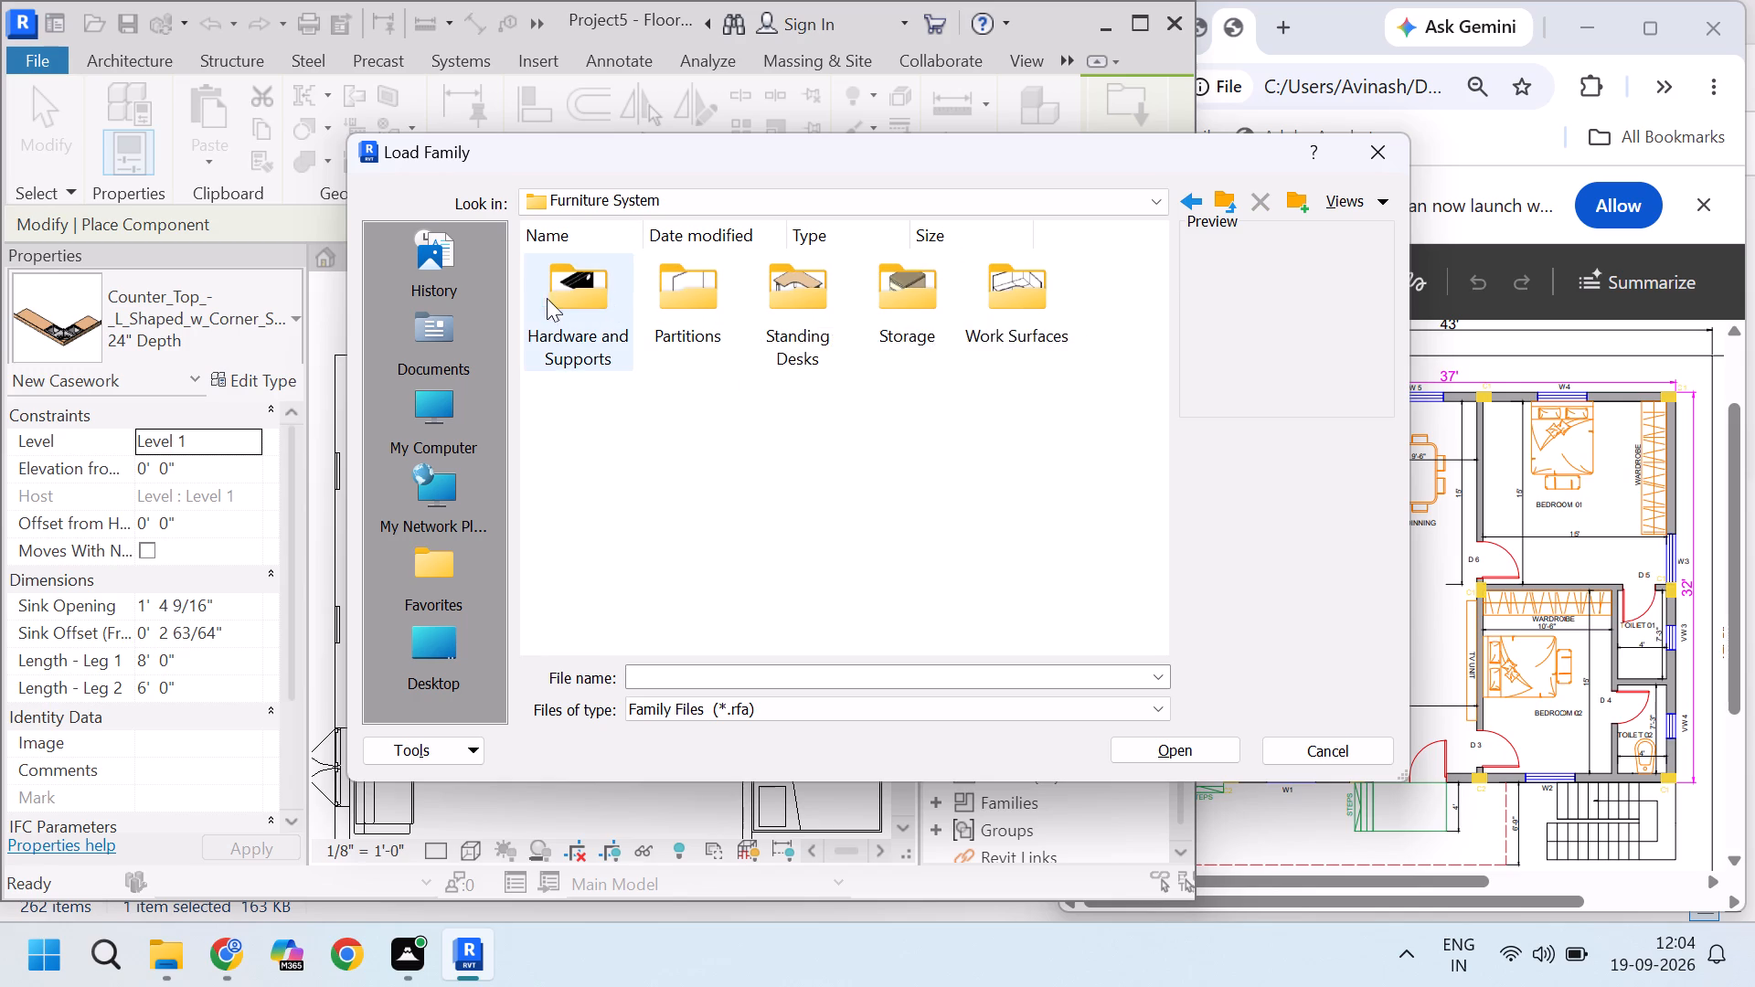
double_click(583, 291)
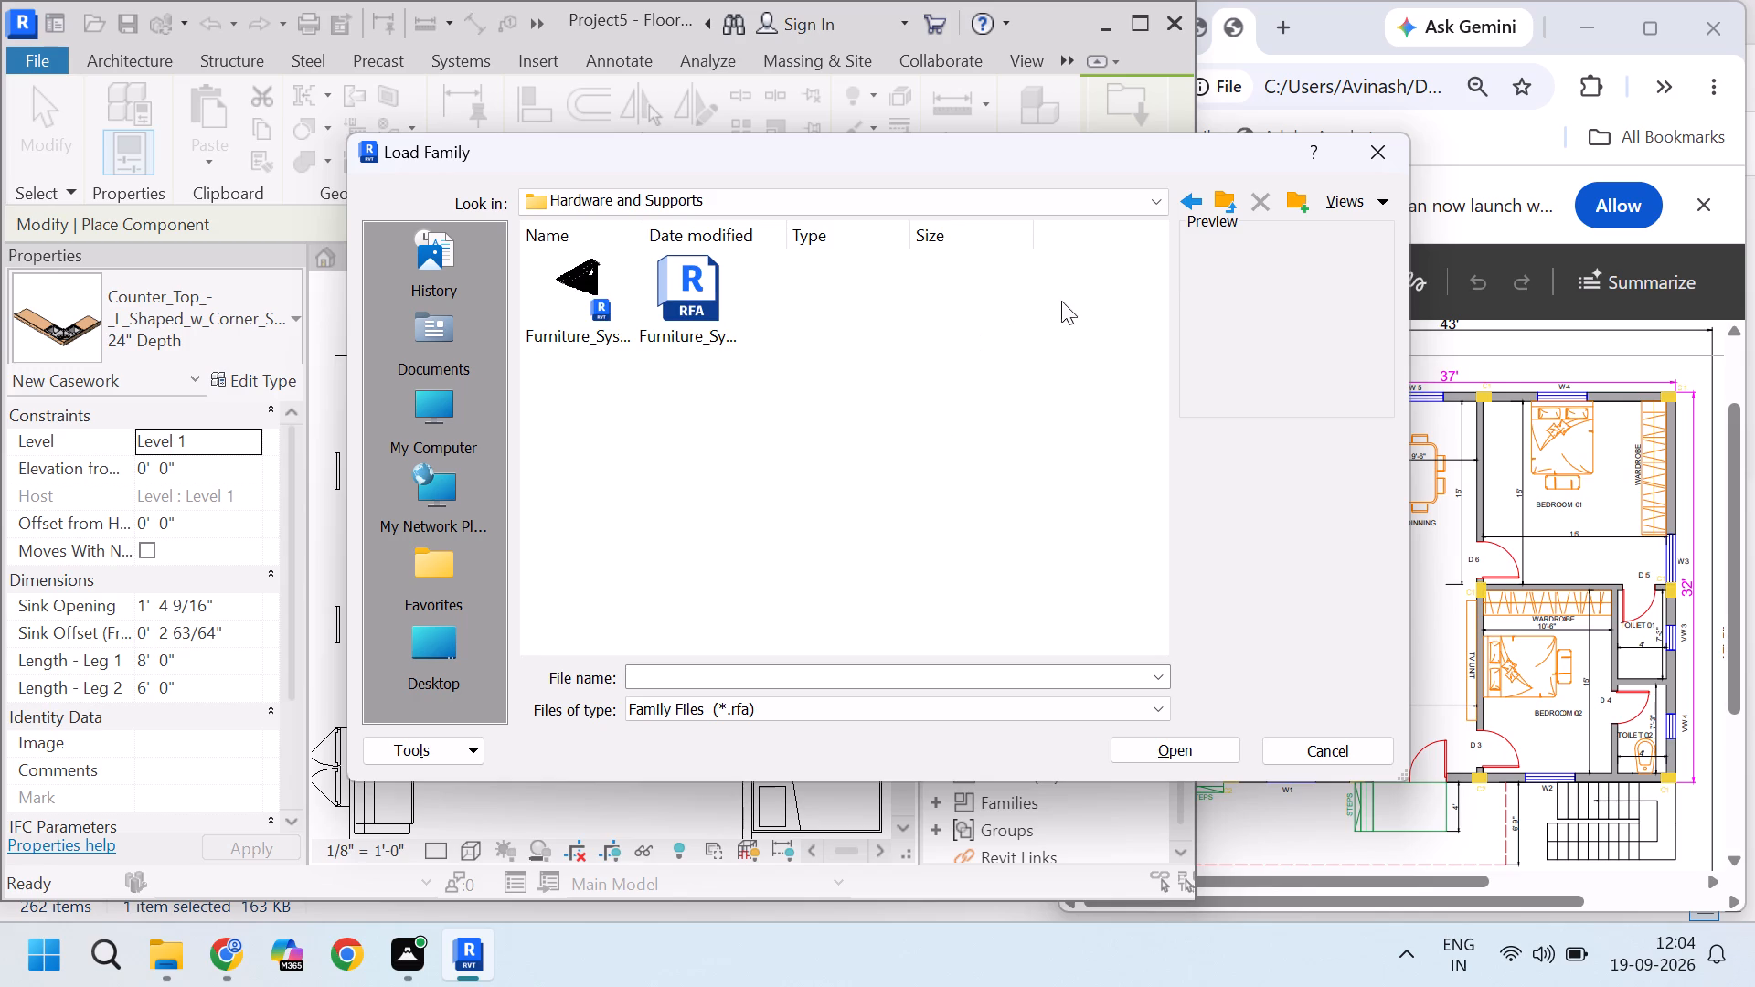
left_click(1223, 213)
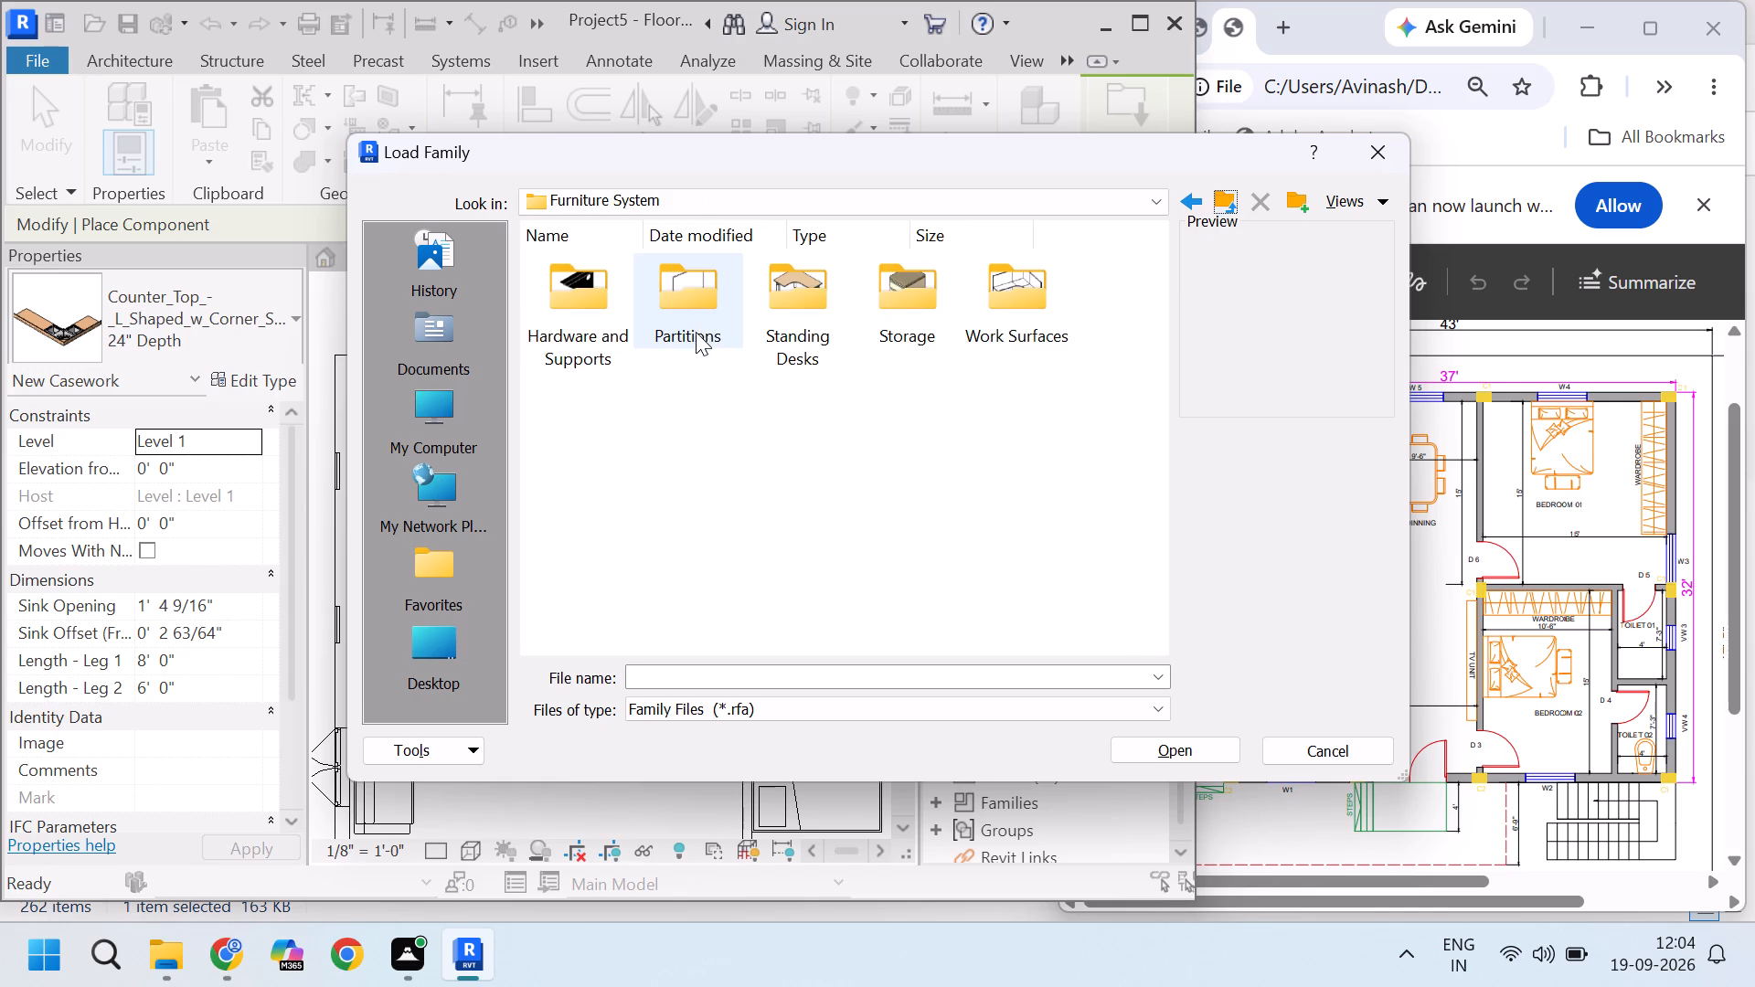
double_click(692, 324)
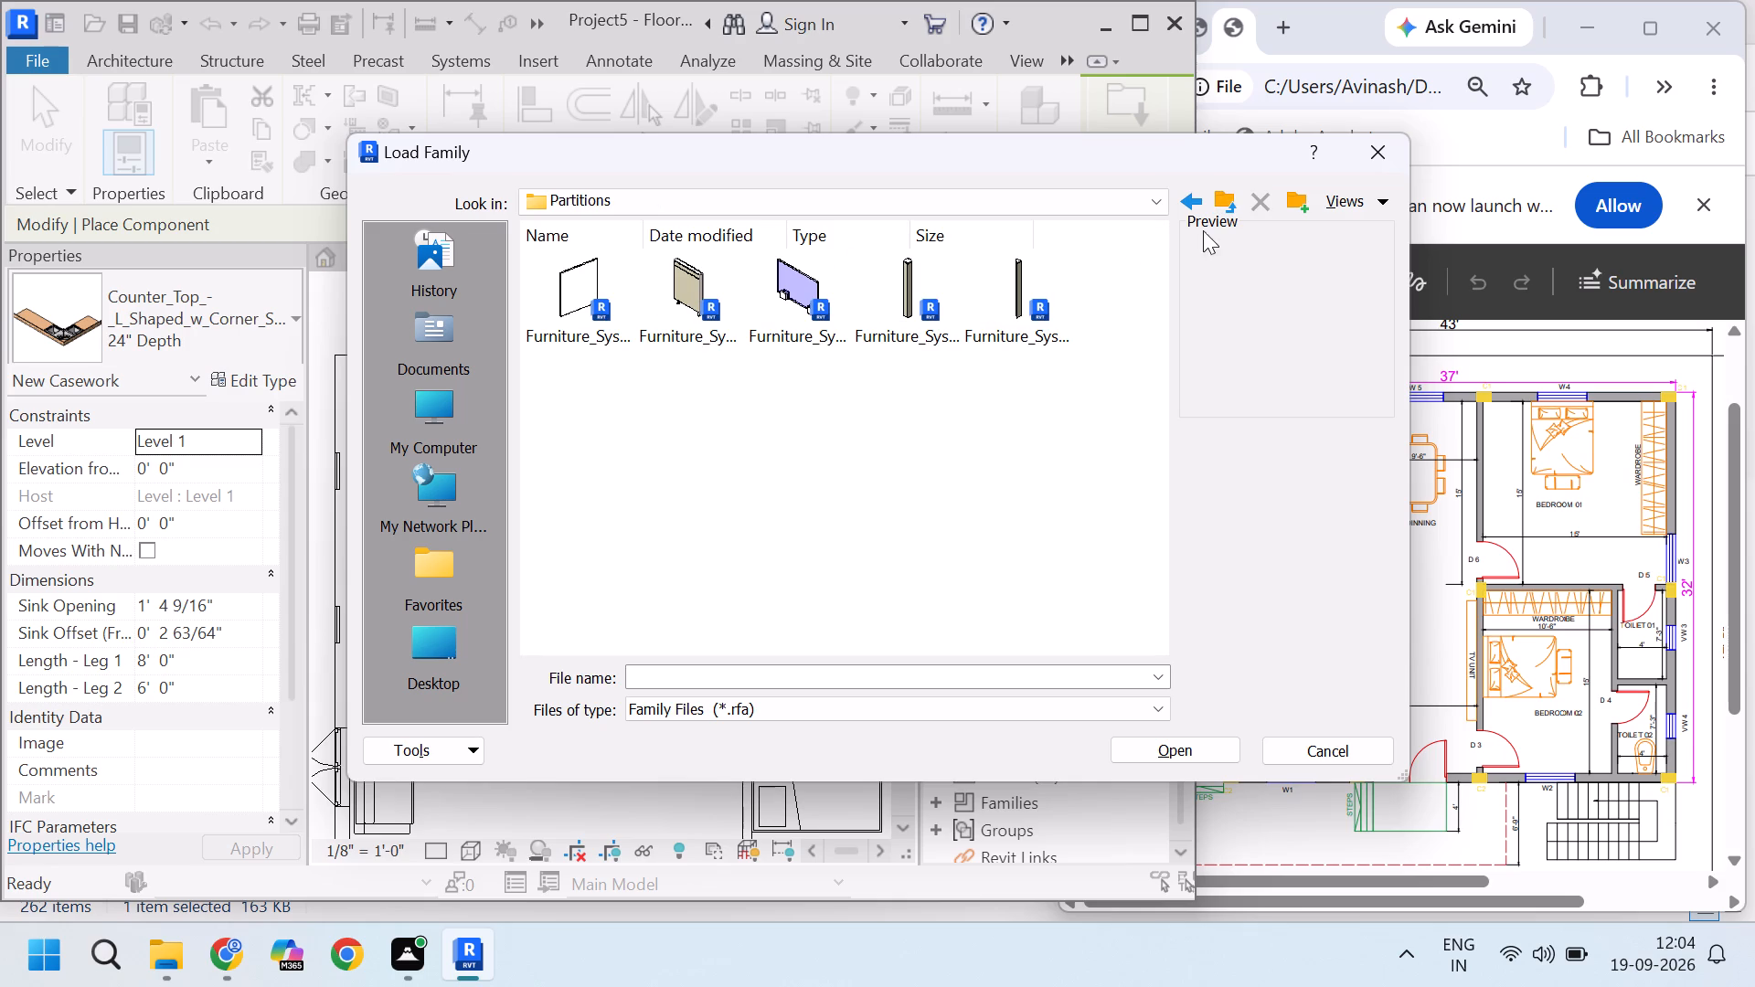
left_click(1228, 207)
double_click(816, 300)
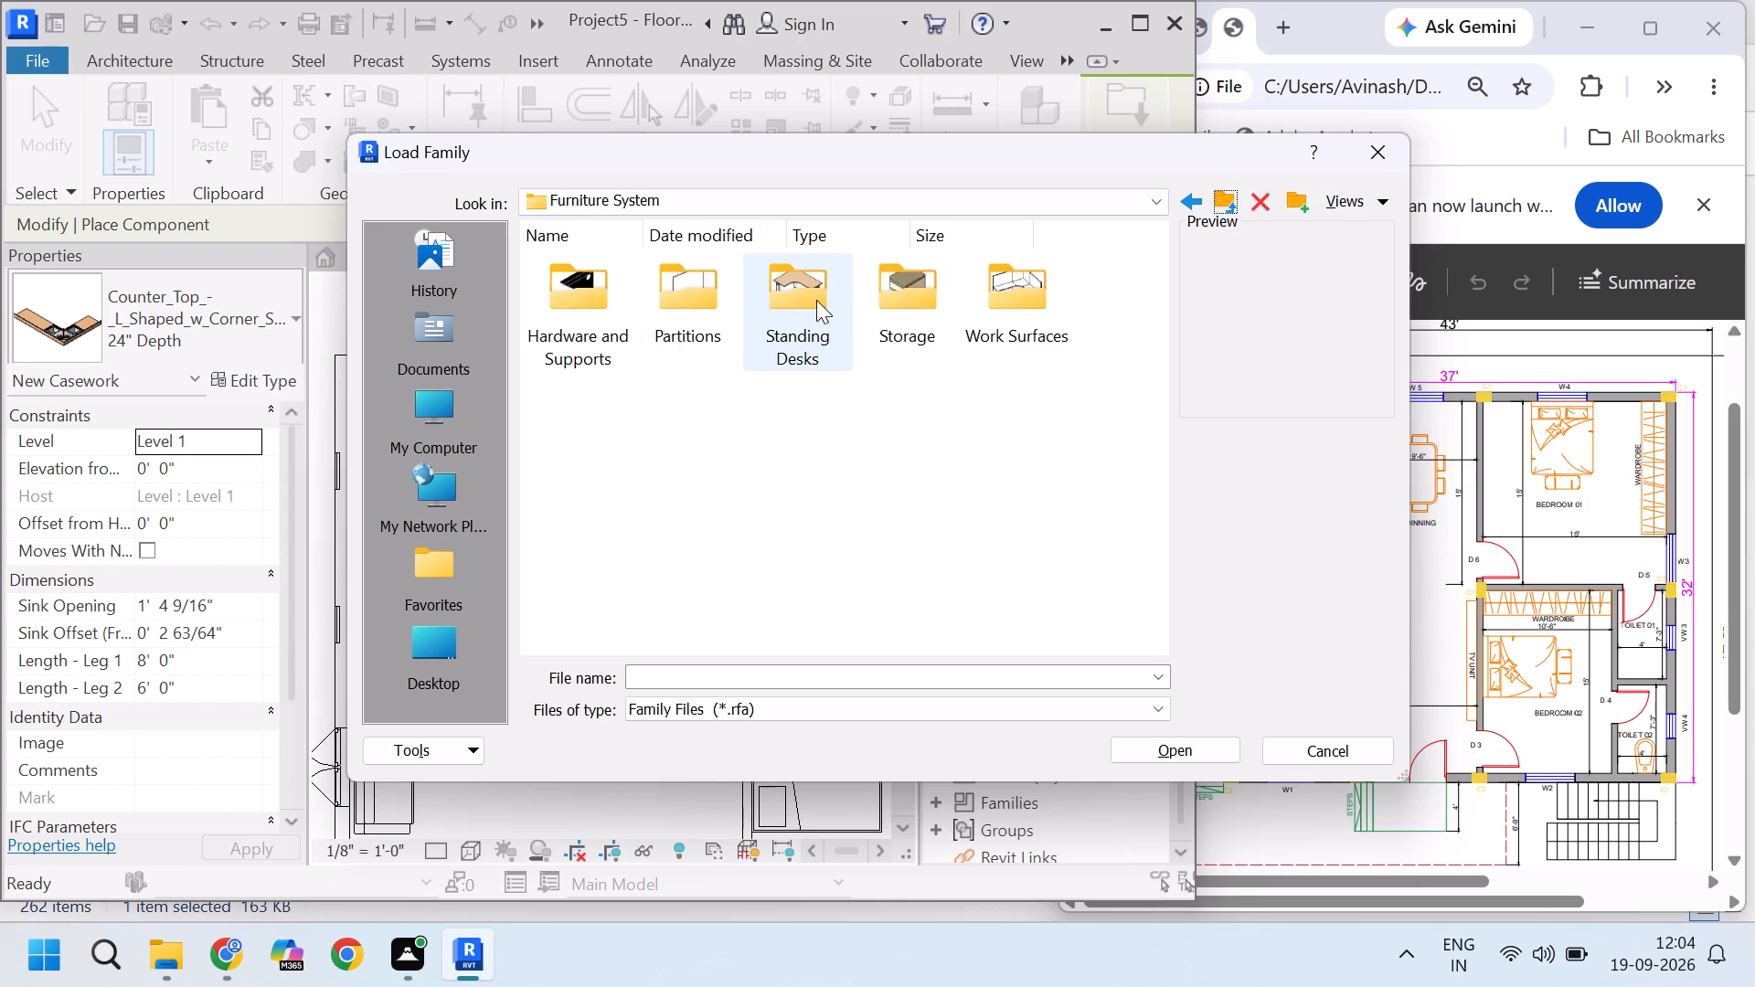
left_click(1221, 209)
double_click(900, 321)
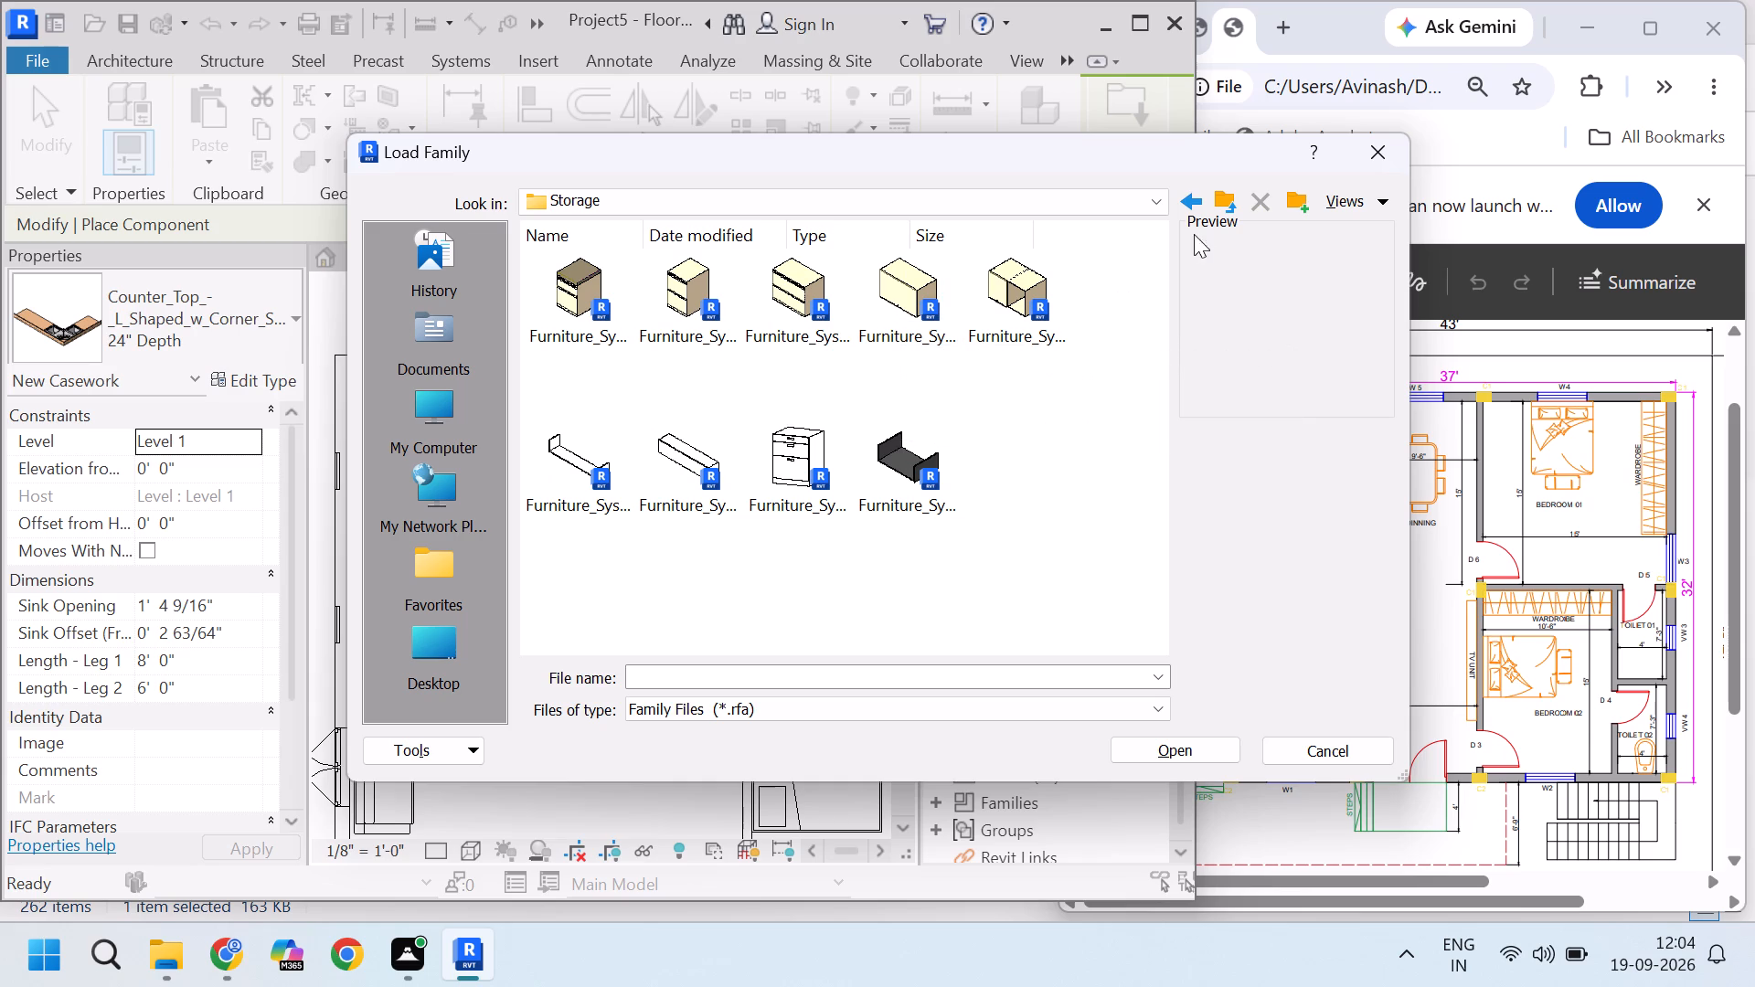
left_click(1218, 205)
double_click(1006, 310)
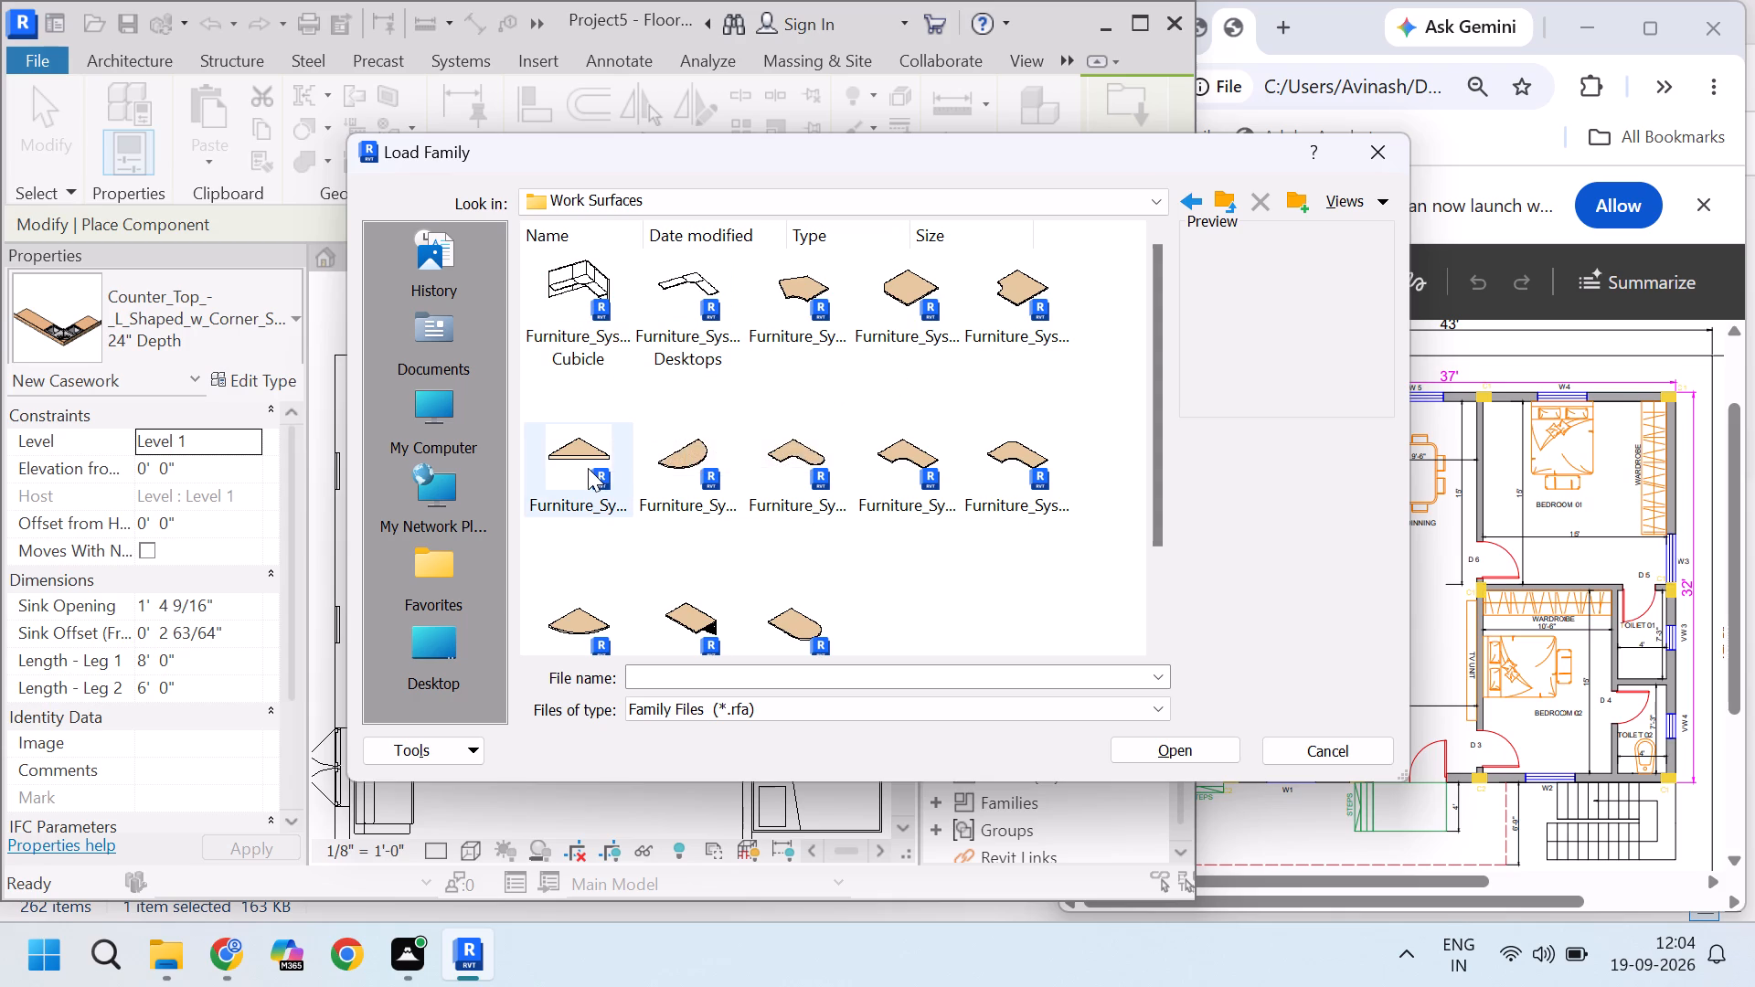
scroll(654, 525, "down", 2)
left_click(1227, 214)
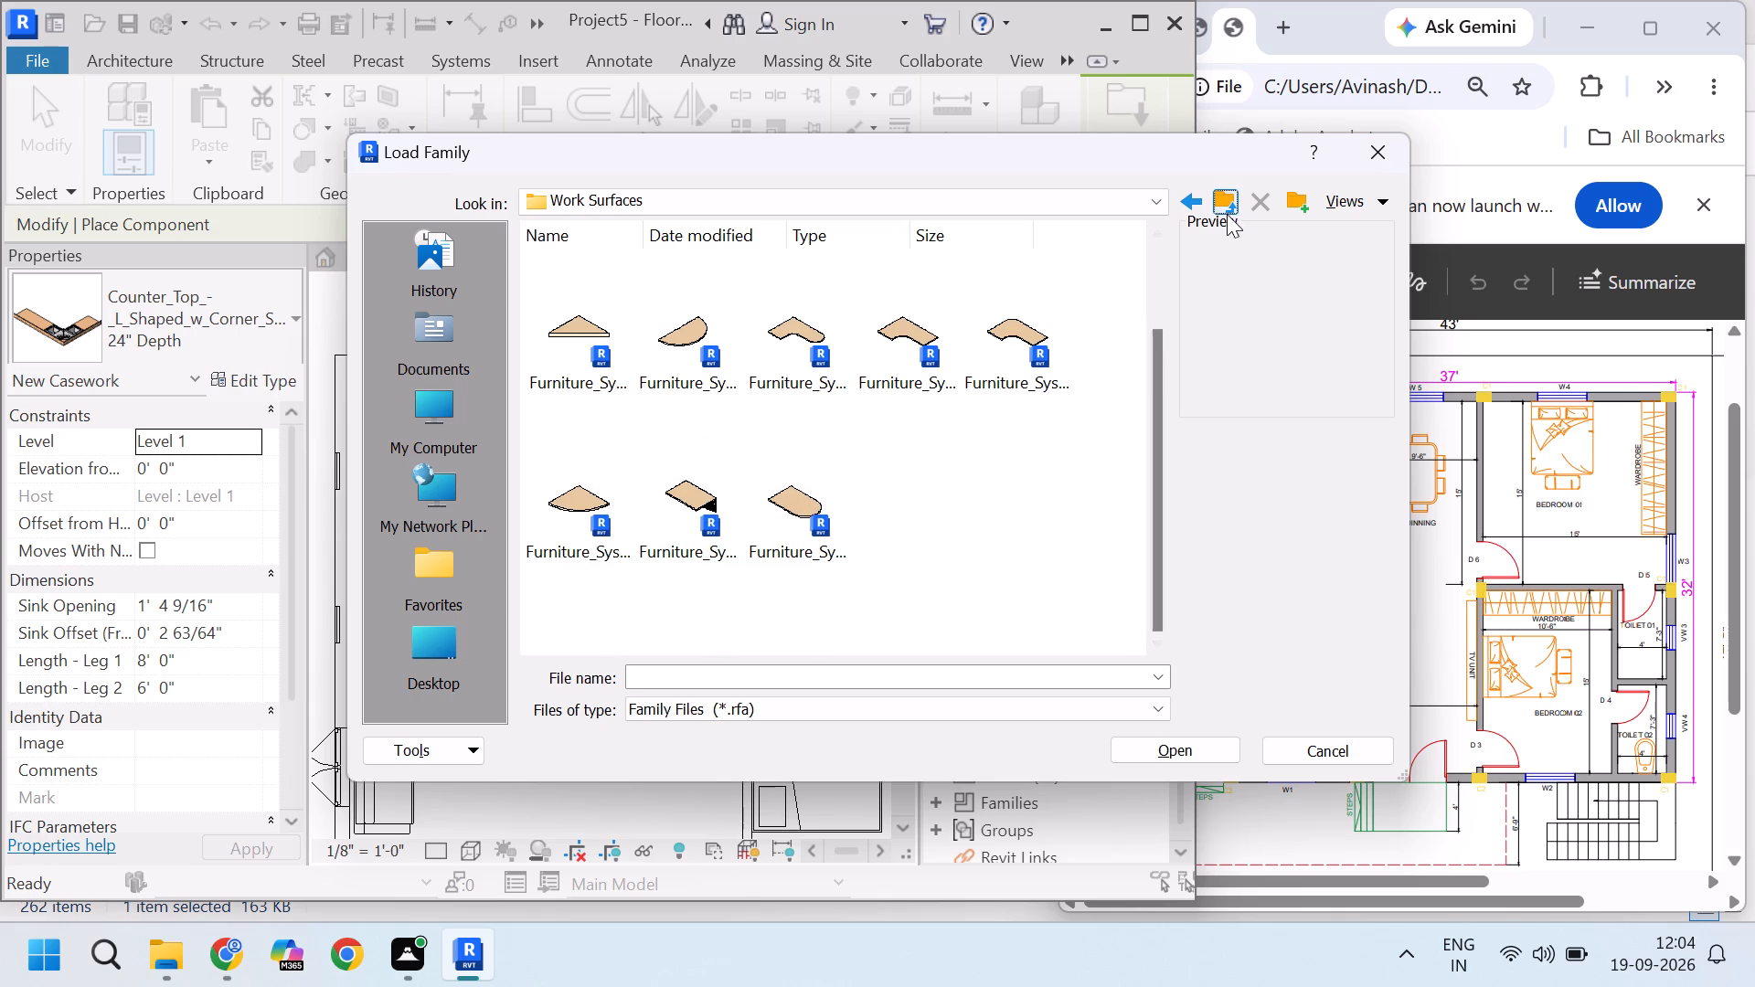
Return to the US library folder and check the System Families, Openings and Curtain Panel By Pattern folders for a suitable family.
left_click(1227, 214)
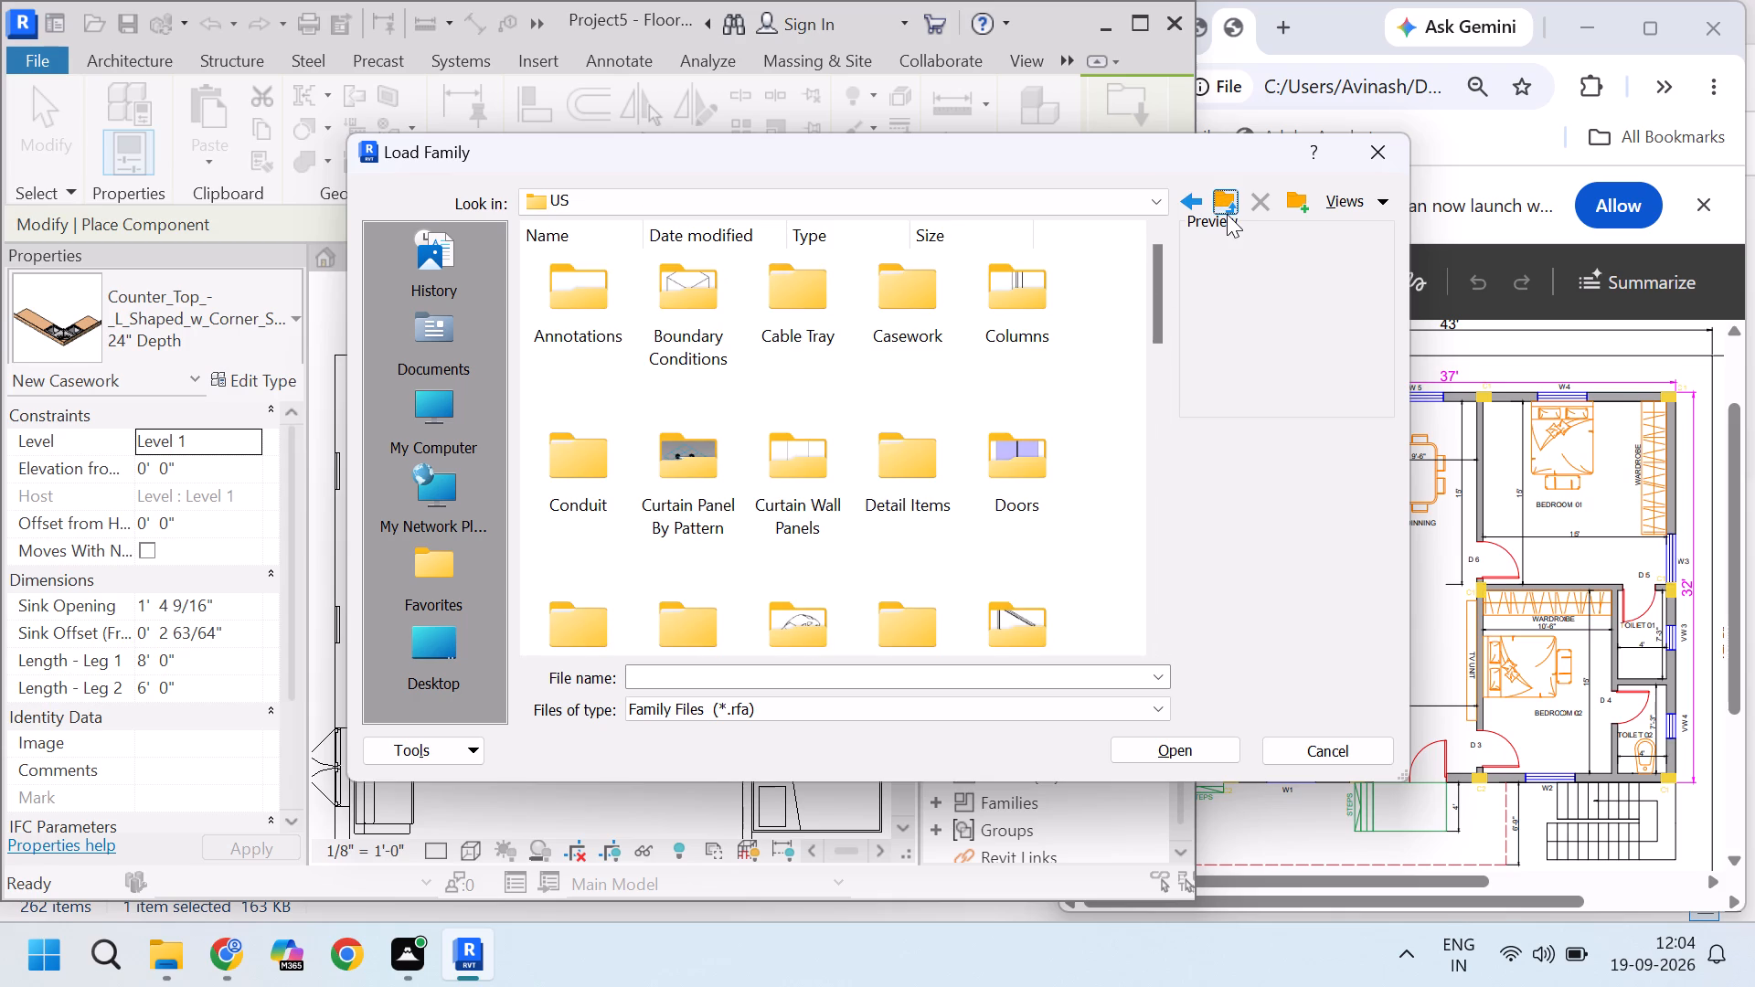
scroll(976, 413, "down", 1)
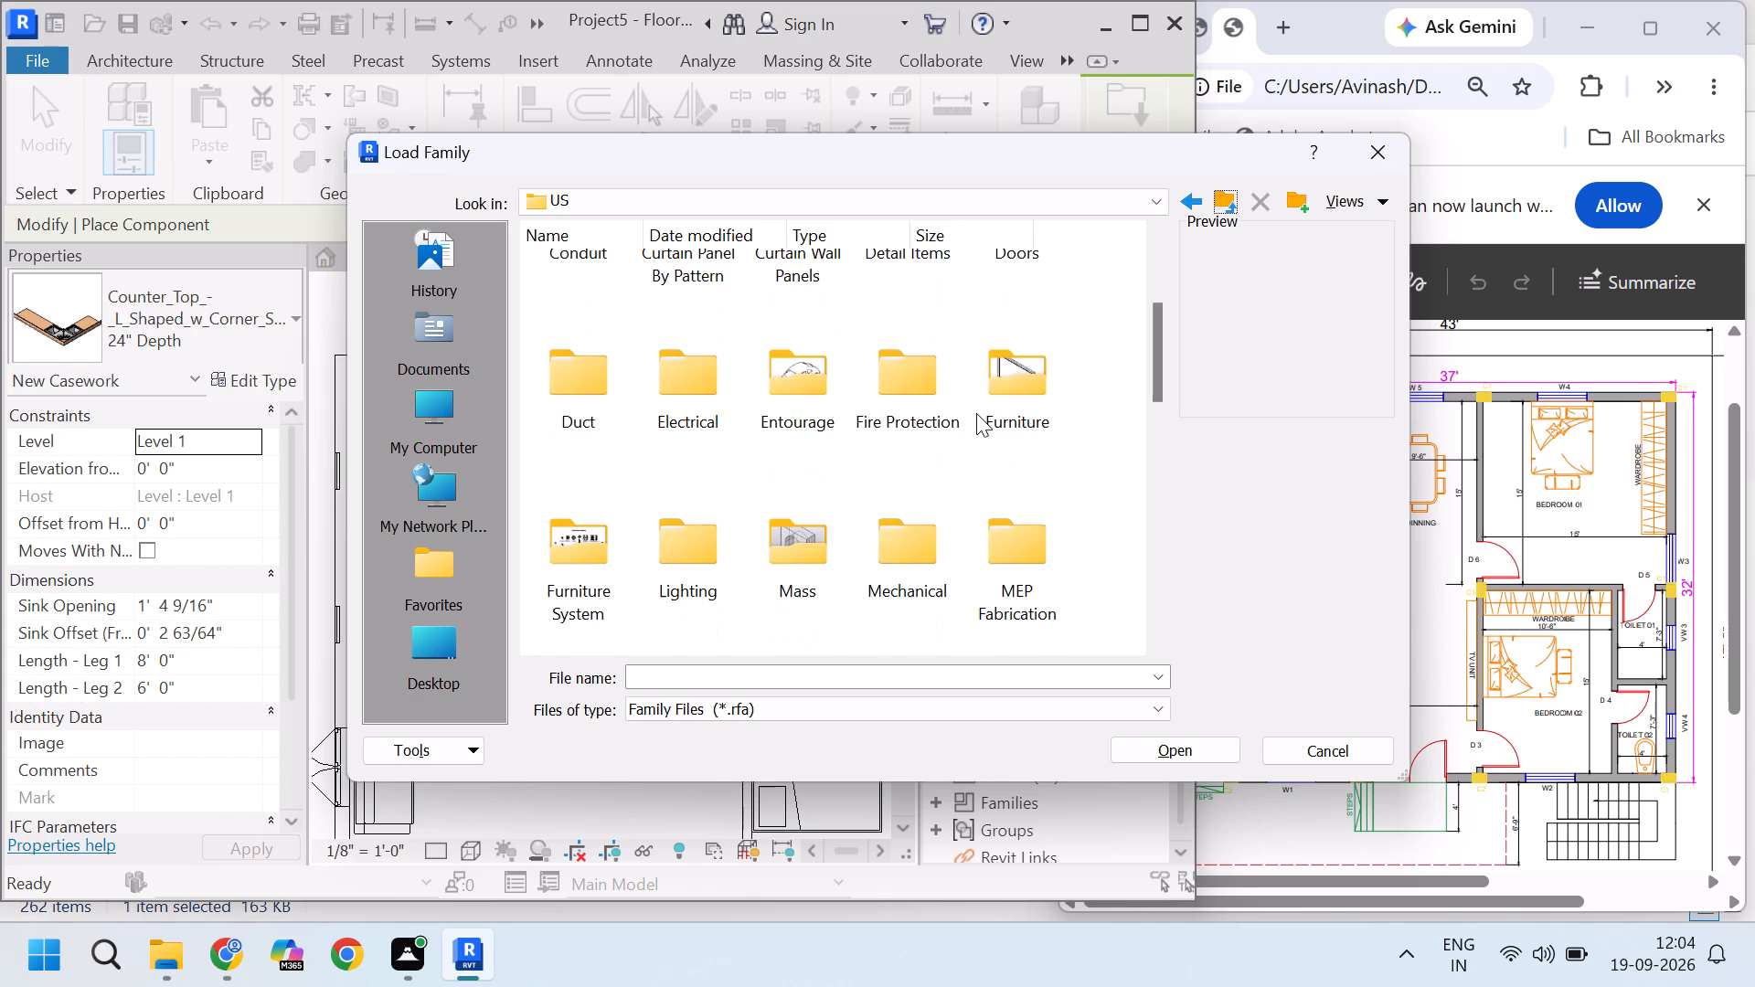
scroll(976, 413, "down", 6)
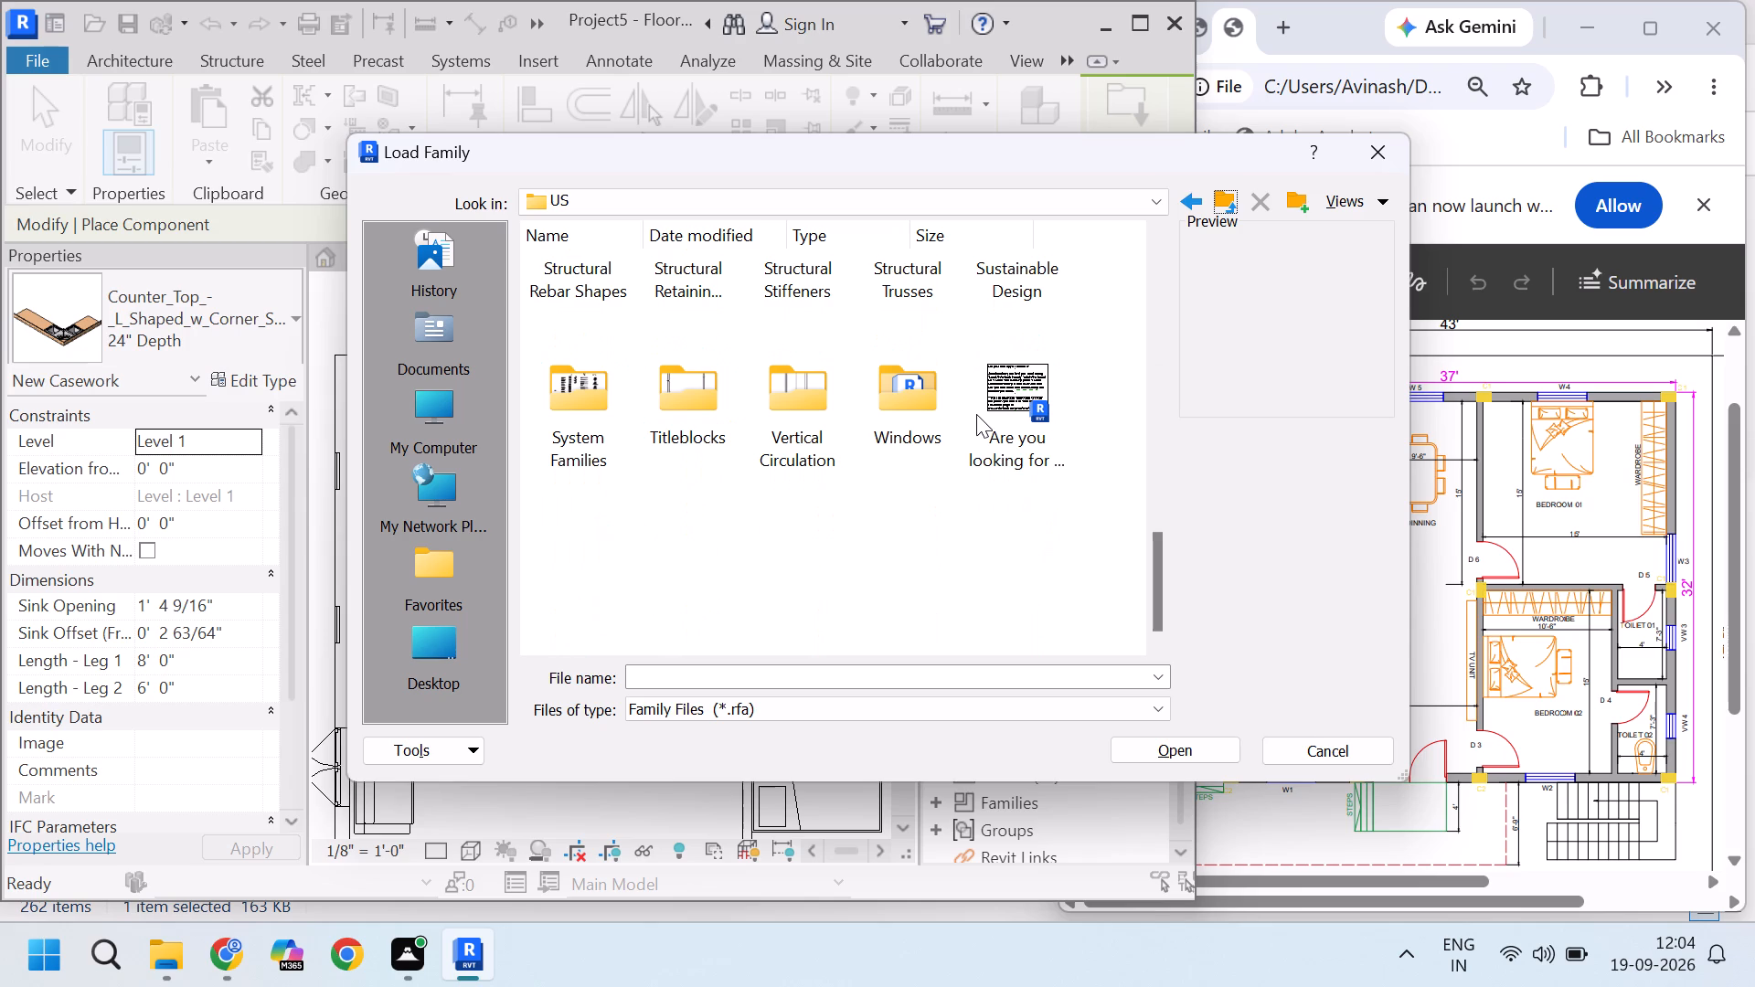
double_click(596, 421)
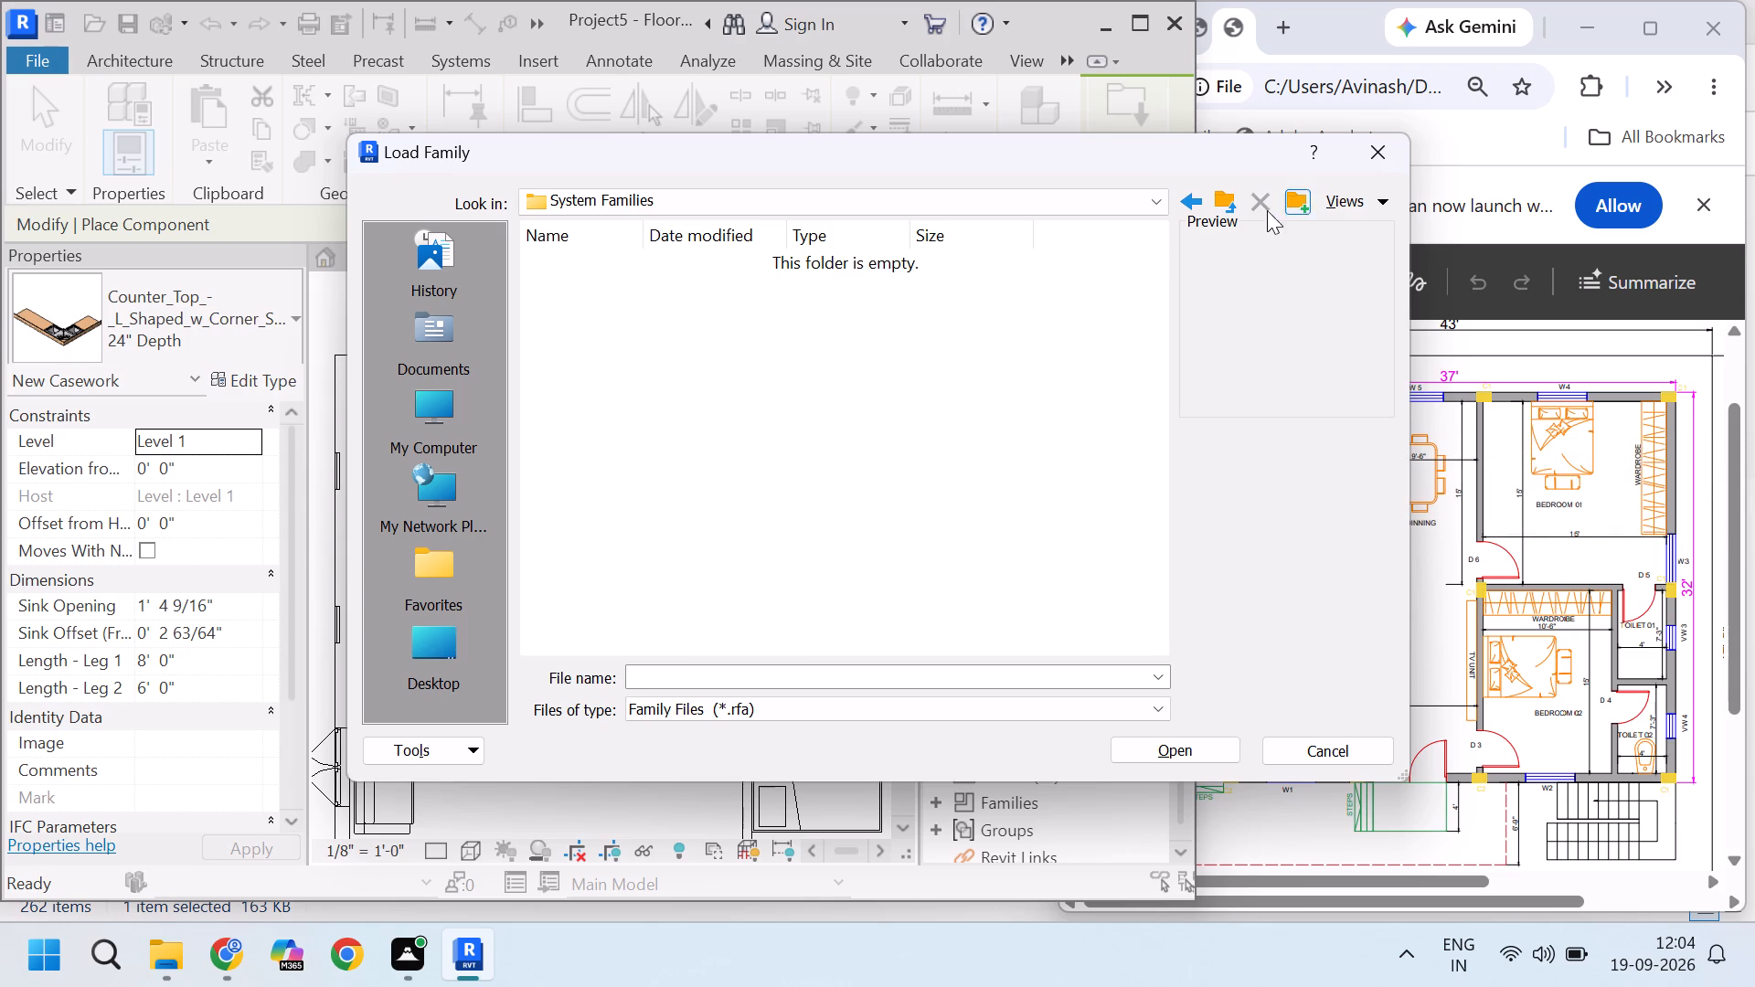
left_click(1219, 197)
scroll(928, 413, "up", 1)
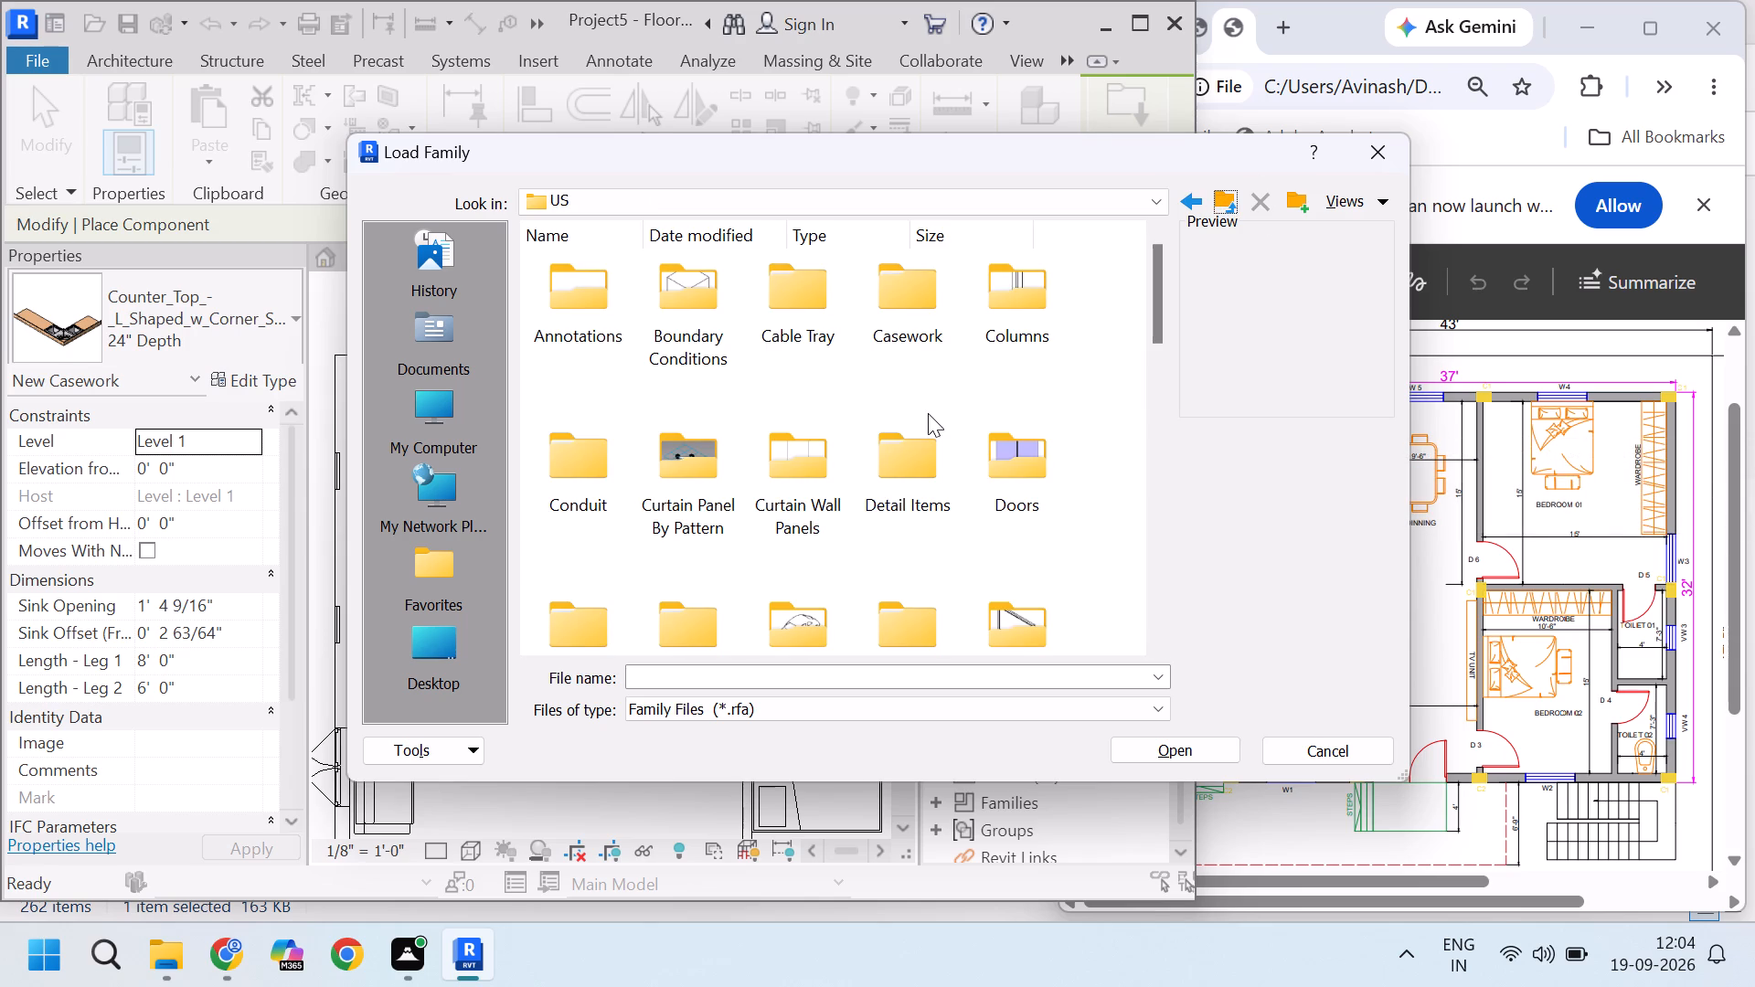
scroll(928, 413, "up", 1)
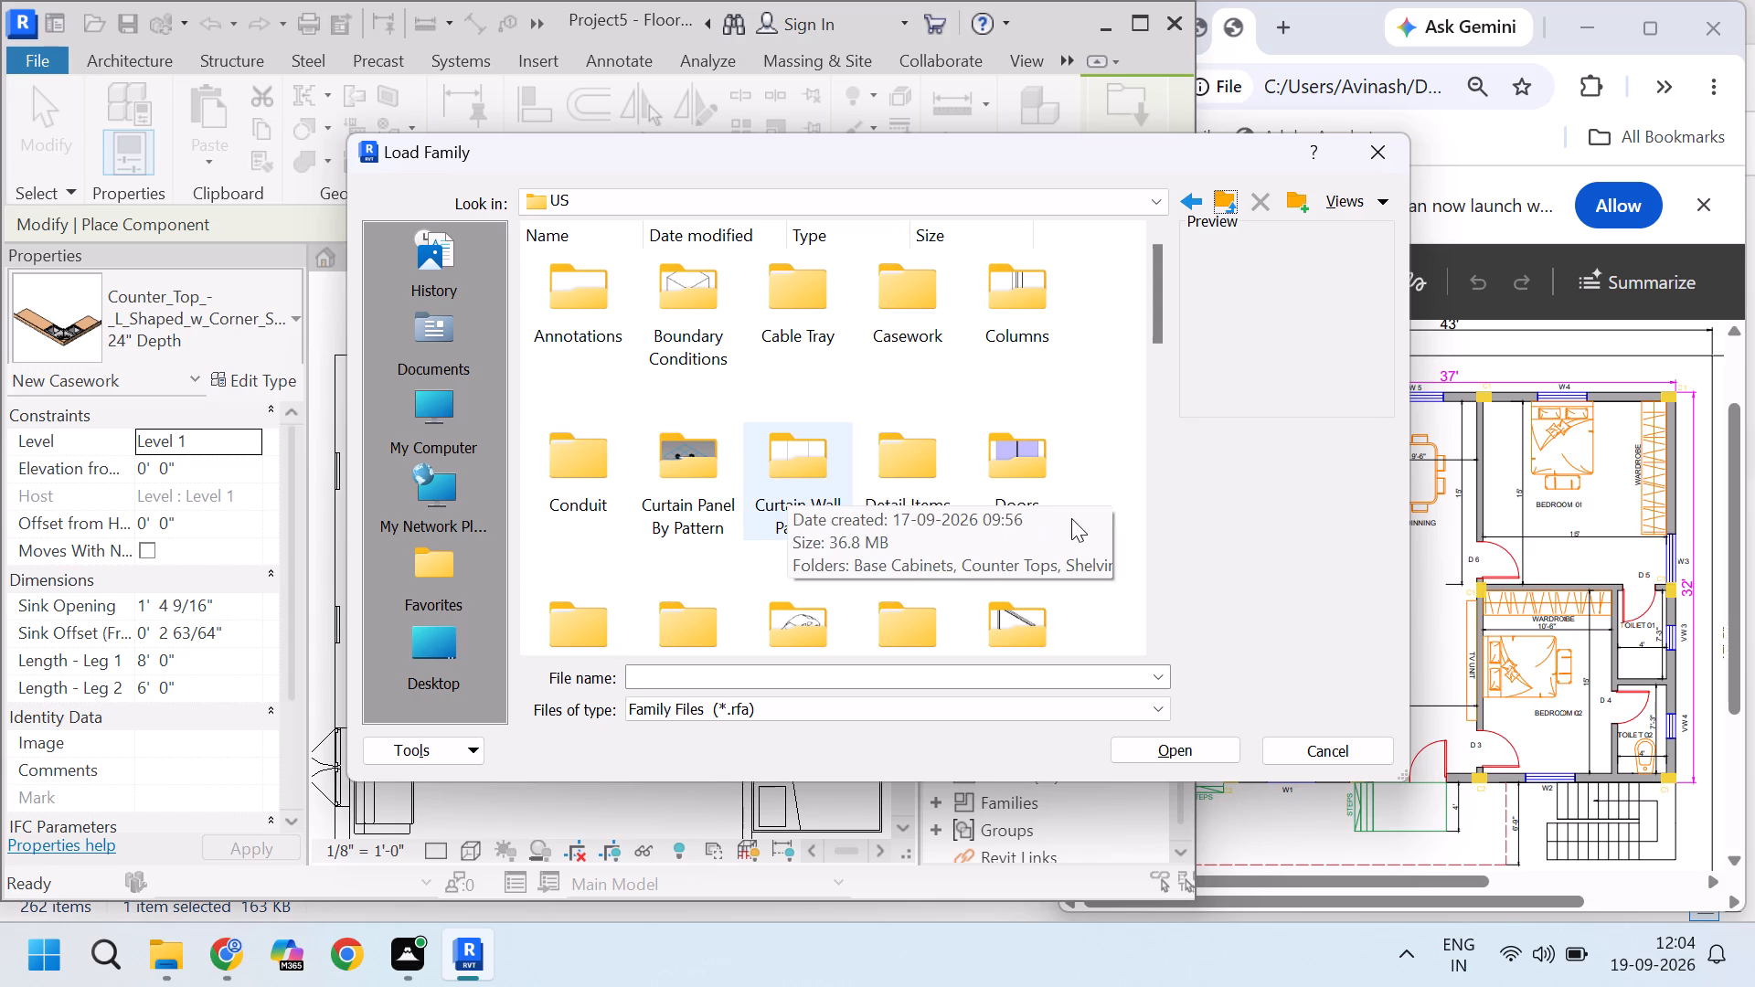
scroll(753, 515, "down", 2)
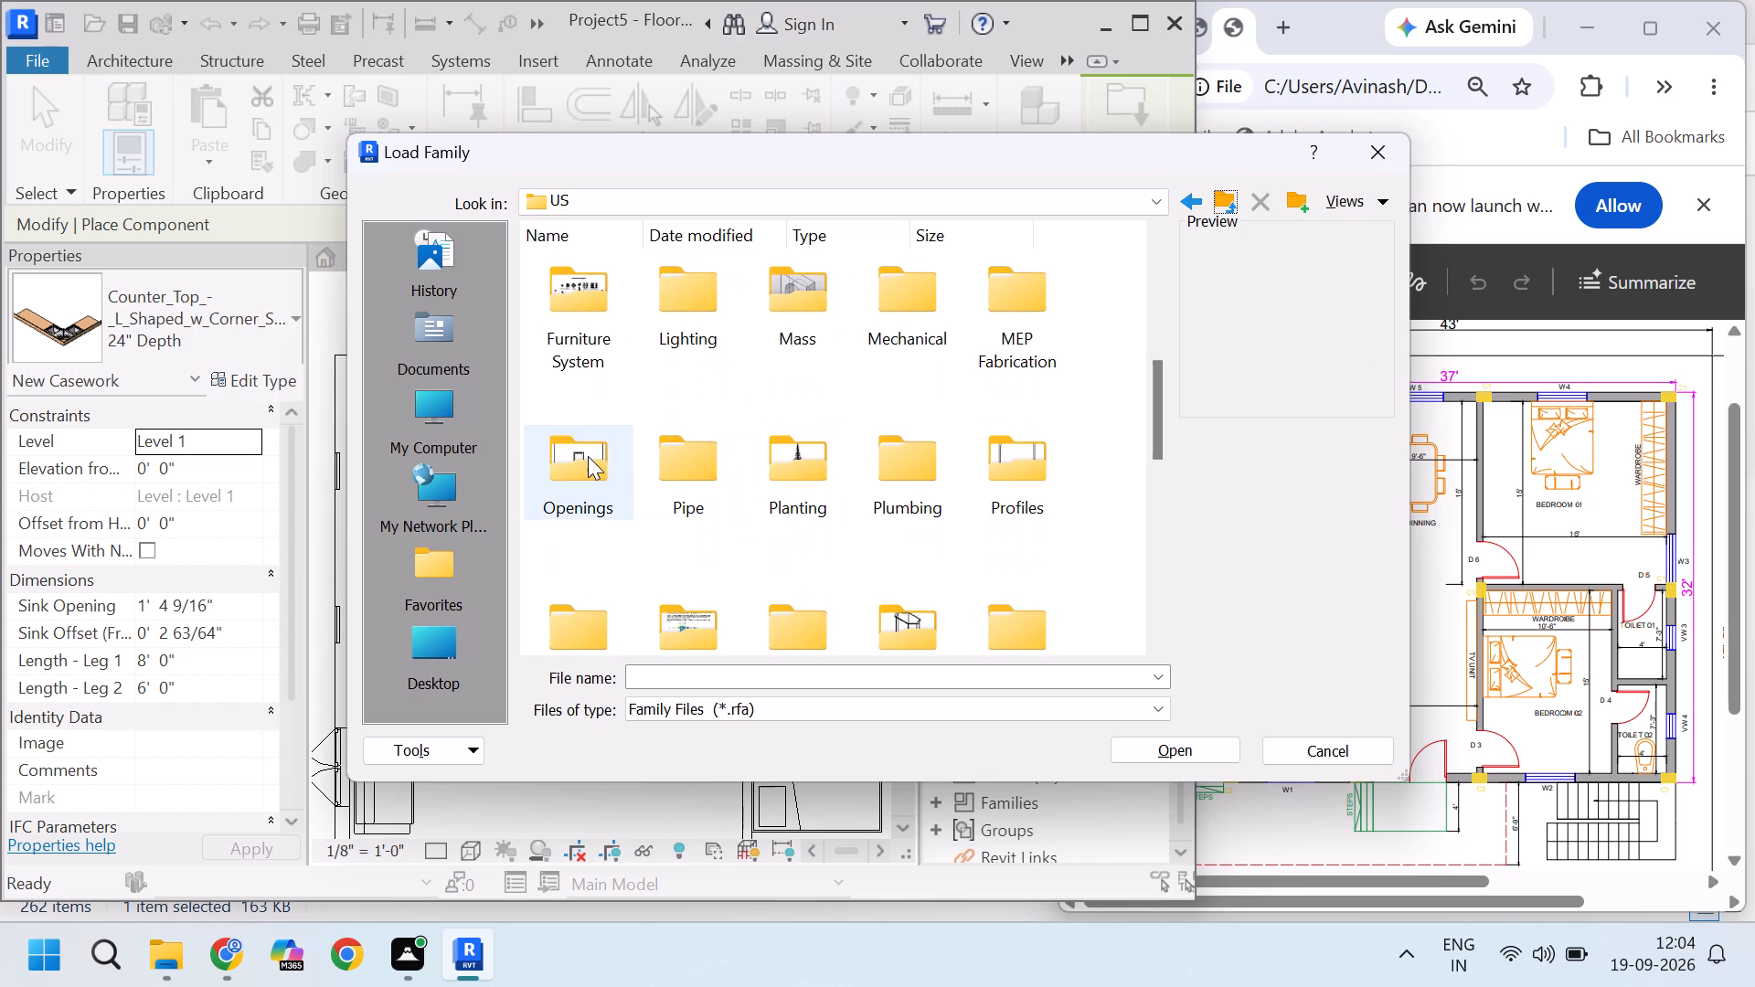
double_click(588, 456)
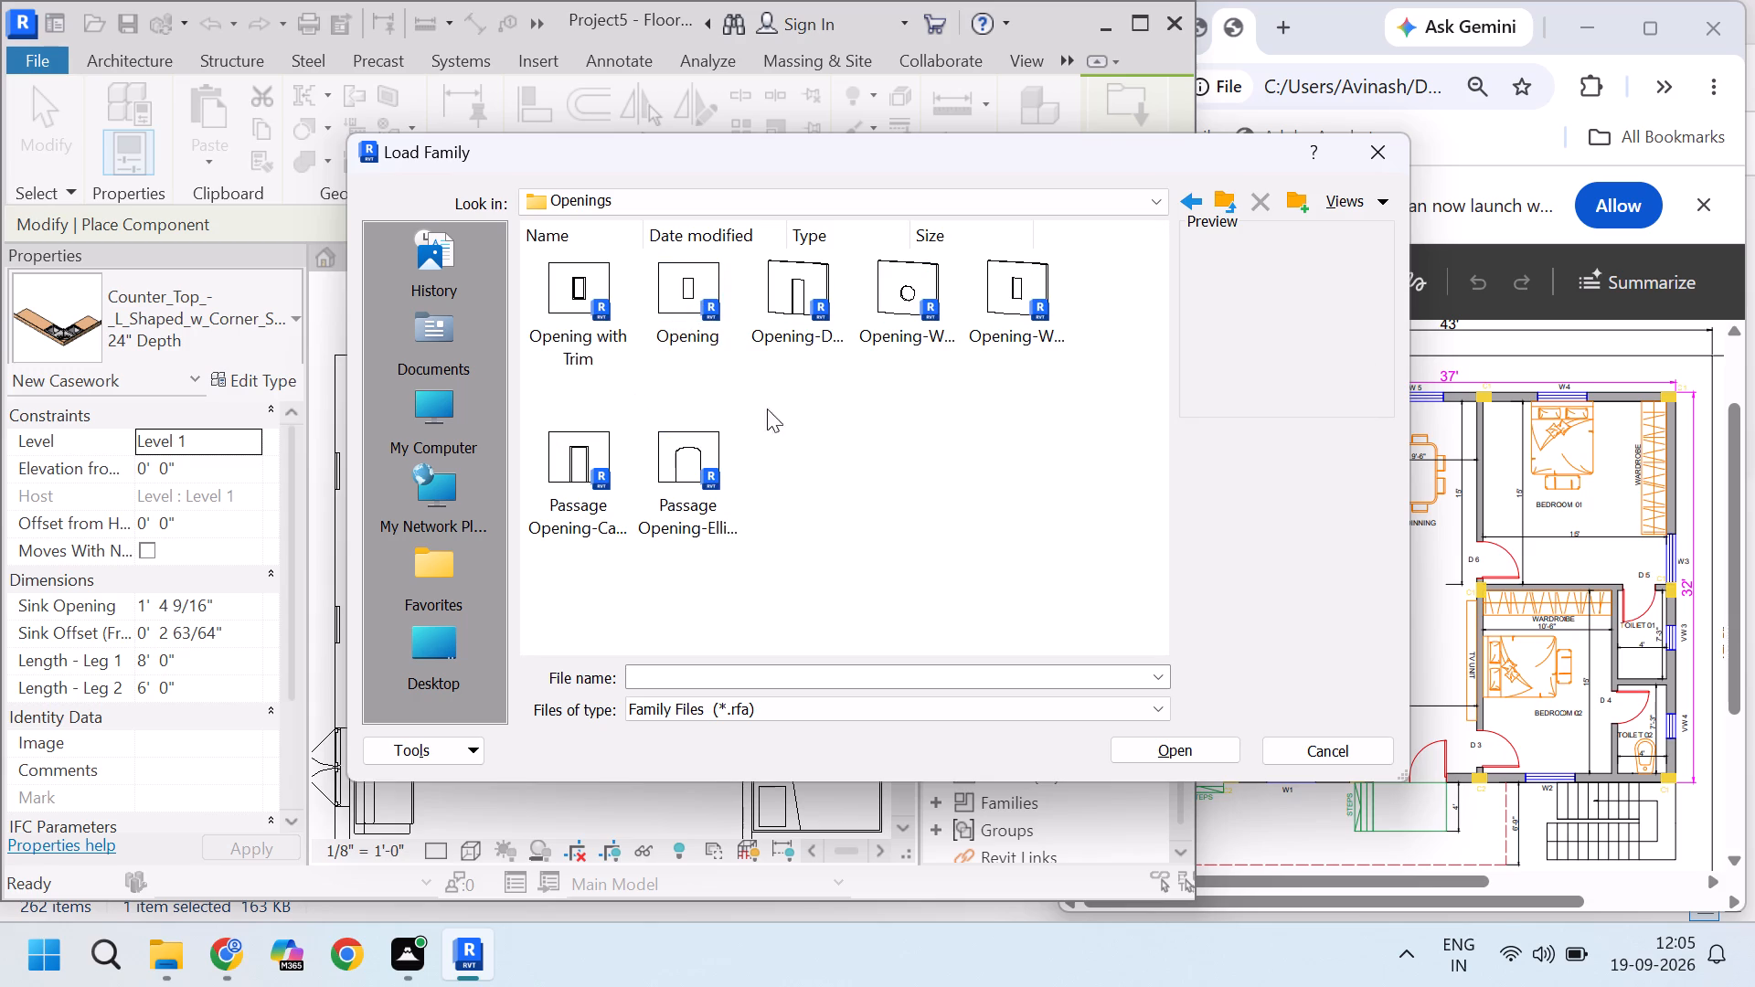
left_click(1231, 213)
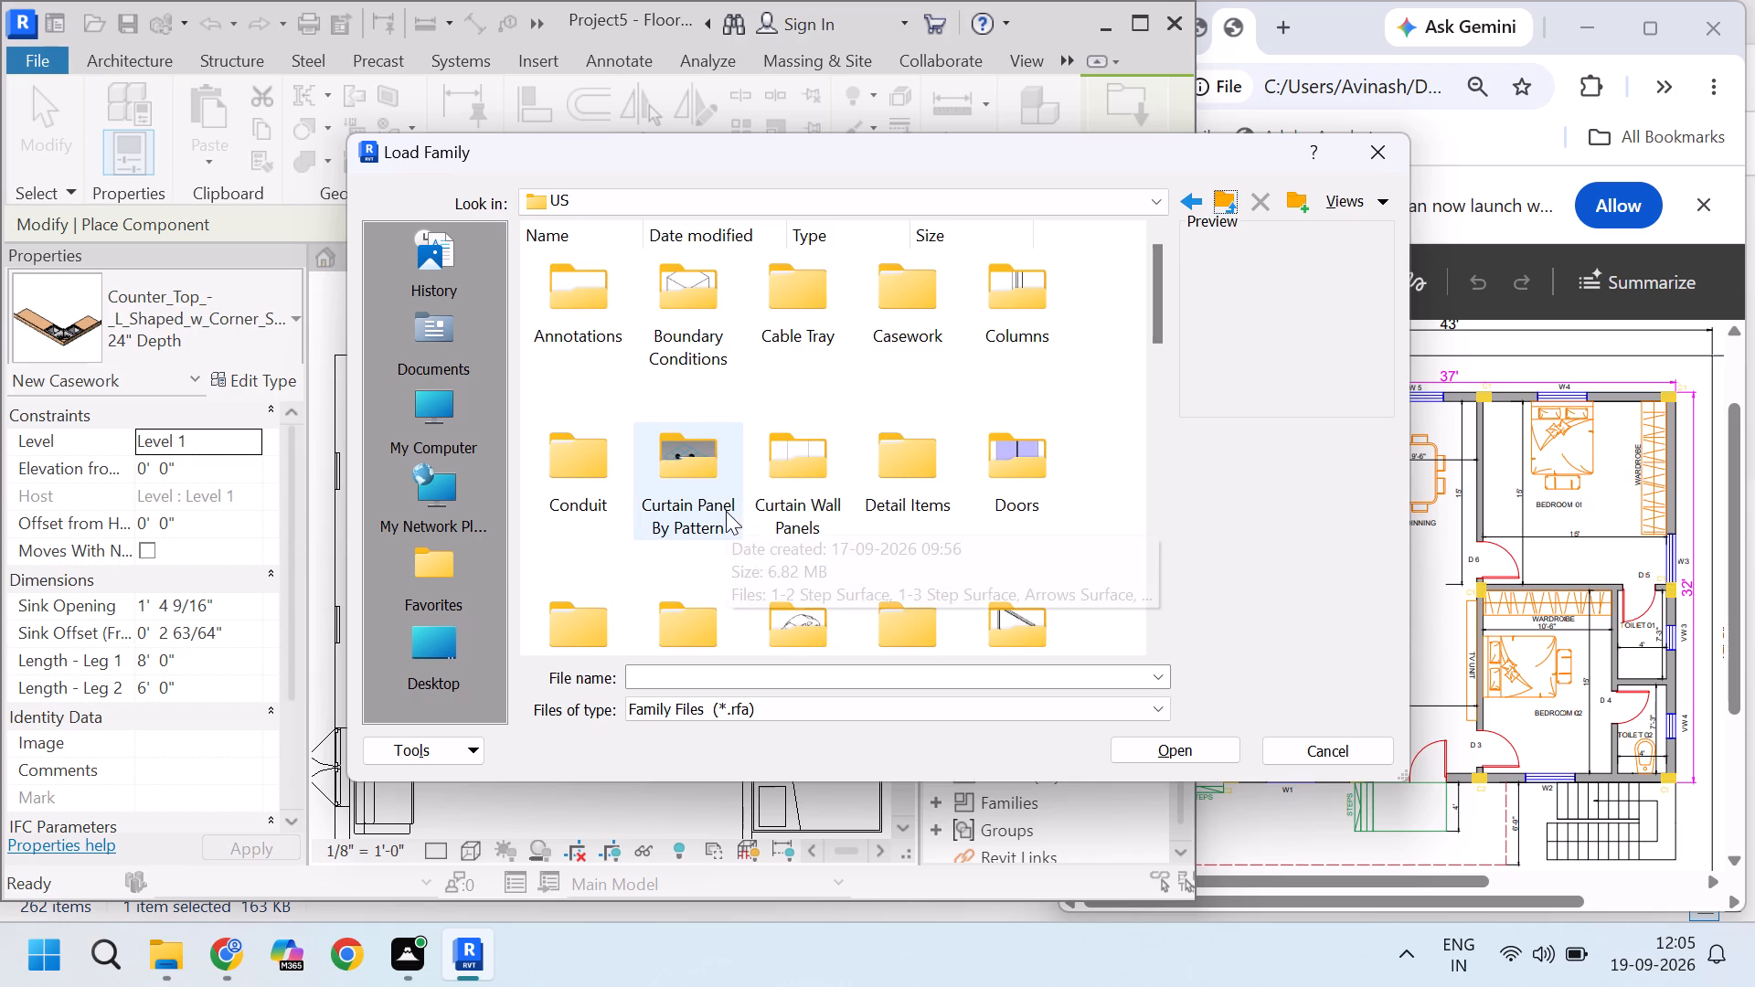
double_click(692, 479)
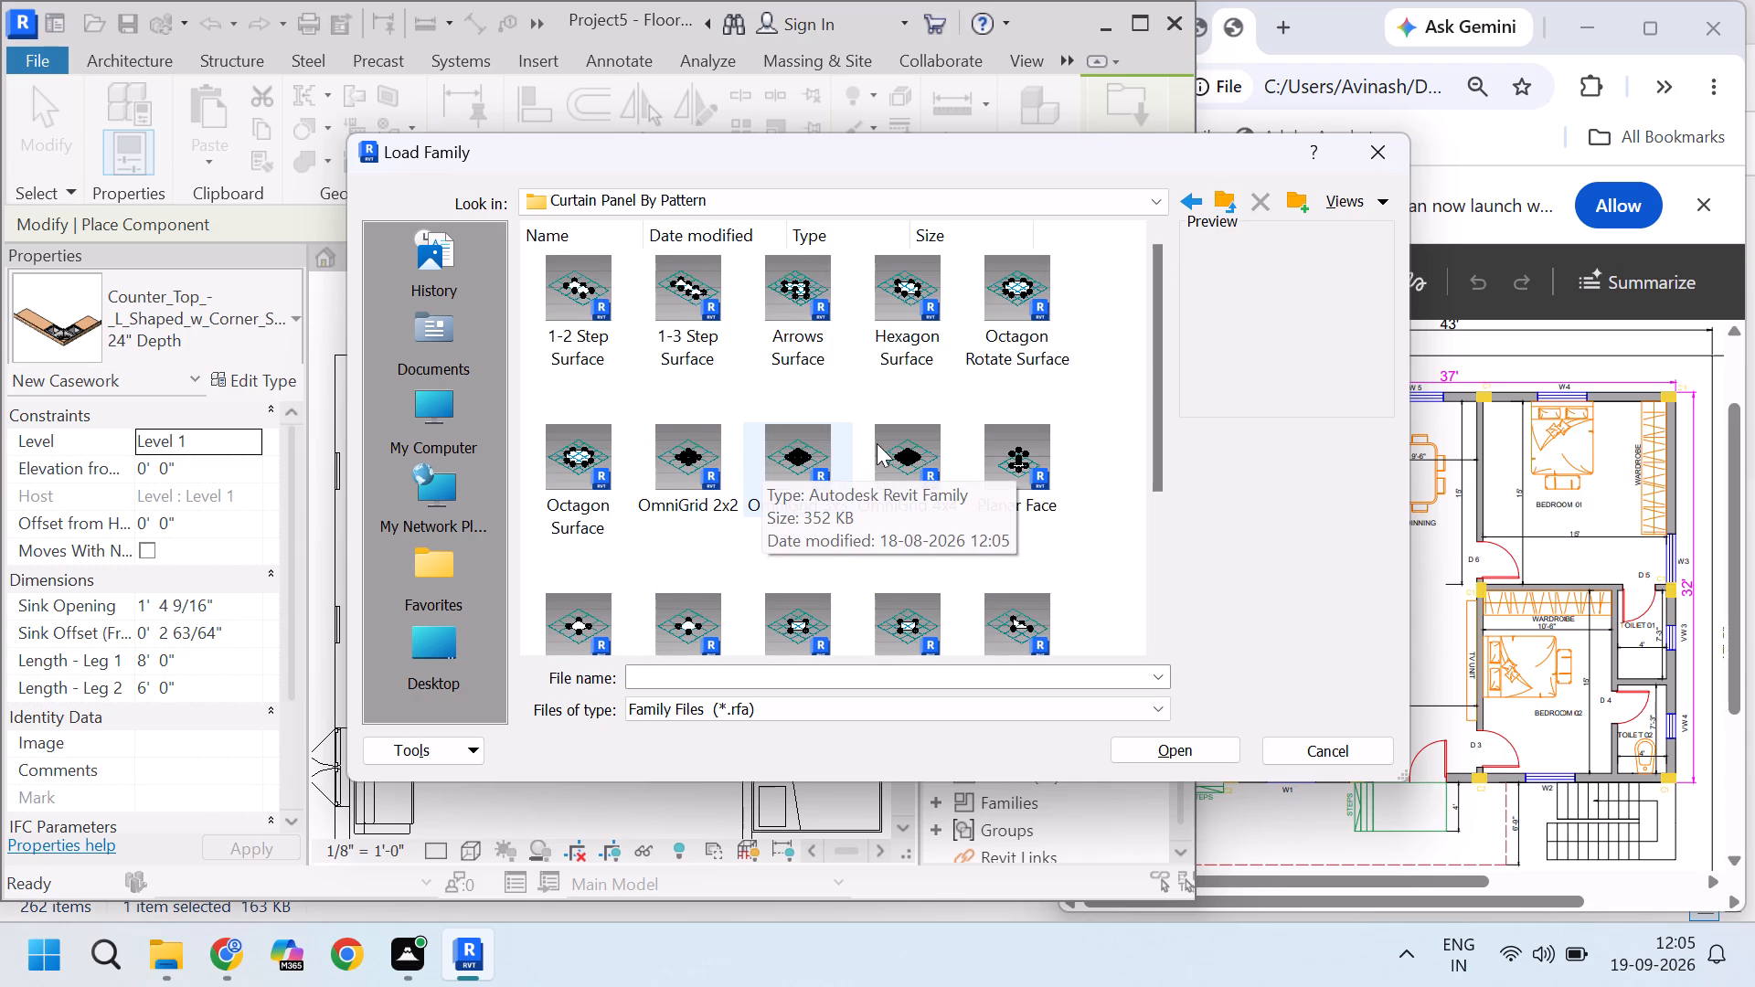
scroll(877, 443, "down", 5)
left_click(1232, 208)
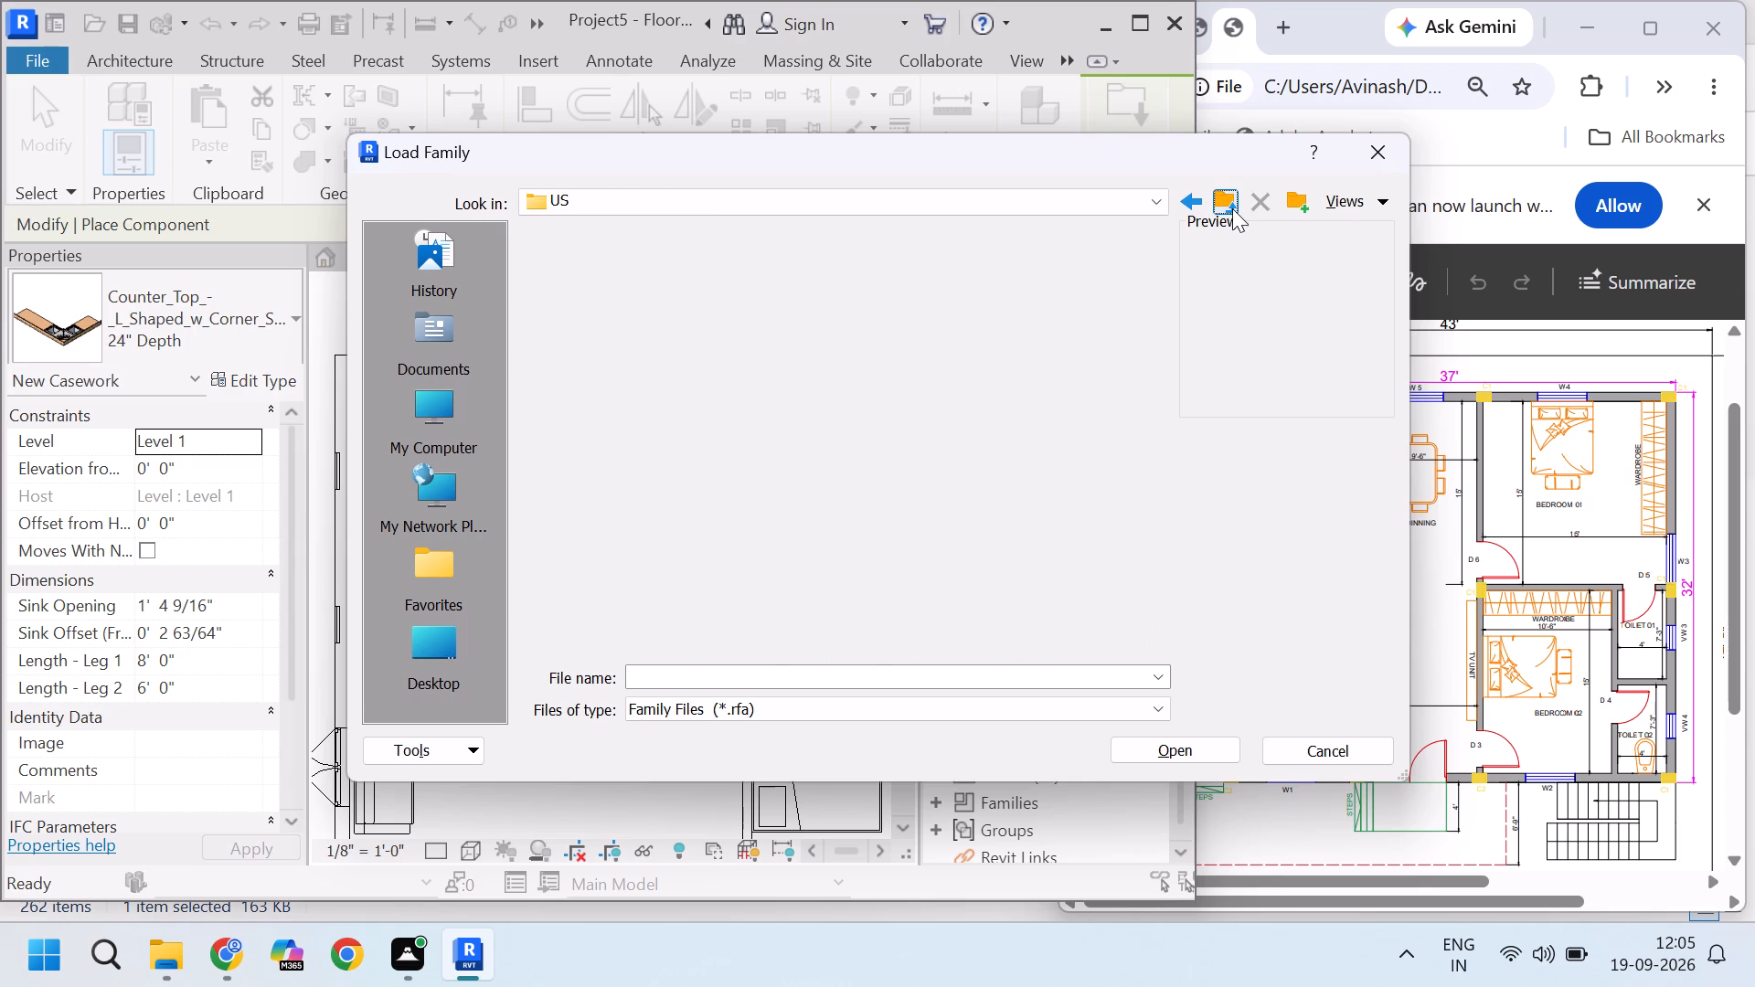
Scan the US category folders and look through the Annotations folder and its Civil subfolder for a suitable family.
scroll(925, 455, "down", 2)
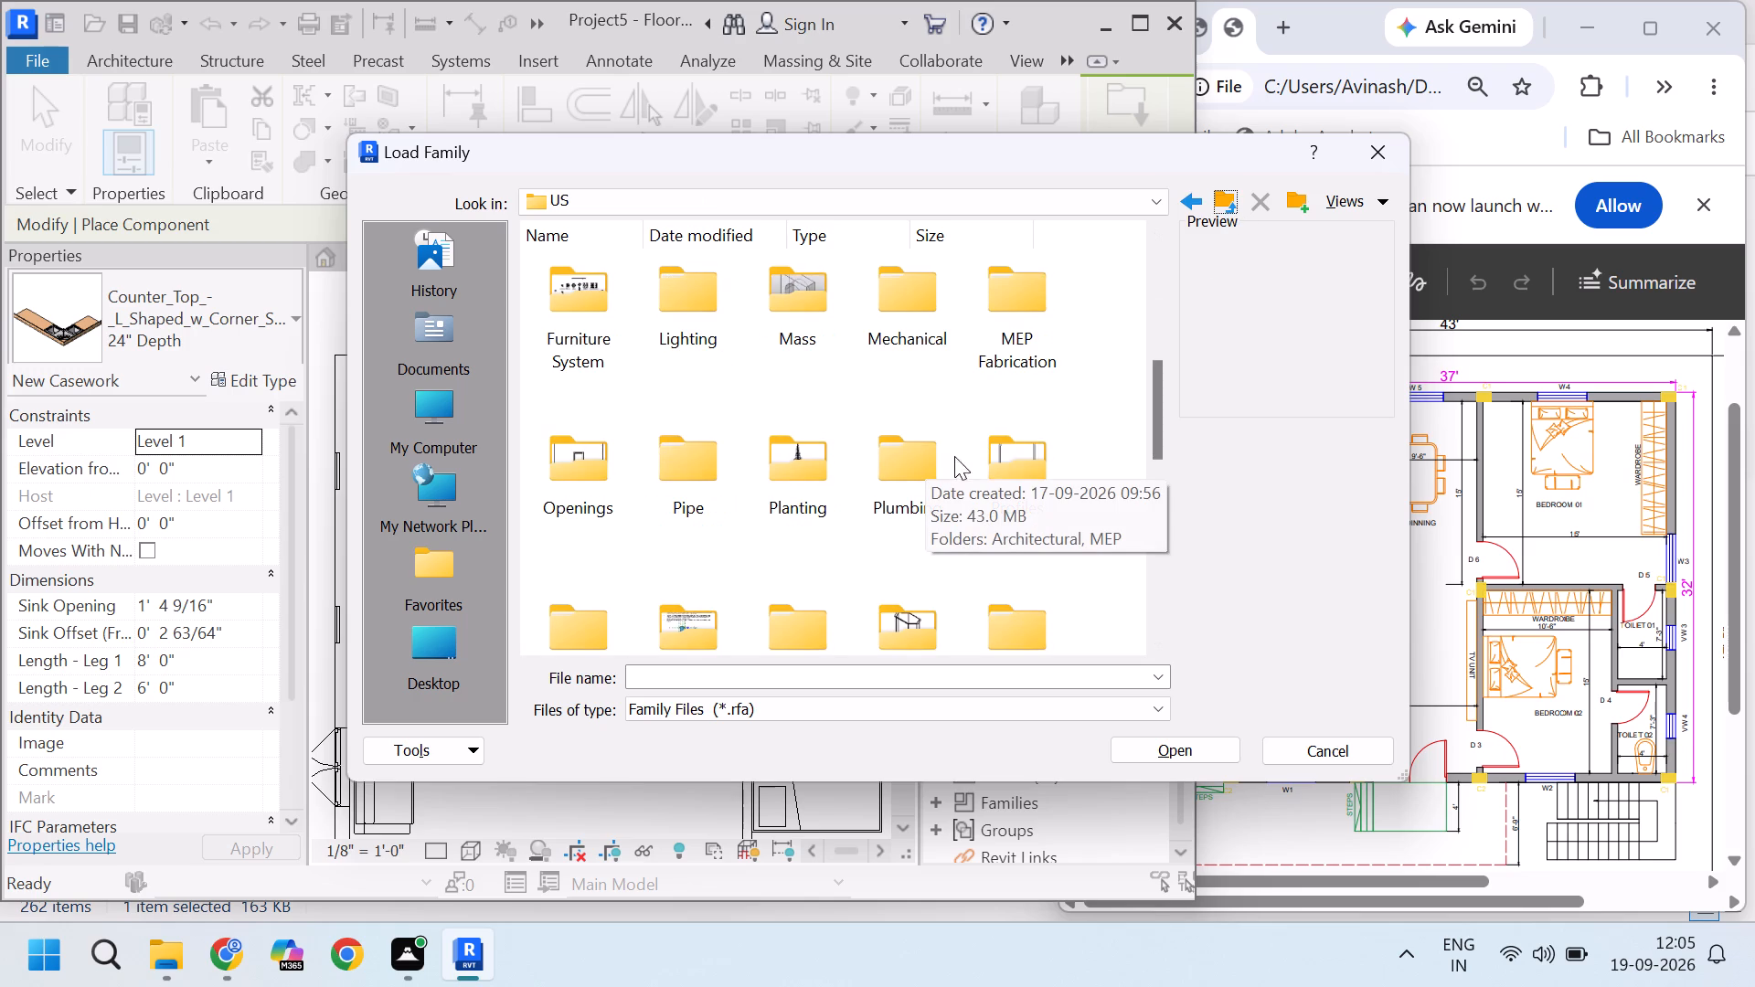
scroll(899, 462, "down", 1)
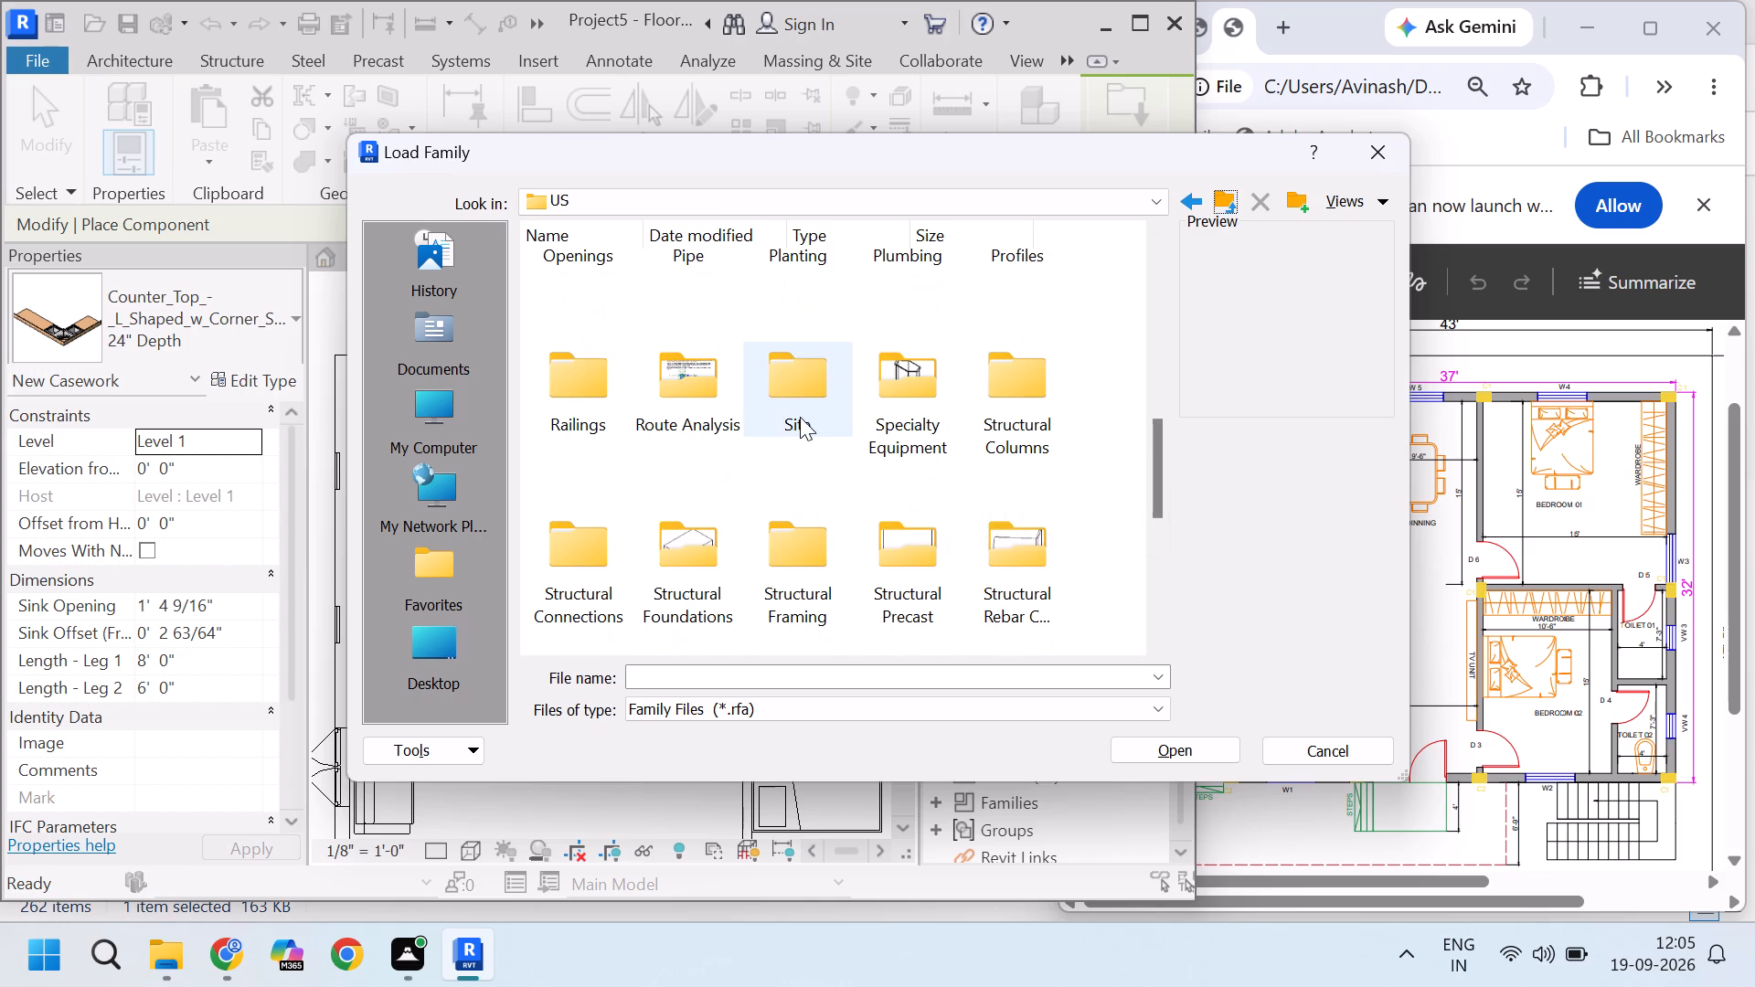
scroll(803, 417, "down", 3)
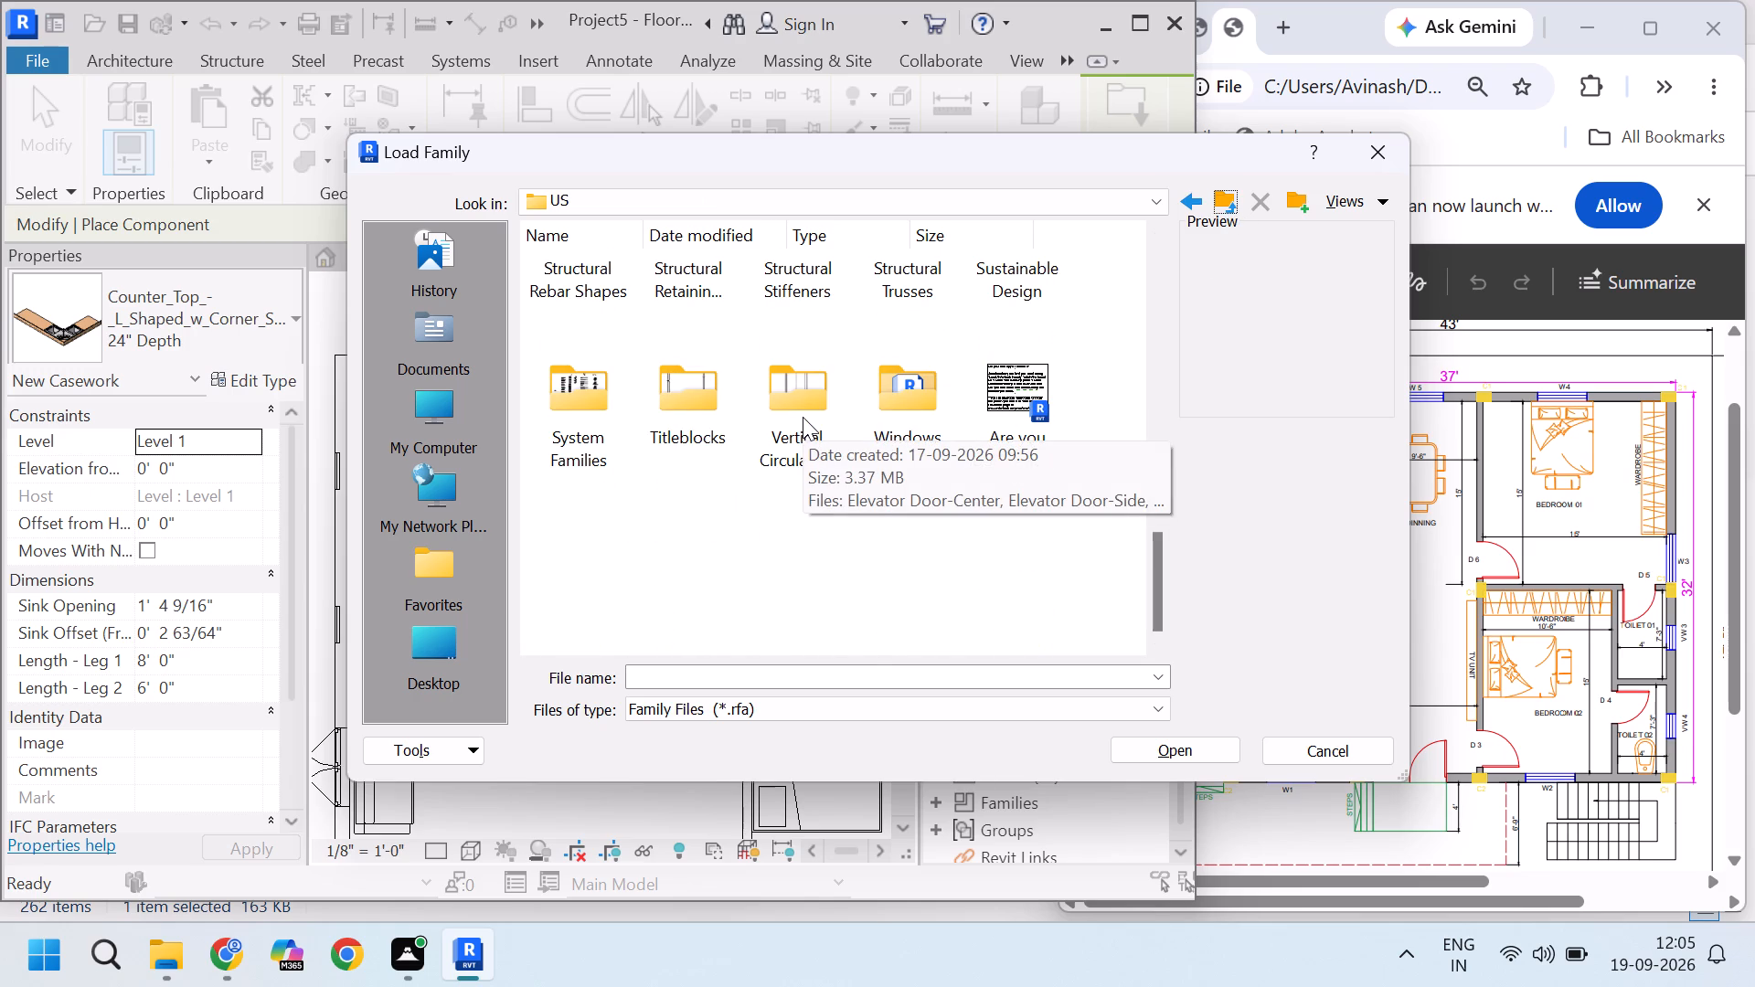
scroll(803, 417, "up", 13)
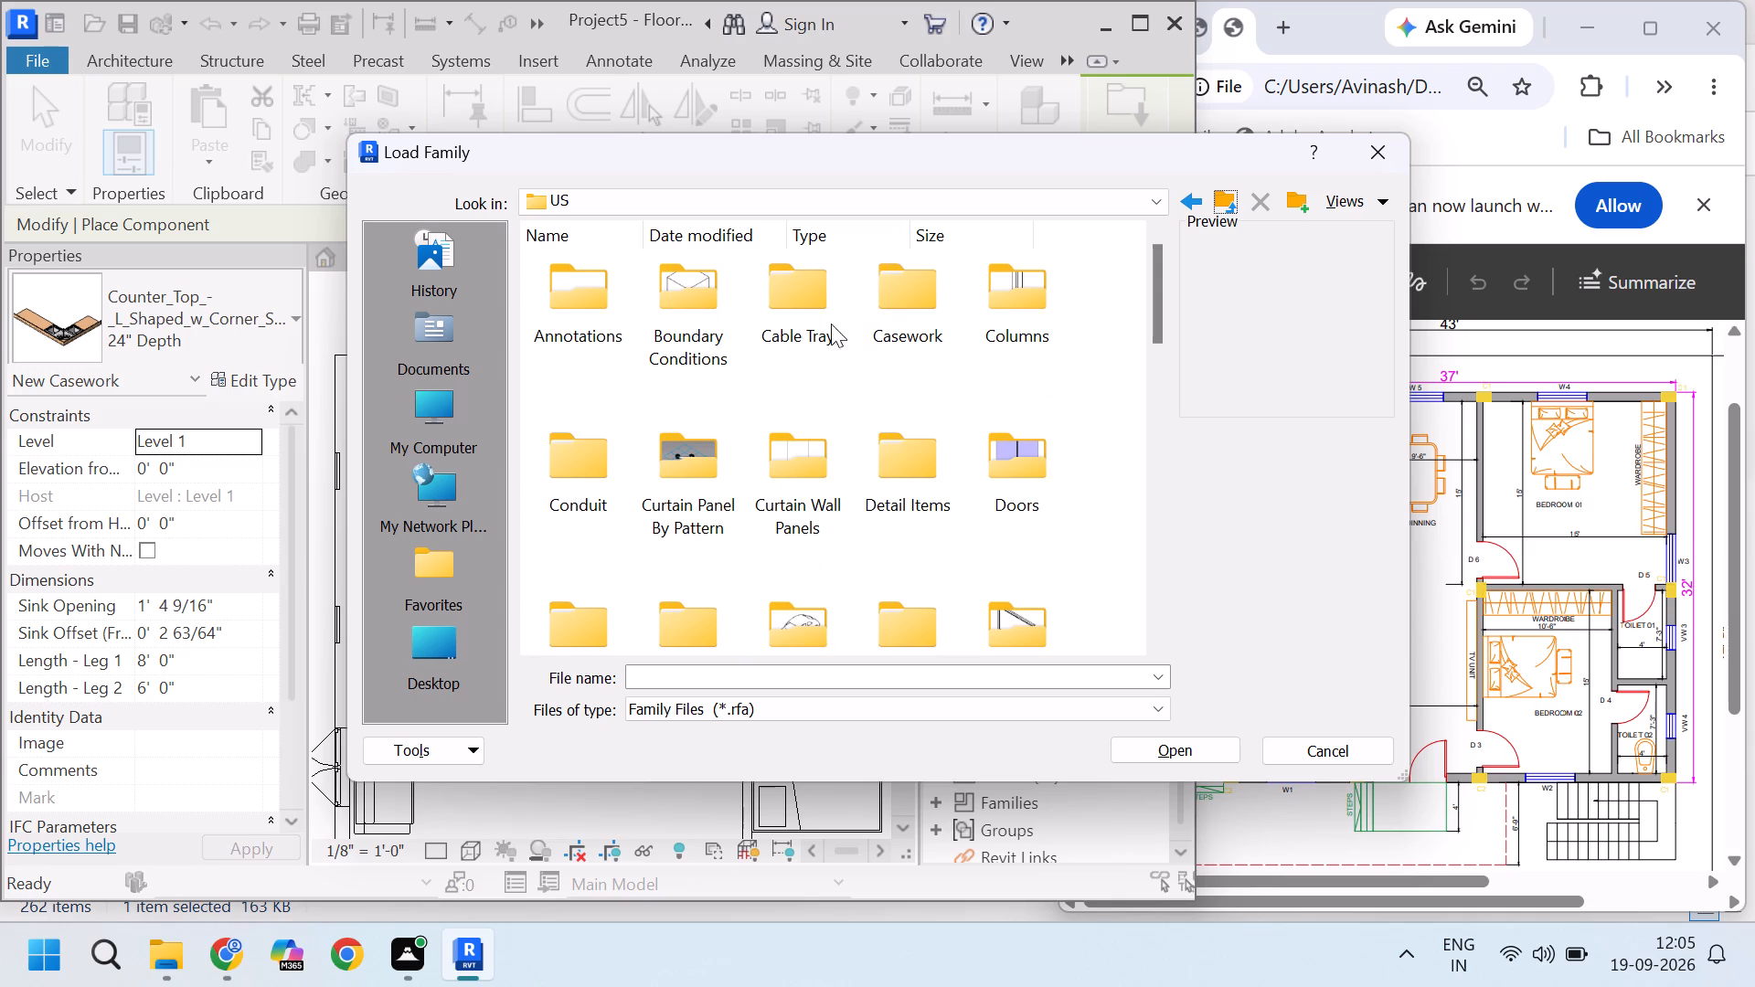
double_click(599, 323)
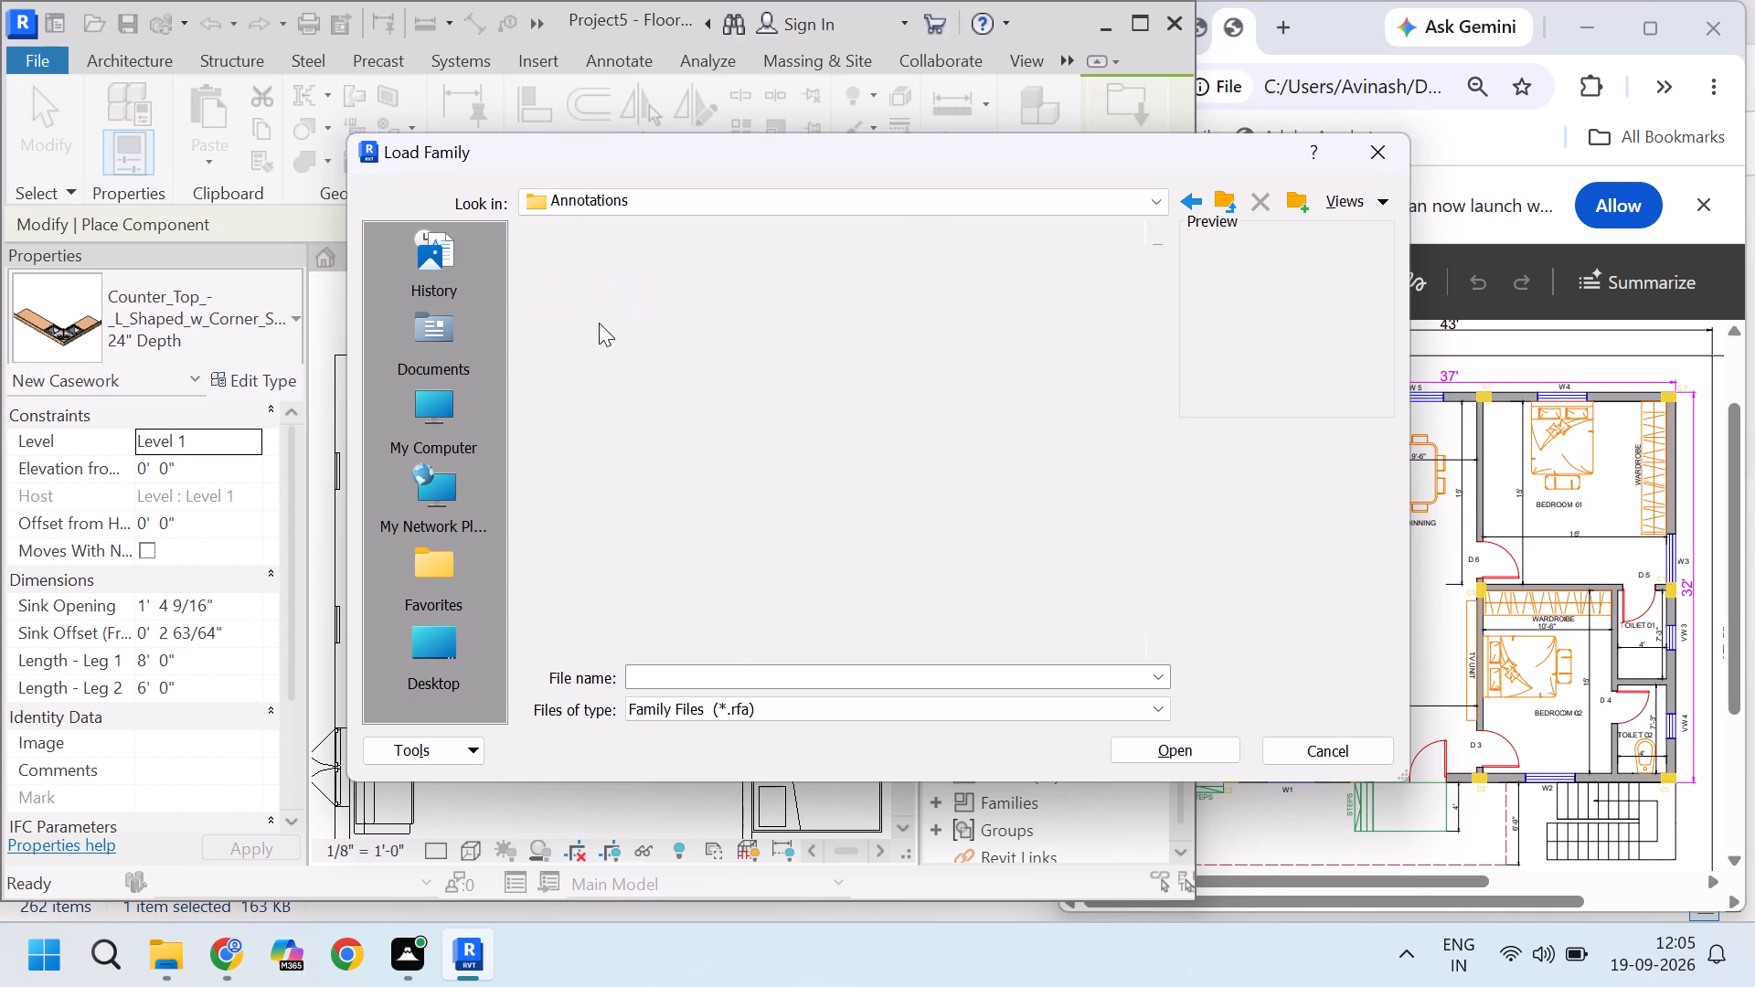
scroll(942, 399, "down", 1)
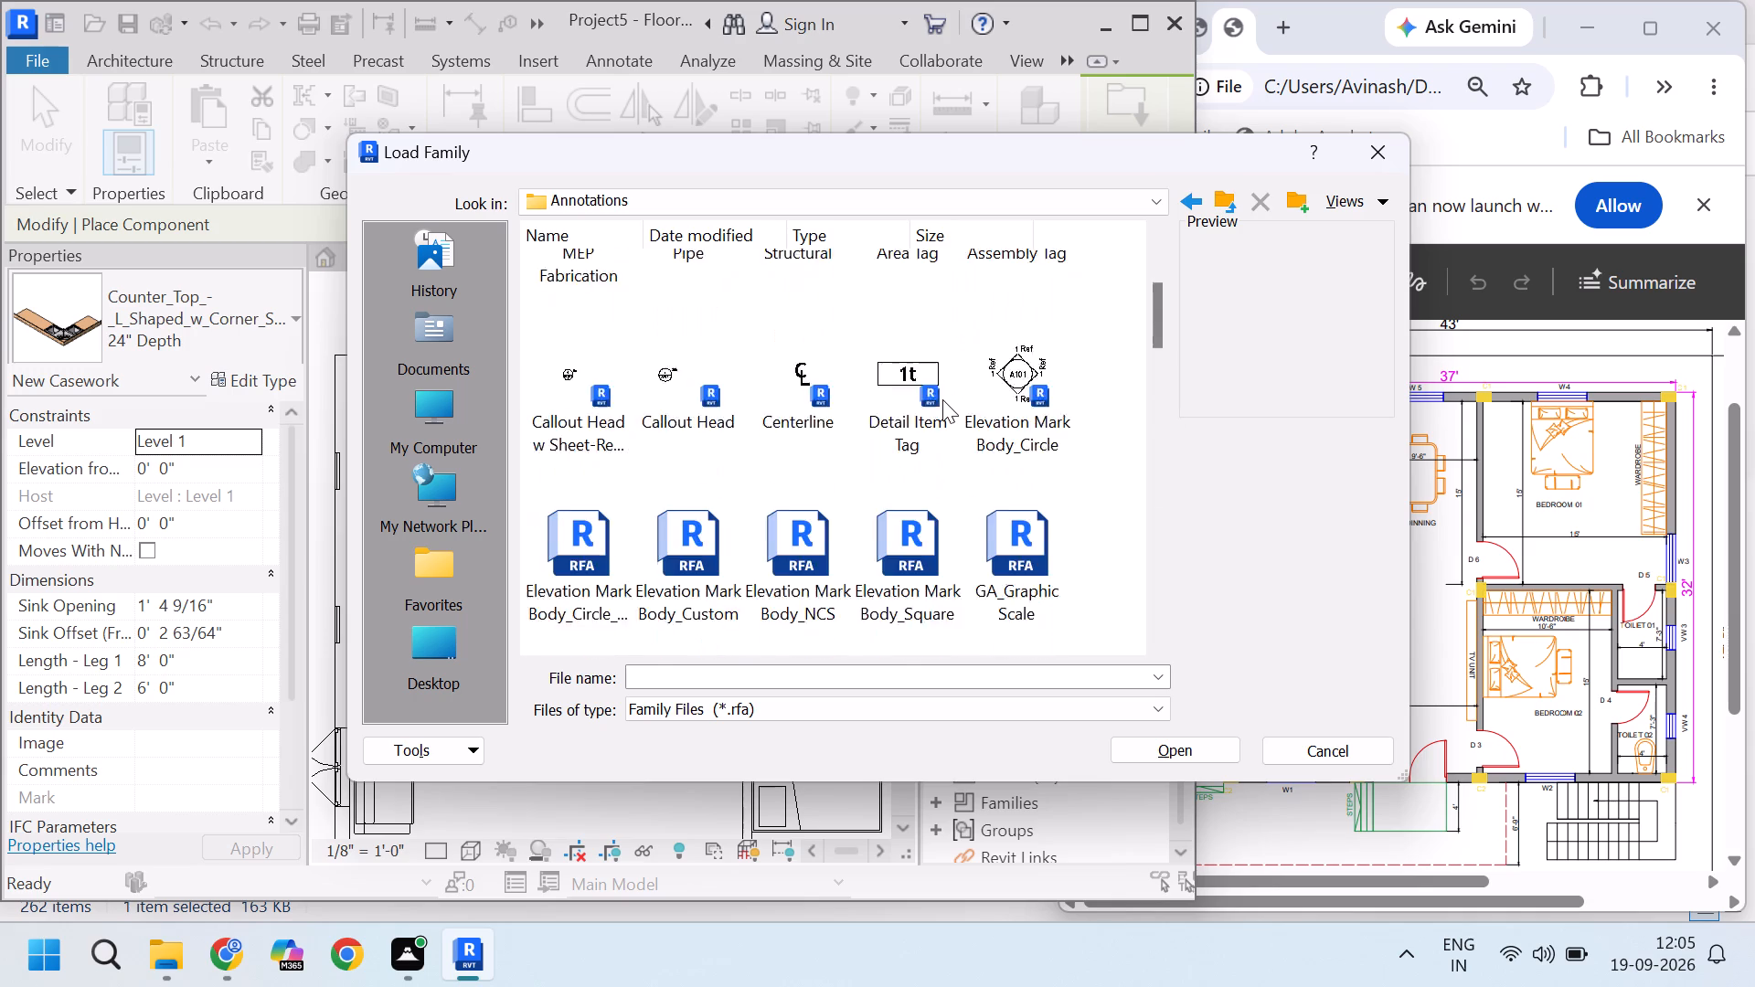
scroll(942, 399, "down", 6)
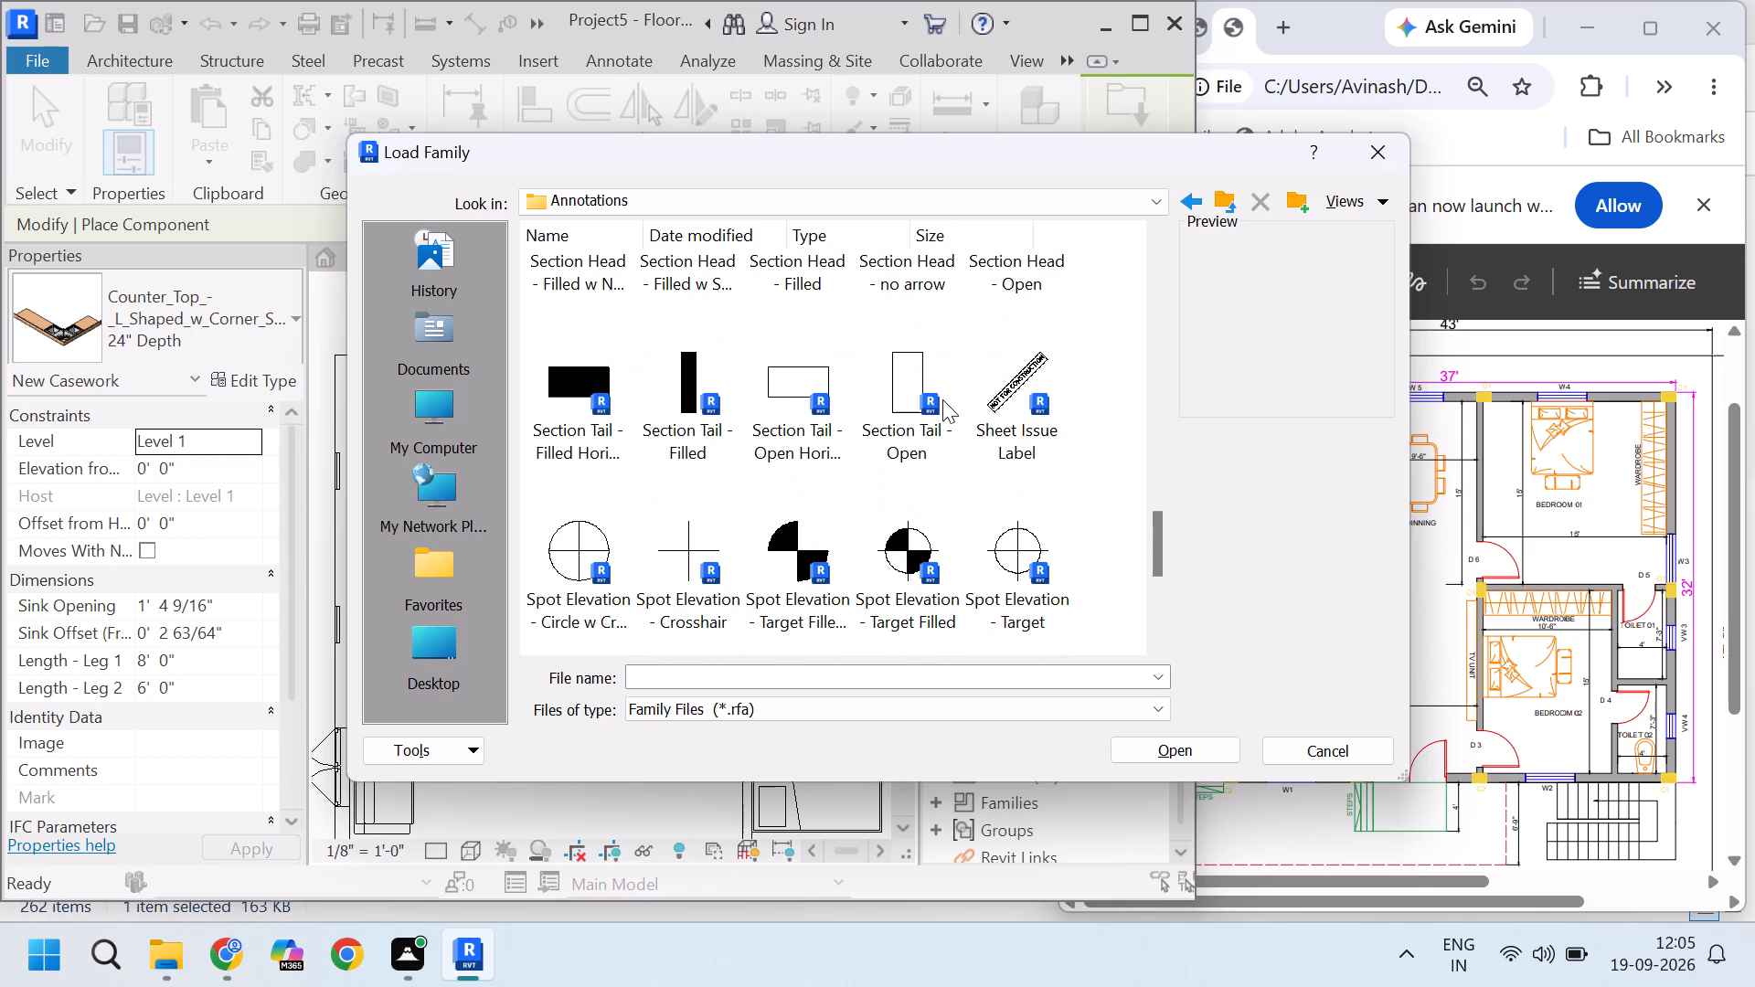
scroll(942, 399, "down", 4)
scroll(942, 399, "up", 3)
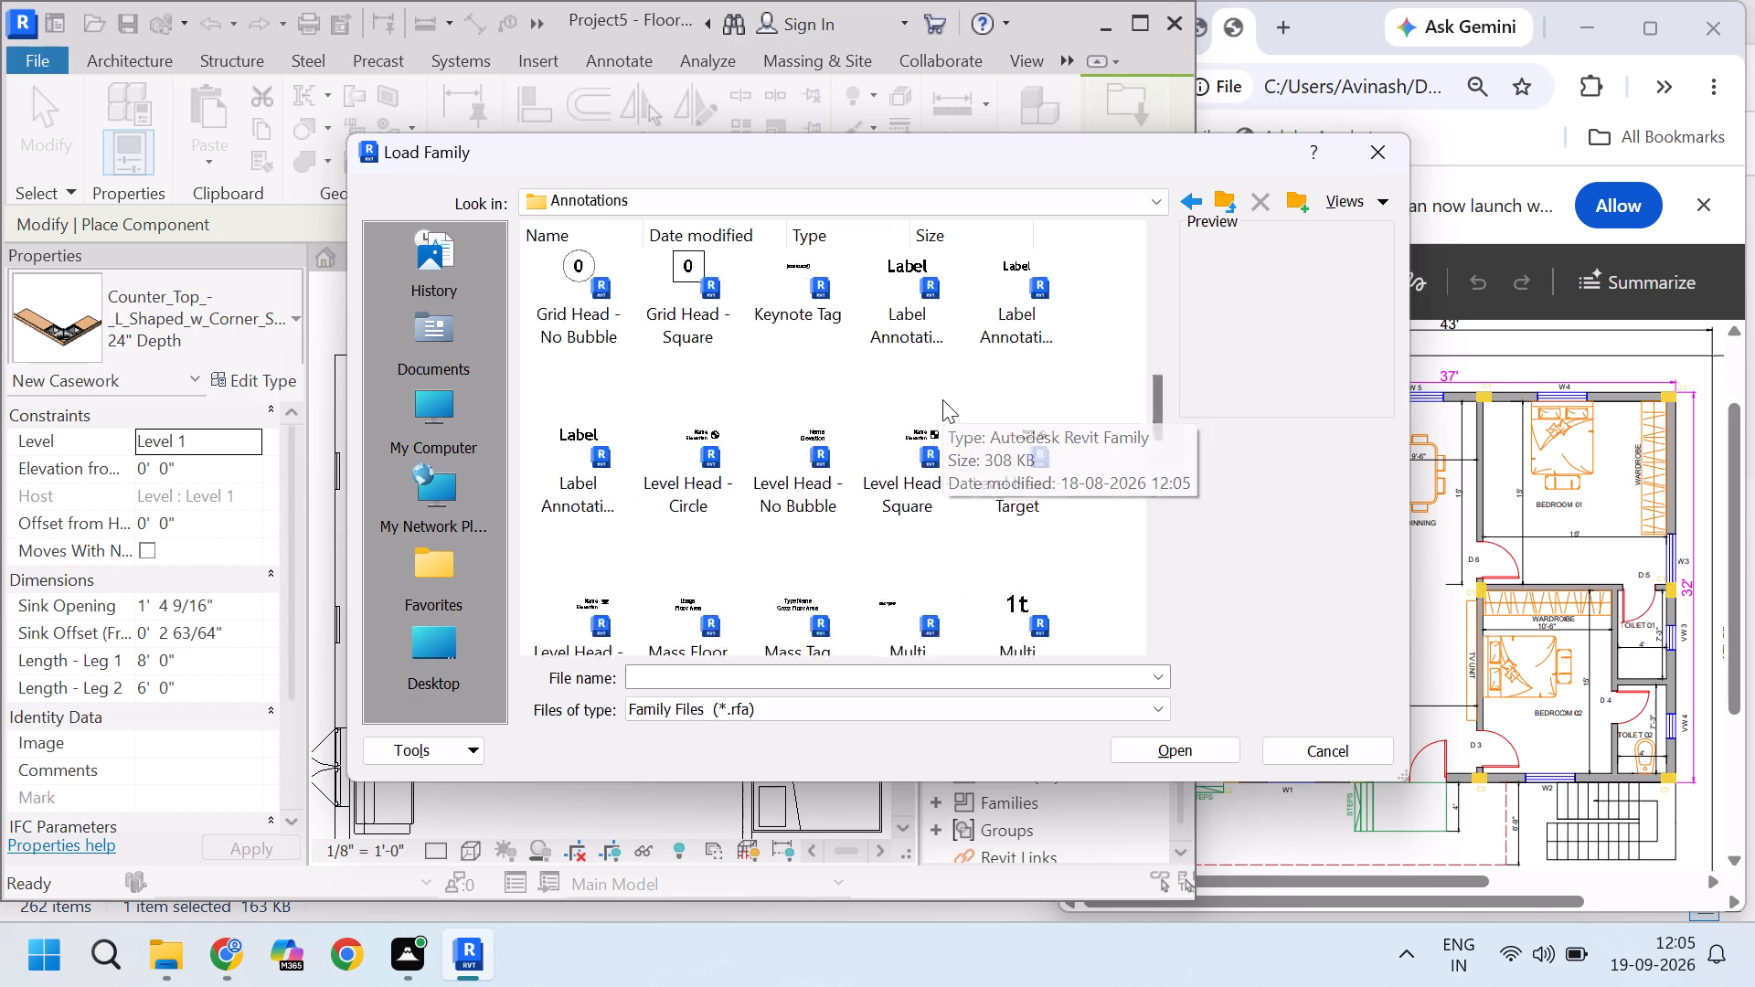
scroll(942, 399, "up", 16)
double_click(685, 287)
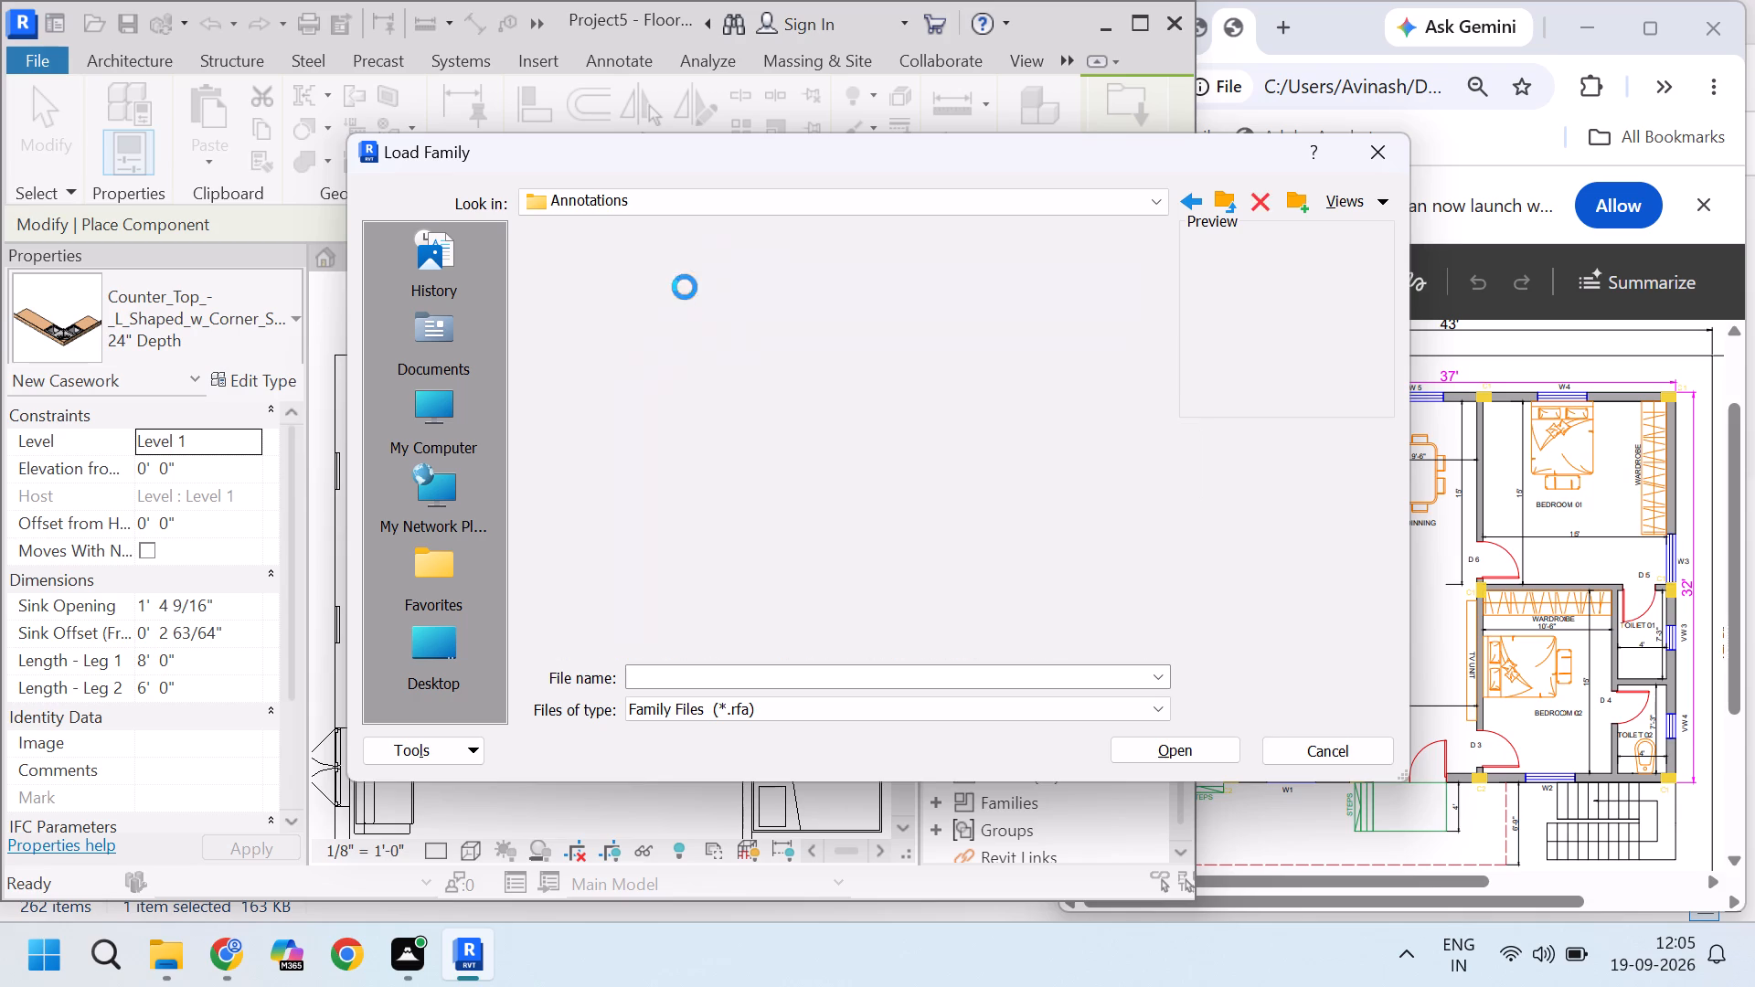
left_click(1232, 207)
left_click(1232, 207)
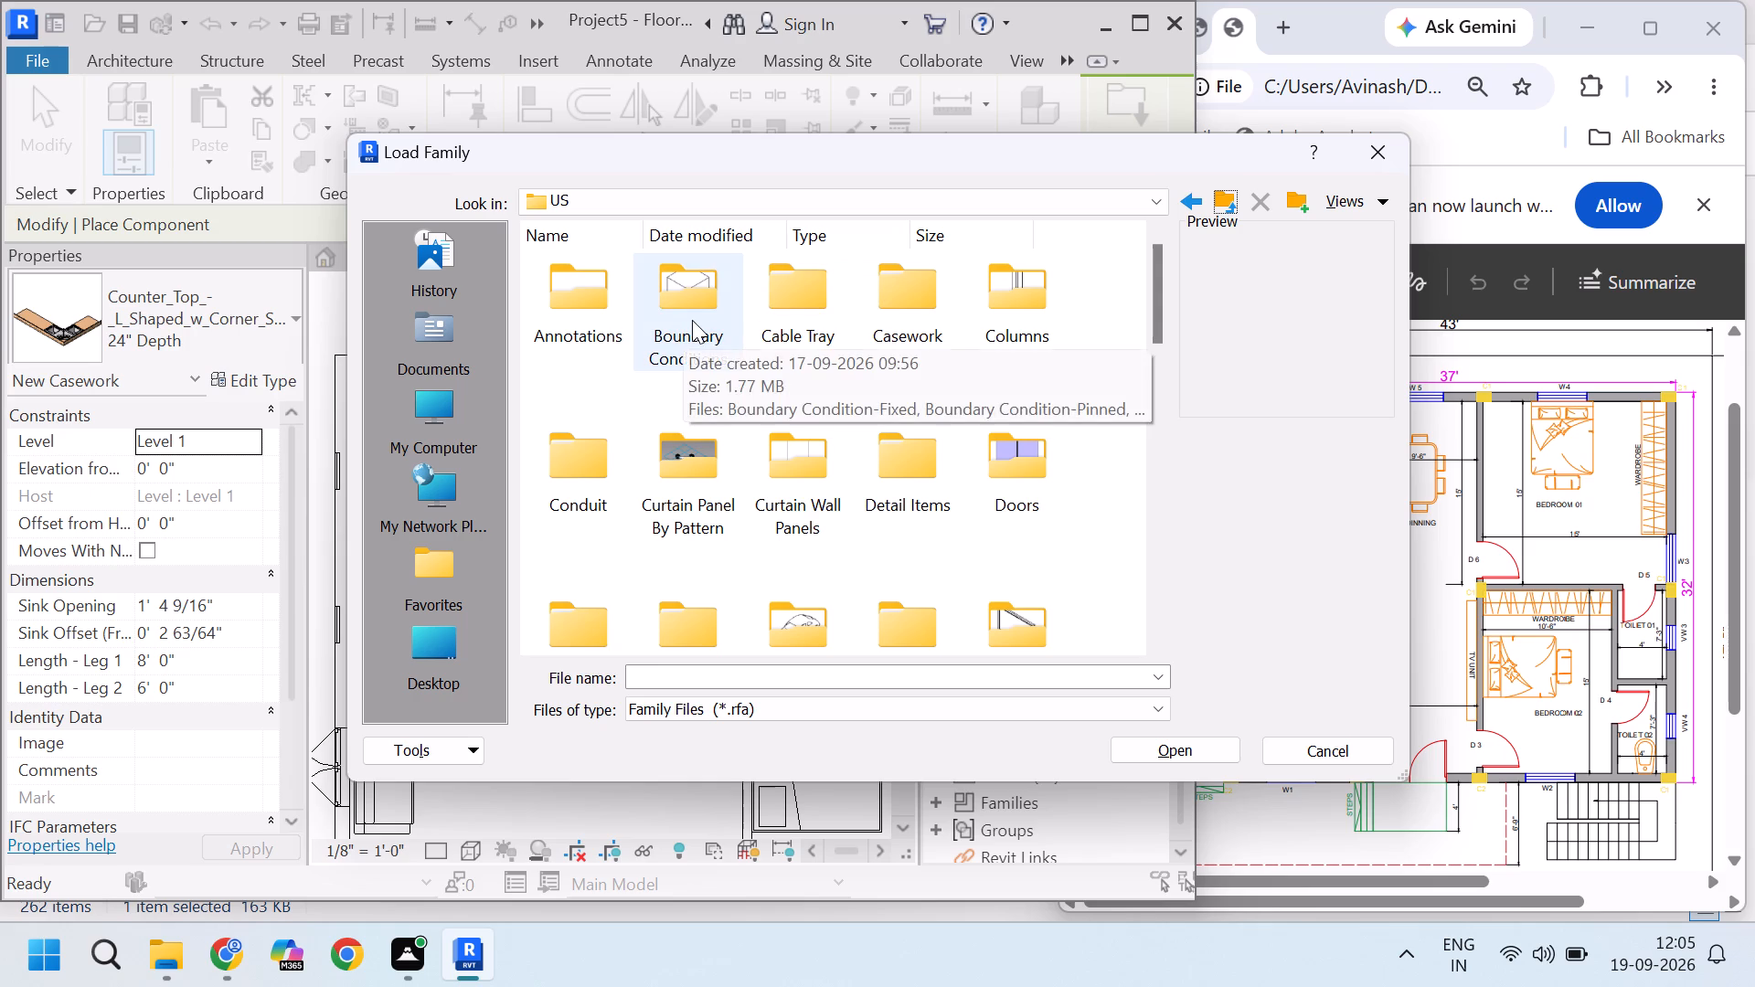
Check the Boundary Conditions, Columns and Conduit > Fittings > RMC folders for a suitable family, returning to the US folder.
double_click(692, 320)
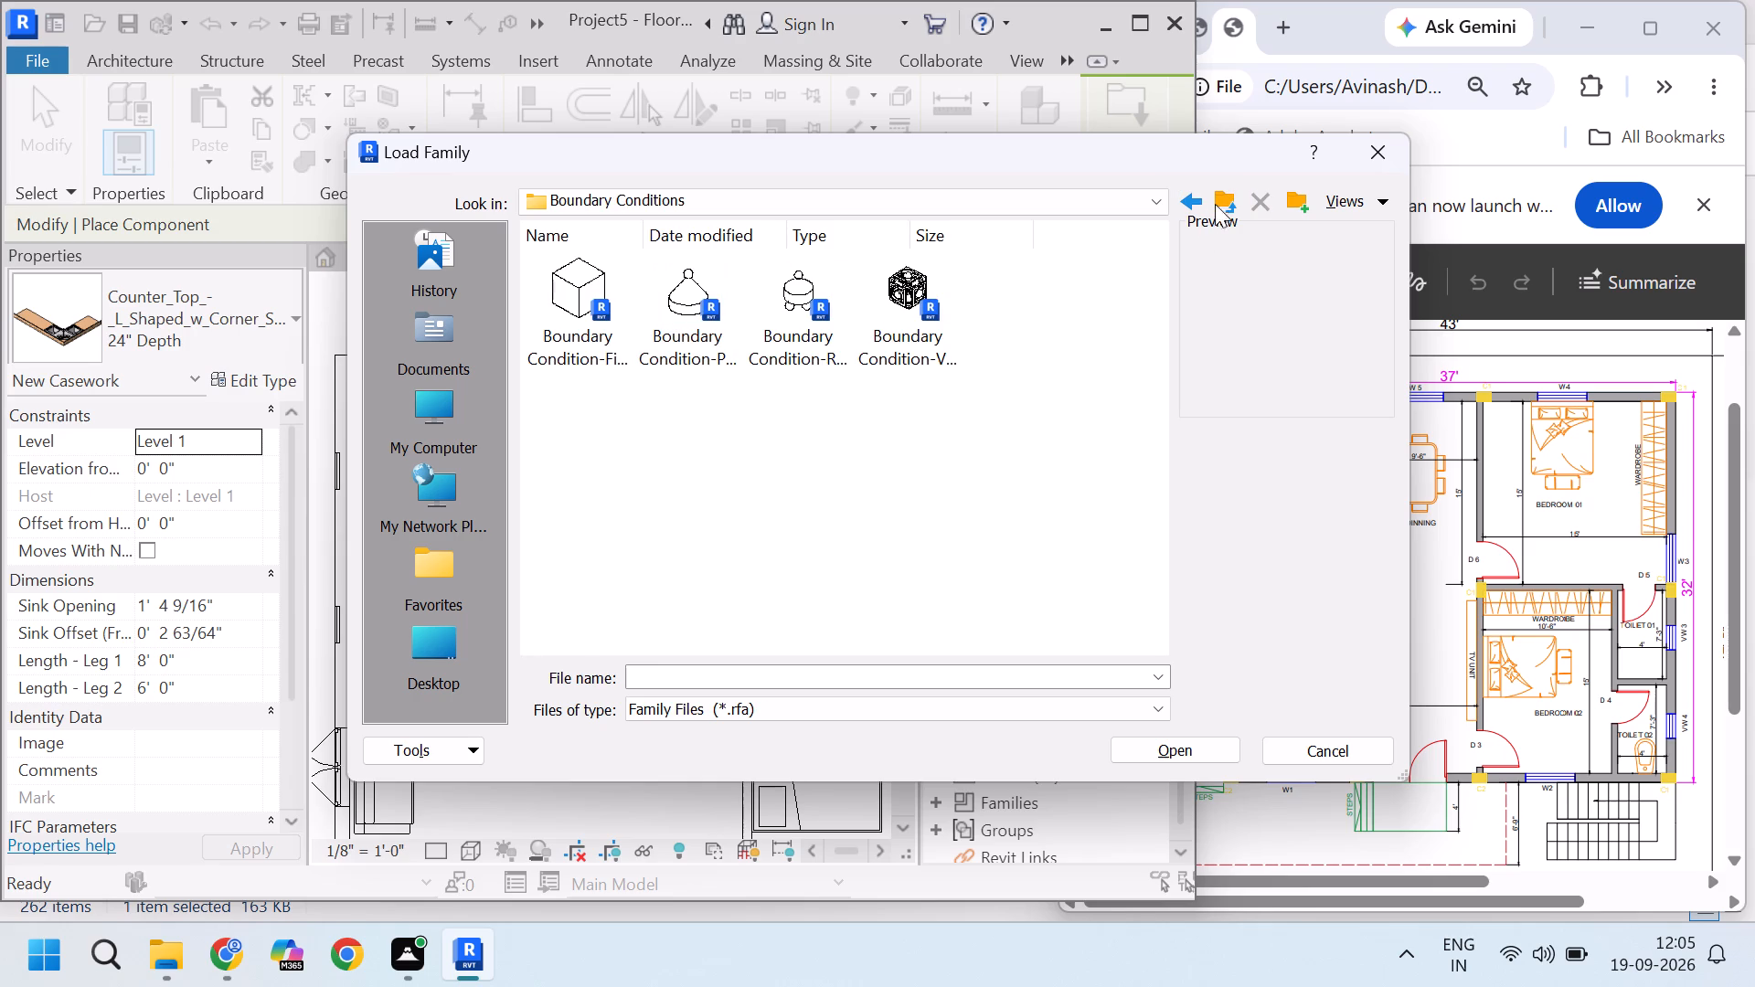
left_click(1224, 210)
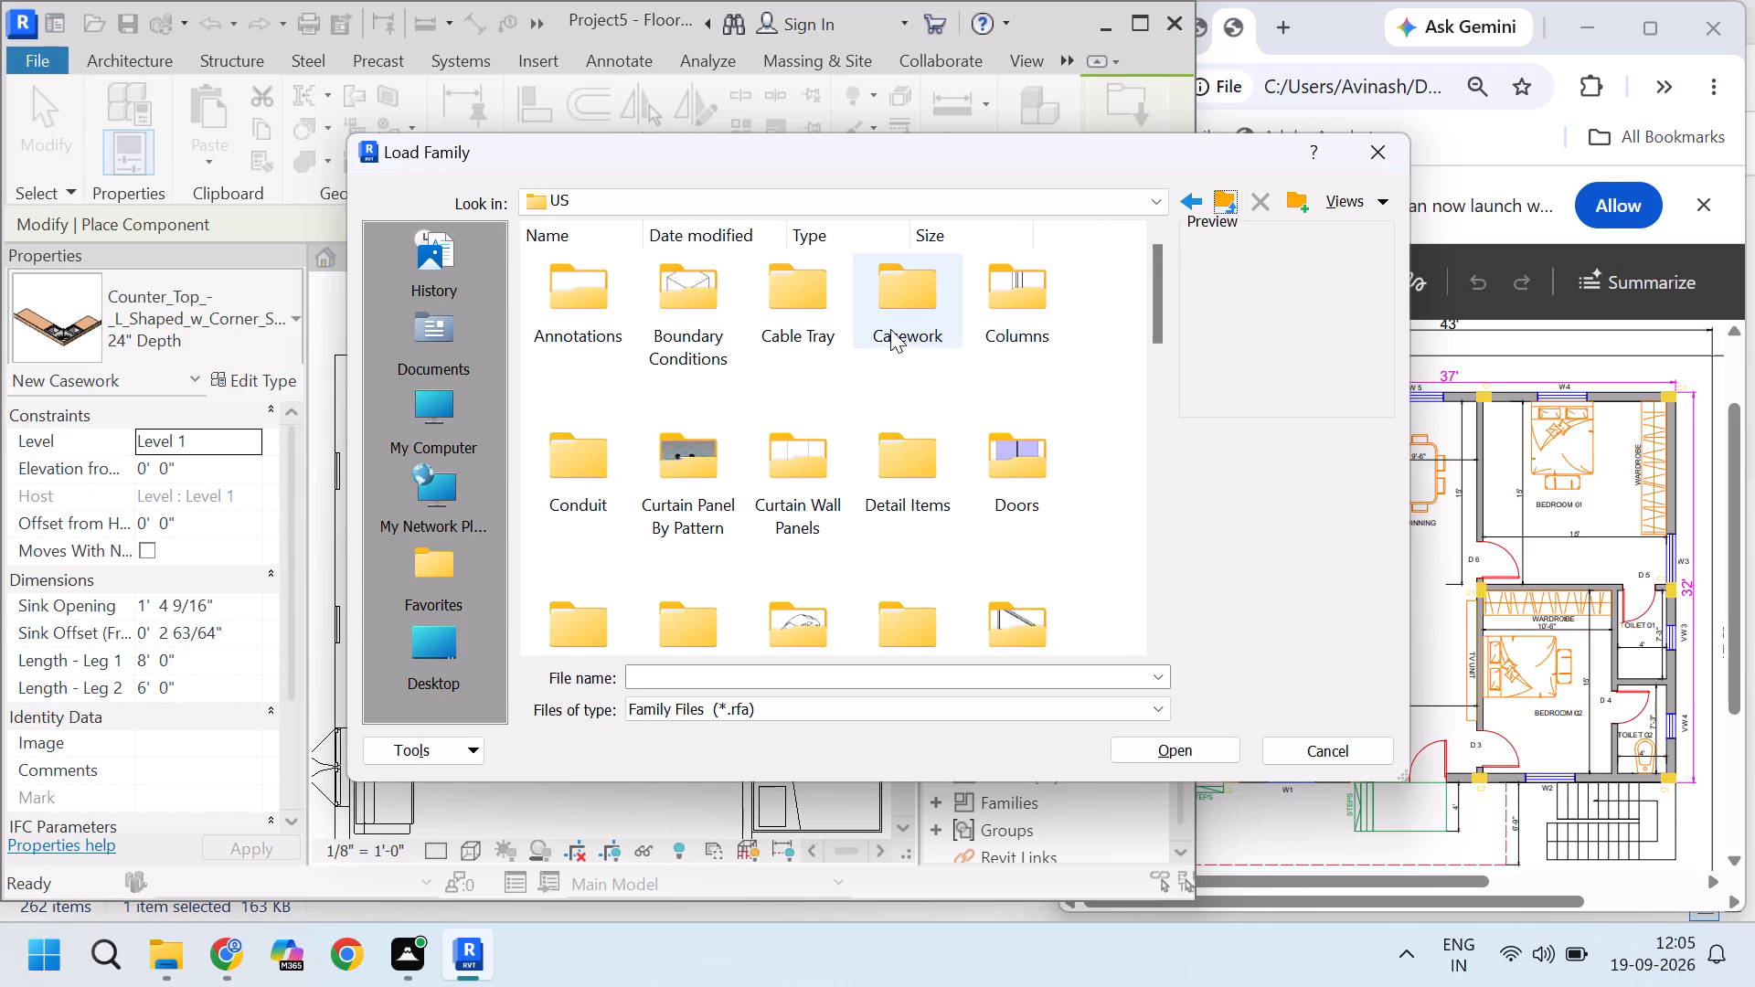
double_click(1011, 310)
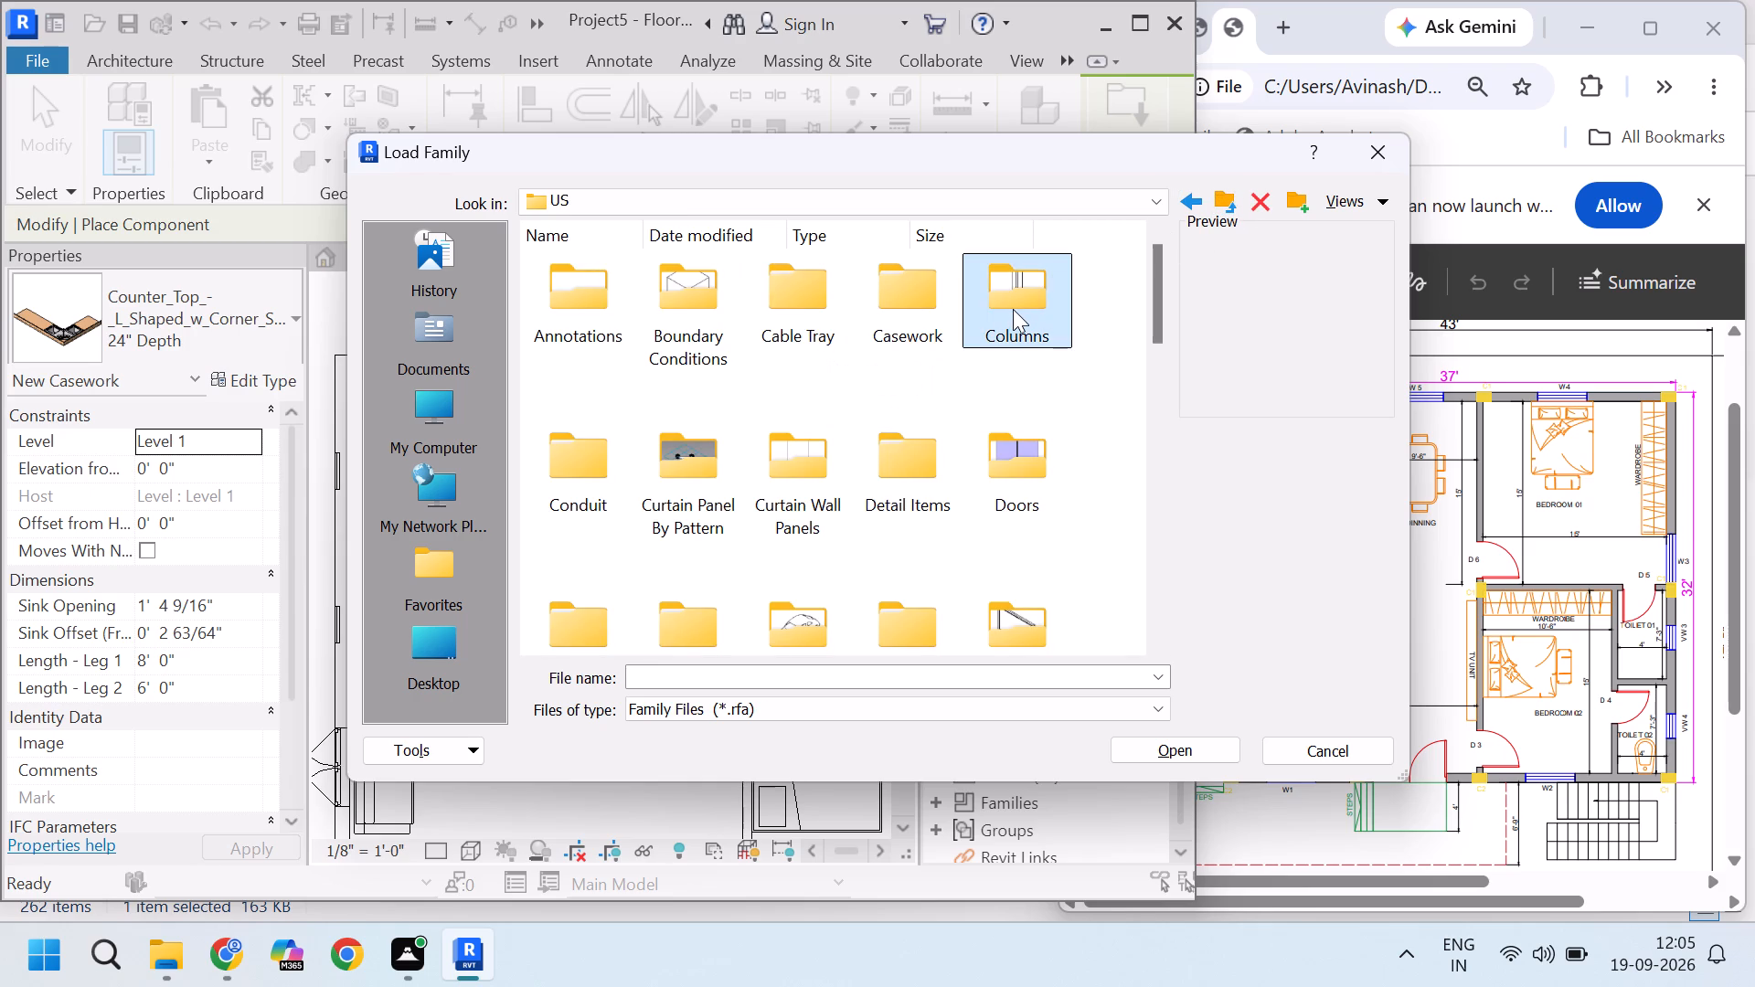
double_click(1049, 309)
left_click(1105, 309)
left_click(909, 313)
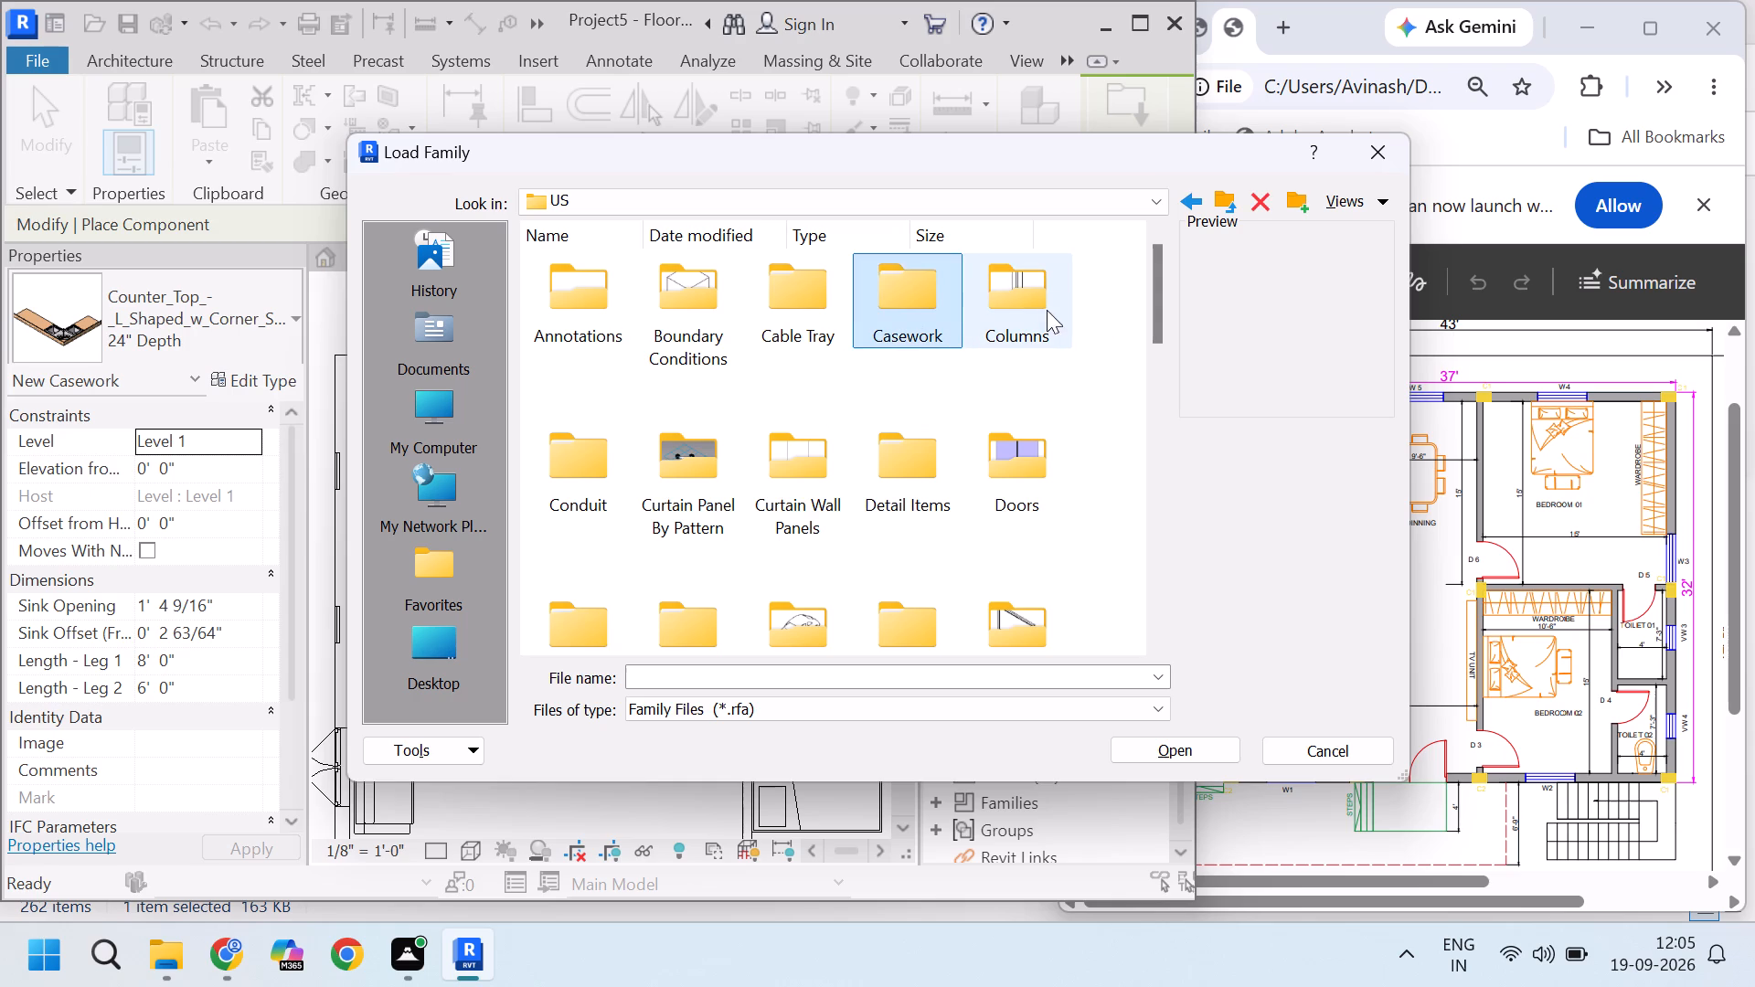
double_click(1047, 310)
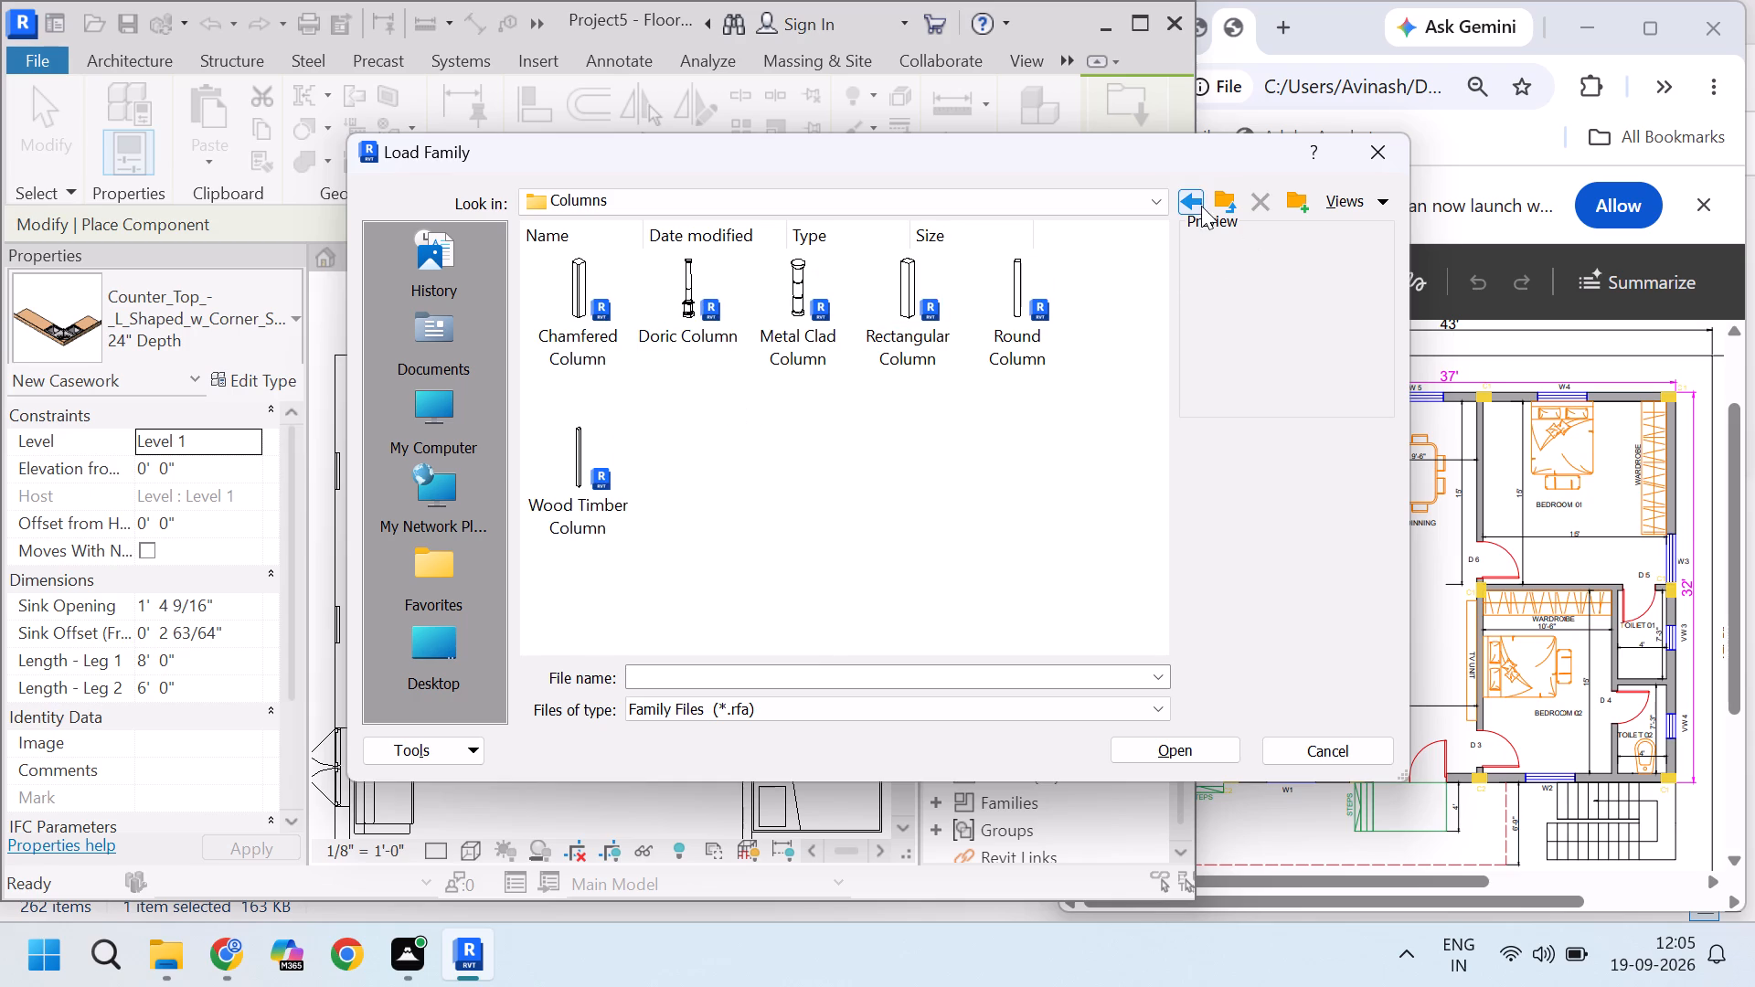
left_click(1224, 202)
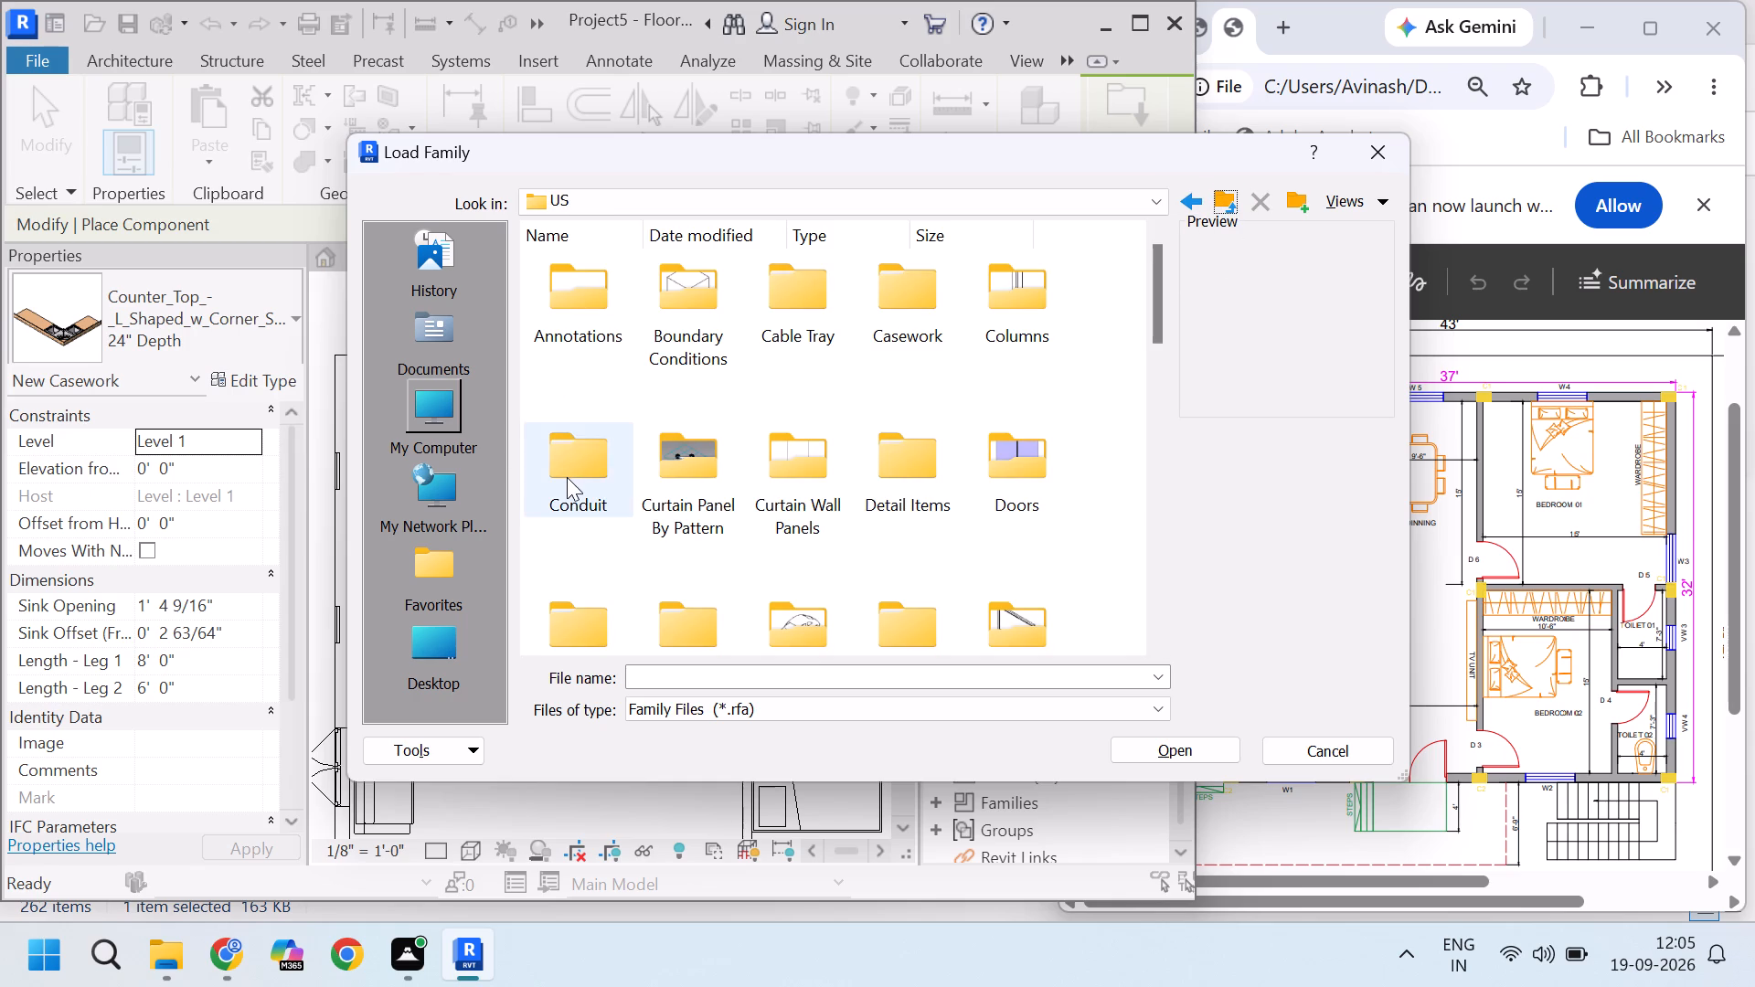
double_click(567, 477)
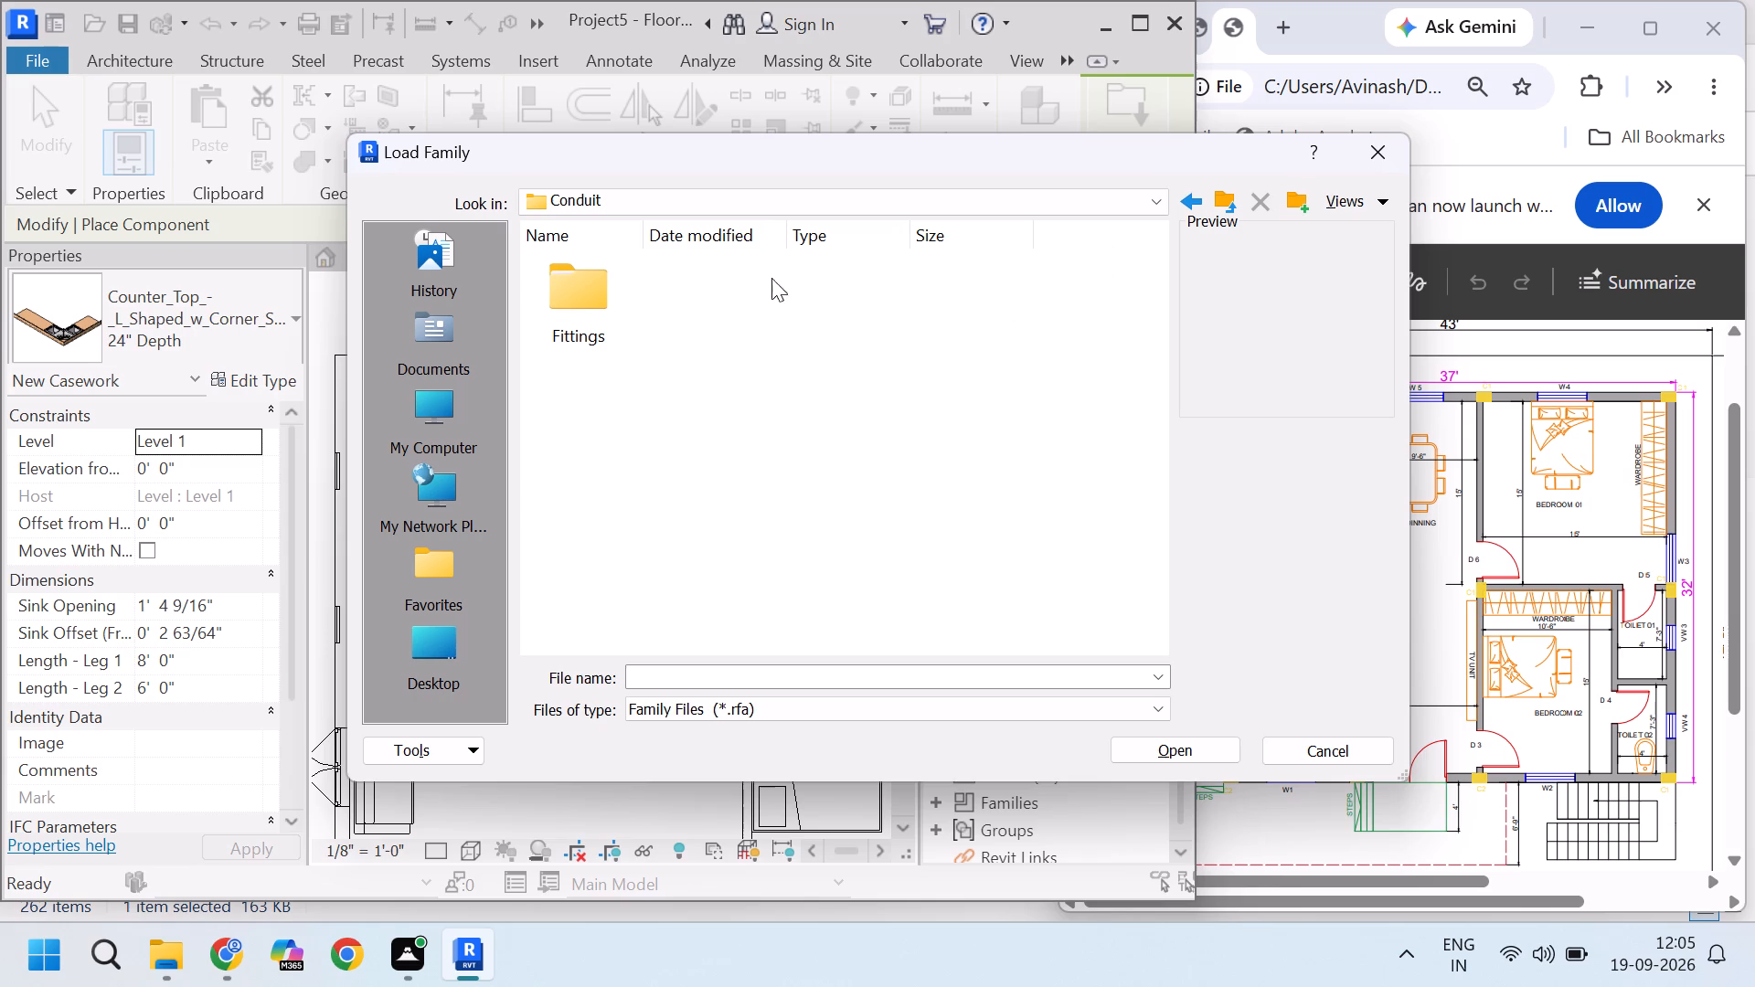
double_click(572, 302)
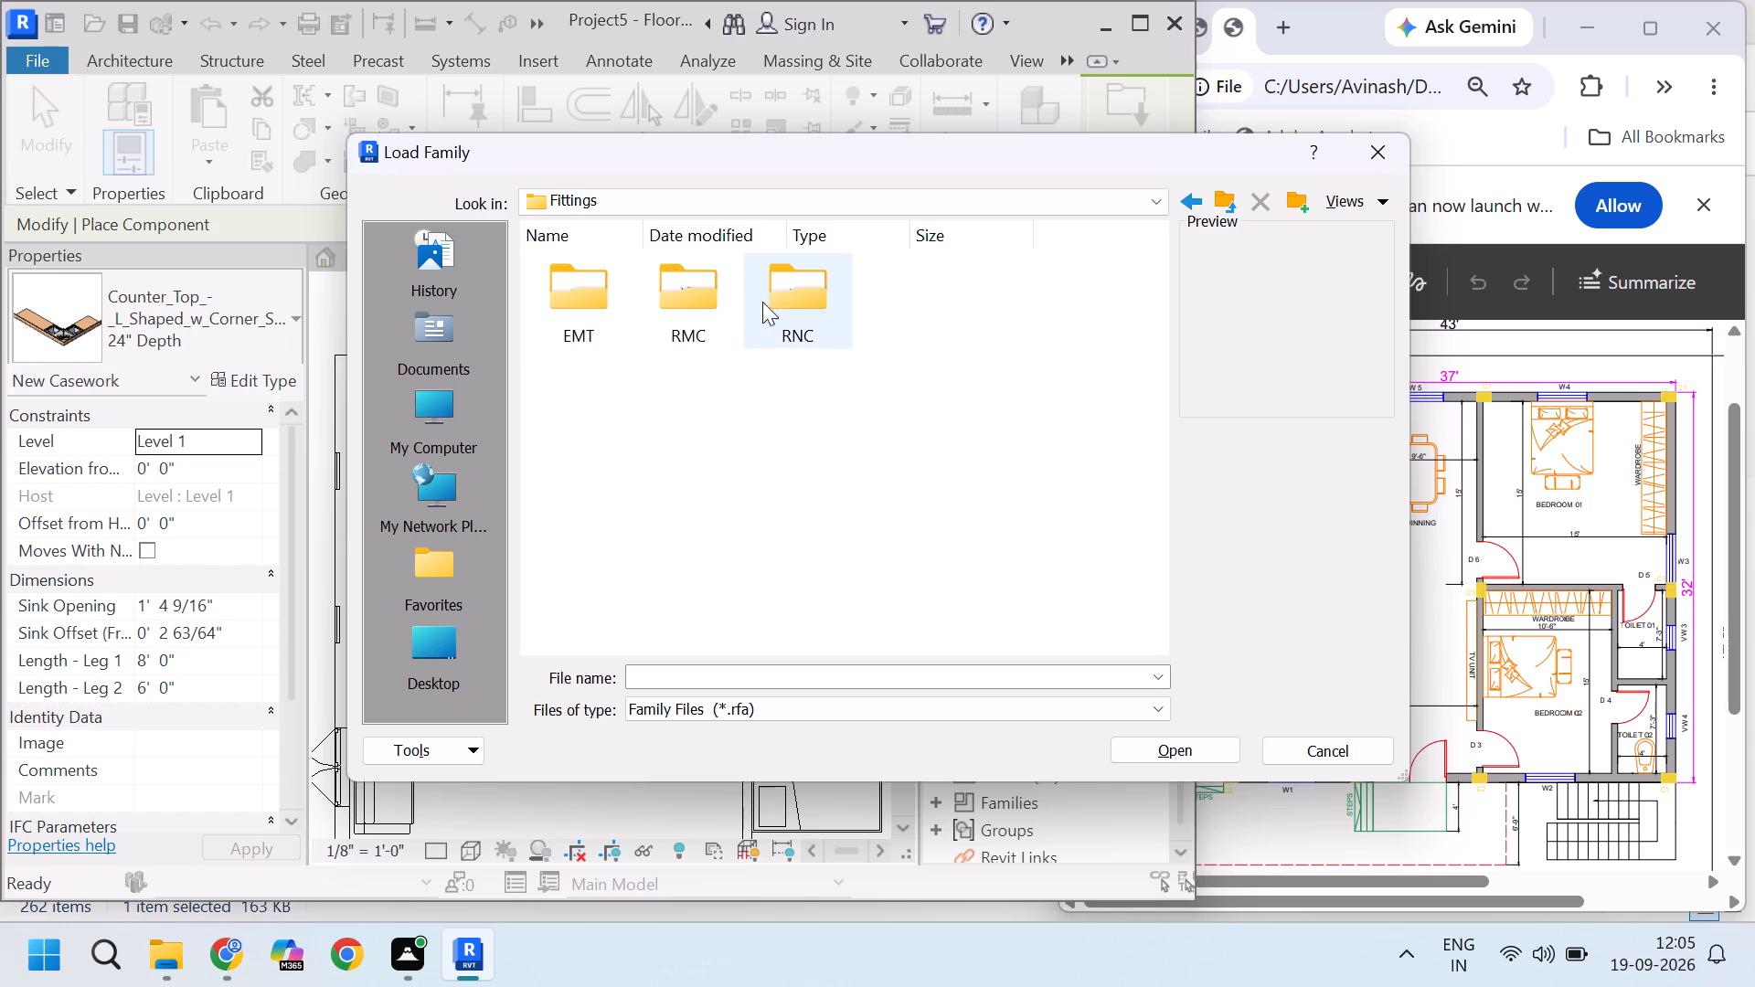
double_click(686, 315)
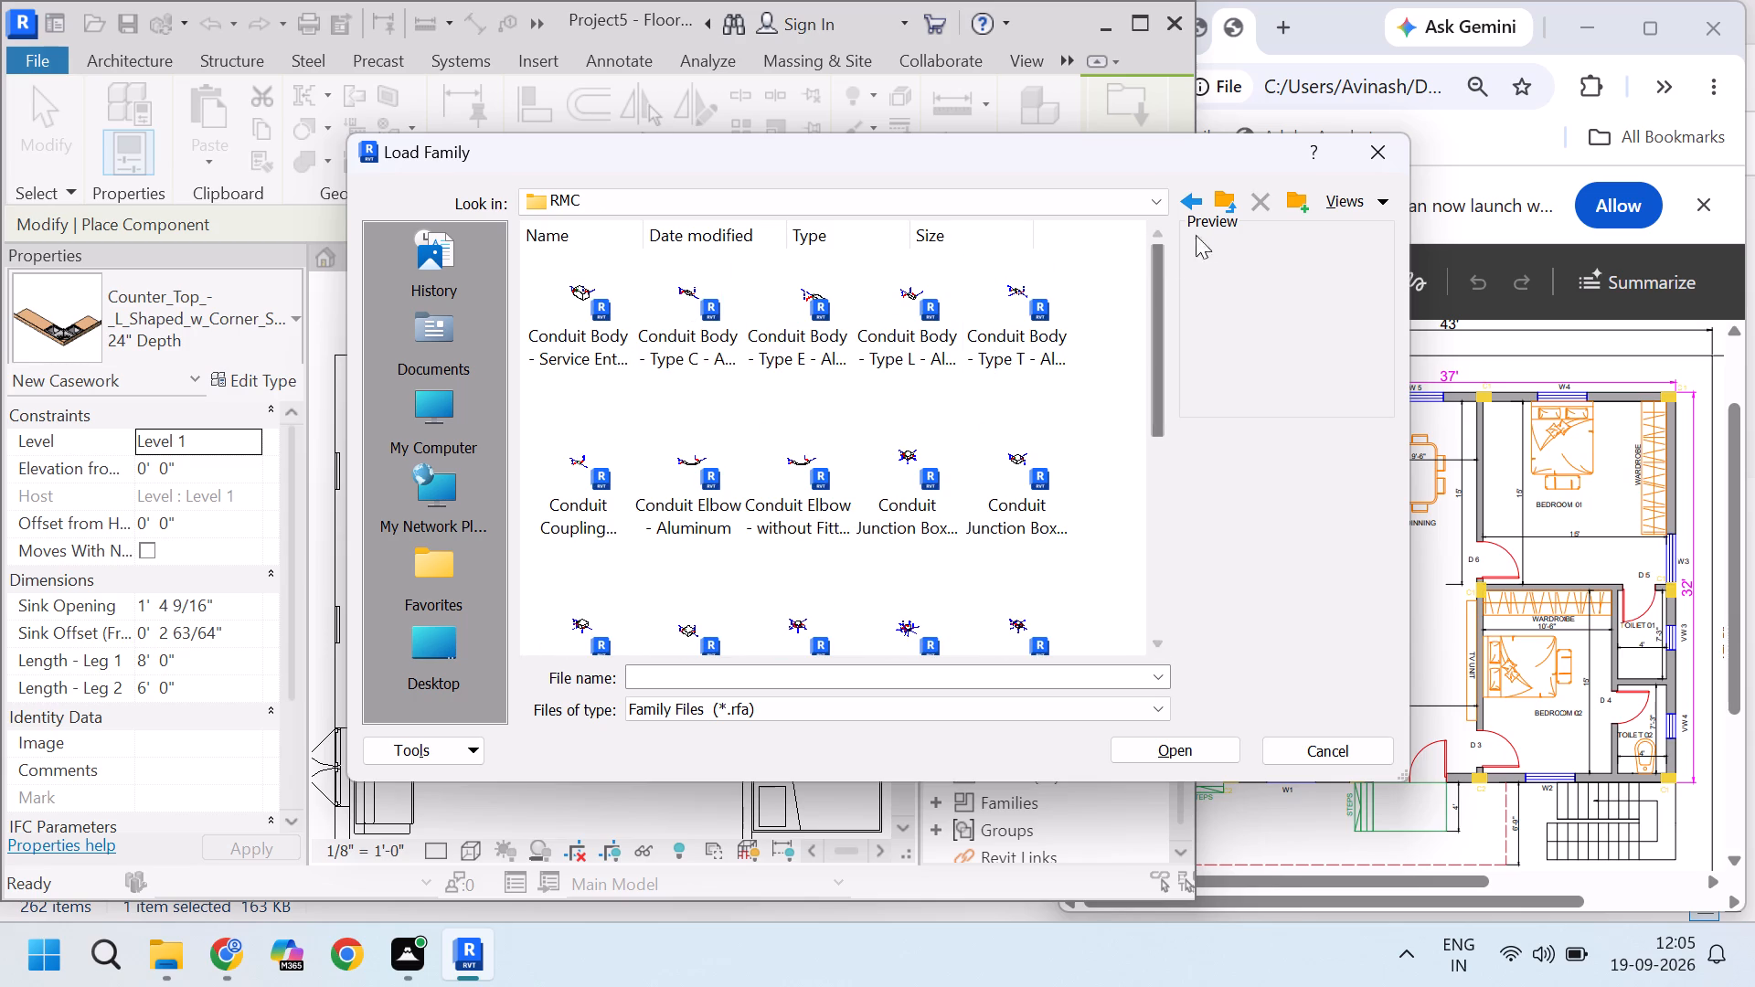
left_click(1236, 208)
left_click(1236, 208)
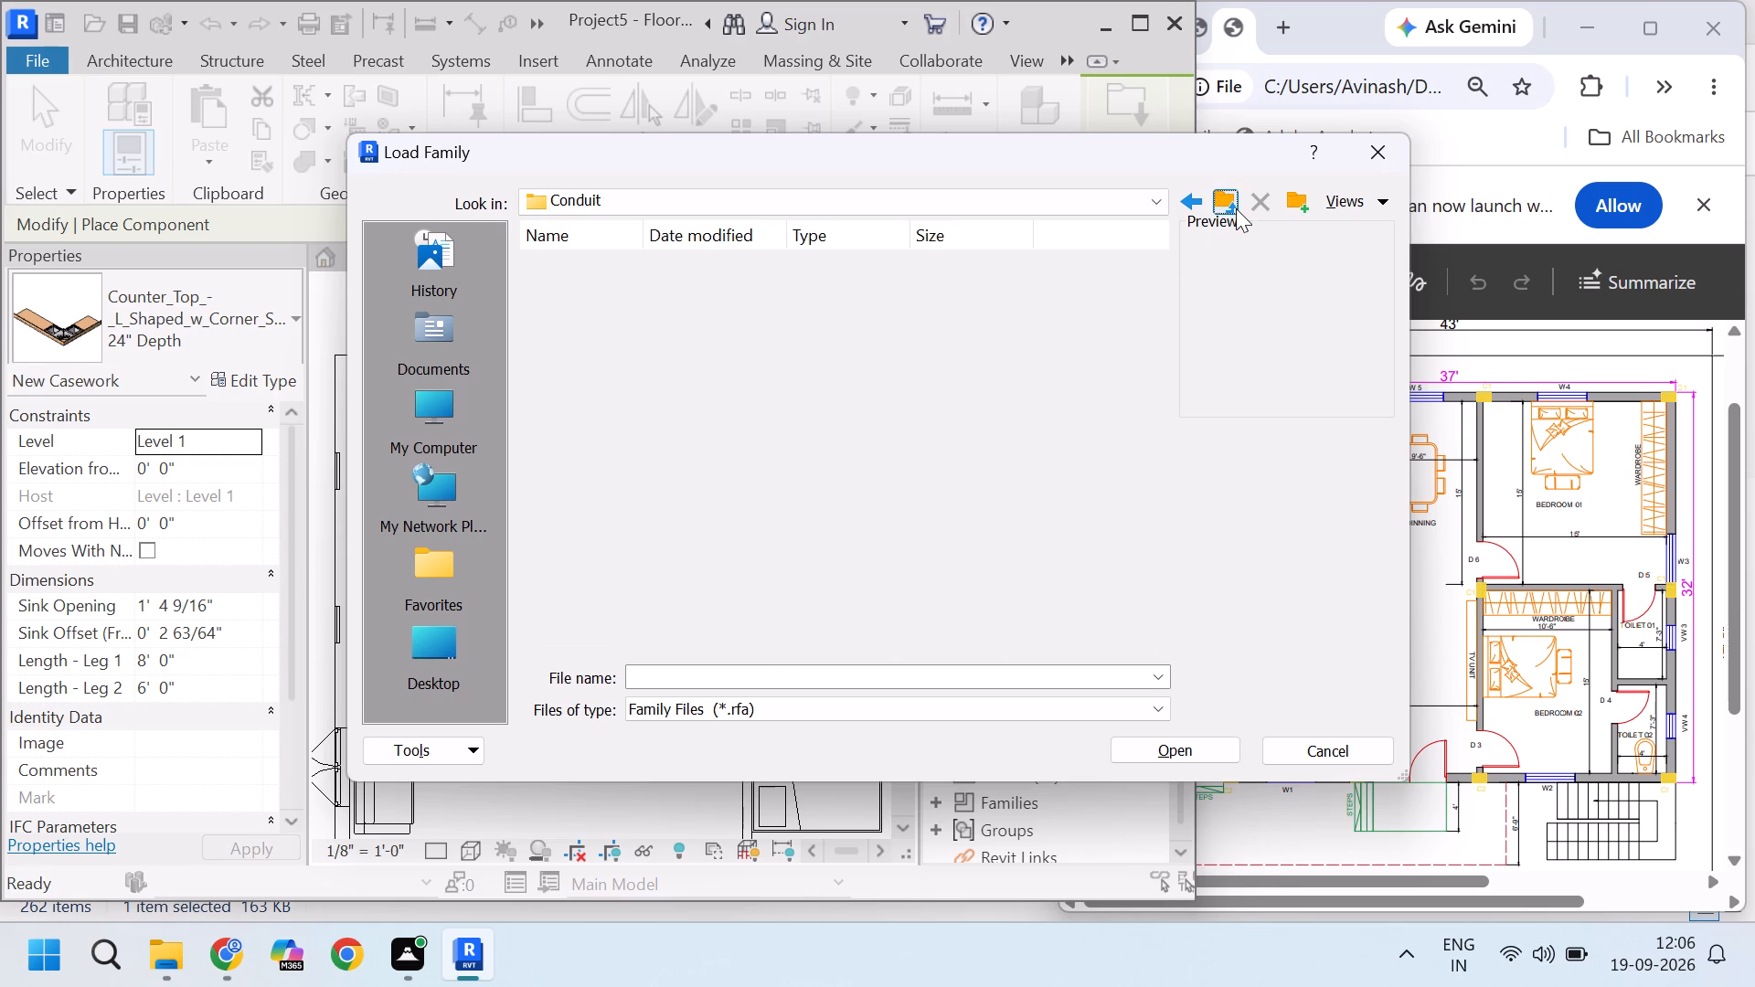
left_click(1236, 208)
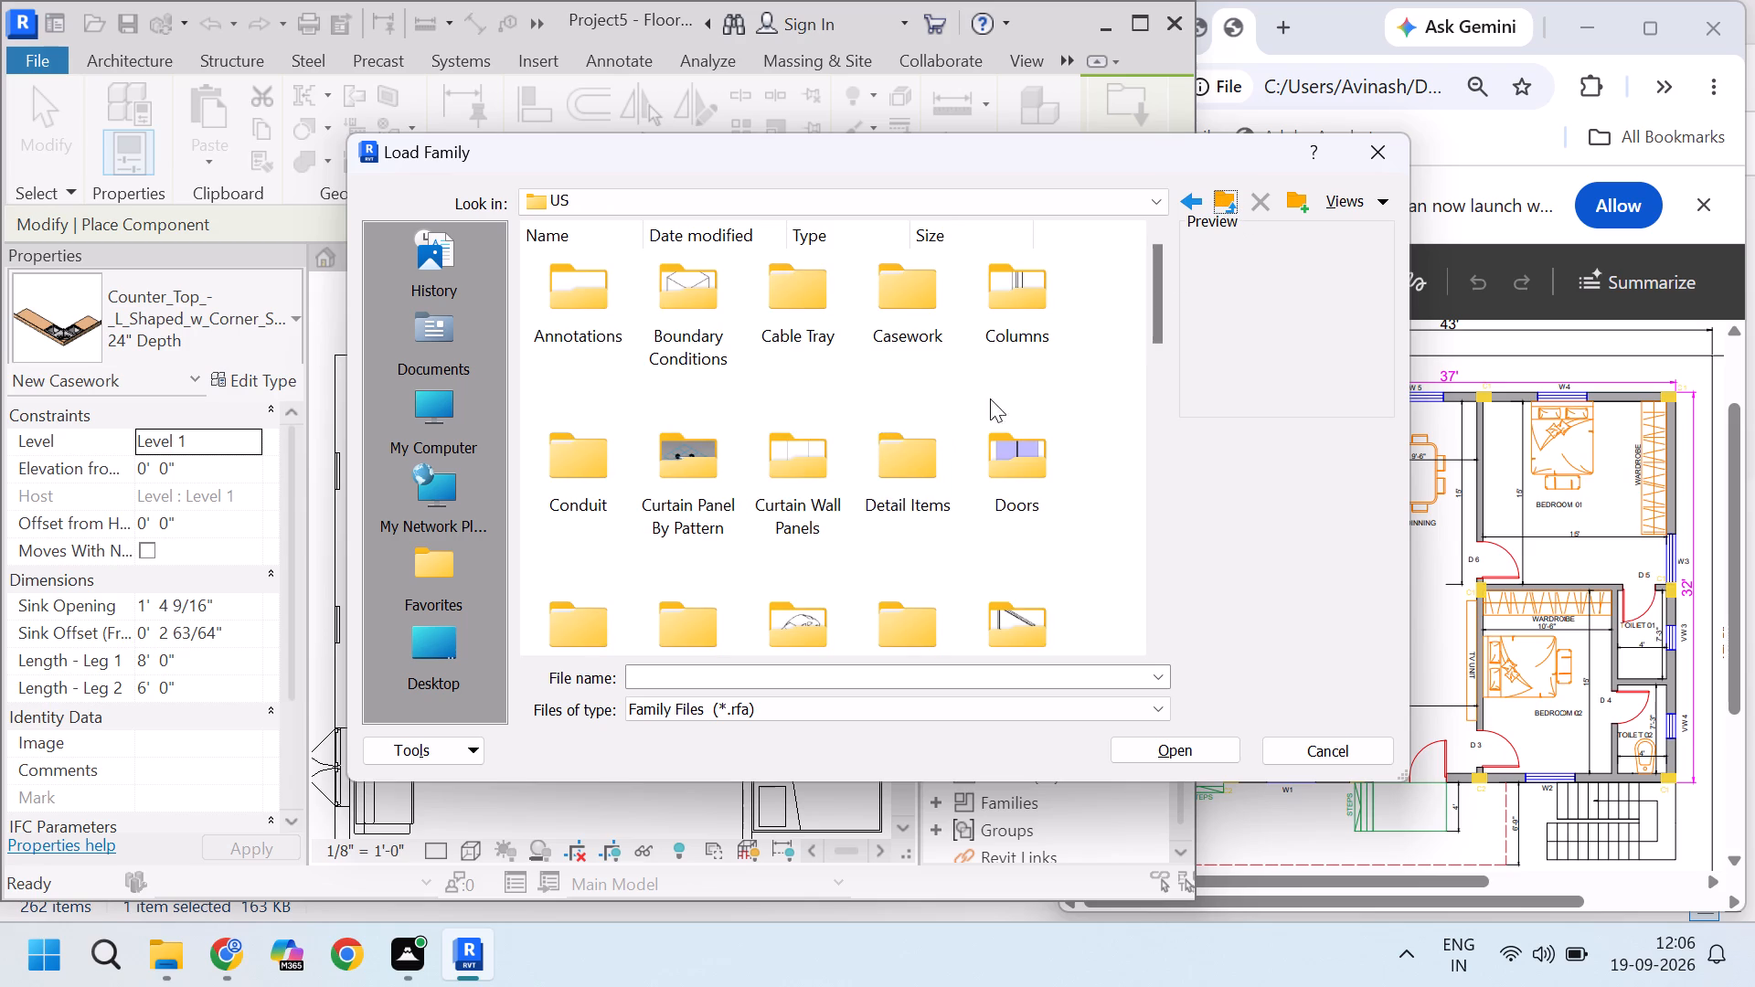
Check the Detail Items > Div 06-Wood and Plastic > 061100-Wood Framing and Doors folders for a suitable family, returning to the US folder.
left_click(714, 467)
double_click(902, 461)
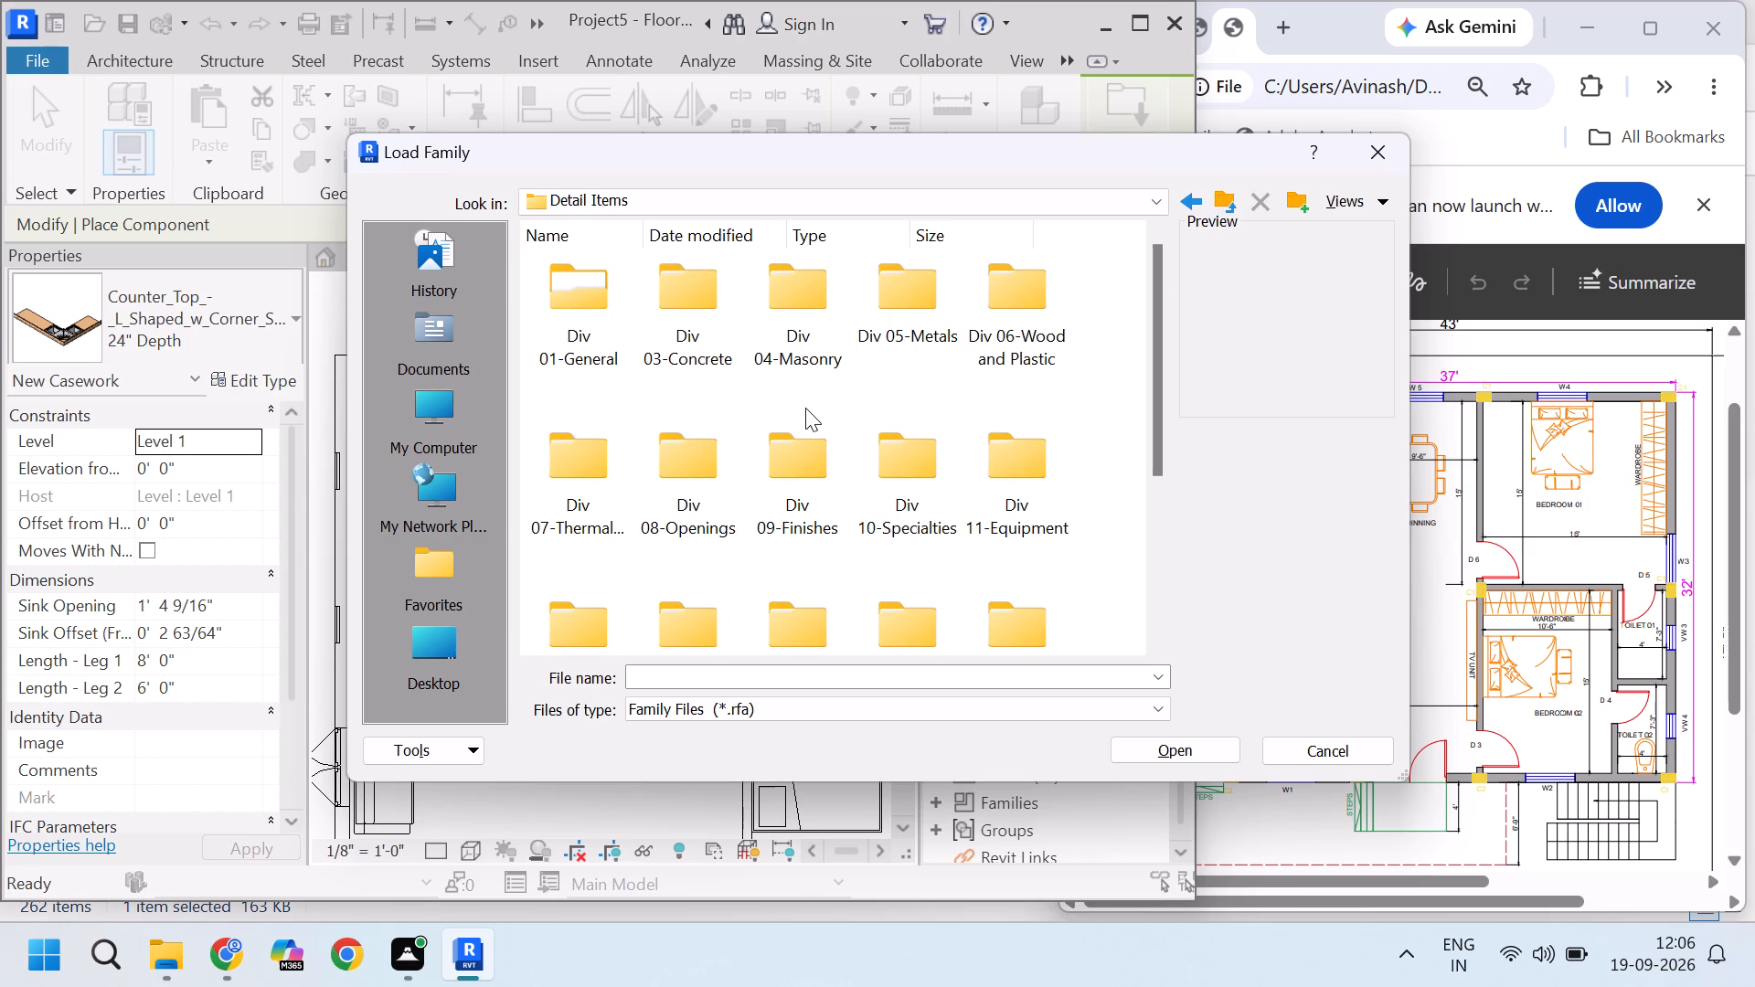
double_click(1005, 330)
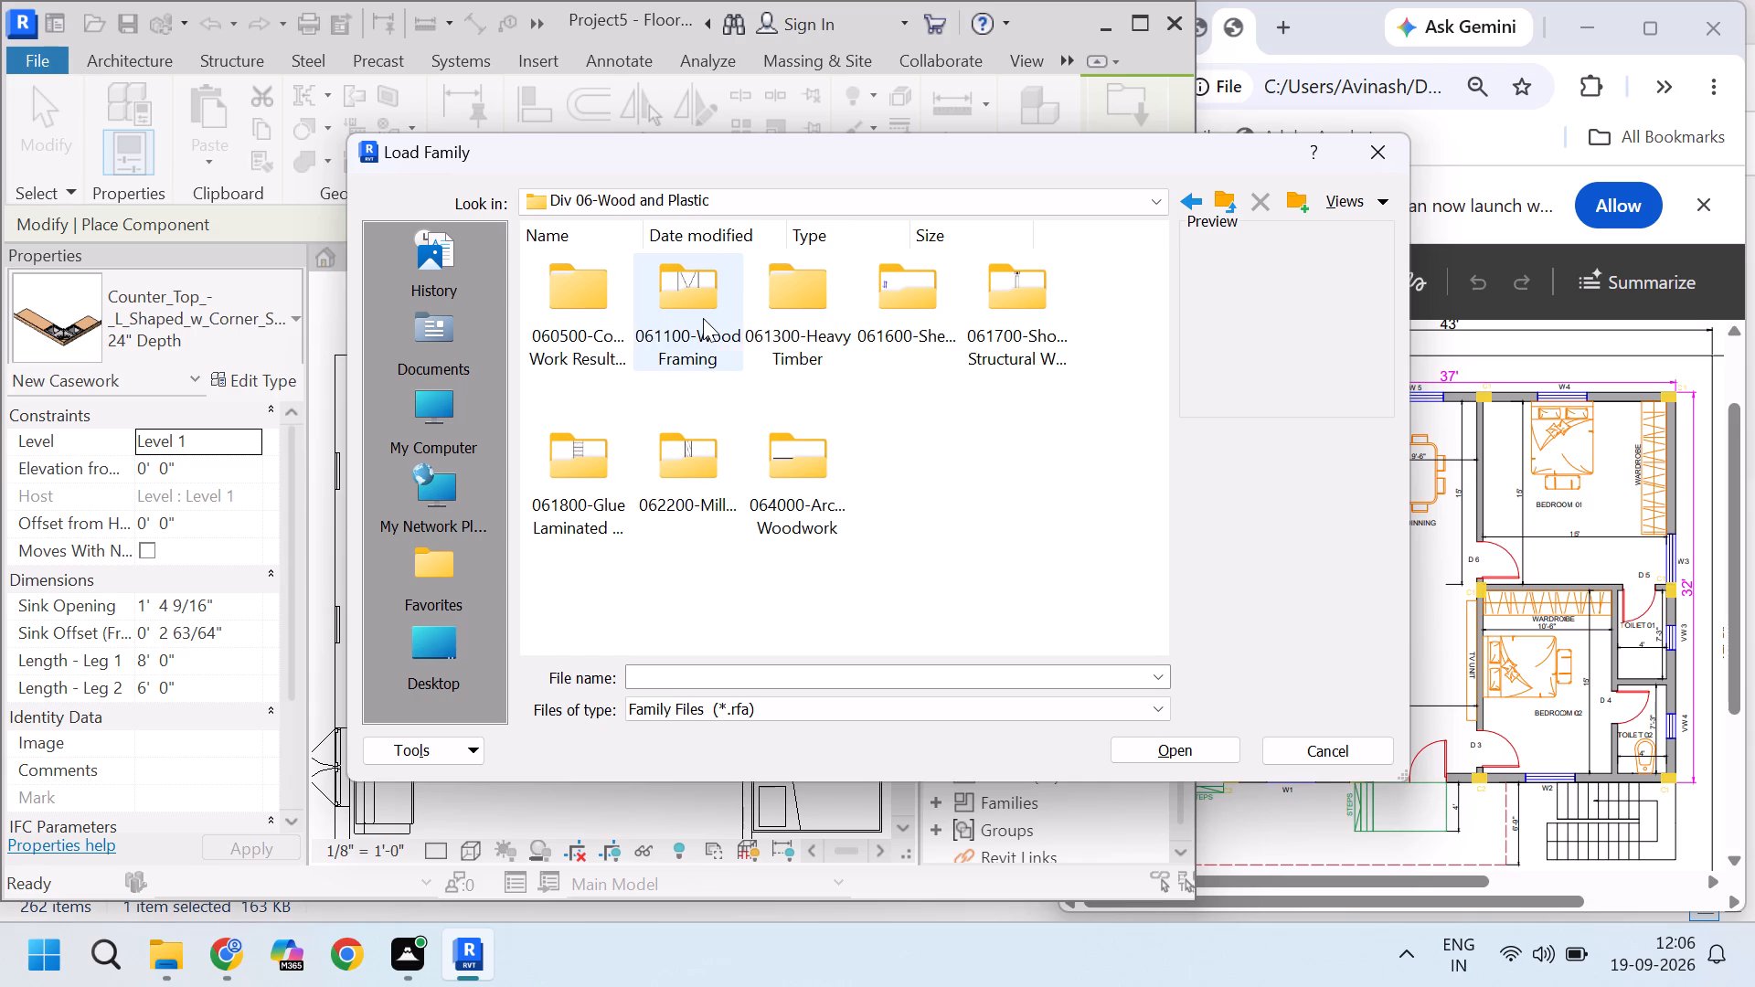
double_click(703, 318)
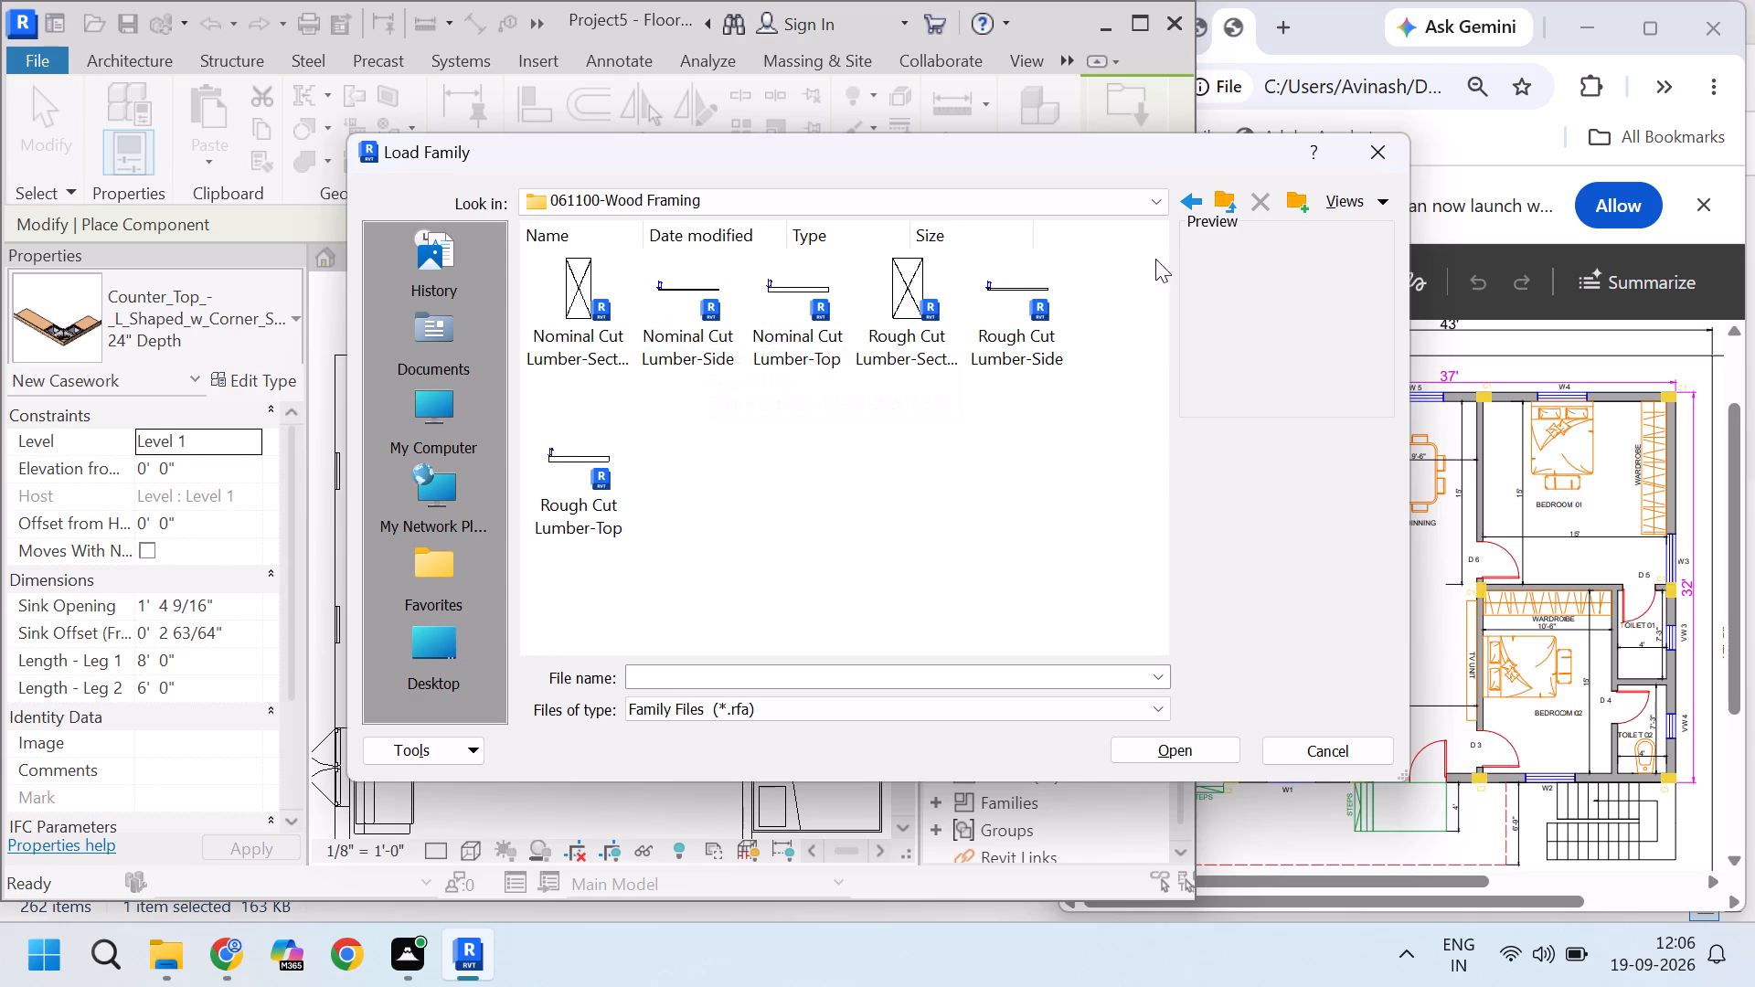
left_click(1218, 197)
left_click(1218, 197)
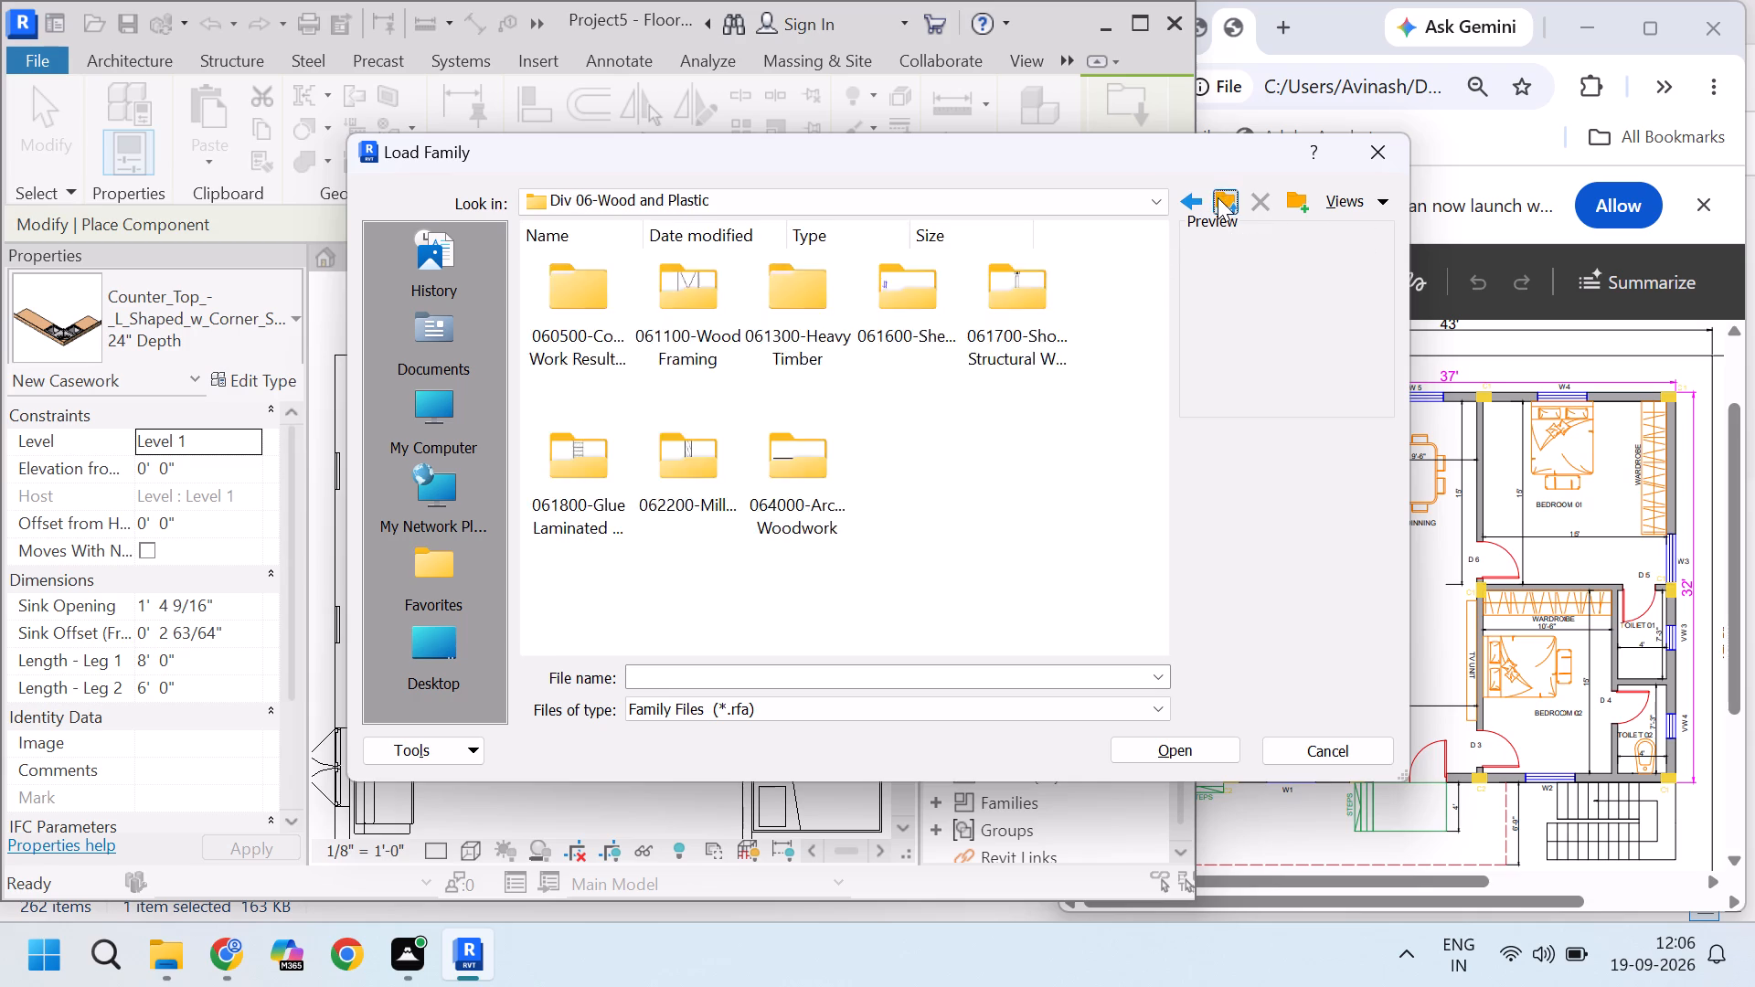
left_click(1218, 197)
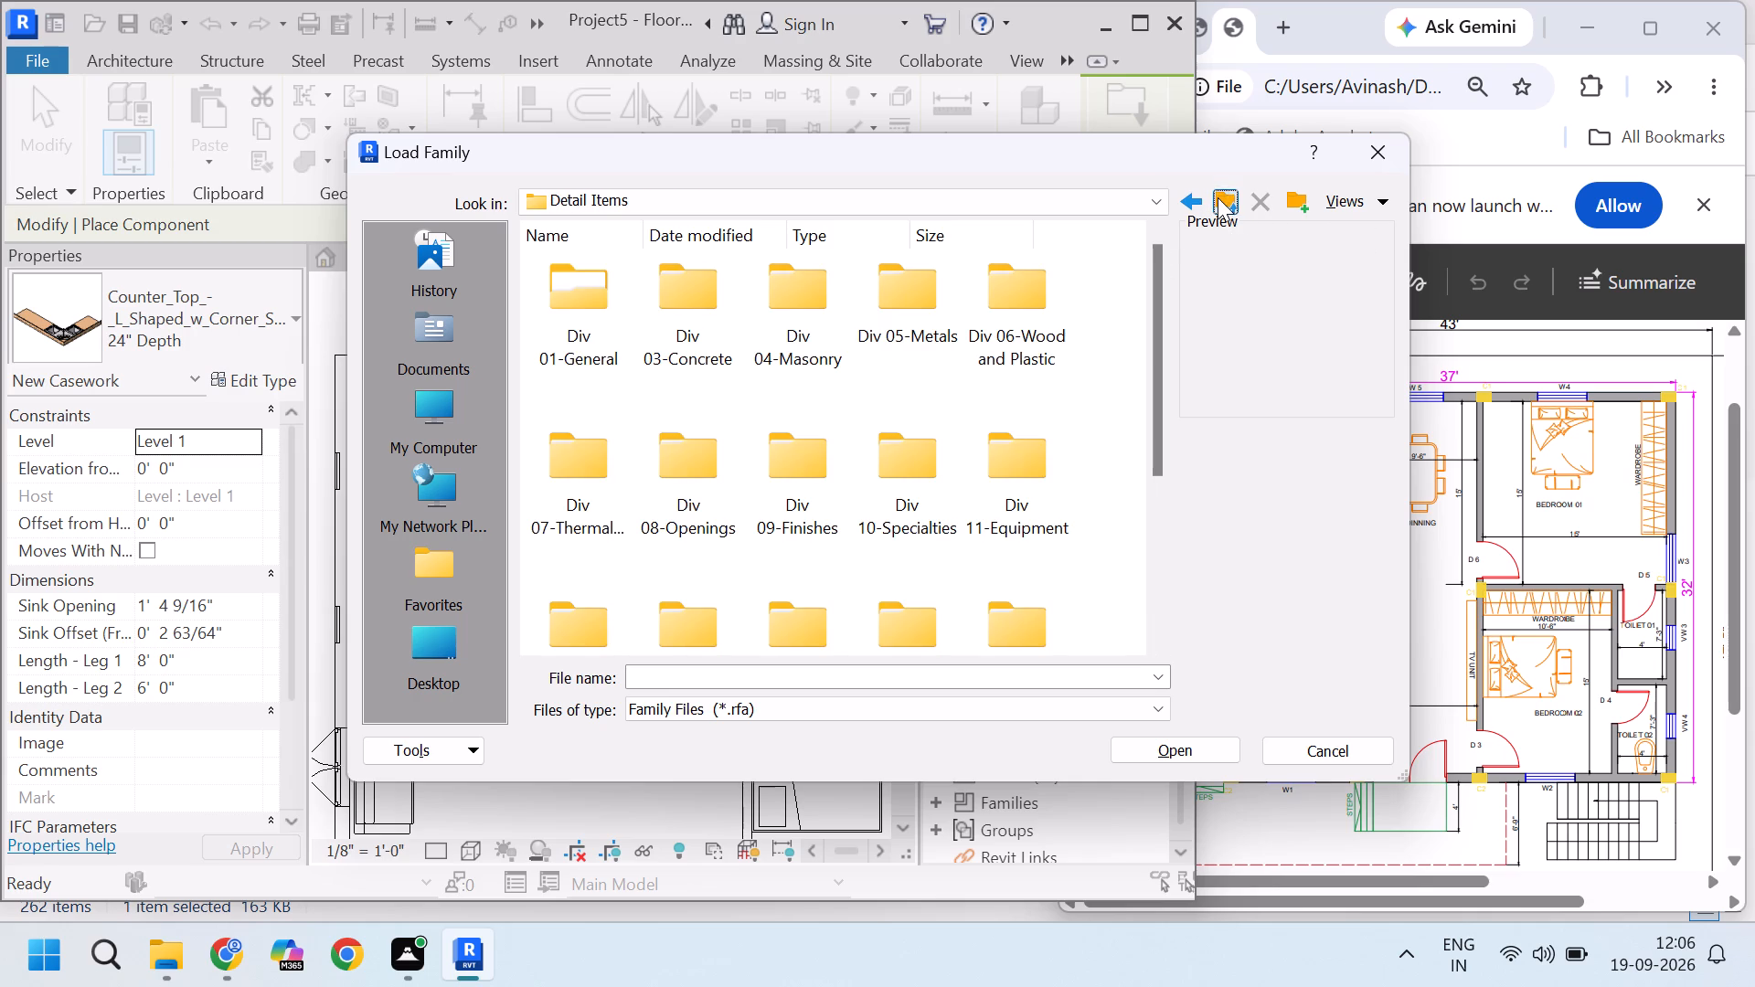
double_click(1044, 492)
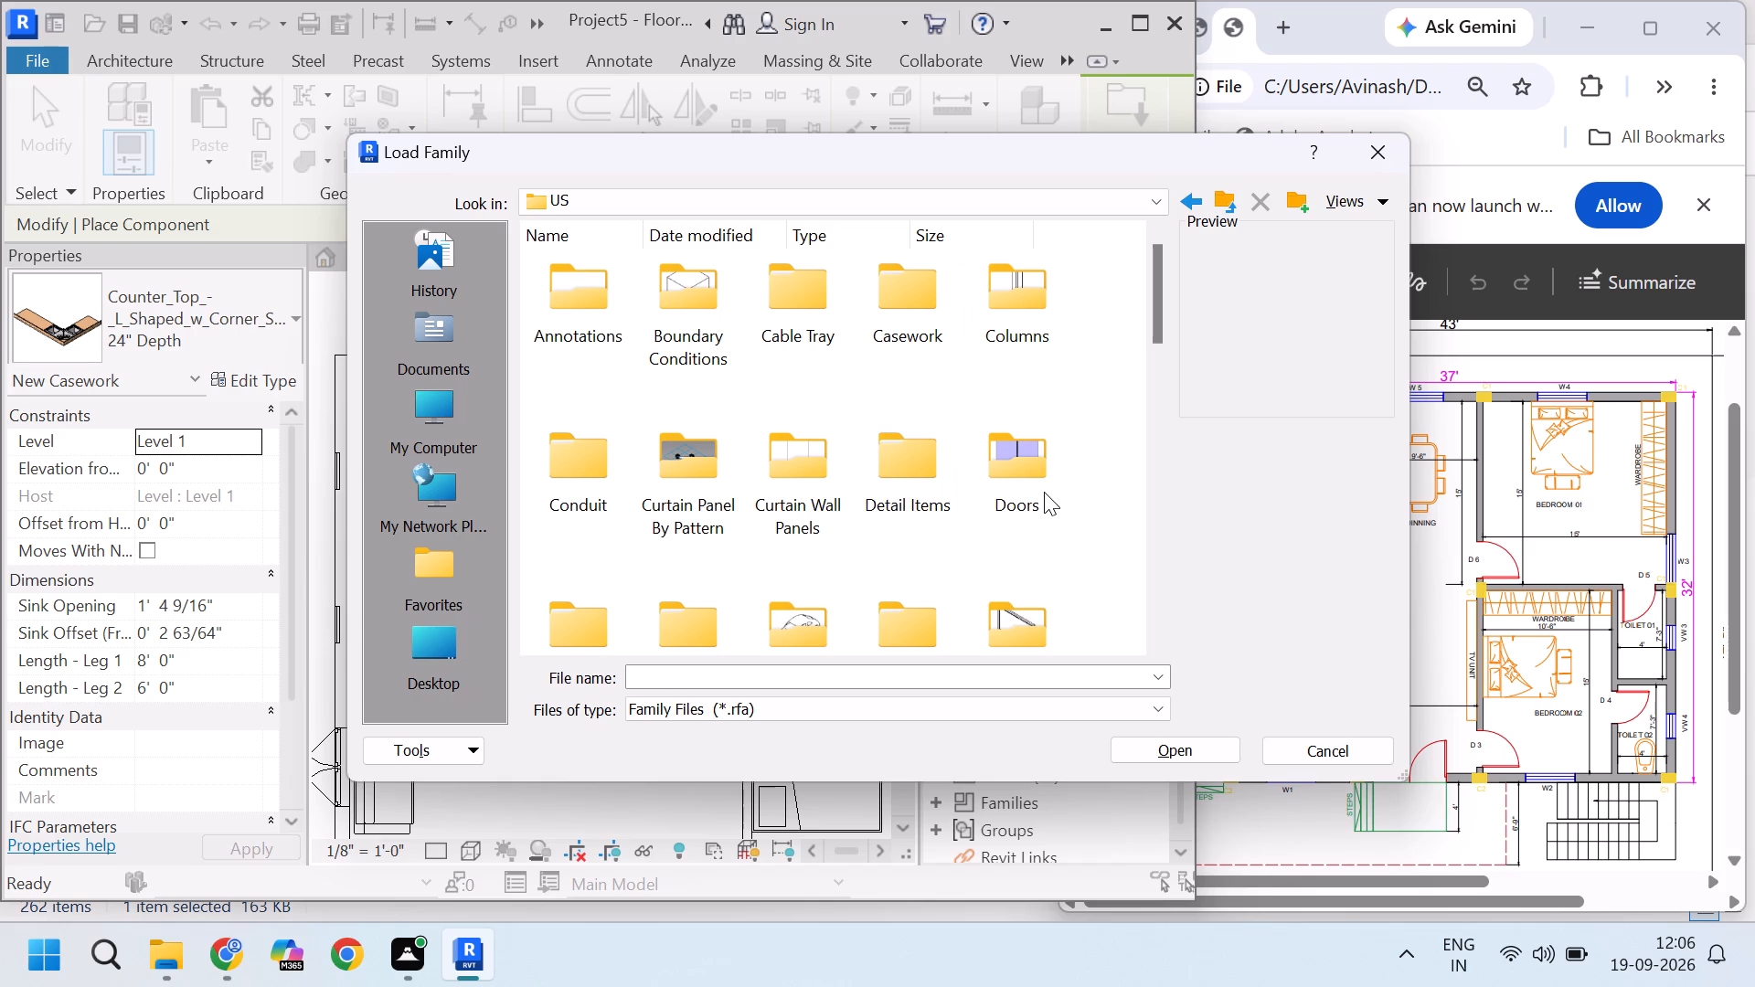
double_click(1014, 465)
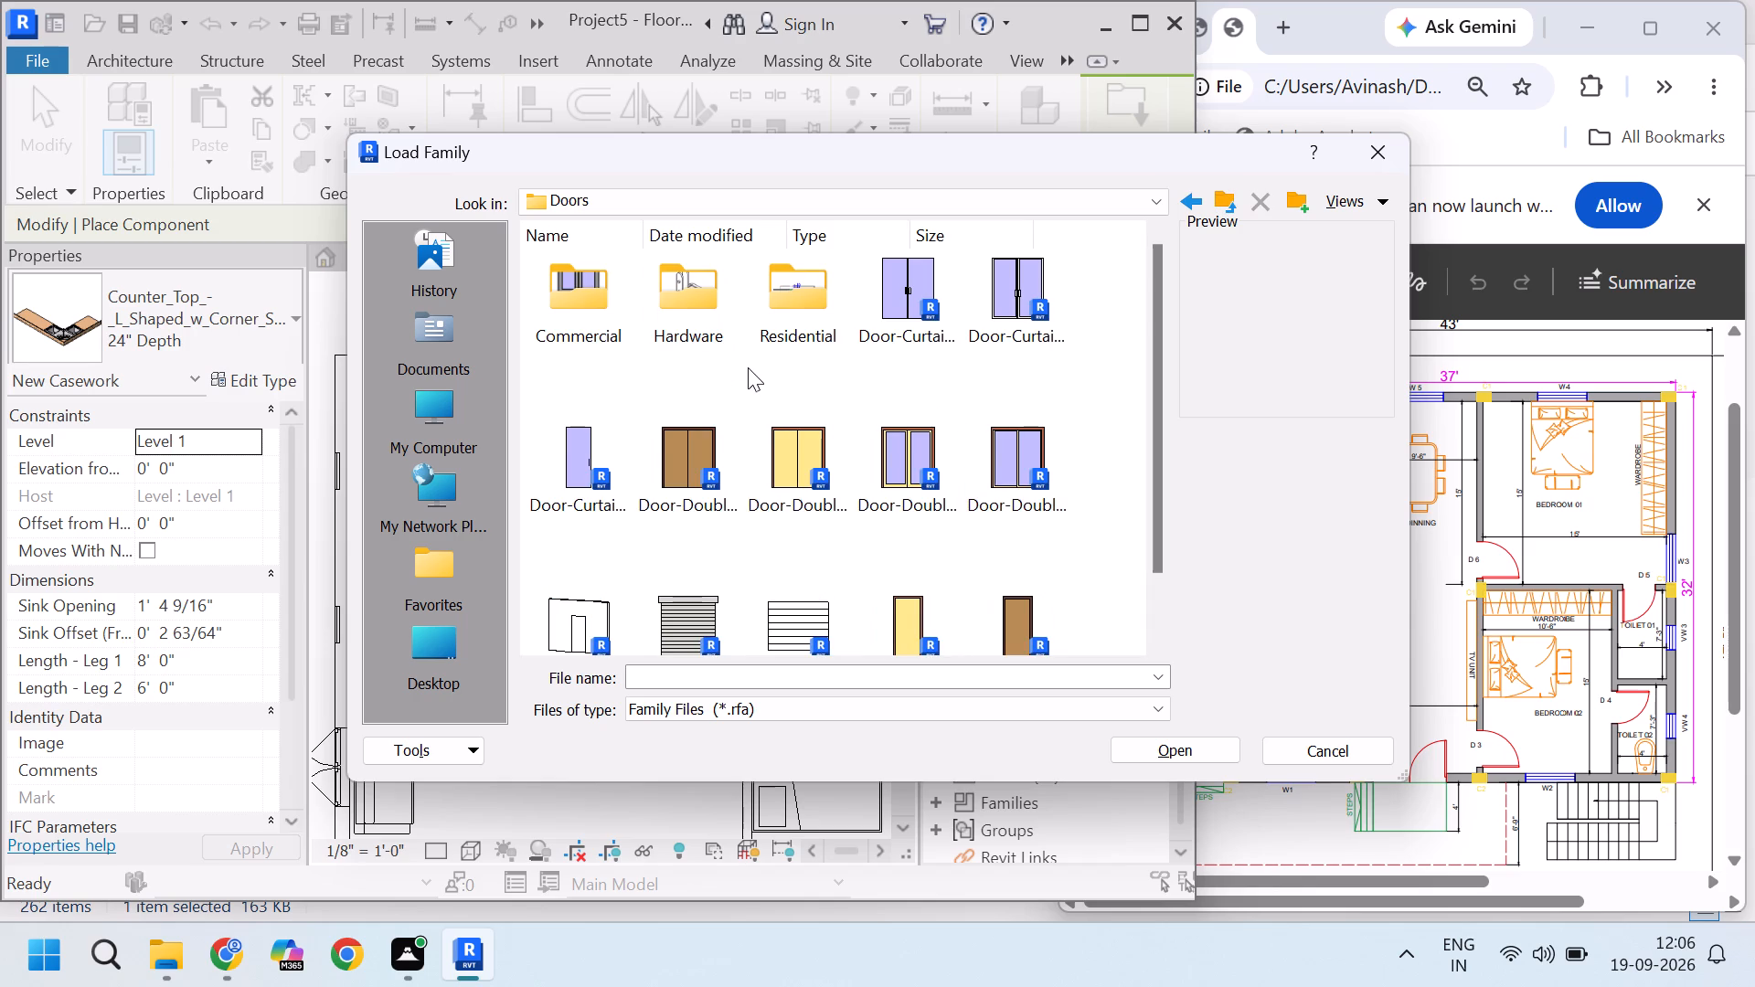
scroll(748, 367, "down", 2)
scroll(748, 367, "up", 1)
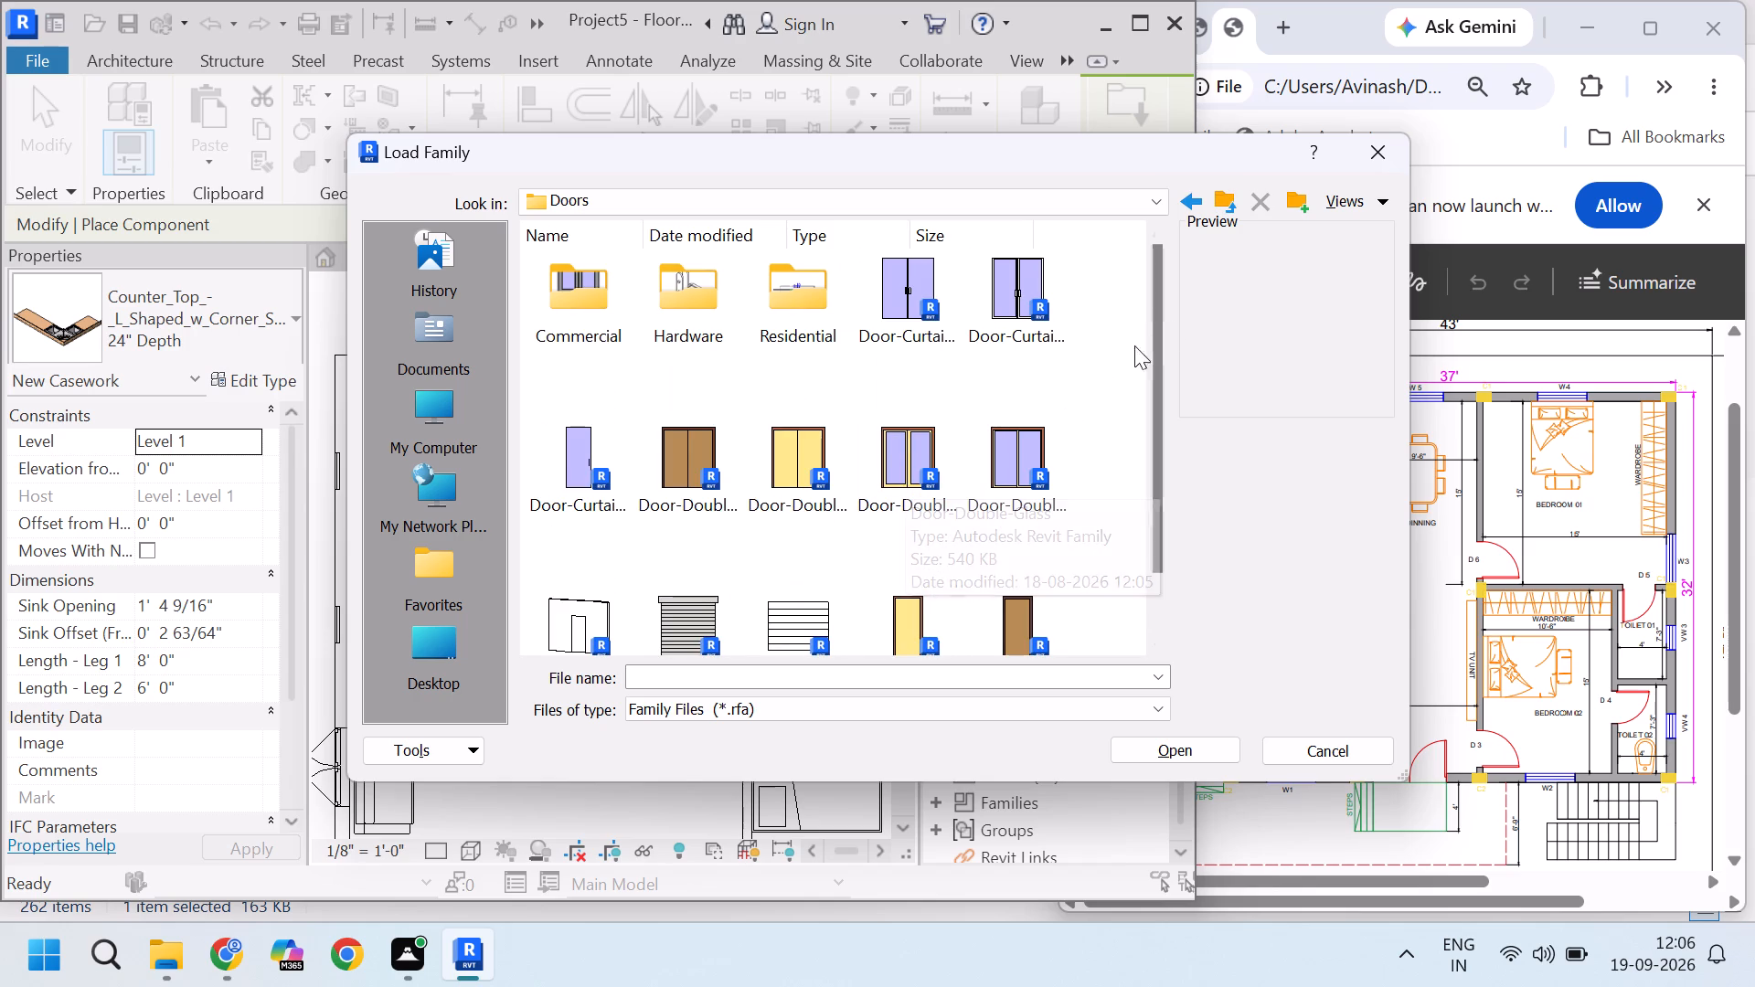
left_click(1221, 214)
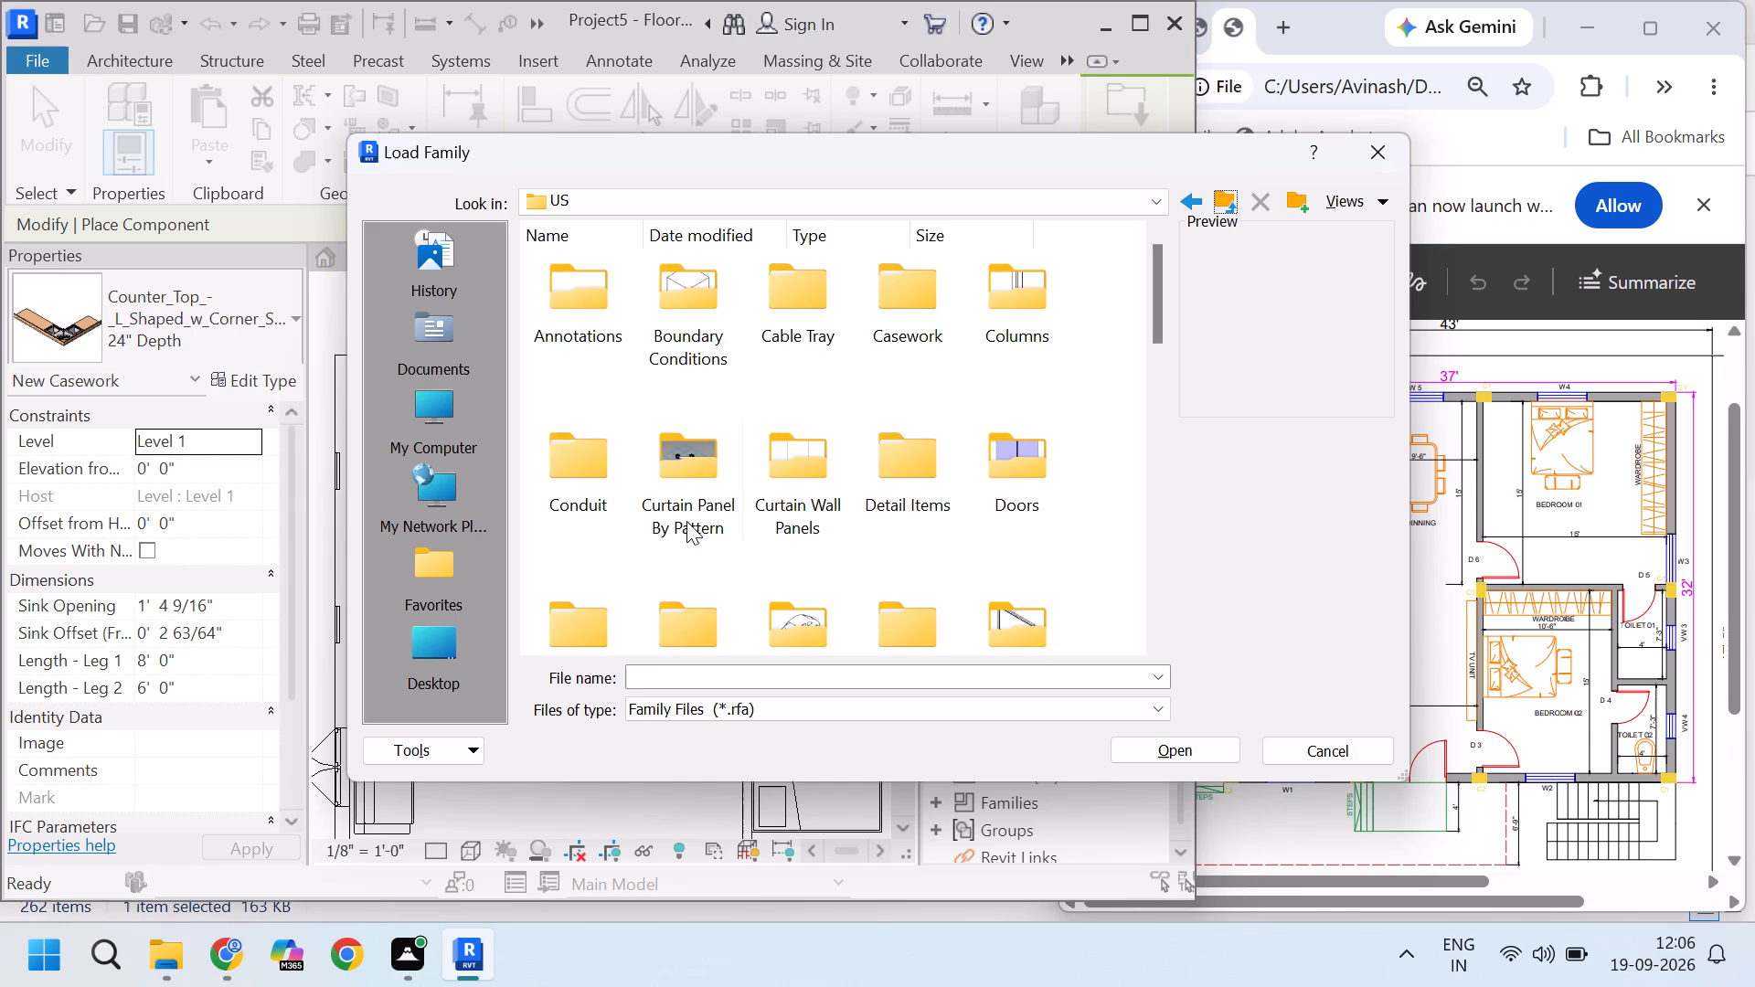
Look through the Duct > Accessories > Filters folder for a suitable family and return to the US folder.
scroll(686, 521, "down", 1)
scroll(657, 441, "up", 1)
scroll(657, 441, "down", 1)
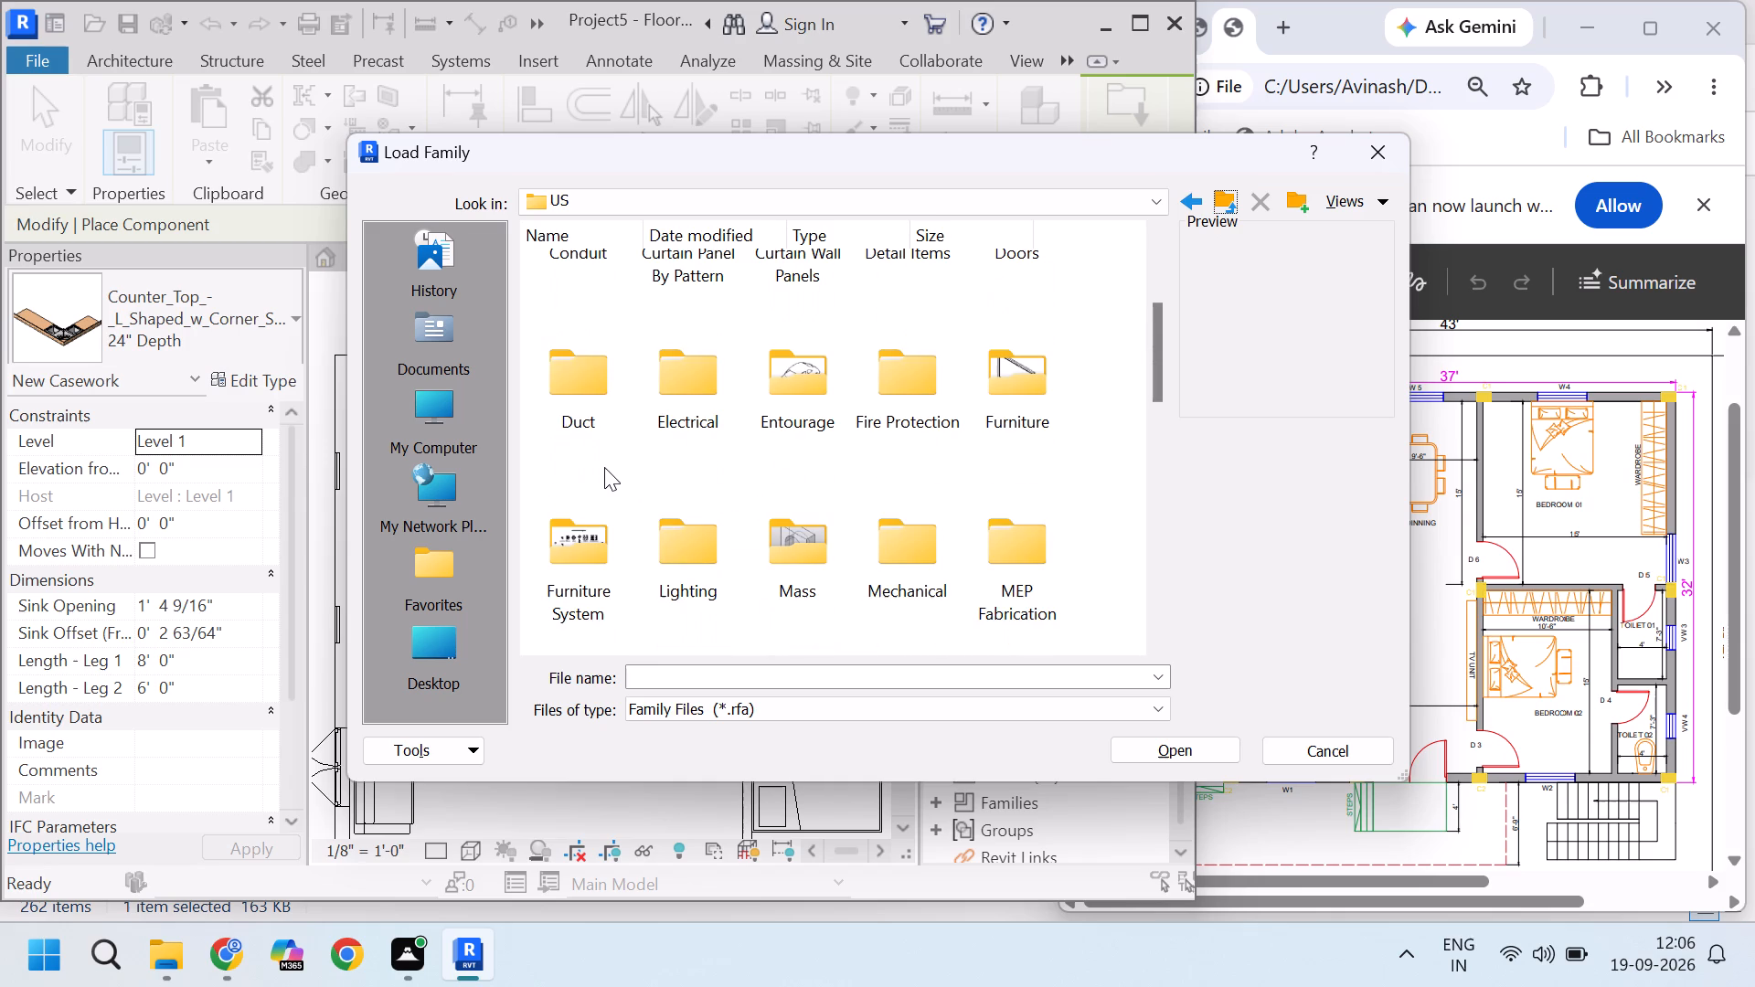
double_click(595, 427)
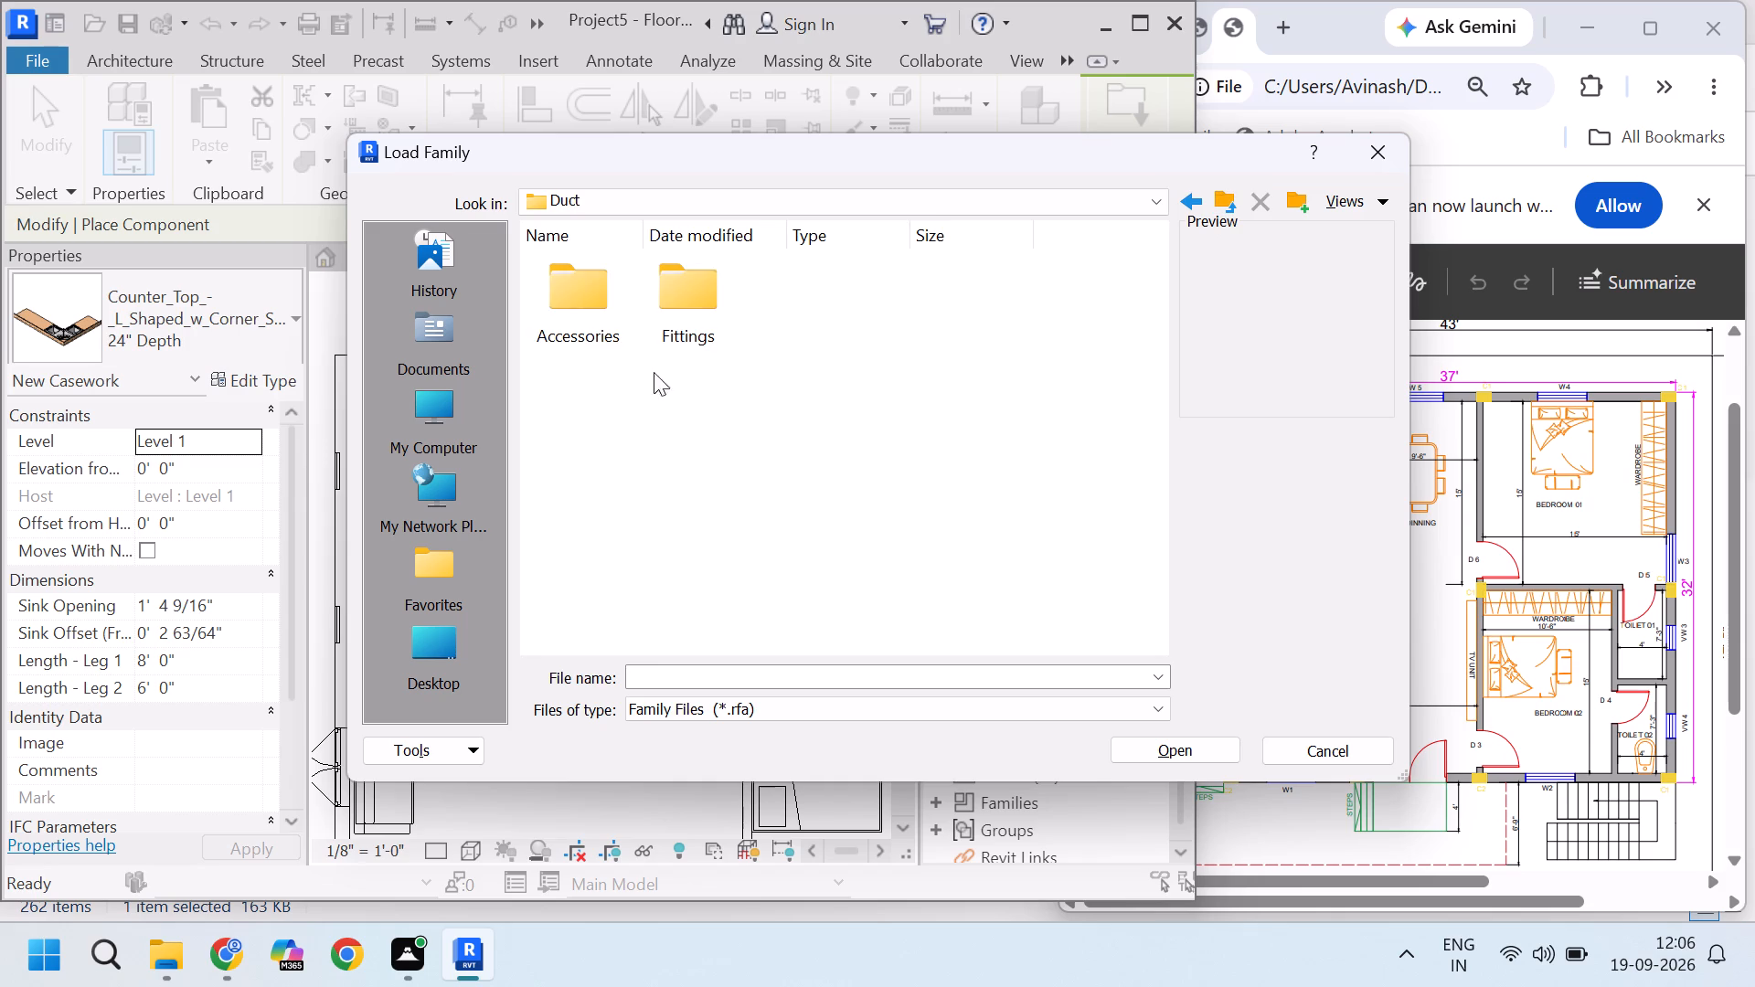
double_click(603, 304)
double_click(610, 311)
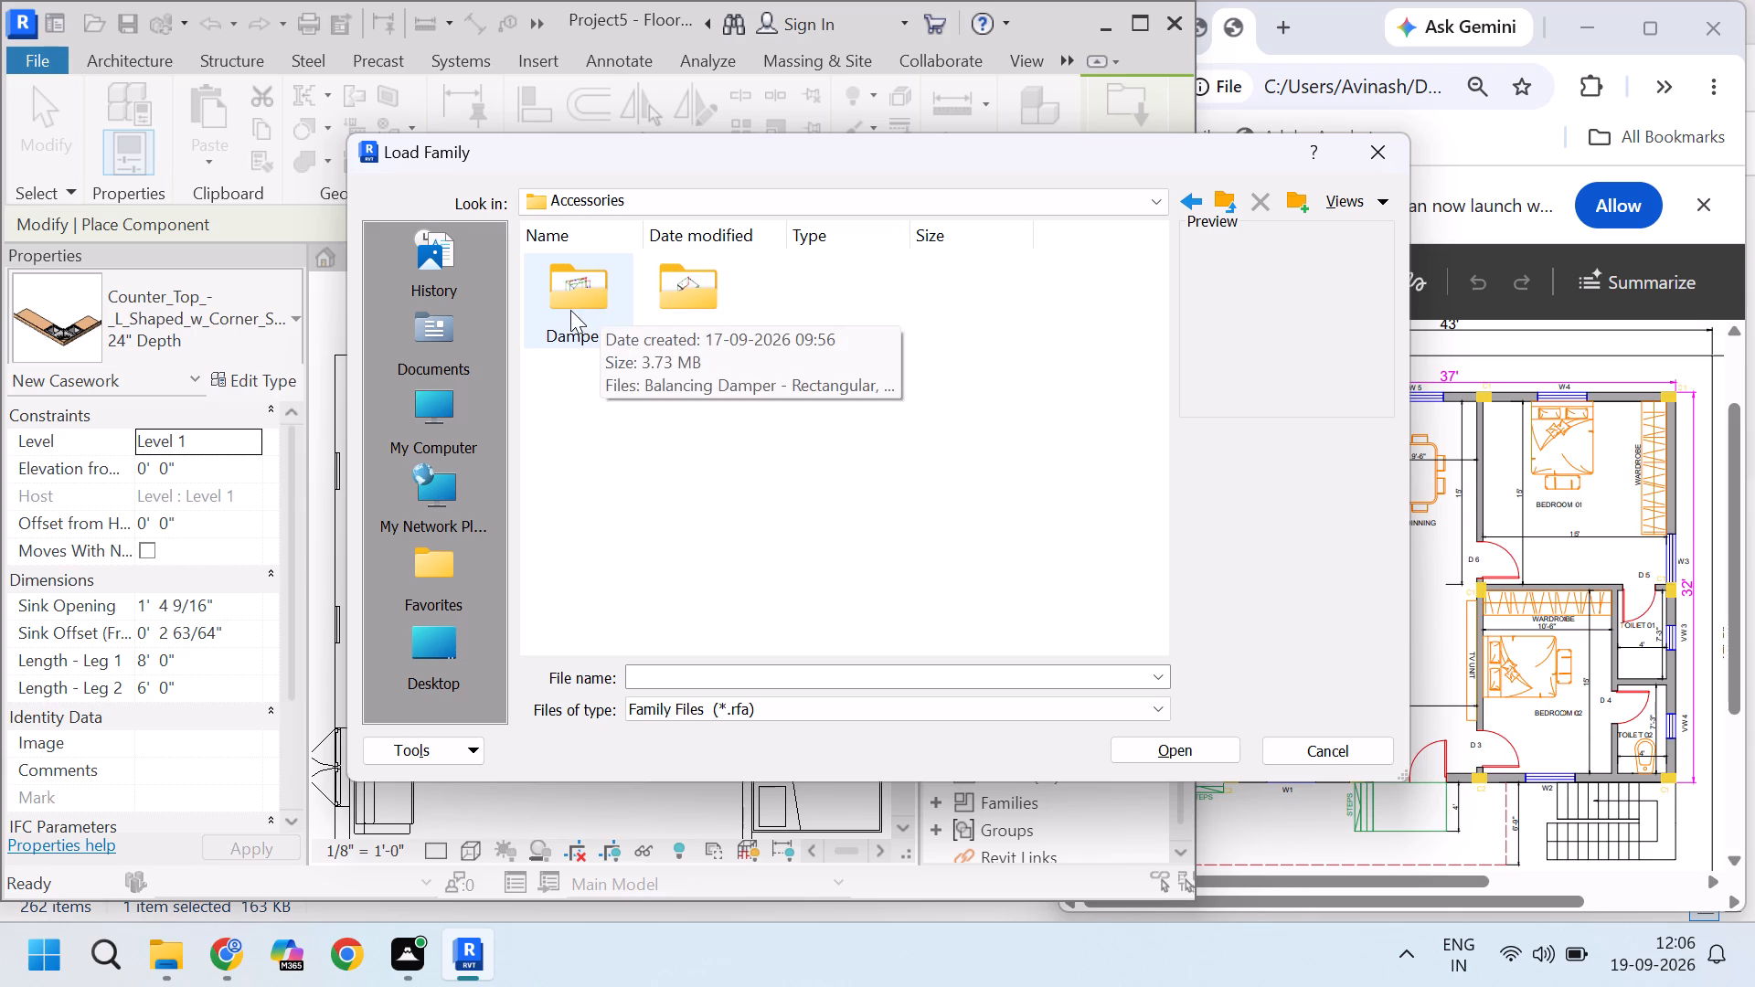
double_click(677, 294)
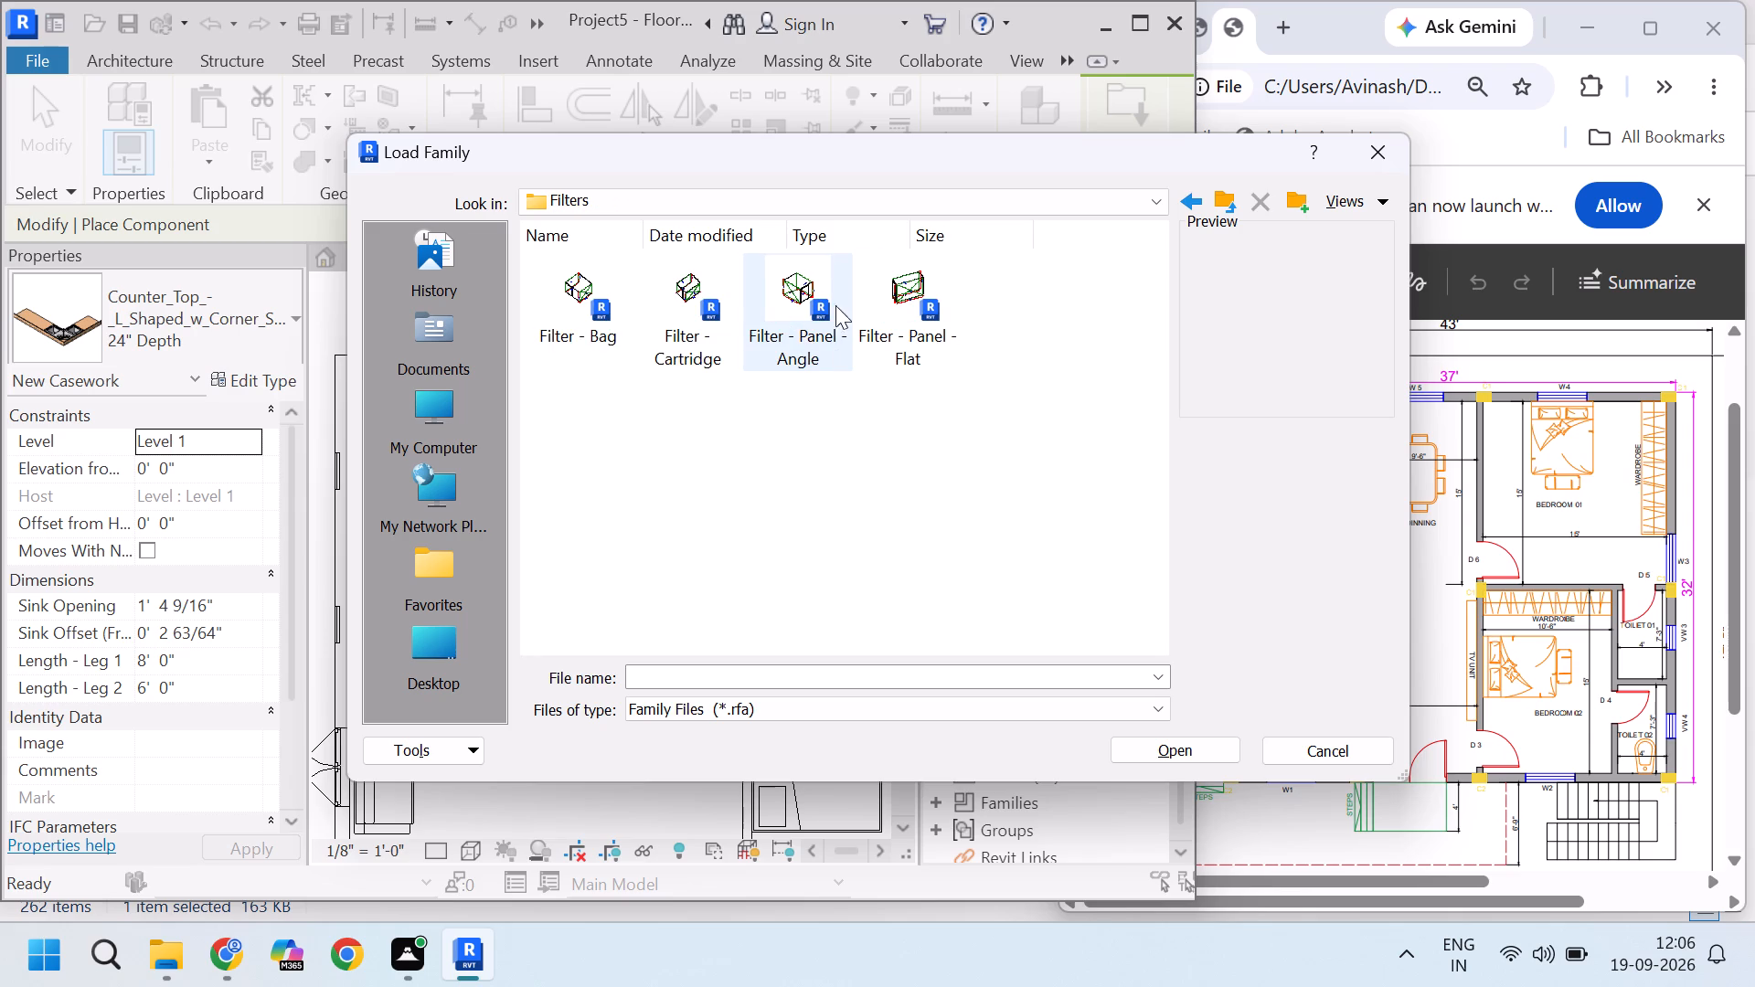
left_click(1229, 200)
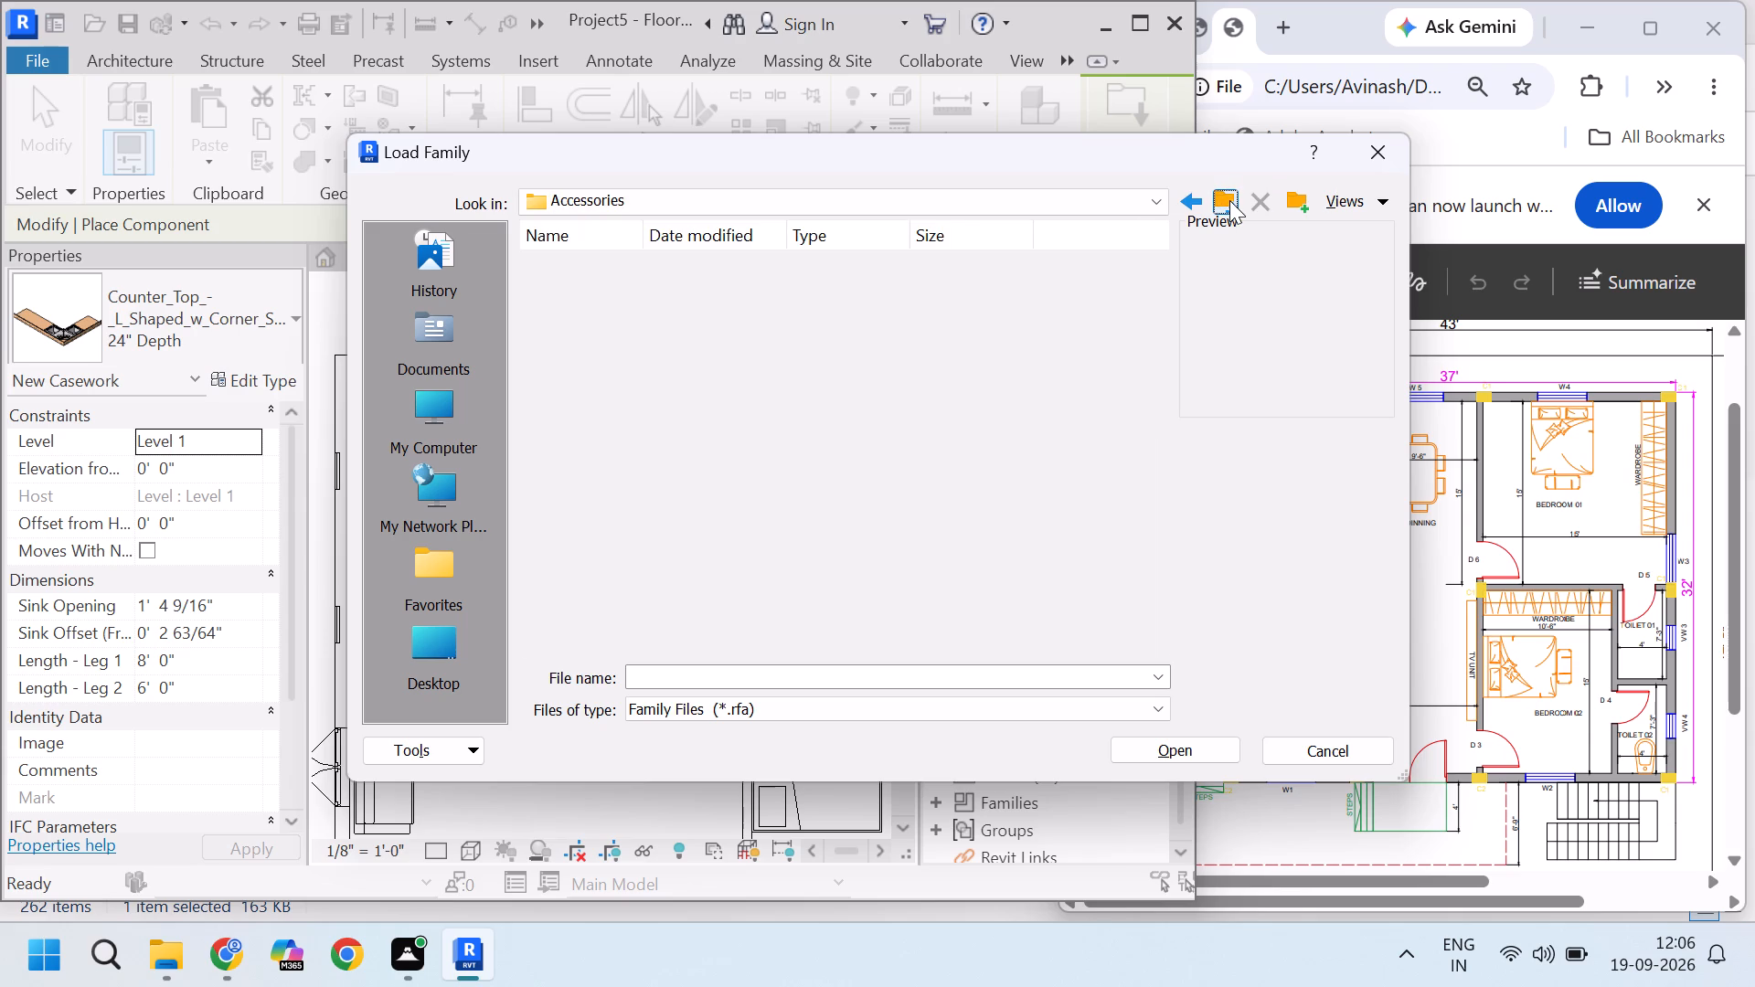
left_click(1229, 200)
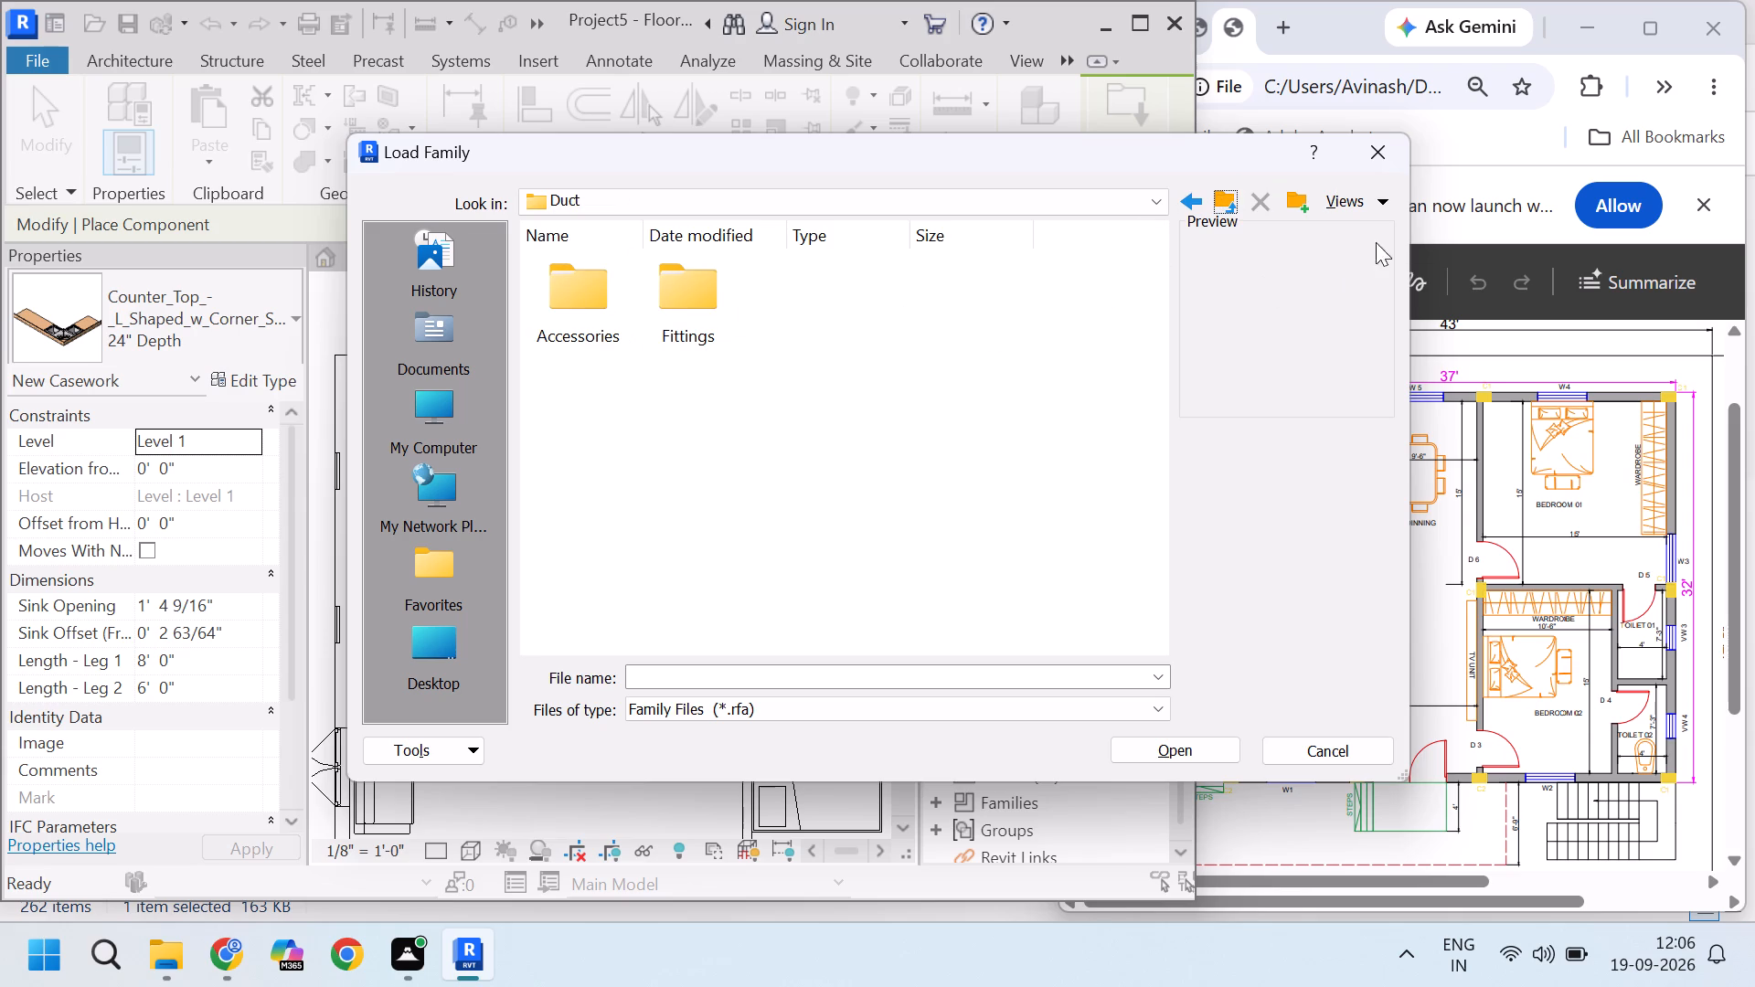
left_click(1226, 216)
left_click(1225, 216)
left_click(1228, 207)
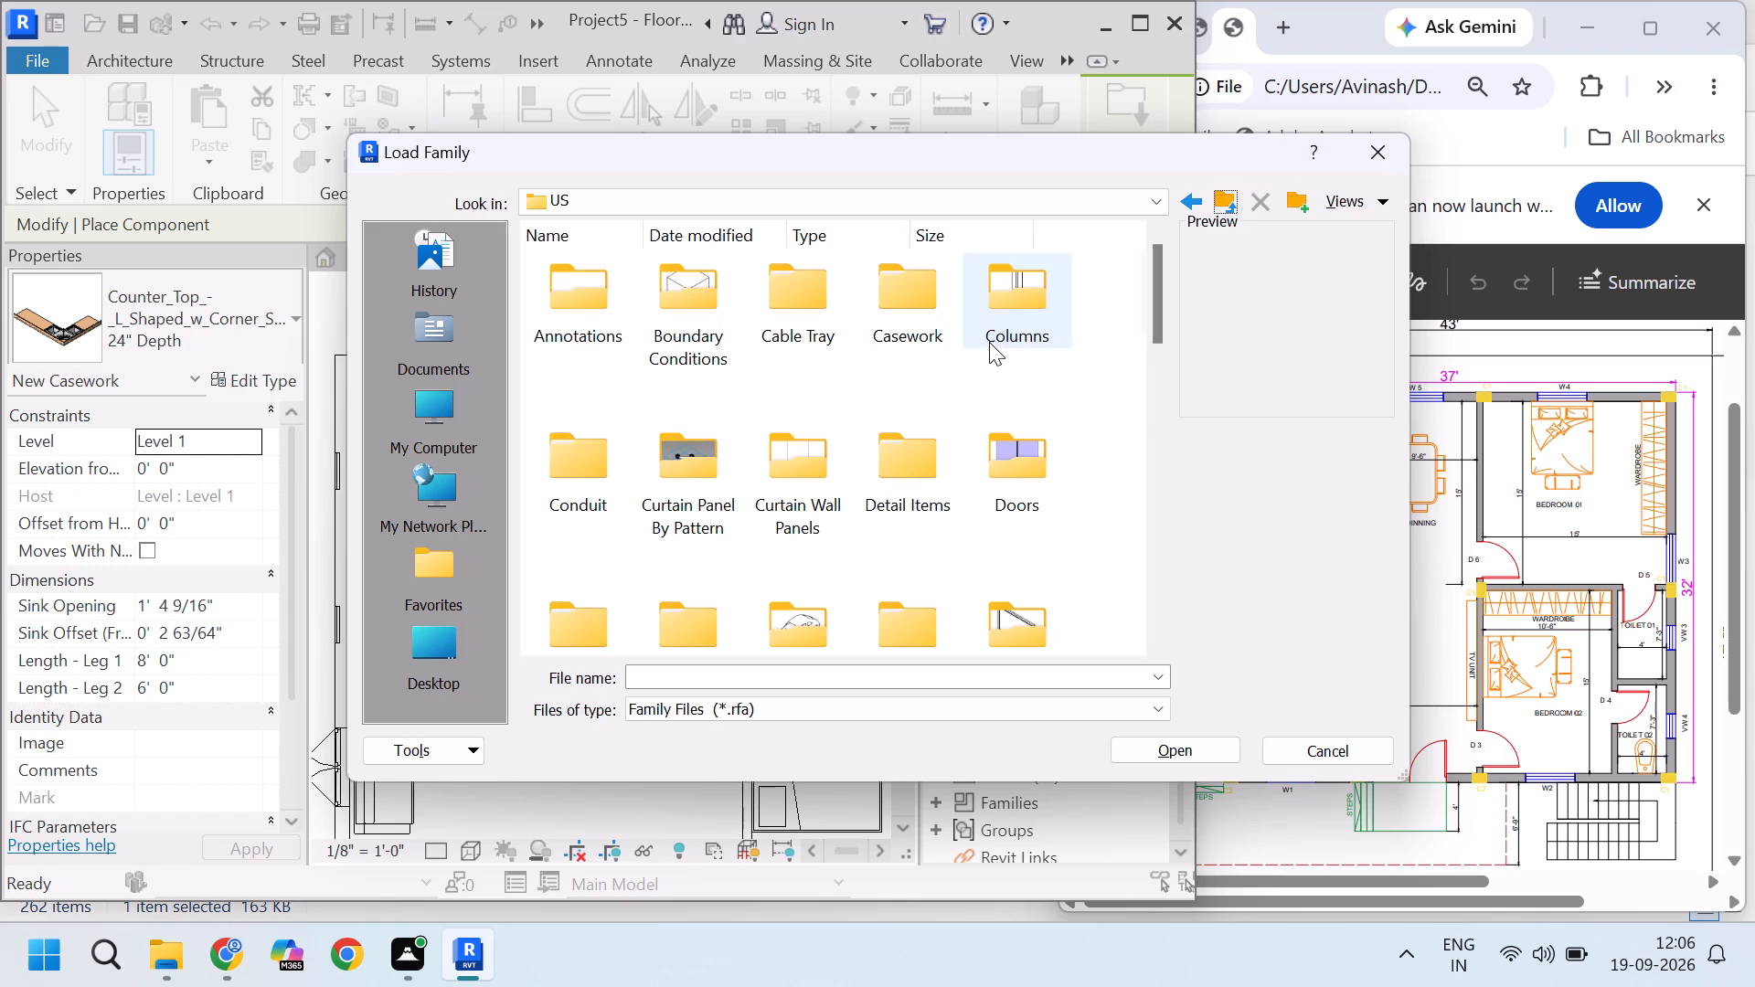
Check the Entourage and Plumbing folders for a suitable family, returning to the US folder.
scroll(905, 460, "down", 5)
scroll(911, 467, "up", 3)
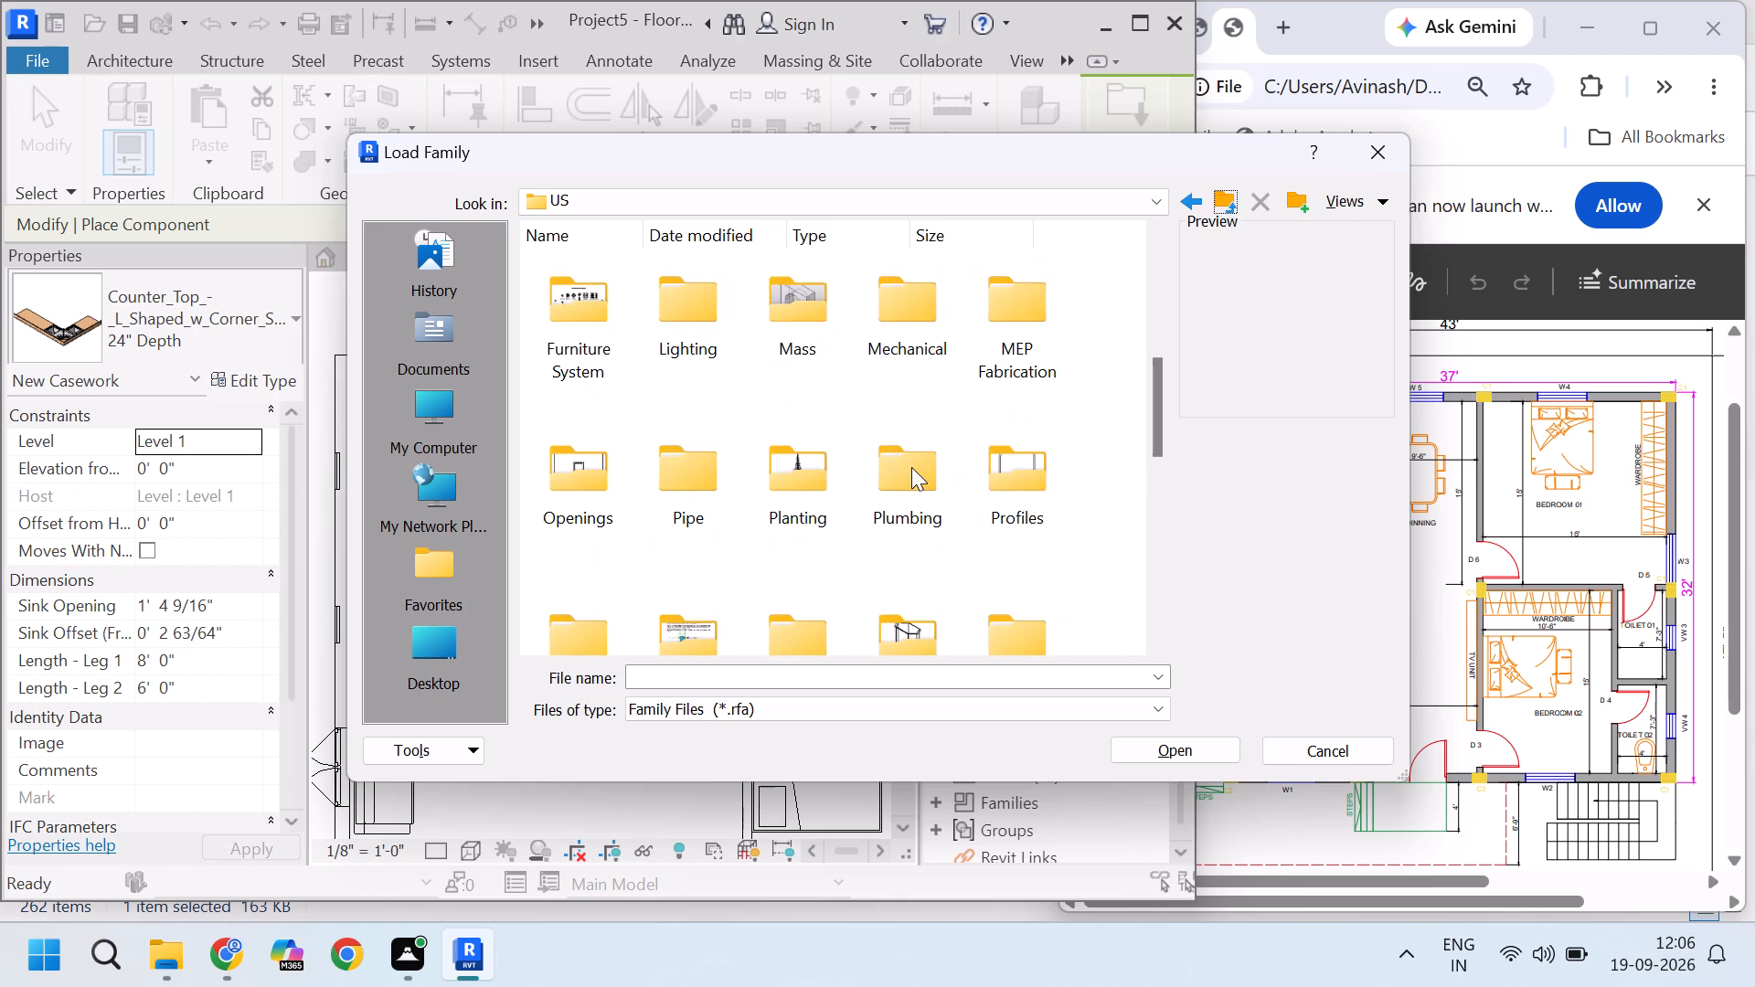
scroll(929, 496, "up", 2)
scroll(922, 502, "down", 1)
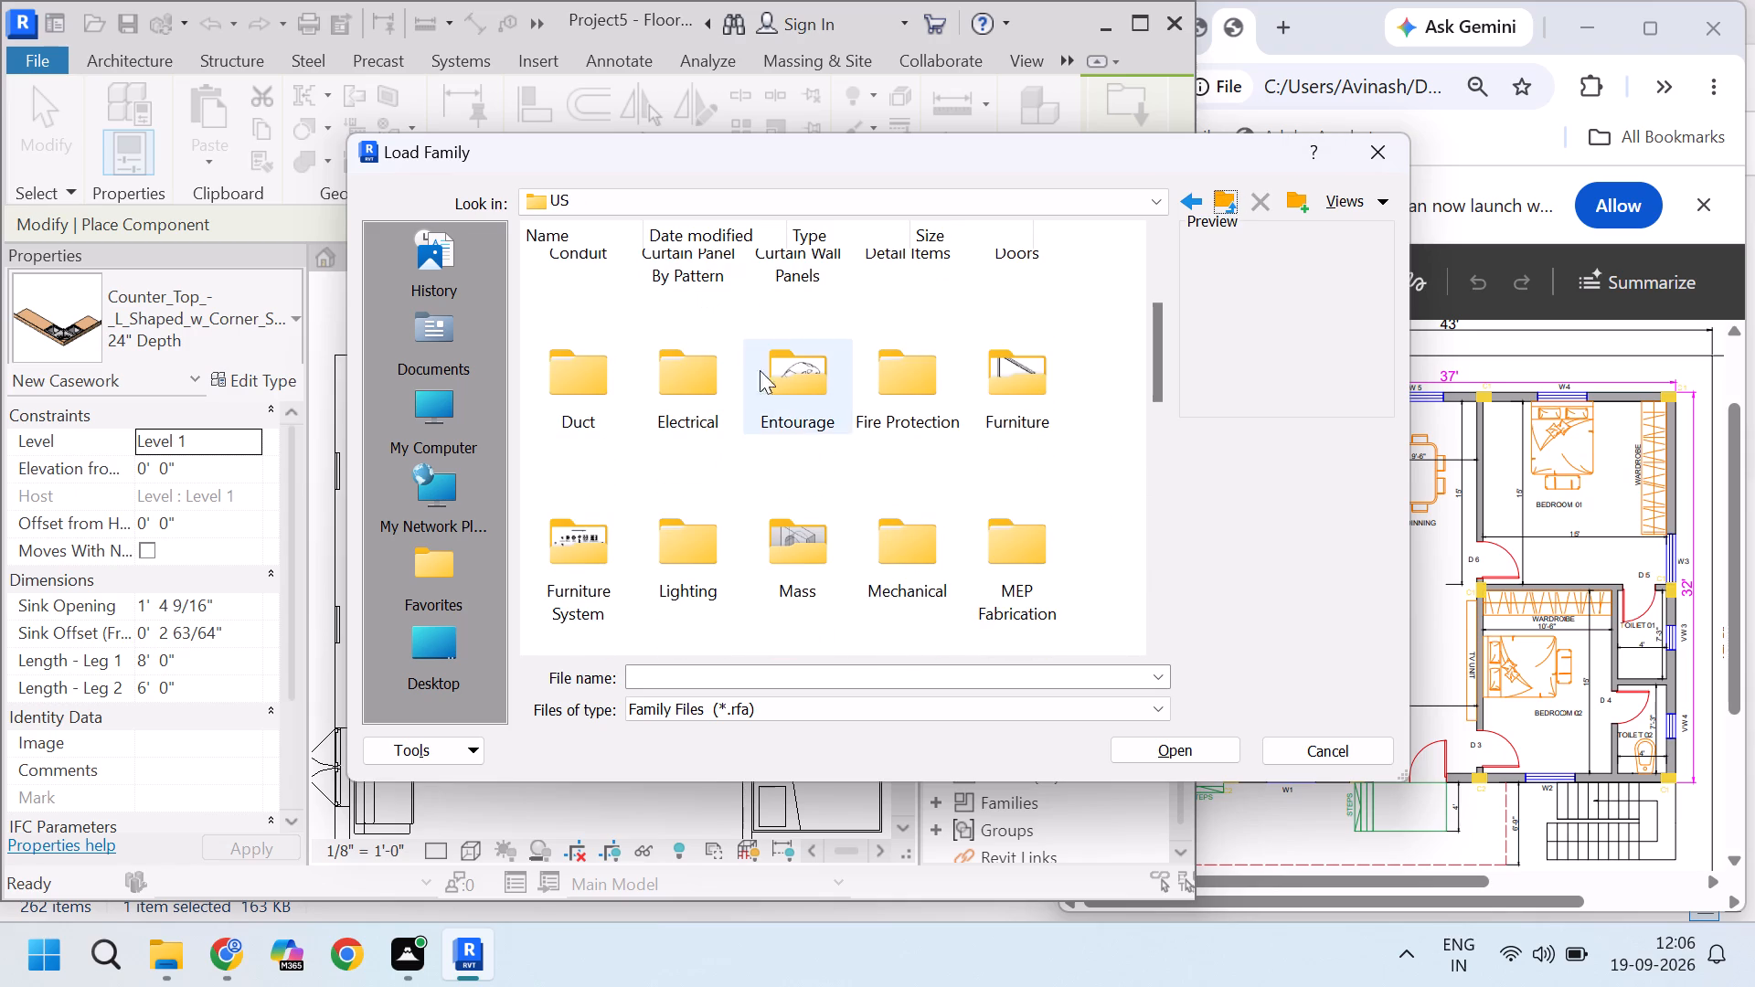
double_click(778, 394)
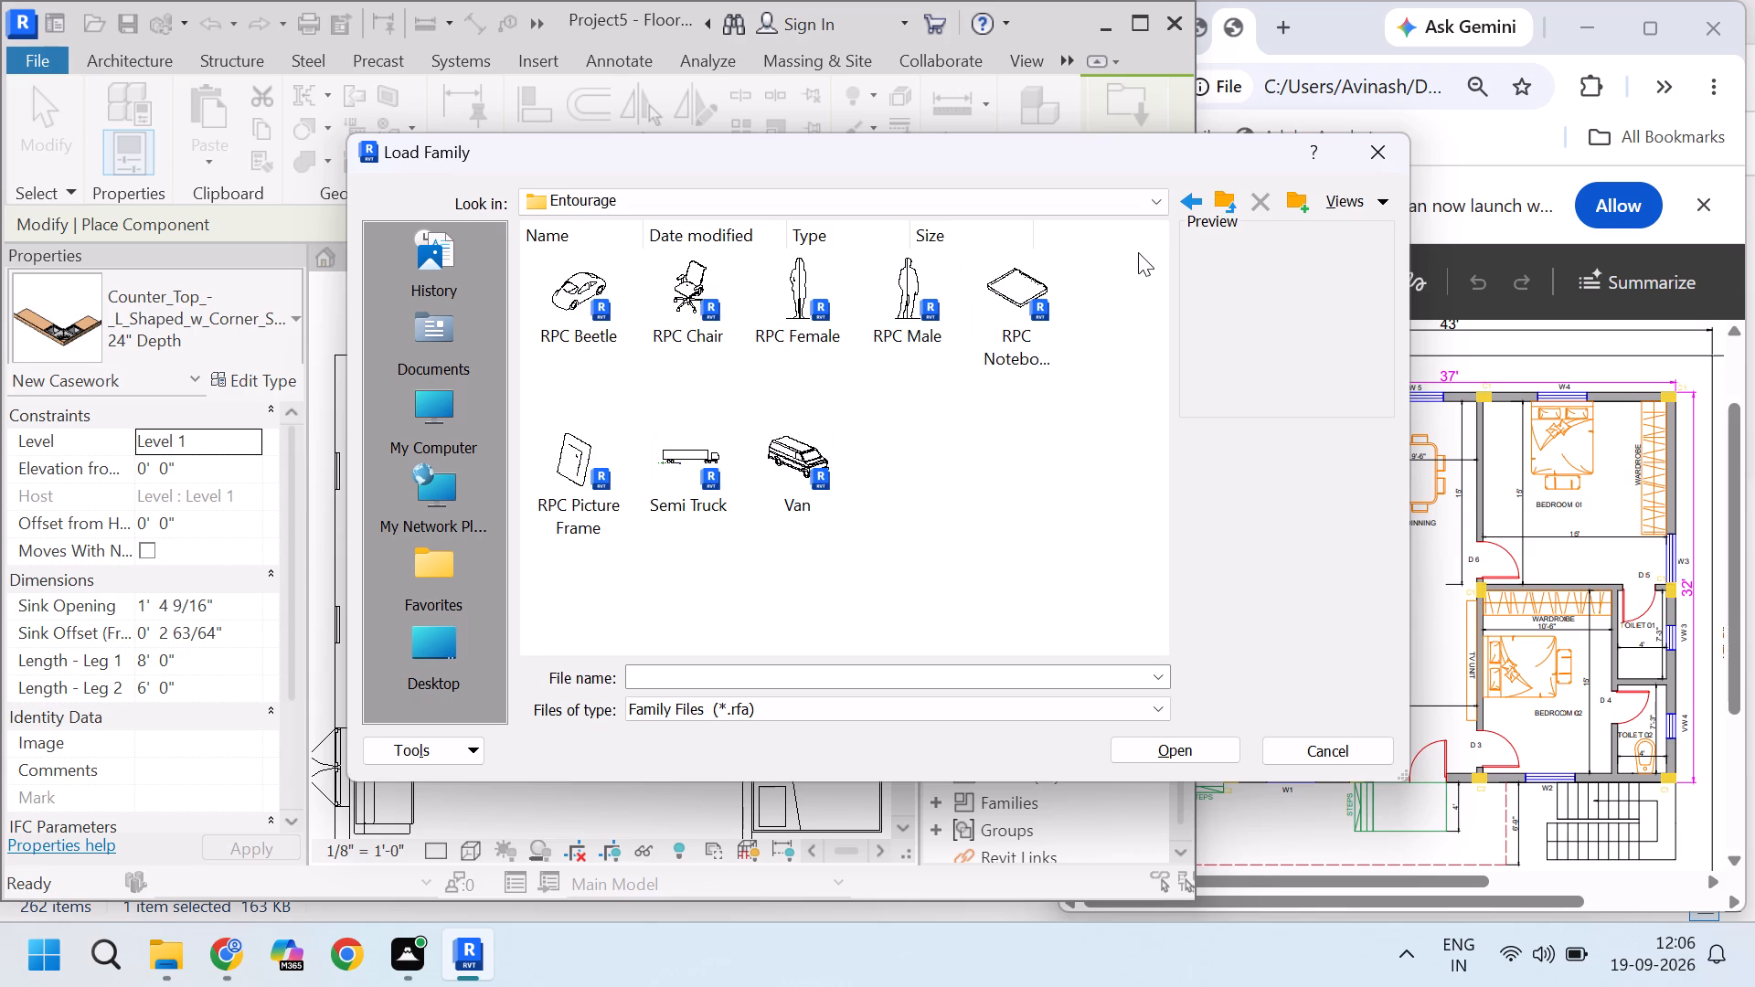
left_click(1234, 206)
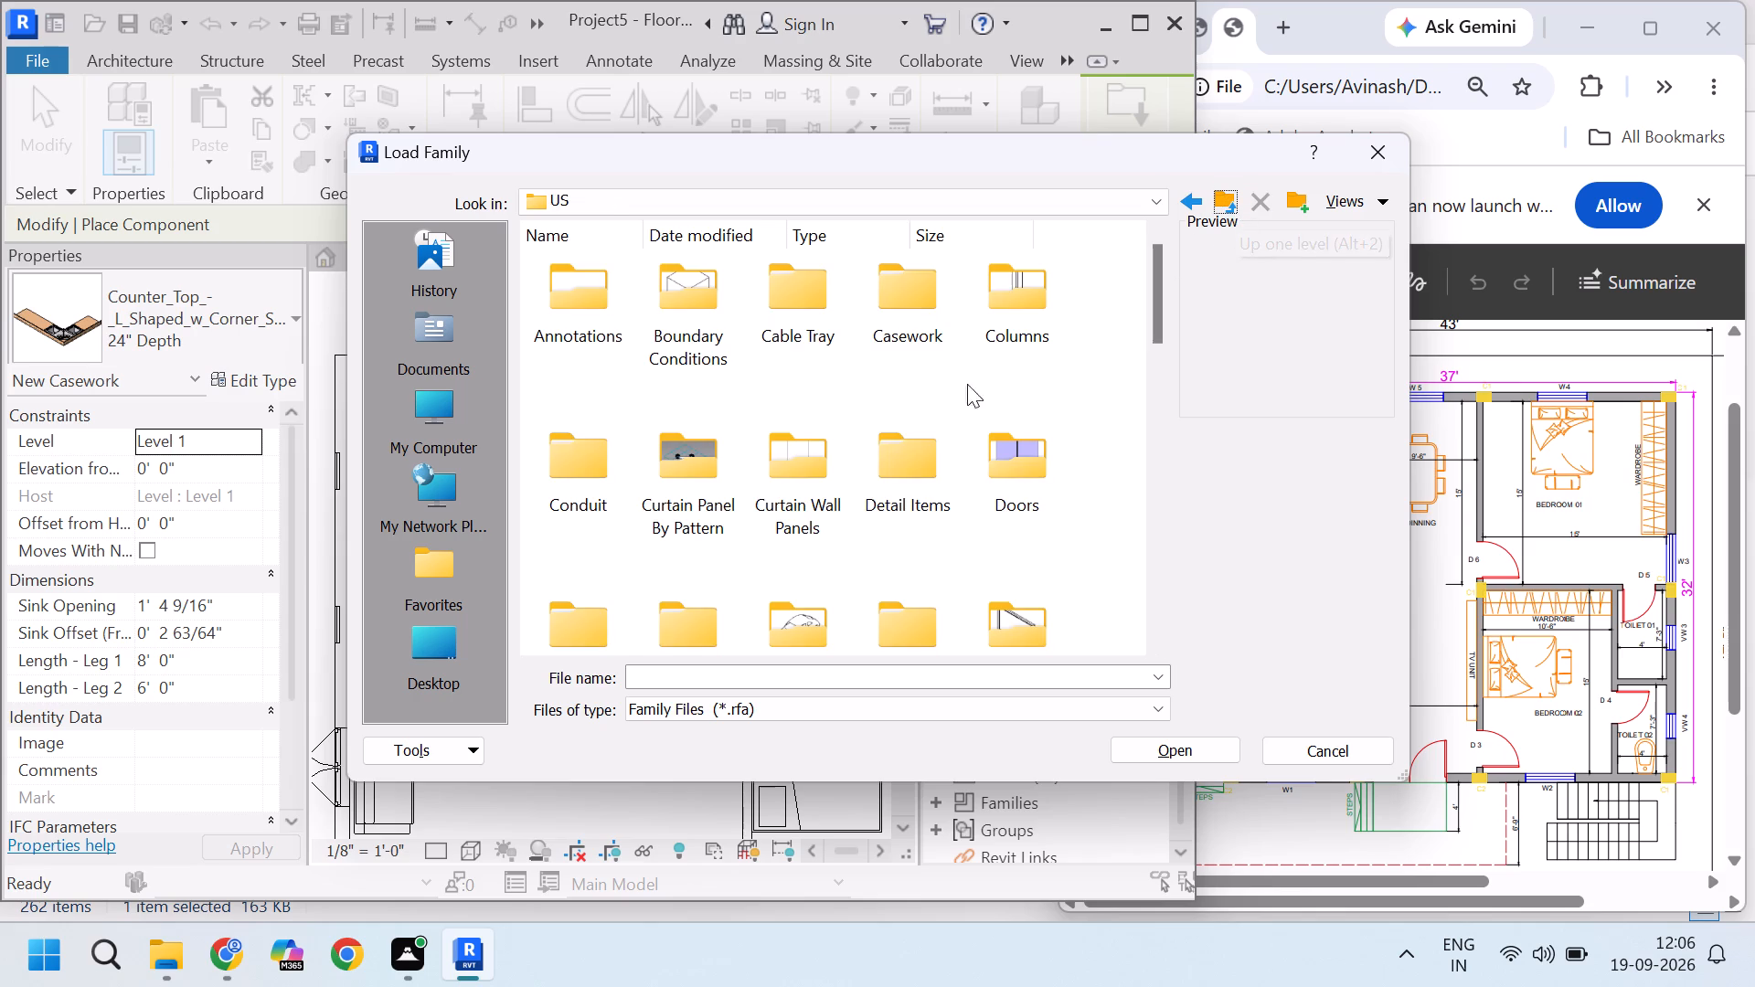
scroll(909, 460, "down", 2)
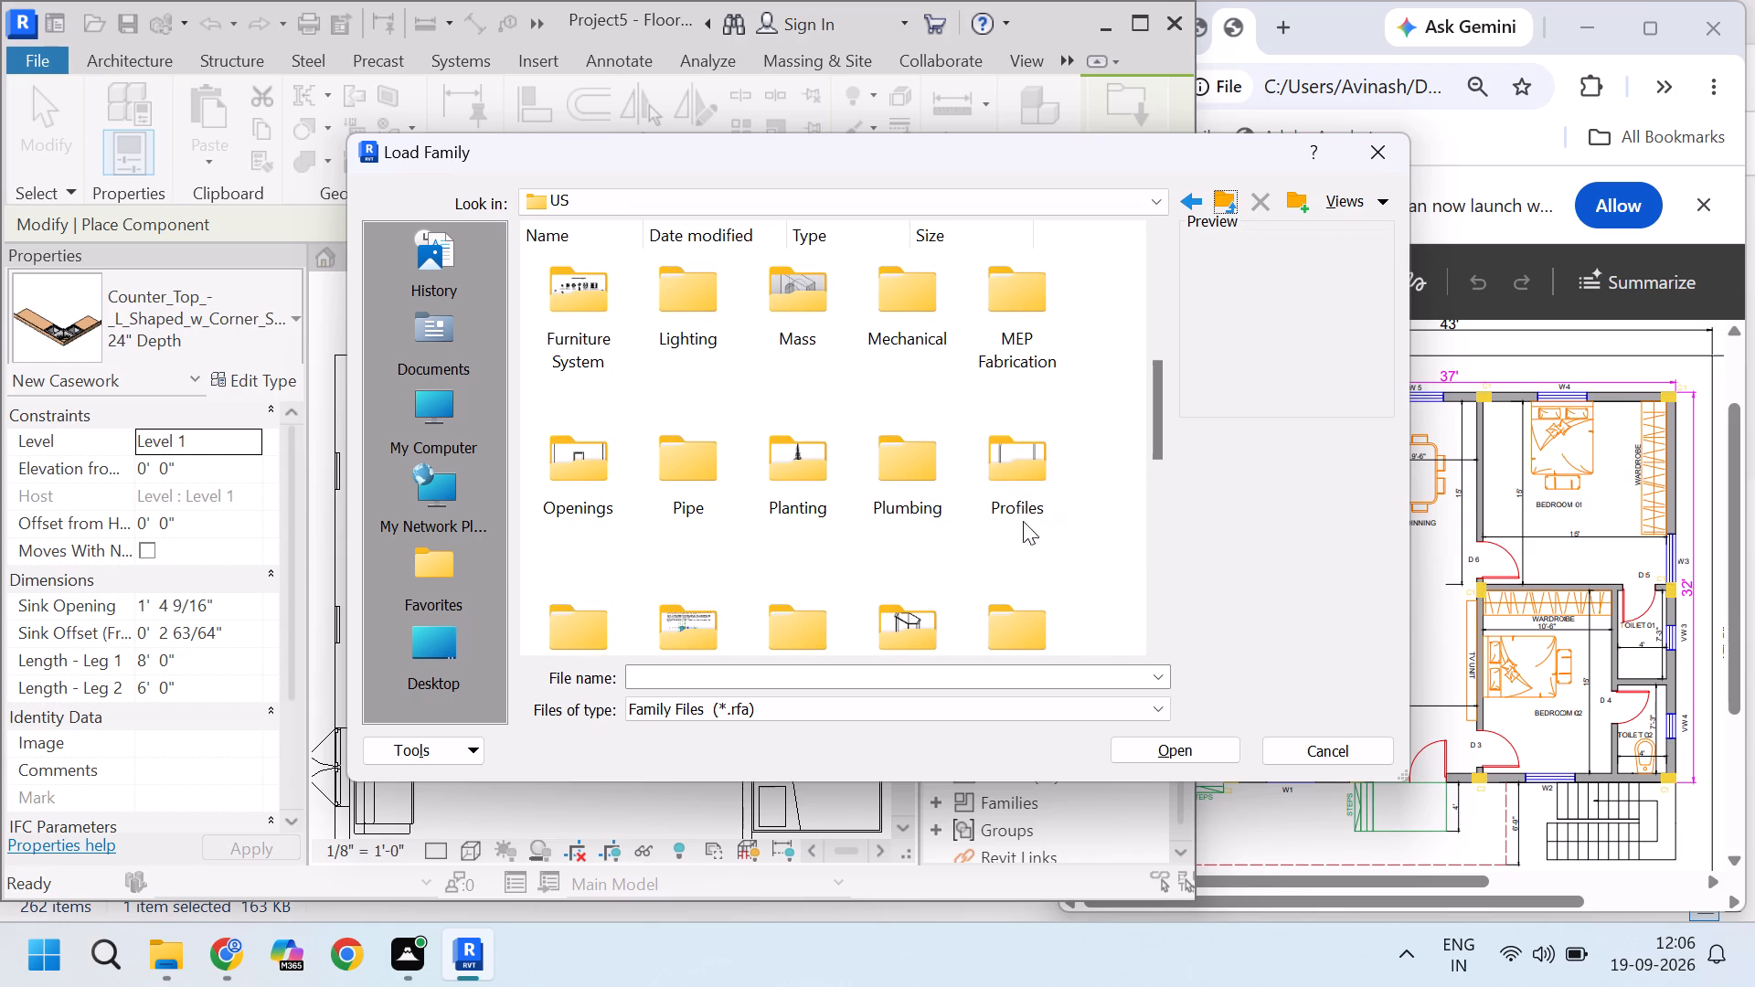
double_click(931, 498)
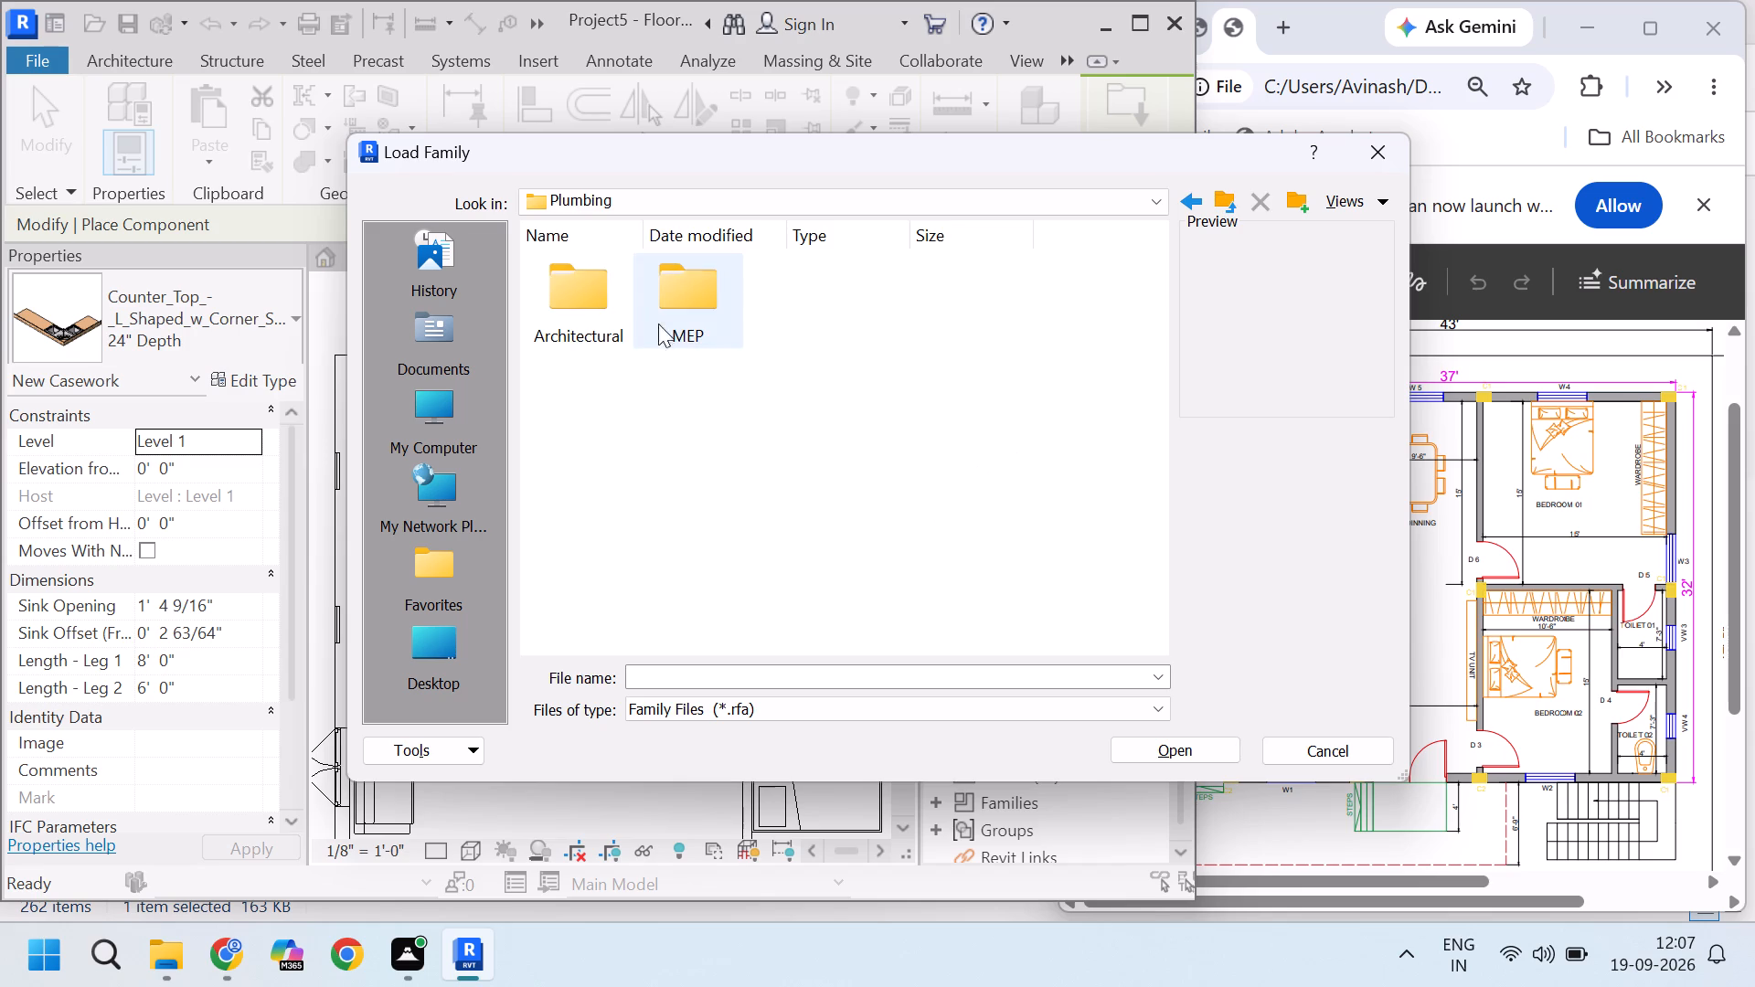
left_click(1229, 206)
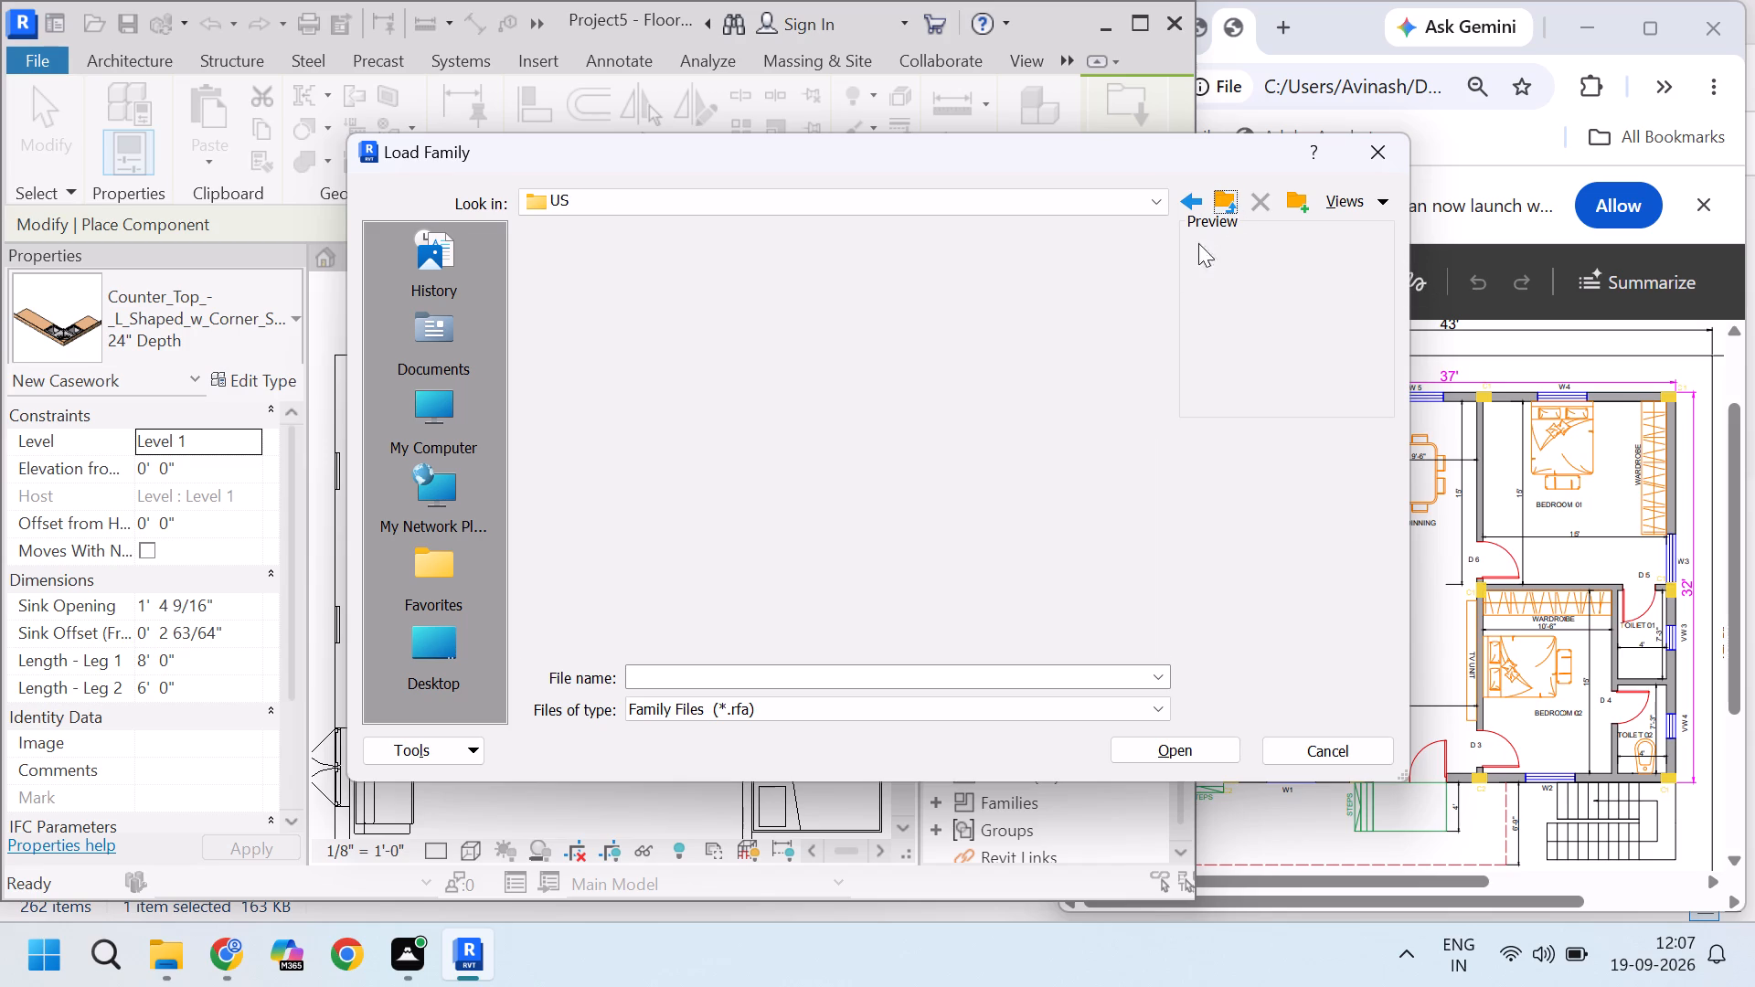
Scan the remaining US category folders and check the Titleblocks folder for a suitable family, returning to the US folder.
scroll(1015, 476, "down", 3)
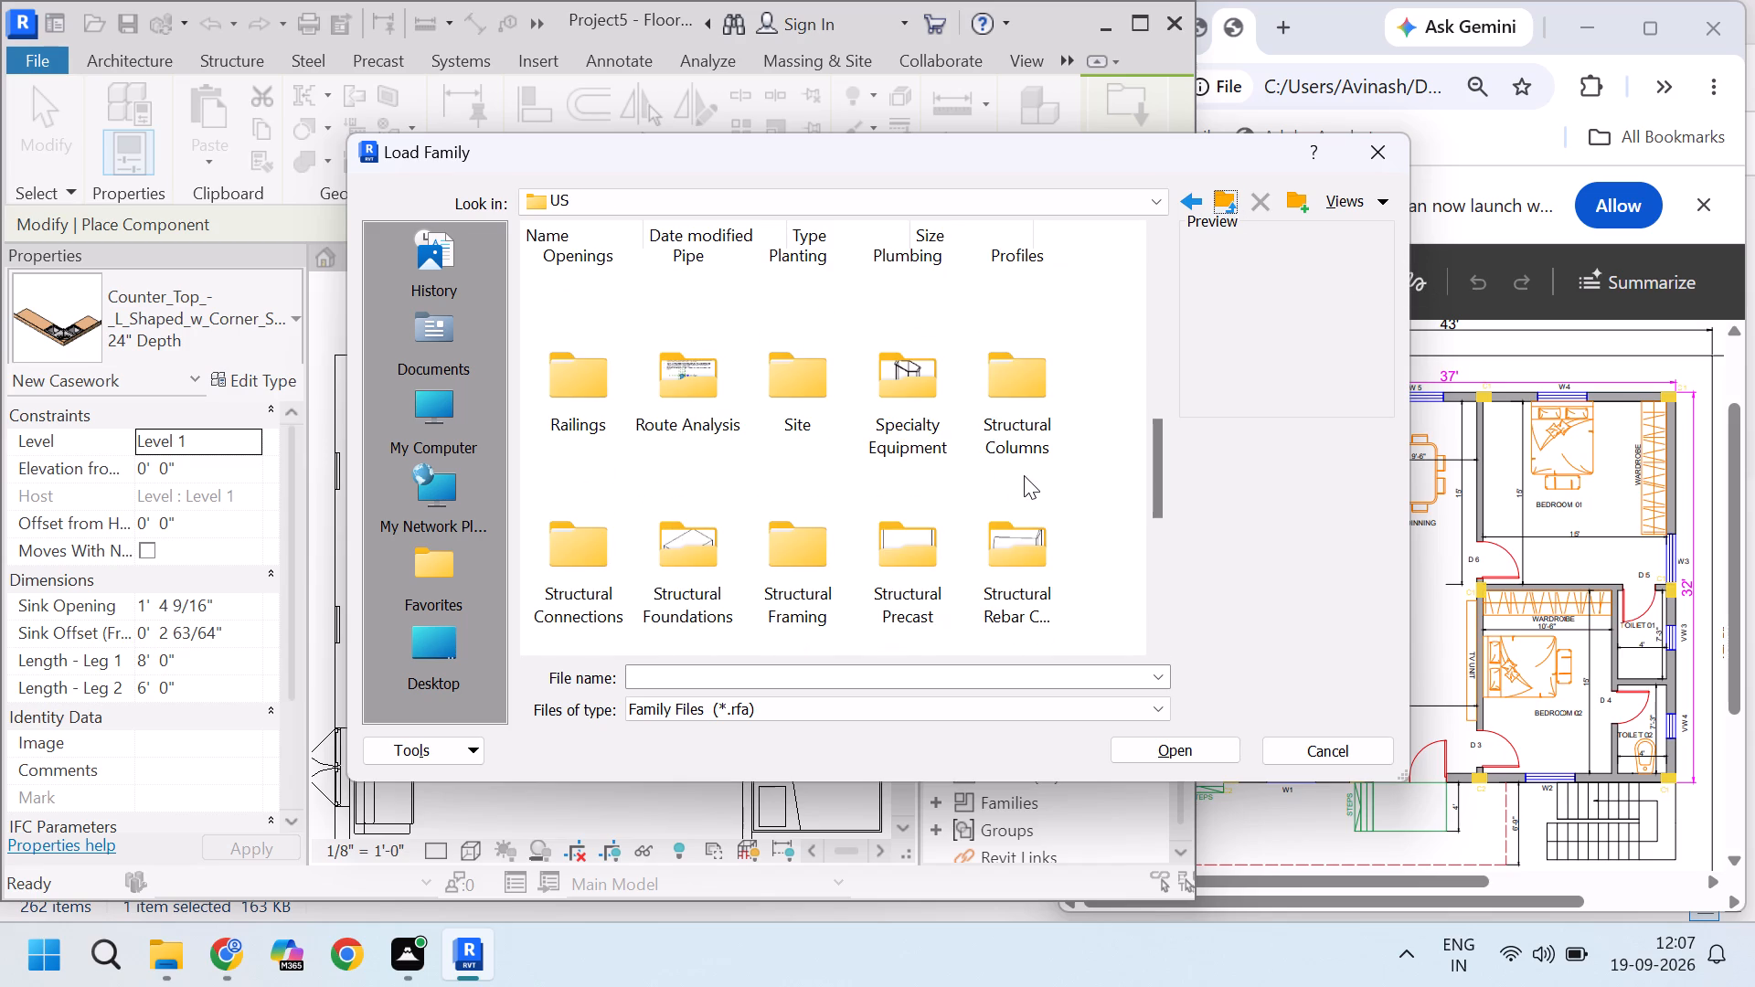
scroll(885, 489, "down", 2)
scroll(890, 468, "up", 2)
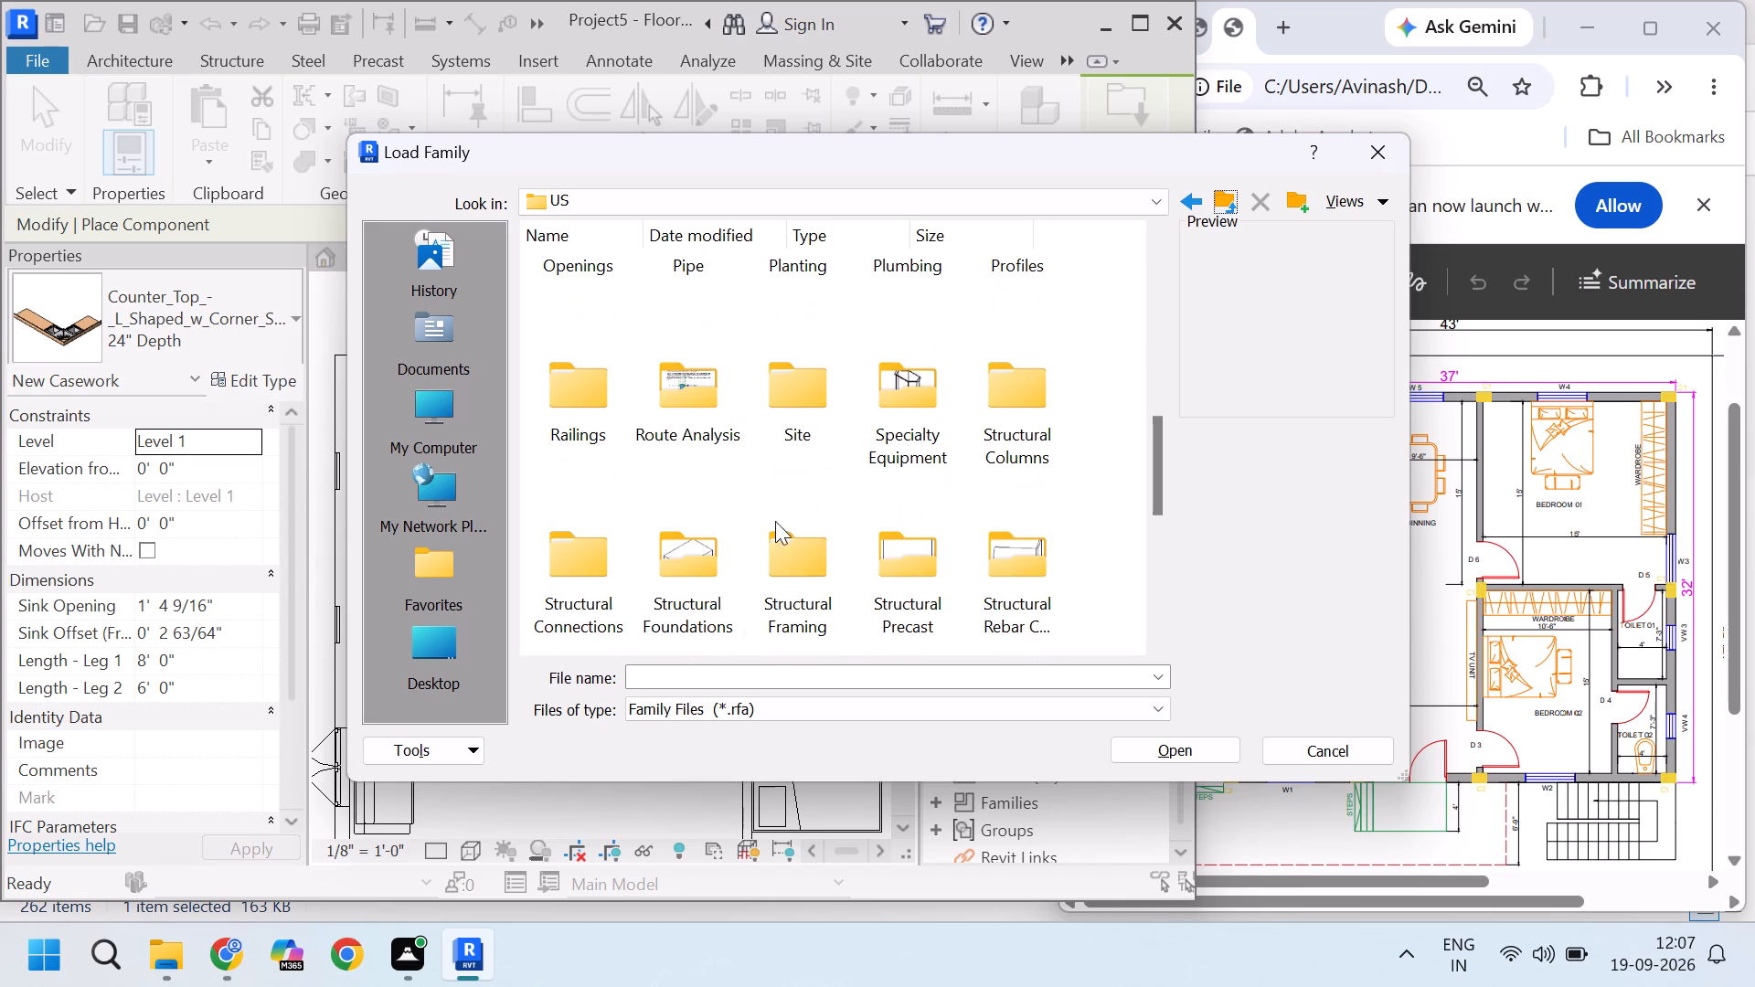
scroll(777, 525, "down", 2)
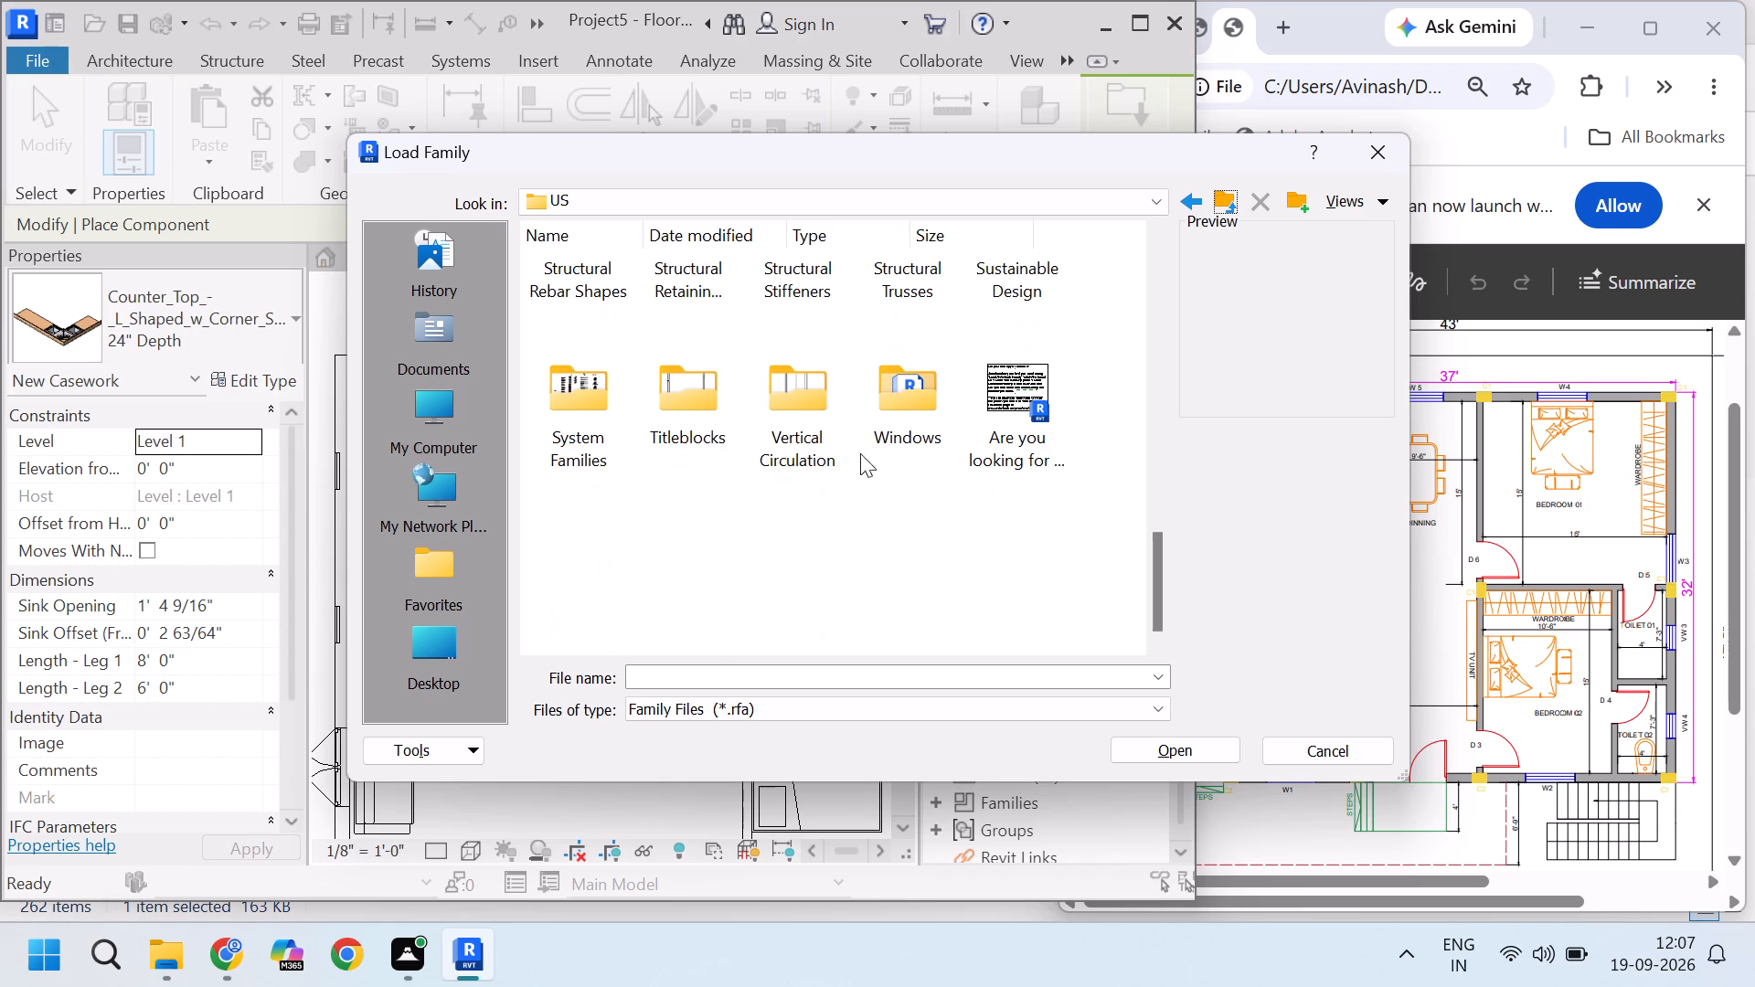
double_click(687, 414)
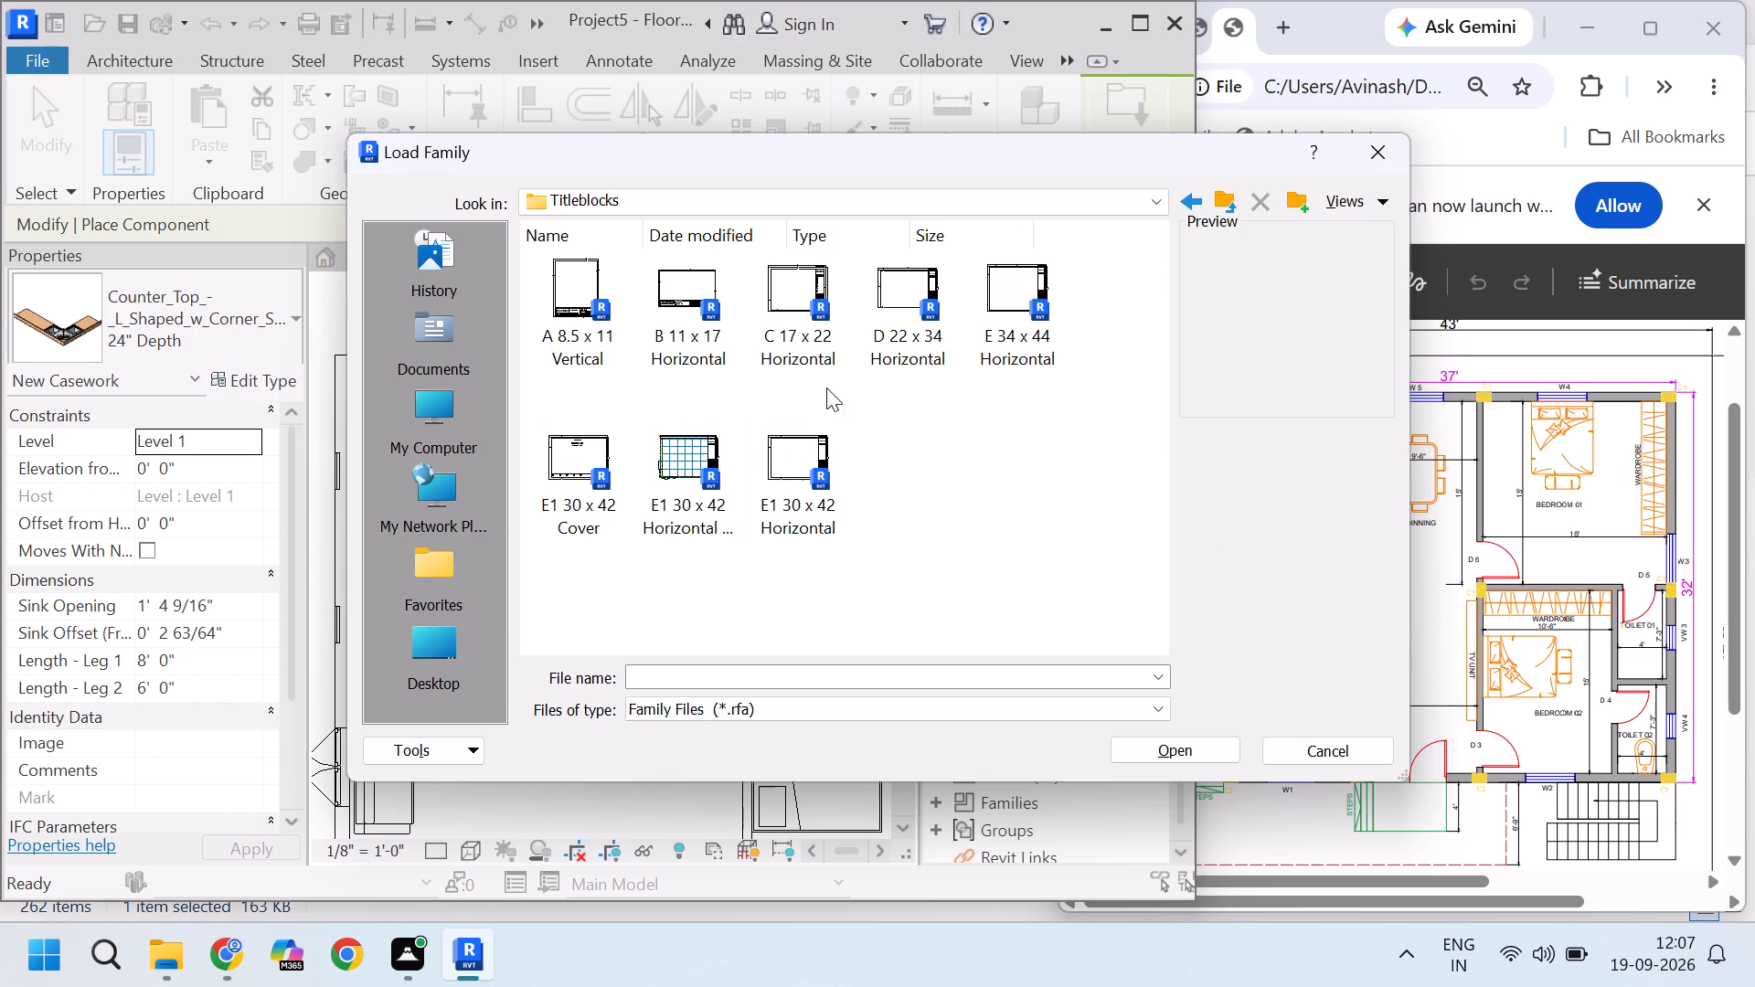
left_click(1223, 204)
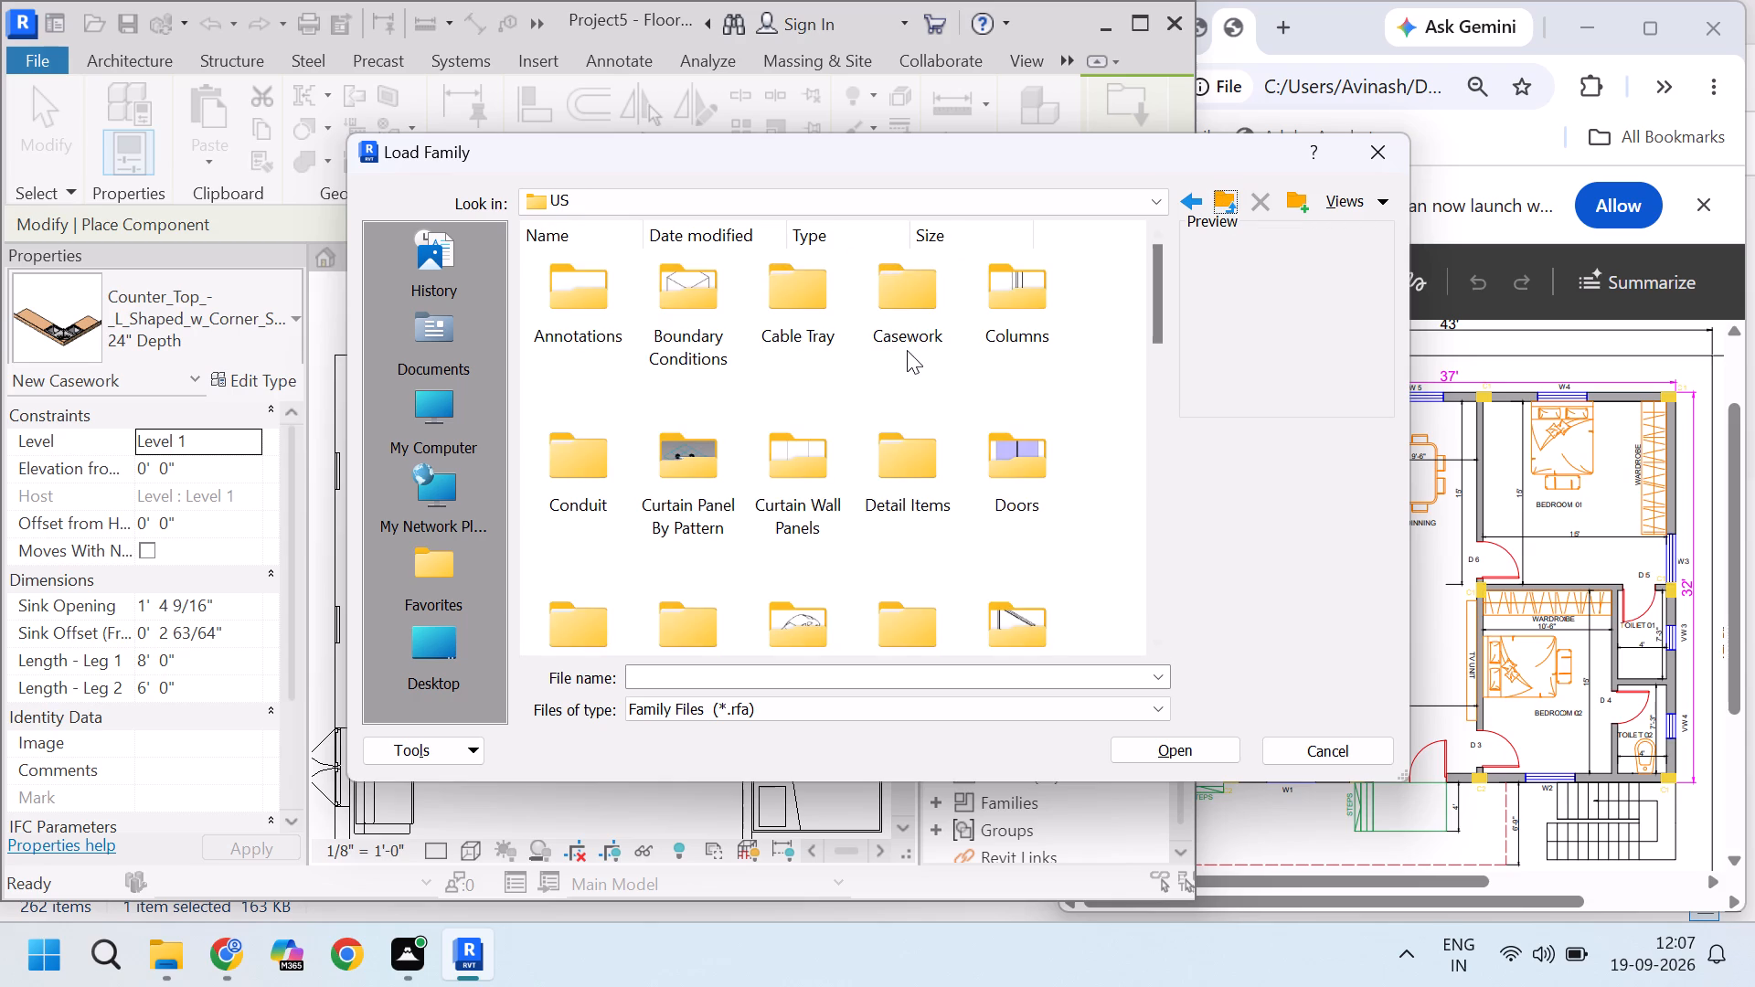
Scan the full list of US category folders once more for one holding a suitable family.
scroll(907, 350, "down", 2)
scroll(907, 350, "up", 2)
scroll(907, 350, "down", 2)
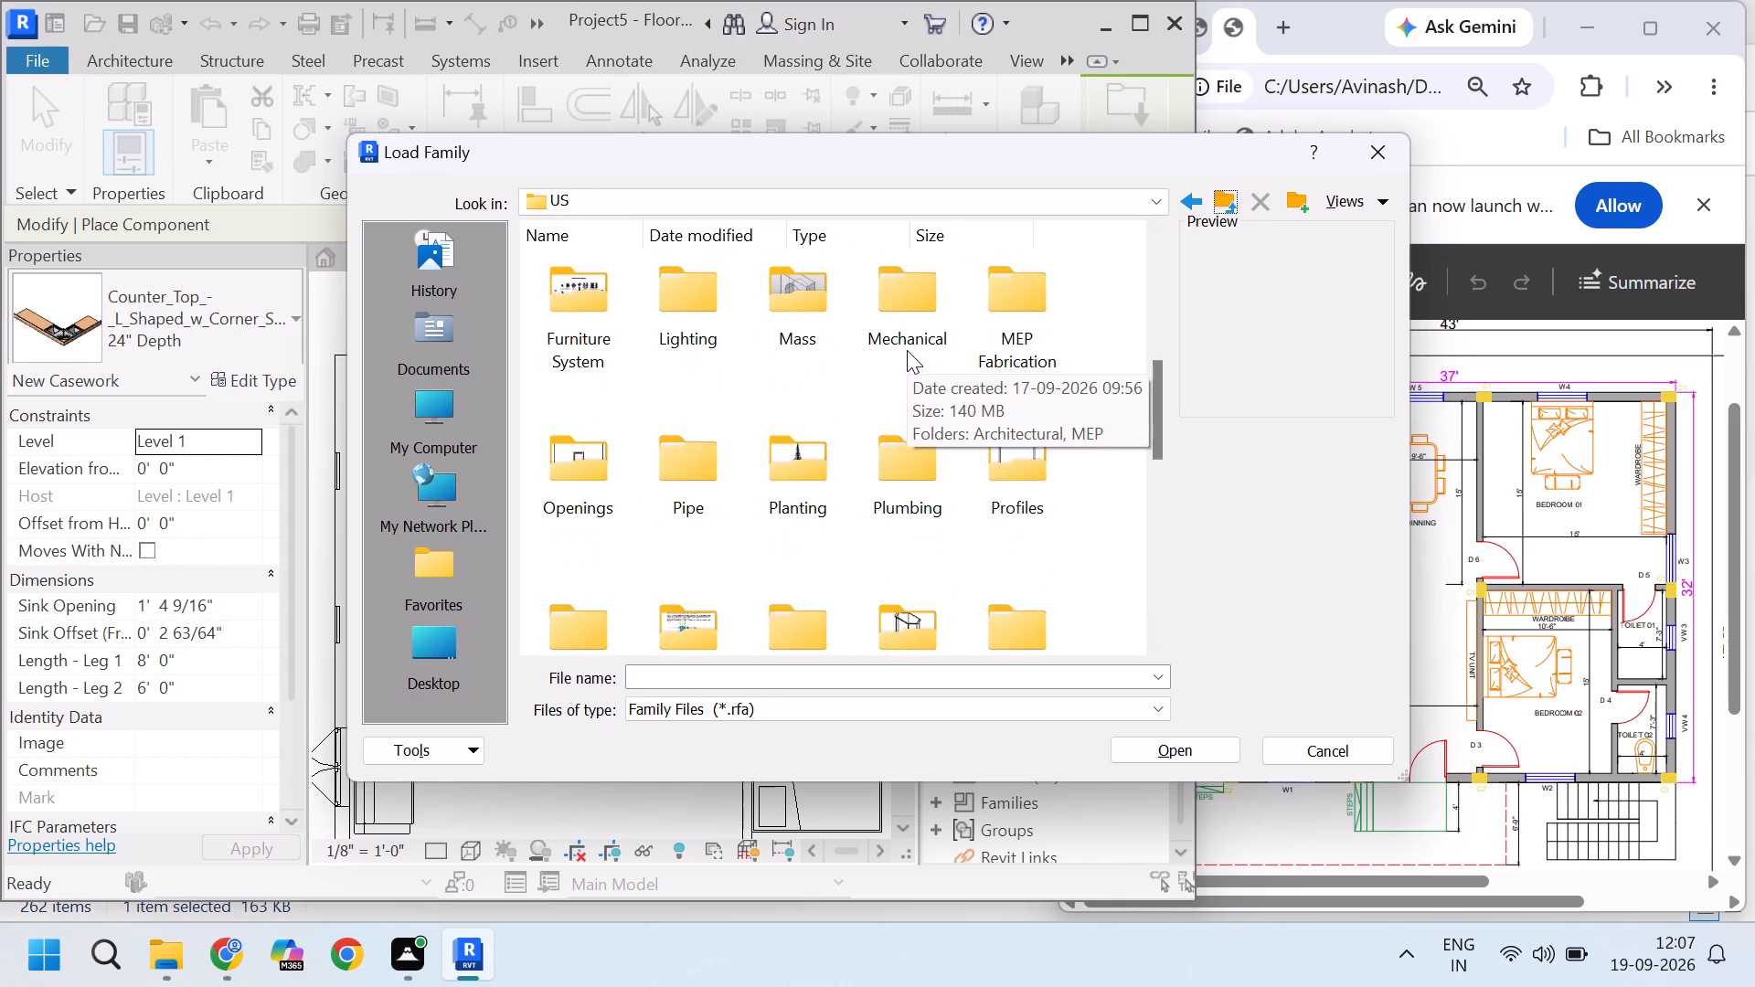
scroll(907, 350, "down", 4)
scroll(908, 350, "up", 1)
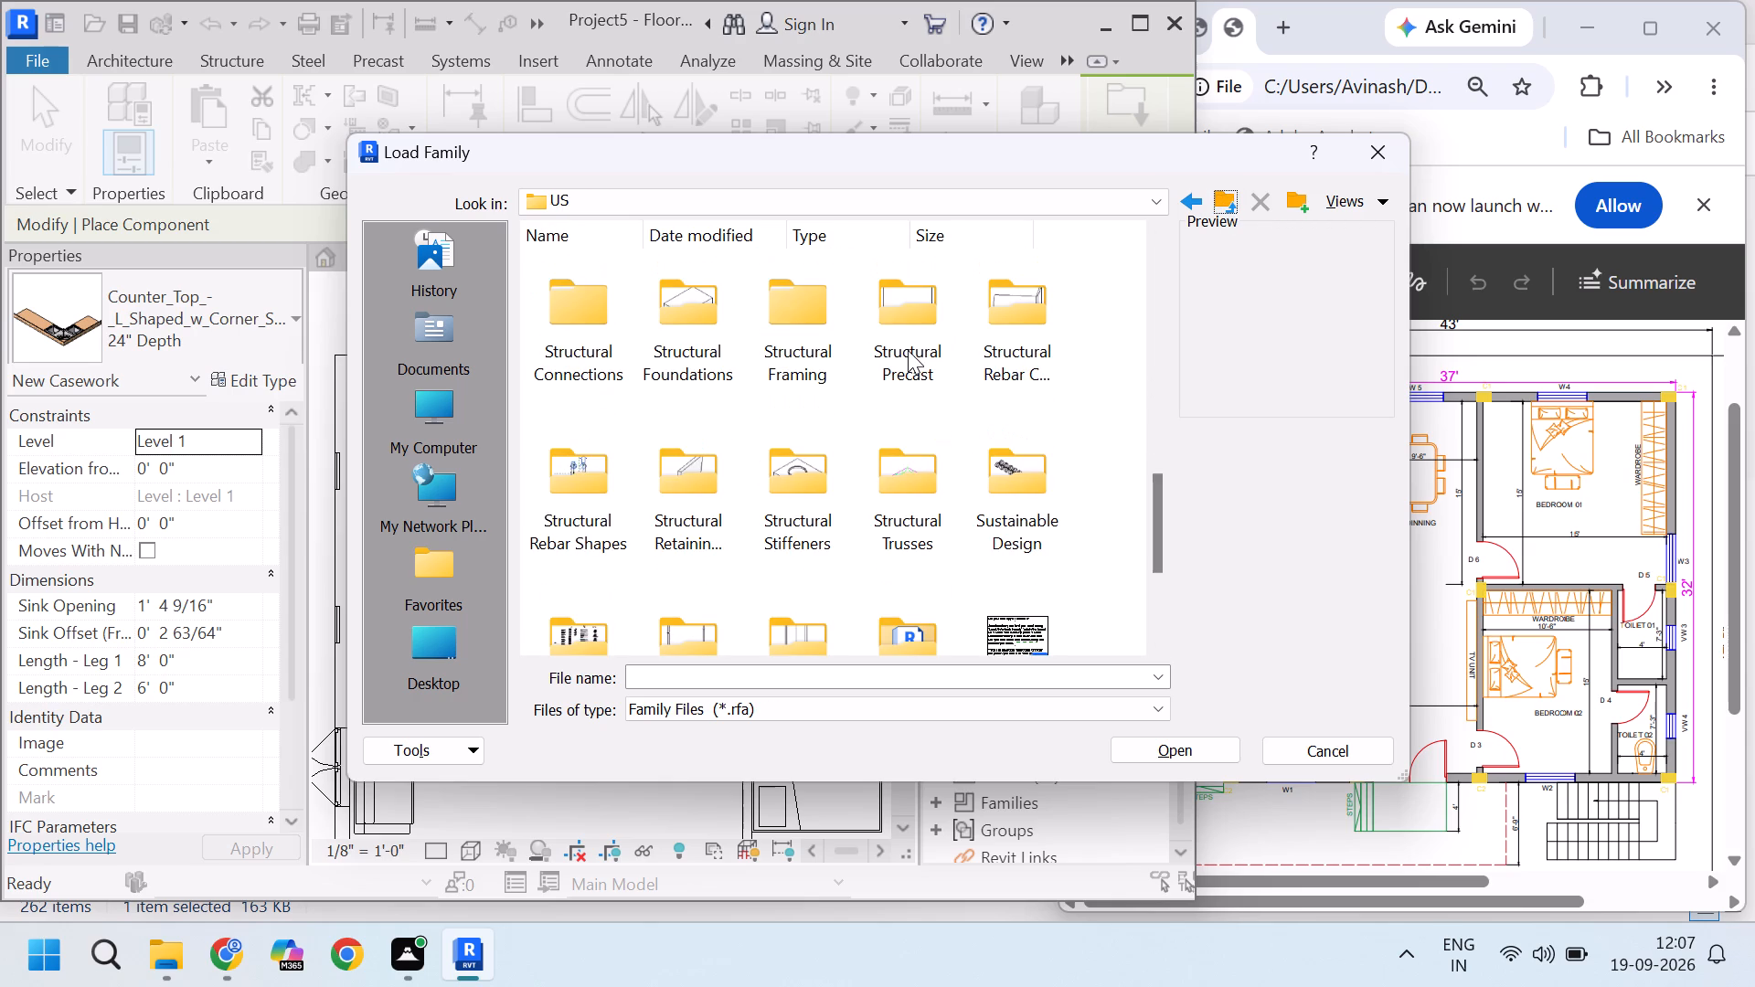
scroll(908, 350, "up", 1)
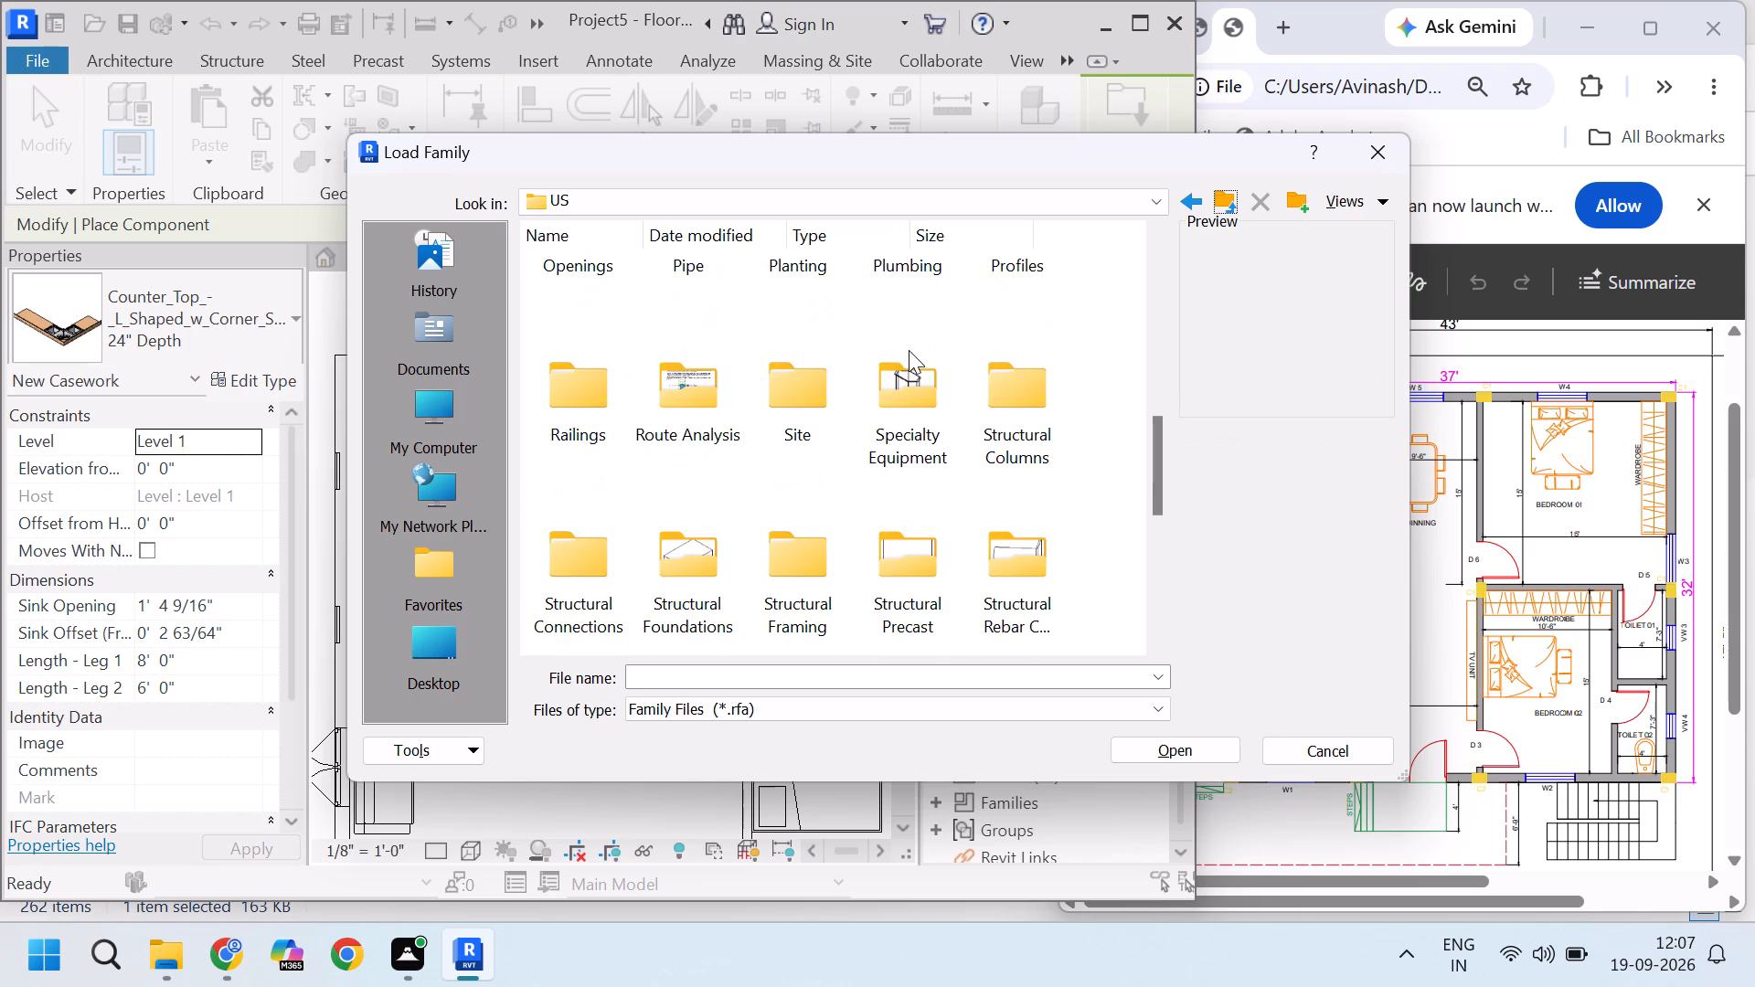
scroll(909, 350, "up", 6)
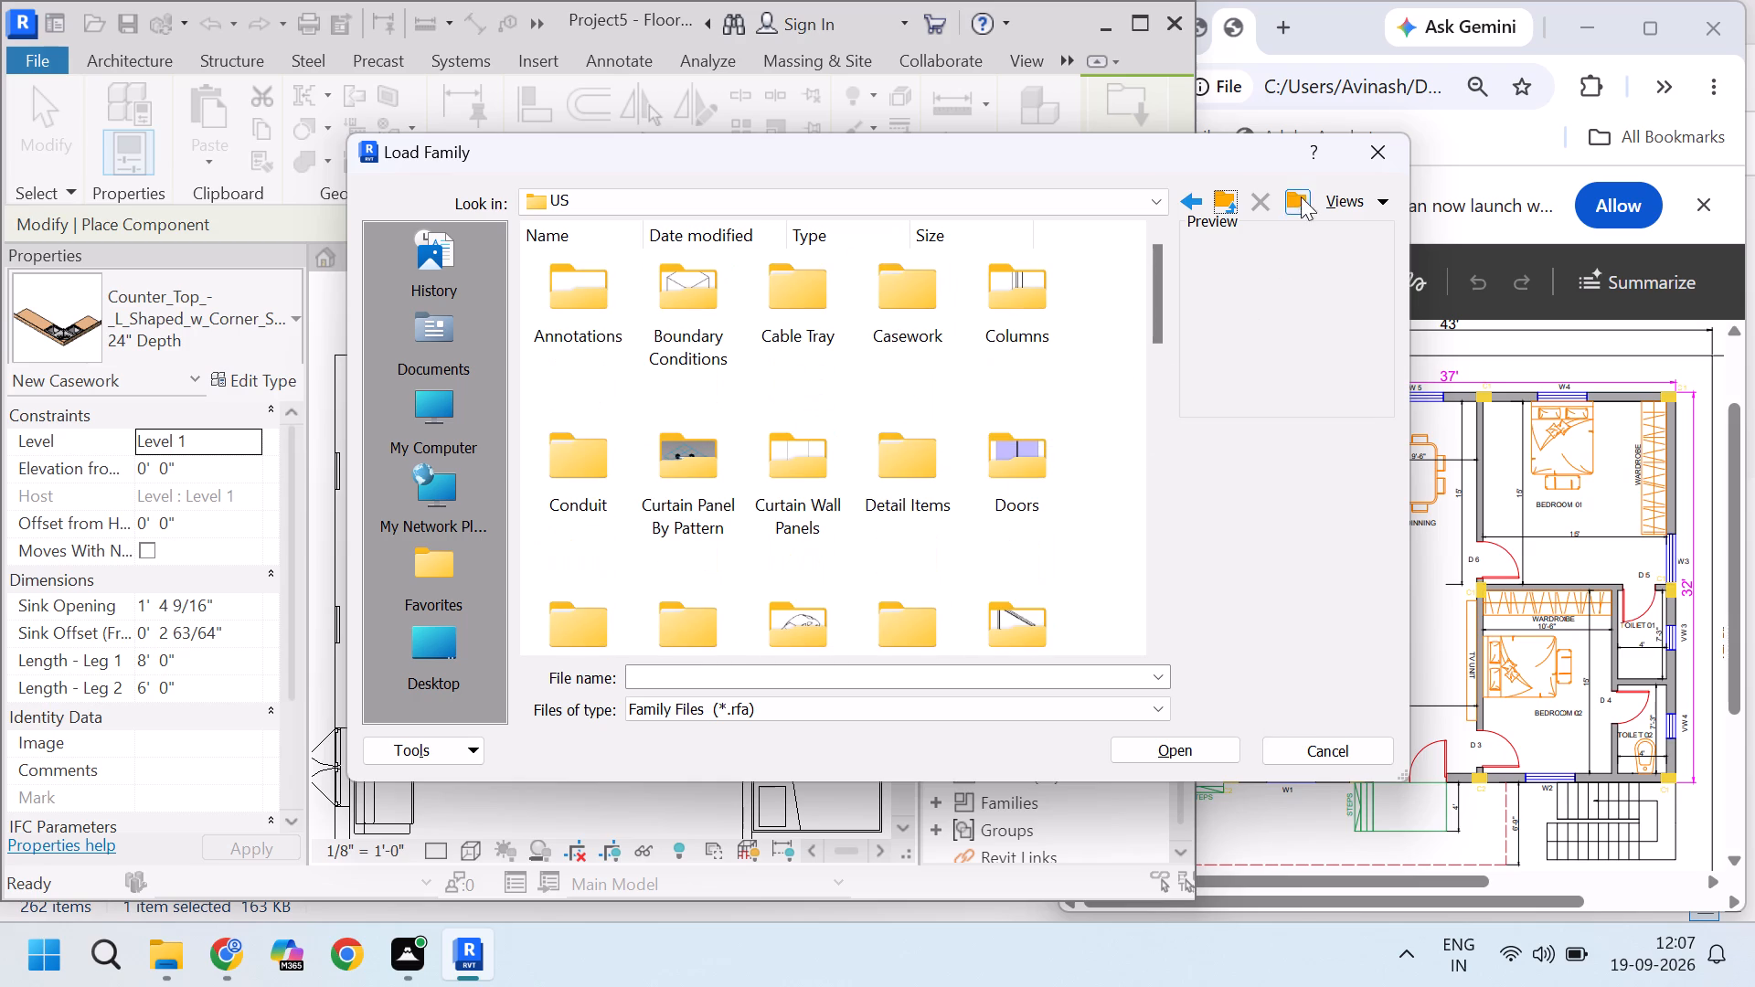
Close the Load Family dialog without loading a family and end component placement on the Level 1 plan.
left_click(1386, 146)
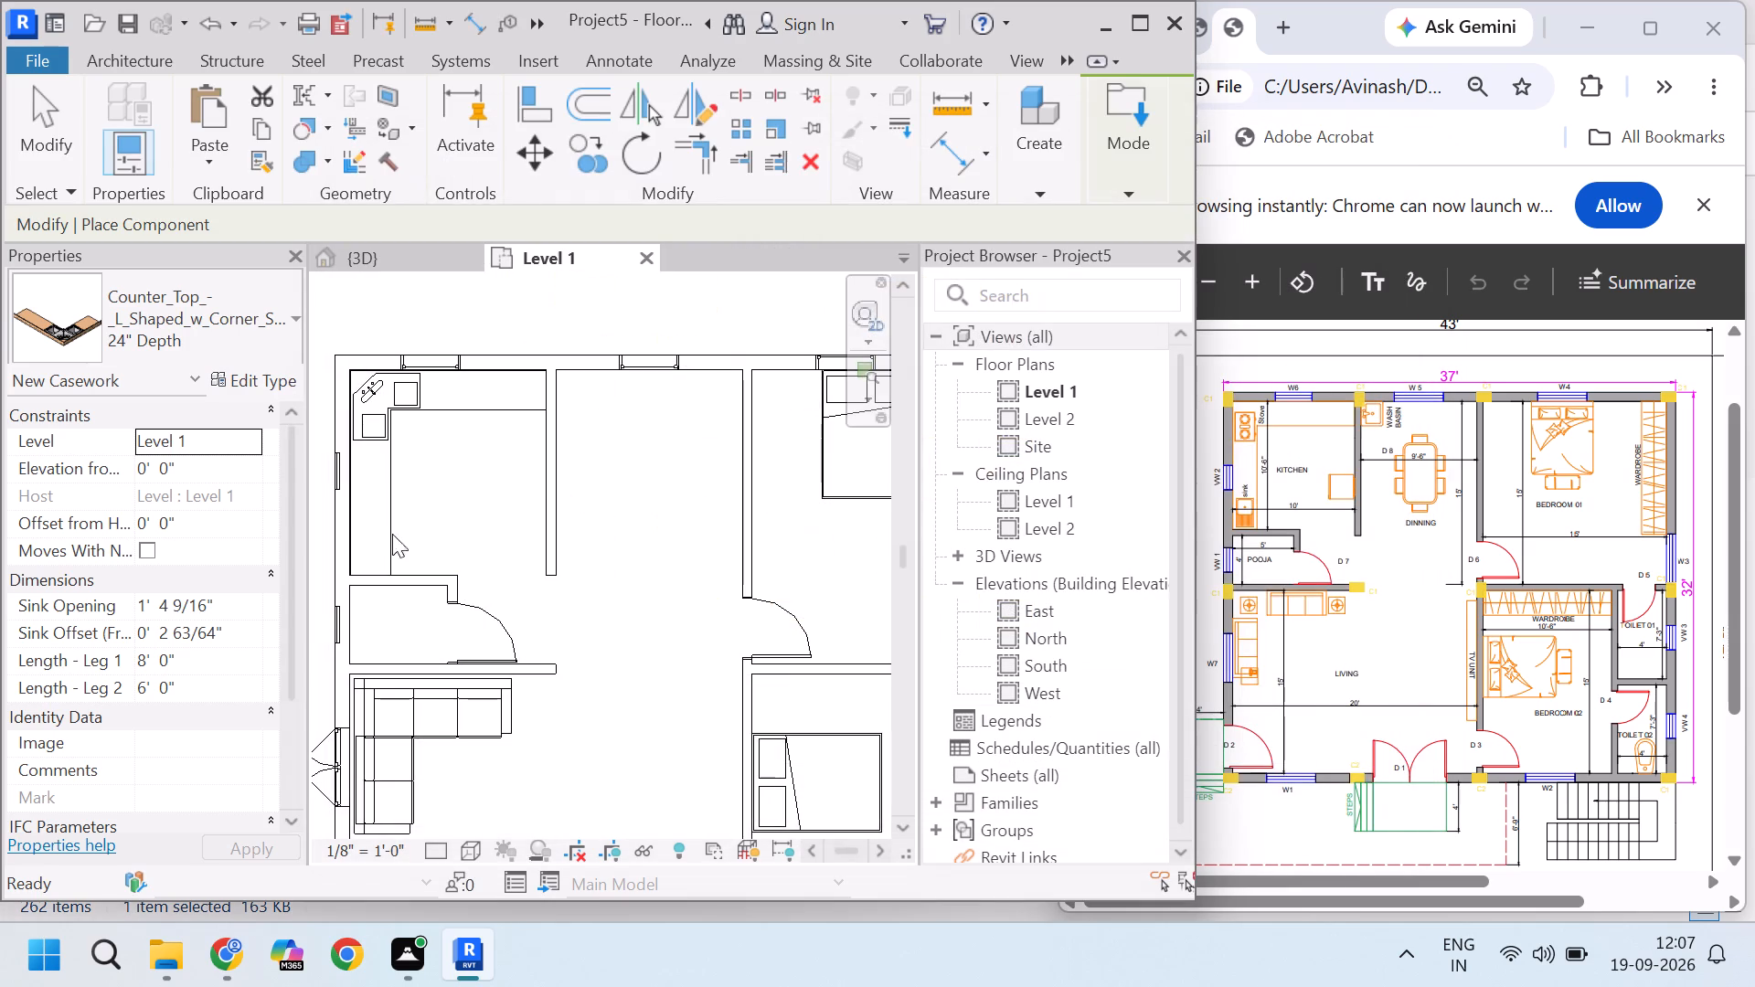
scroll(532, 495, "down", 7)
scroll(532, 495, "up", 2)
key("Escape")
key("Escape")
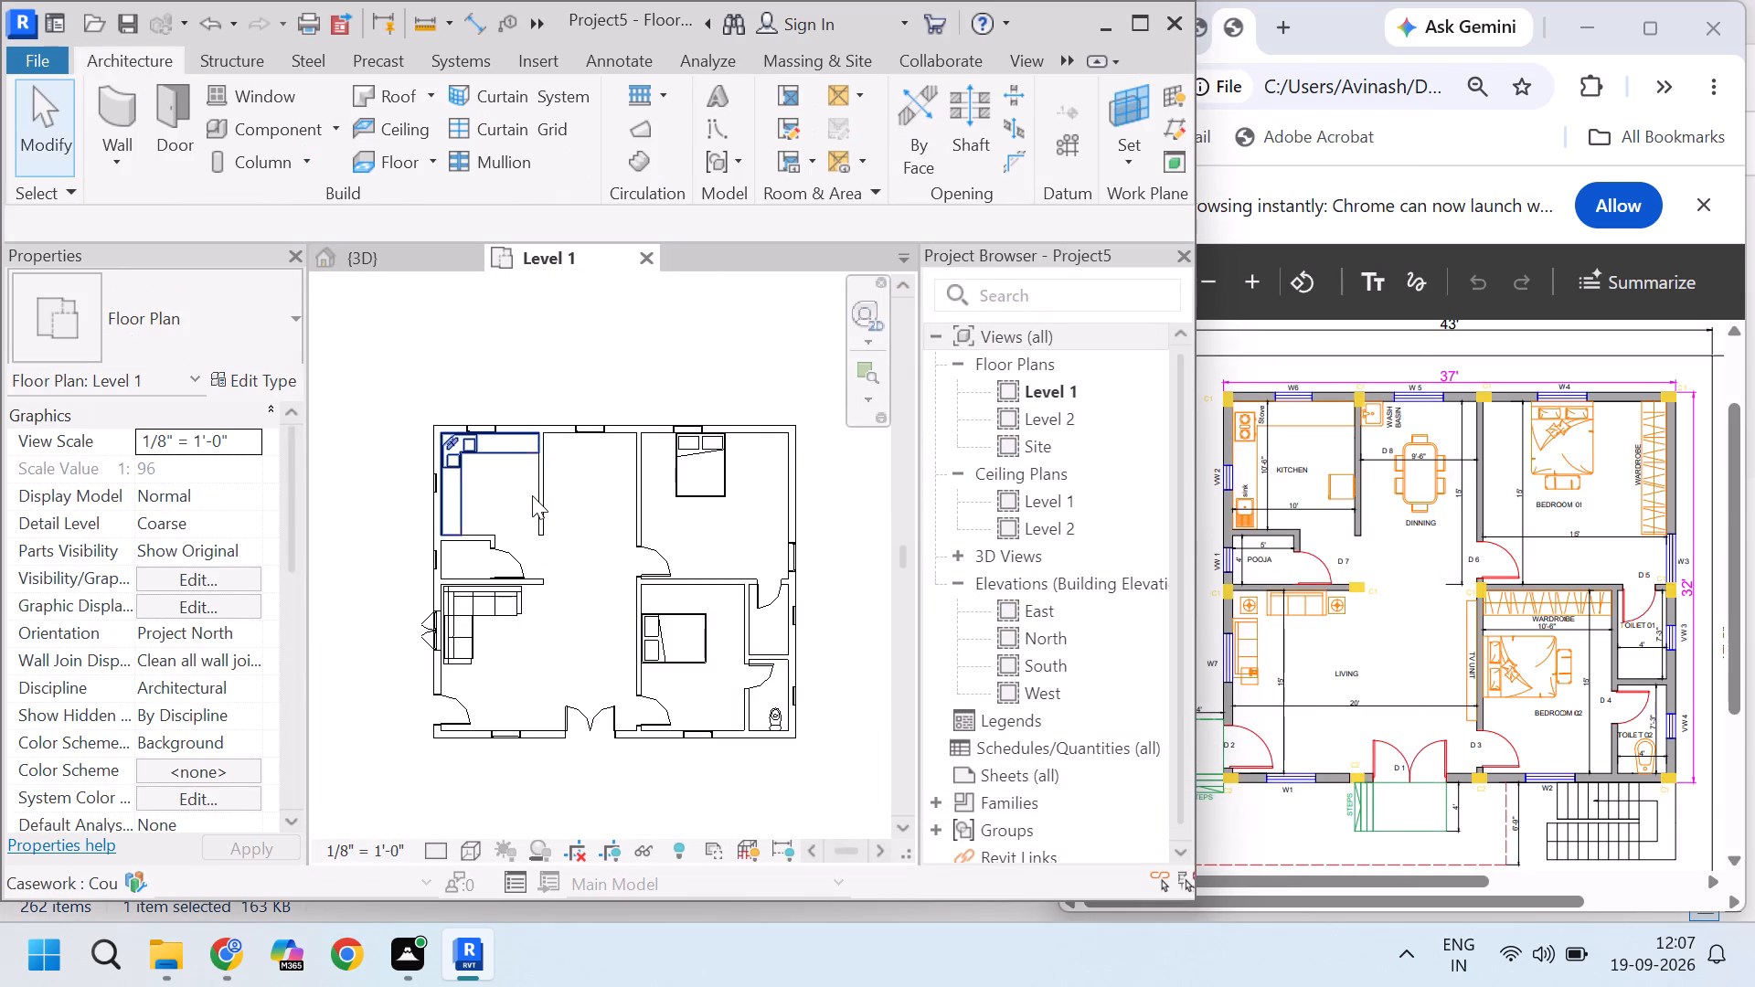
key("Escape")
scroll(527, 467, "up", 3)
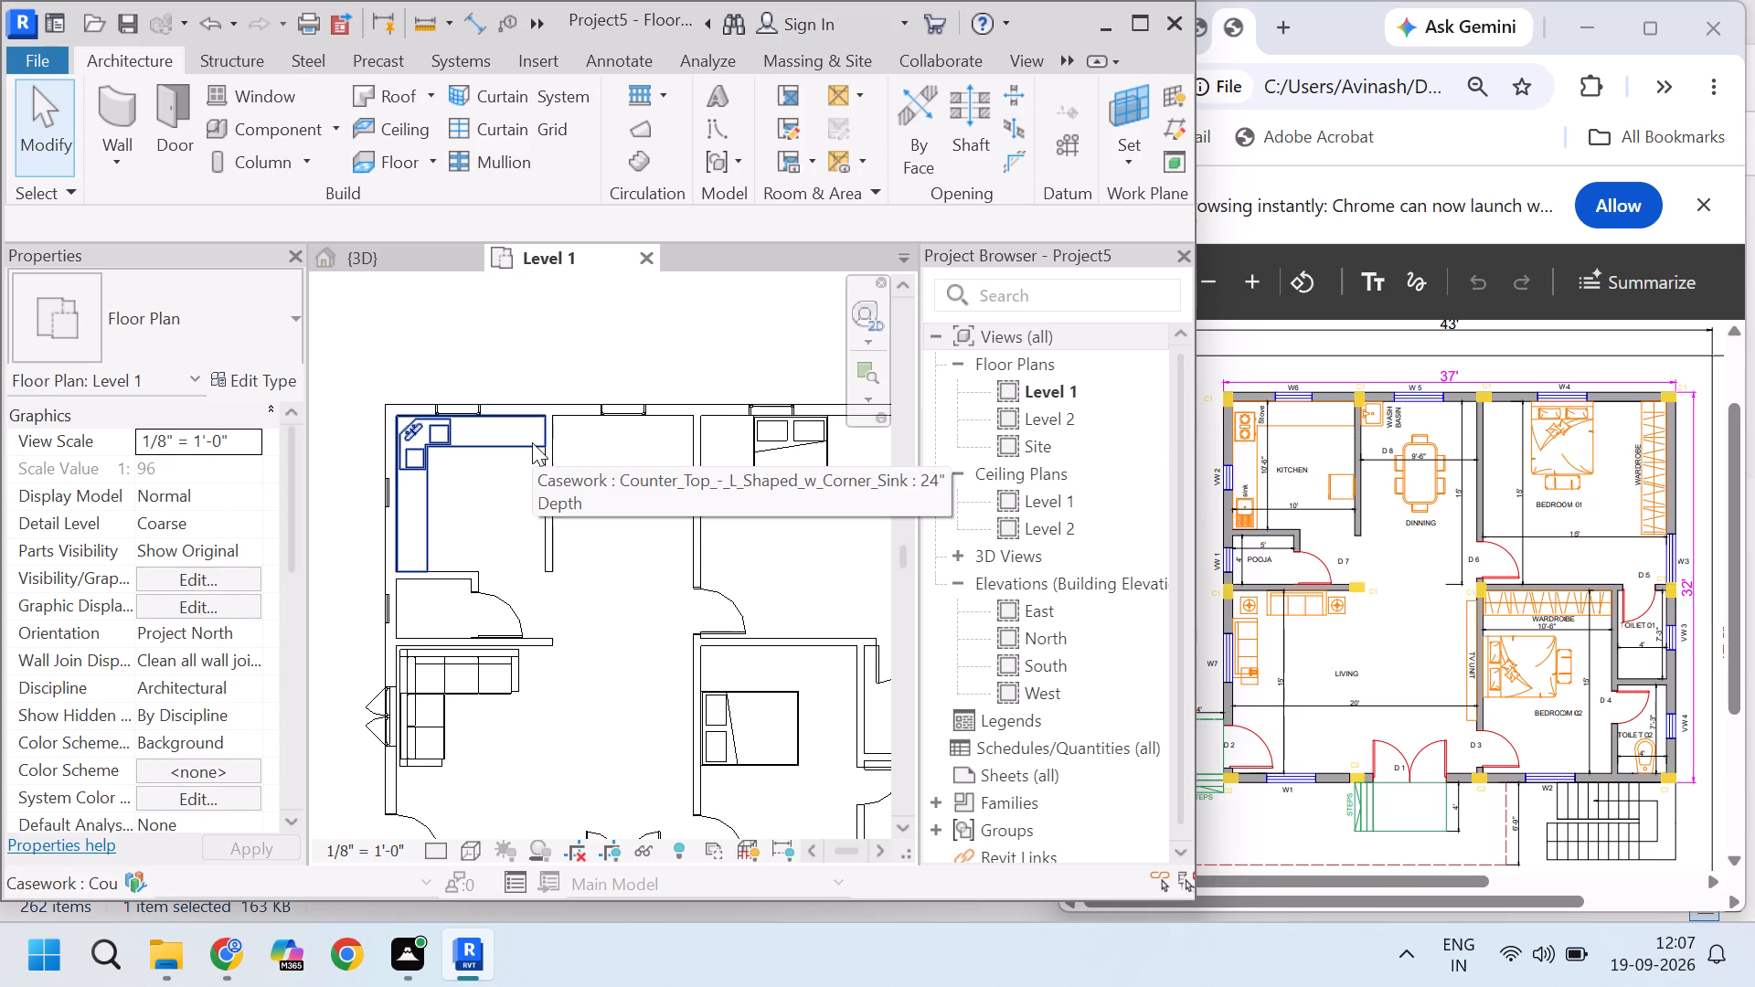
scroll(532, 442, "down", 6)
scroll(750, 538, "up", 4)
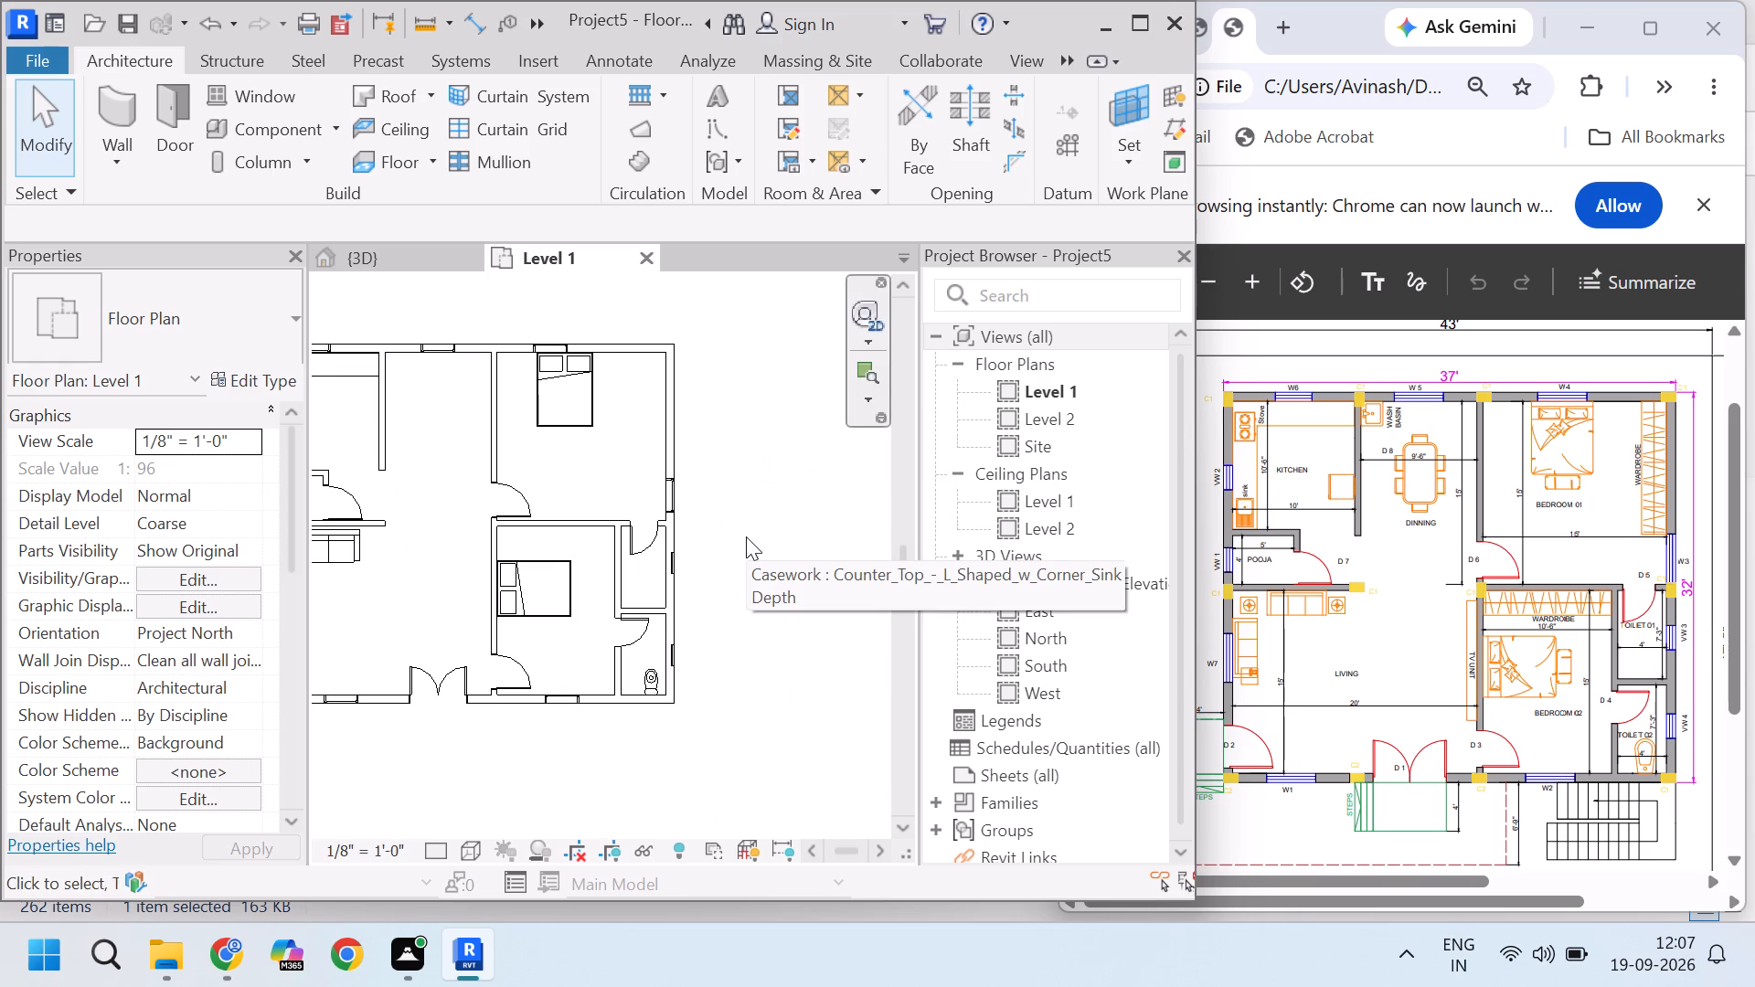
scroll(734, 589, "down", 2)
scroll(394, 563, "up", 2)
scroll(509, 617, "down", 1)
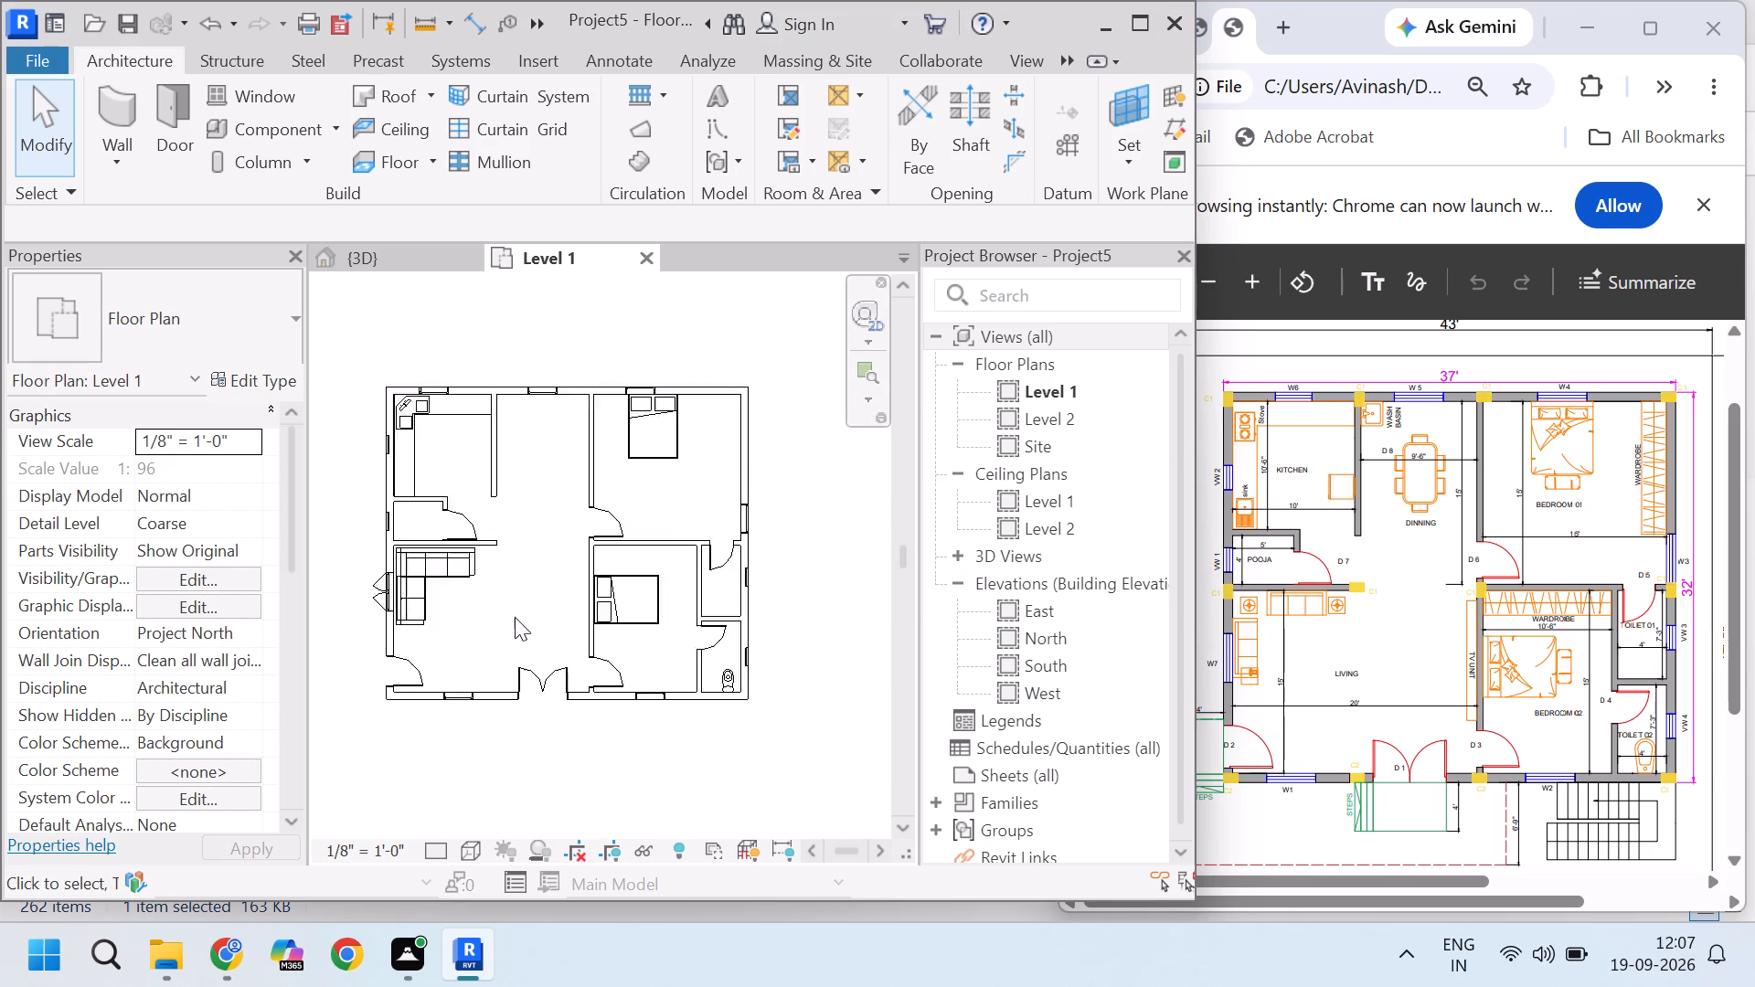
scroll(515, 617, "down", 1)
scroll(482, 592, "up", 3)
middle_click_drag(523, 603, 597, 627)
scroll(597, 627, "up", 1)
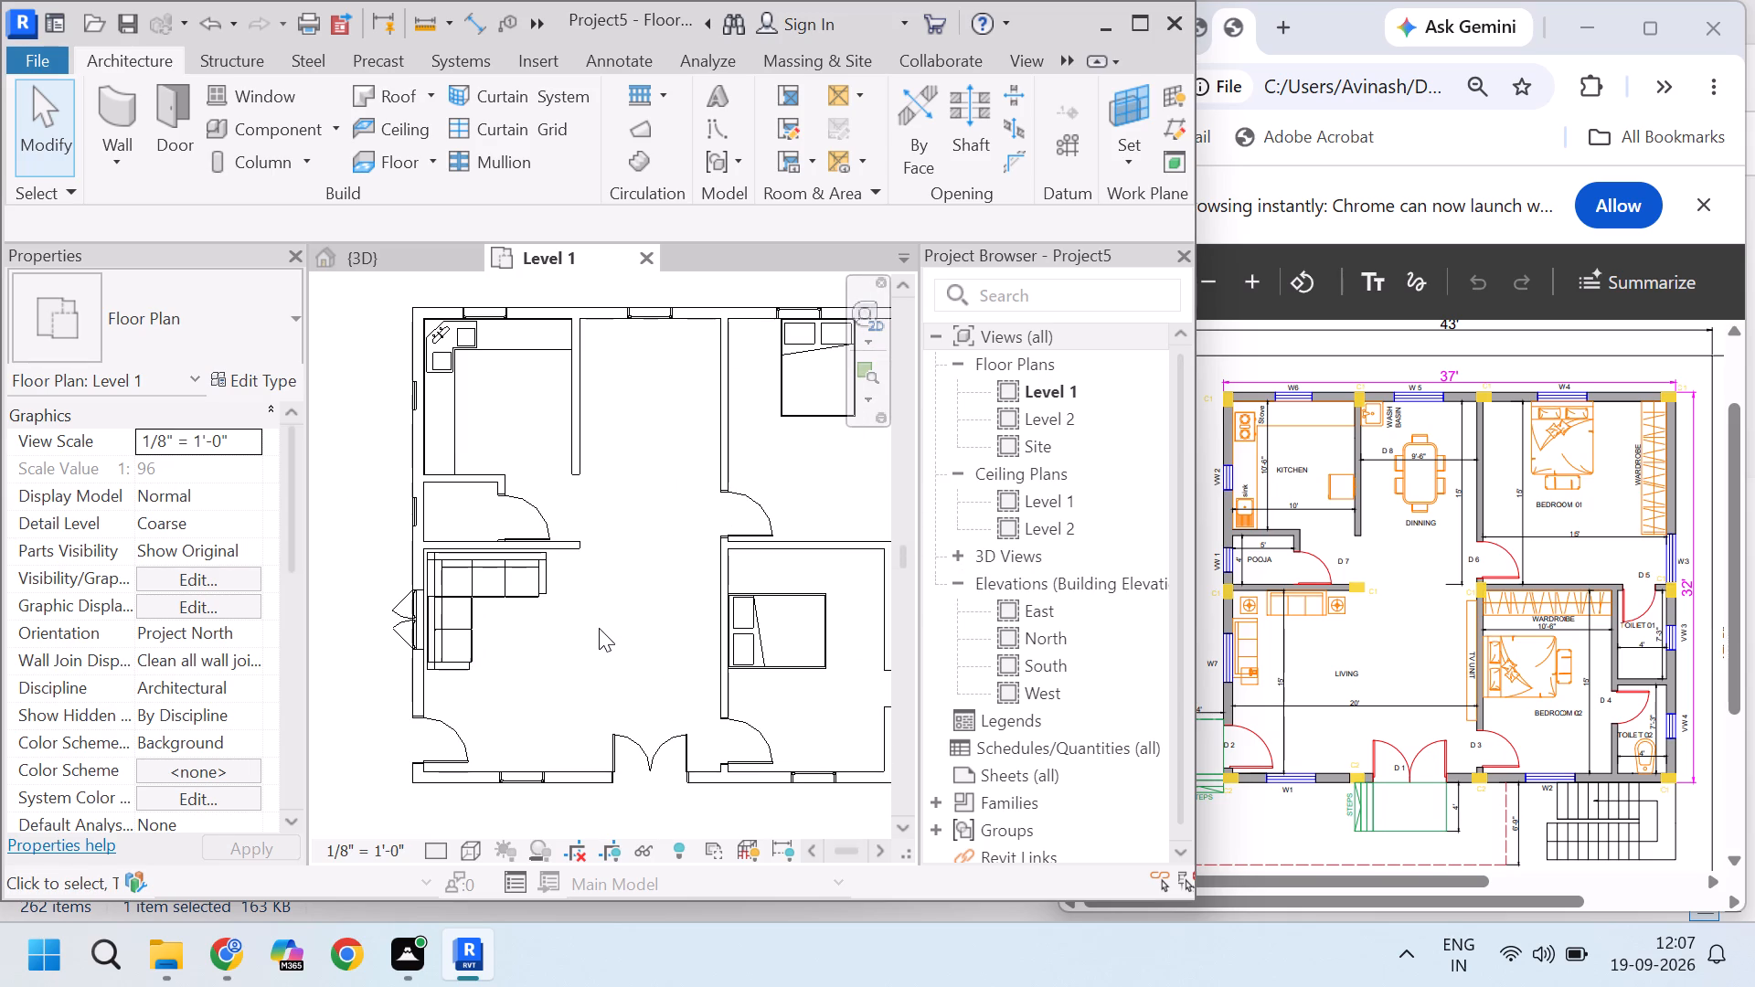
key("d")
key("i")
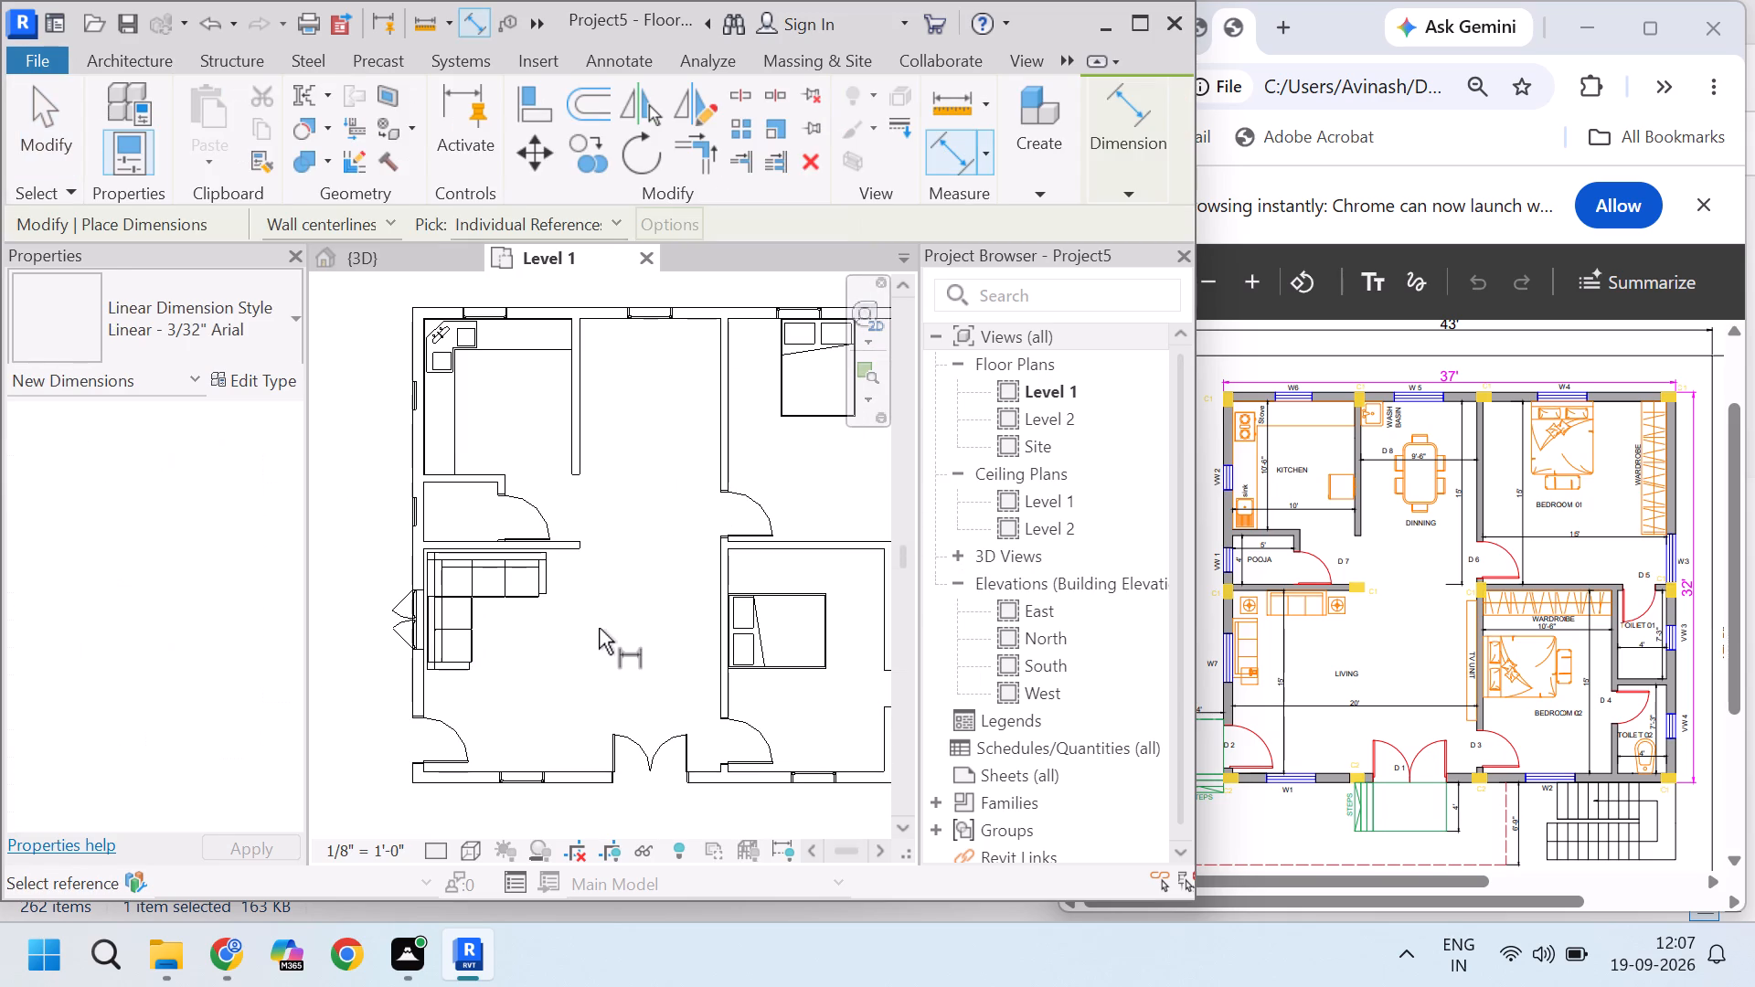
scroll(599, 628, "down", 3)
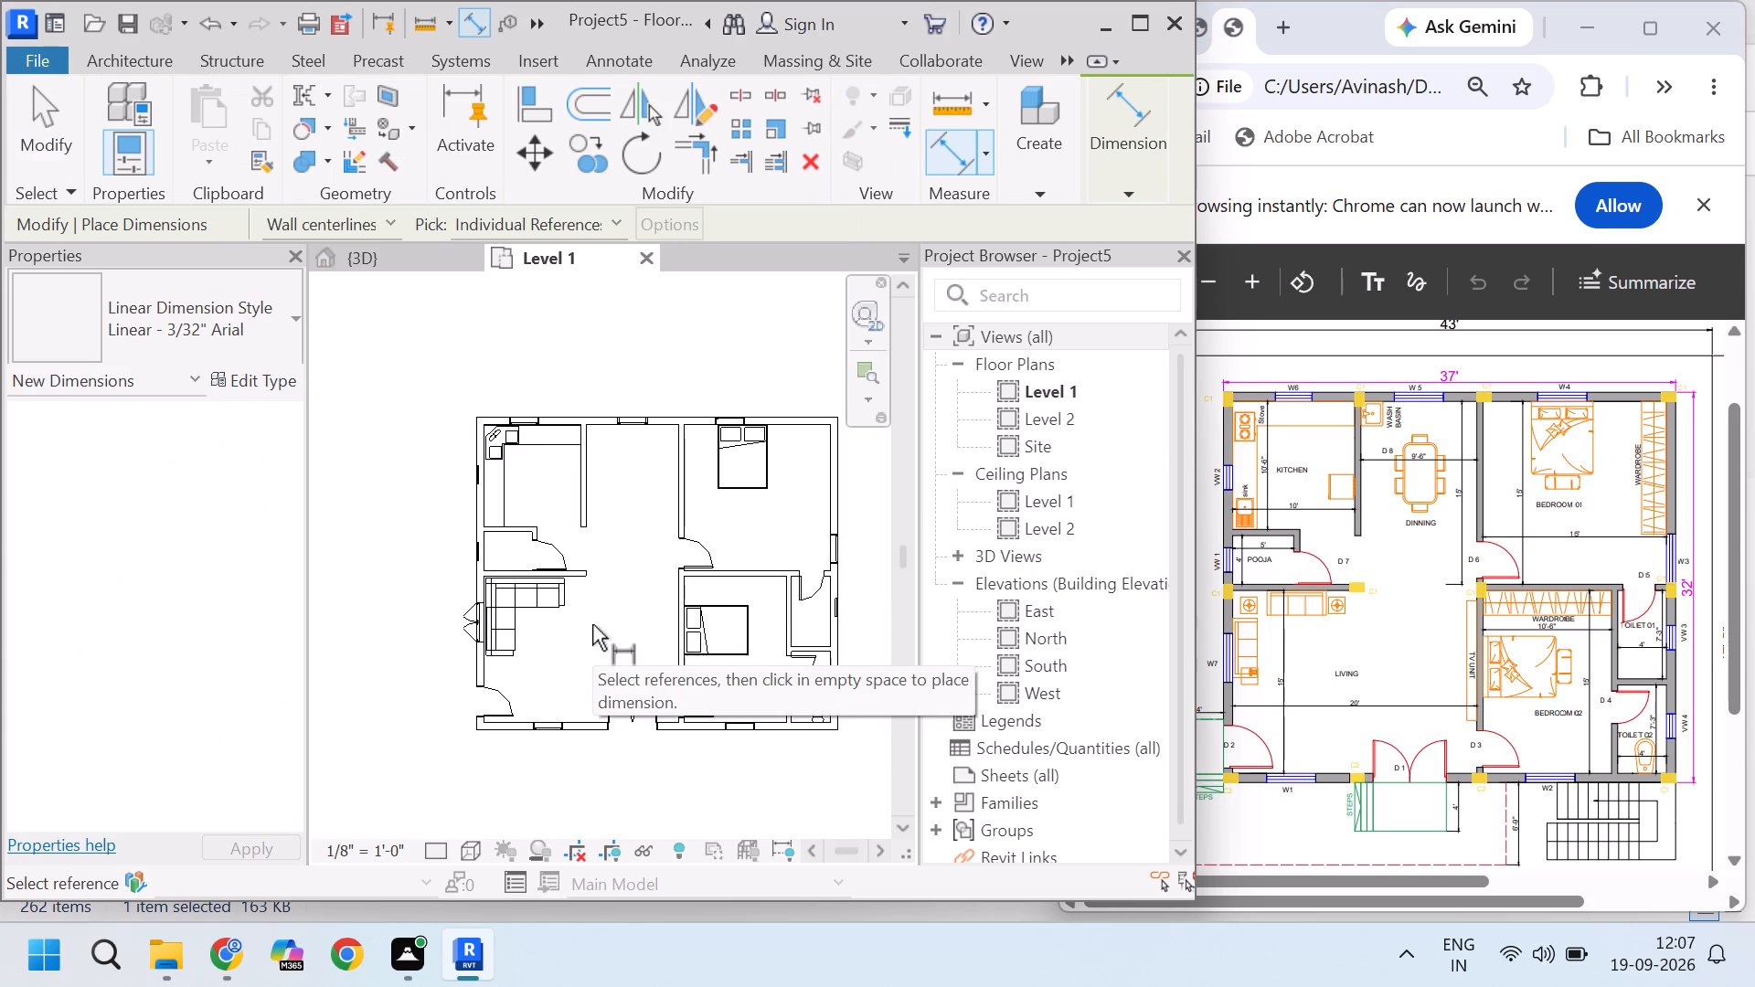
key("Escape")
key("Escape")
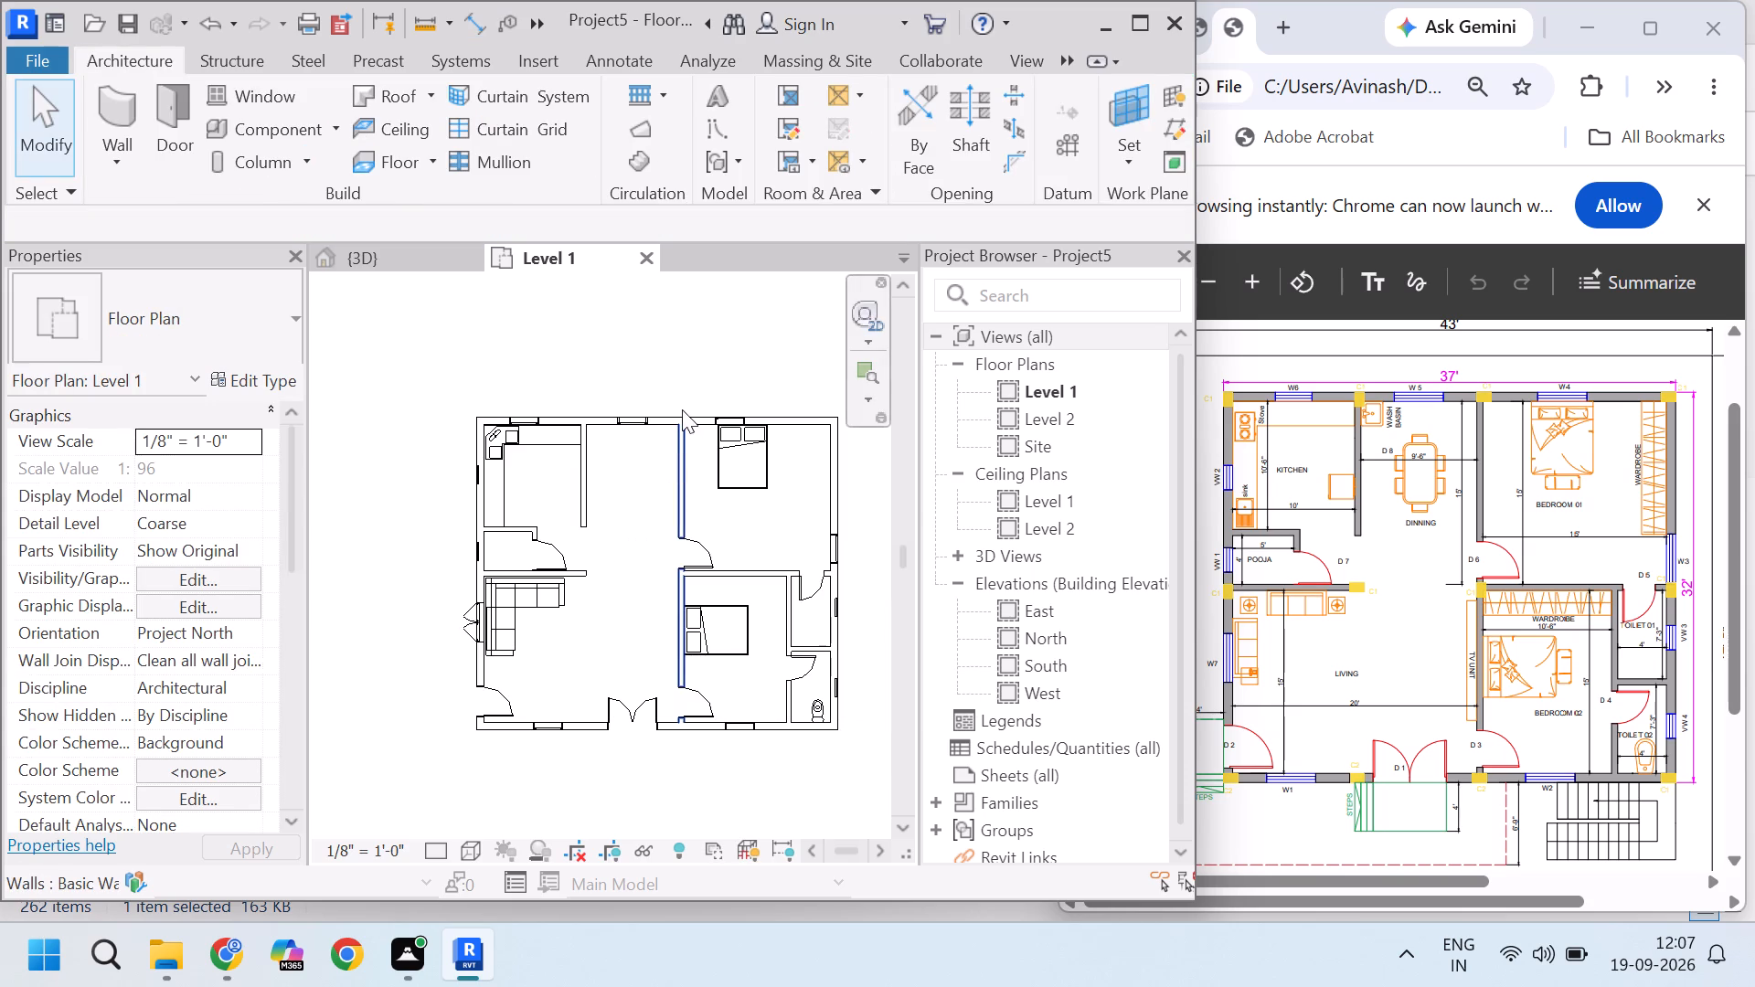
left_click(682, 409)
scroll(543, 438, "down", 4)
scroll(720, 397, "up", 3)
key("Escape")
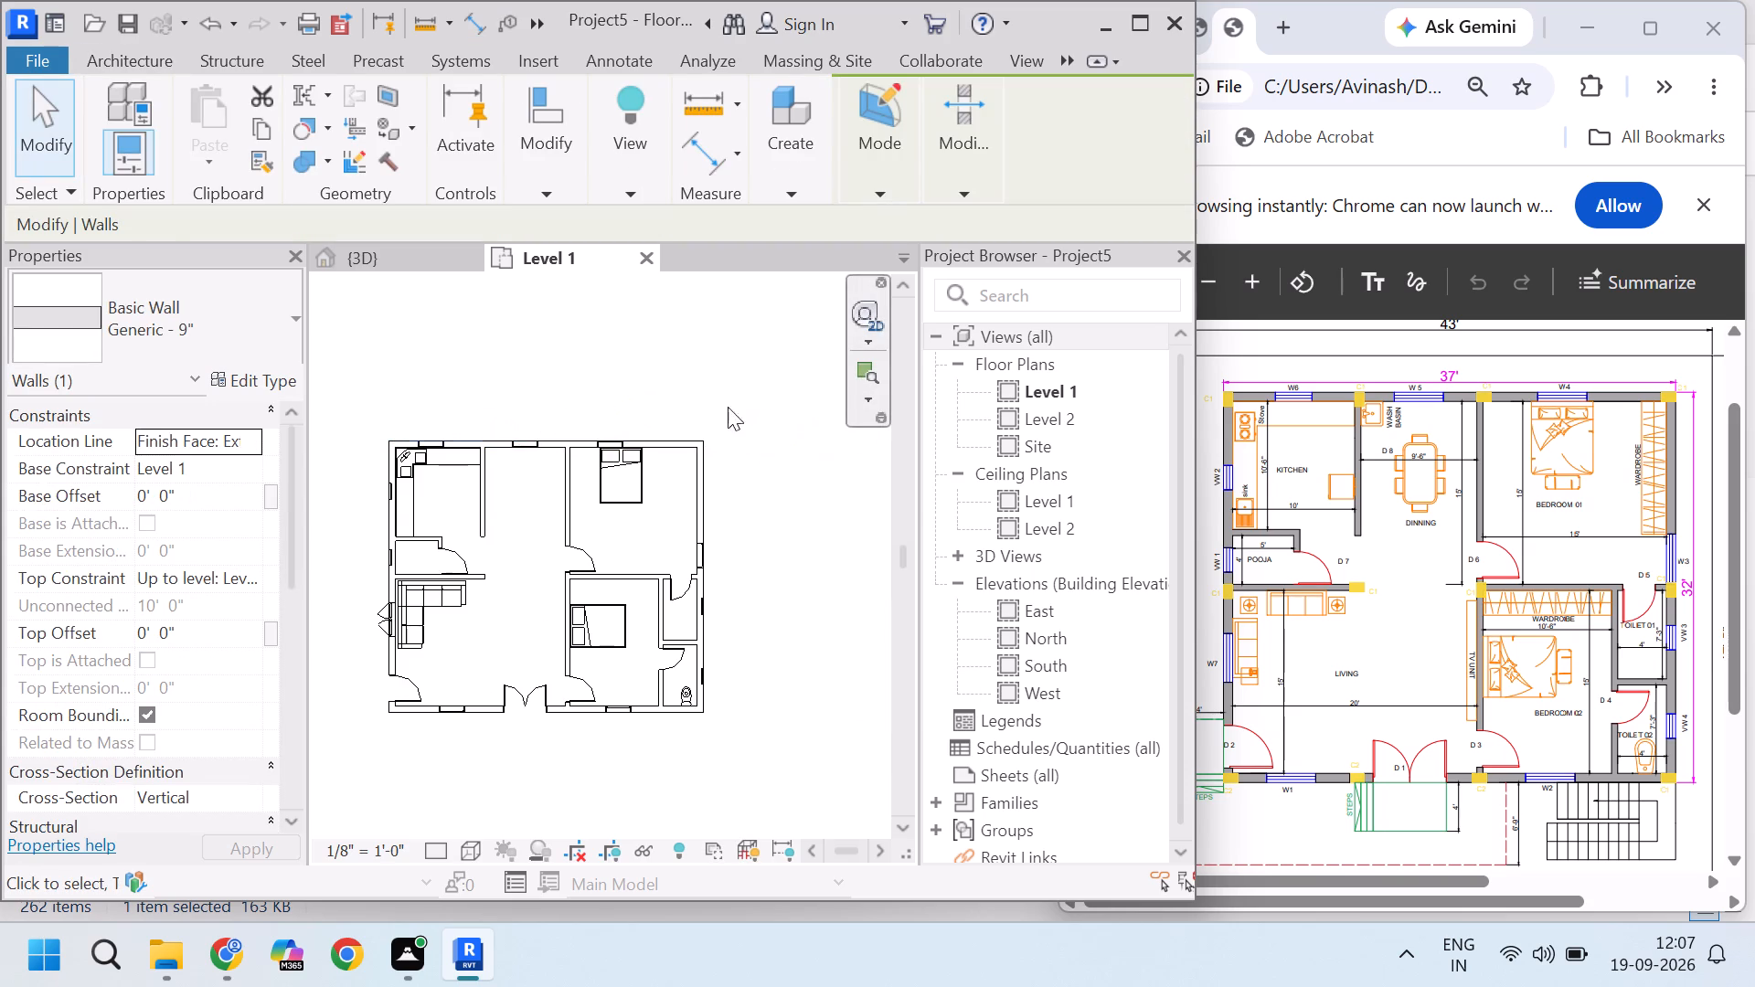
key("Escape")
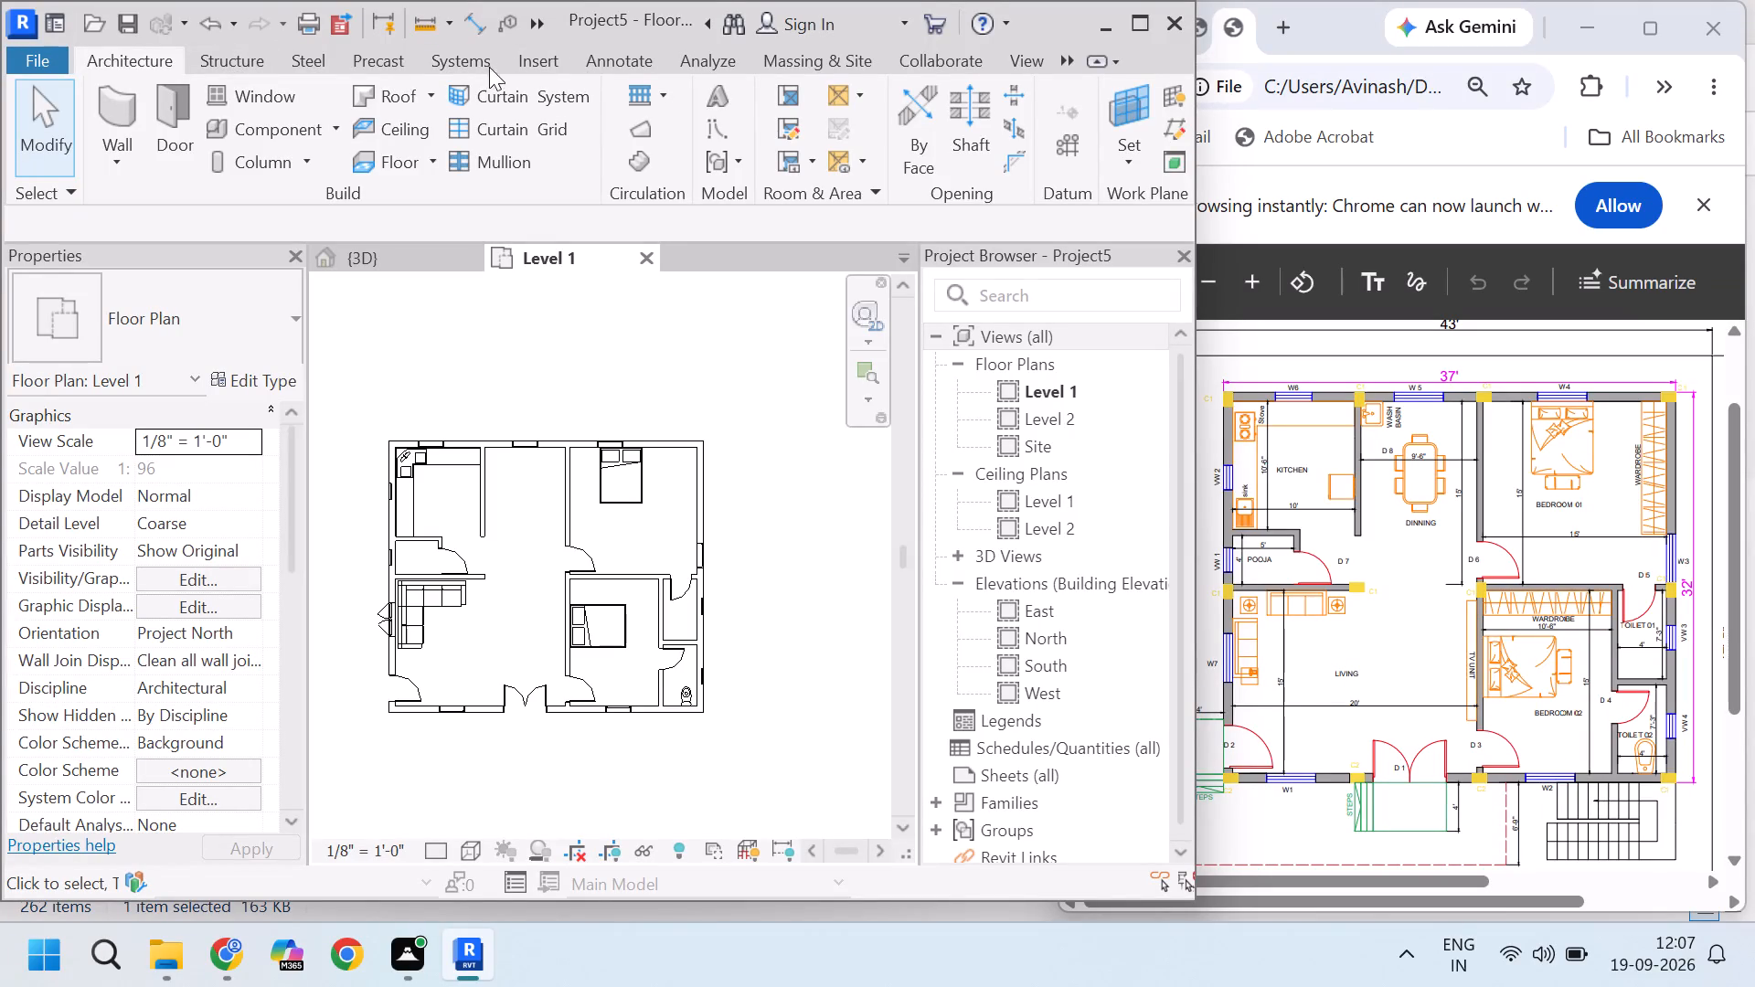
Add an aligned dimension above the plan for the overall building width between the outer faces of the west and east exterior walls.
left_click(629, 60)
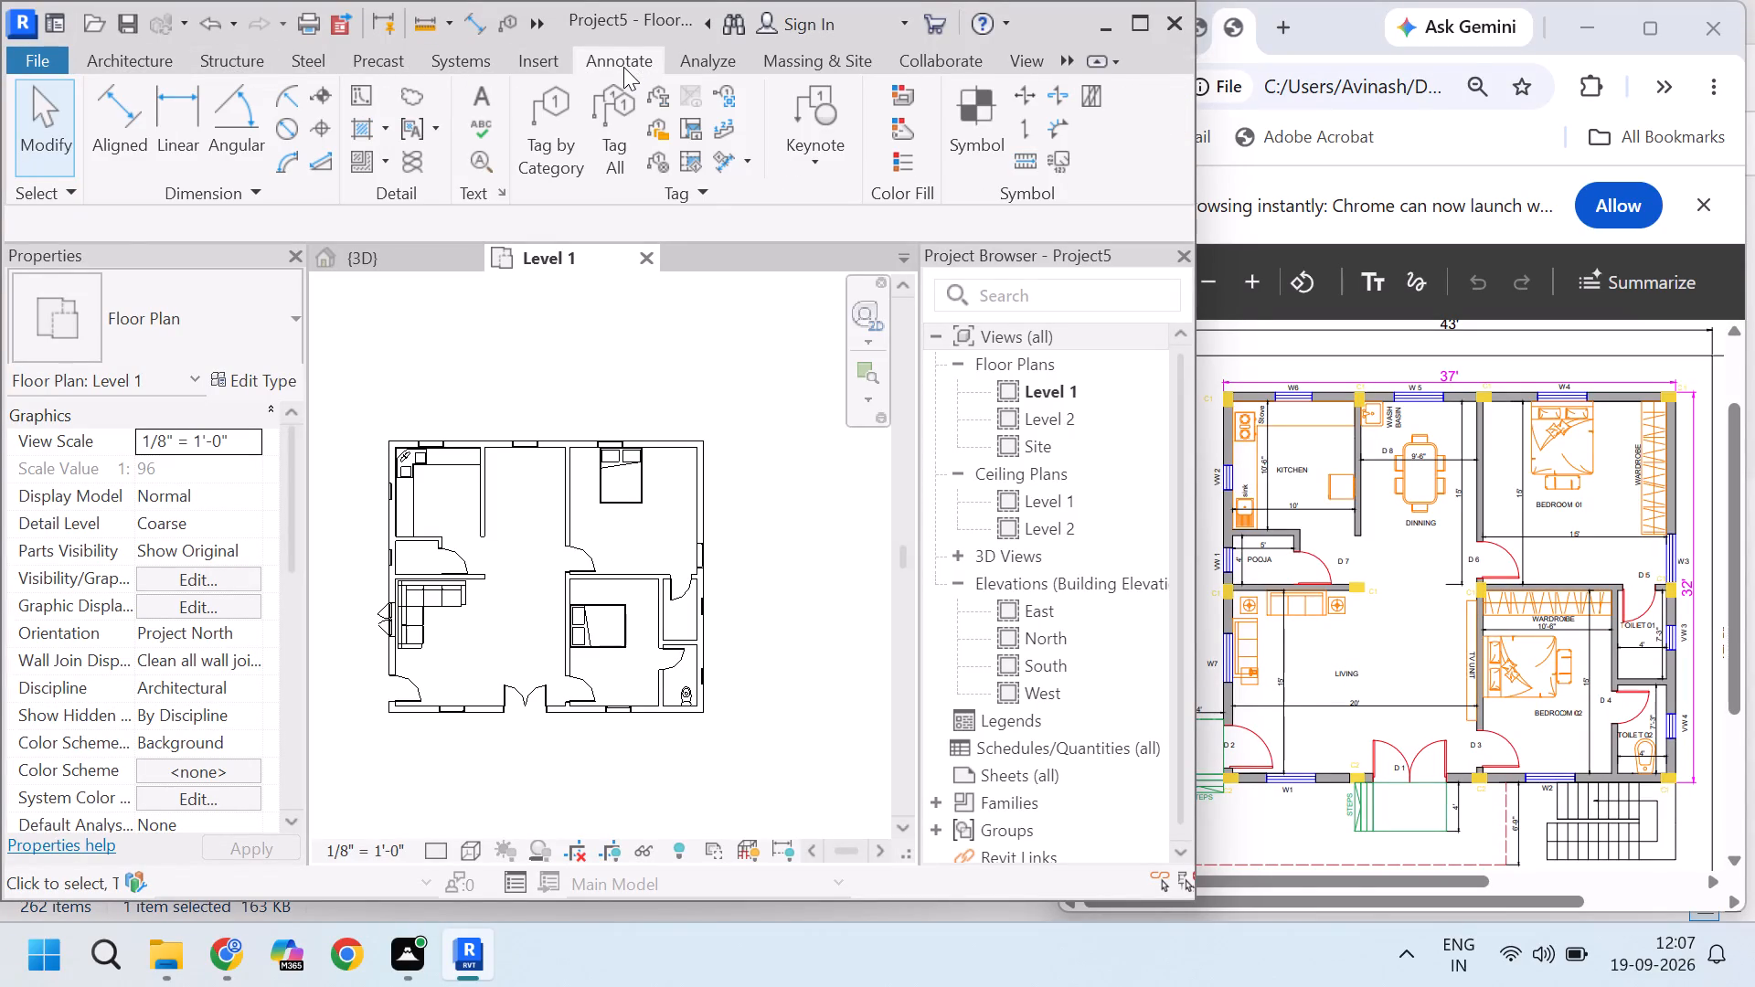
left_click(109, 131)
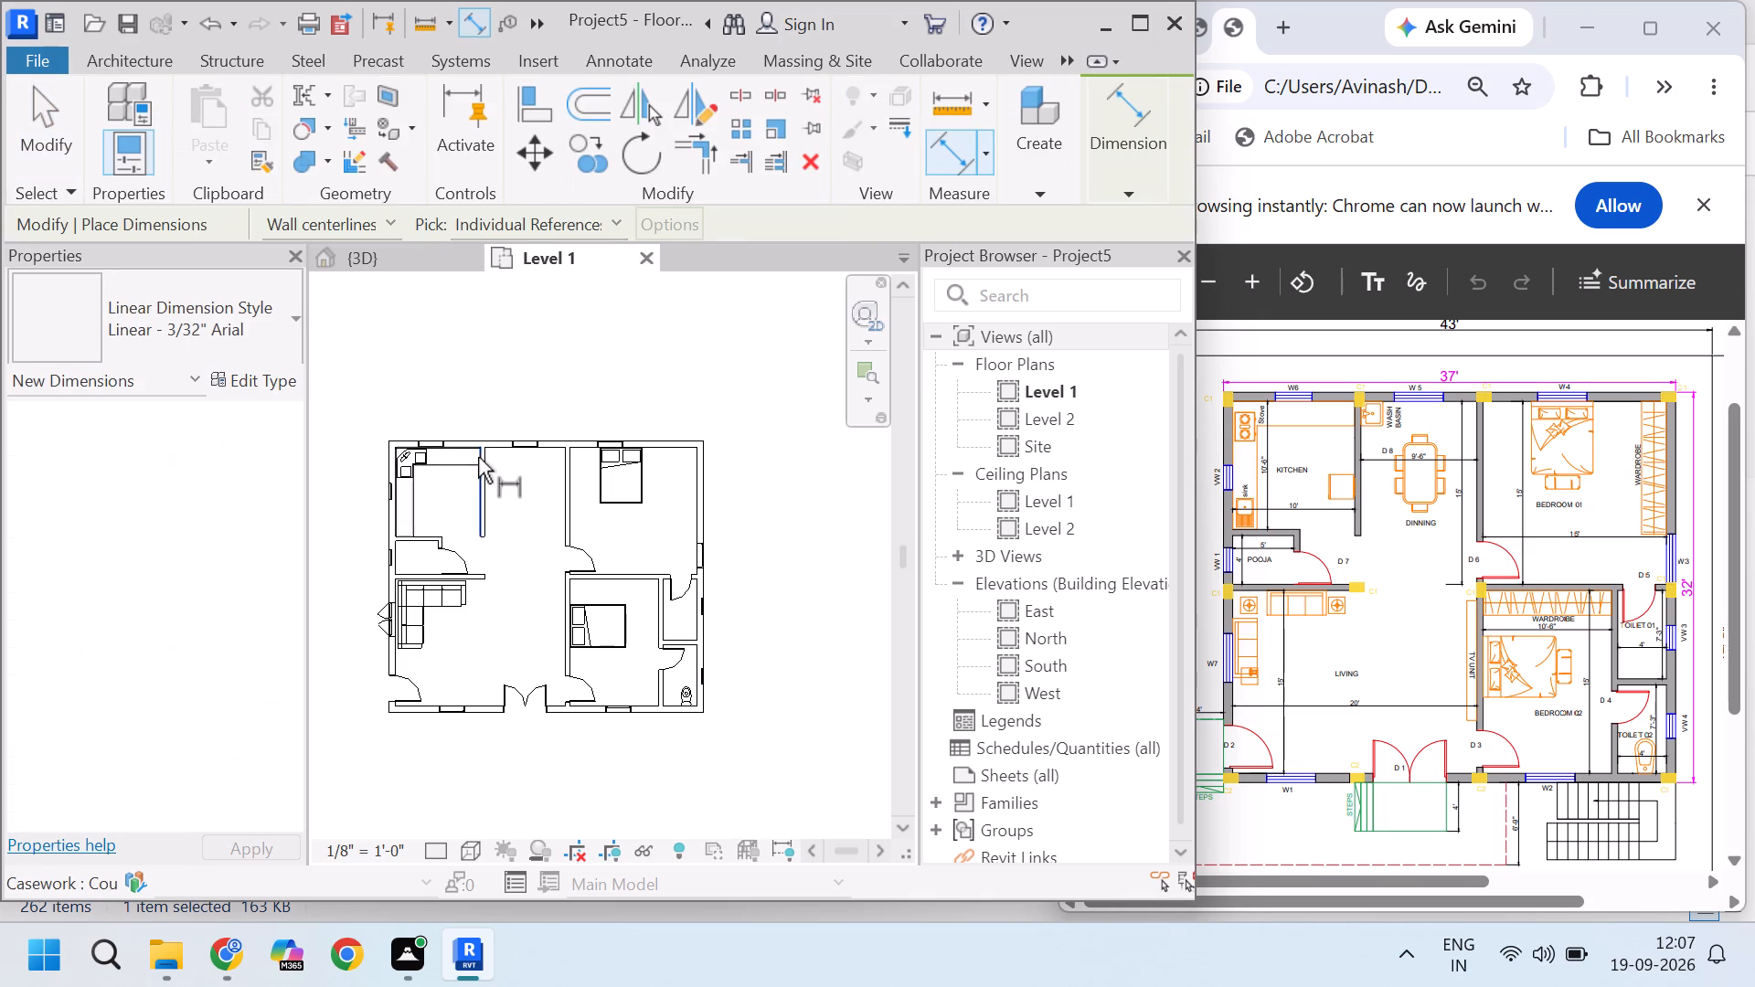
scroll(478, 457, "up", 8)
scroll(469, 449, "down", 3)
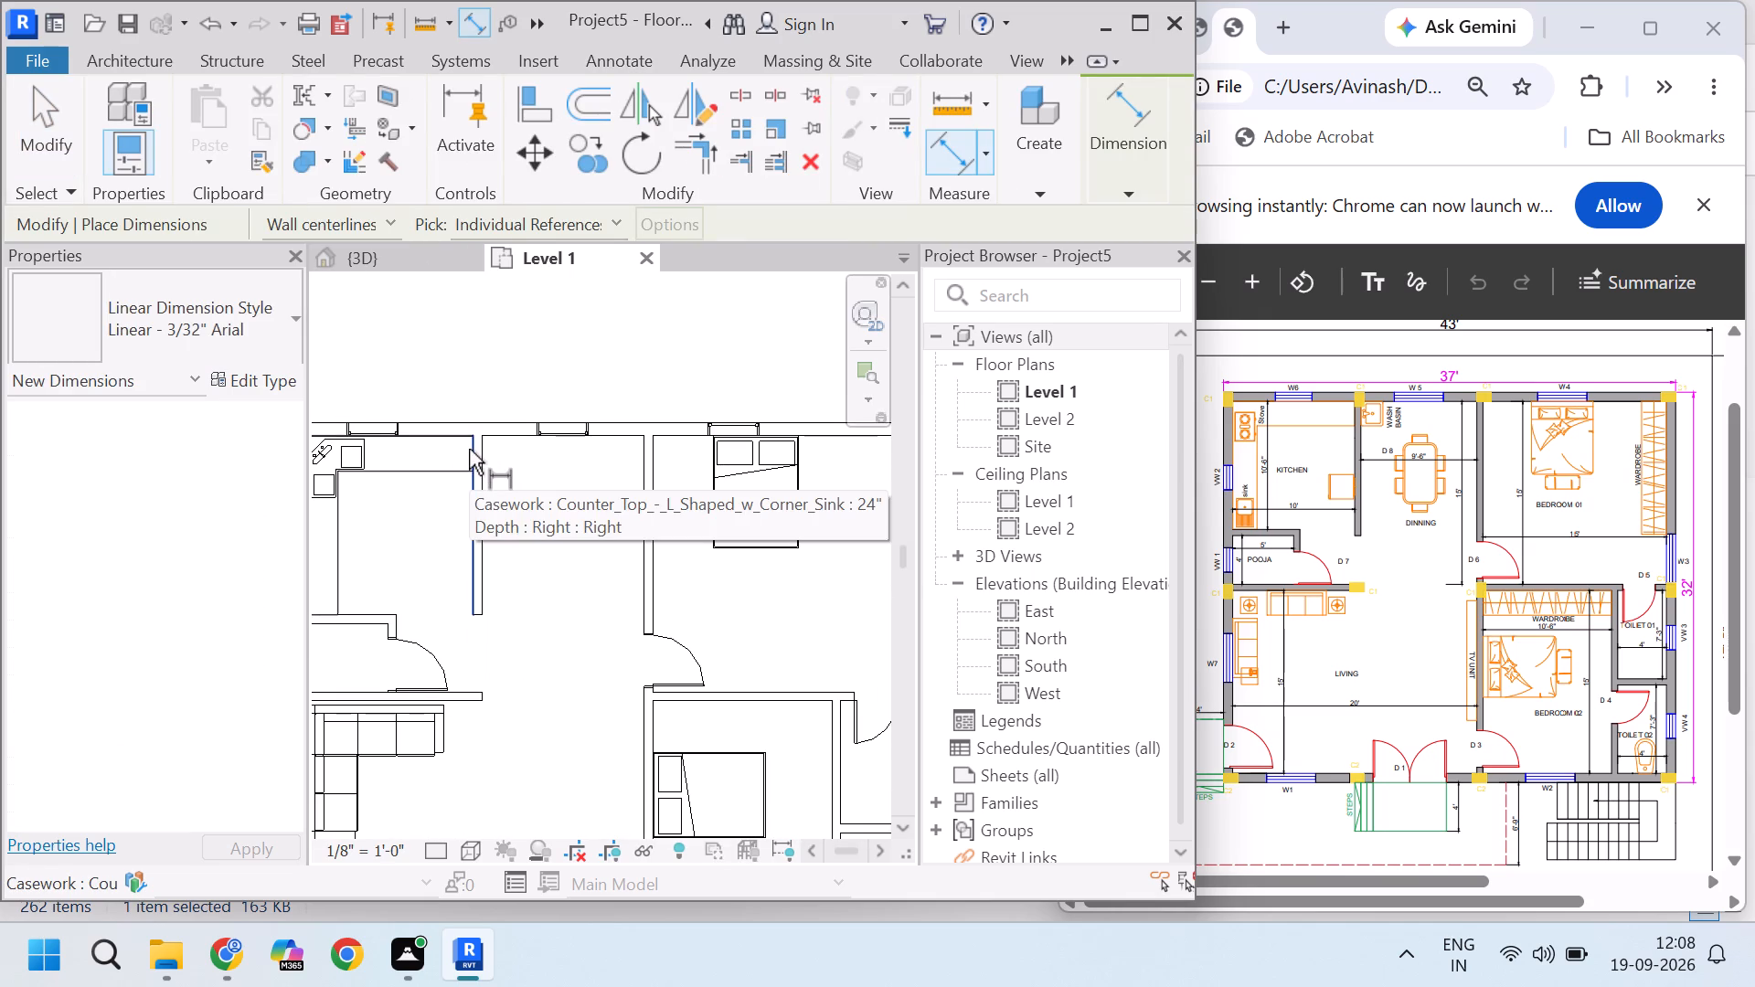
scroll(463, 456, "down", 5)
scroll(353, 466, "up", 3)
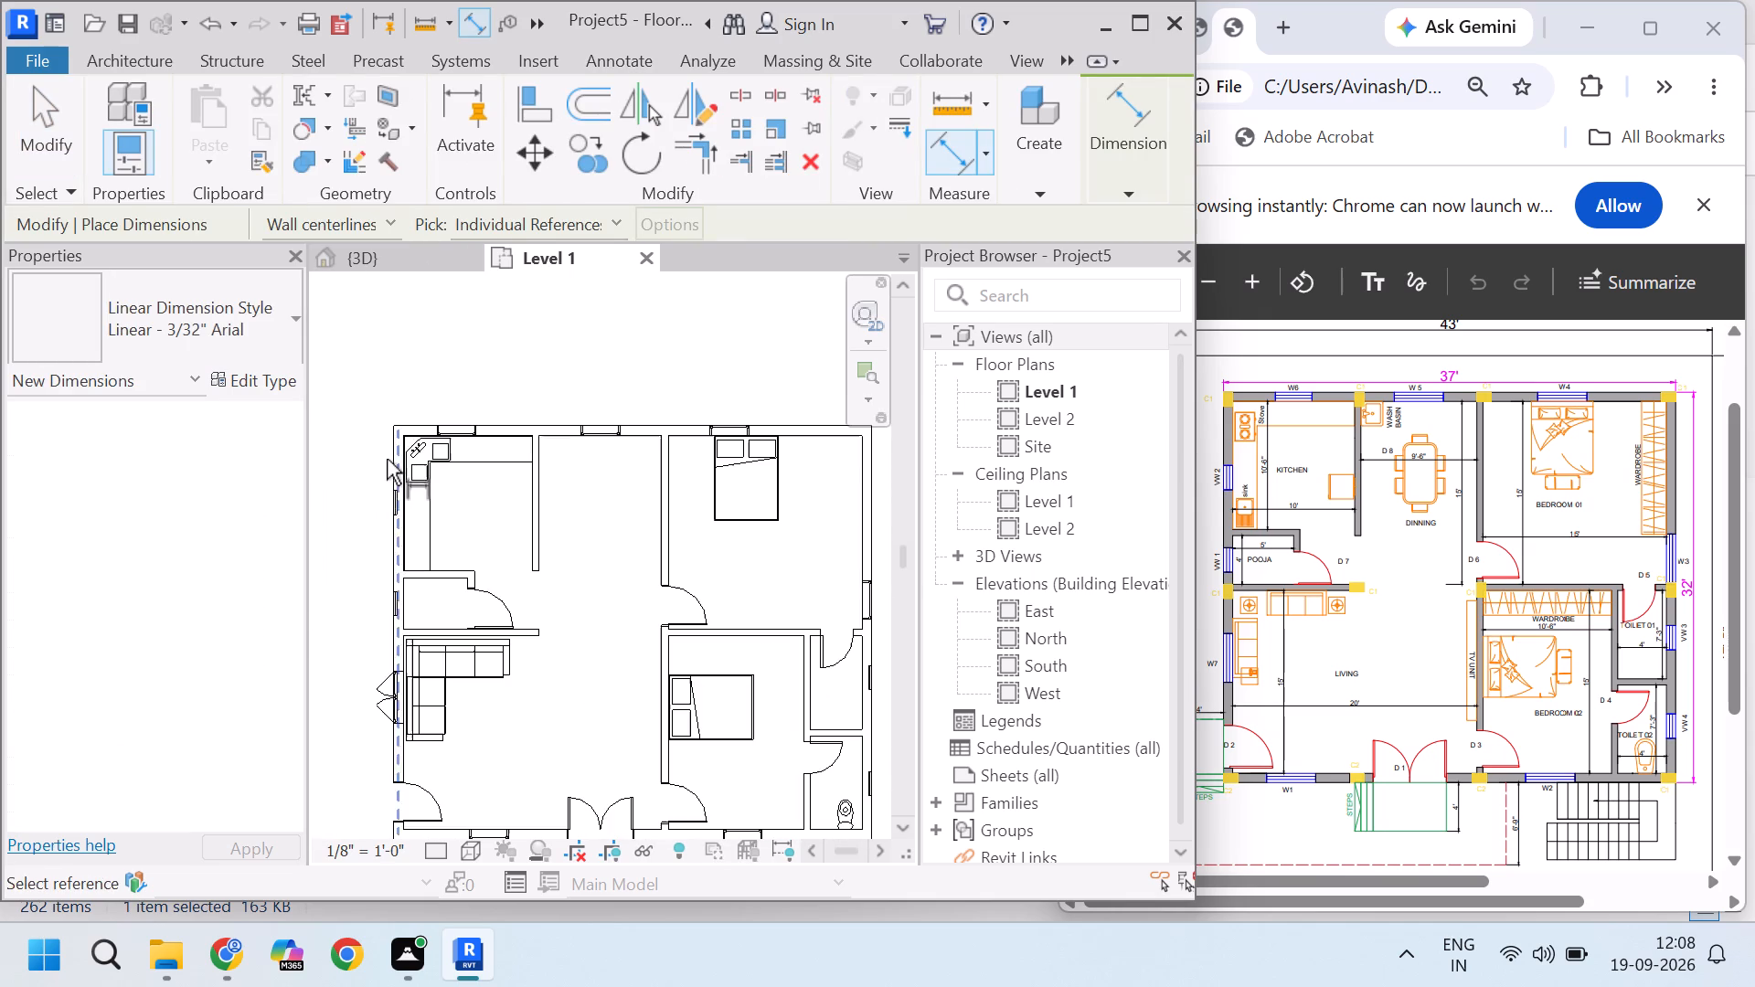
scroll(392, 451, "up", 11)
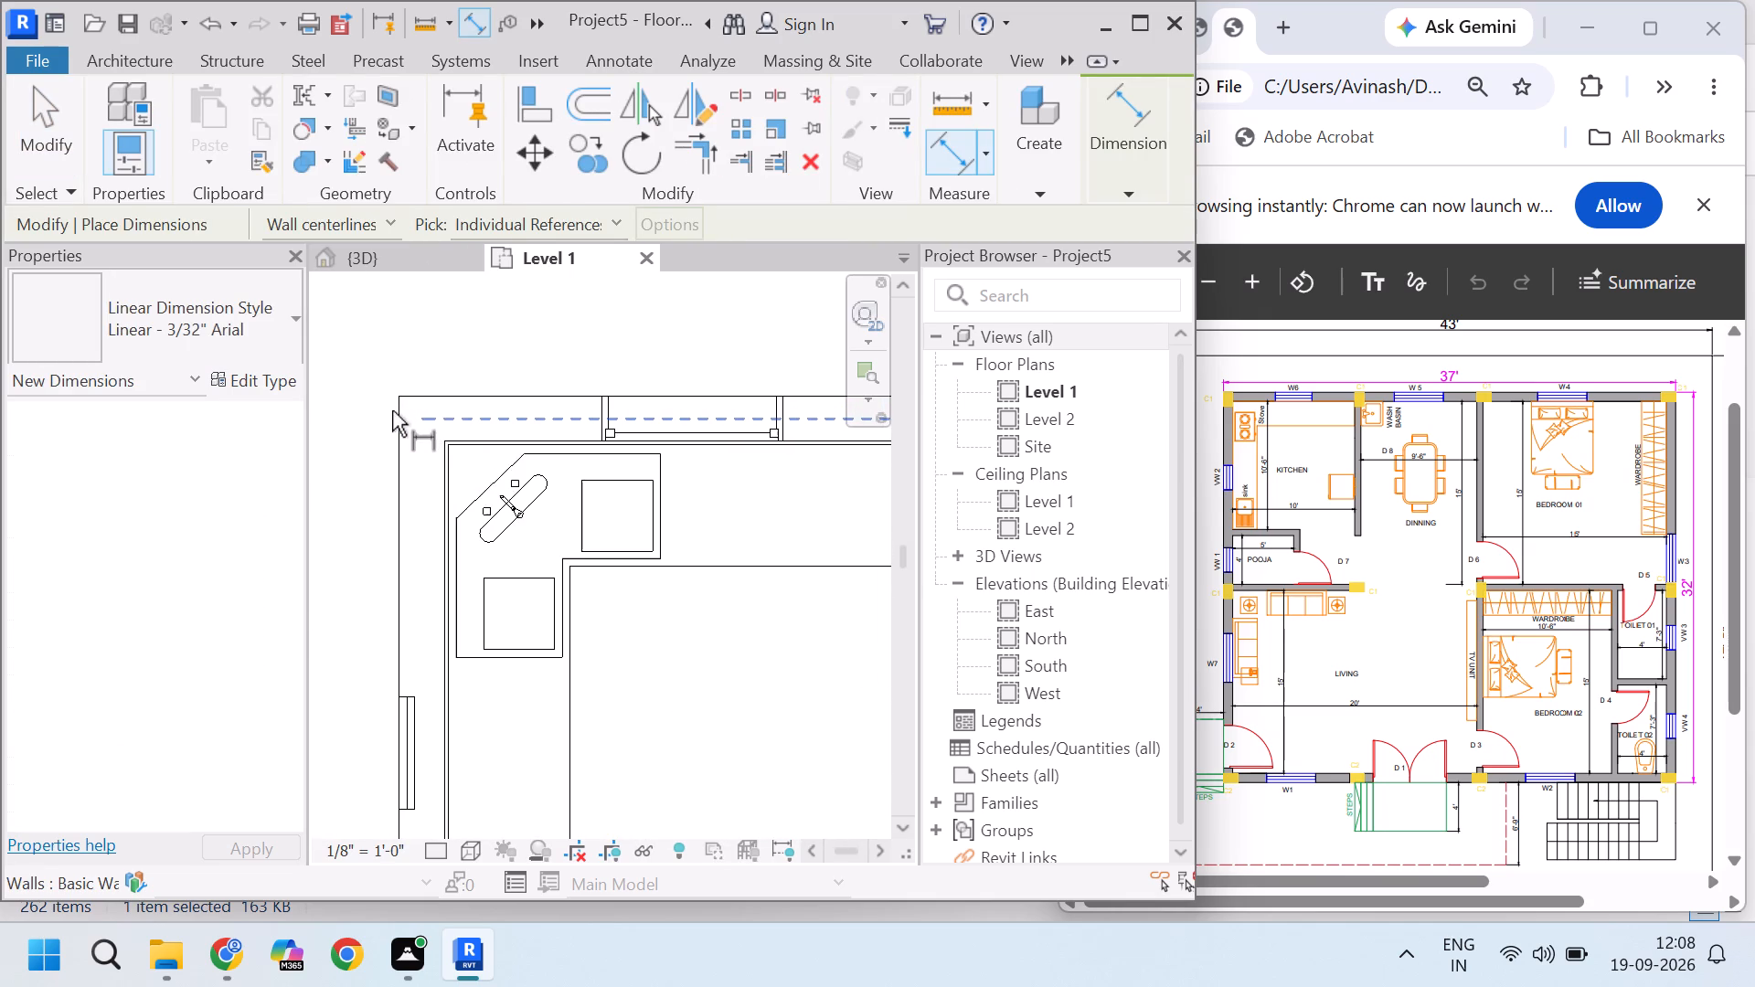
key("Tab")
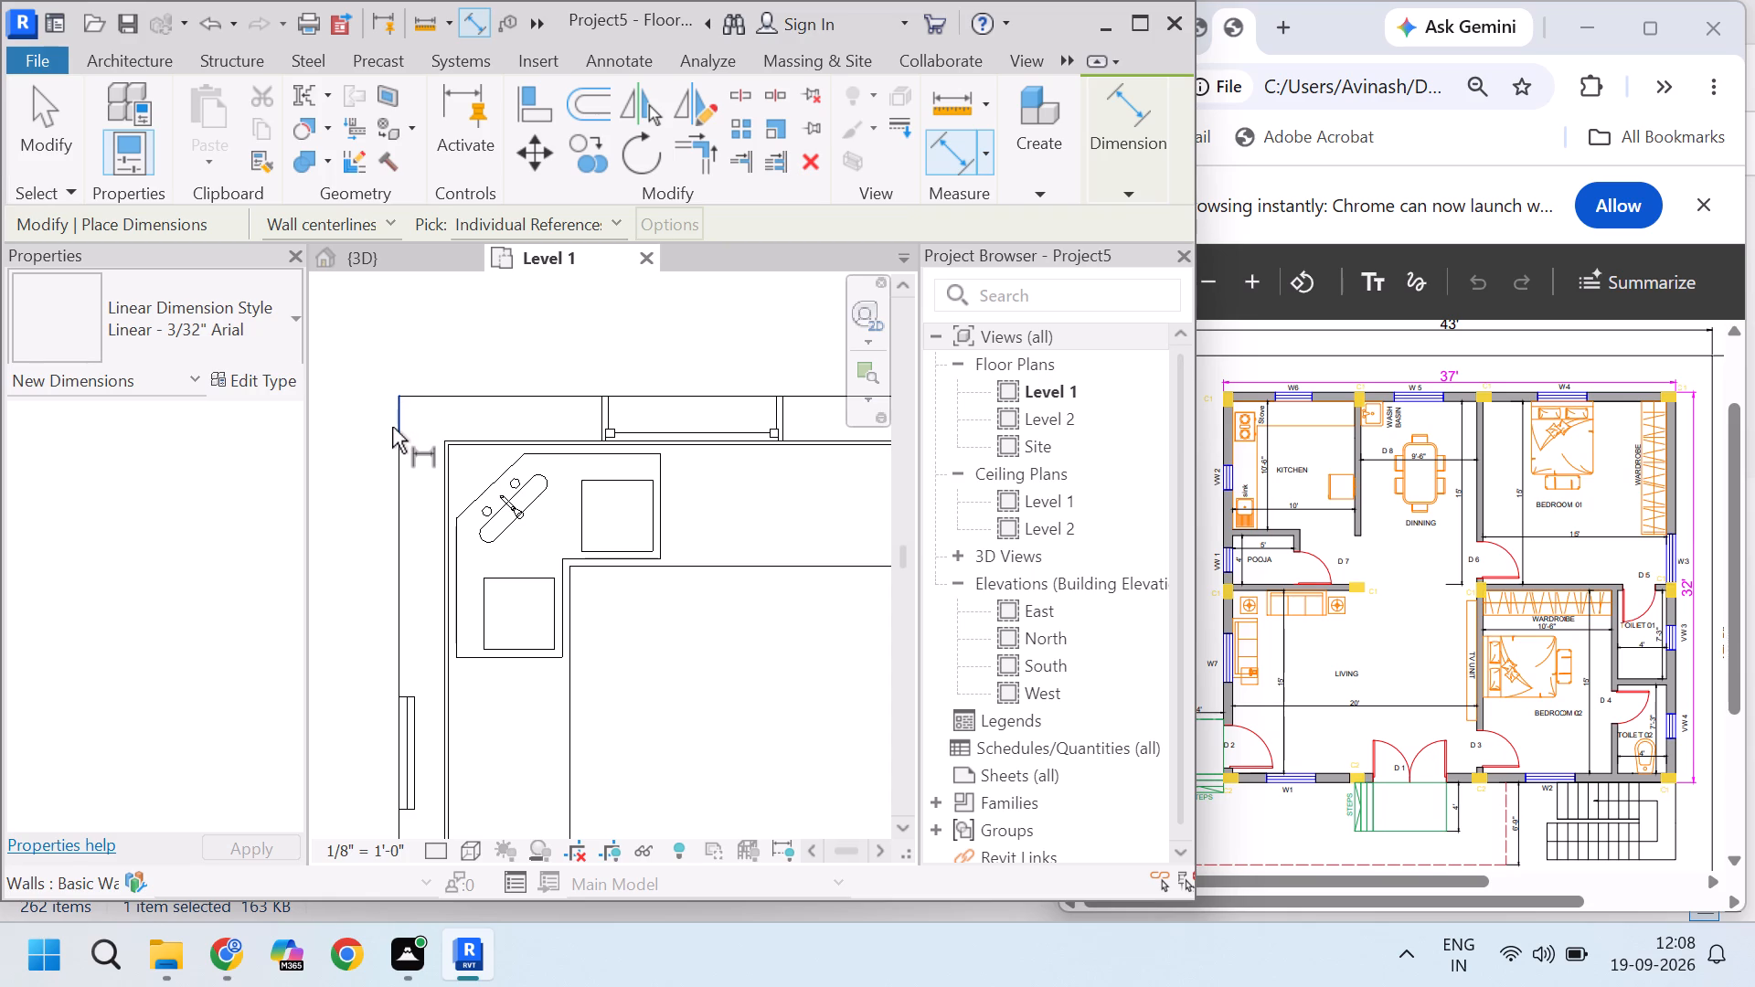
left_click(392, 427)
scroll(347, 468, "down", 10)
scroll(420, 356, "down", 6)
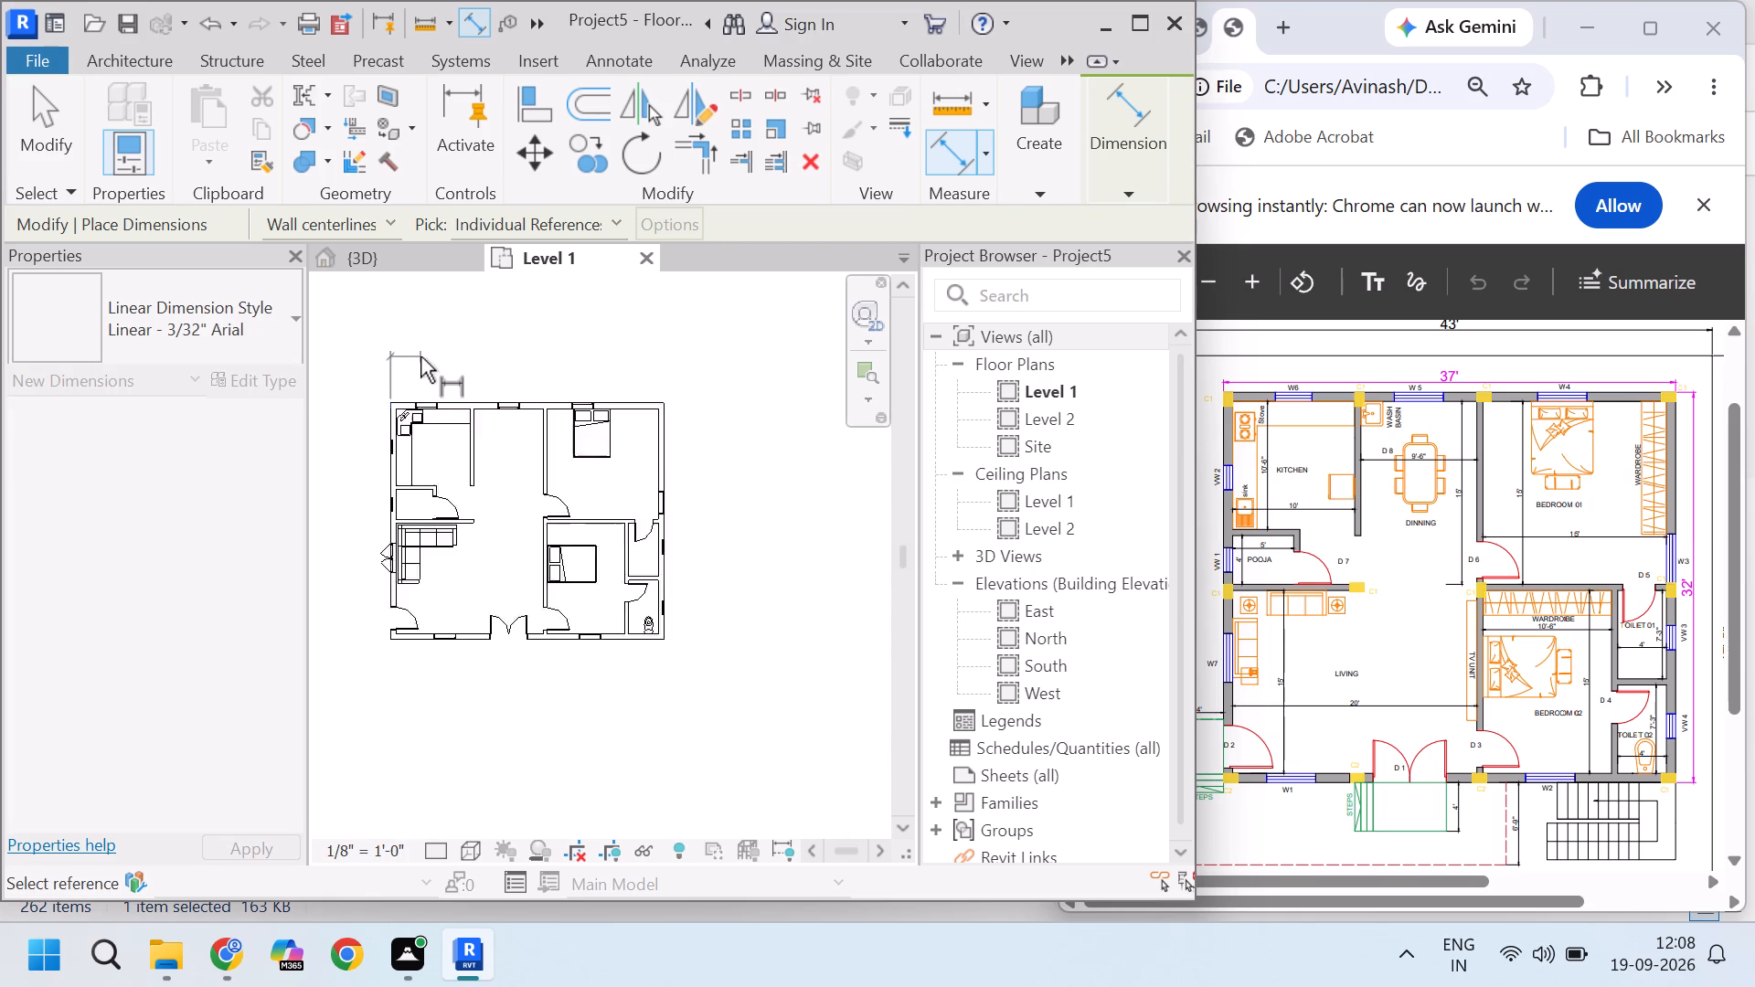
scroll(631, 412, "up", 9)
key("Tab")
key("Tab")
left_click(630, 387)
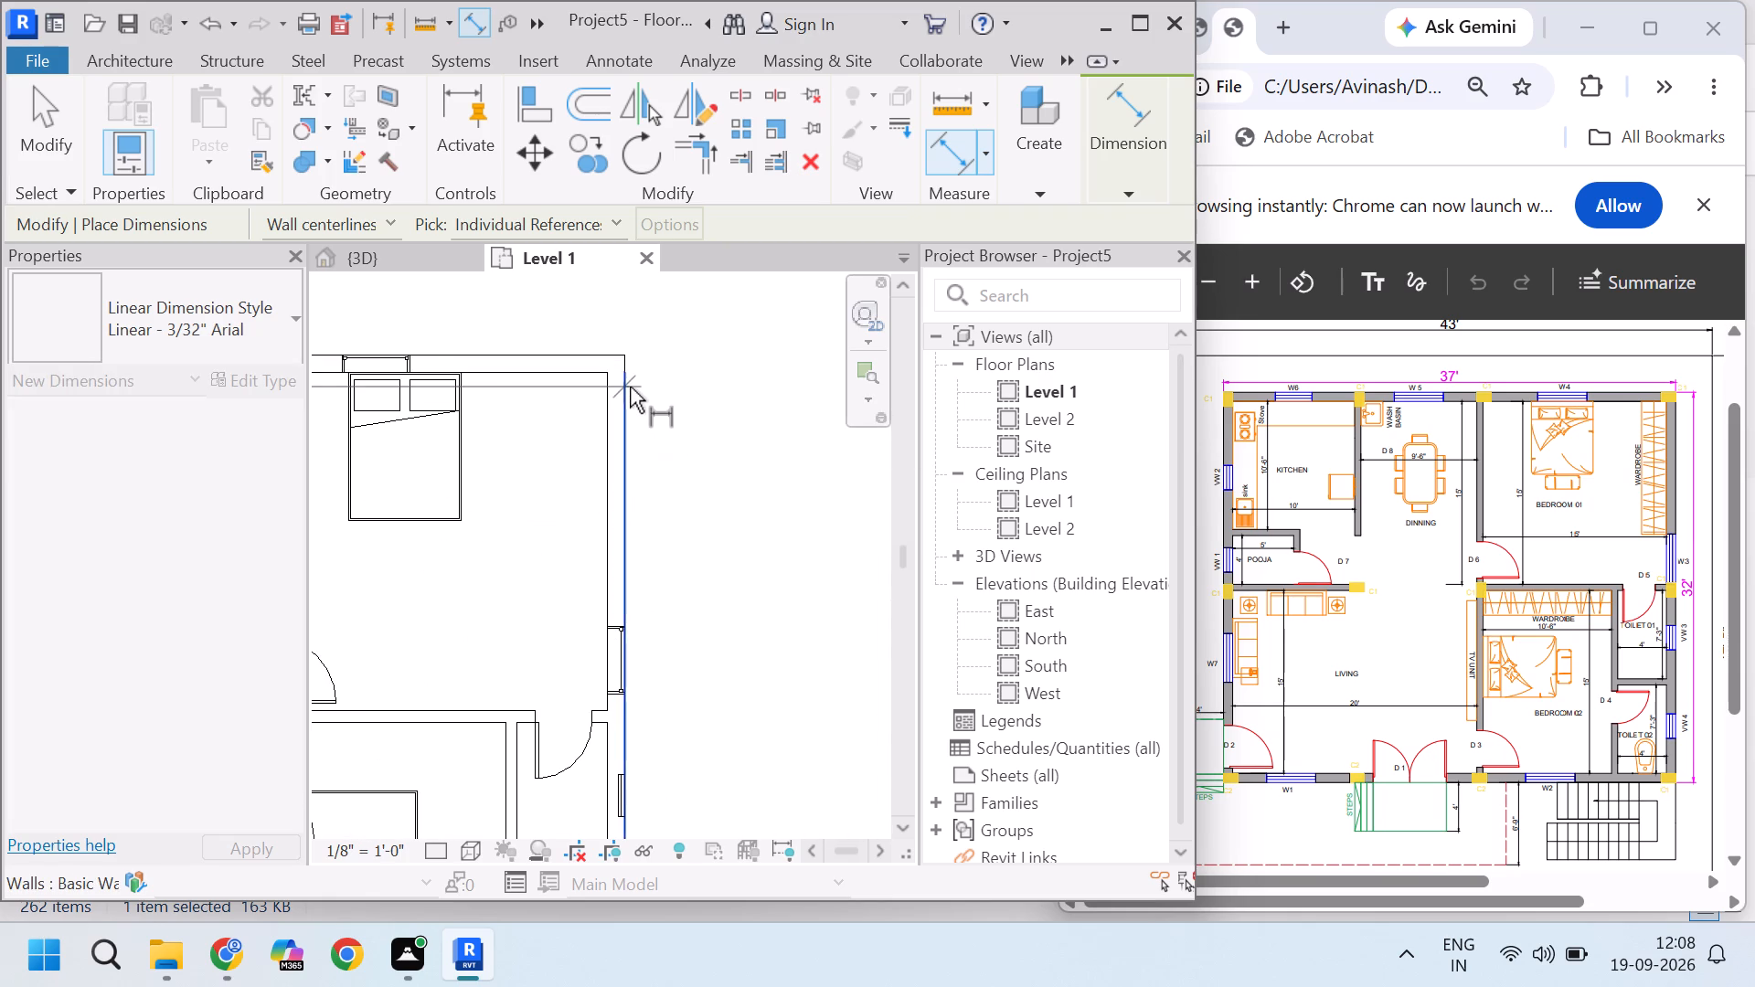
scroll(630, 387, "down", 6)
scroll(572, 326, "up", 1)
scroll(596, 332, "down", 3)
scroll(554, 340, "up", 3)
left_click(542, 355)
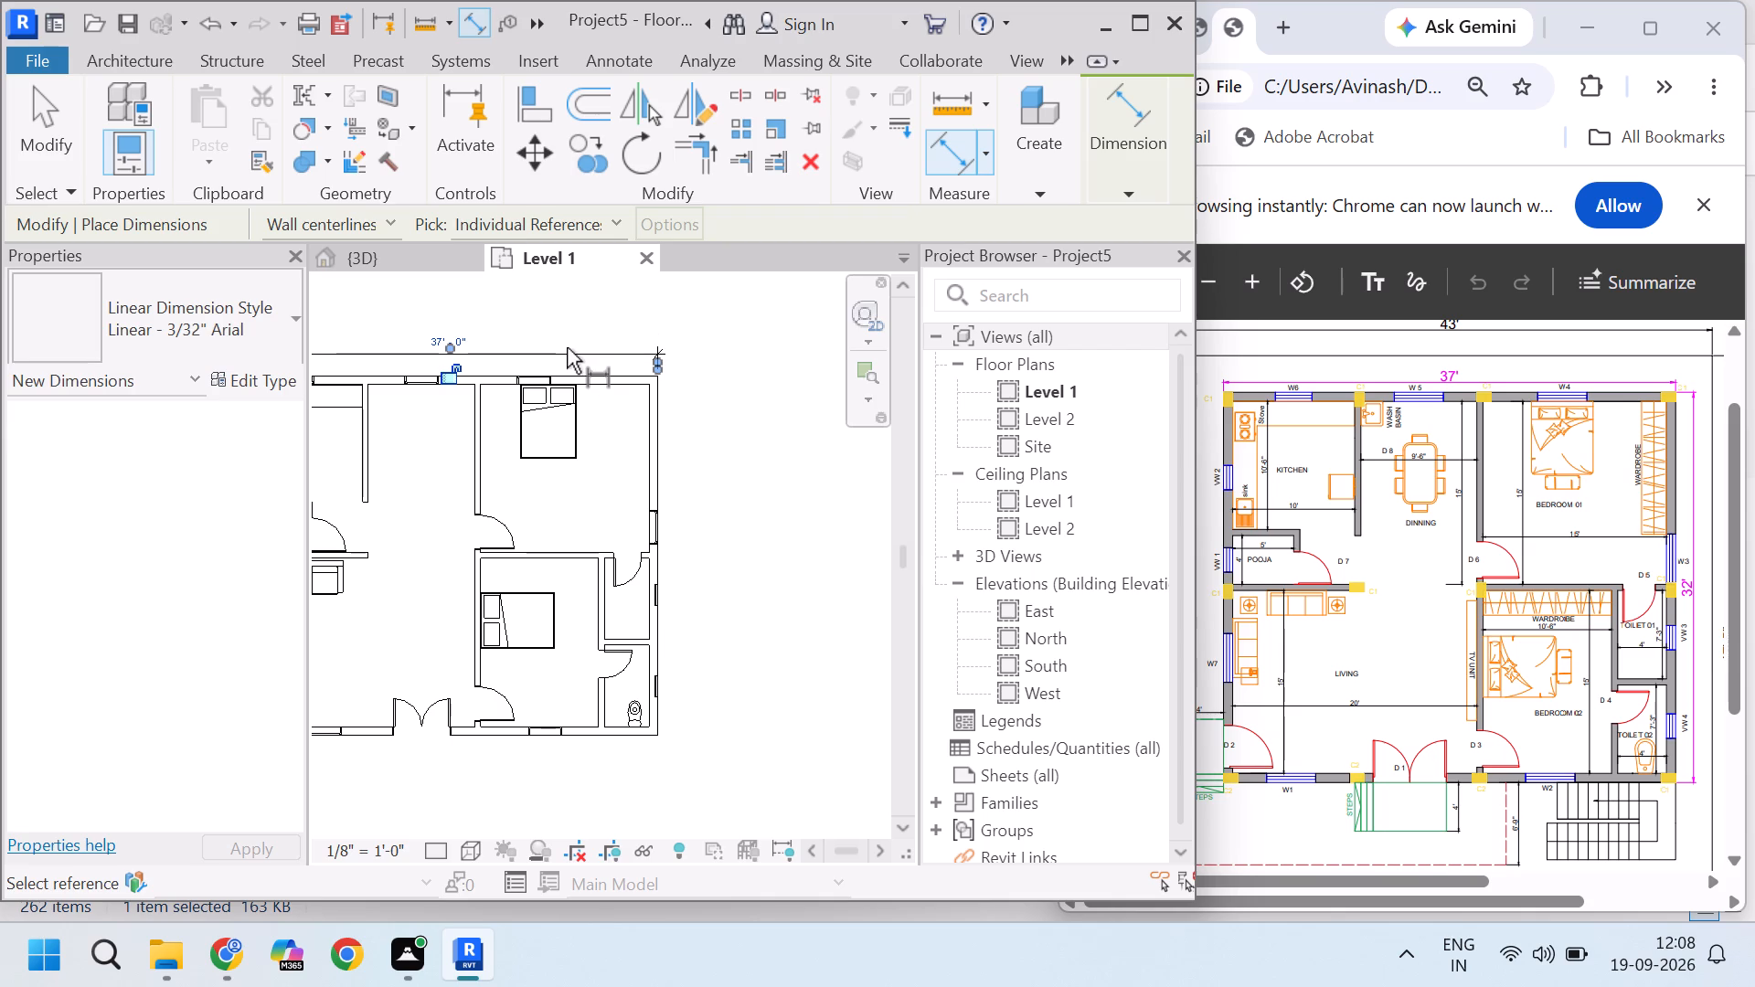
Add an aligned dimension across the dining room's clear width, between the facing surfaces of its two side walls.
scroll(398, 449, "up", 3)
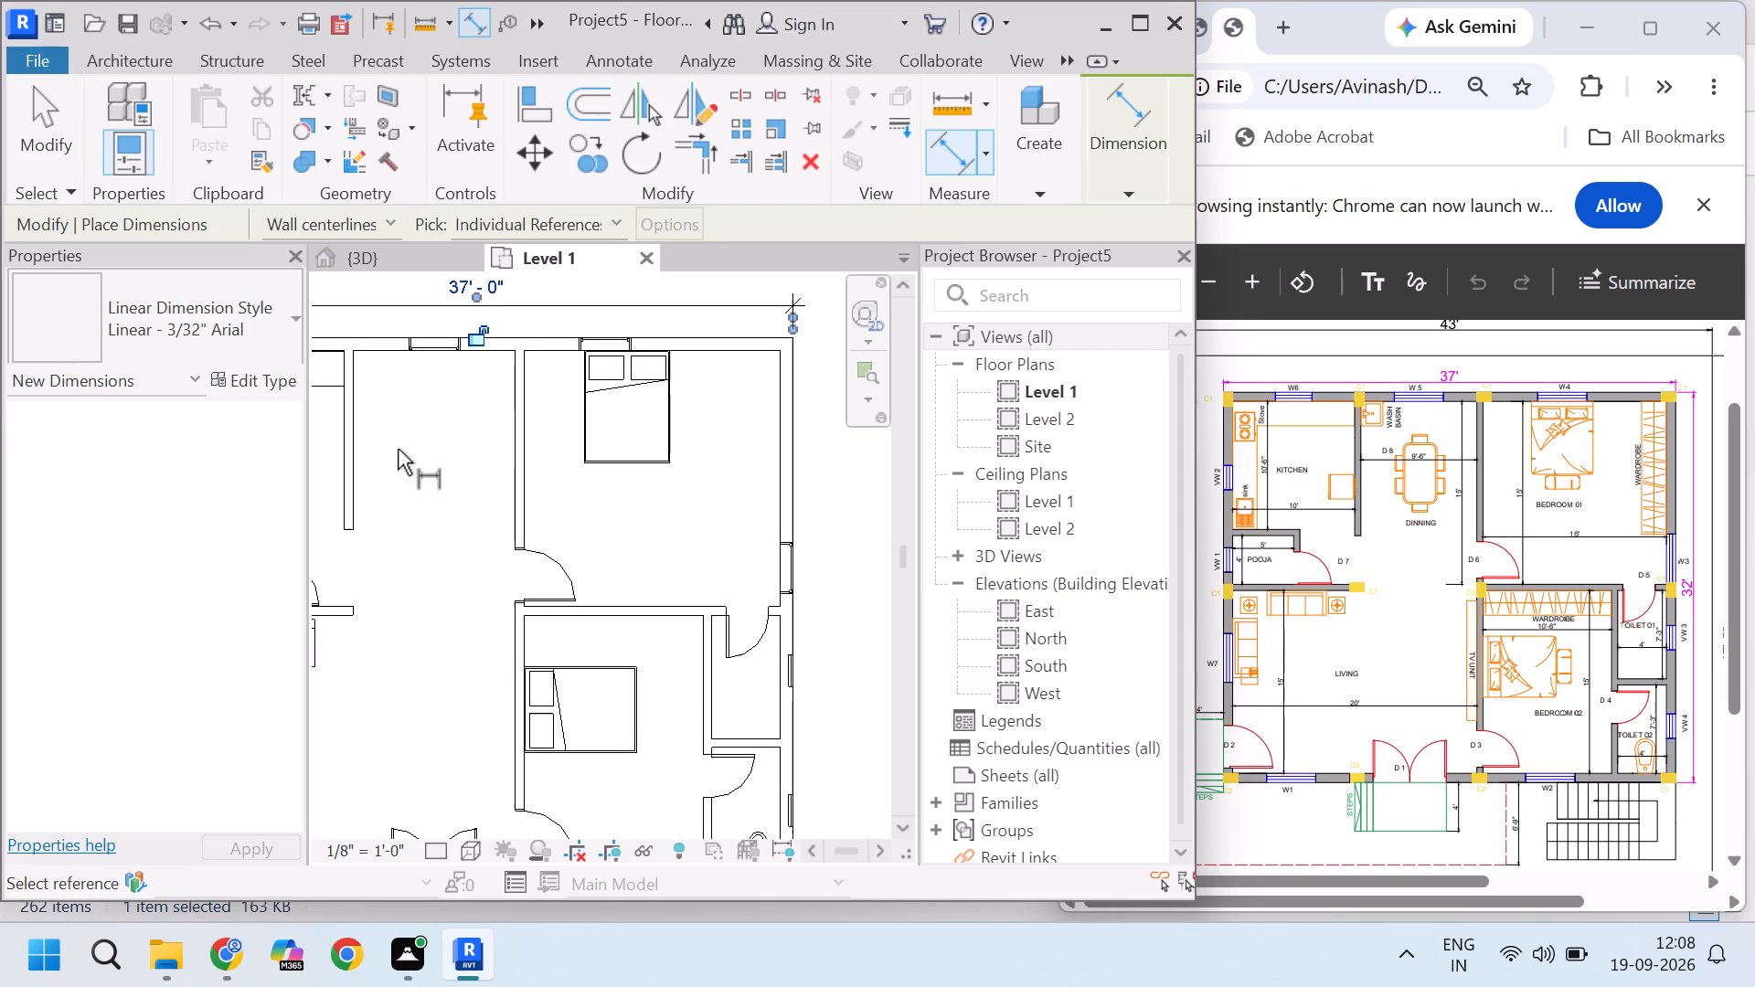
scroll(463, 451, "down", 3)
scroll(376, 451, "up", 8)
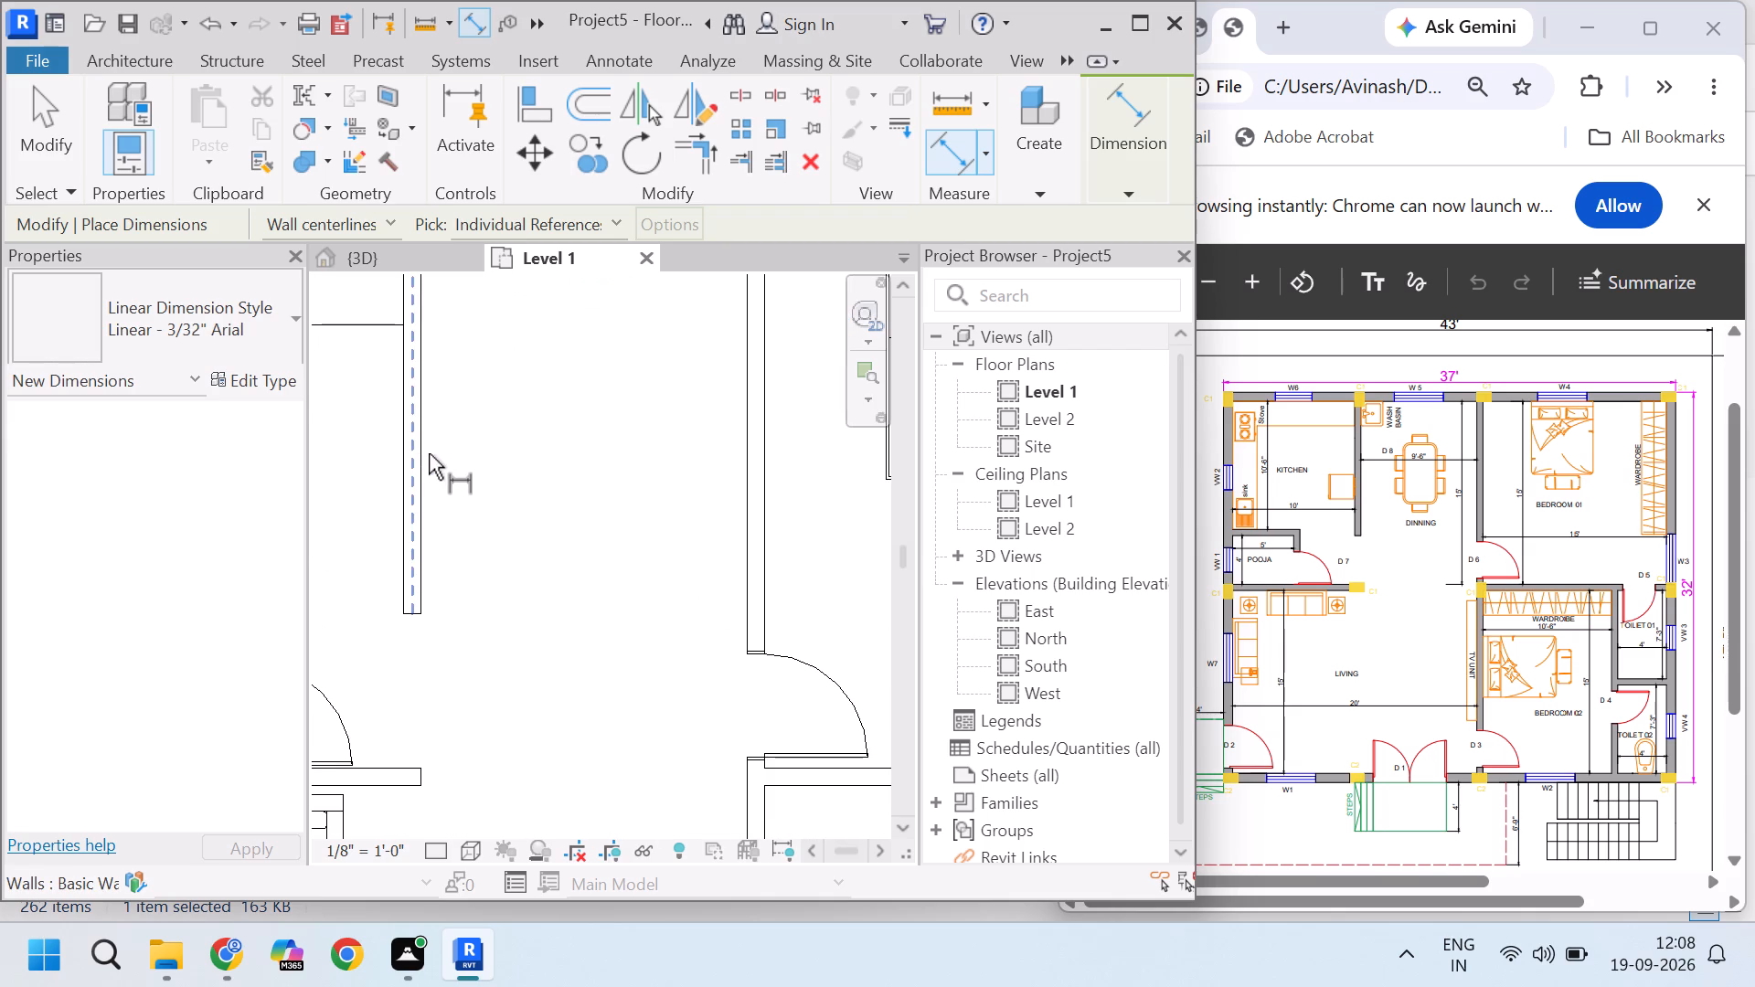
key("Tab")
left_click(429, 453)
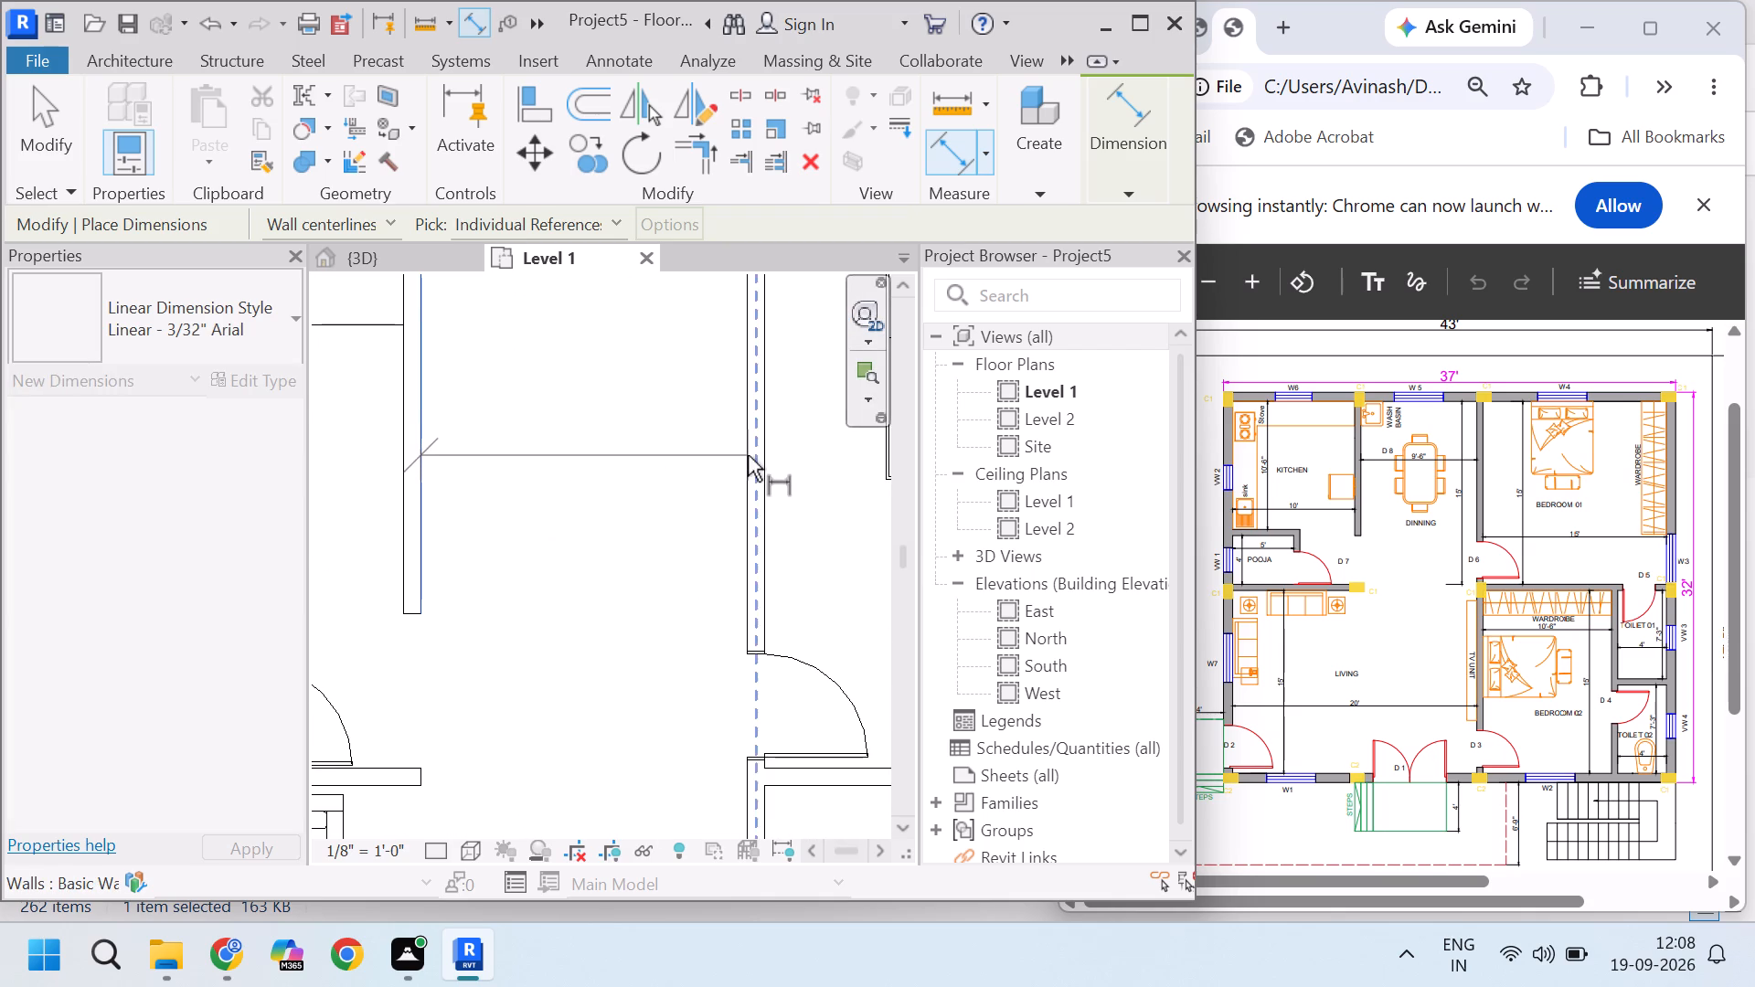
key("Tab")
left_click(748, 455)
scroll(748, 456, "down", 3)
scroll(716, 439, "up", 3)
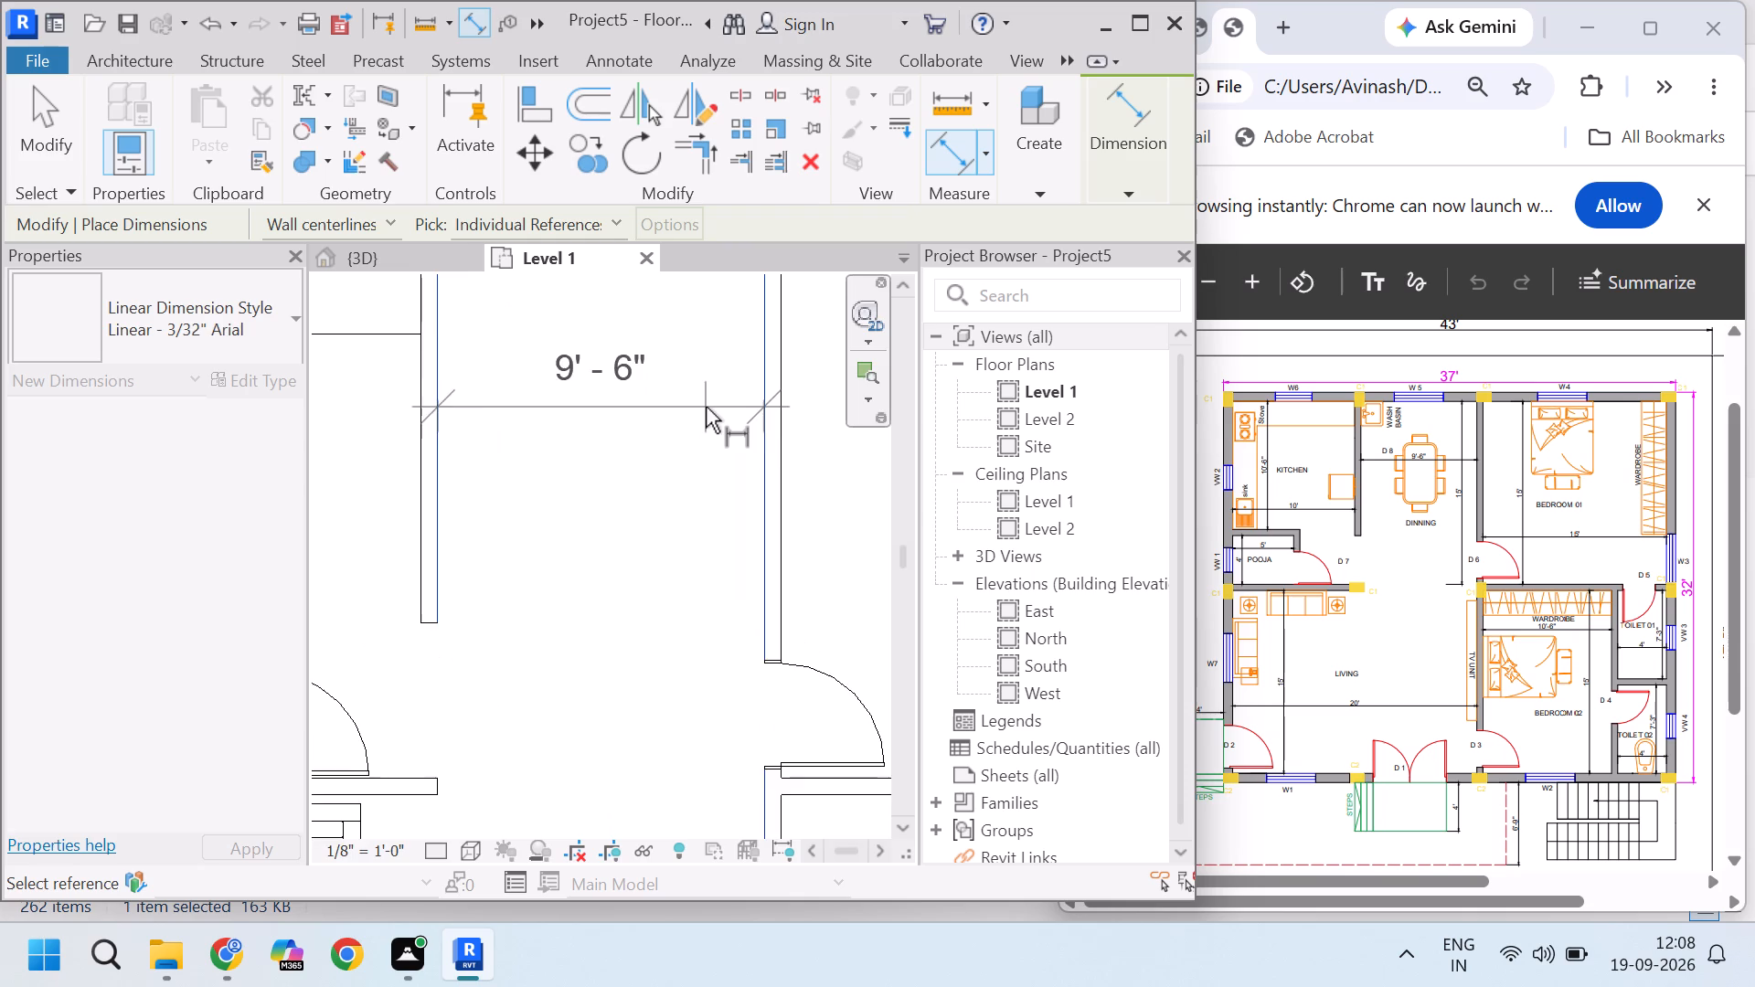
scroll(706, 407, "down", 3)
left_click(706, 407)
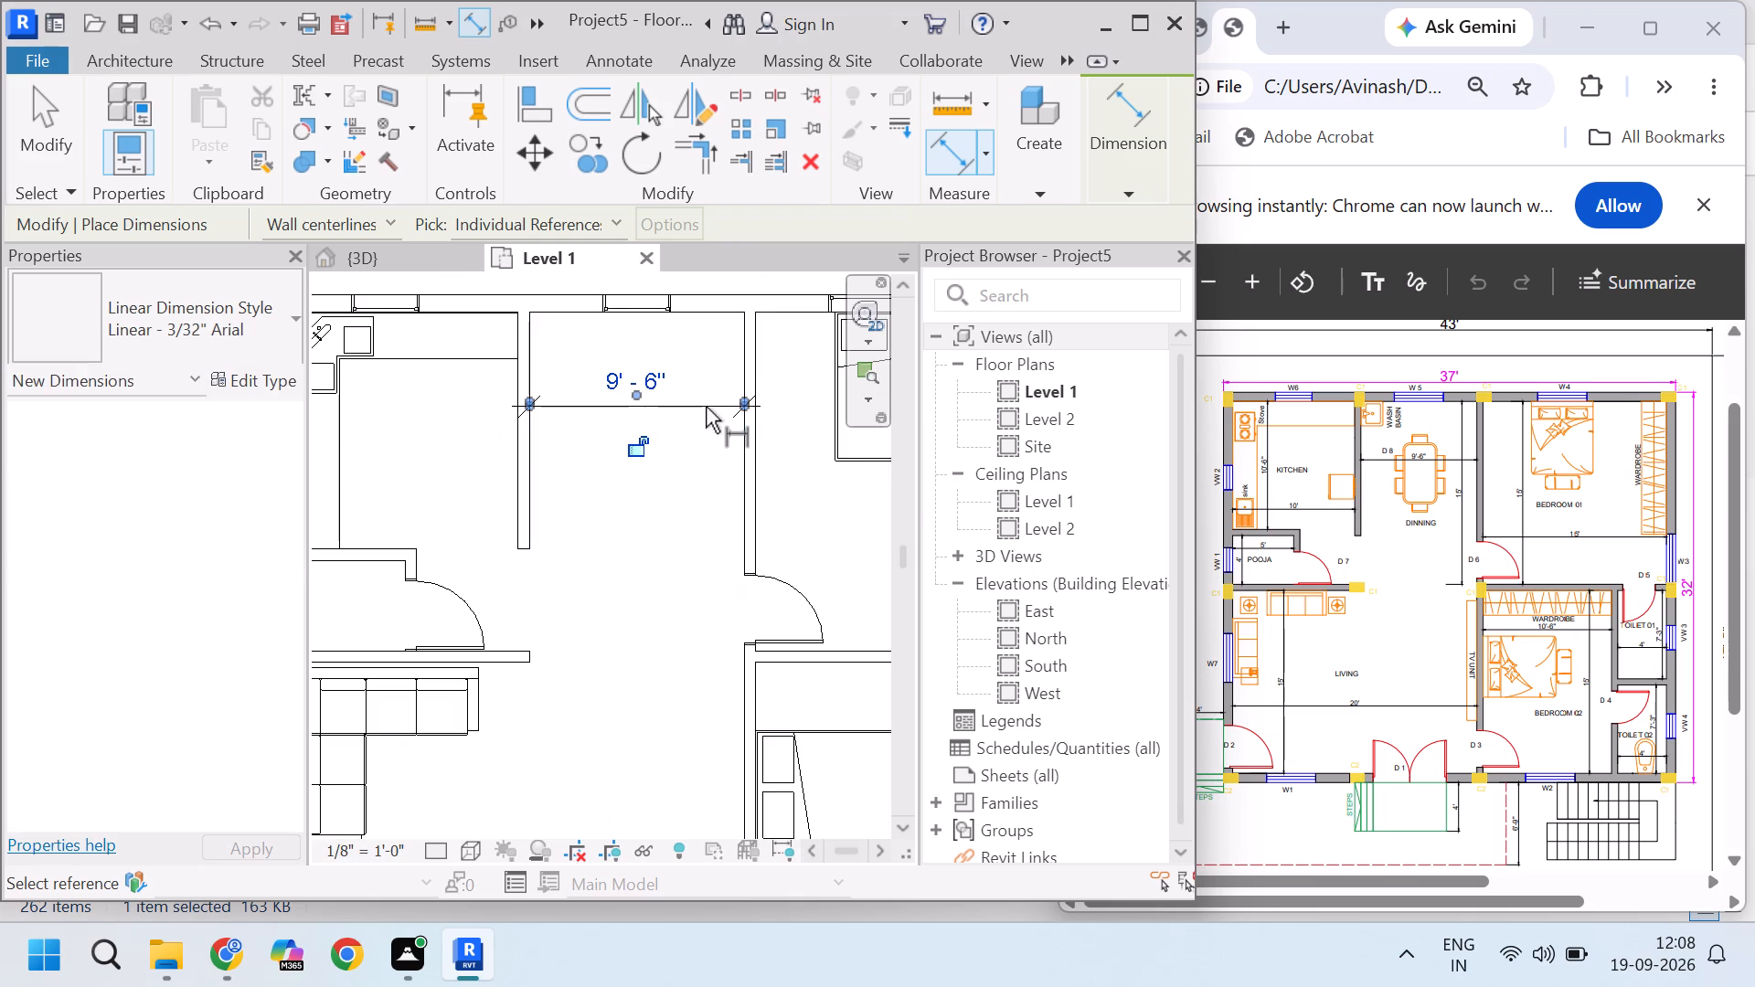
Add an aligned dimension across the kitchen's width, from the L-shaped countertop's edge at the west wall to the kitchen-dining partition.
scroll(706, 407, "down", 4)
scroll(449, 465, "up", 5)
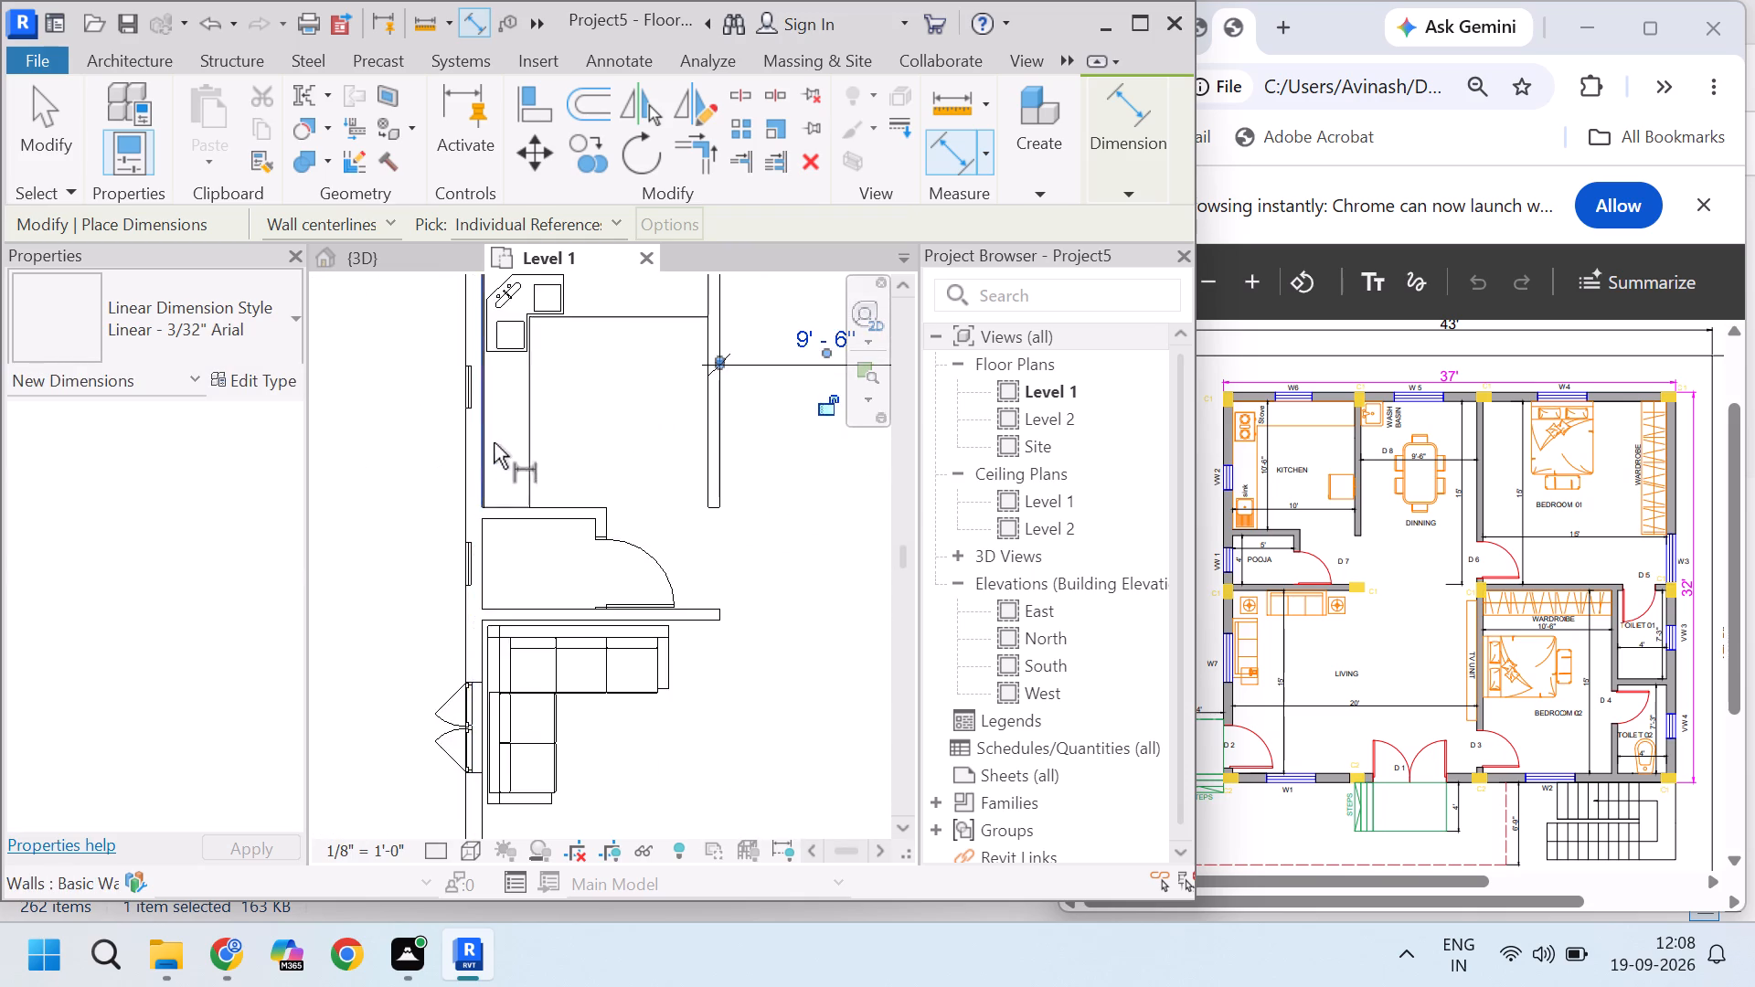
scroll(494, 442, "up", 9)
scroll(482, 721, "up", 3)
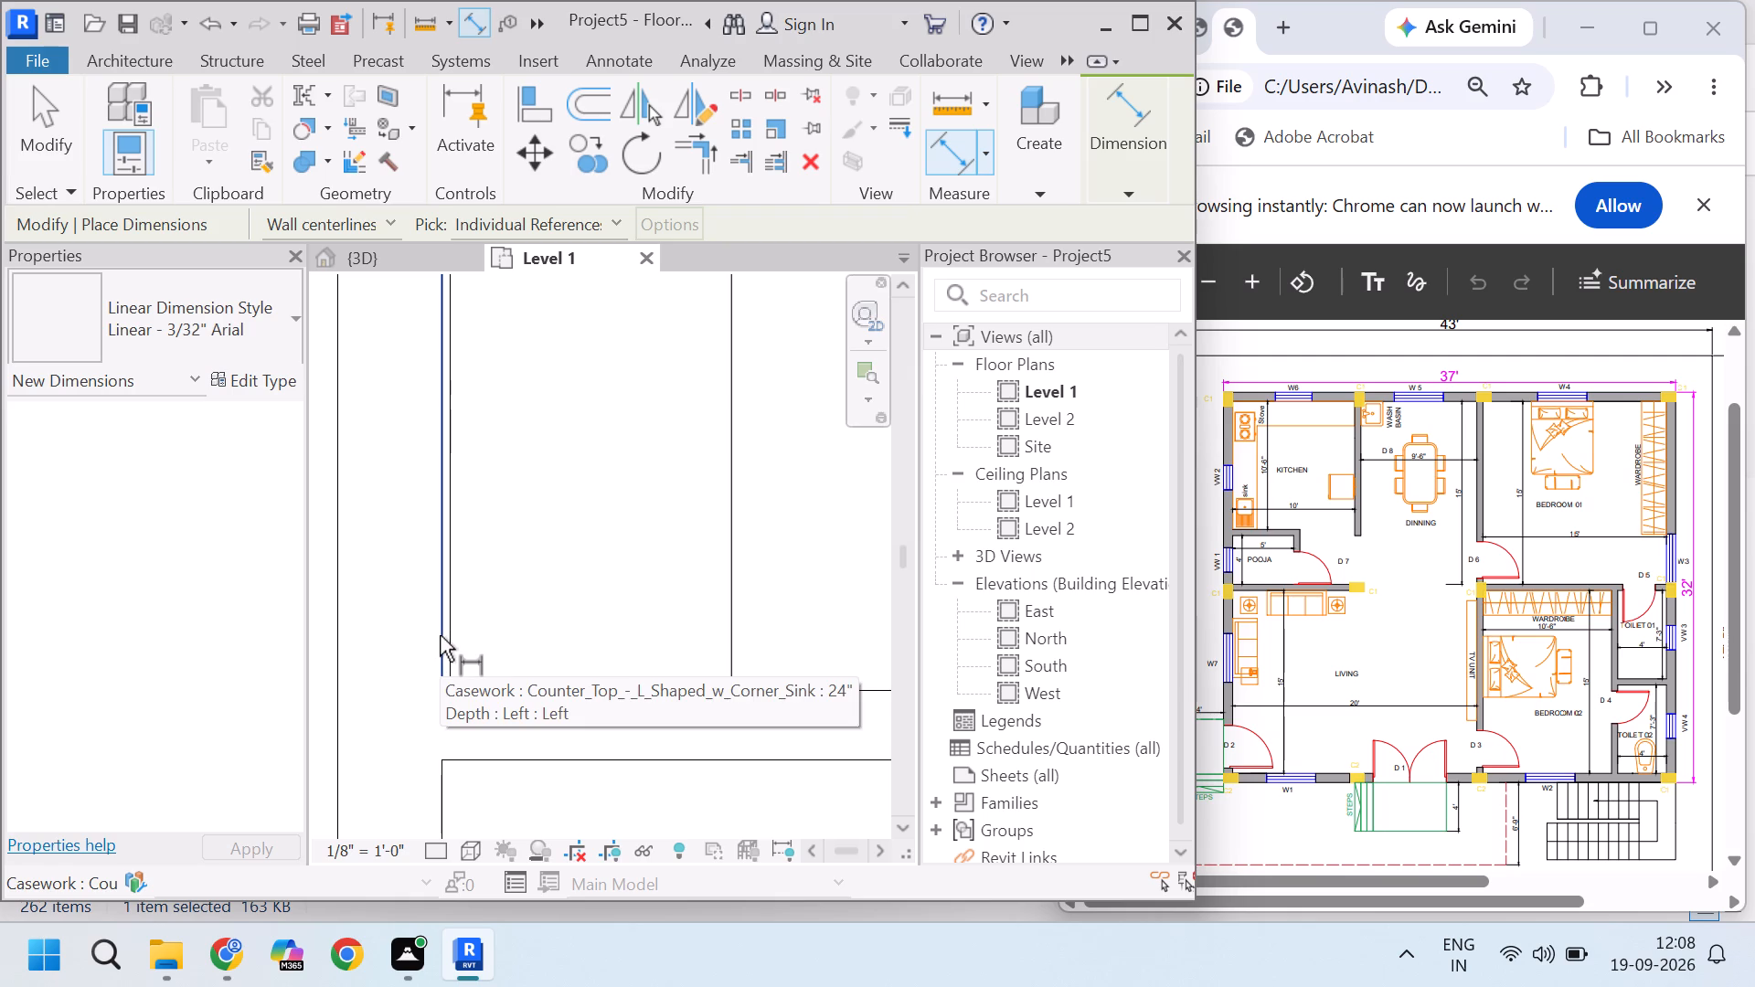
left_click(440, 635)
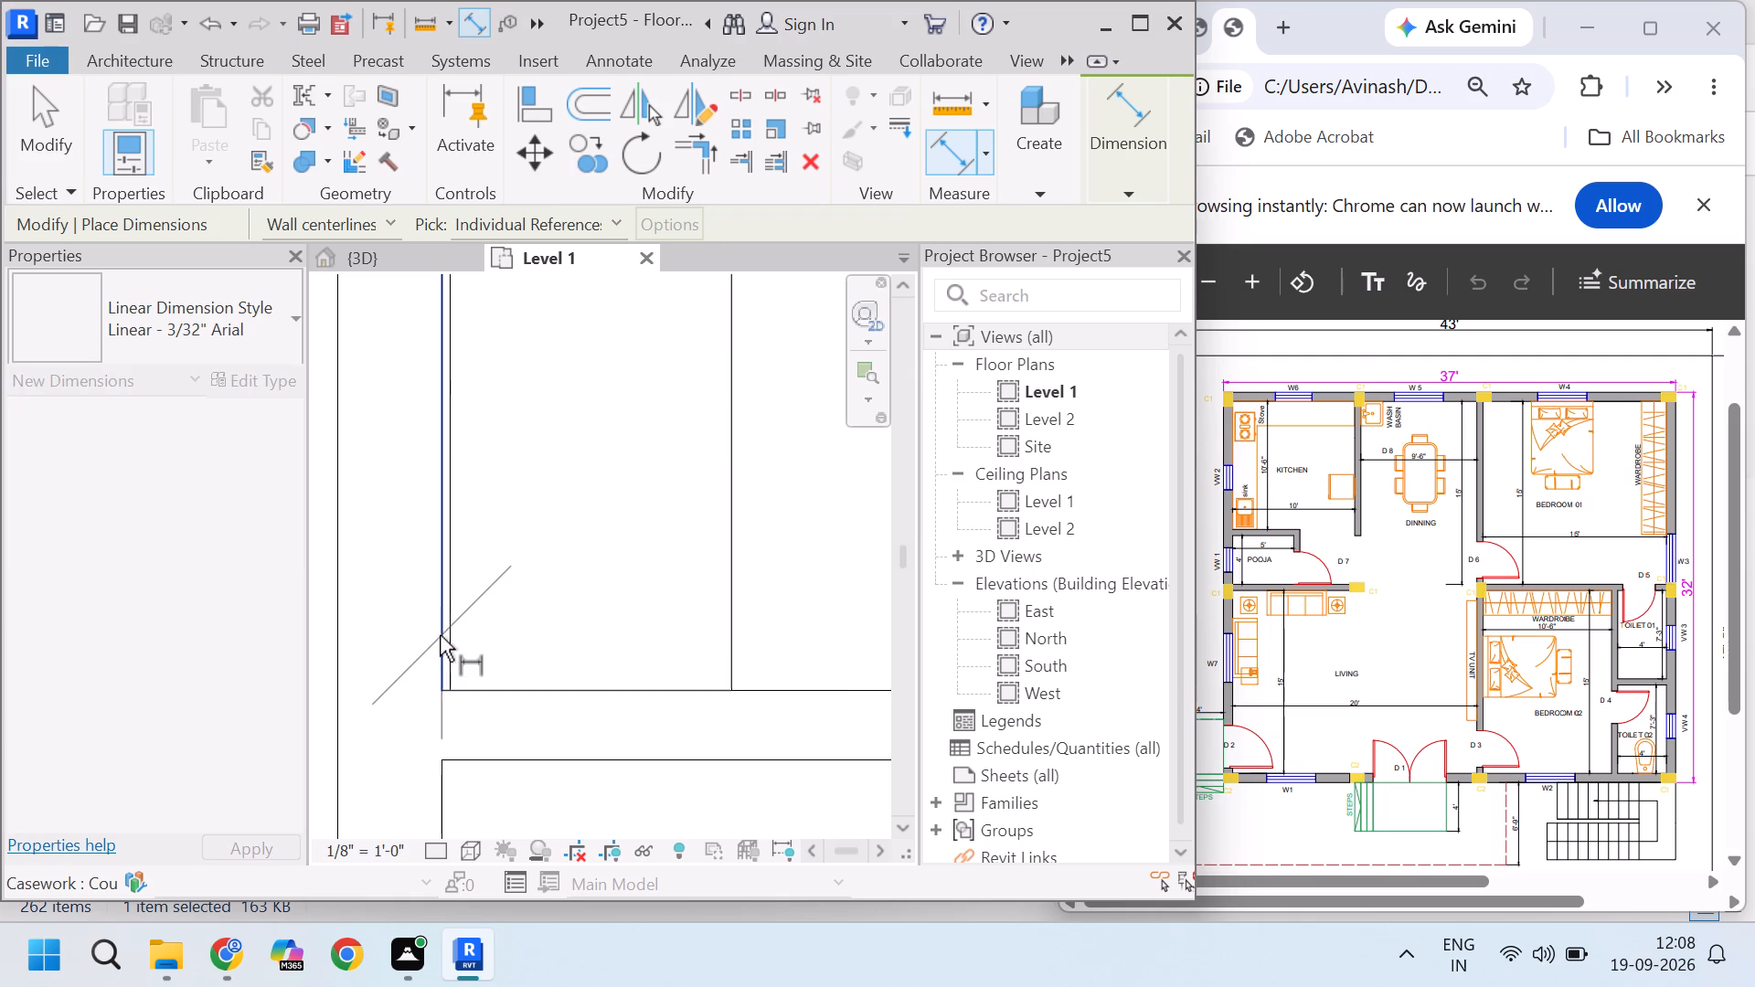
scroll(324, 578, "down", 10)
scroll(613, 525, "up", 3)
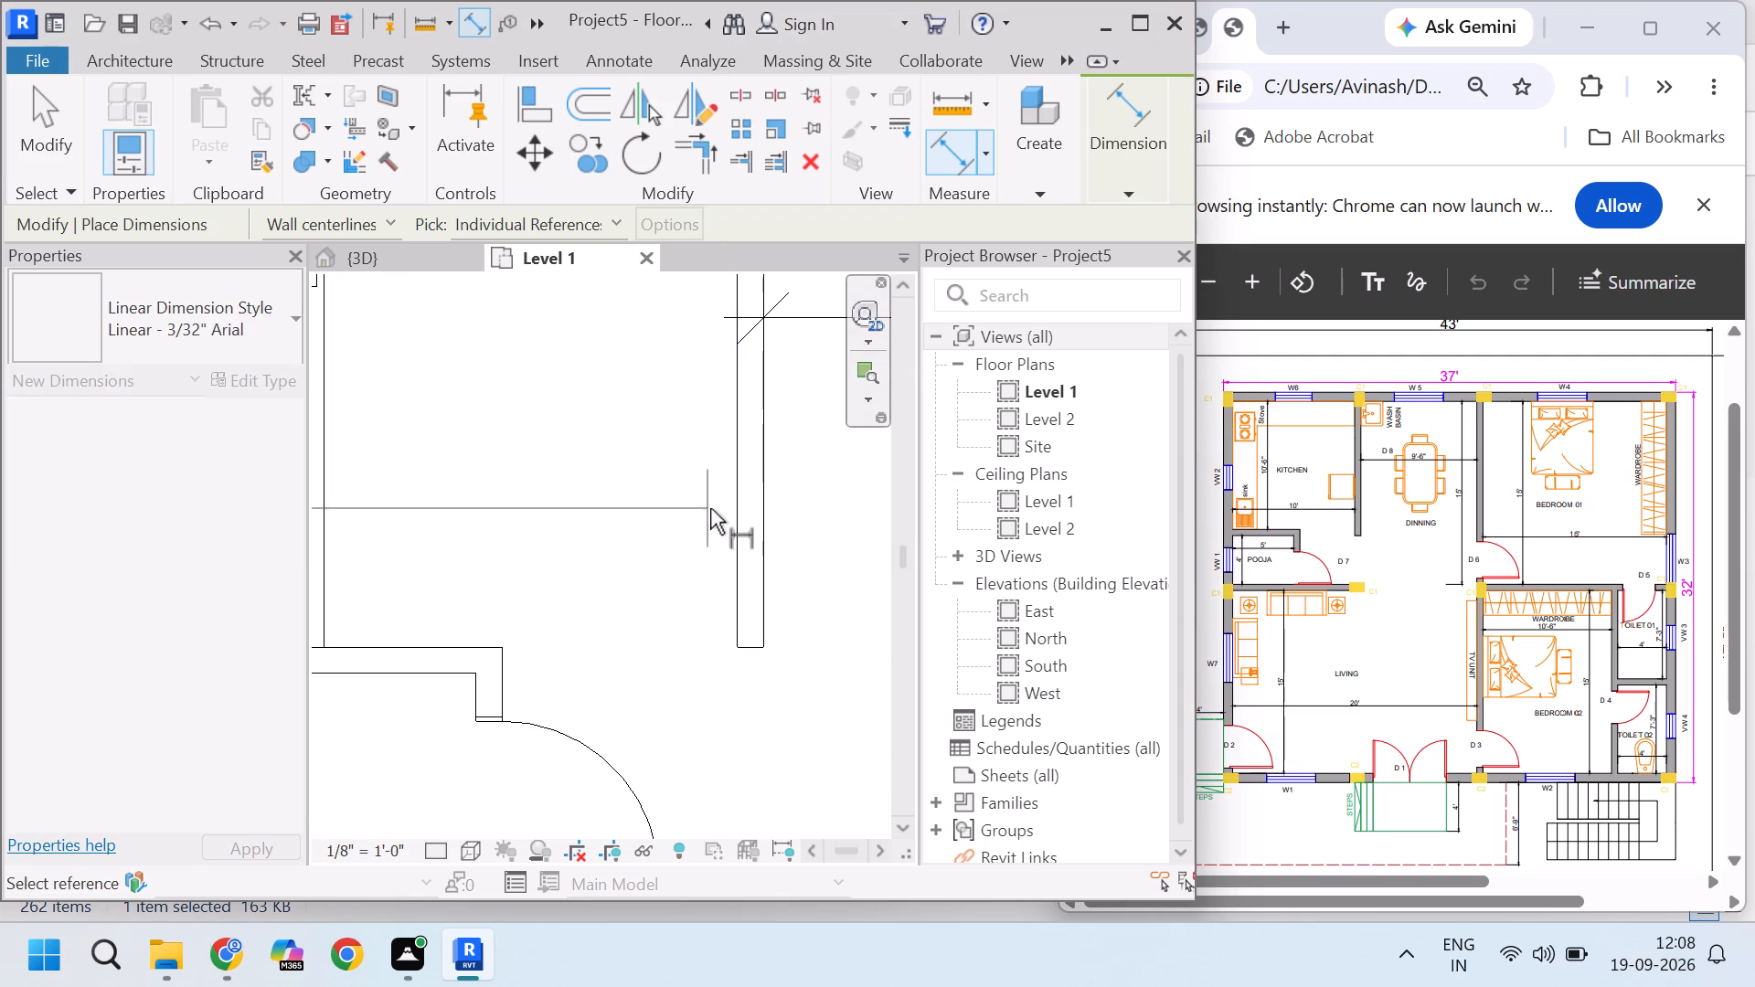
left_click(731, 497)
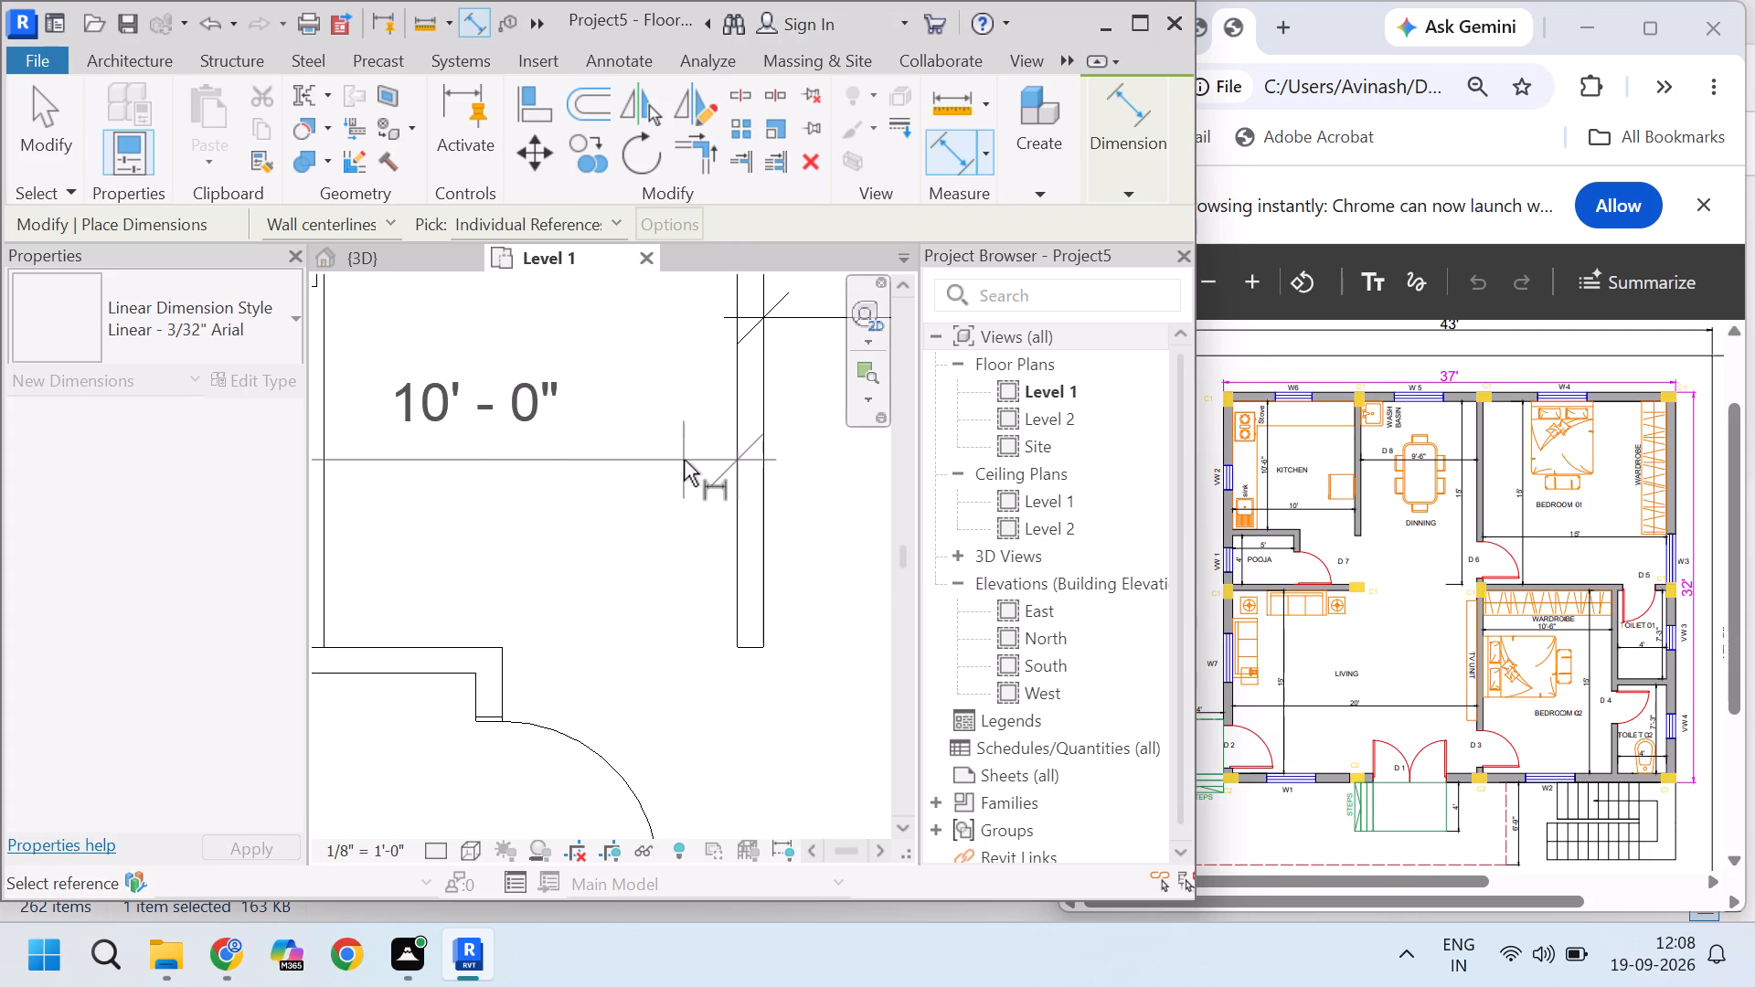
left_click(684, 460)
Add an aligned dimension for the kitchen's depth, from the north exterior wall's inner face to the wall shared with the pooja room.
scroll(681, 452, "down", 6)
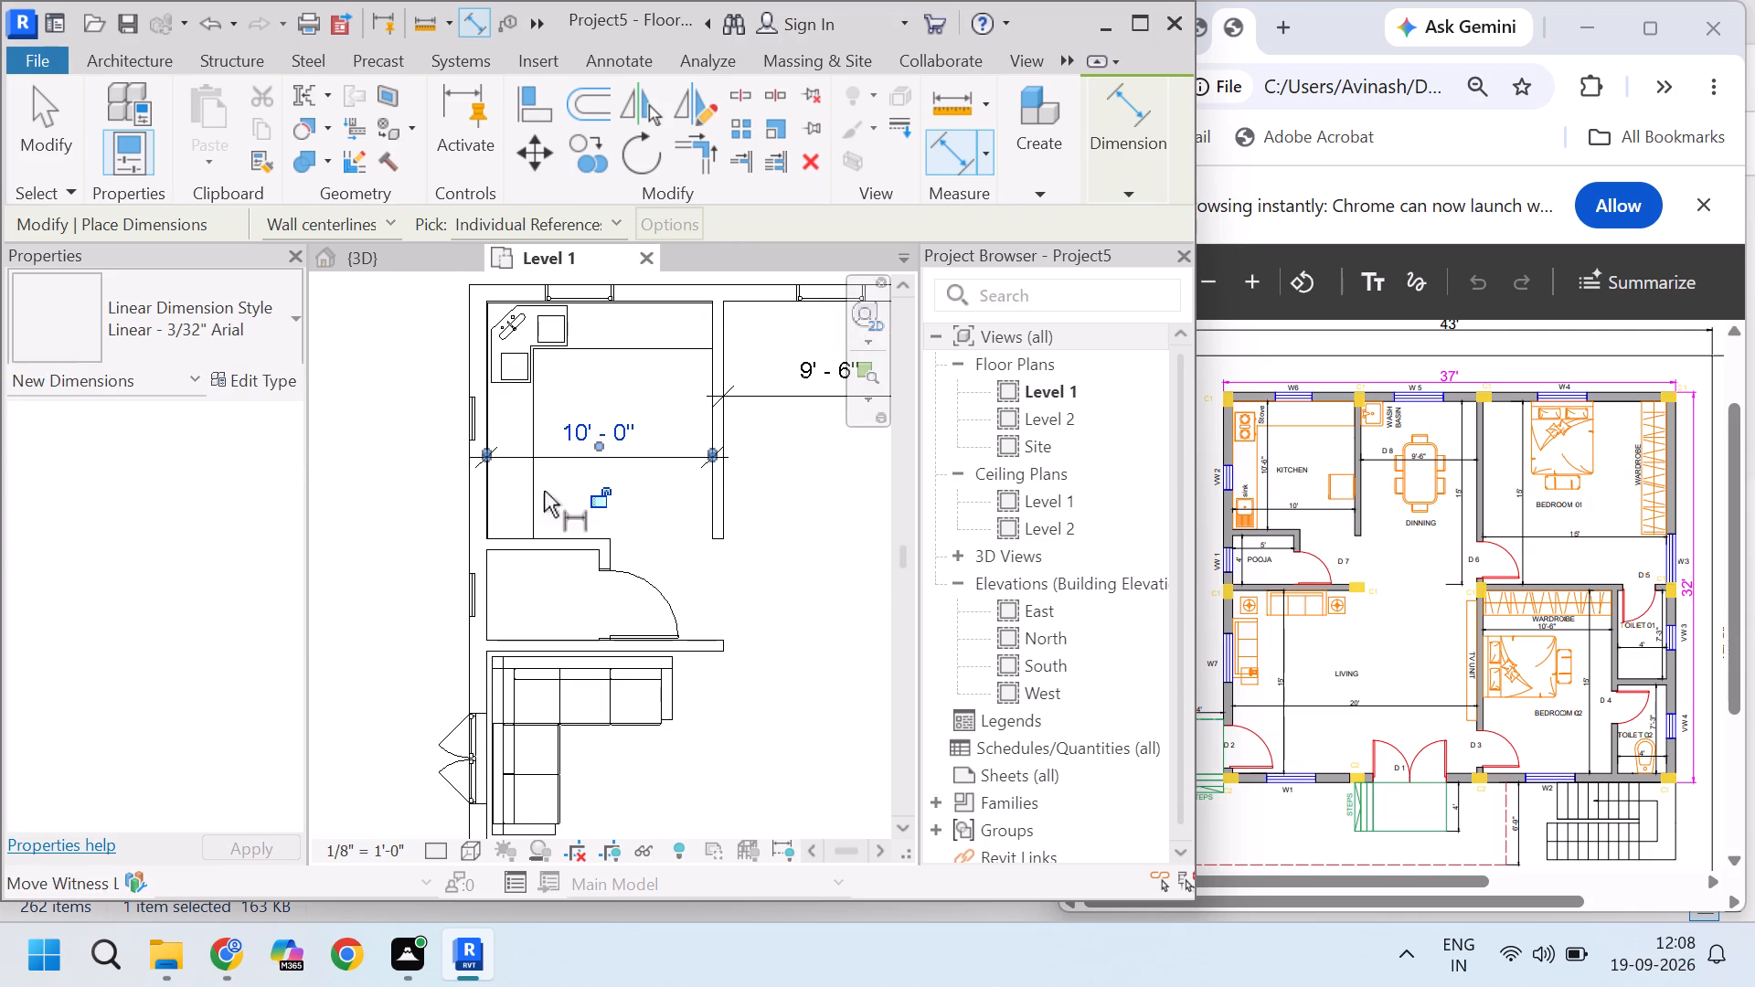
scroll(579, 510, "down", 4)
scroll(545, 417, "up", 13)
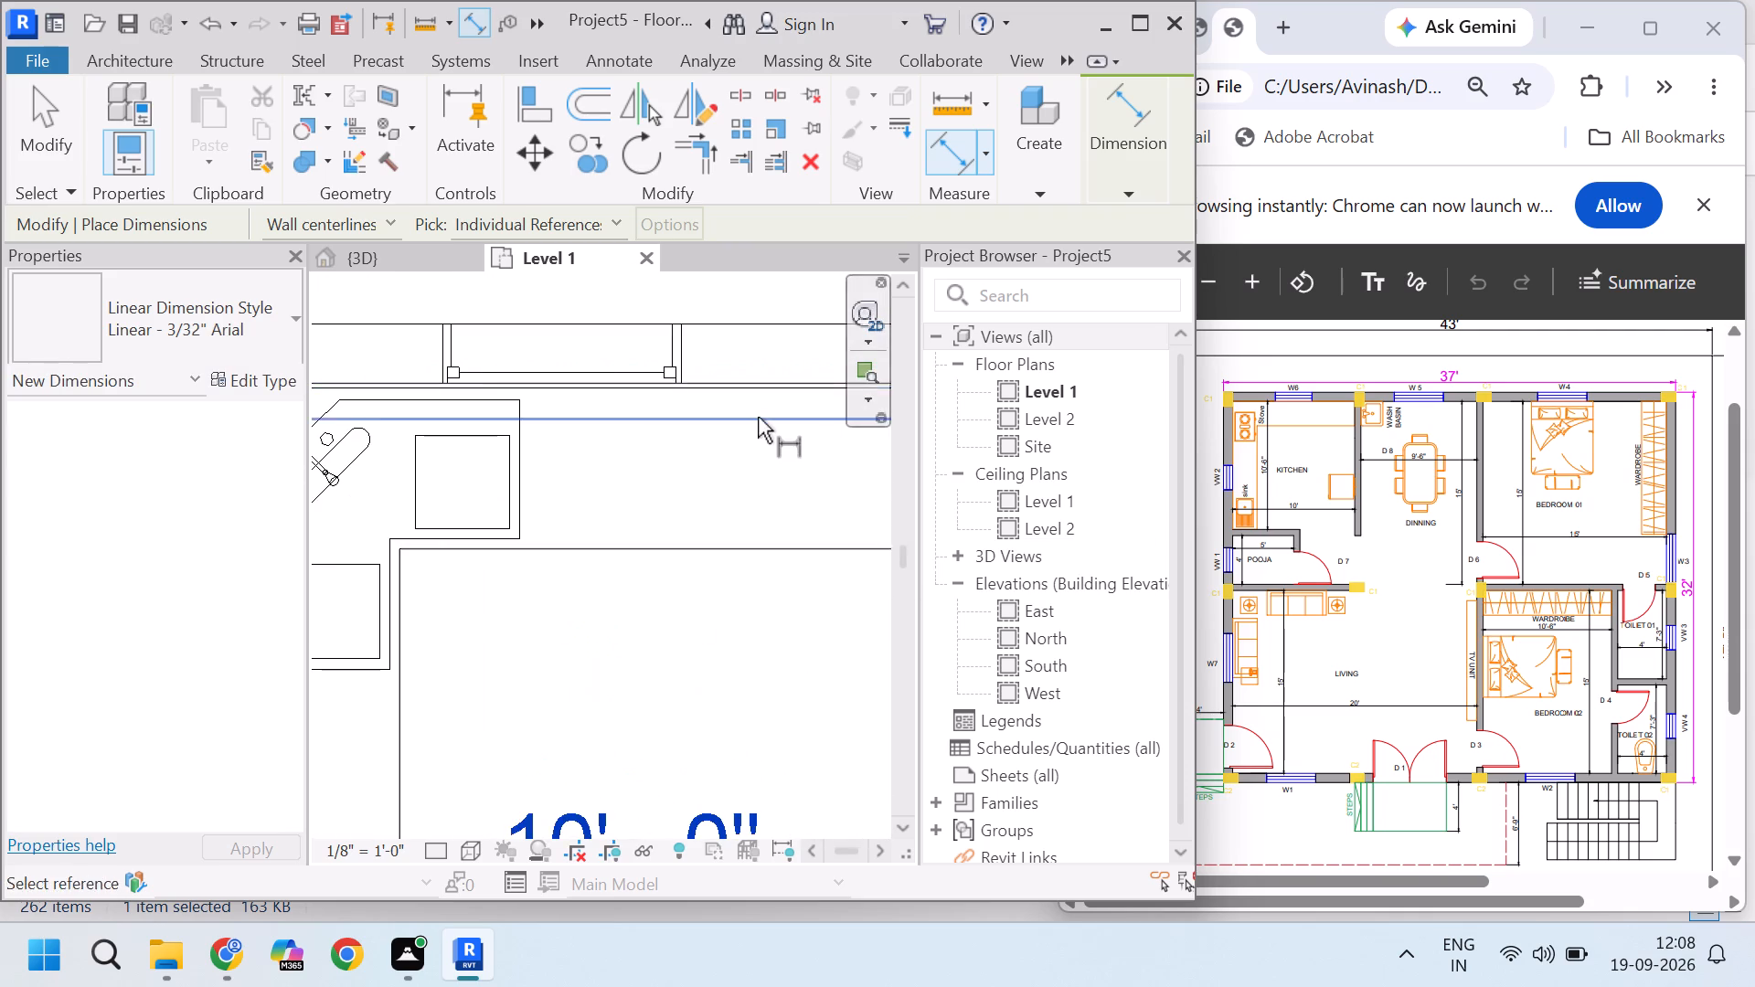
scroll(758, 417, "down", 4)
scroll(486, 385, "up", 4)
scroll(566, 417, "up", 4)
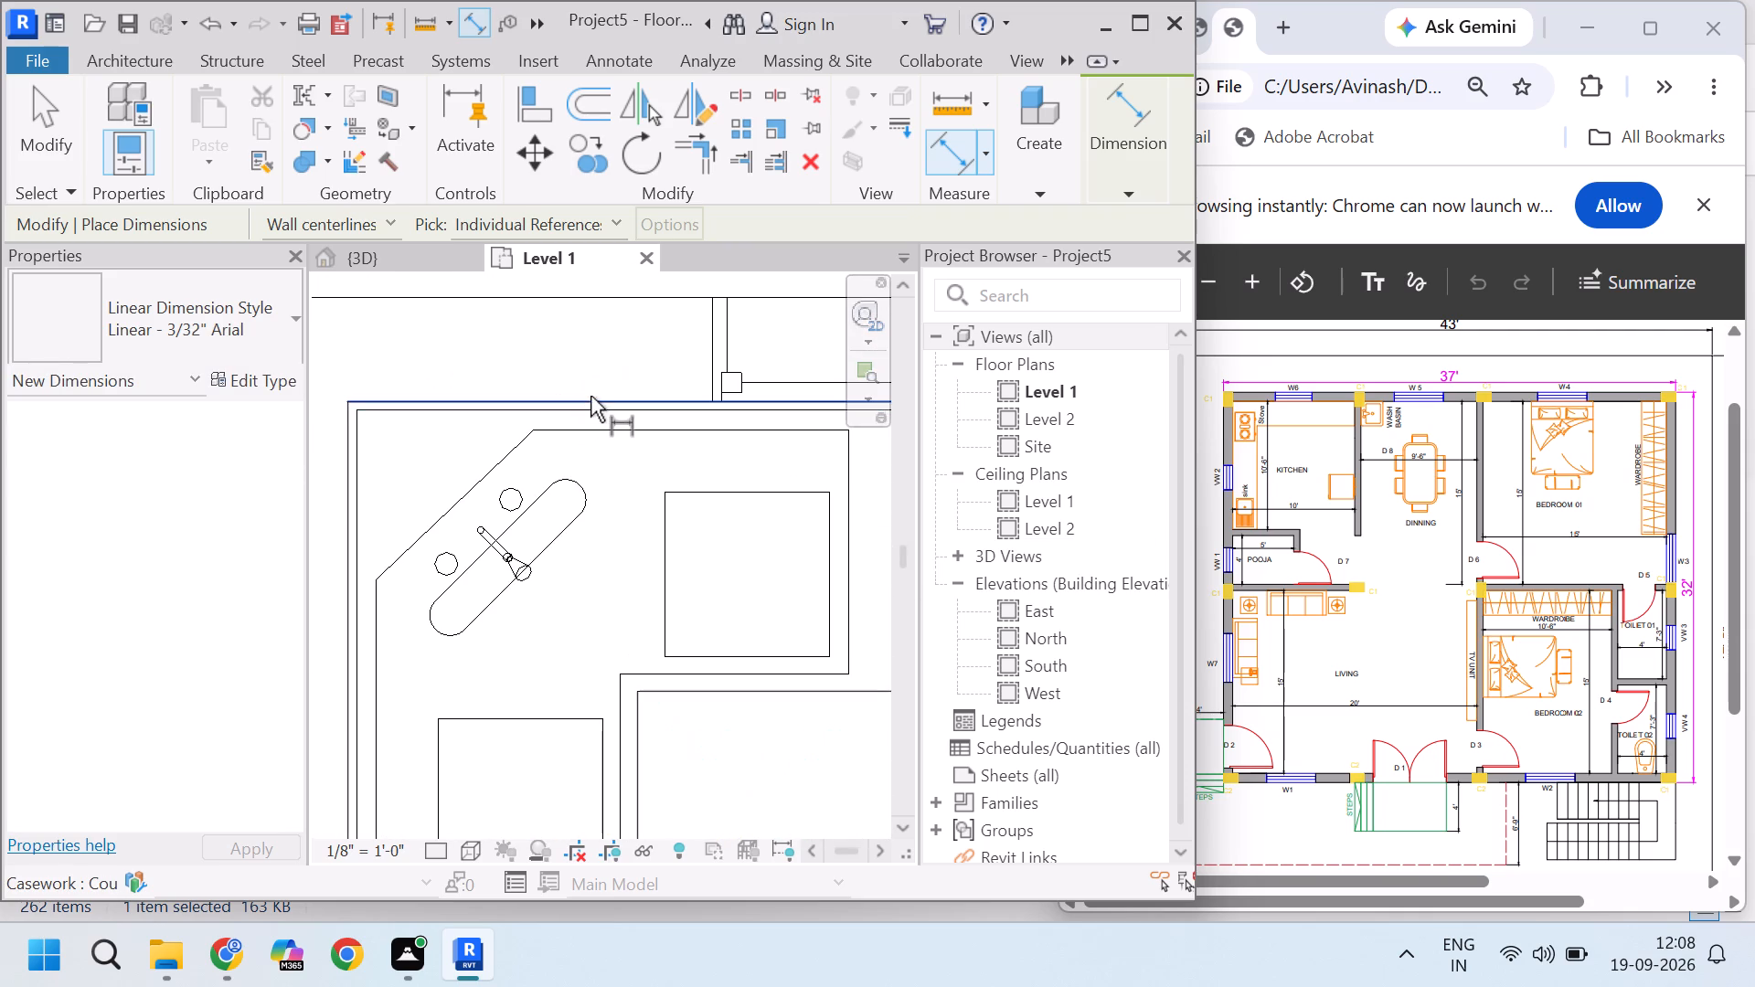
left_click(590, 396)
scroll(727, 301, "down", 6)
scroll(624, 377, "down", 5)
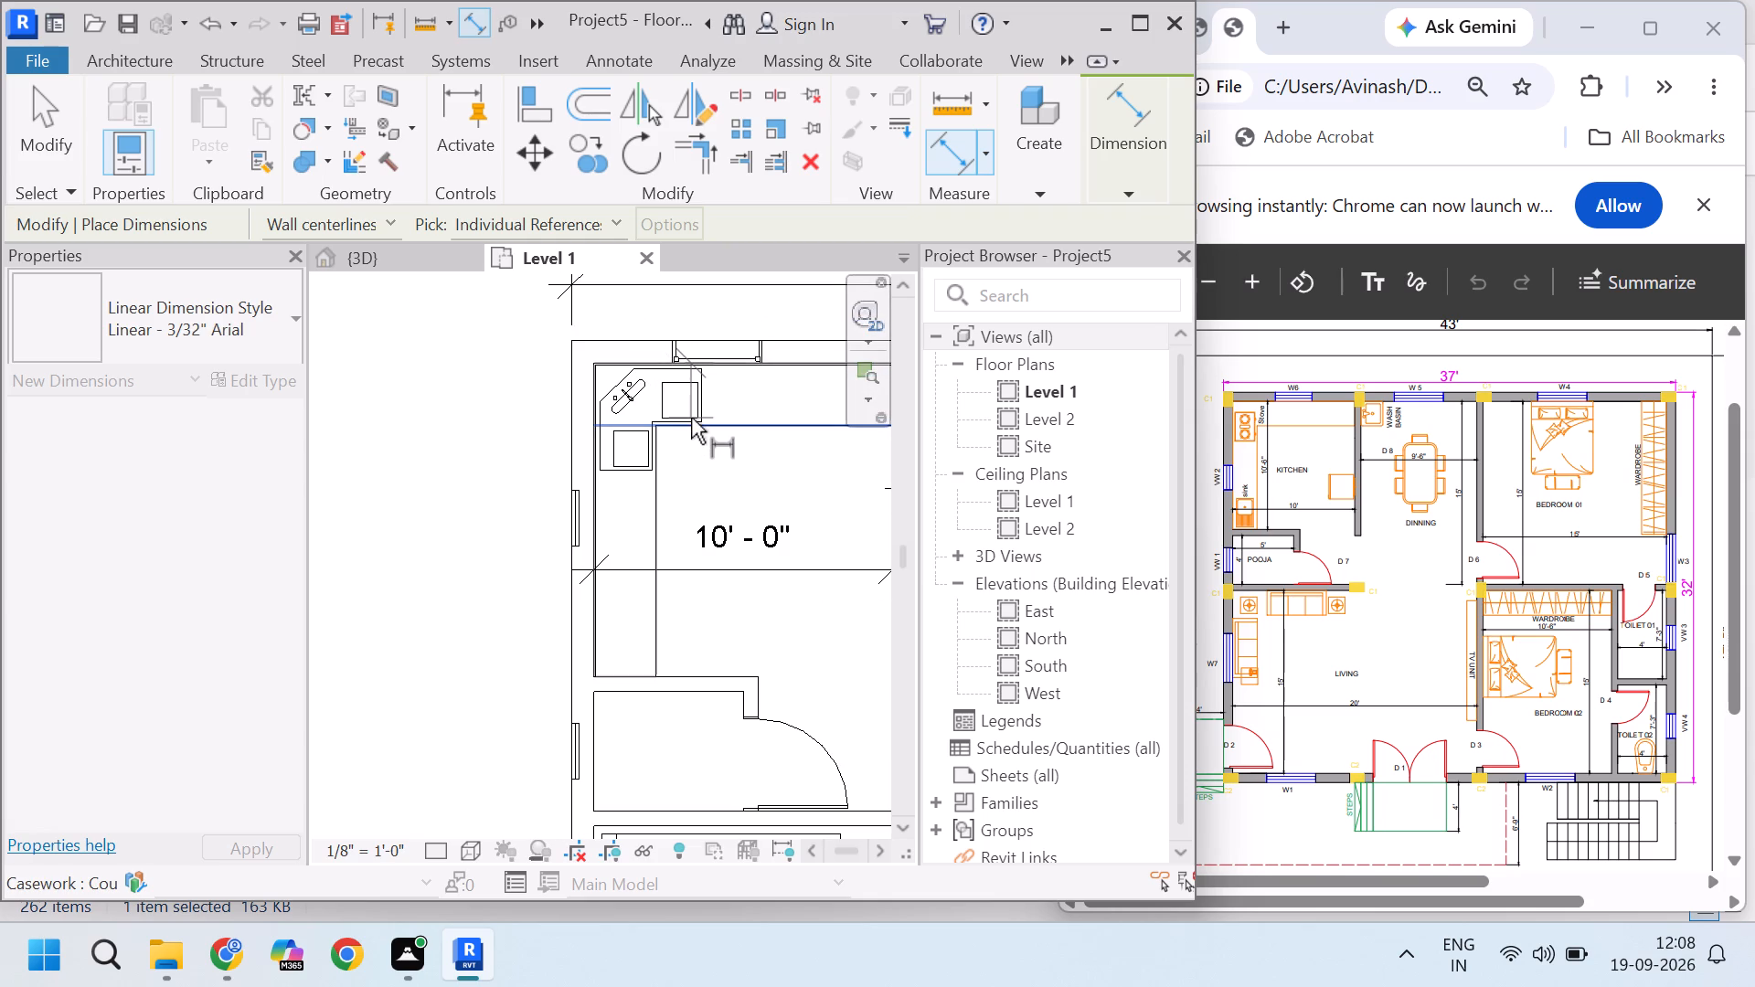
scroll(693, 462, "up", 4)
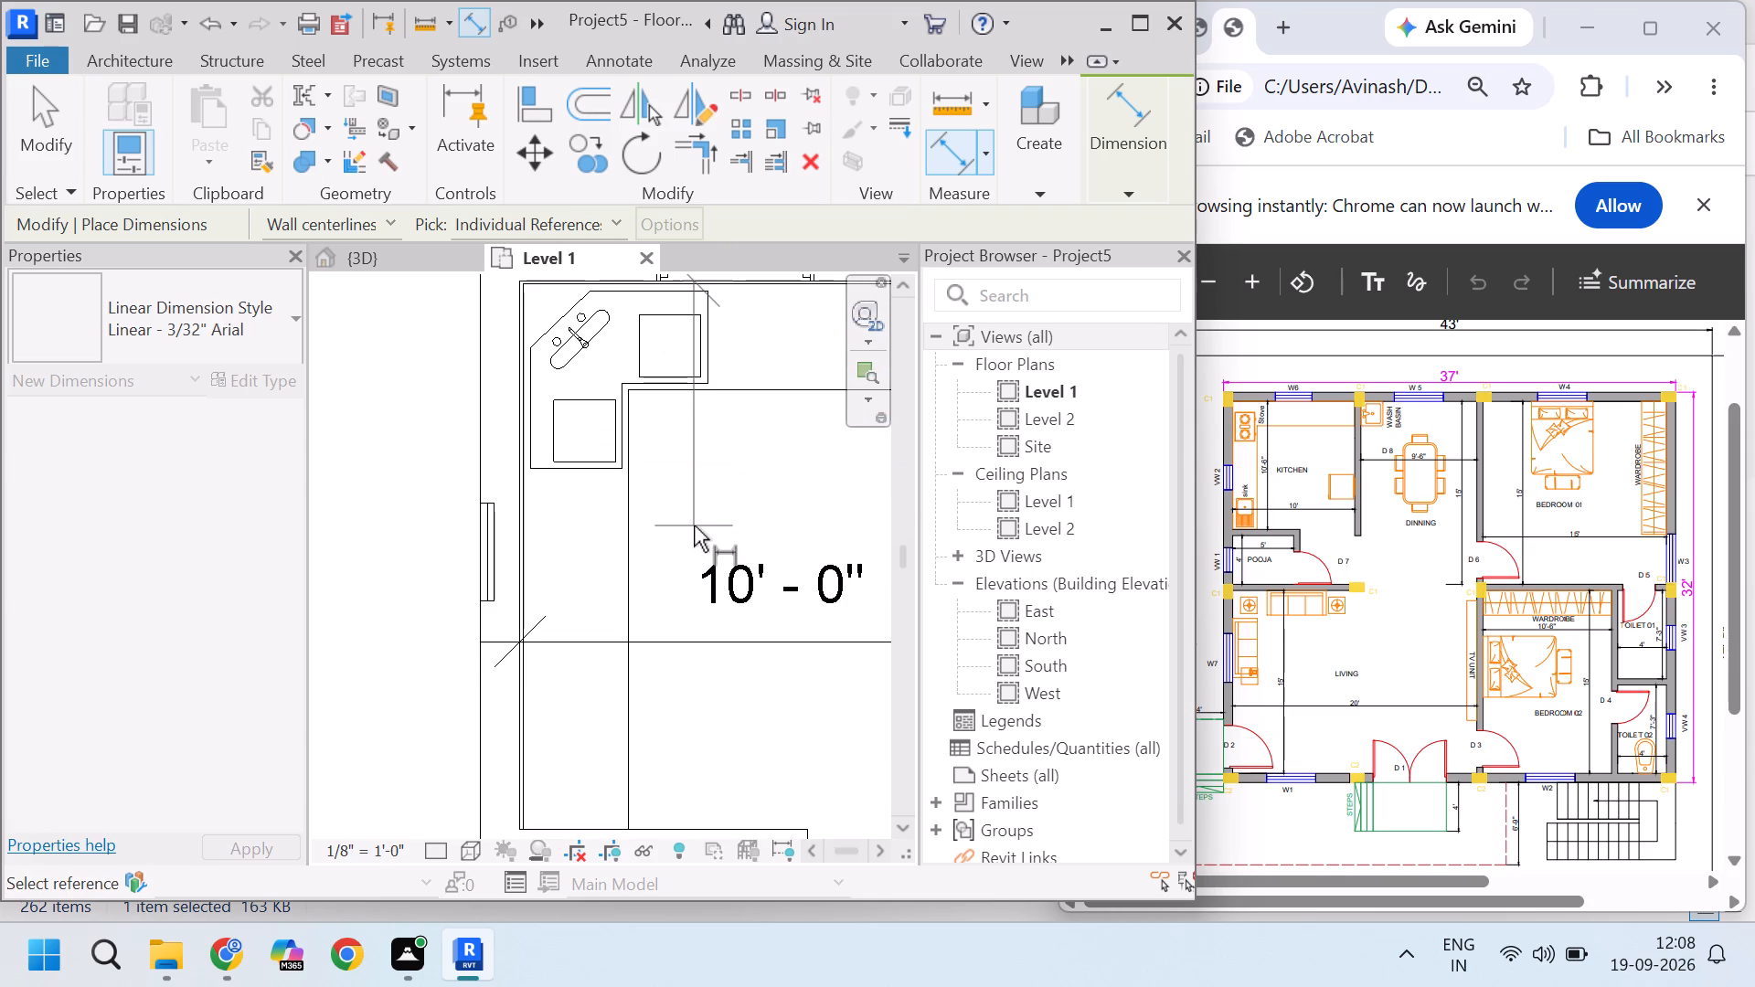
scroll(694, 525, "down", 4)
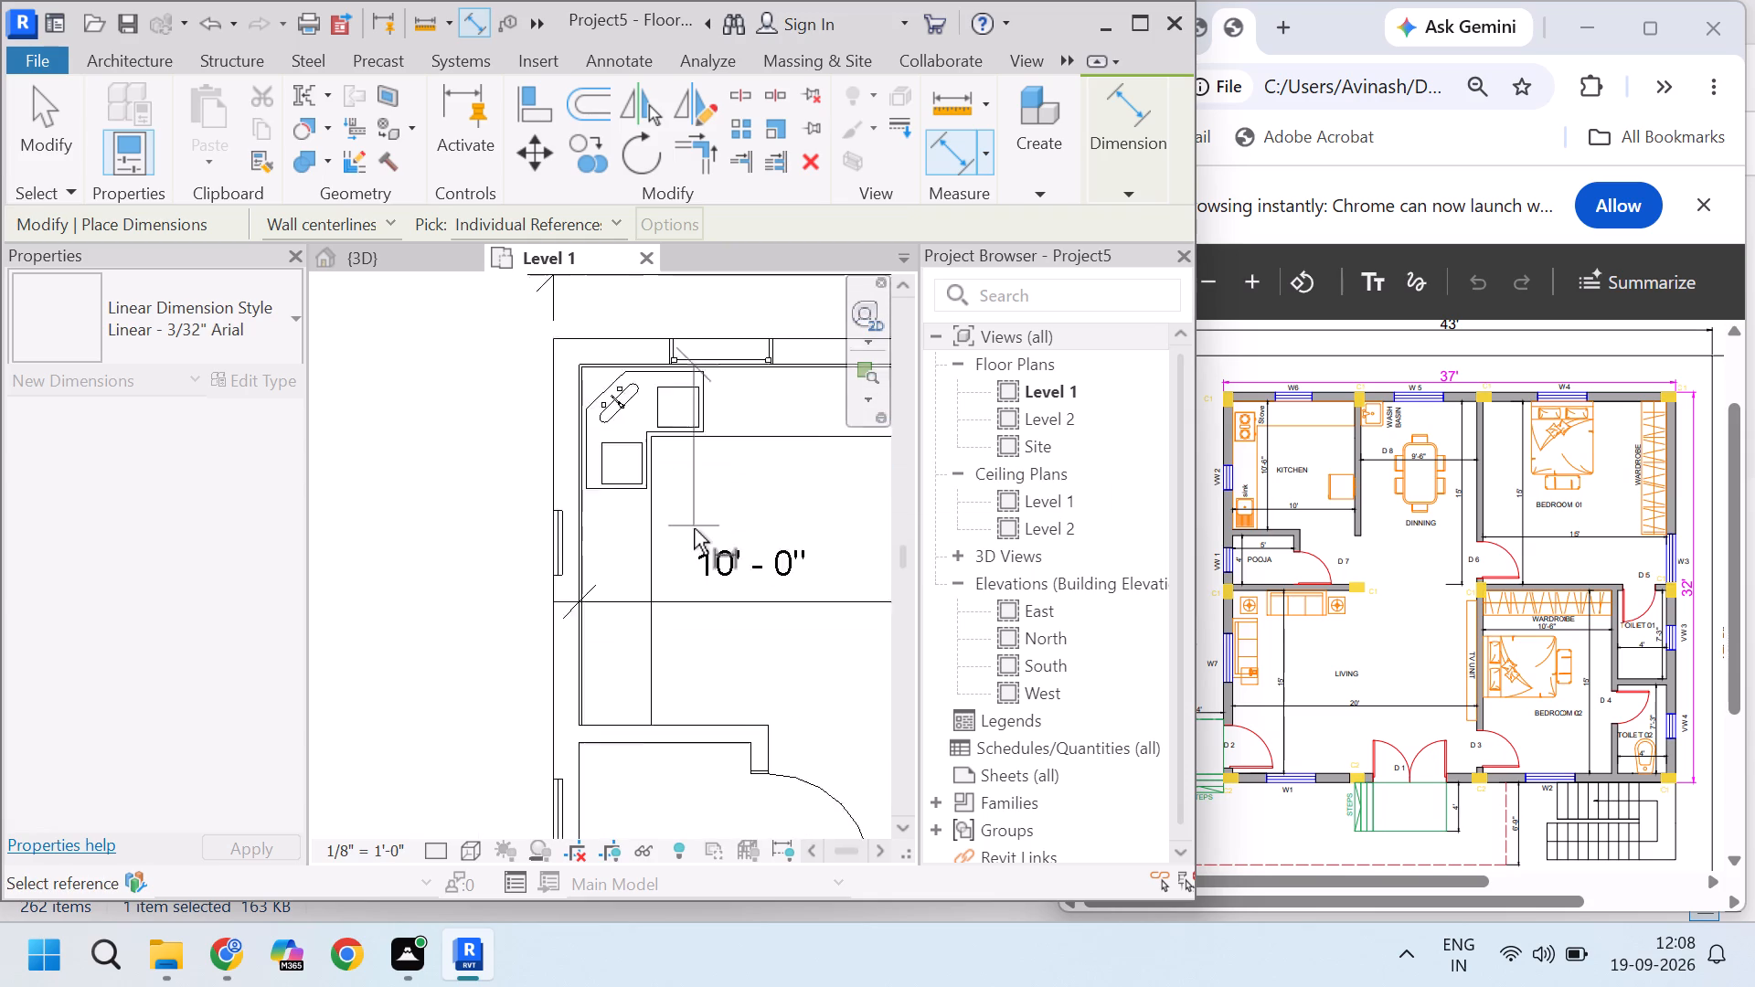
scroll(755, 670, "up", 4)
key("Tab")
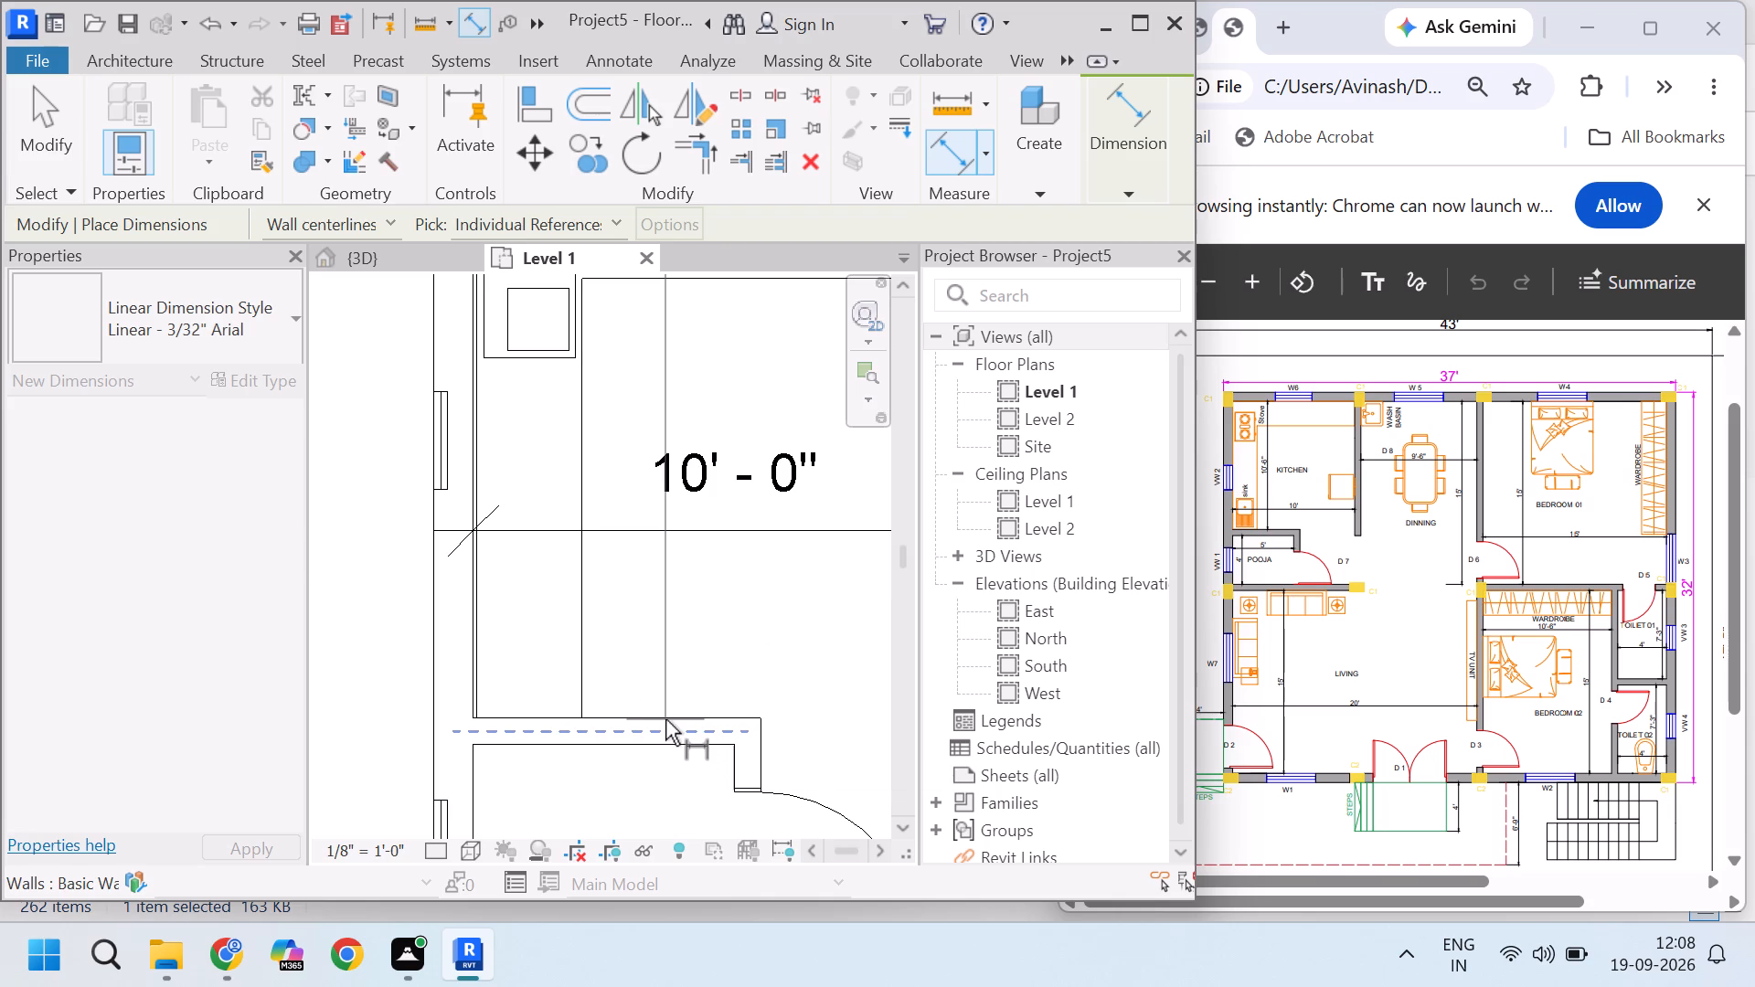
left_click(665, 719)
scroll(652, 657, "down", 3)
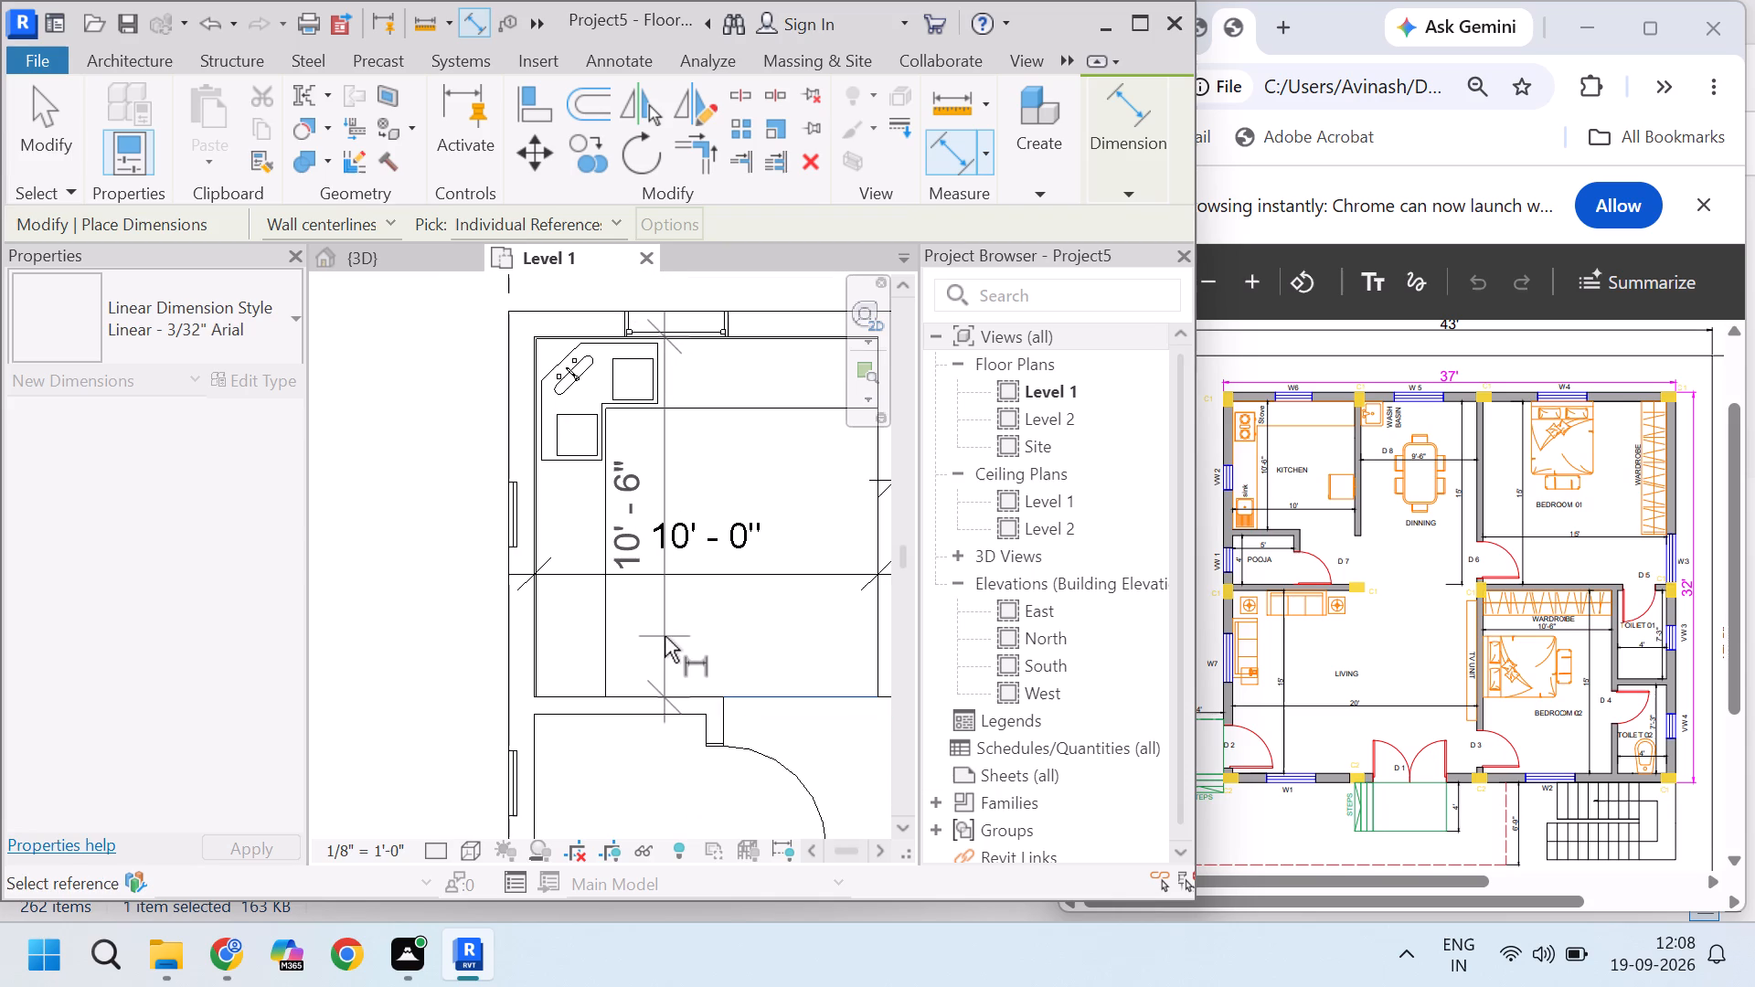
scroll(665, 636, "up", 3)
scroll(665, 636, "down", 2)
left_click(649, 636)
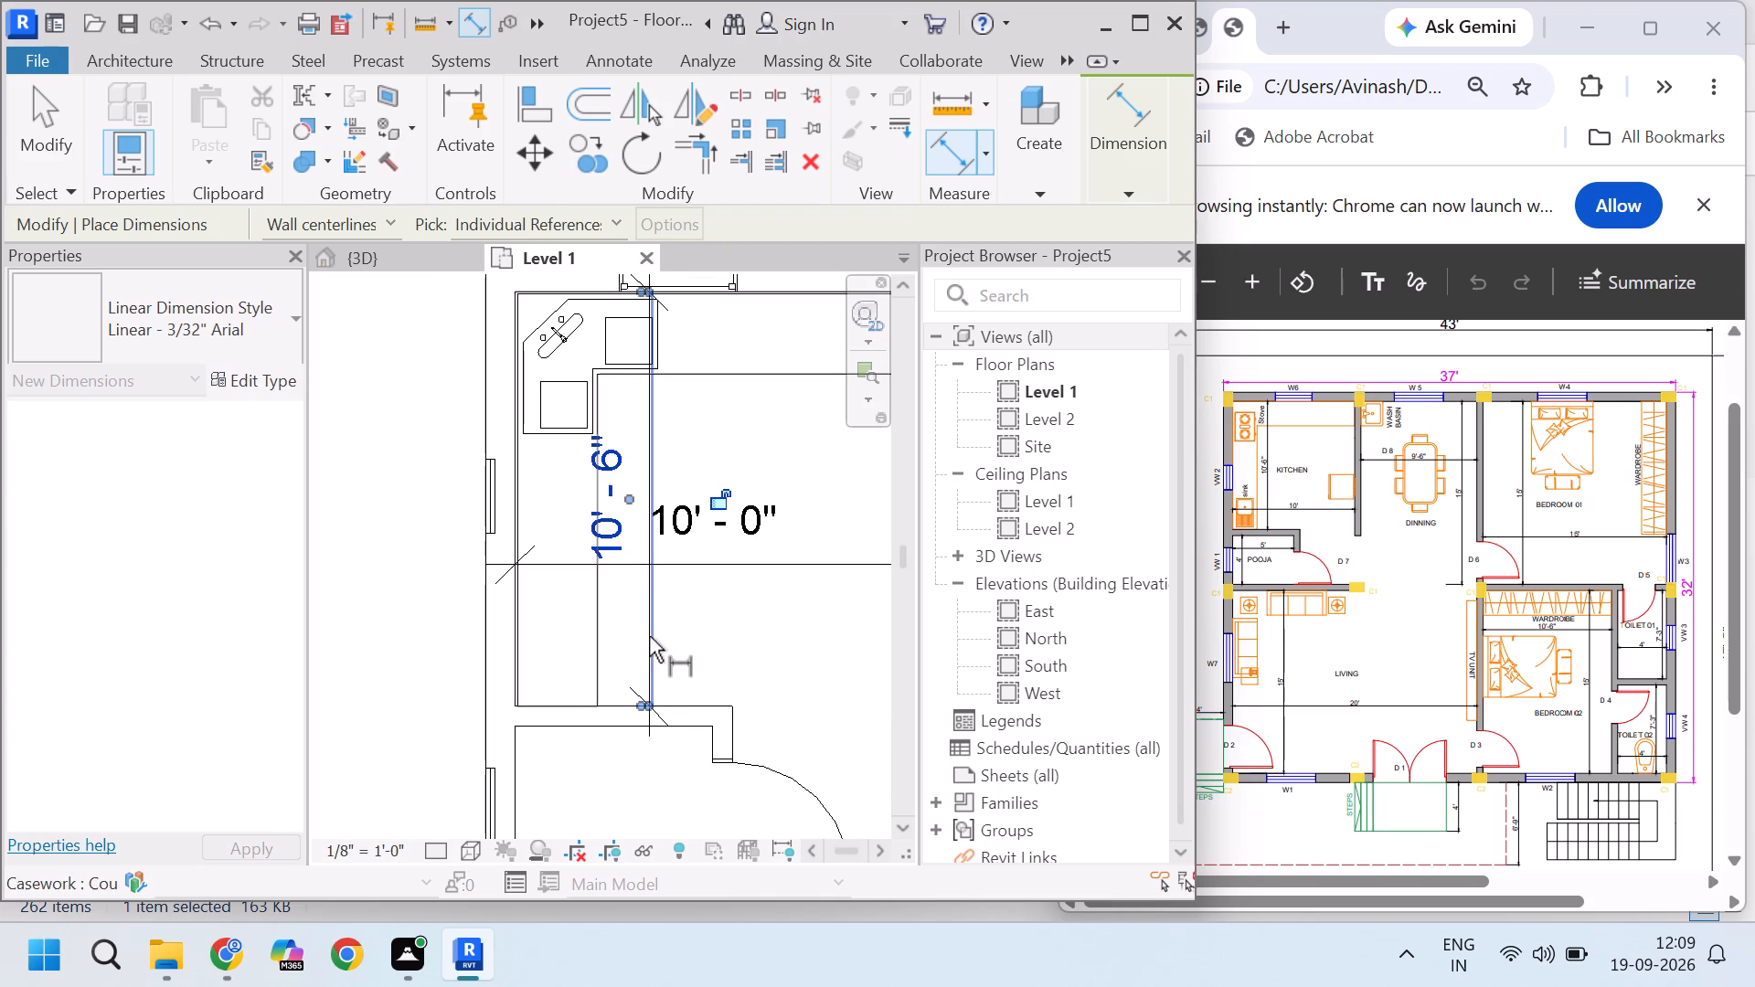
key("Escape")
Add an aligned dimension across the pooja room's clear width, from the west exterior wall's inner face to its short east wall.
scroll(582, 582, "down", 6)
scroll(641, 545, "up", 2)
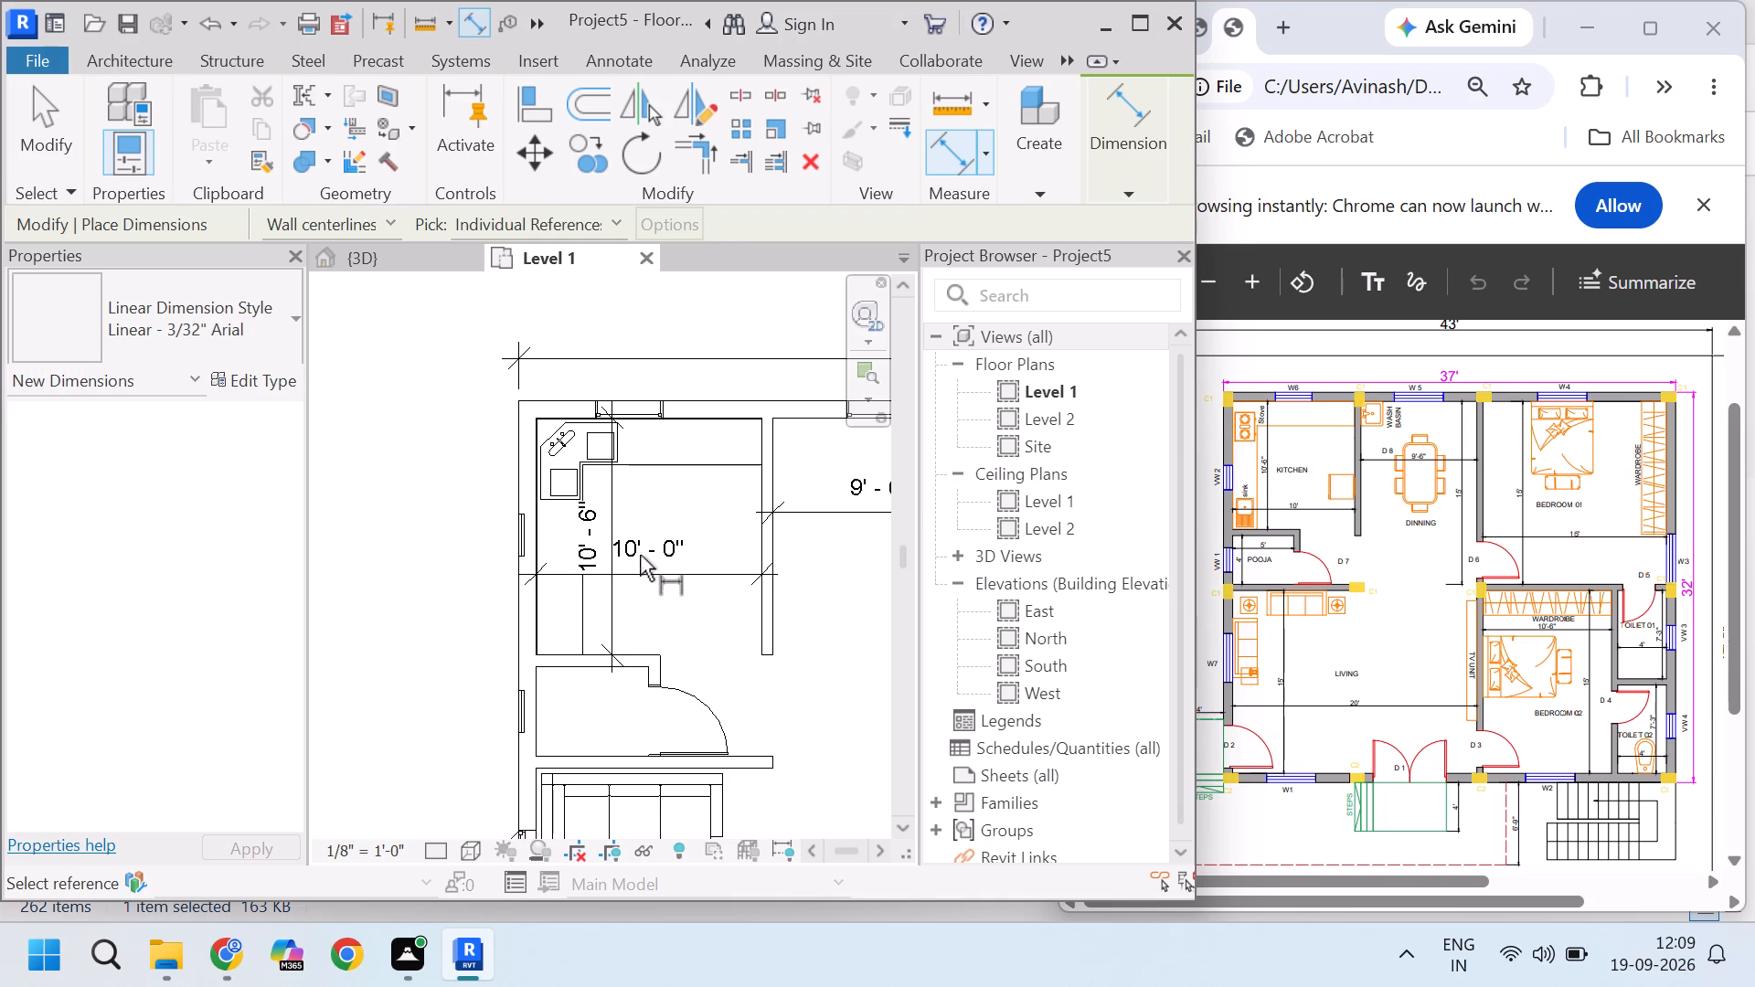
scroll(593, 613, "up", 6)
scroll(557, 550, "down", 3)
scroll(569, 662, "up", 4)
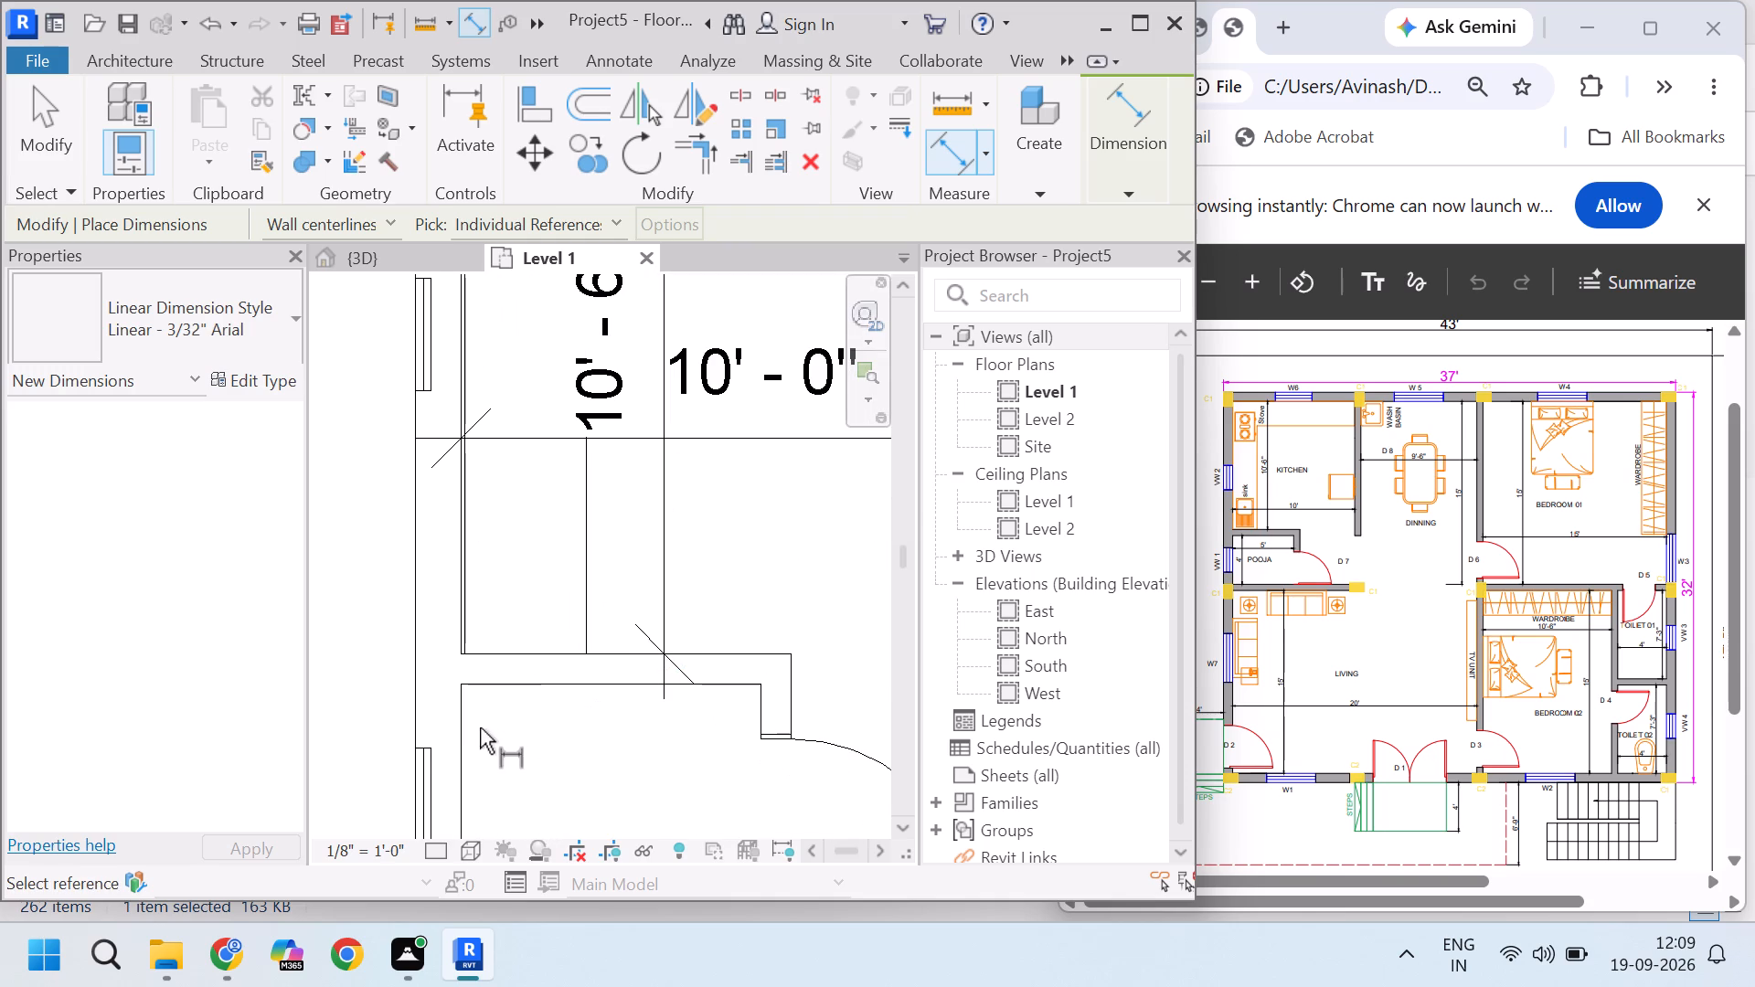
key("Tab")
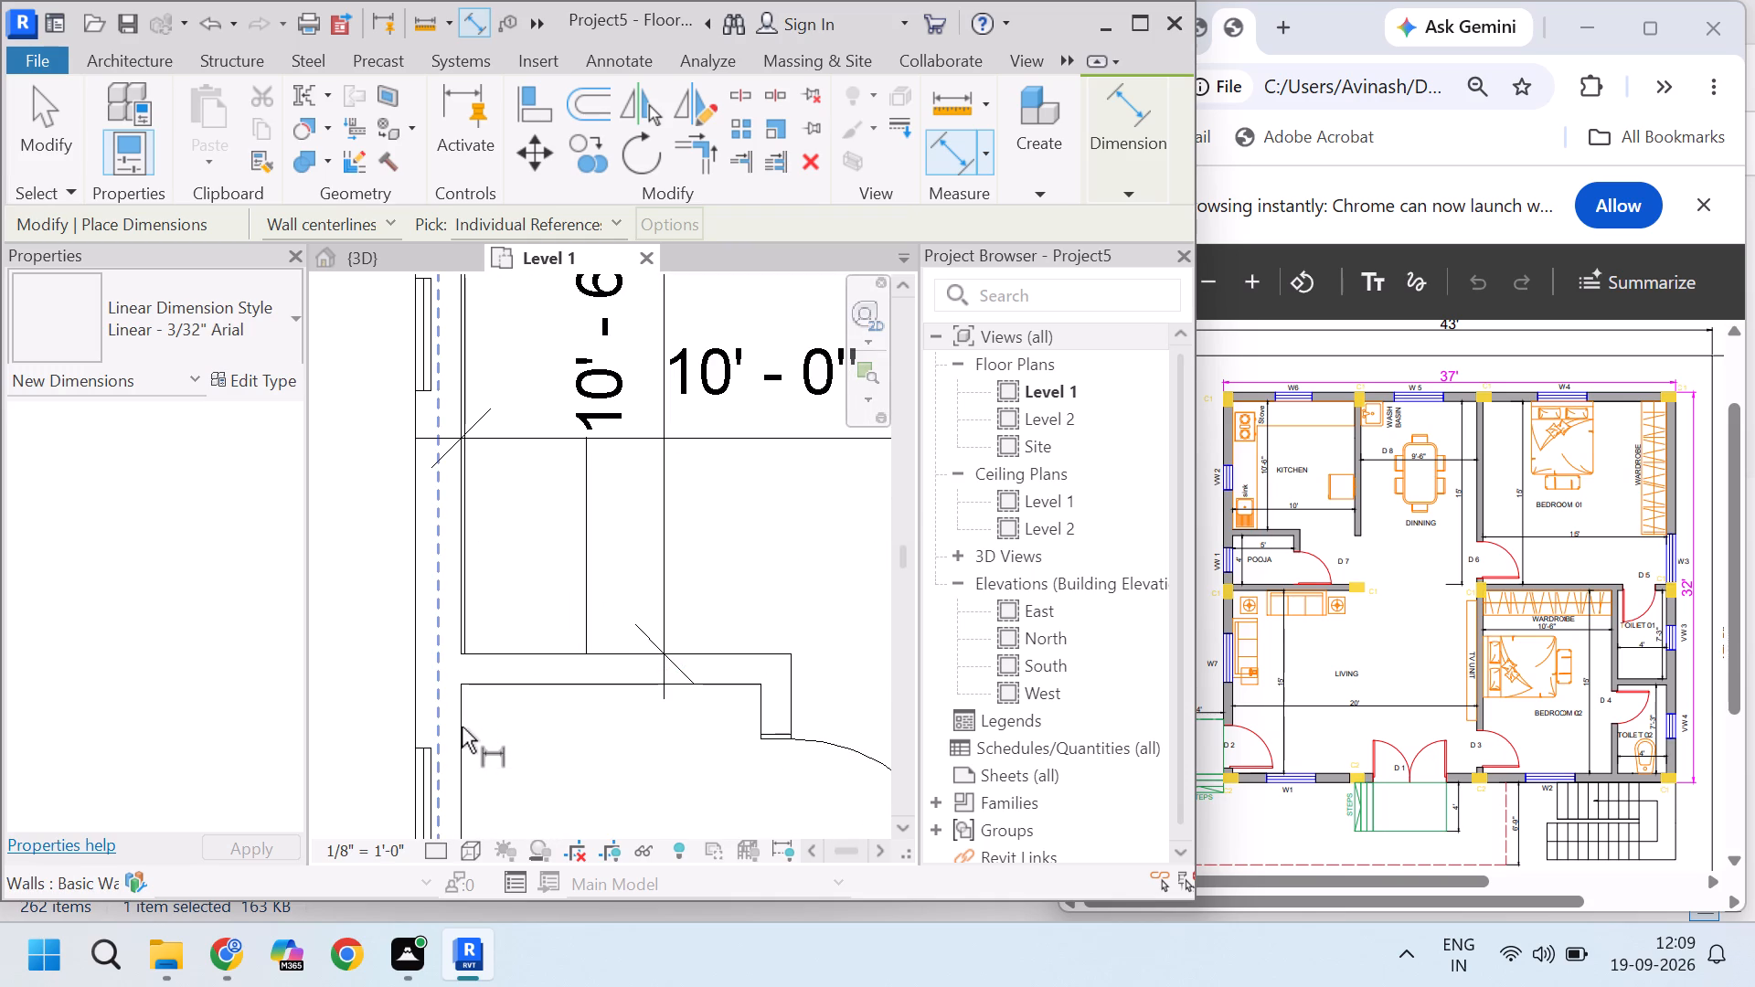
left_click(462, 727)
key("Tab")
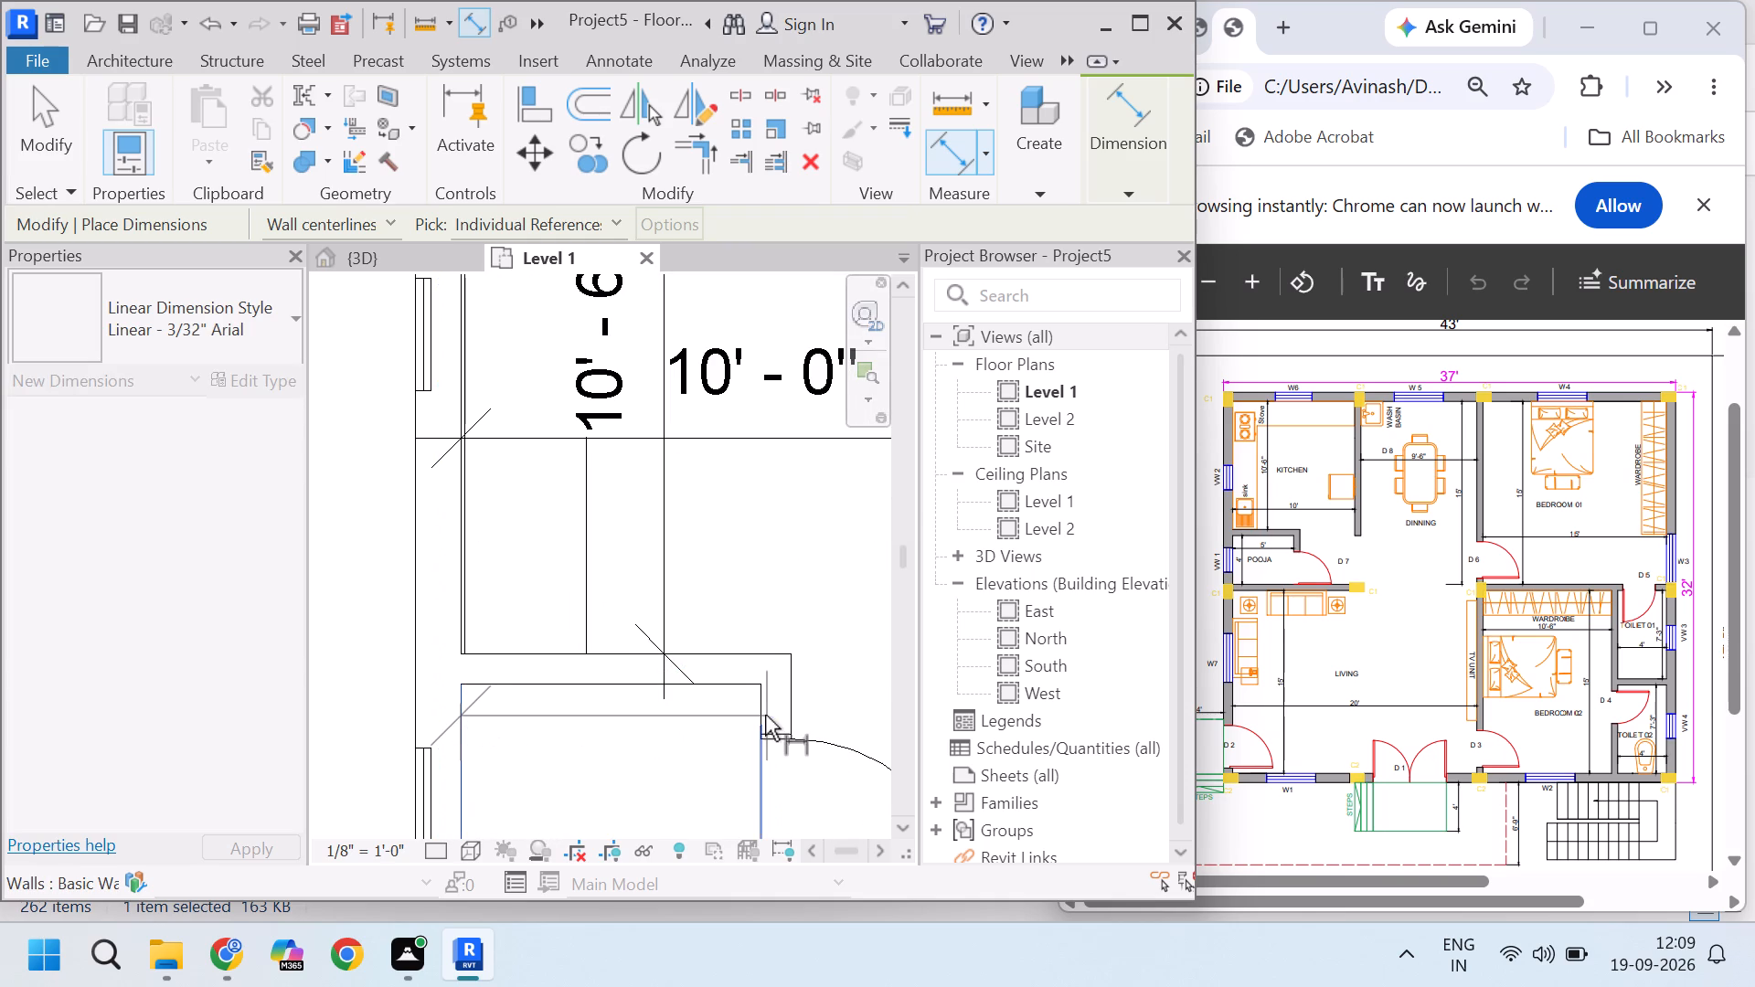
left_click(758, 696)
scroll(669, 742, "down", 6)
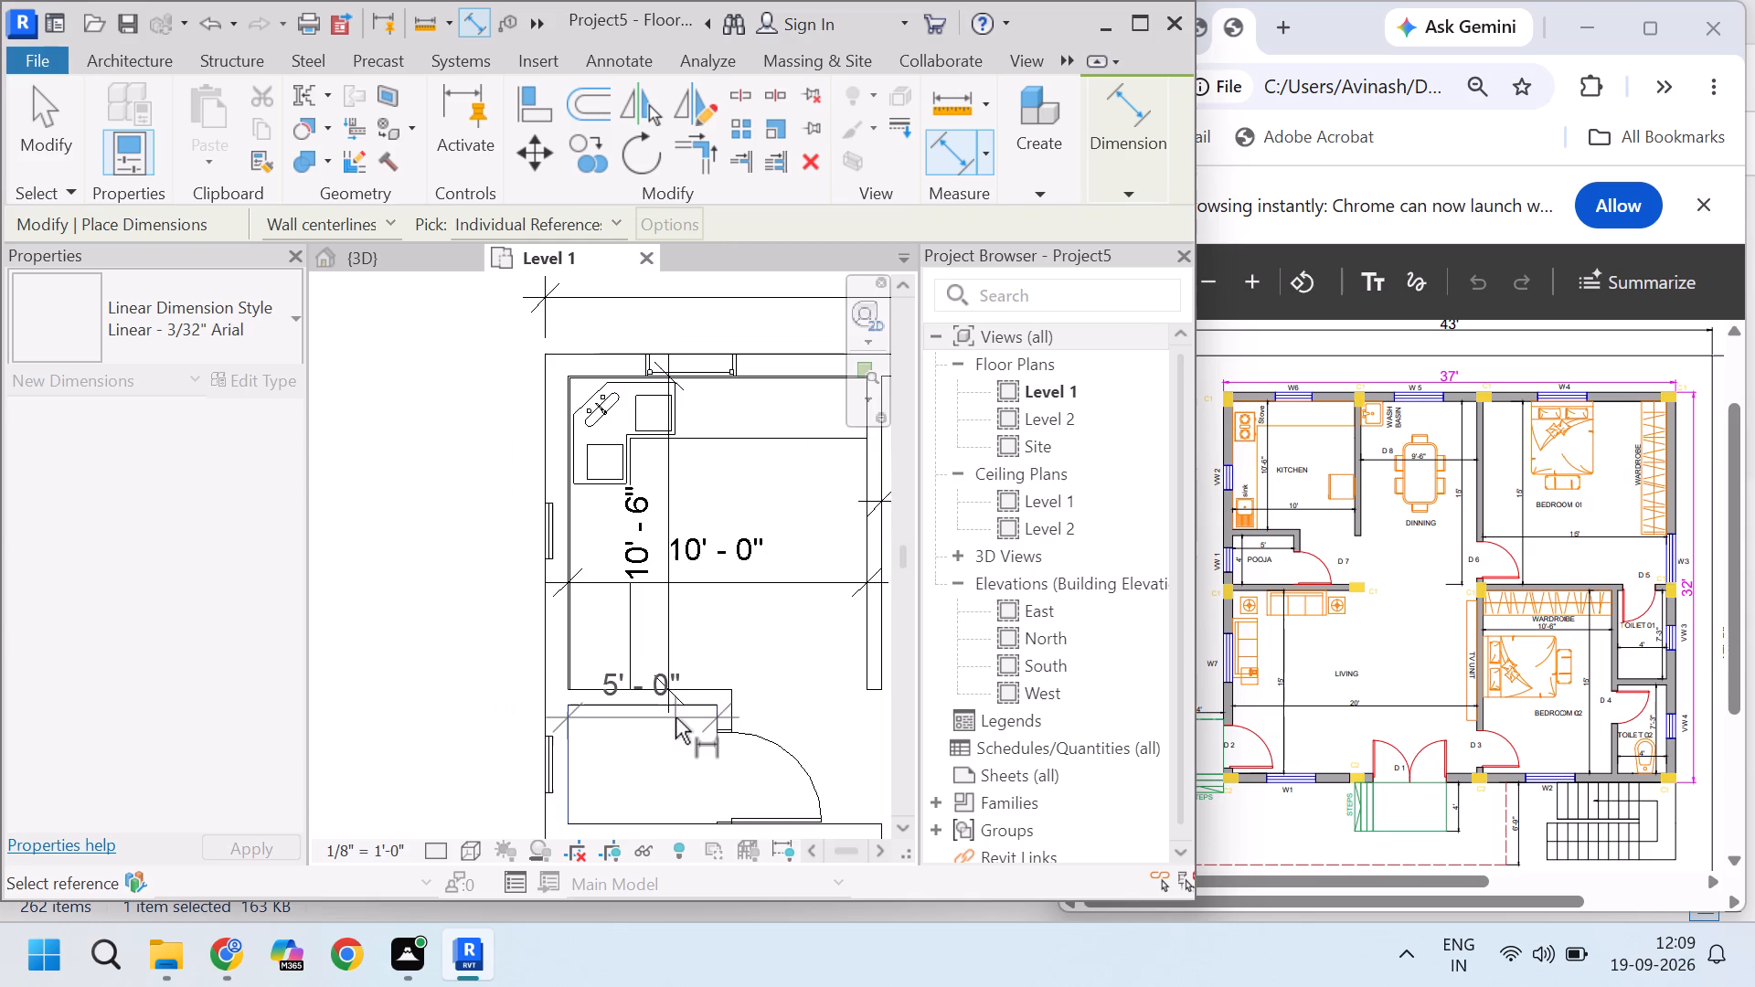
scroll(678, 727, "up", 5)
scroll(685, 642, "down", 4)
scroll(687, 726, "up", 4)
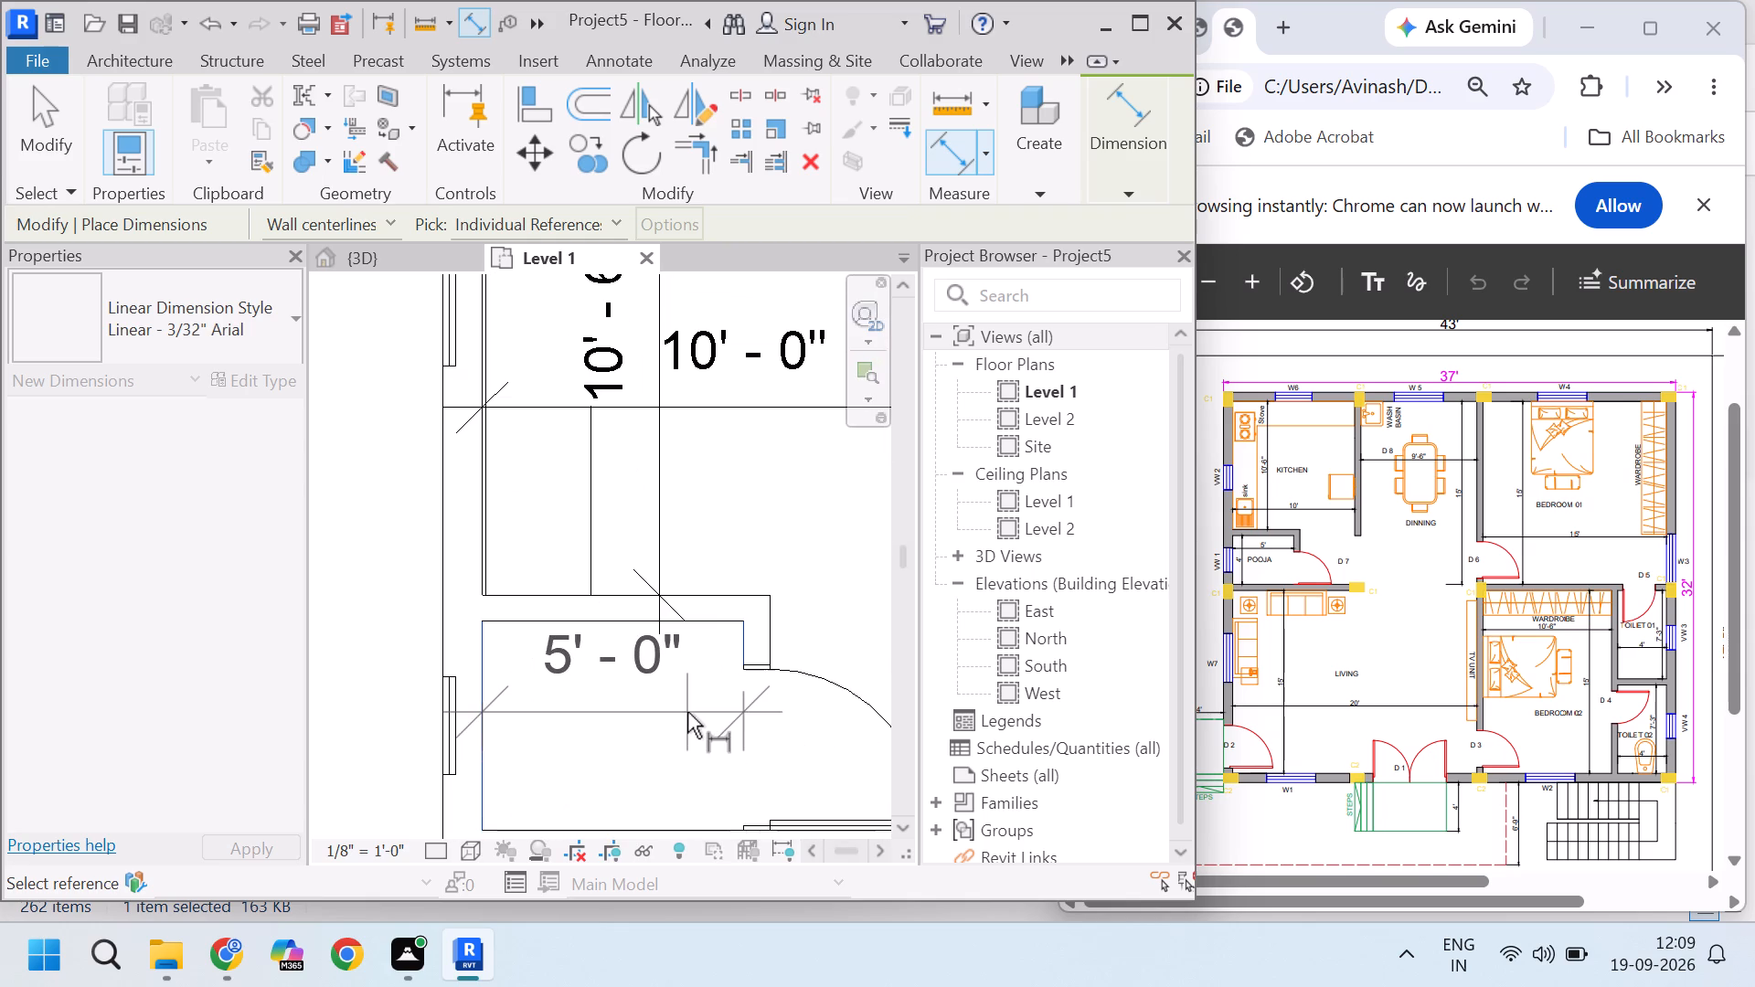
left_click(687, 712)
Add an aligned dimension for the pooja room's clear depth, between the inner faces of its north and south walls.
scroll(685, 529, "down", 3)
scroll(671, 668, "up", 3)
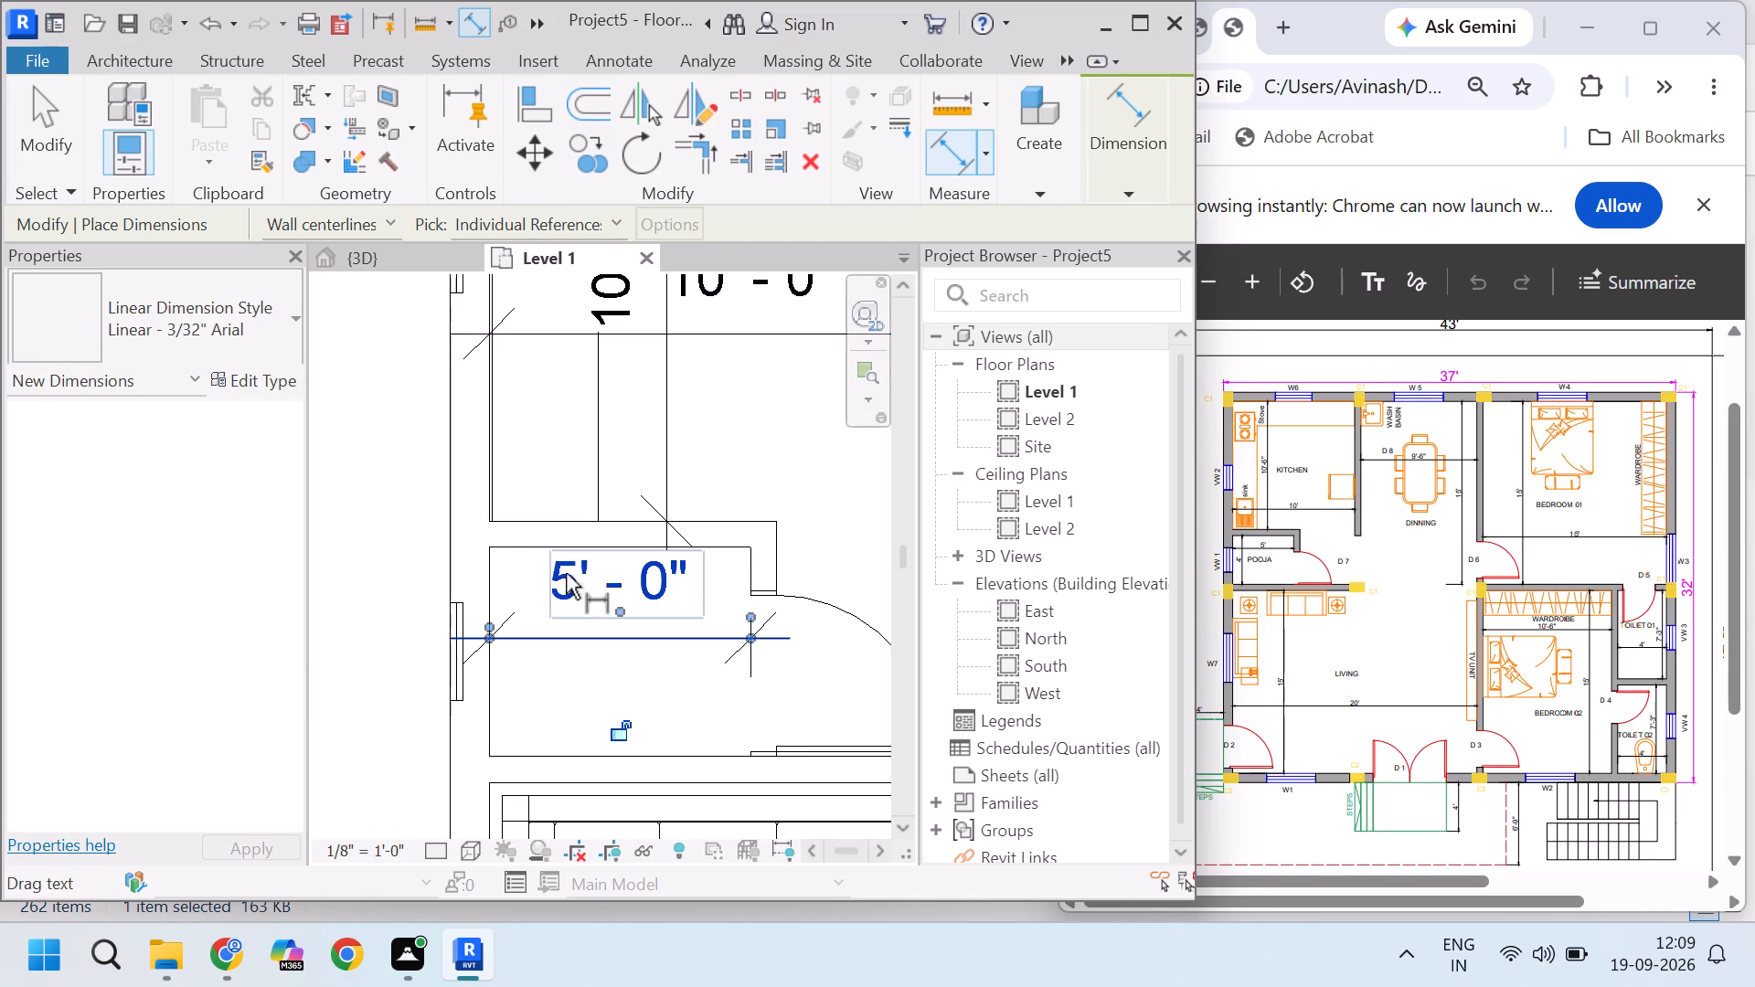
key("Tab")
left_click(520, 549)
scroll(520, 549, "down", 4)
scroll(549, 629, "up", 3)
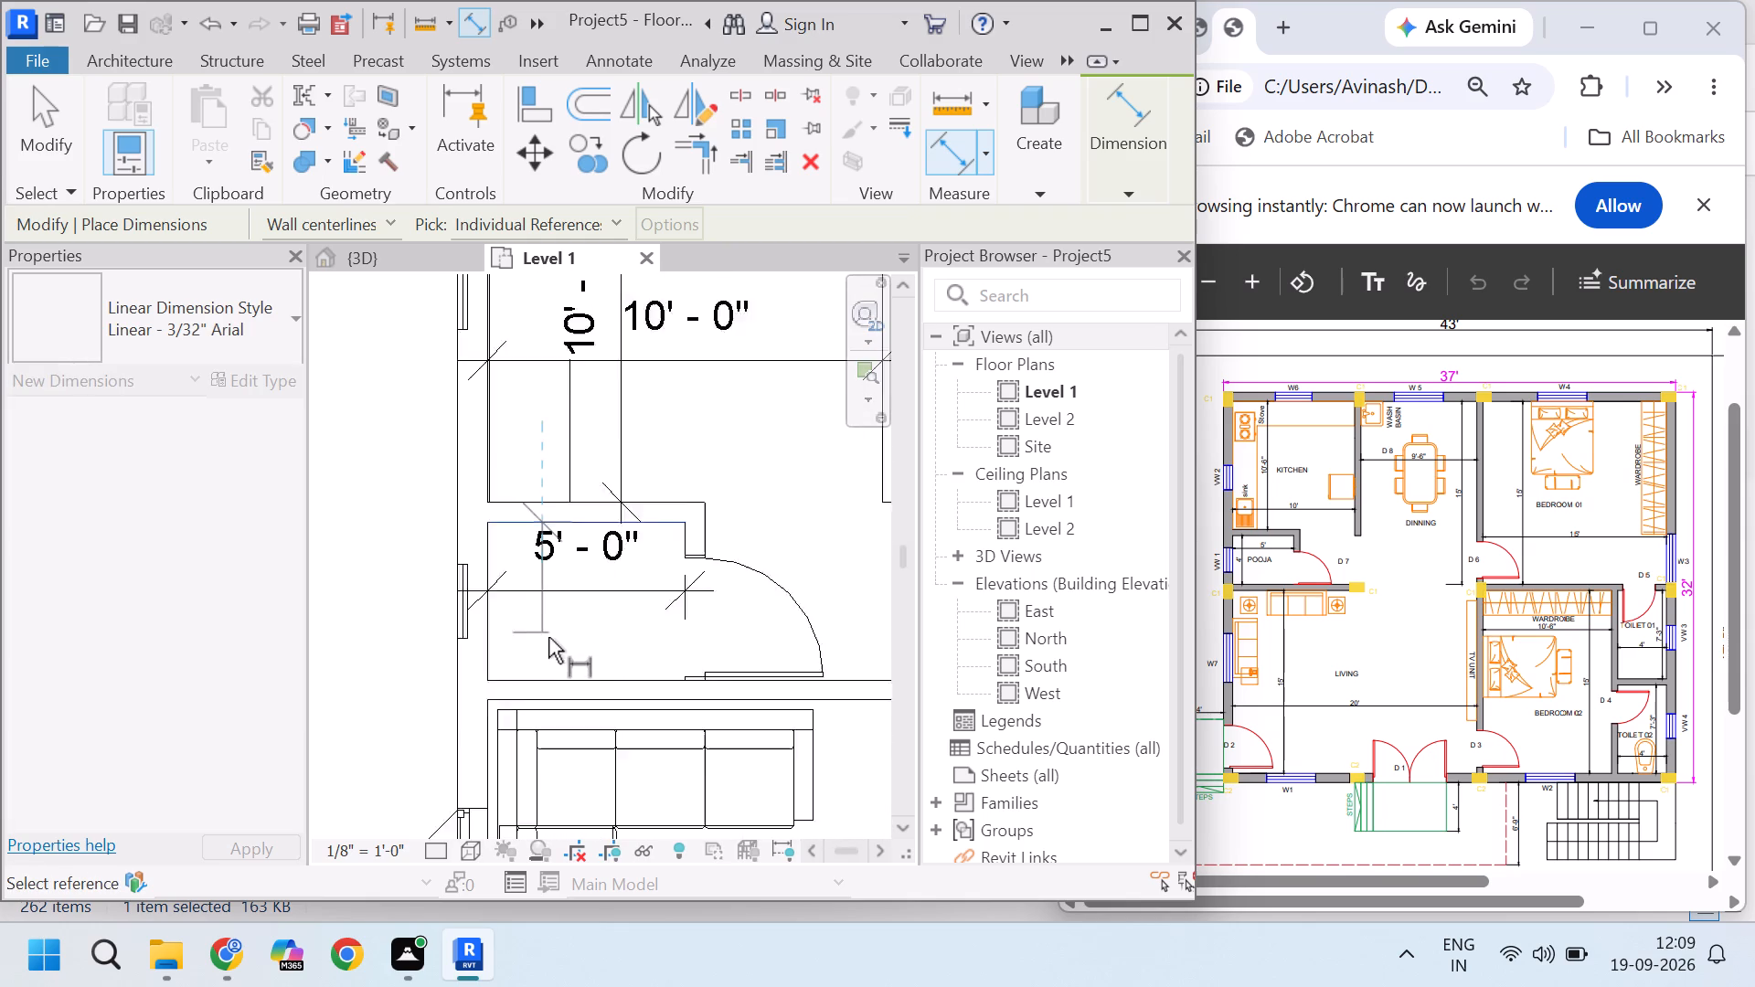
scroll(537, 683, "up", 4)
key("Tab")
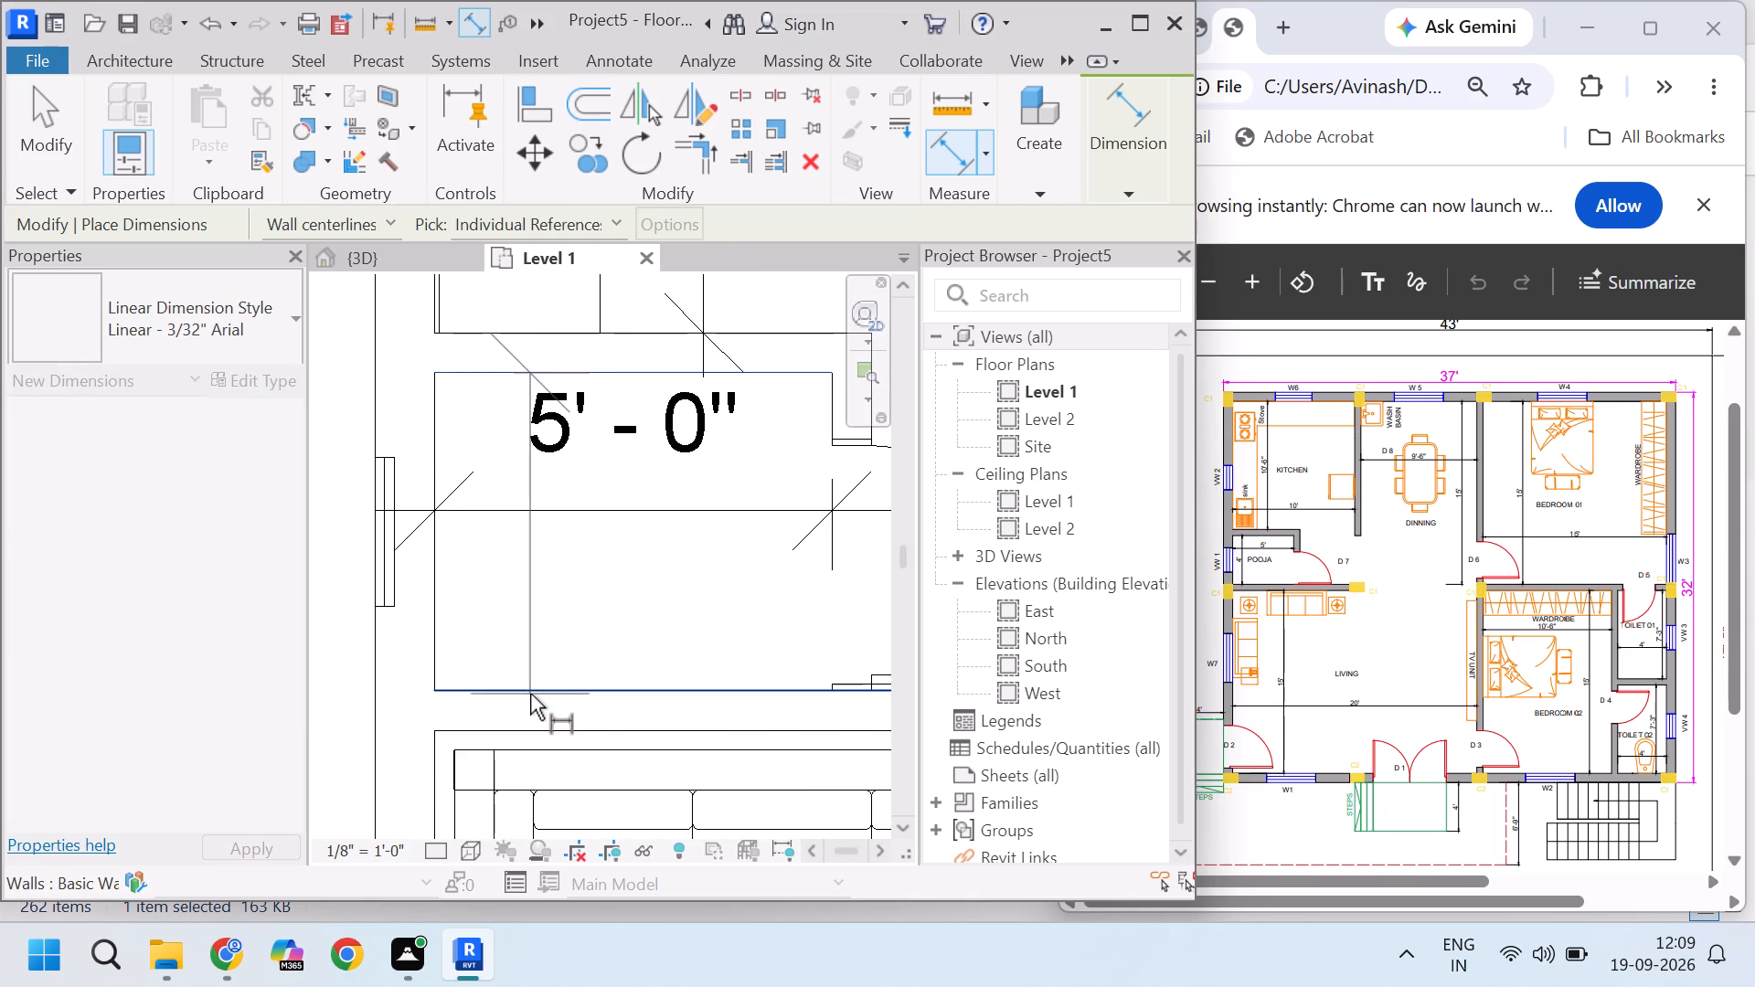
left_click(530, 694)
left_click(584, 634)
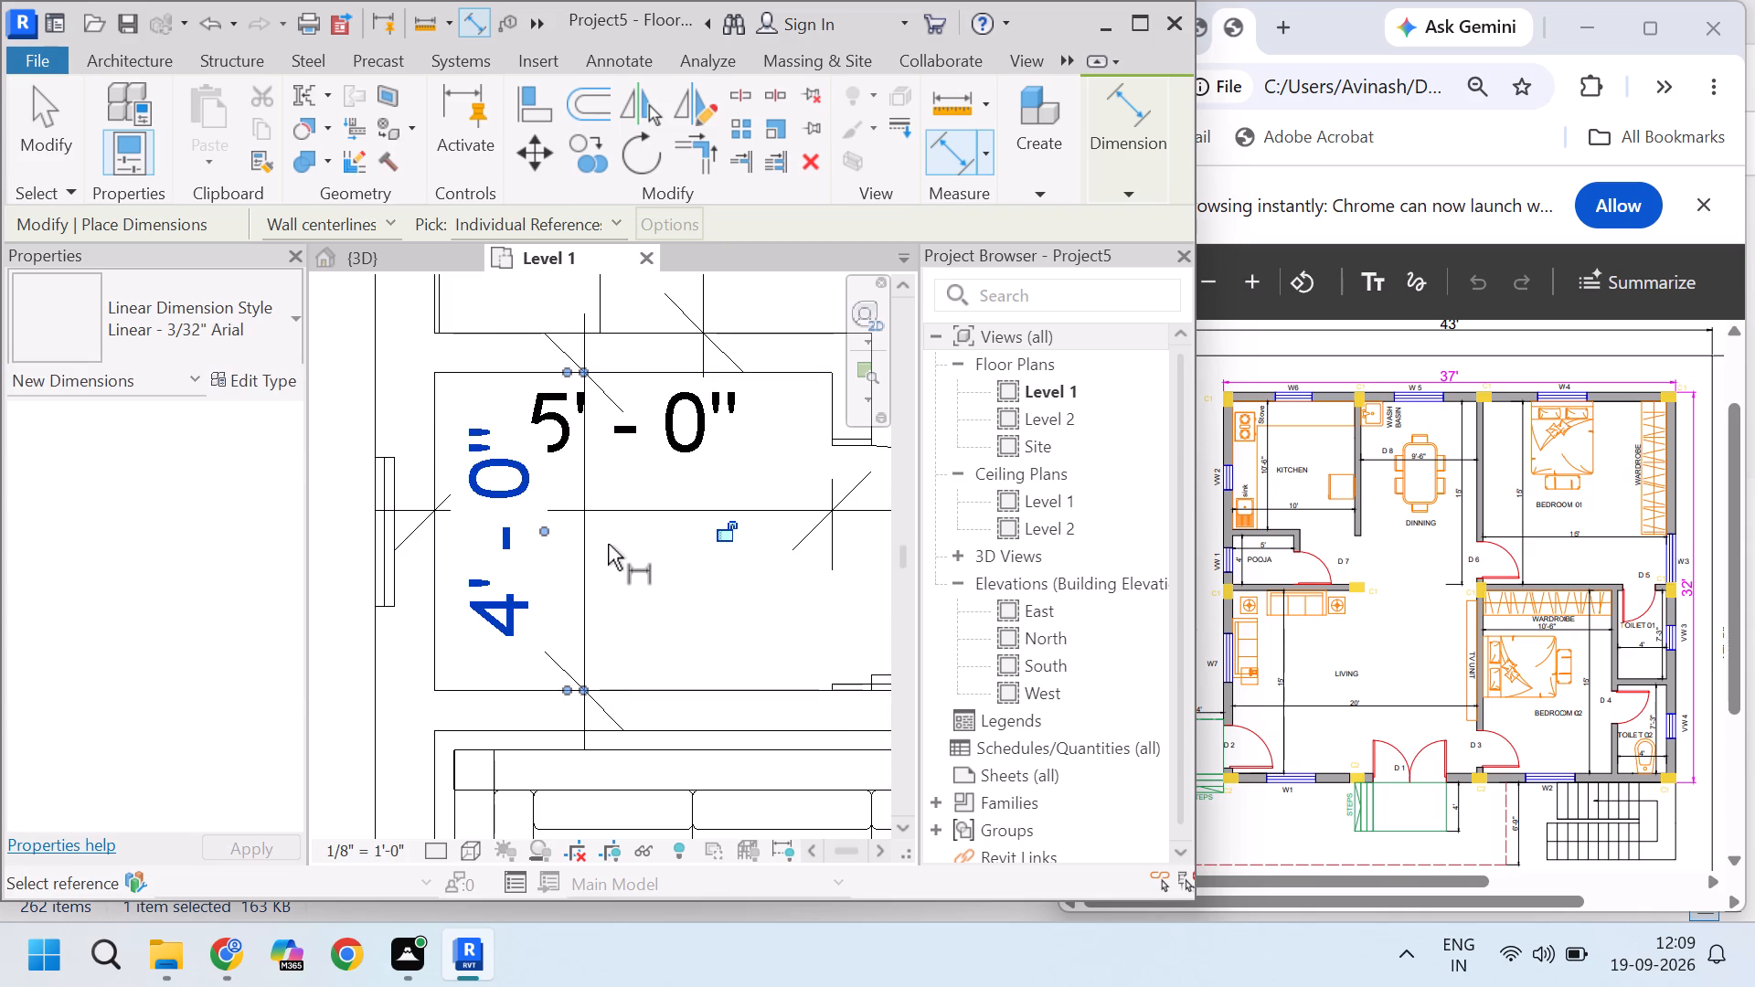
Add an aligned dimension for the living room's depth, from the pooja room's south wall to the south exterior wall's inner face.
scroll(633, 421, "down", 3)
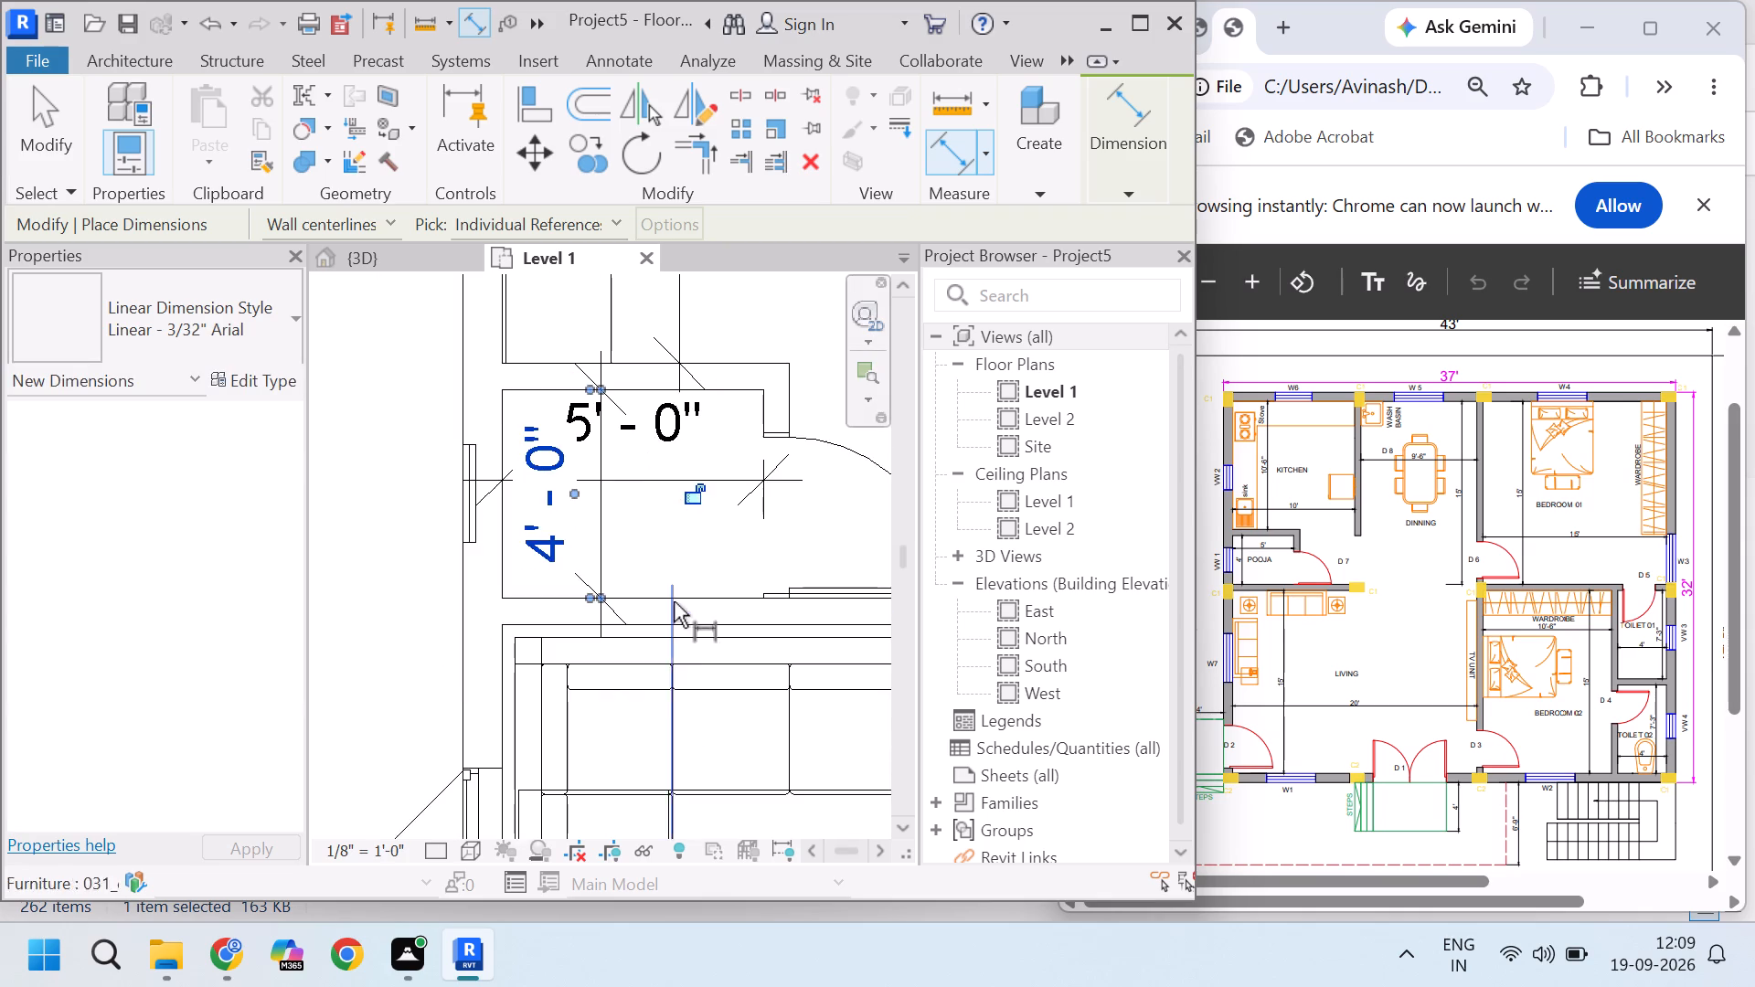
scroll(677, 636, "up", 3)
key("Tab")
left_click(678, 619)
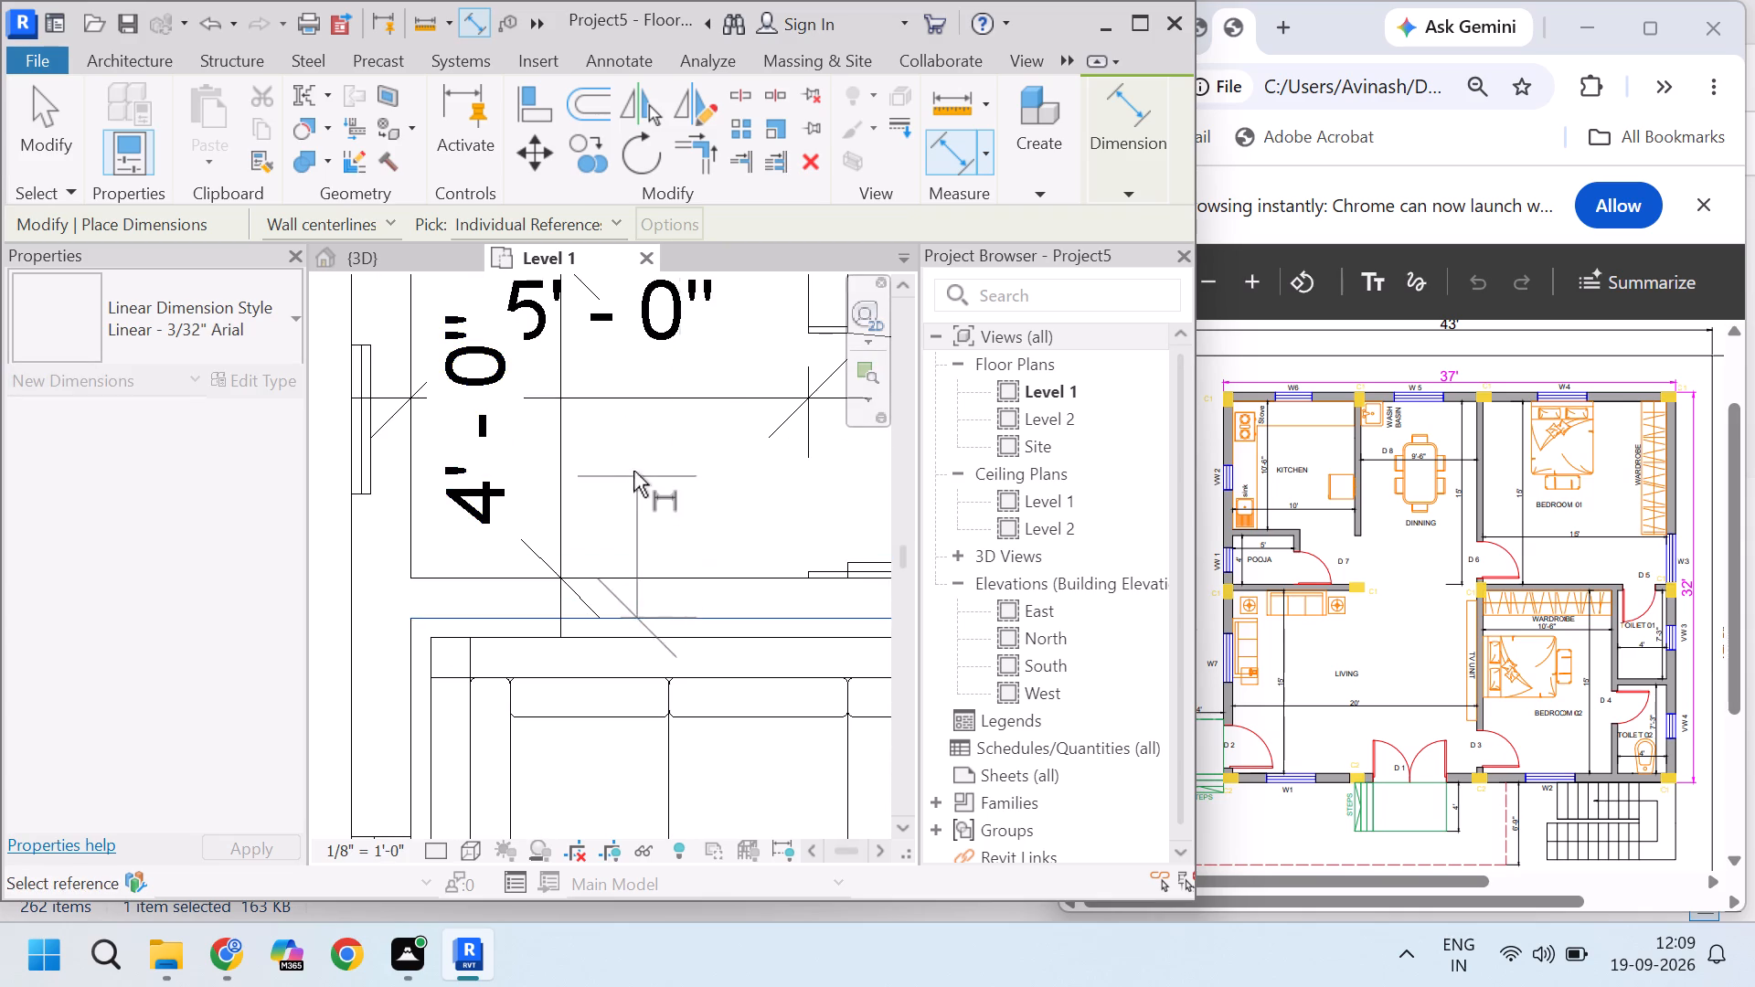
scroll(633, 471, "down", 10)
scroll(660, 616, "down", 4)
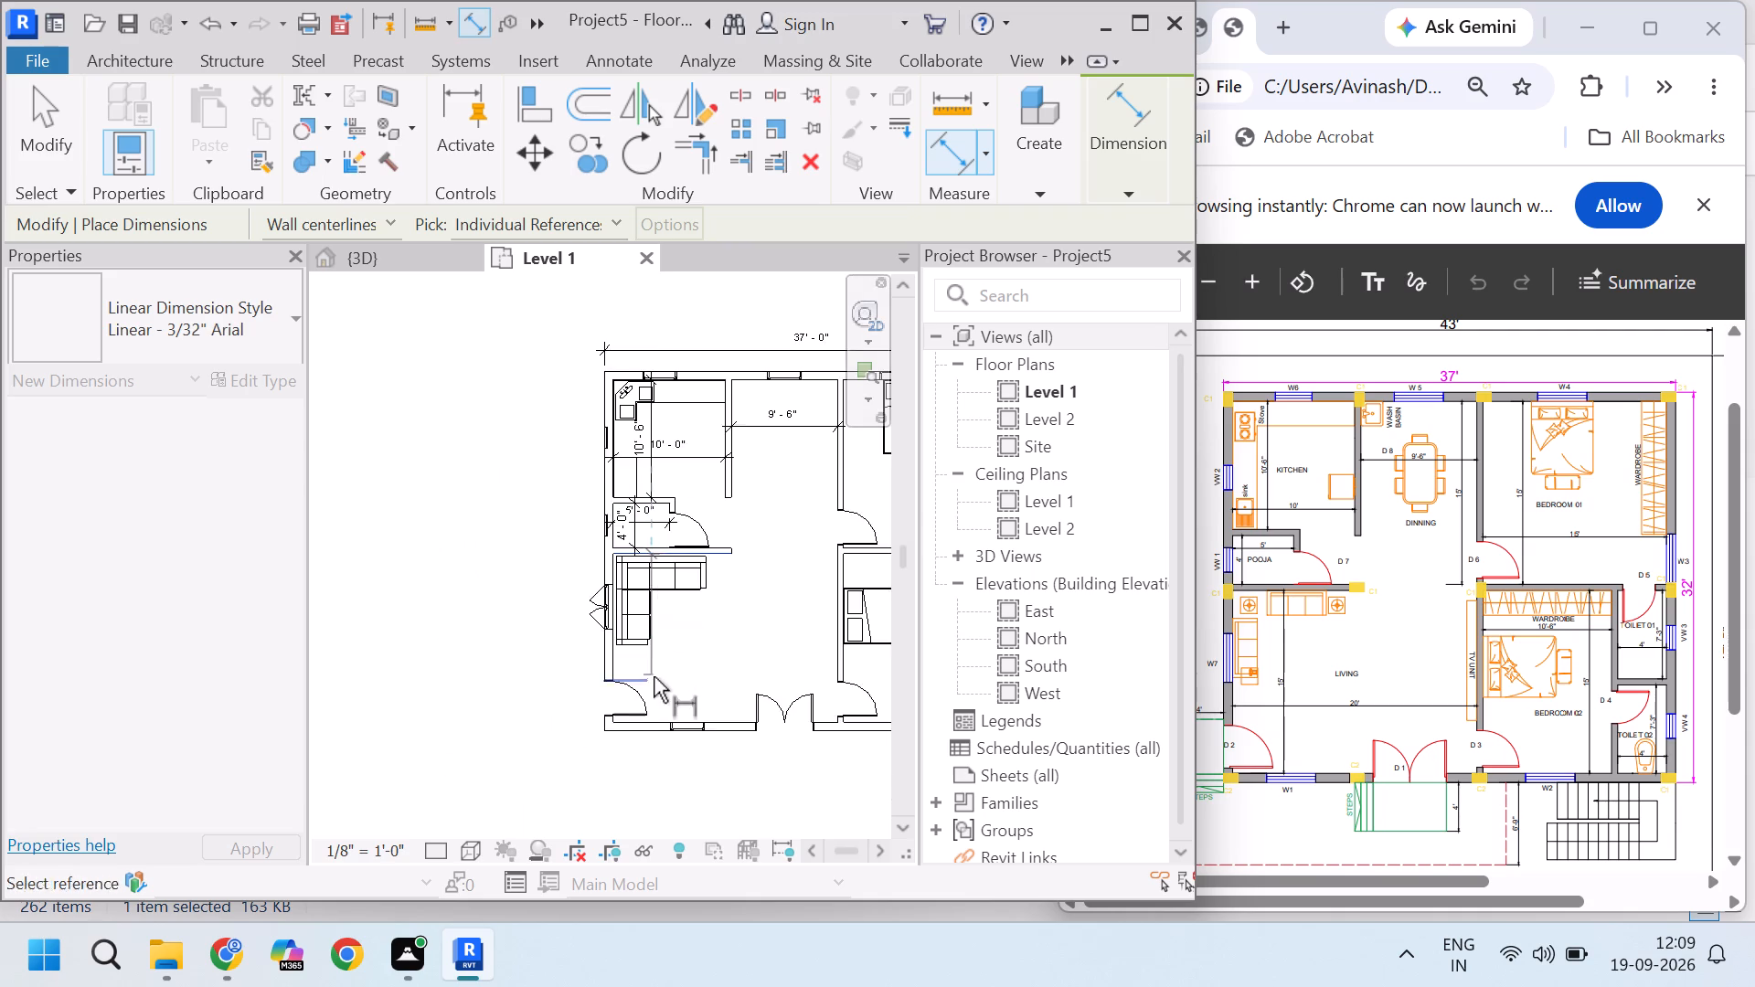
scroll(654, 676, "up", 8)
key("Tab")
left_click(668, 757)
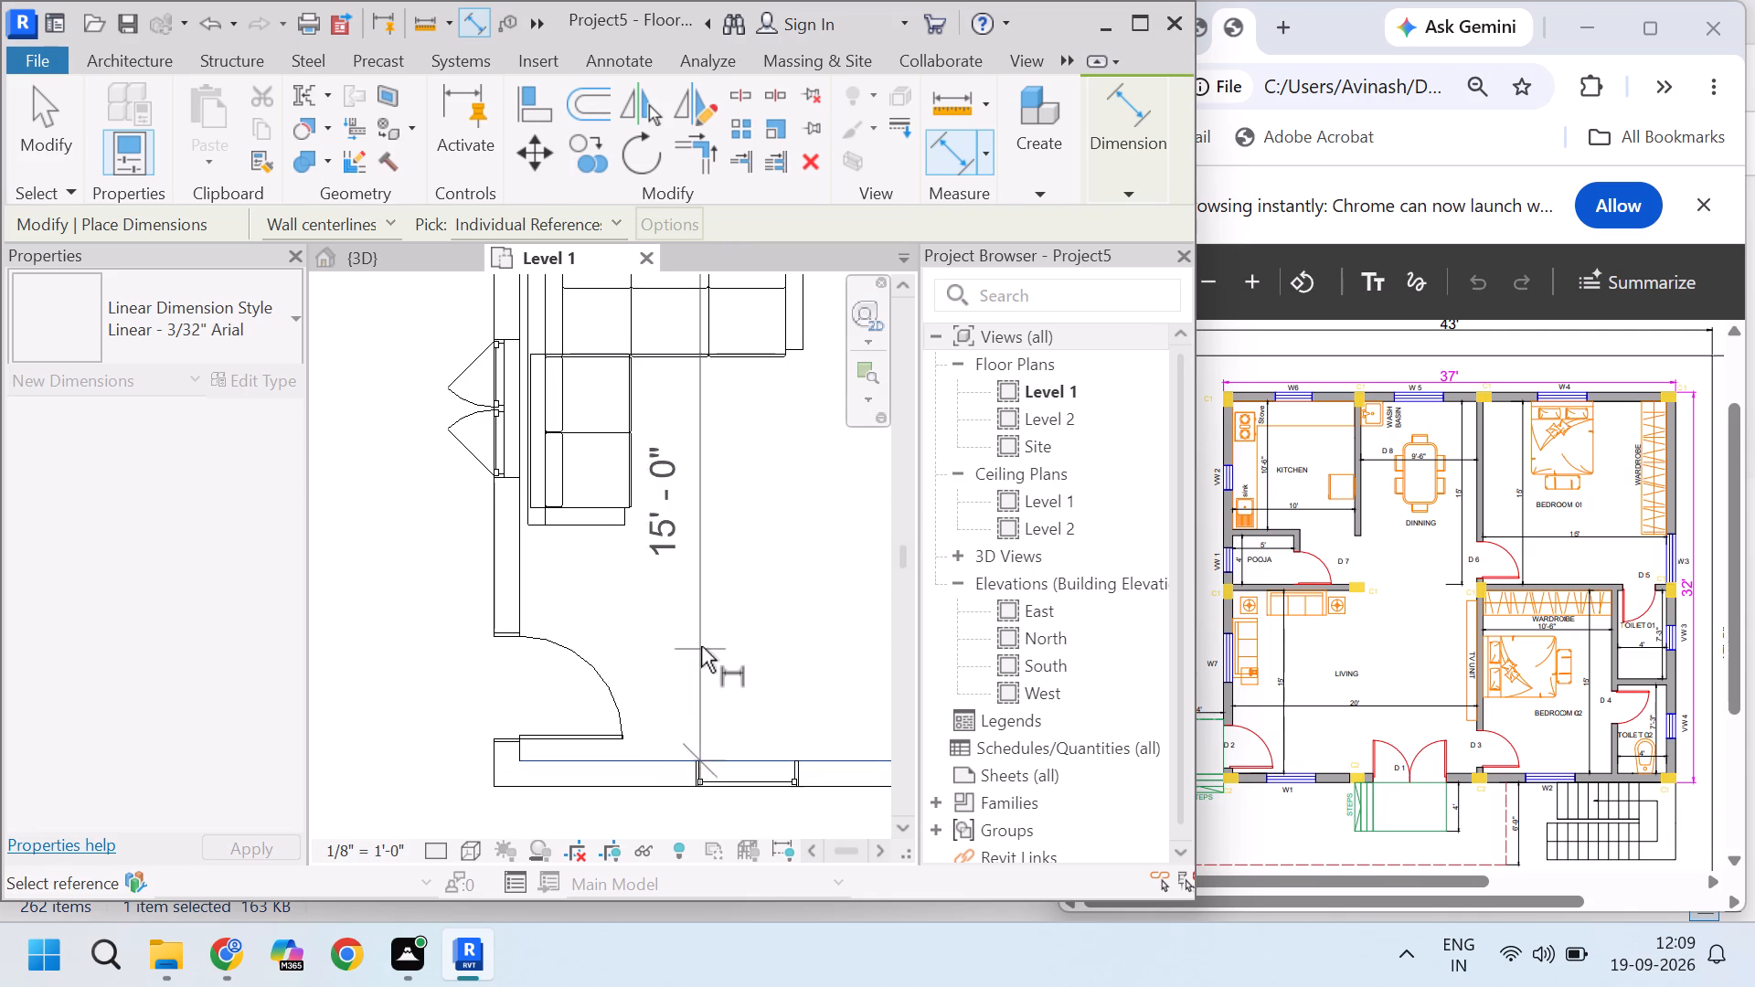
scroll(707, 640, "down", 2)
scroll(708, 639, "up", 3)
left_click(708, 639)
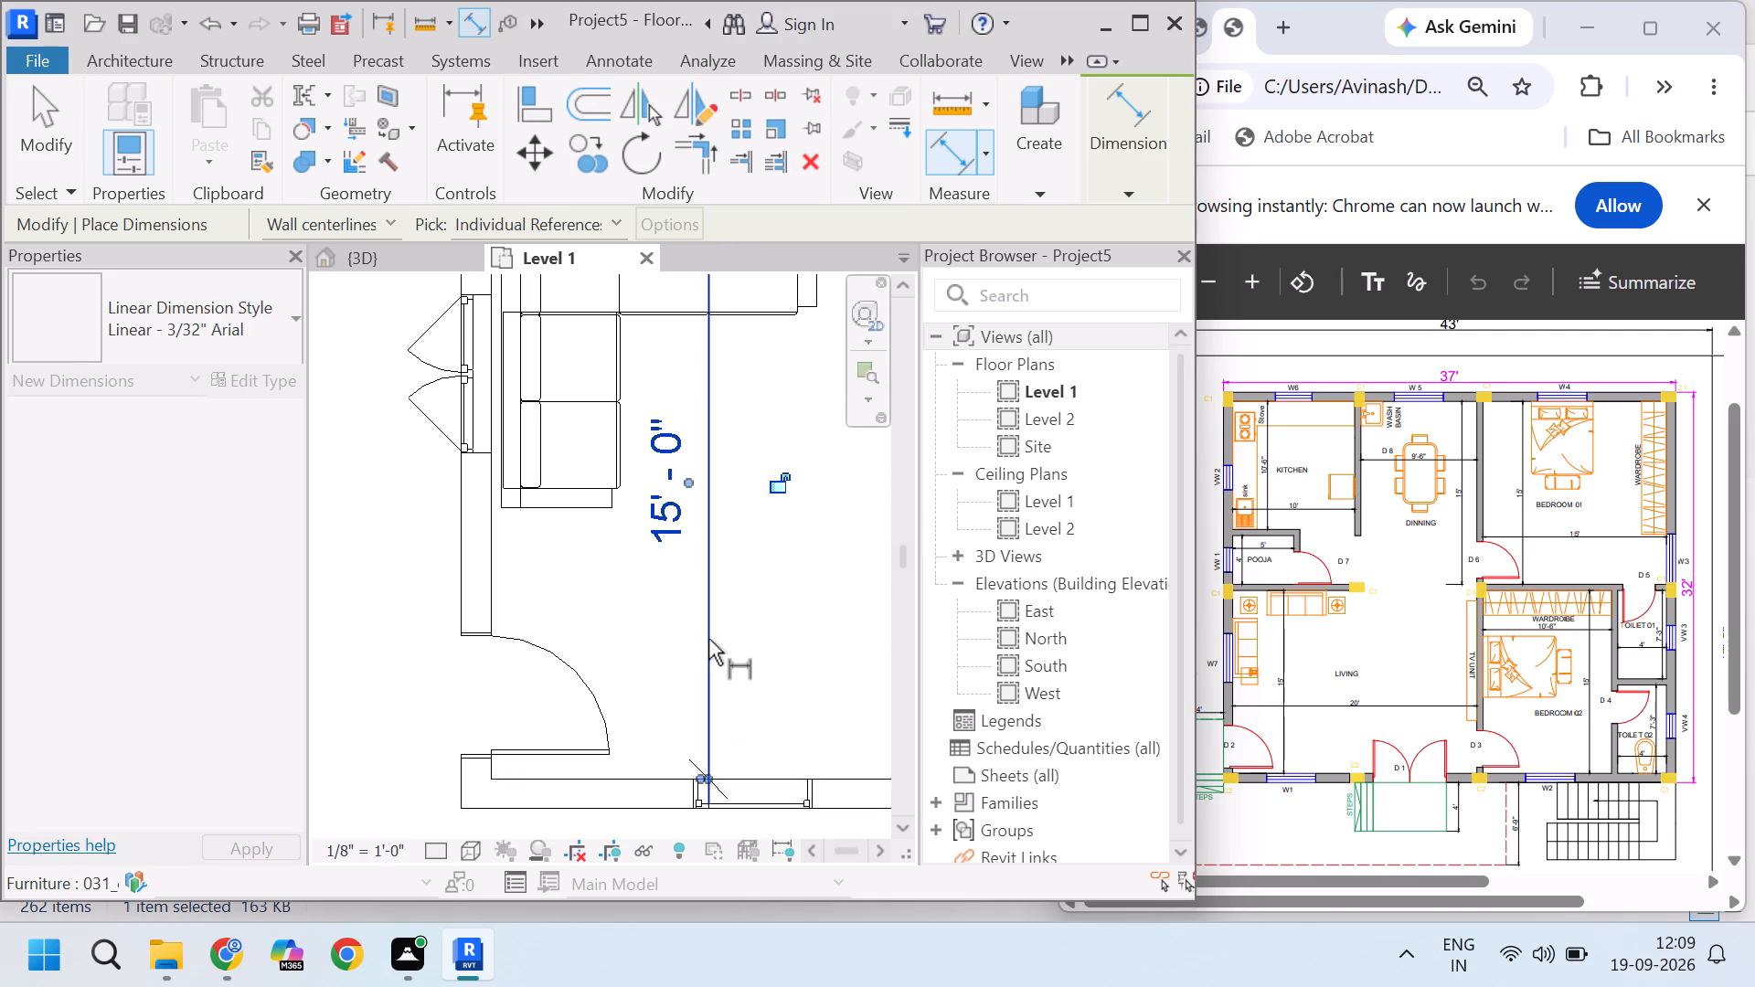
Add an aligned dimension across the living room's width, from the west exterior wall's inner face to the bedroom 02 partition.
key("Tab")
left_click(490, 554)
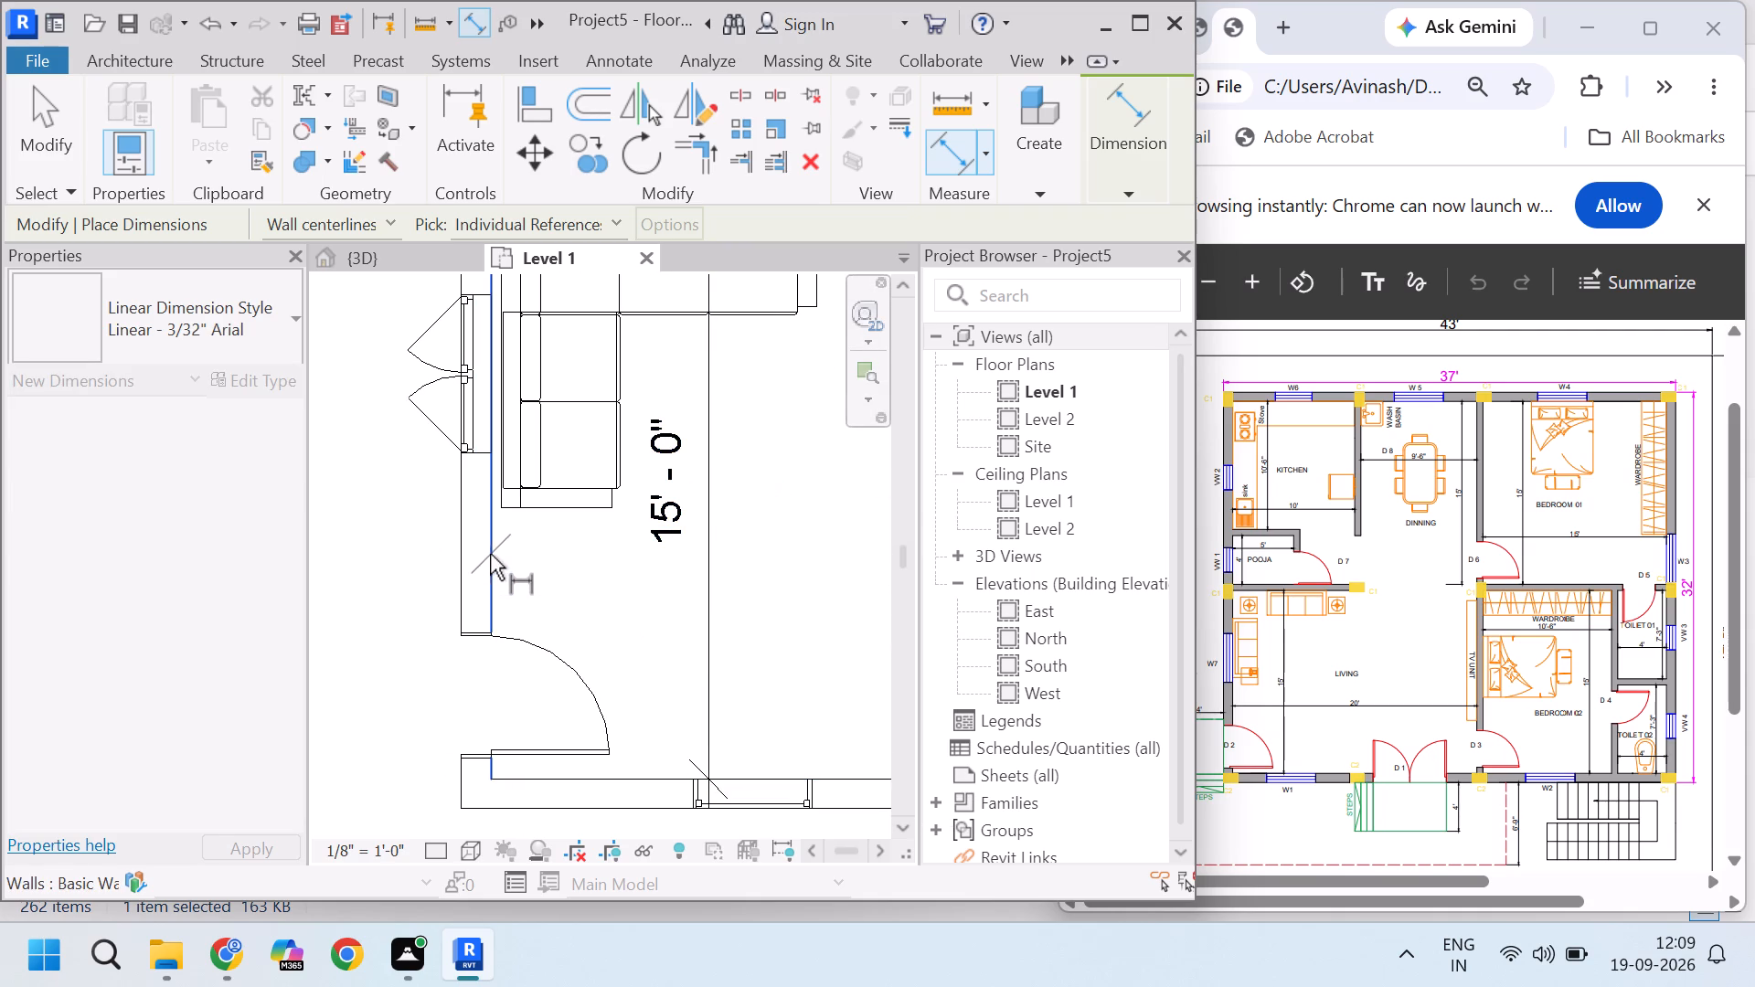
scroll(490, 554, "down", 10)
scroll(618, 533, "up", 5)
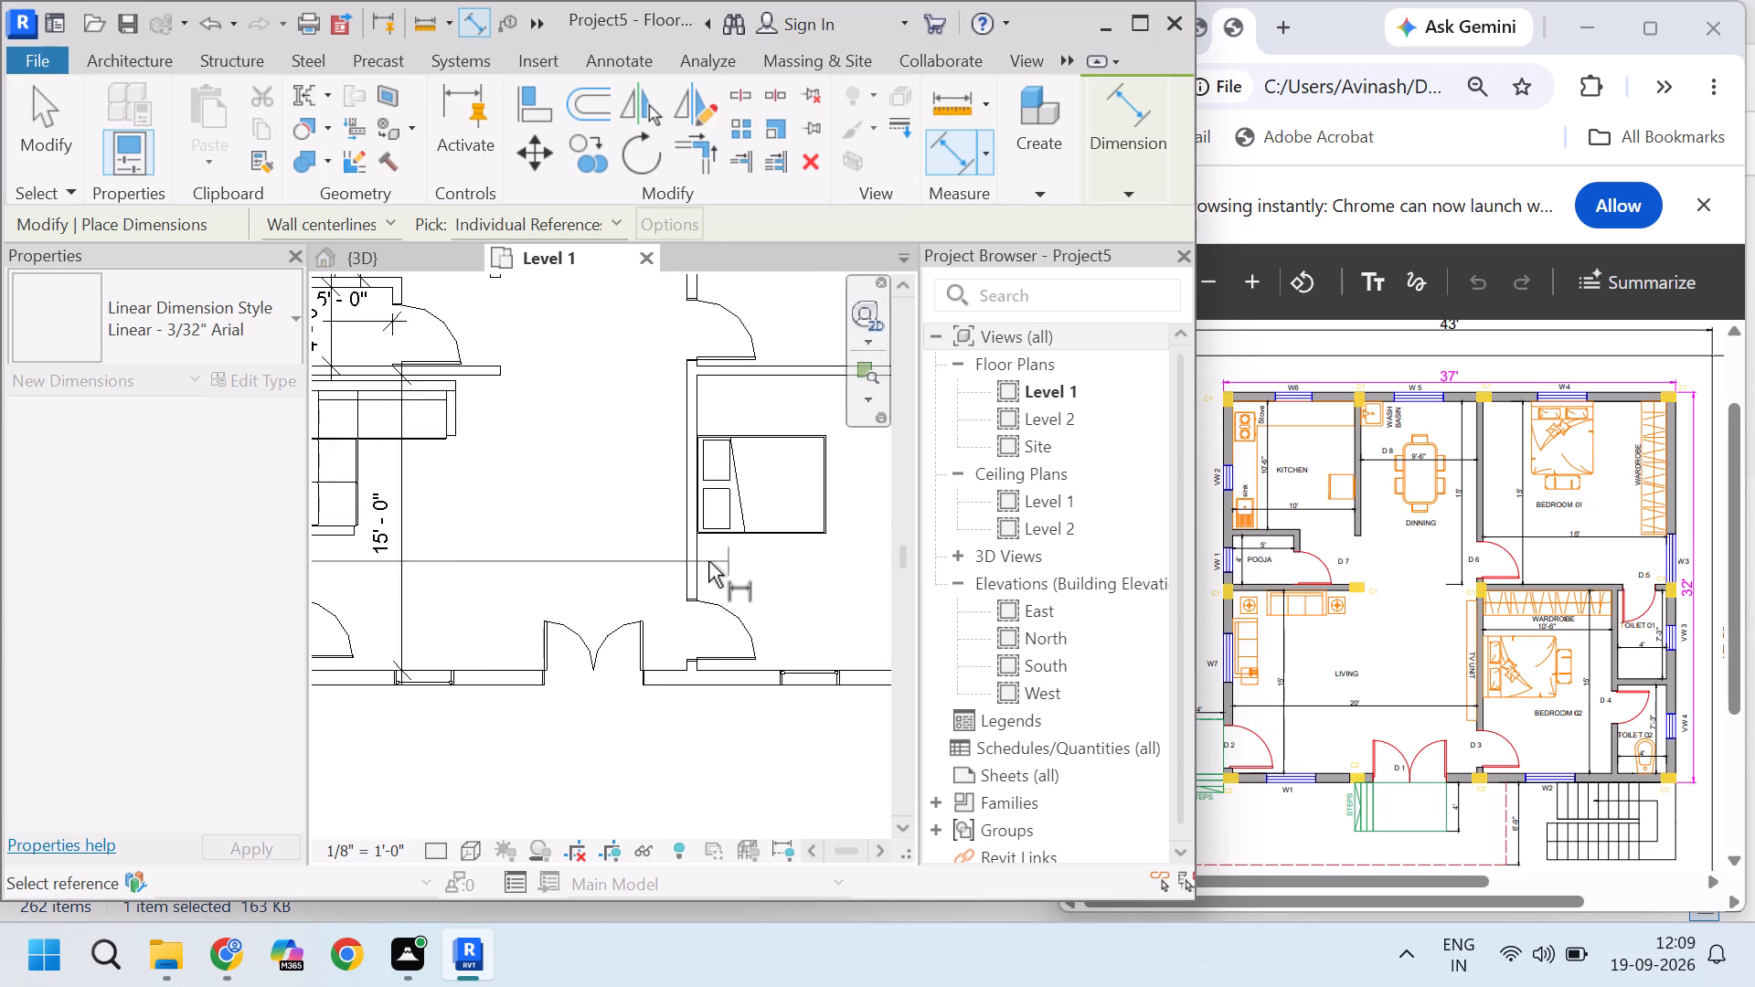
scroll(671, 561, "up", 4)
key("Tab")
left_click(702, 548)
scroll(704, 548, "down", 5)
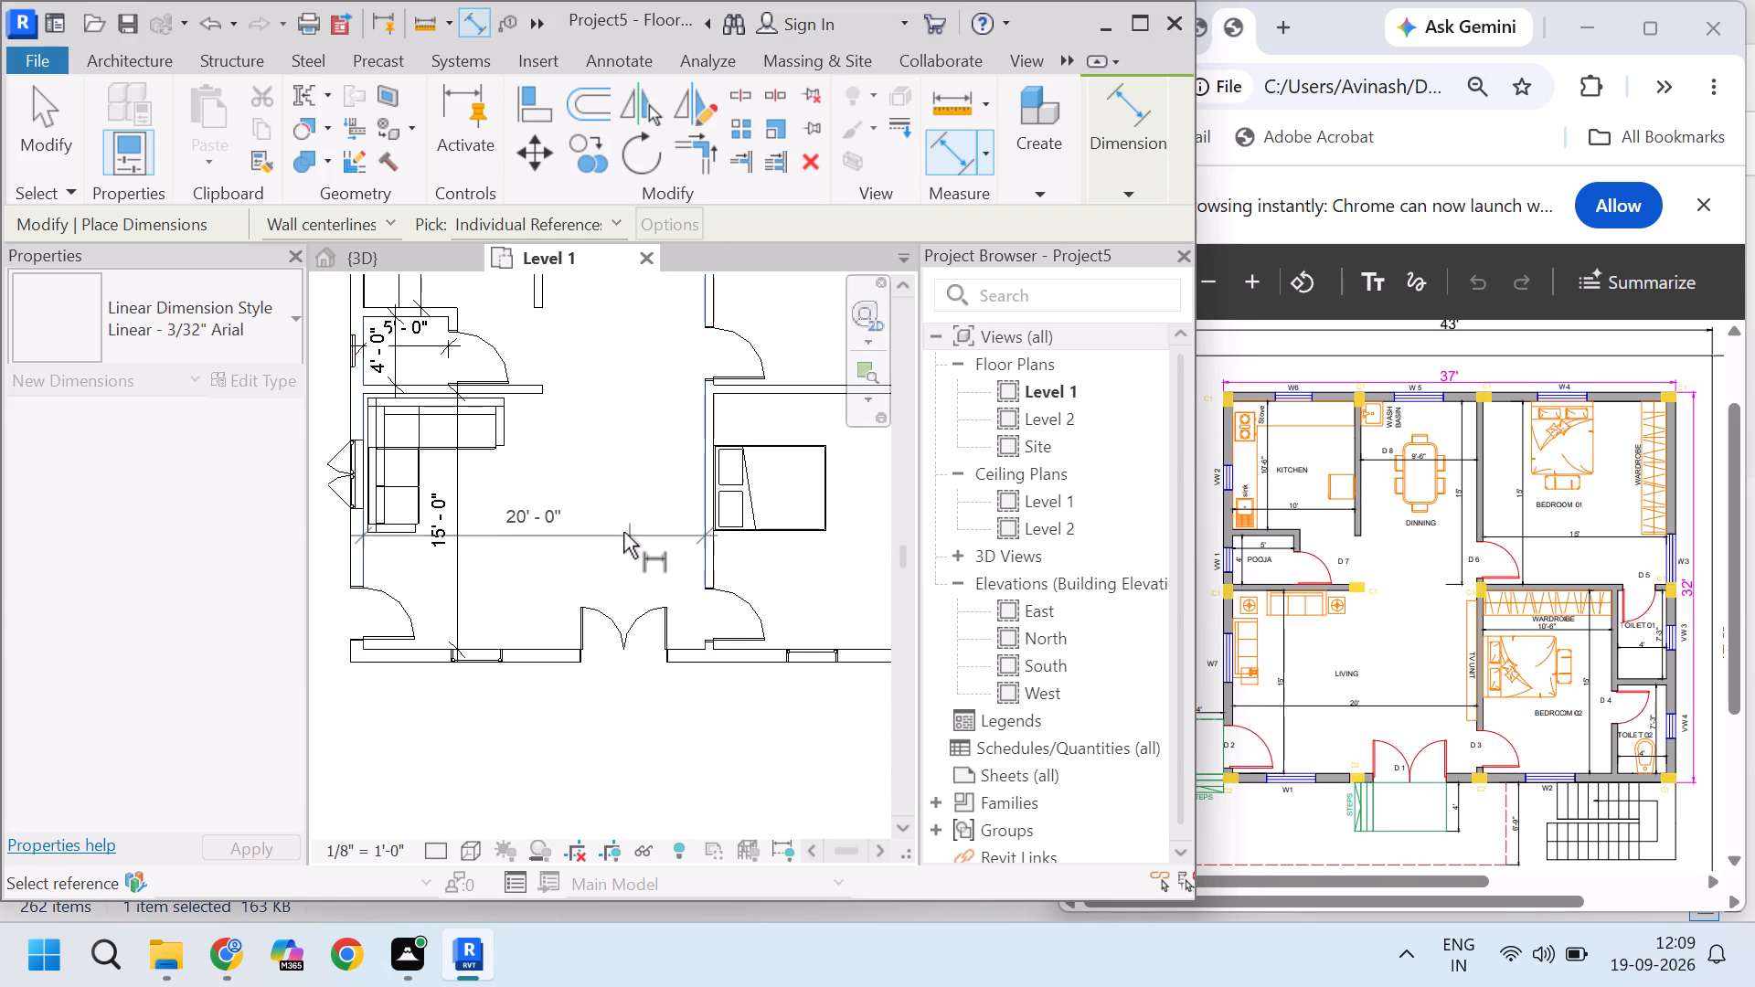
scroll(622, 570, "up", 3)
left_click(624, 556)
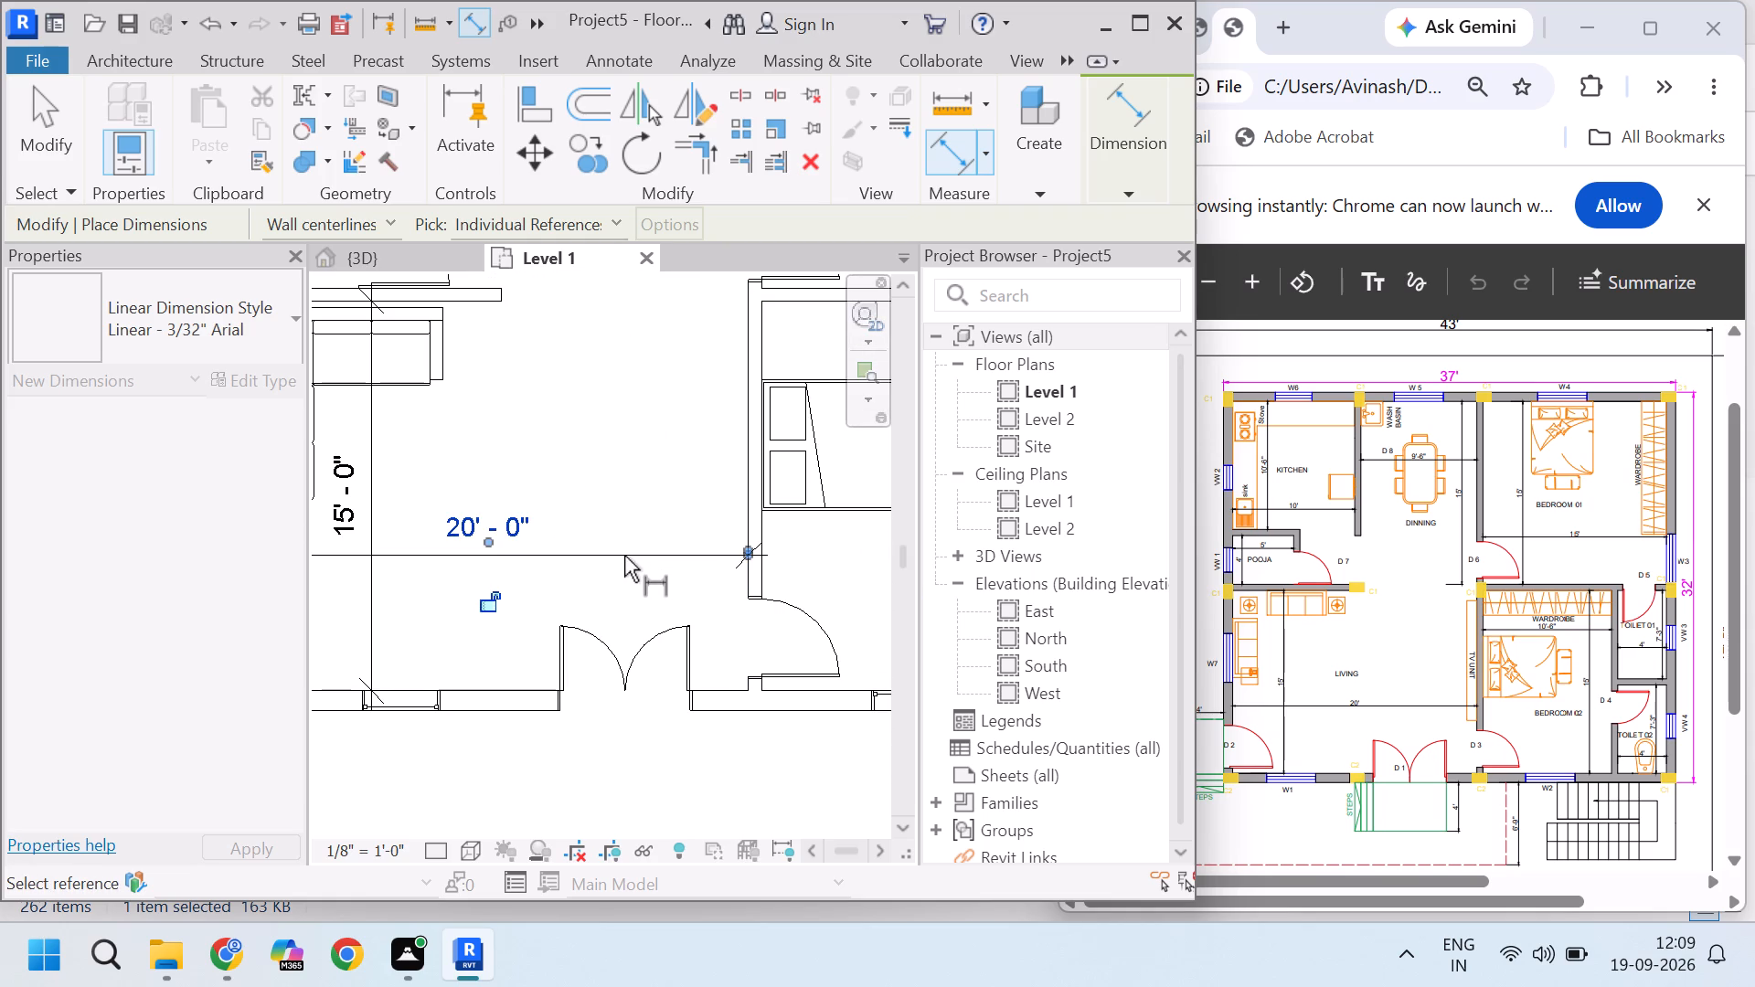
Add an aligned dimension for bedroom 02's clear depth, between the inner faces of its north wall and the south exterior wall.
scroll(560, 557, "down", 8)
scroll(710, 600, "up", 4)
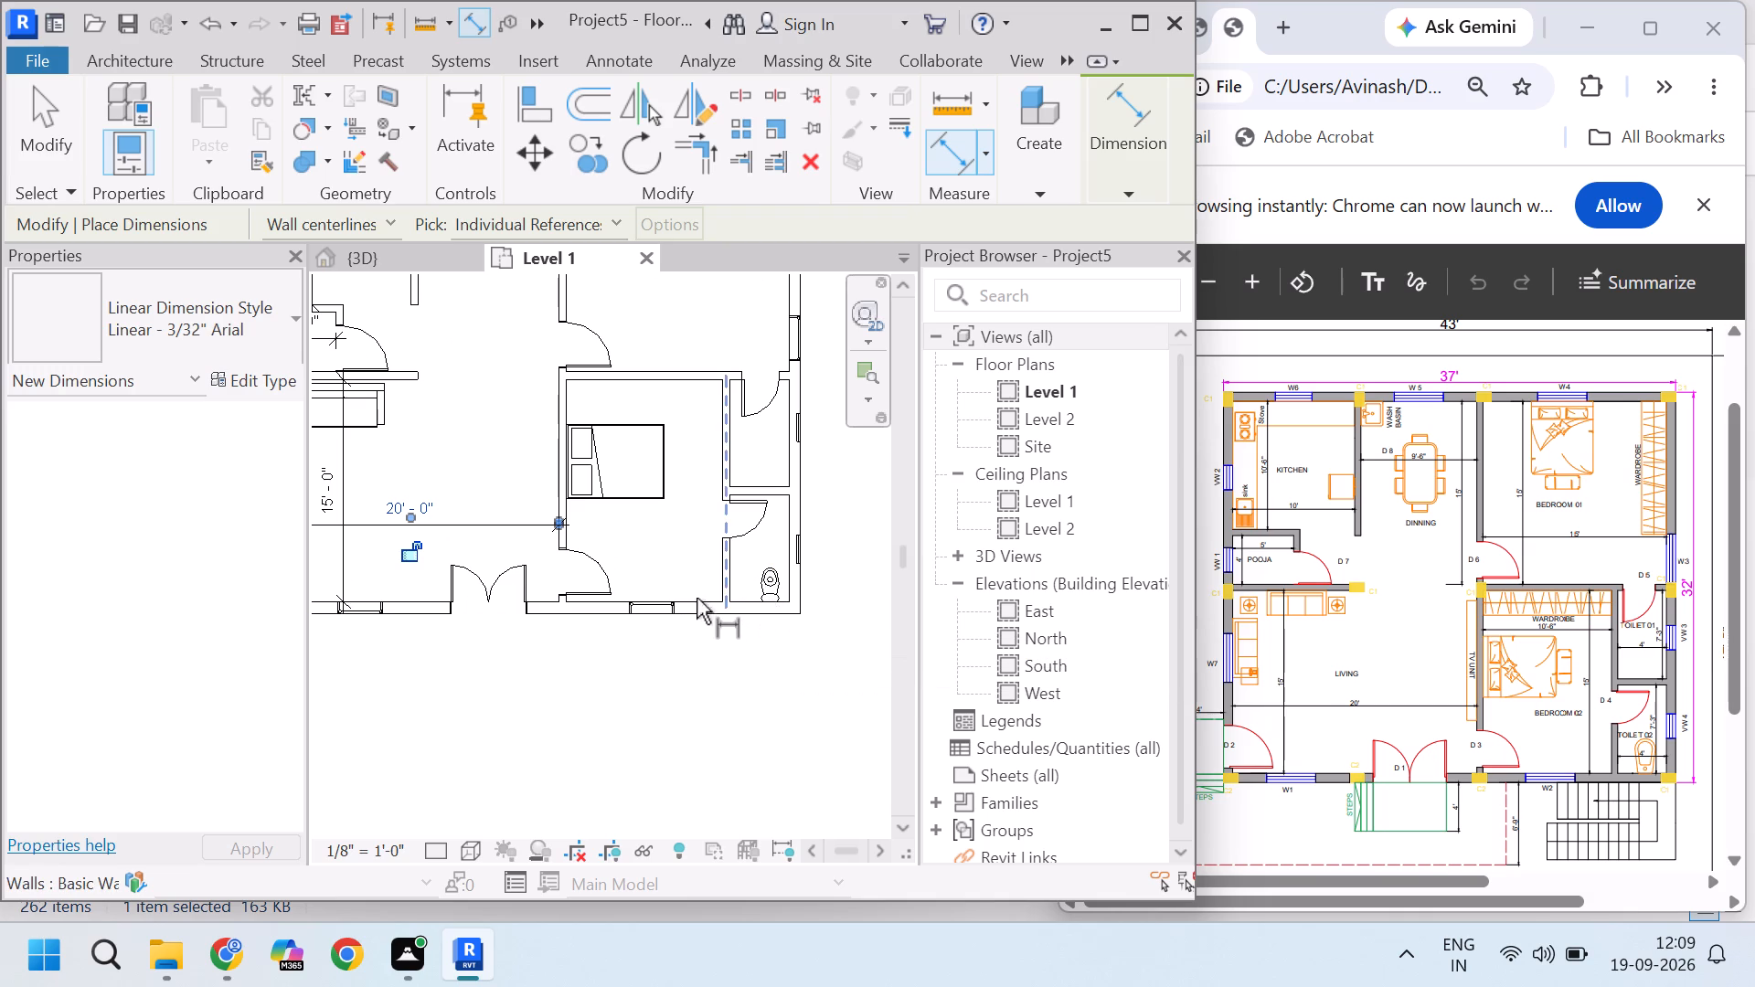
scroll(782, 495, "up", 3)
key("Tab")
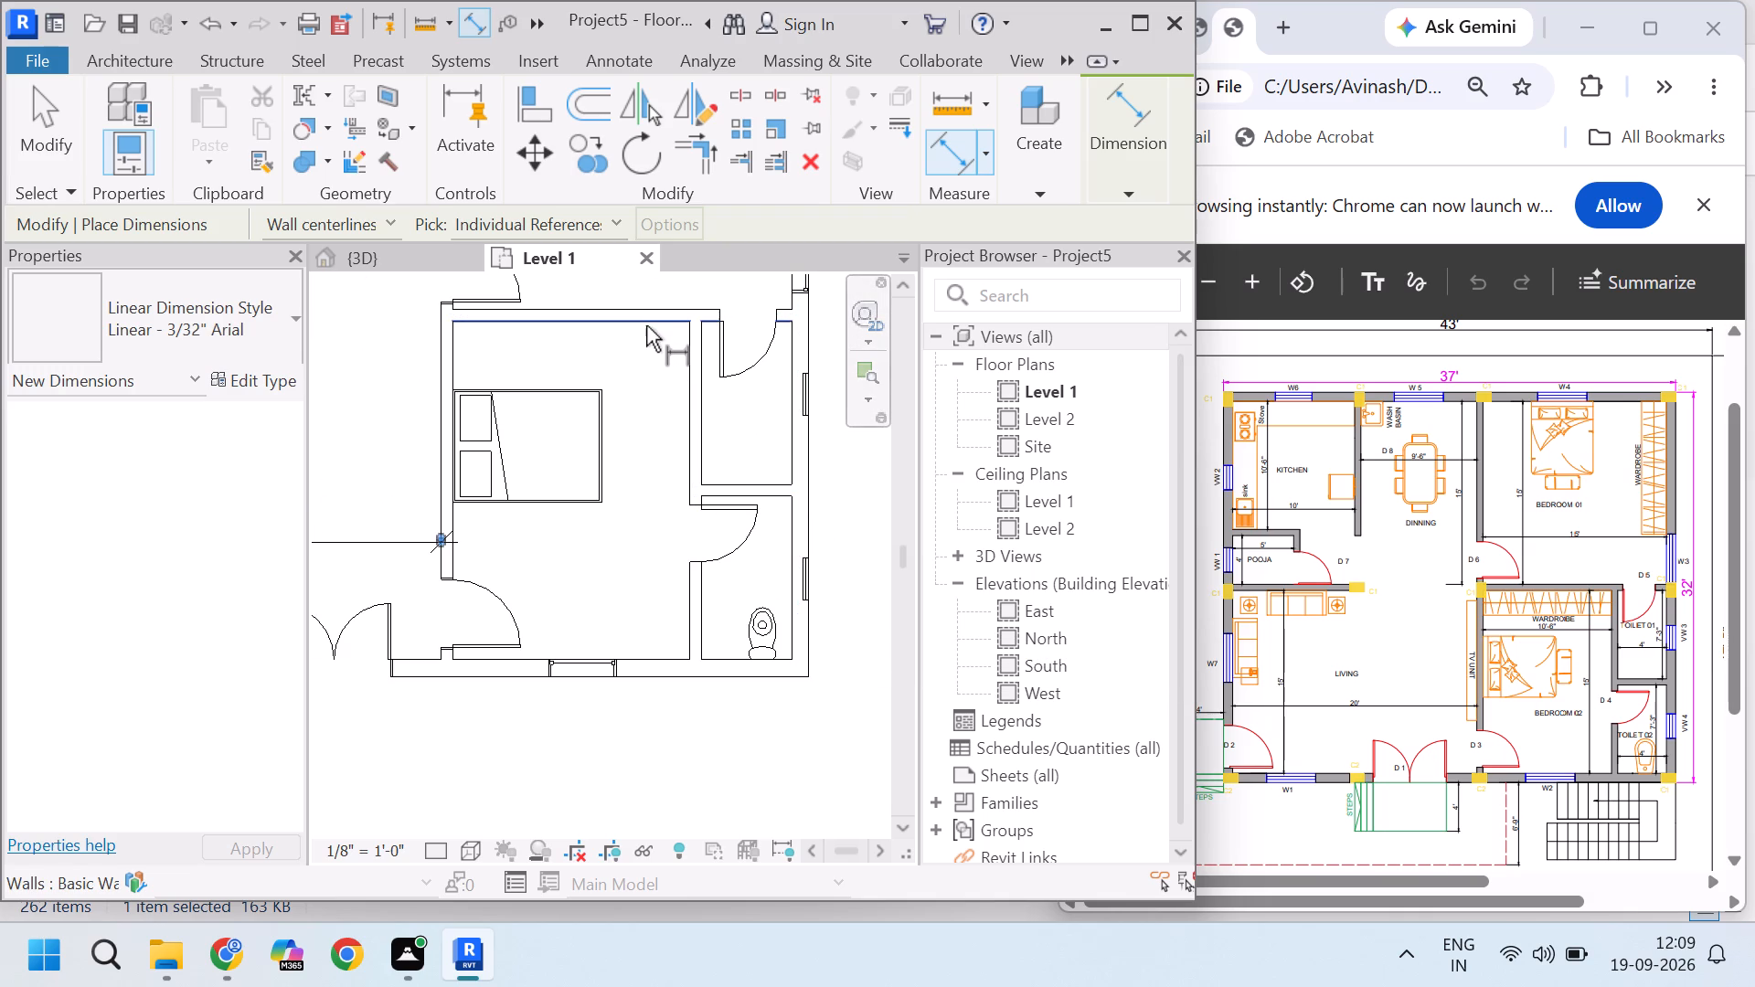
left_click(646, 325)
scroll(646, 325, "down", 4)
scroll(612, 480, "up", 4)
key("Tab")
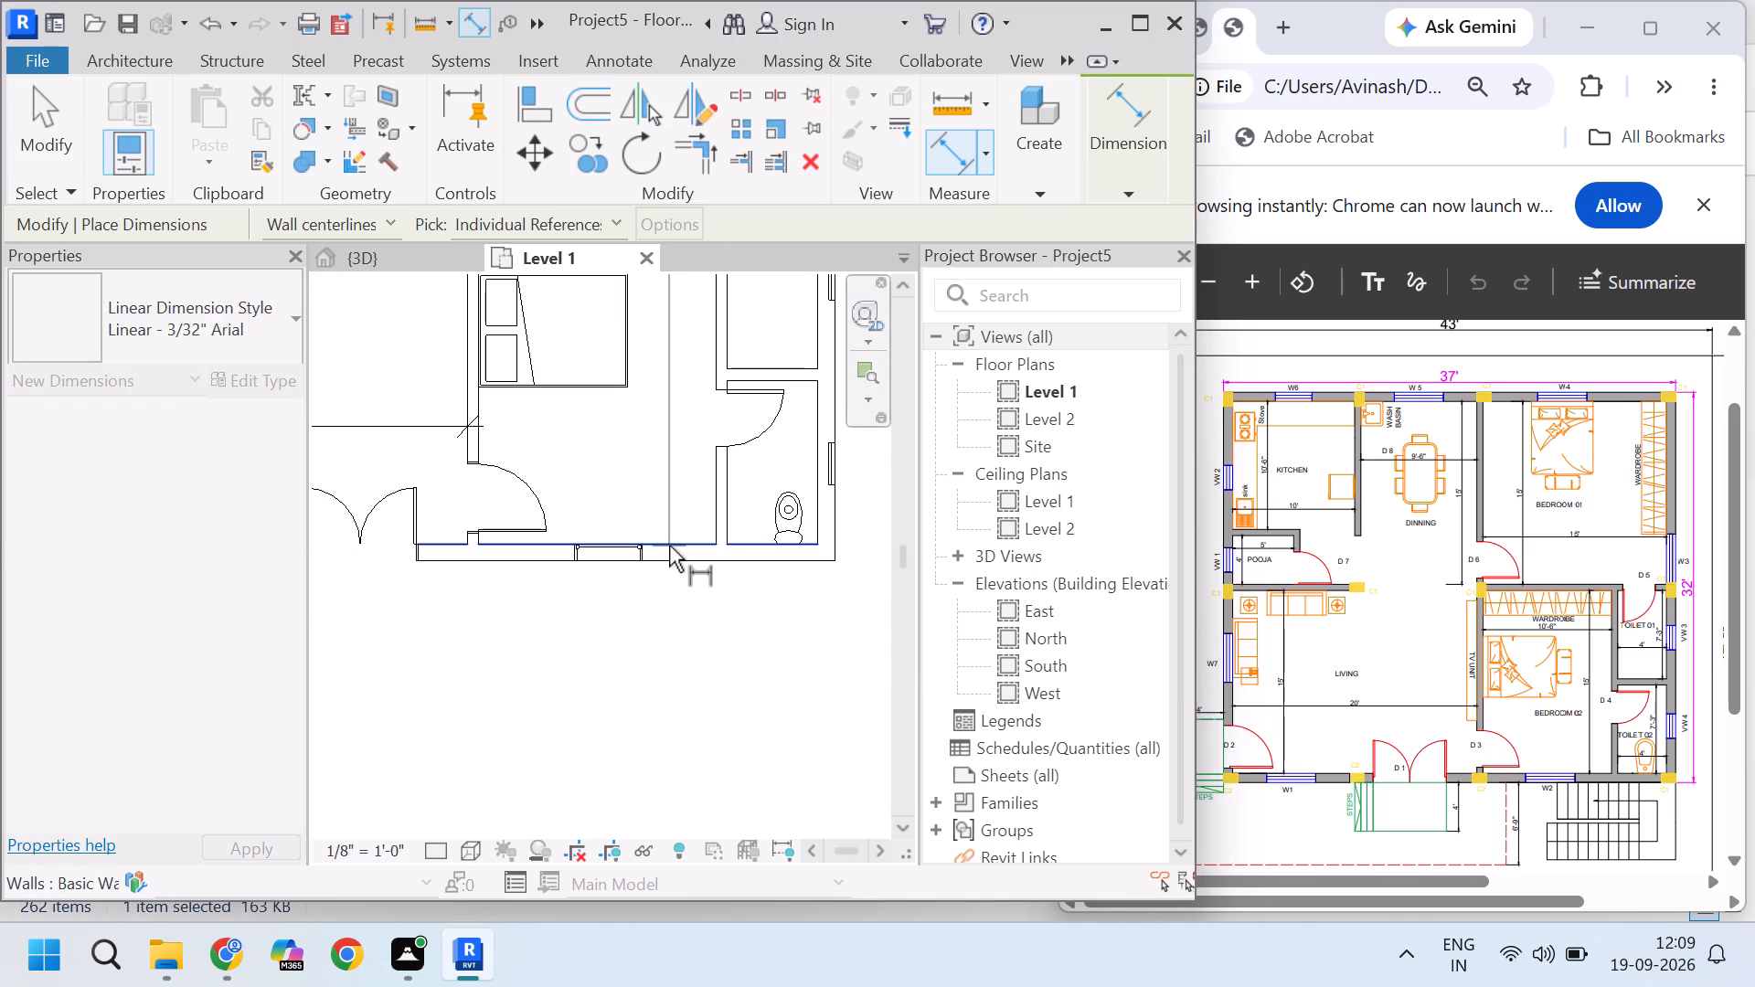
left_click(669, 546)
scroll(669, 546, "down", 4)
scroll(669, 542, "up", 5)
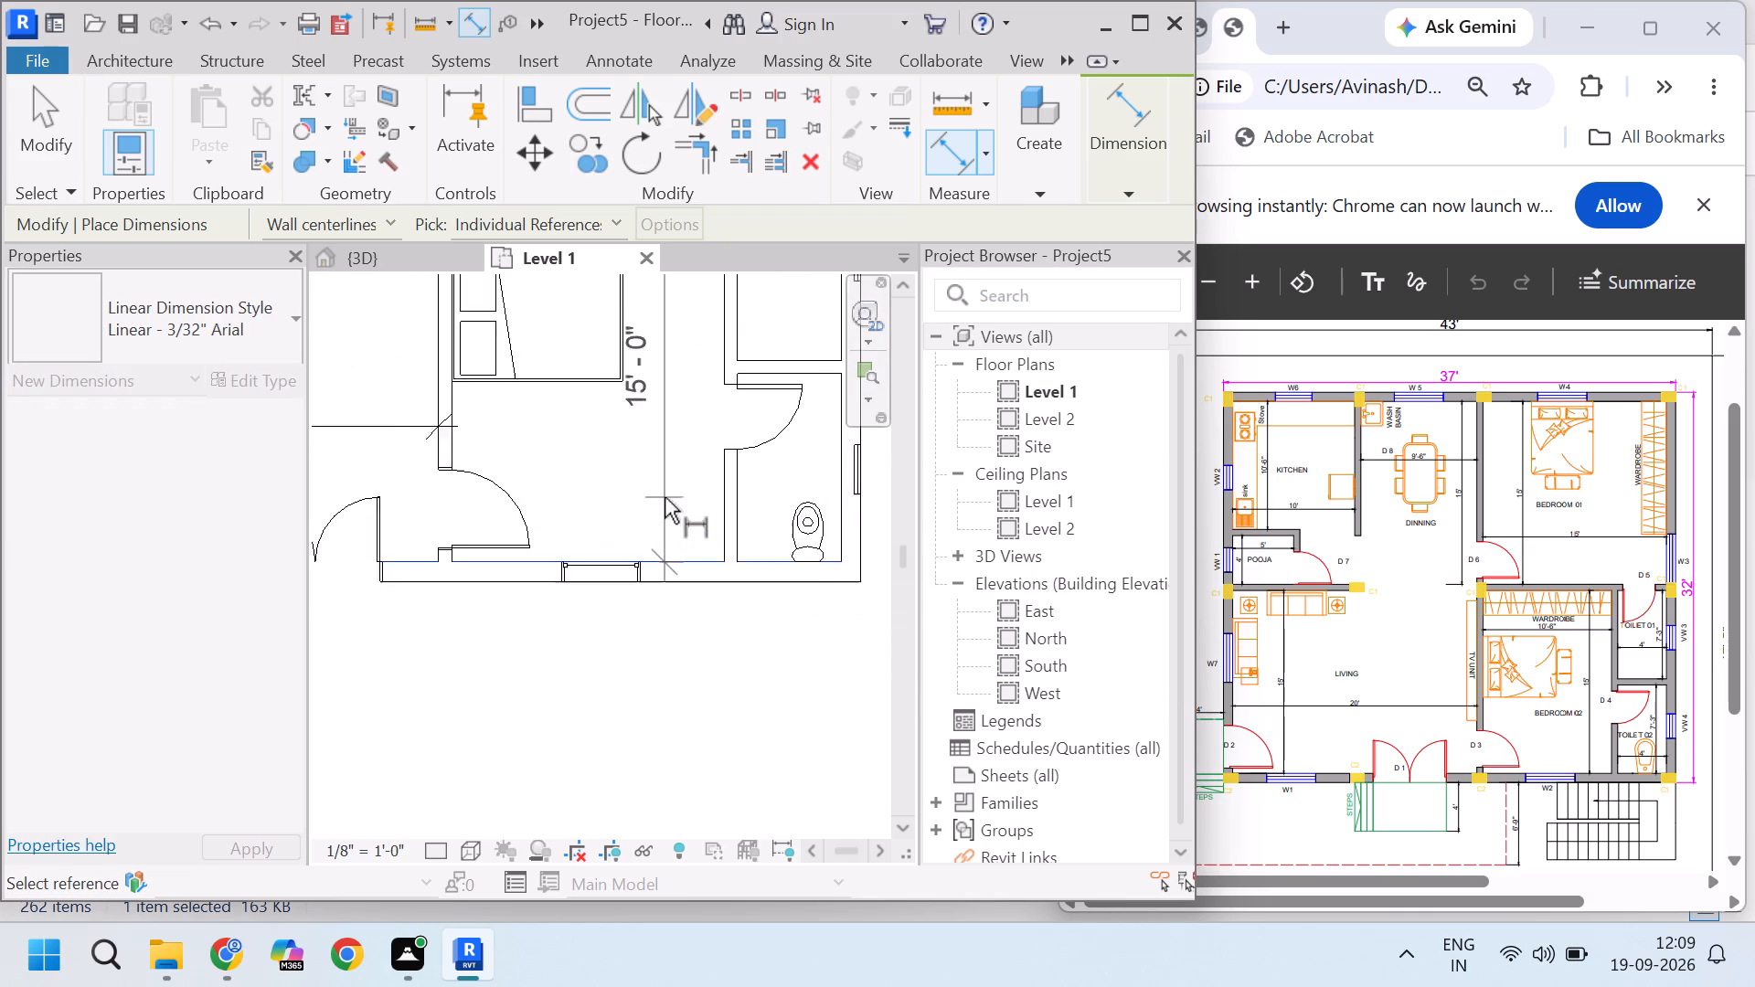
scroll(665, 497, "up", 1)
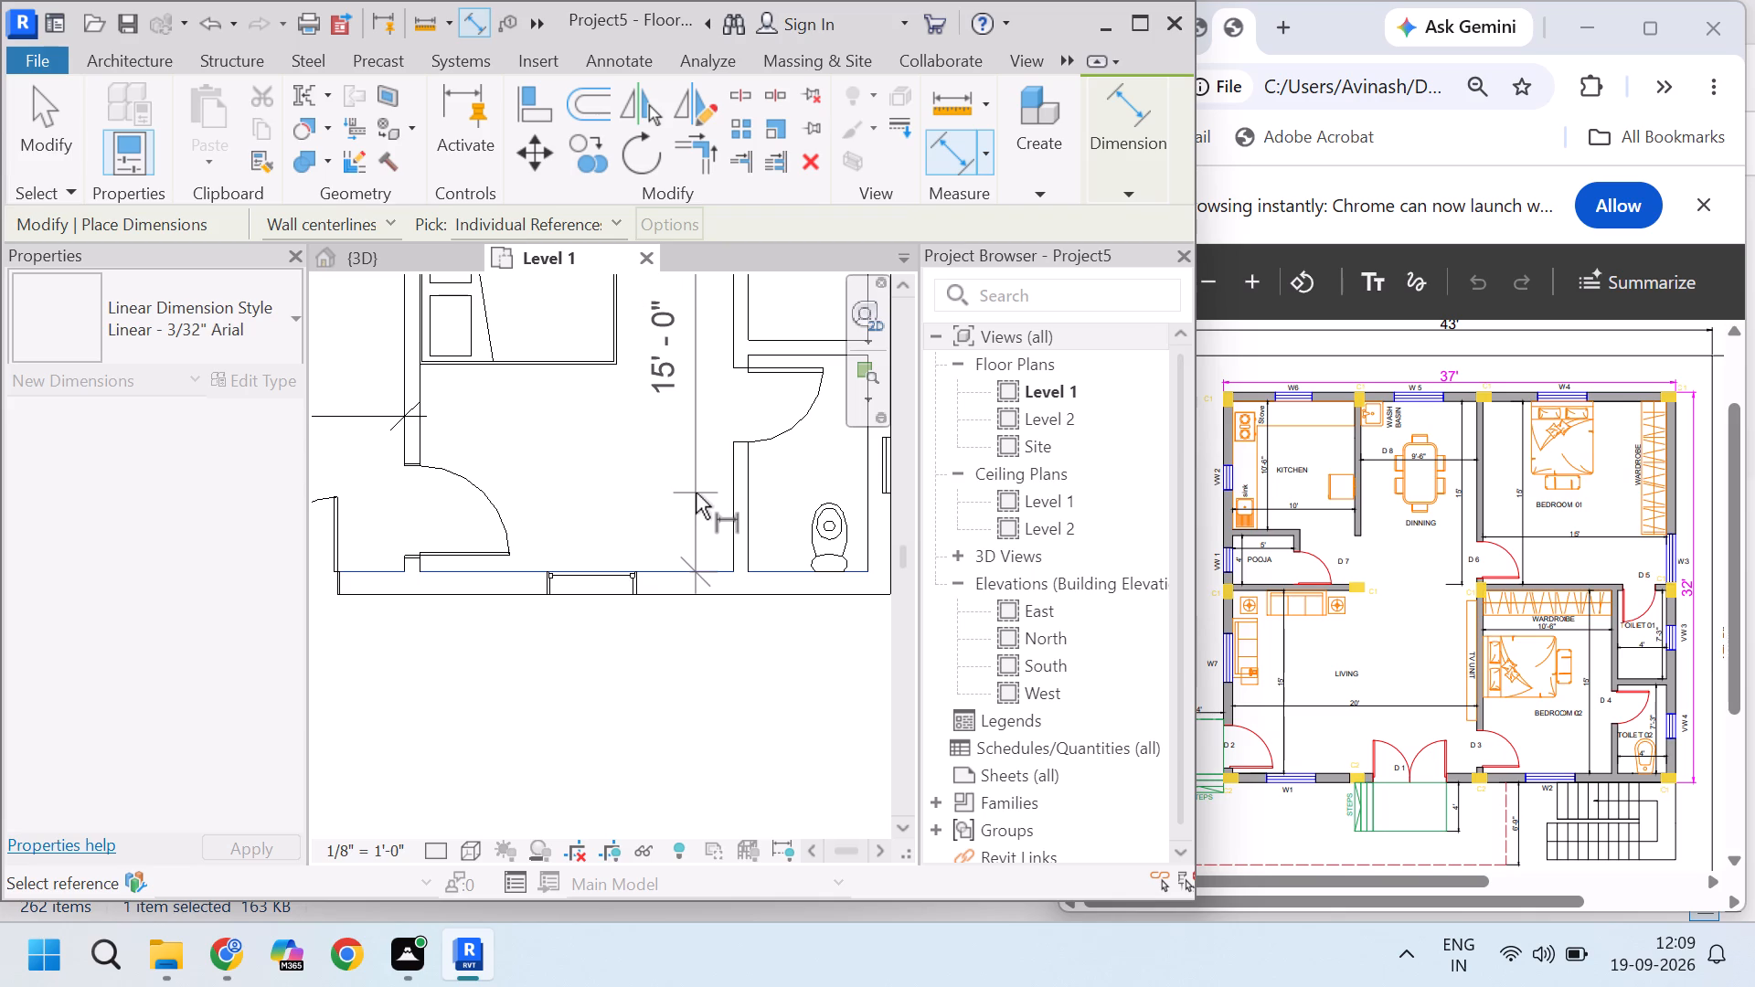
left_click(692, 493)
Add an aligned dimension for bedroom 02's clear width, between the inner faces of its west wall and the toilet partition.
scroll(689, 511, "down", 8)
scroll(669, 409, "up", 8)
key("Tab")
left_click(523, 390)
scroll(523, 390, "down", 4)
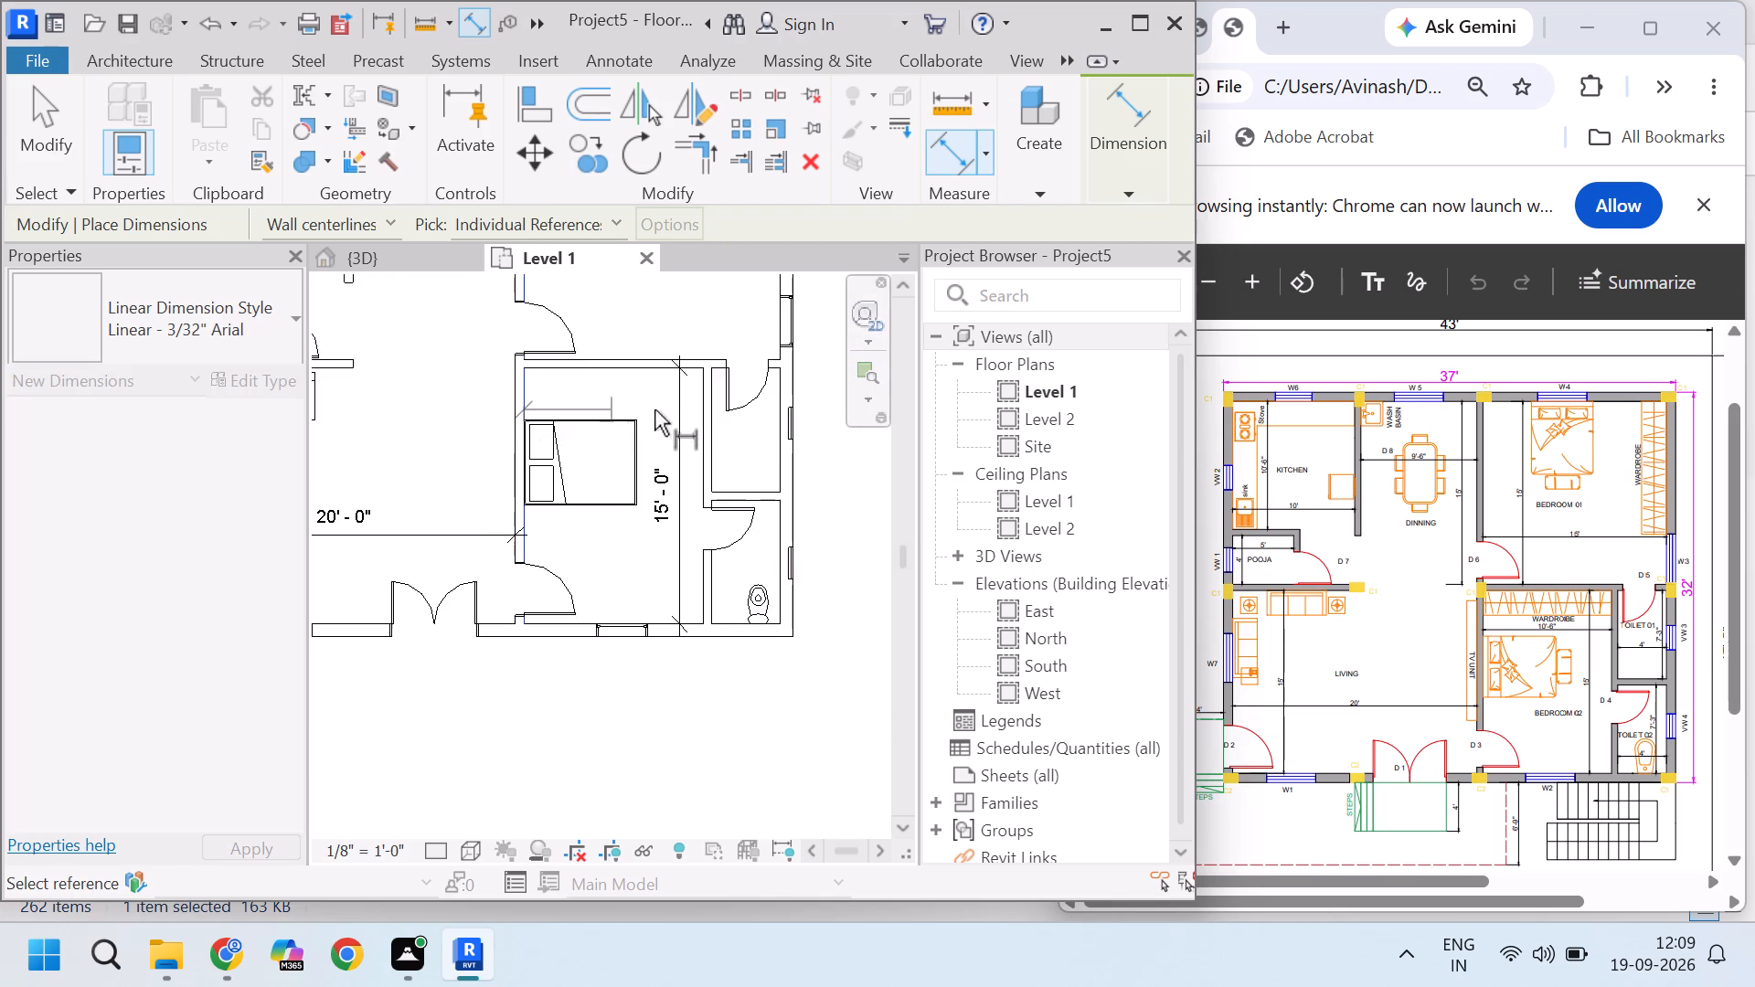
scroll(659, 409, "up", 4)
key("Tab")
left_click(731, 408)
scroll(659, 408, "up", 2)
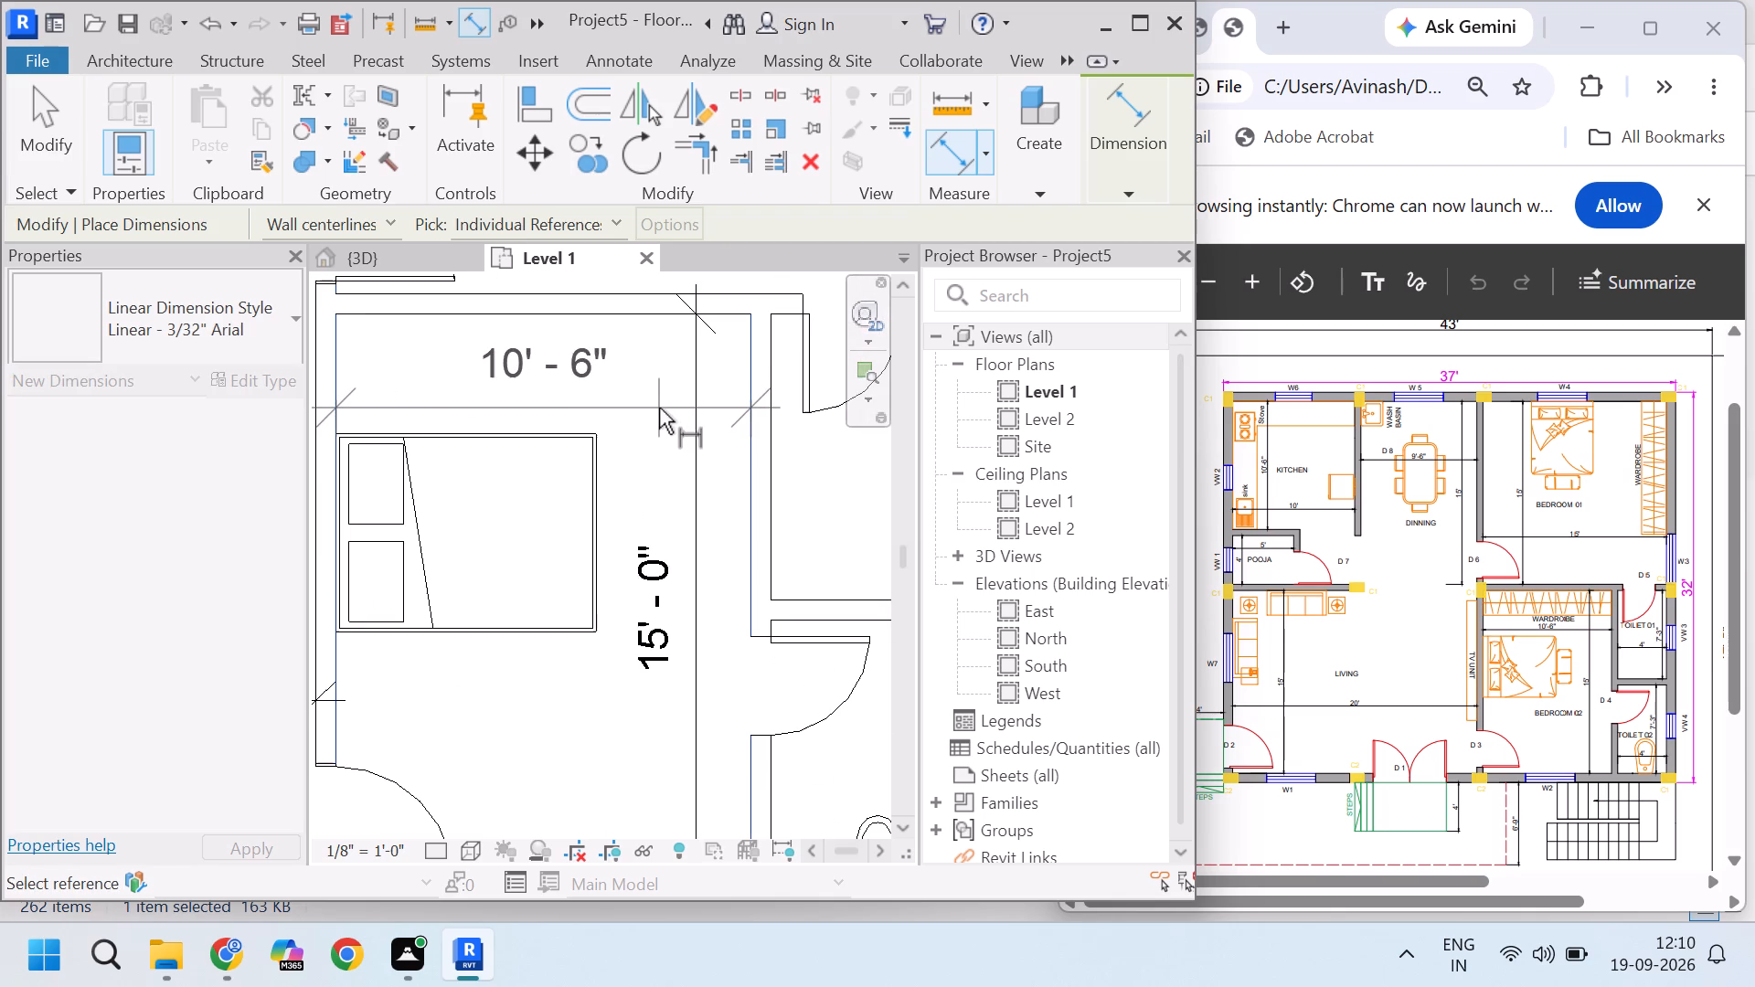
left_click(659, 408)
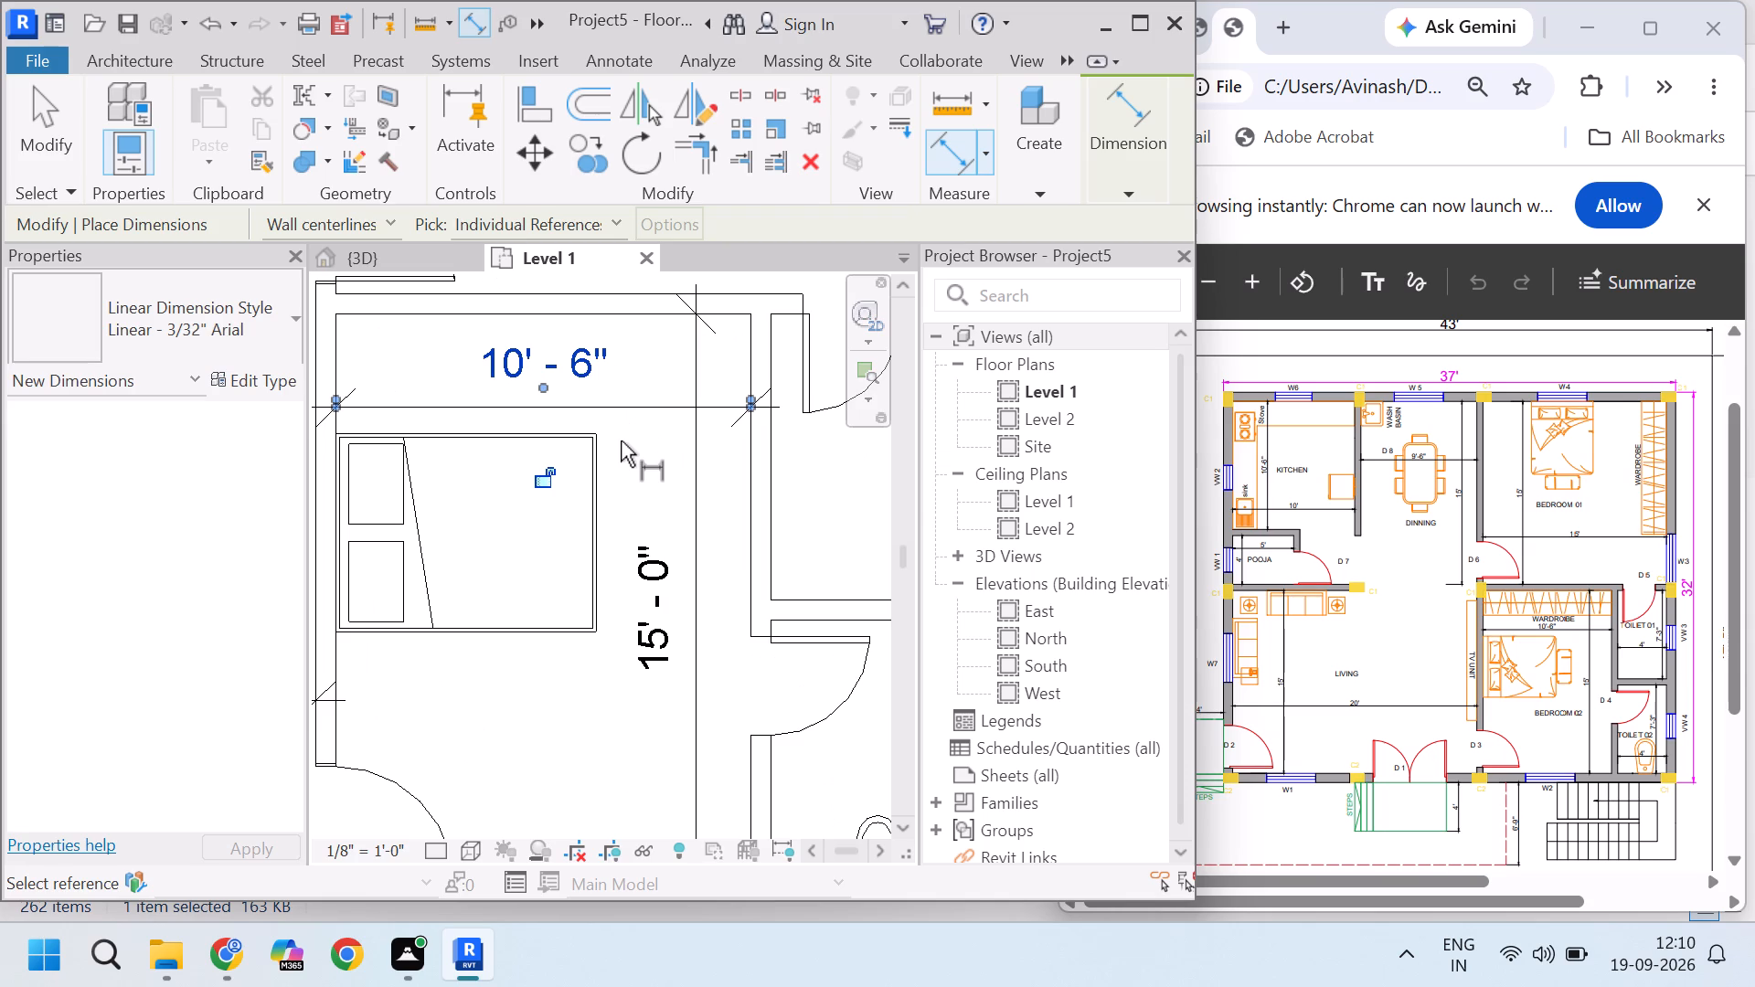
Add an aligned dimension for toilet 01's clear width, from the bedroom 02 partition to the east exterior wall's inner face.
scroll(604, 451, "down", 3)
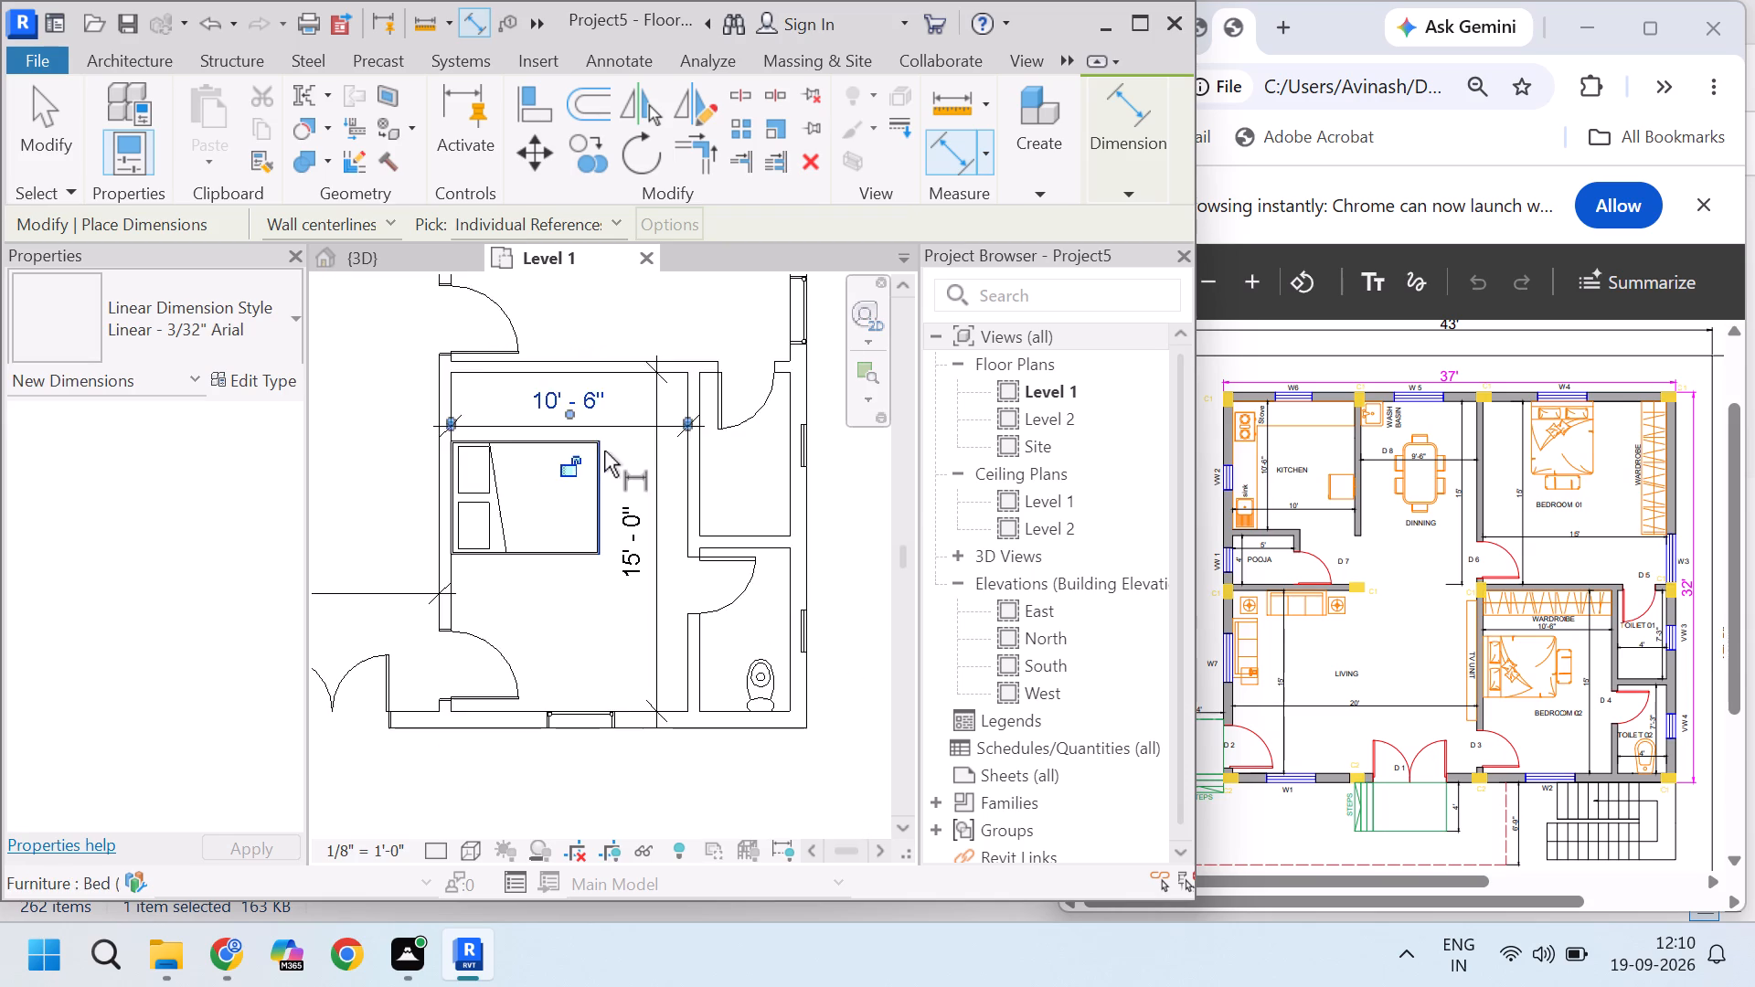
scroll(604, 451, "down", 6)
scroll(615, 497, "up", 3)
scroll(697, 474, "up", 3)
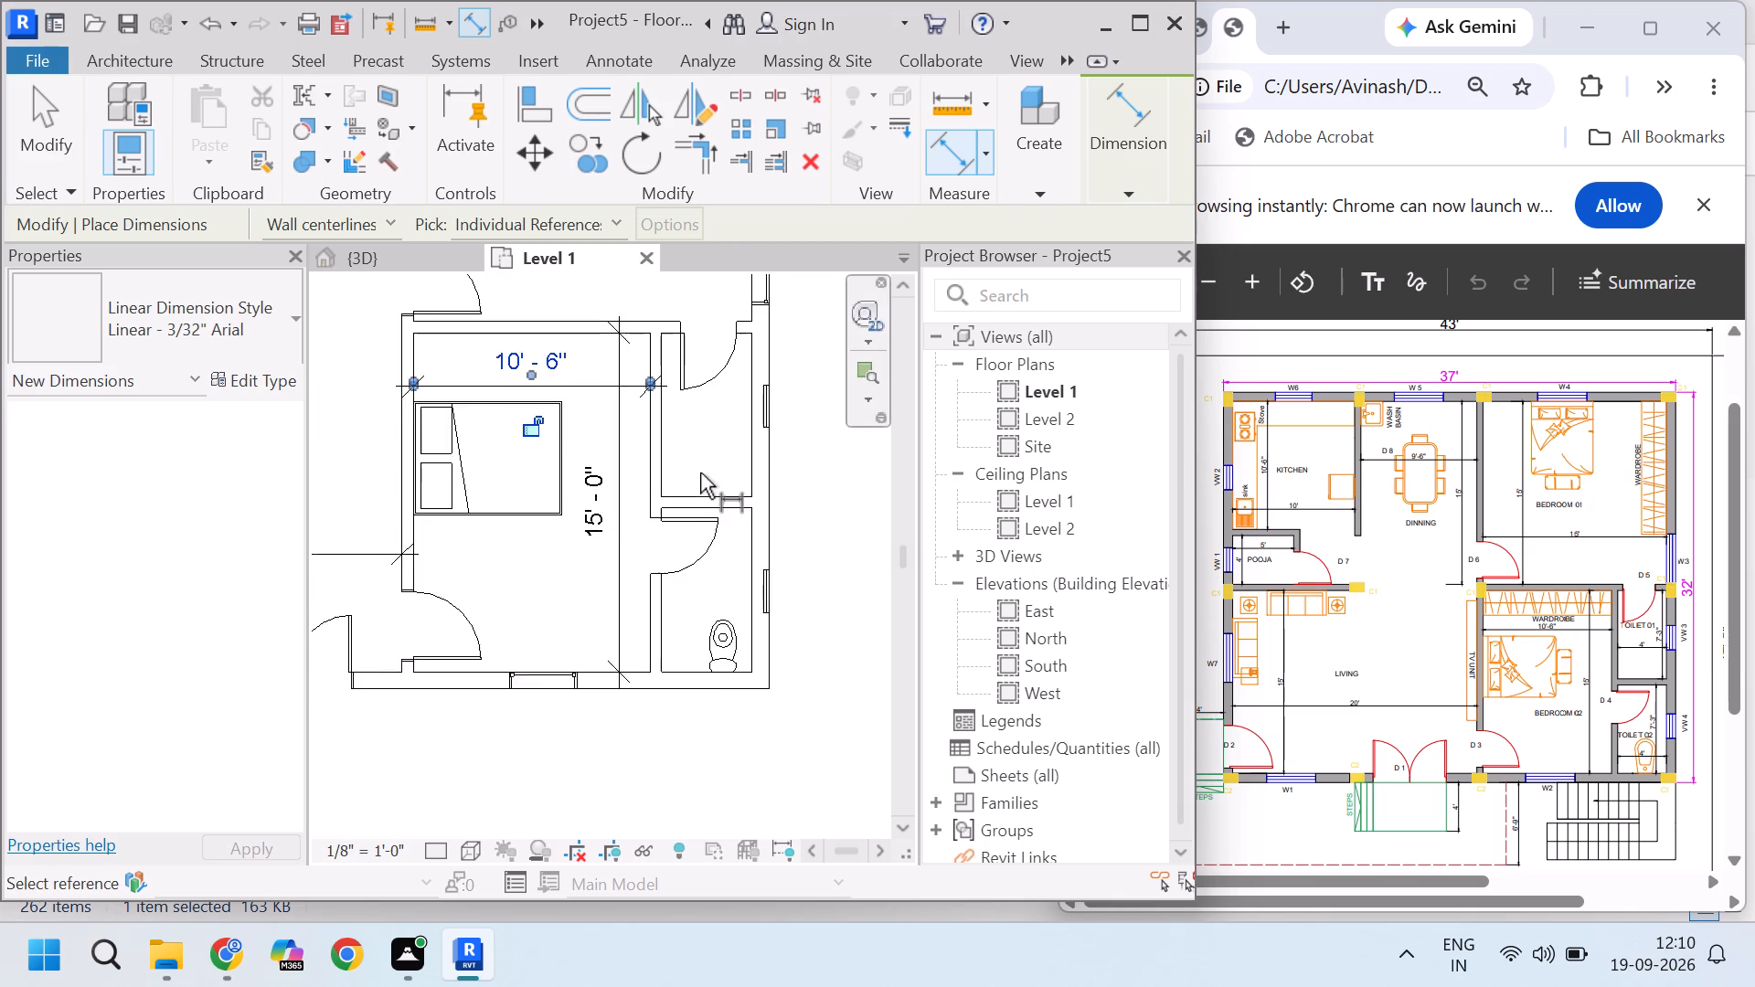
scroll(664, 451, "up", 3)
key("Tab")
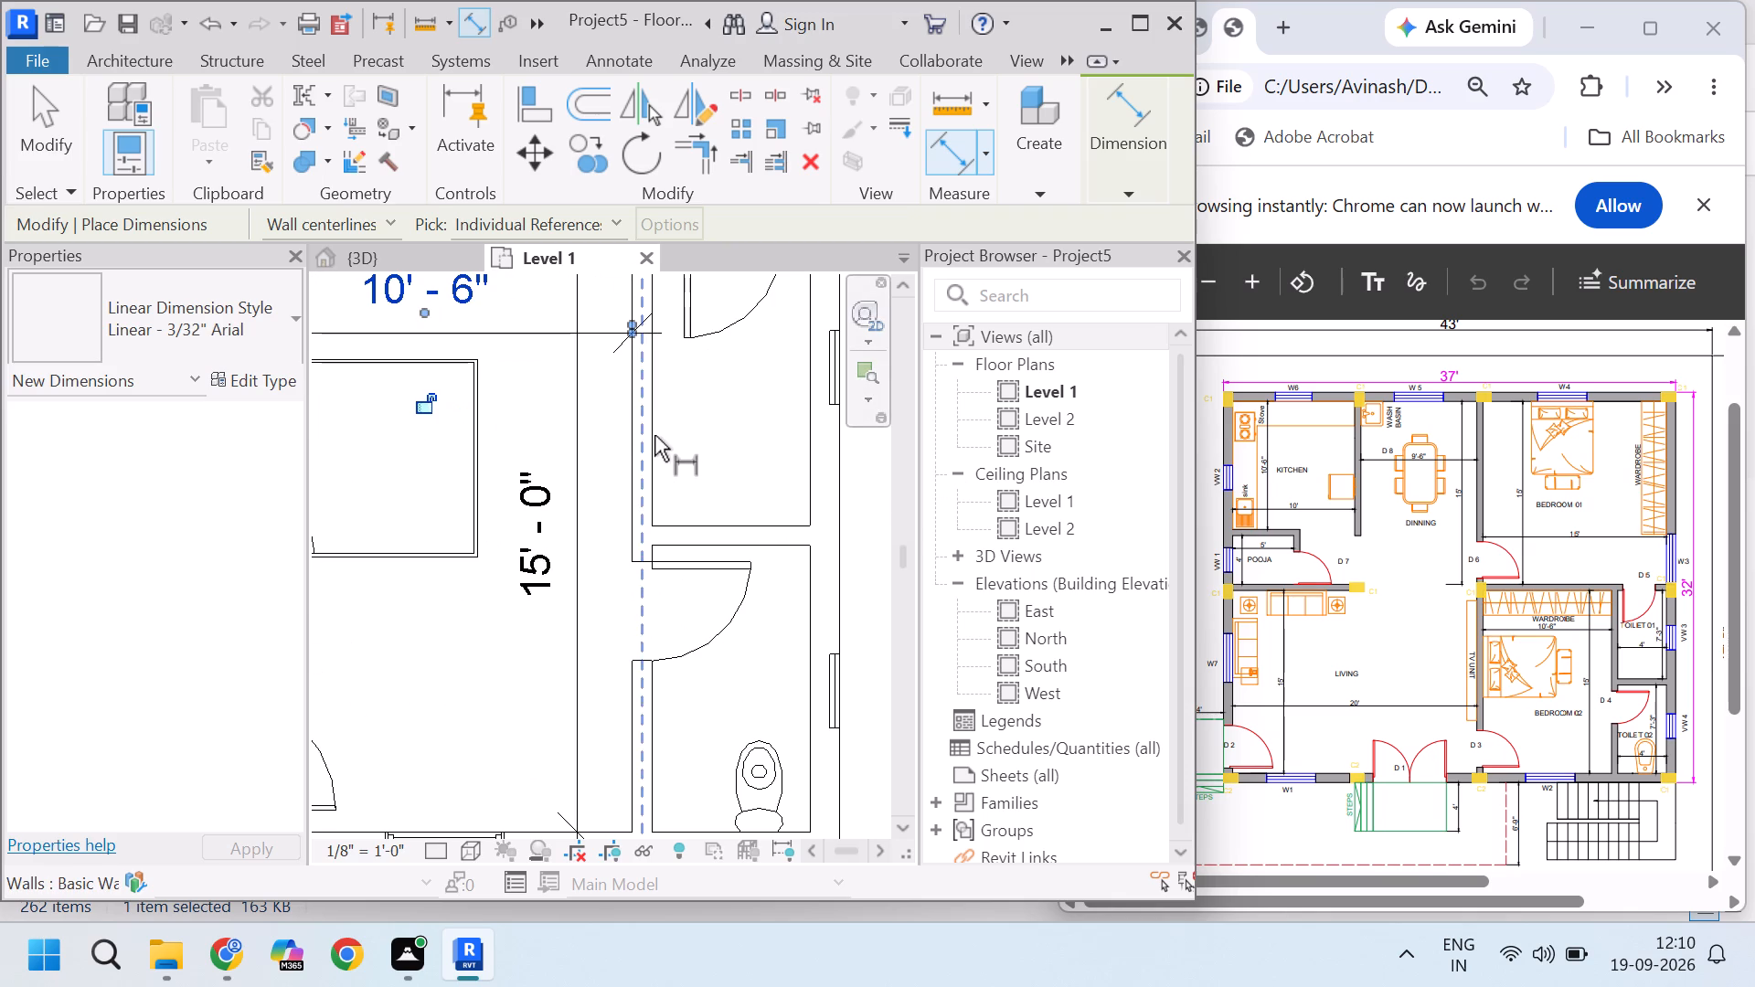
left_click(654, 435)
key("Tab")
left_click(808, 420)
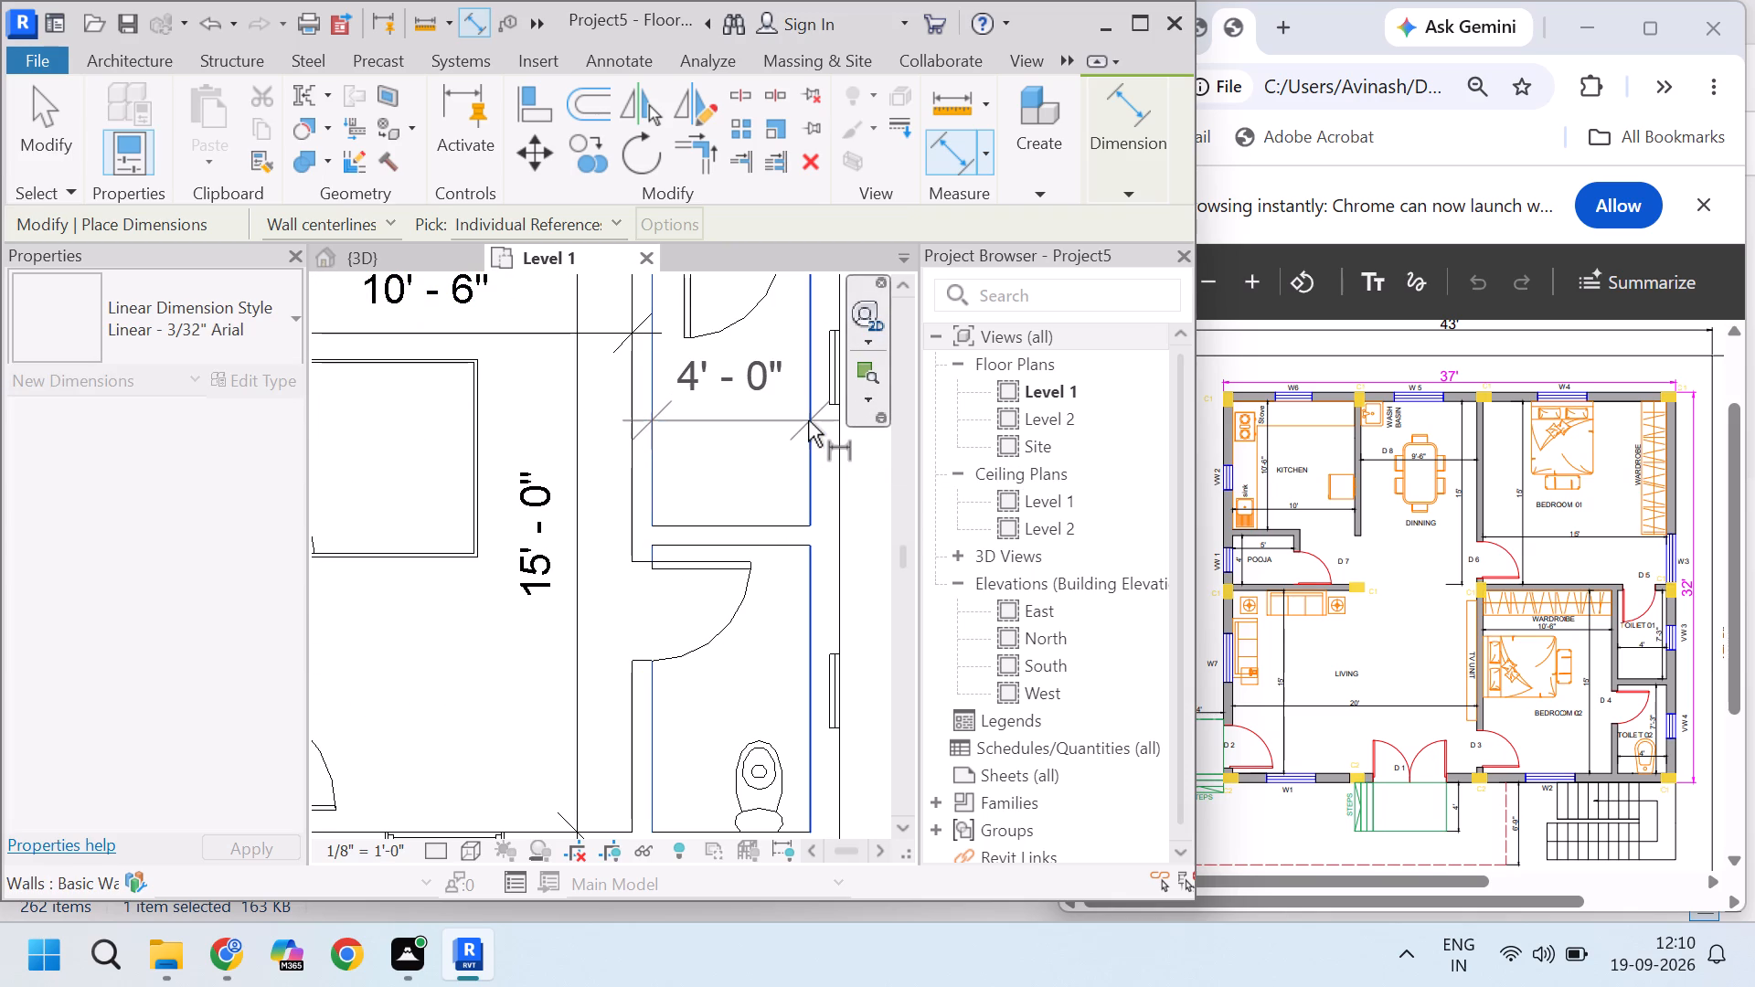
scroll(808, 420, "up", 7)
scroll(703, 479, "down", 2)
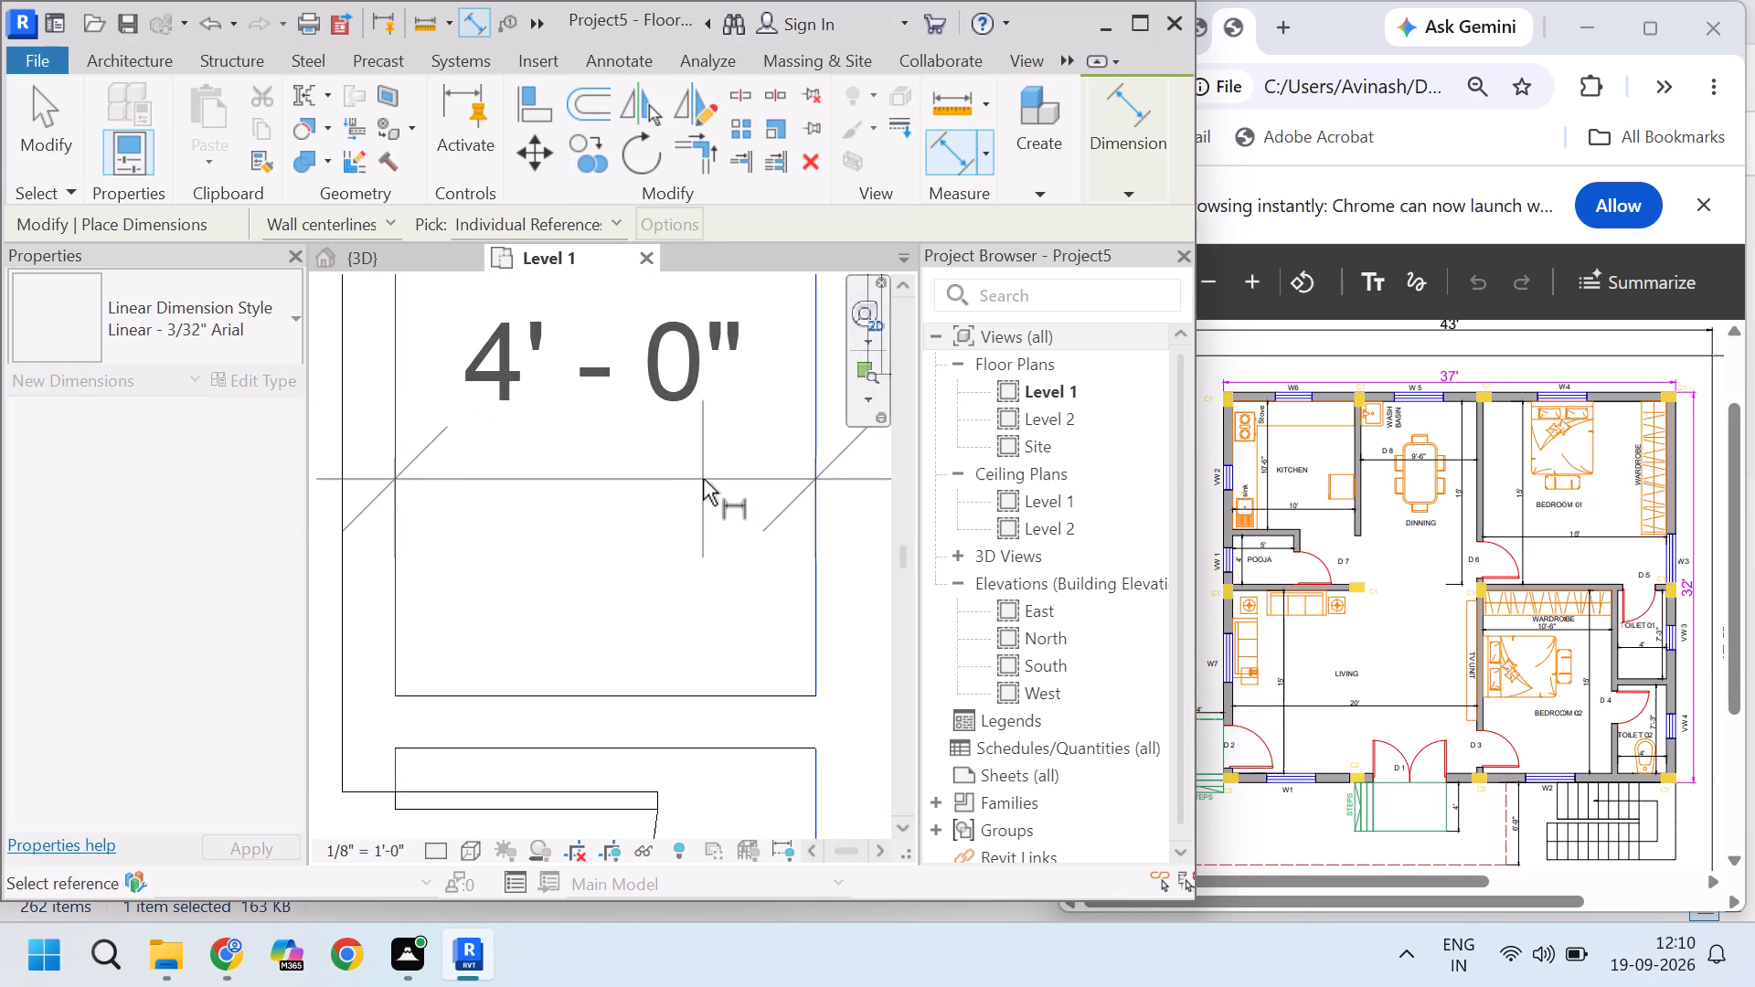
scroll(703, 479, "down", 5)
scroll(665, 484, "up", 2)
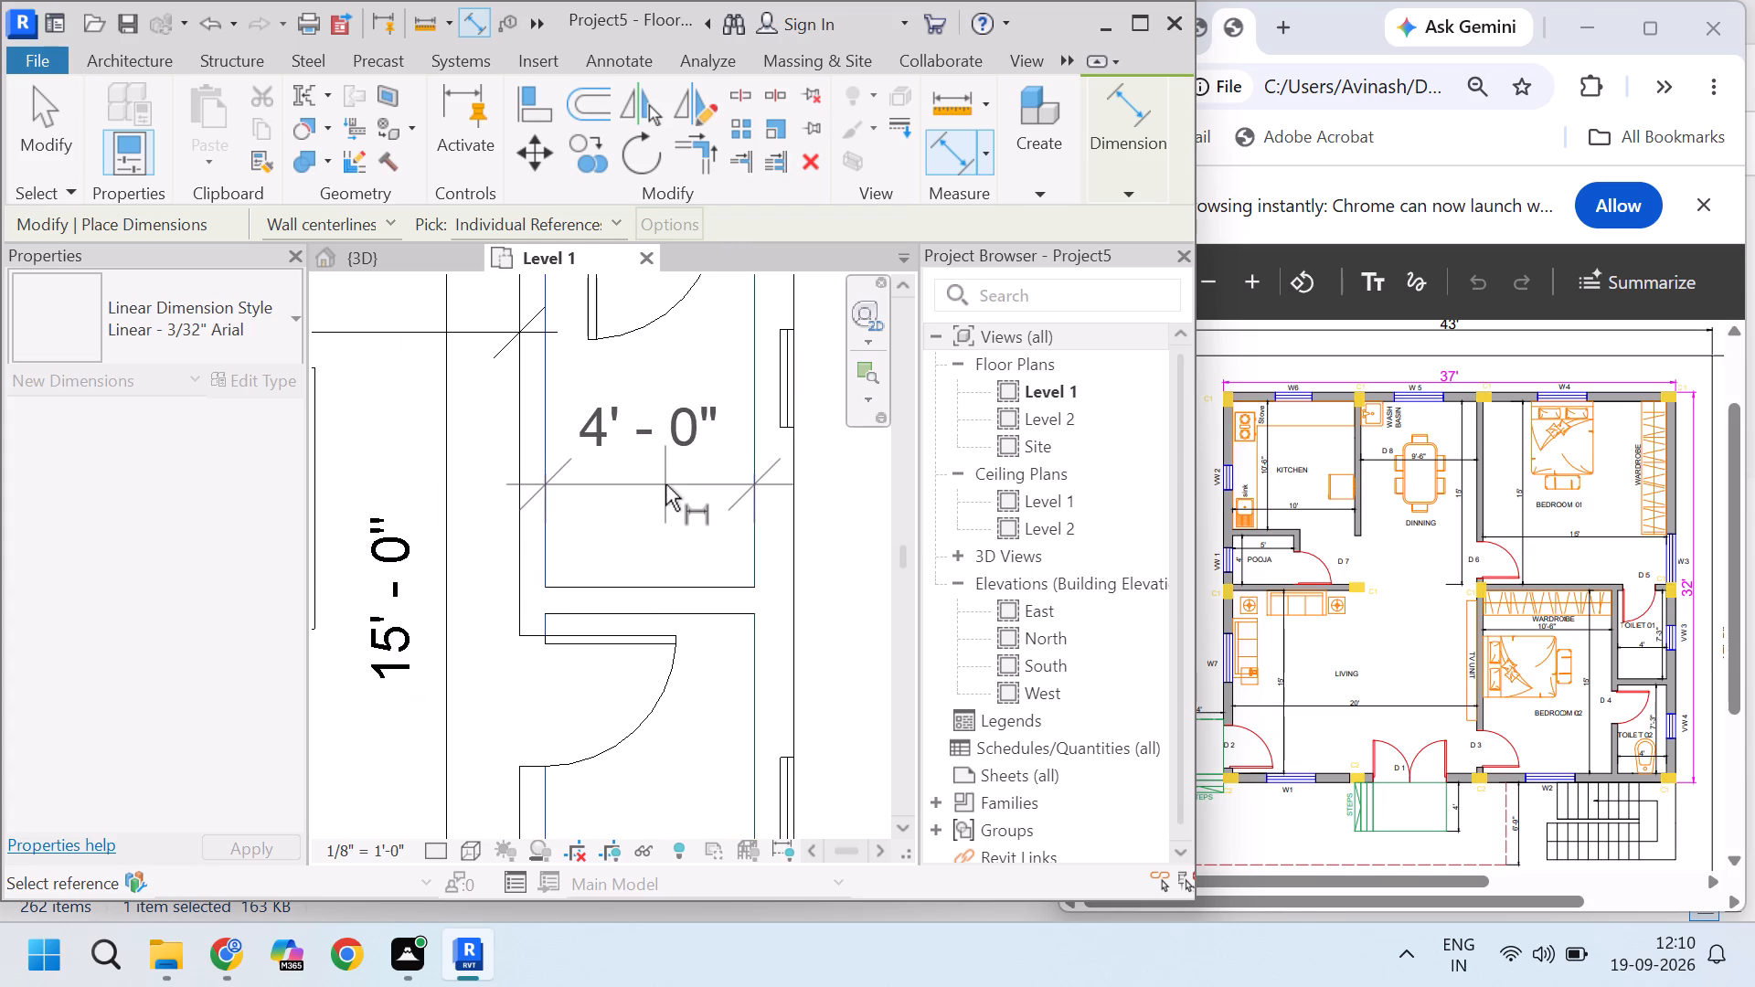
left_click(669, 472)
Add an aligned dimension for toilet 01's clear depth, between the inner faces of its north and south walls, and finish dimensioning without saving.
scroll(664, 490, "down", 4)
scroll(717, 341, "up", 5)
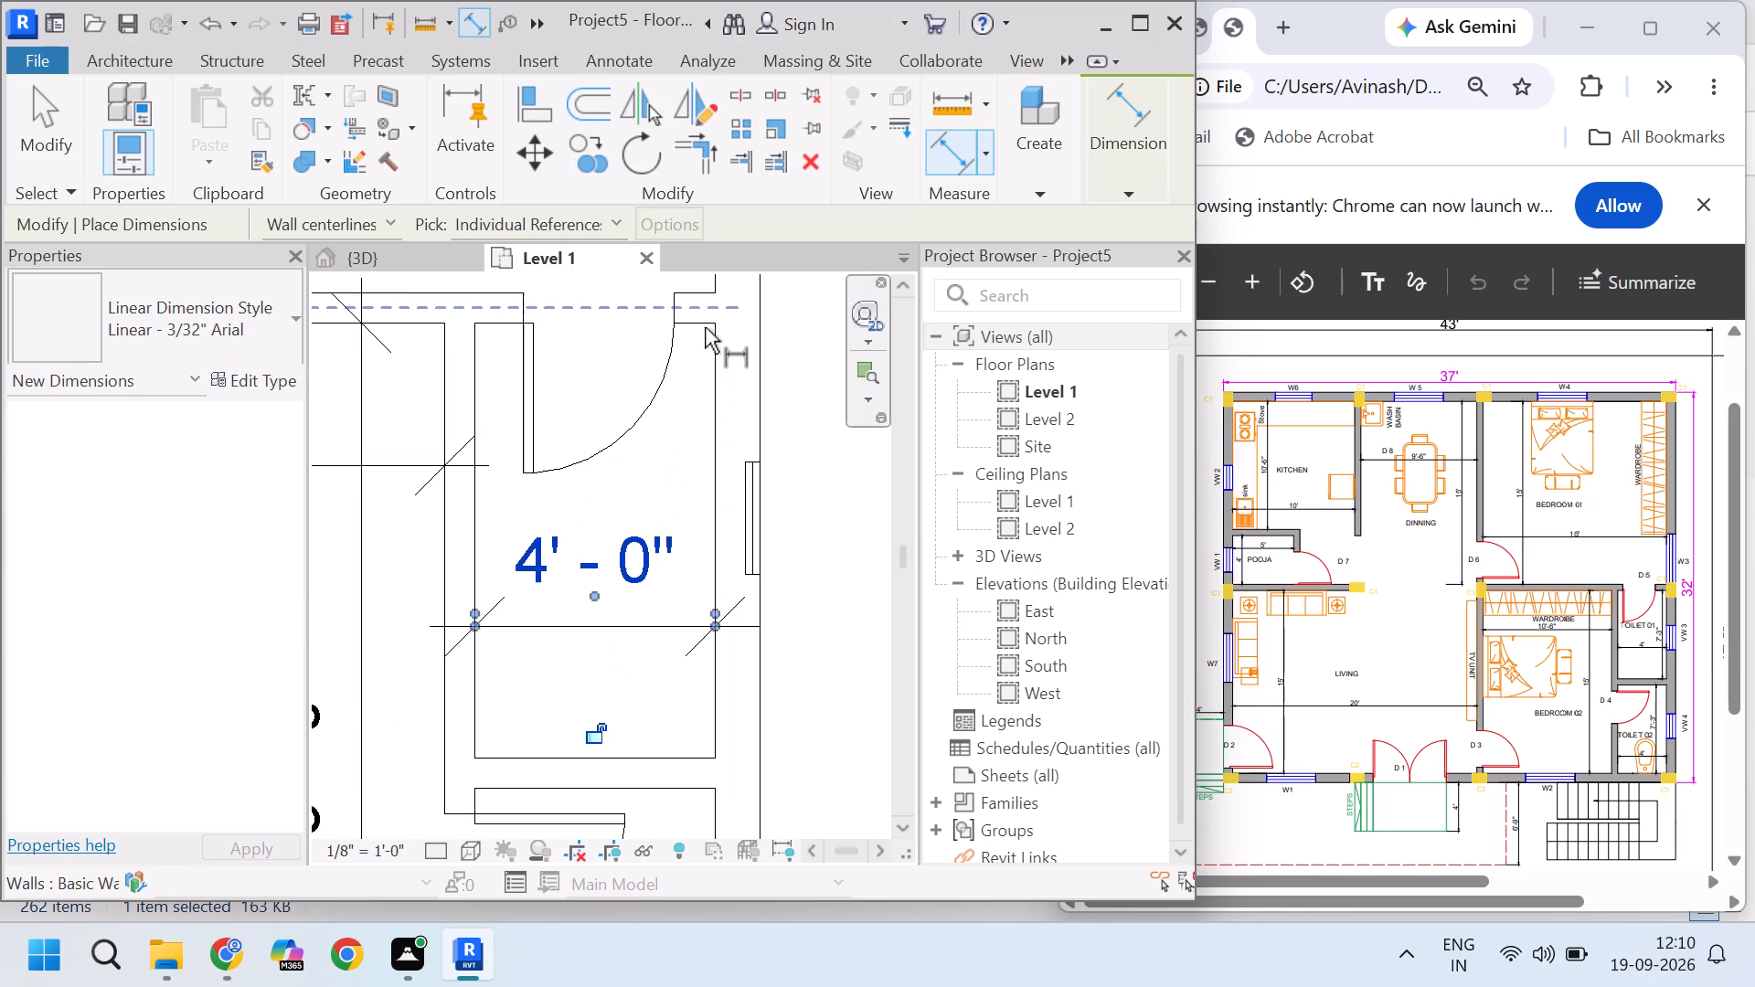
key("Tab")
key("Tab")
left_click(697, 324)
scroll(697, 324, "down", 4)
scroll(667, 483, "up", 3)
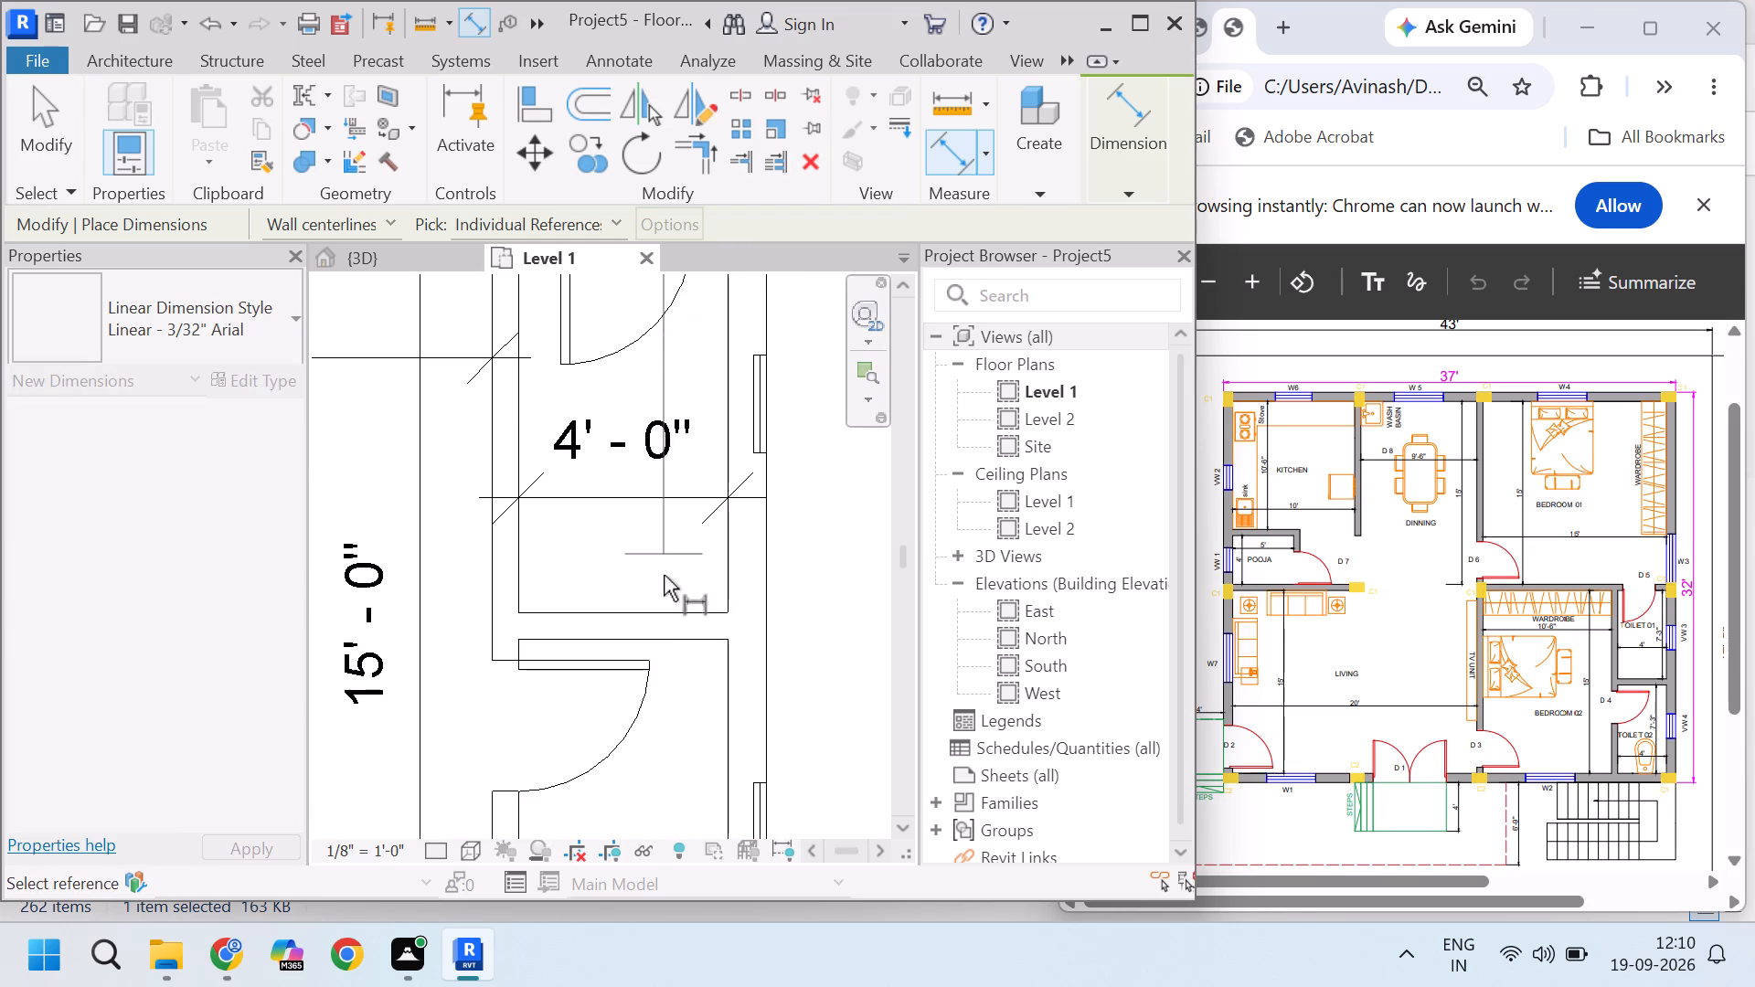
key("Tab")
left_click(701, 611)
scroll(701, 611, "down", 3)
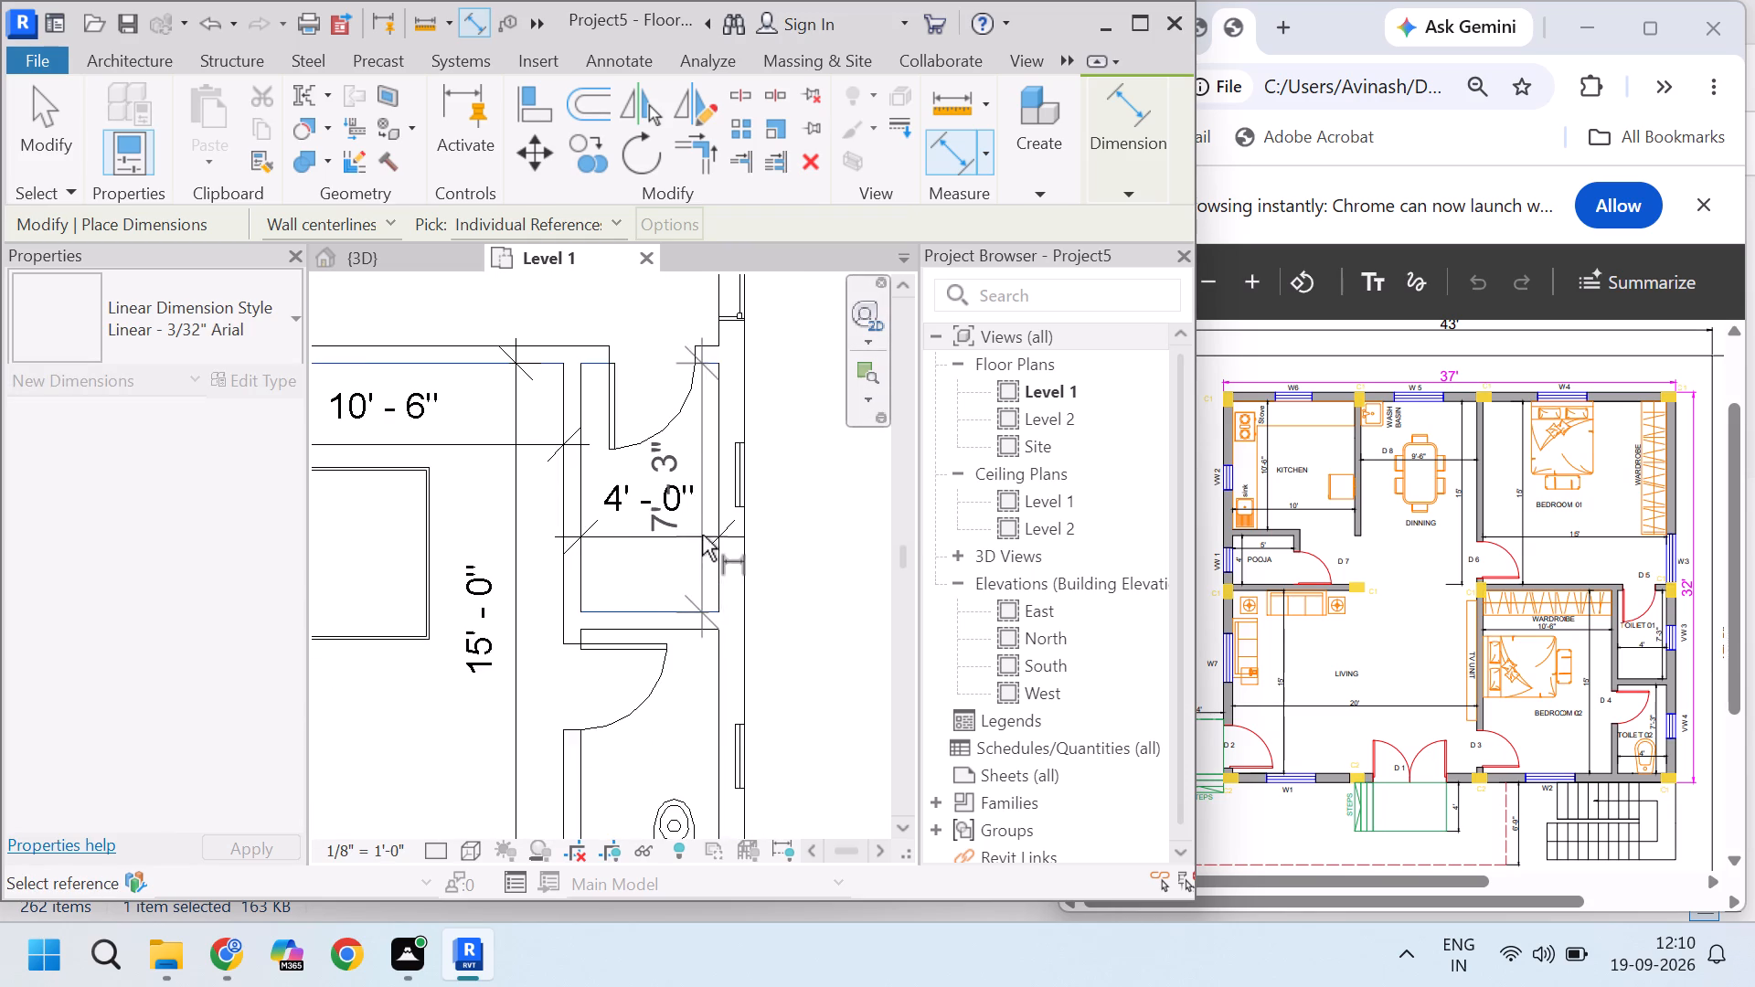
scroll(702, 534, "up", 2)
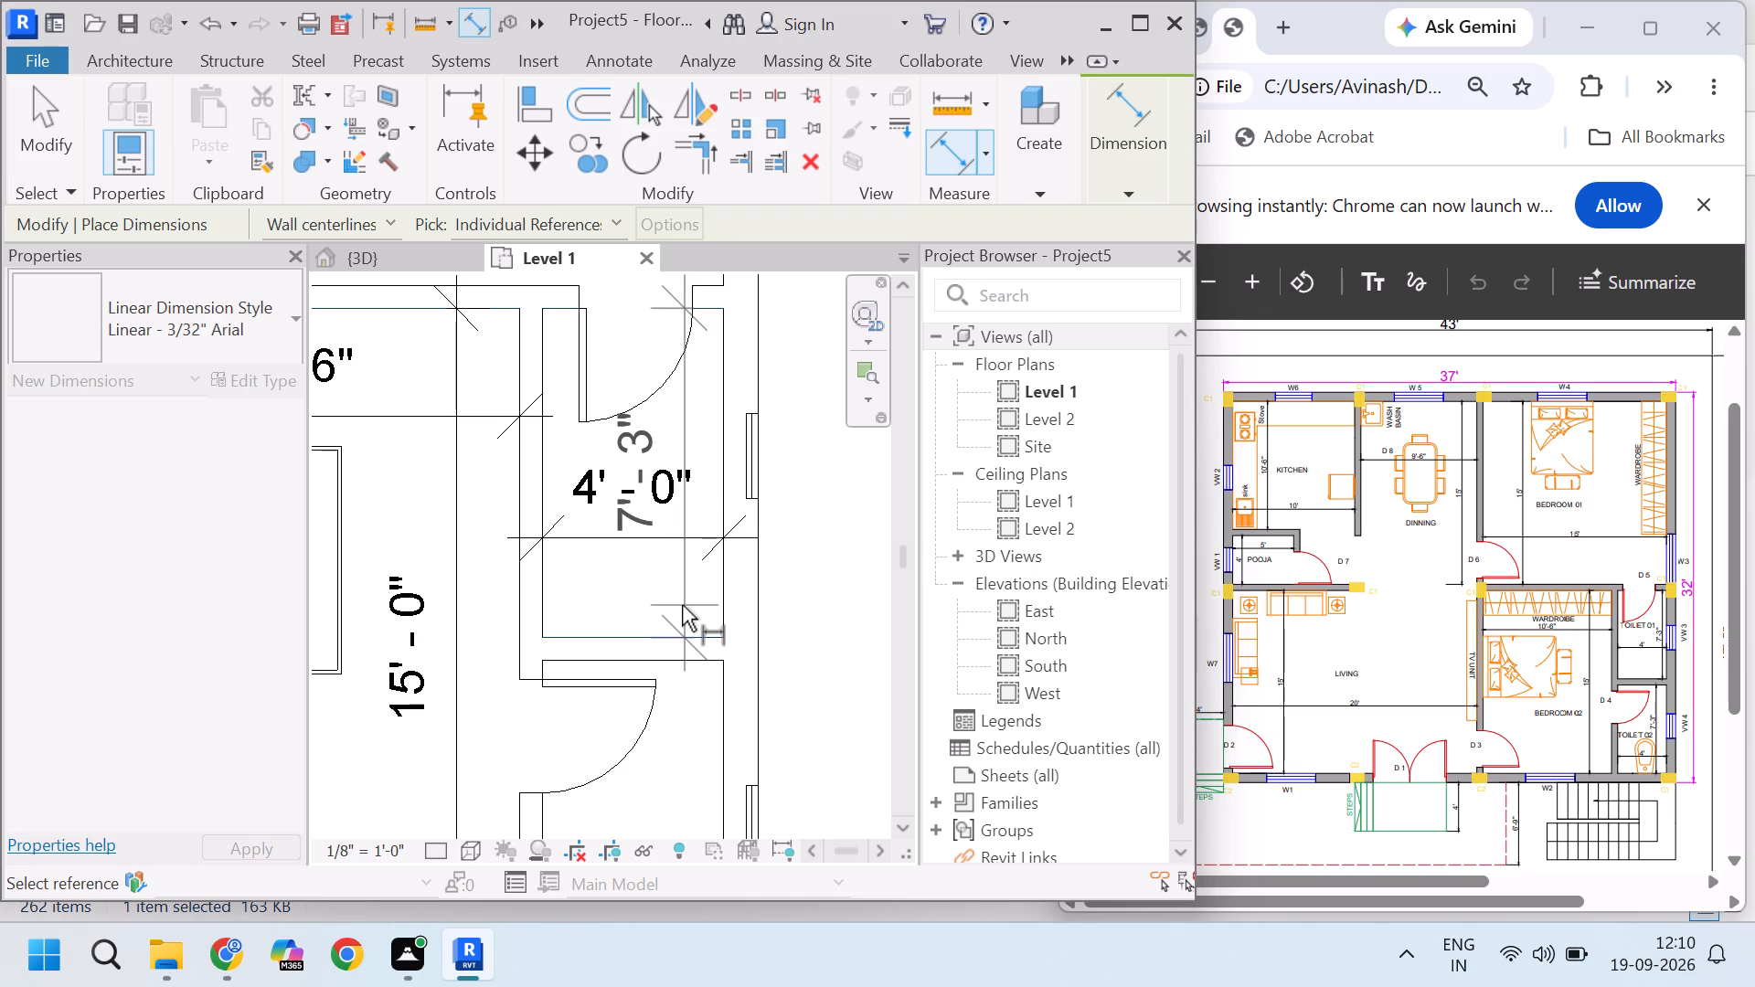
left_click(681, 606)
scroll(631, 552, "up", 1)
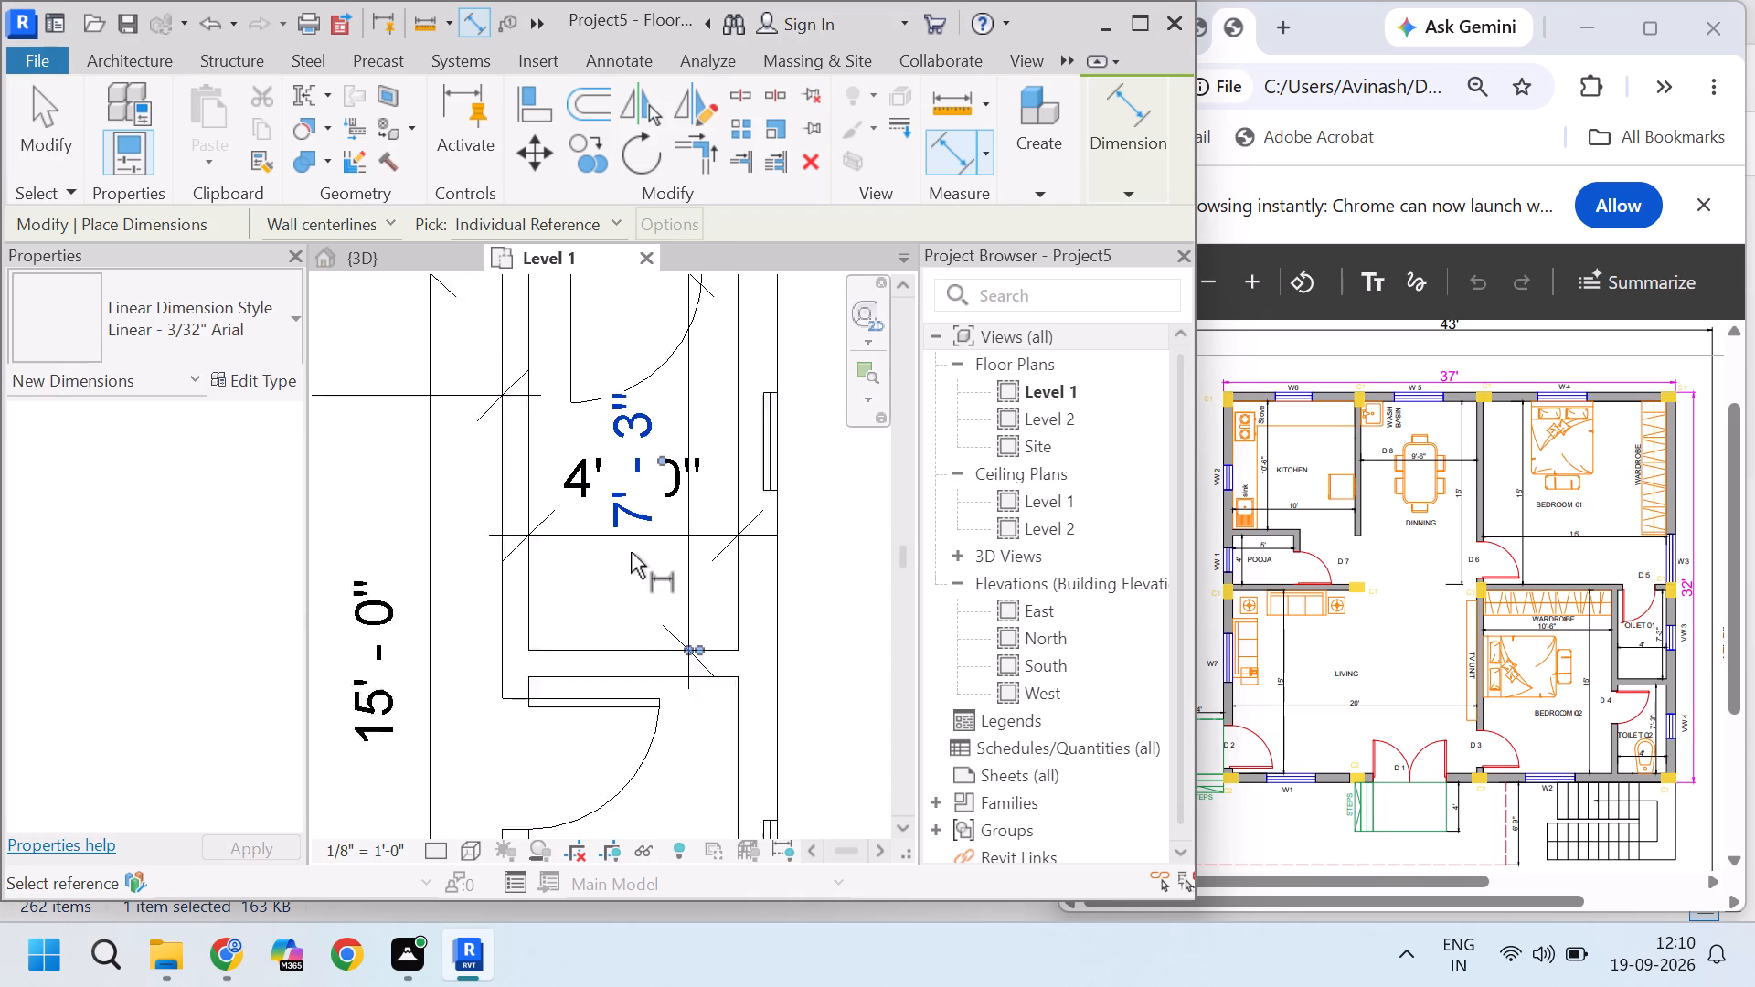
scroll(631, 552, "up", 1)
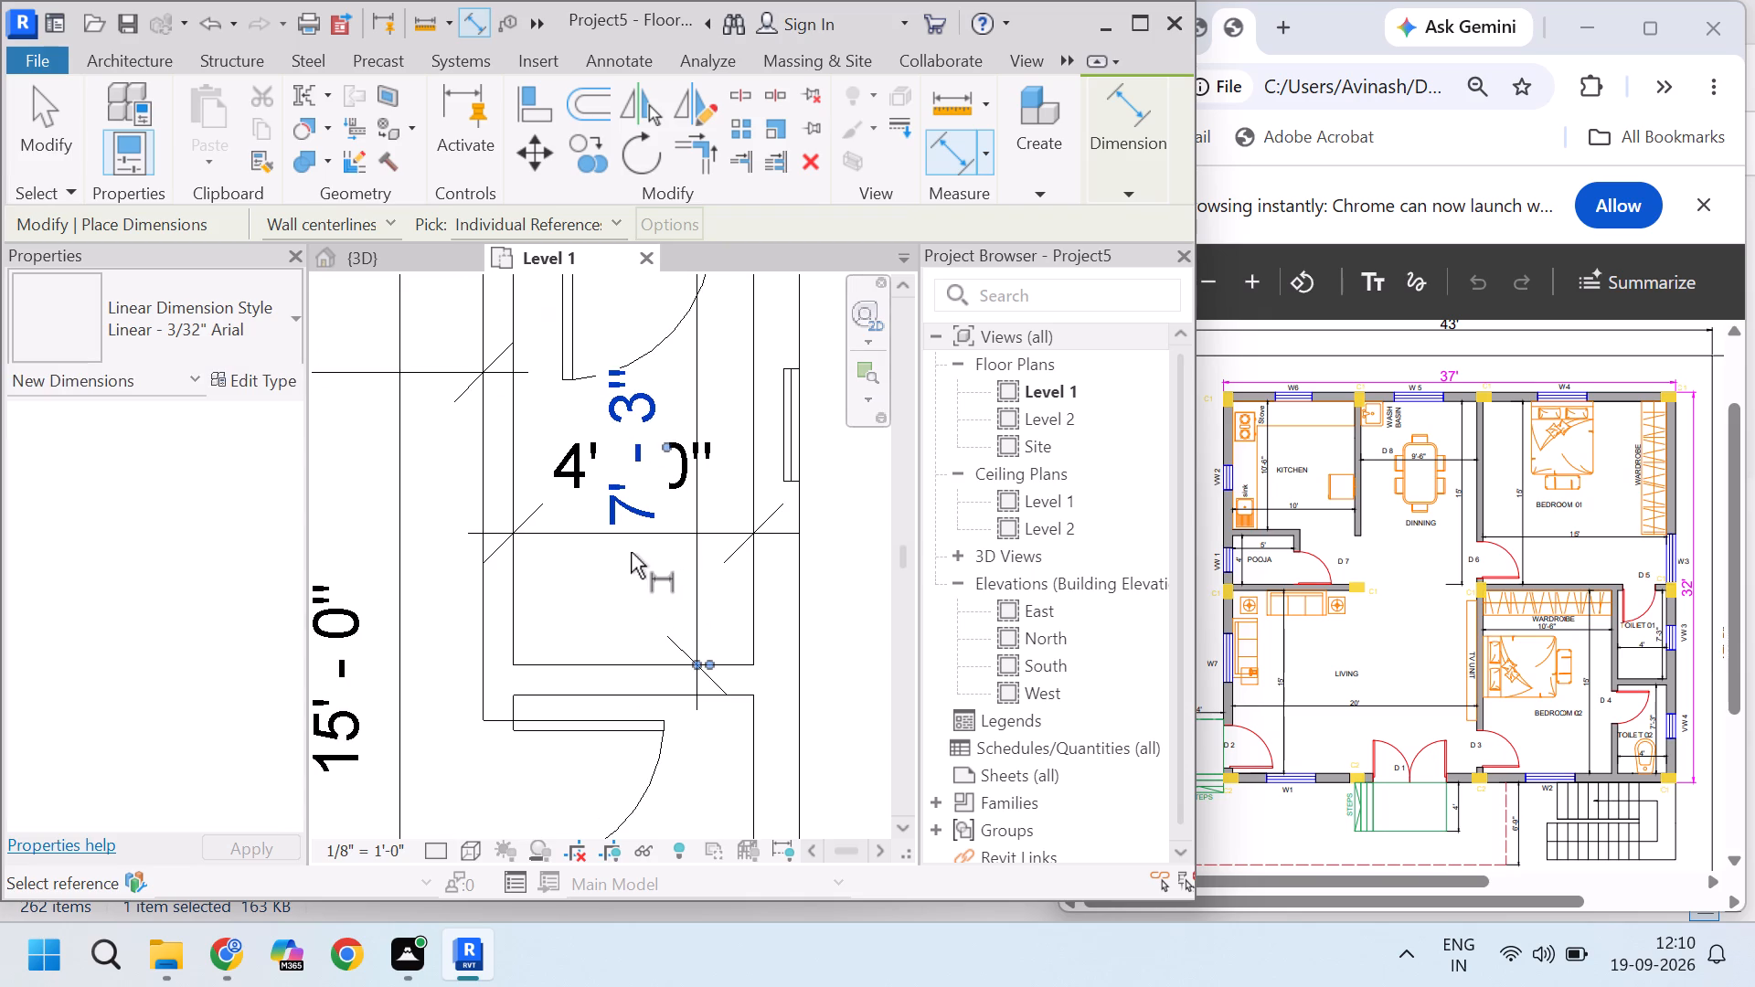
key("Escape")
key("Escape")
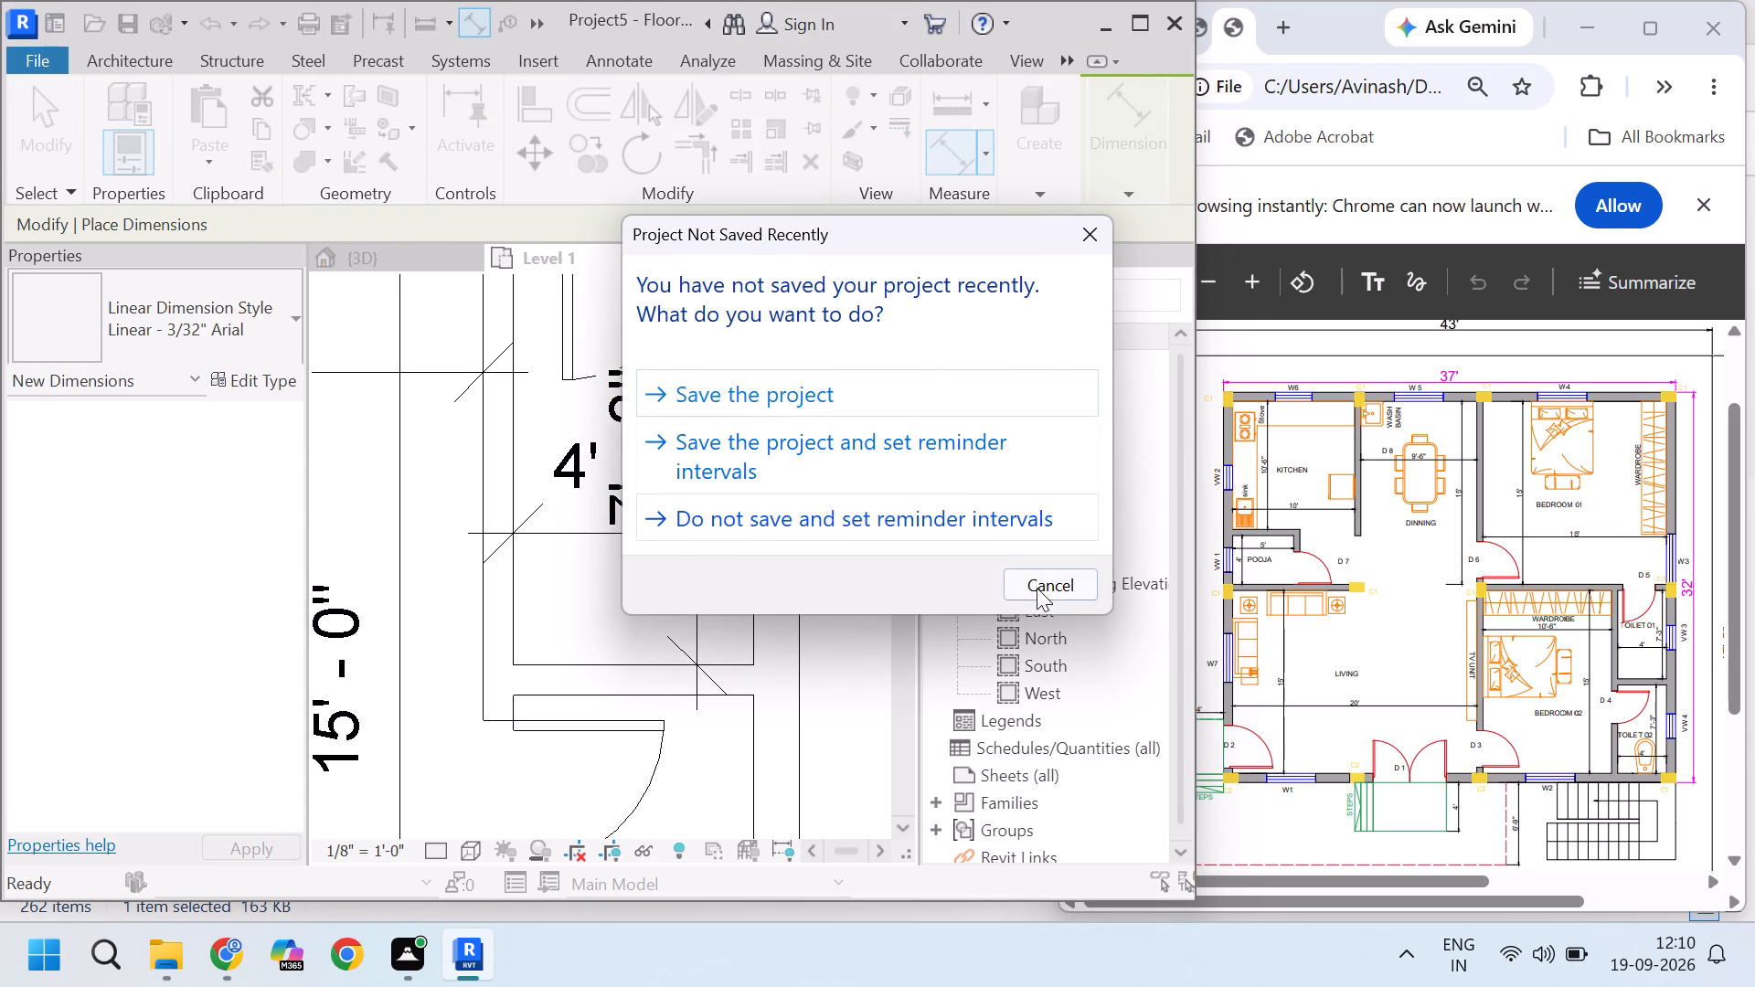
left_click(1040, 599)
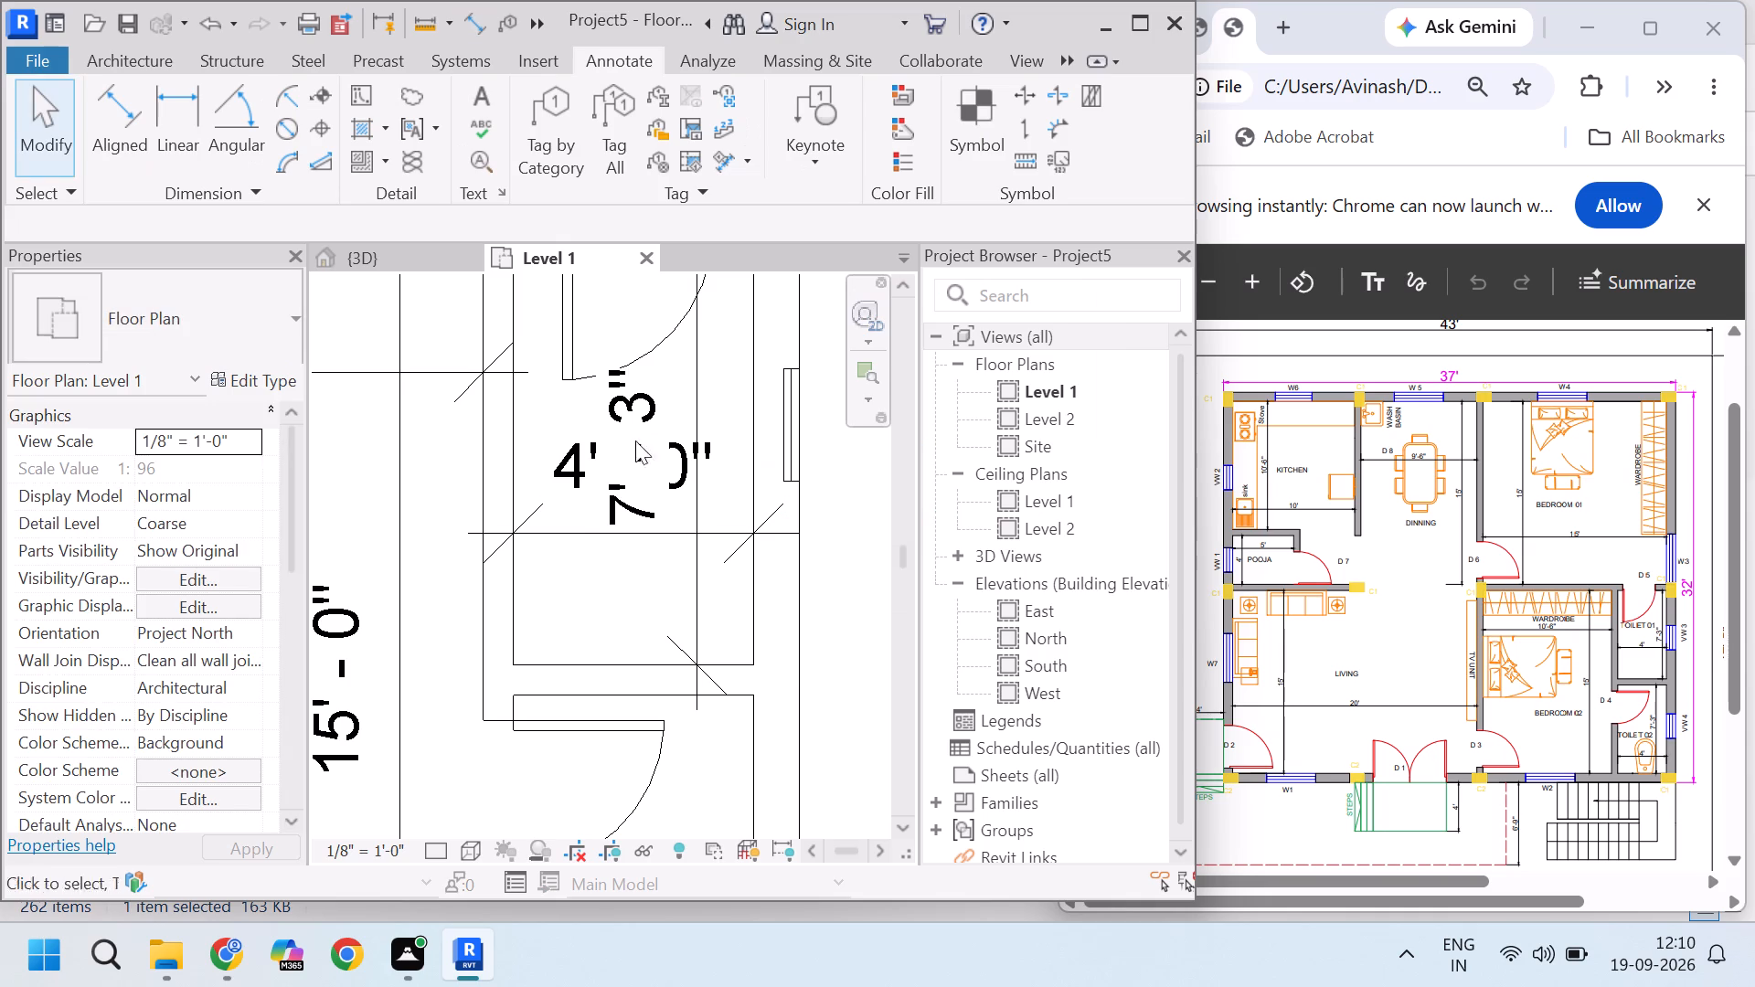
Select toilet 01's depth dimension and look through the available linear dimension styles.
left_click(666, 454)
left_click(219, 322)
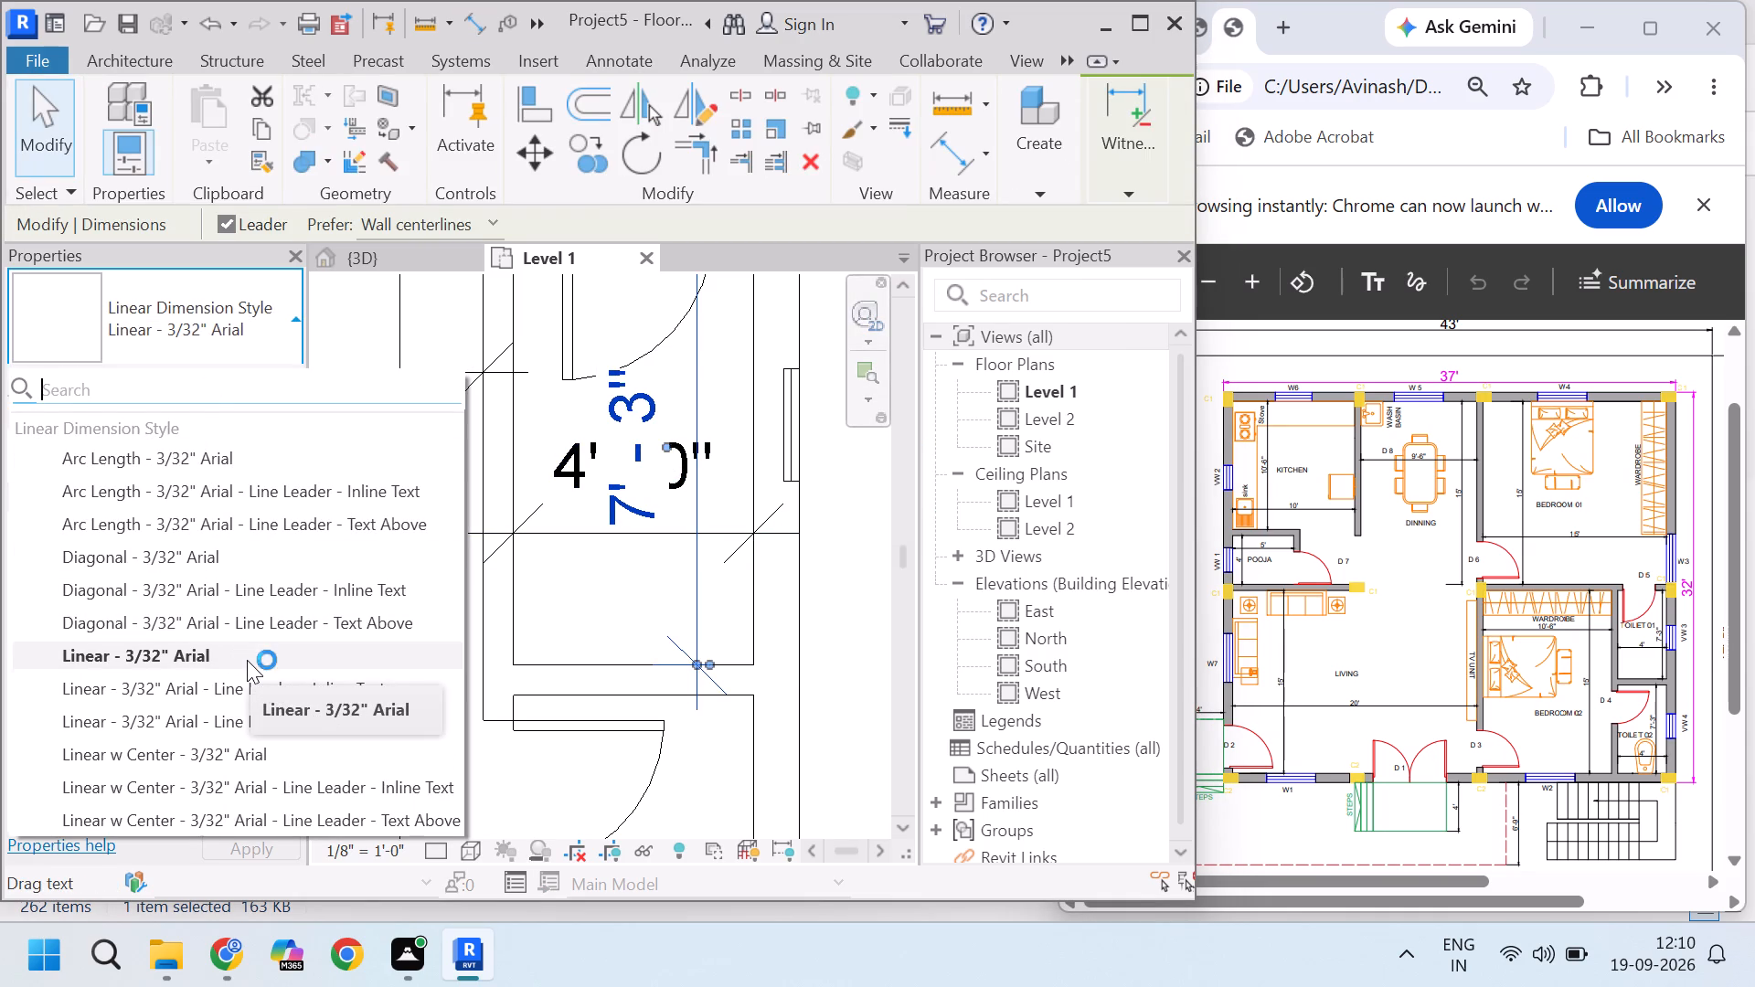
scroll(247, 660, "up", 6)
scroll(276, 555, "down", 4)
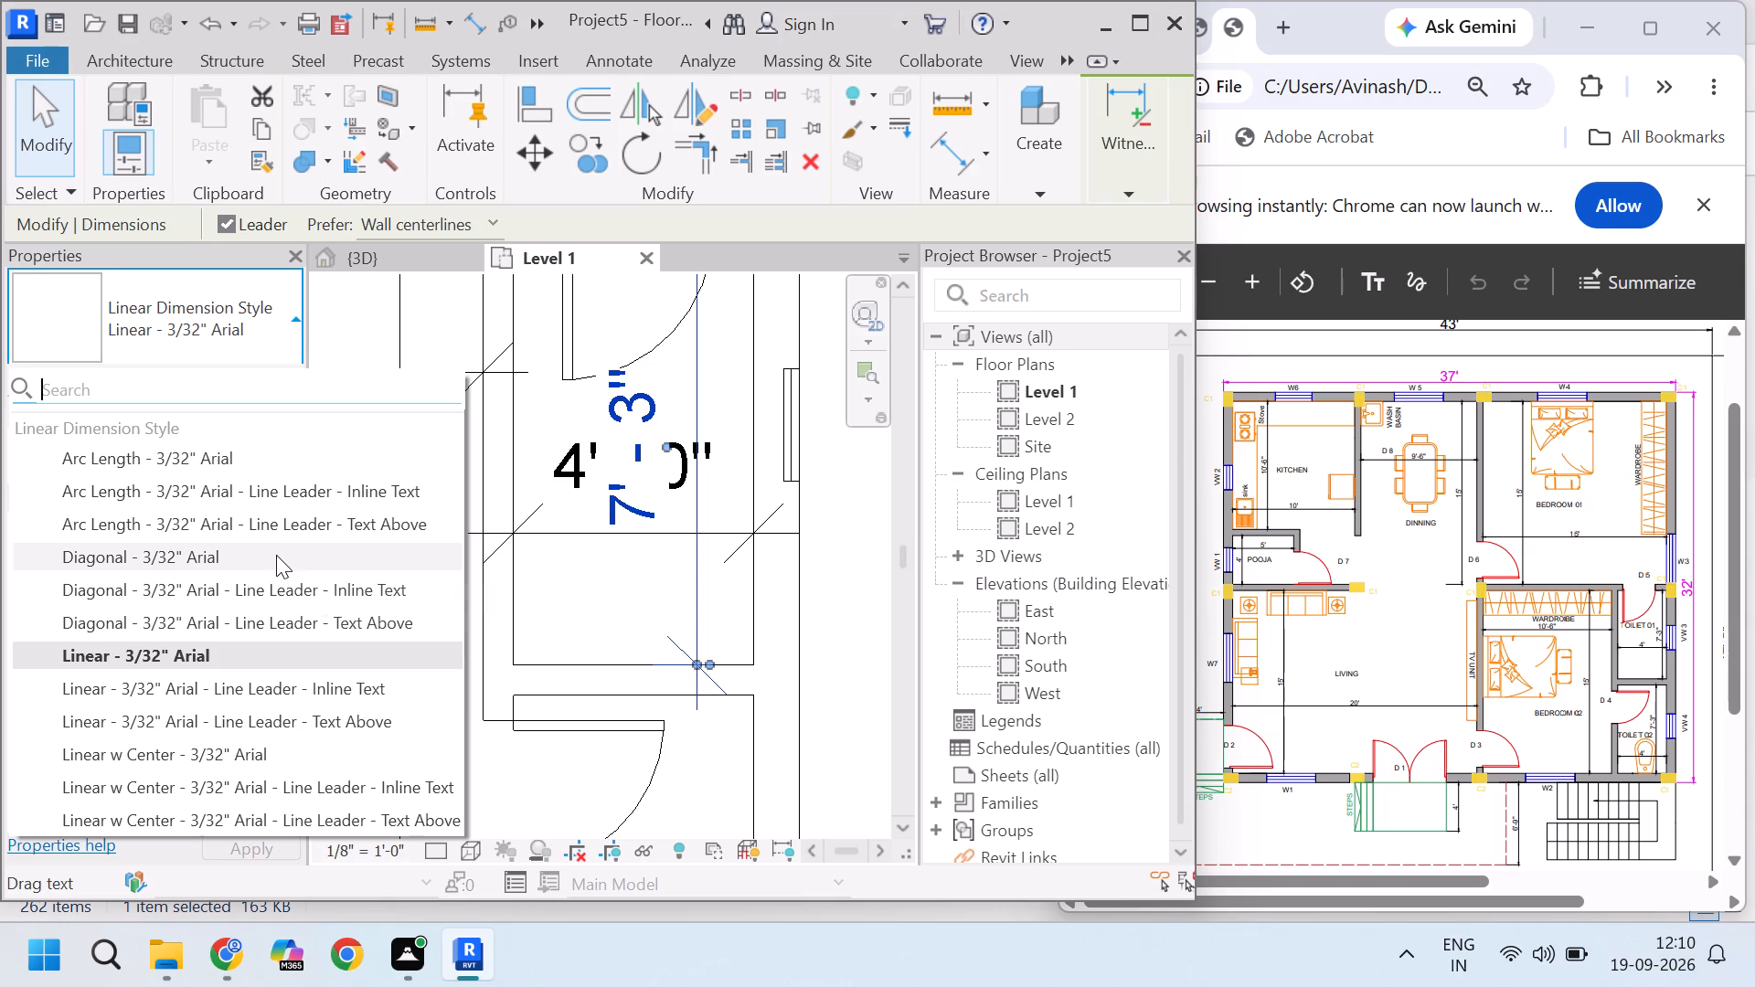
scroll(276, 555, "down", 4)
key("Escape")
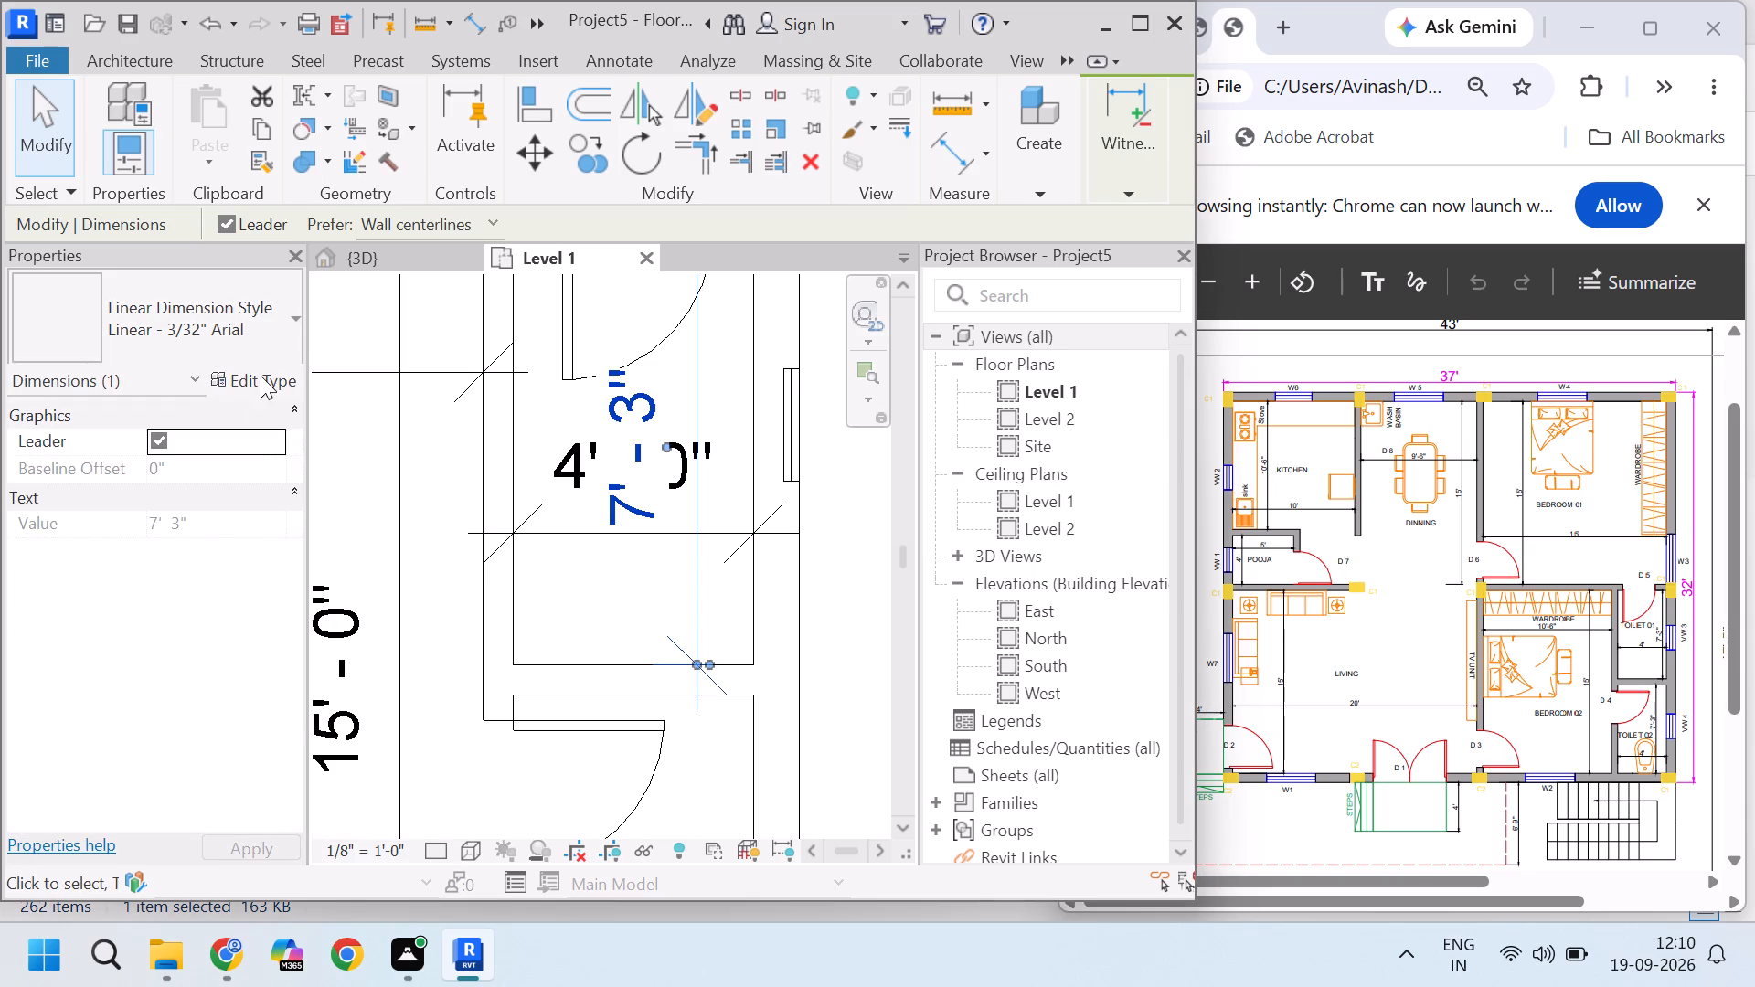
Duplicate the selected dimension's type under the name Linear - 2/32" Arial.
left_click(263, 374)
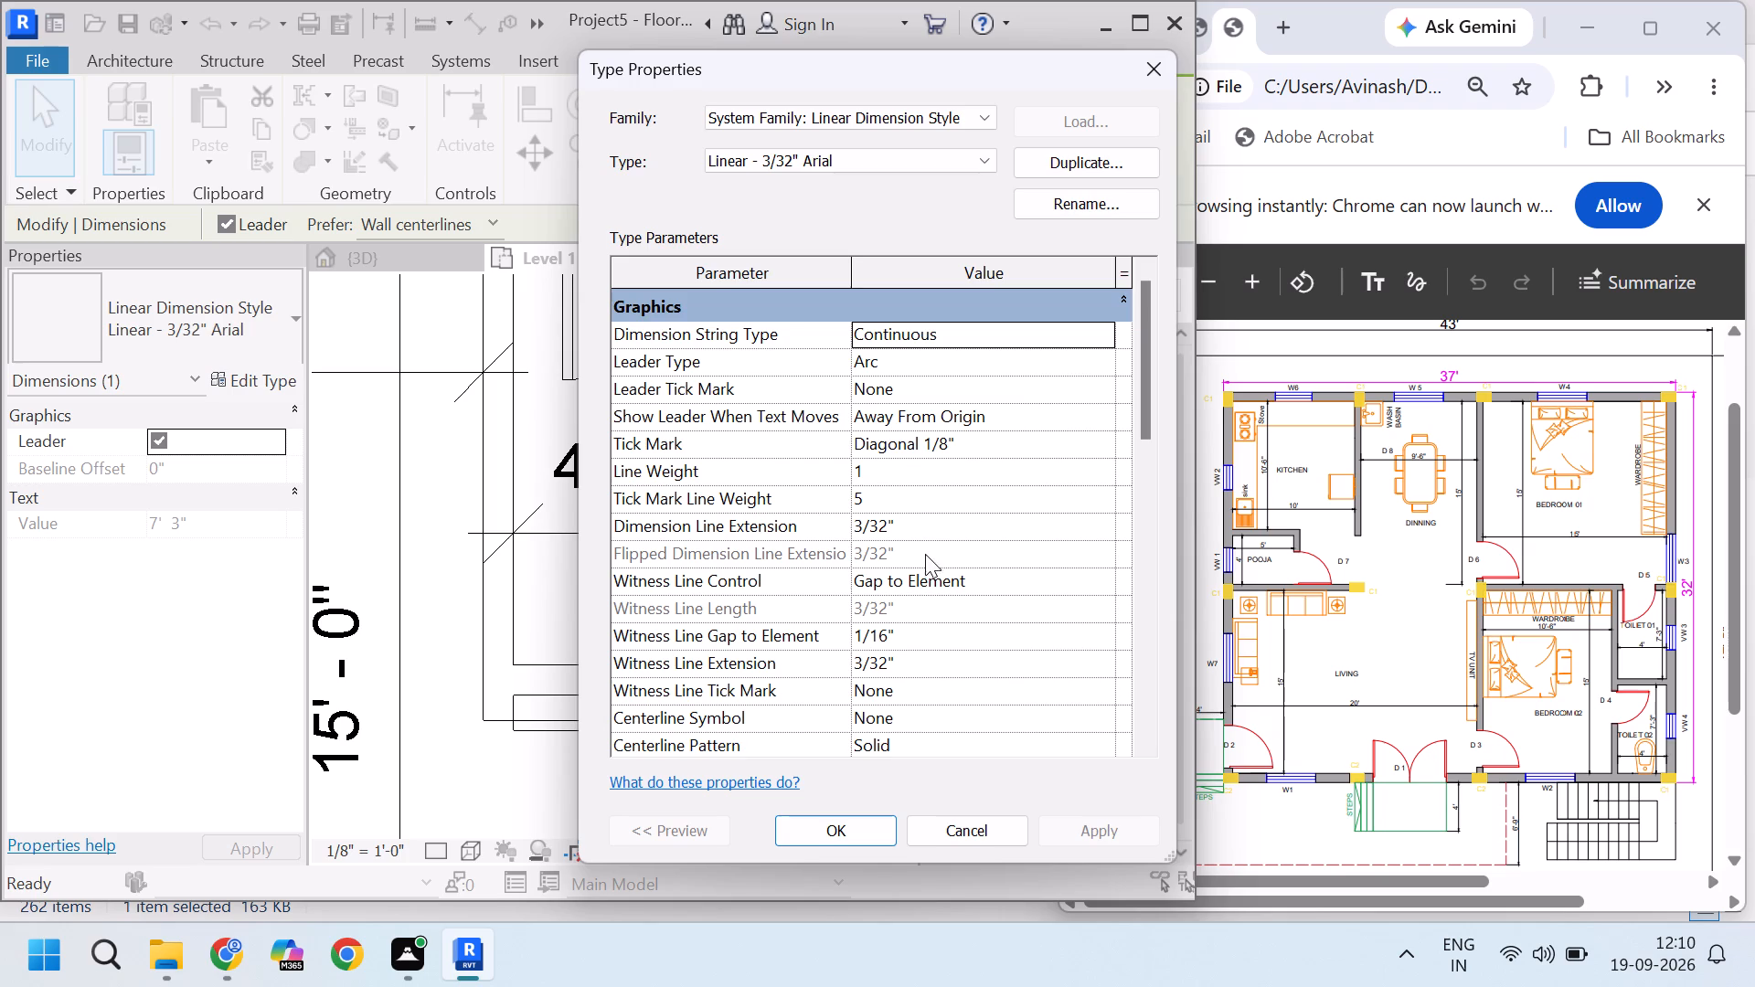
scroll(932, 469, "down", 1)
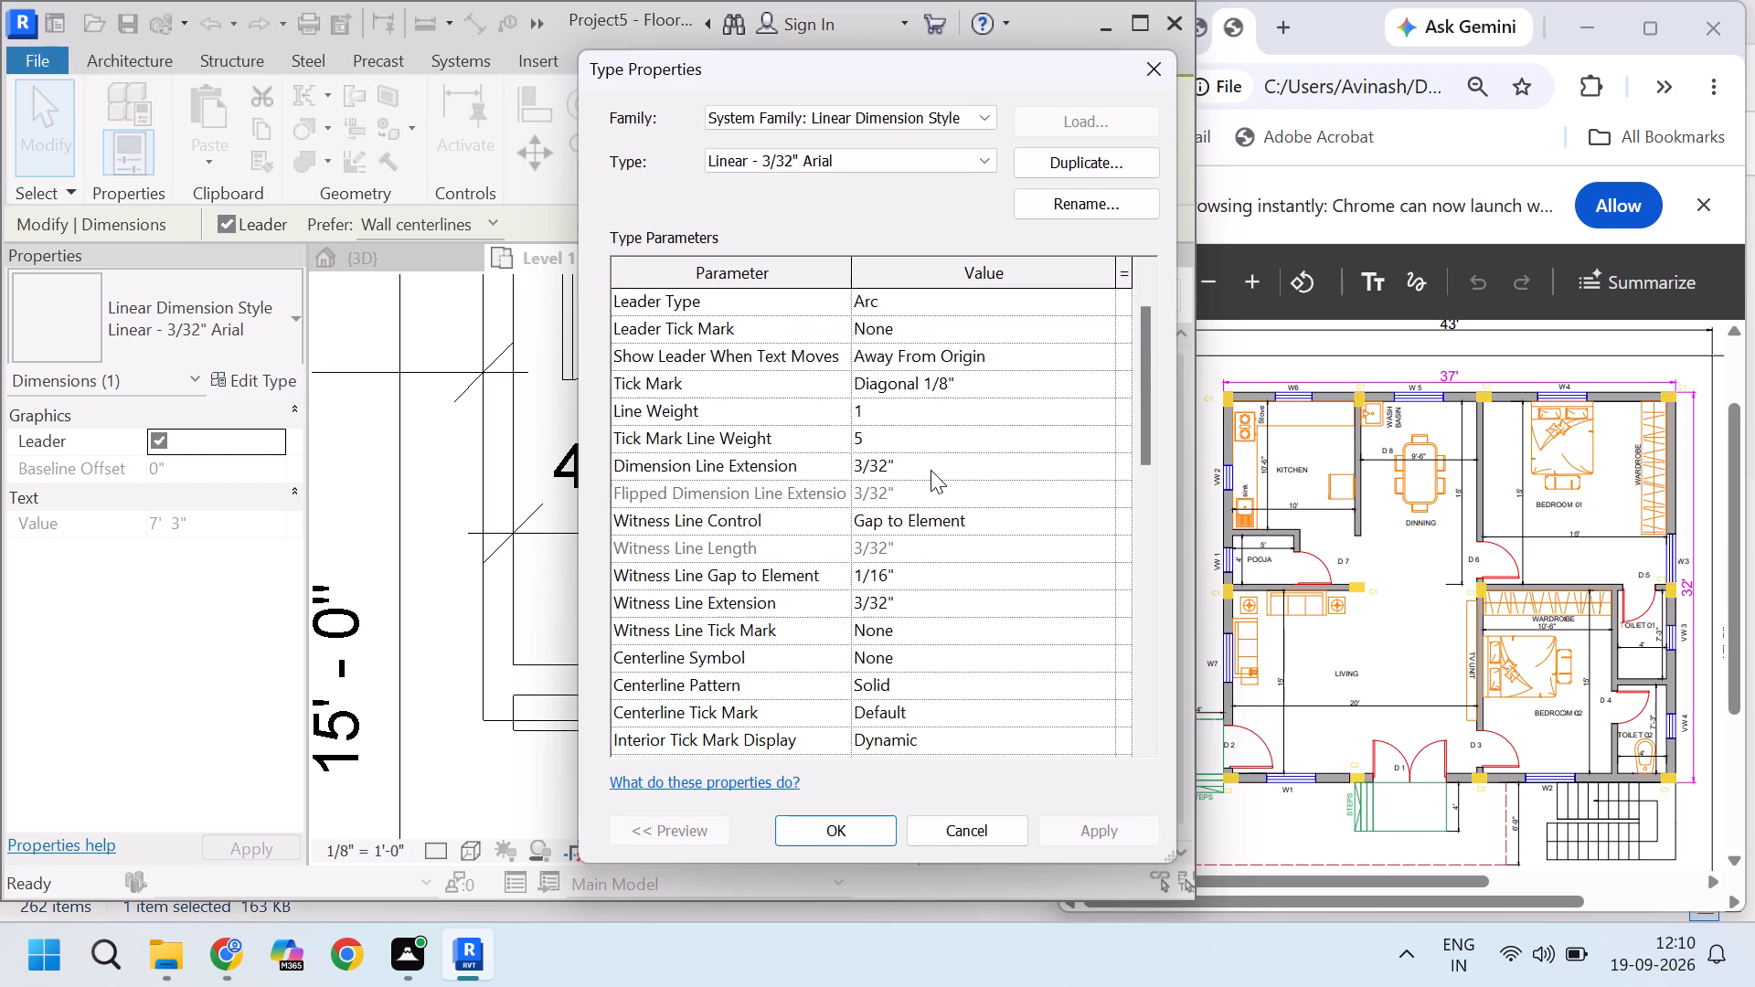
scroll(931, 470, "down", 4)
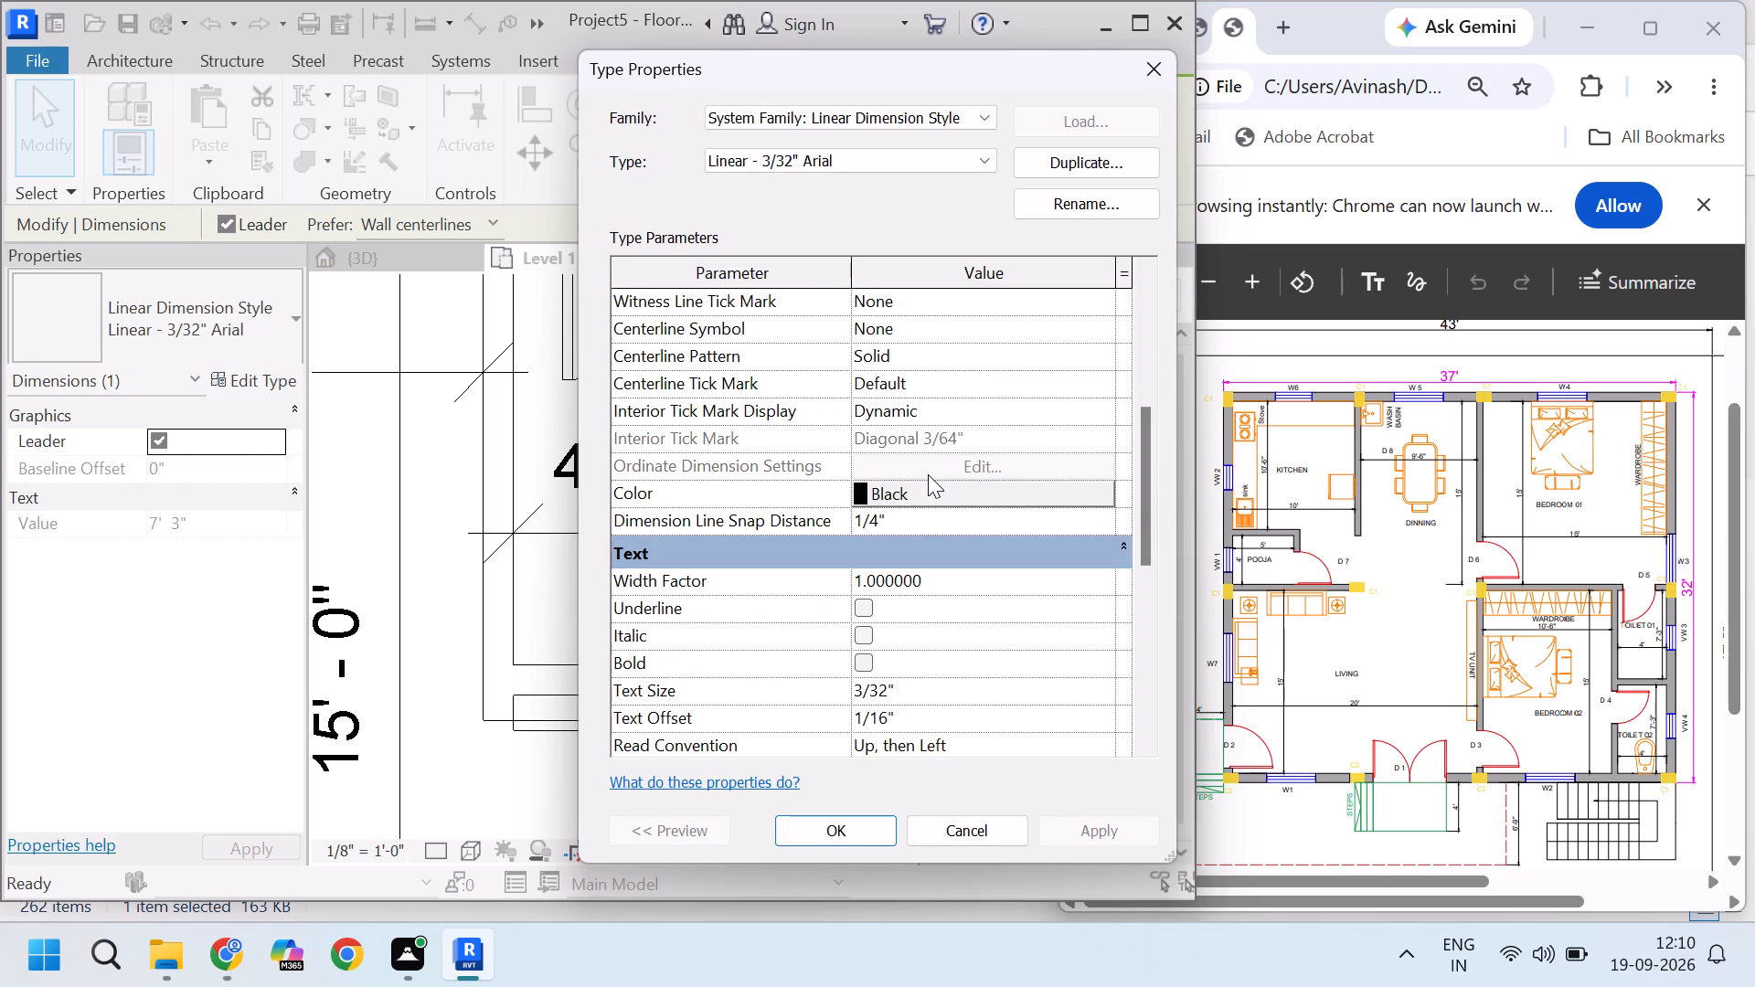
scroll(928, 474, "down", 1)
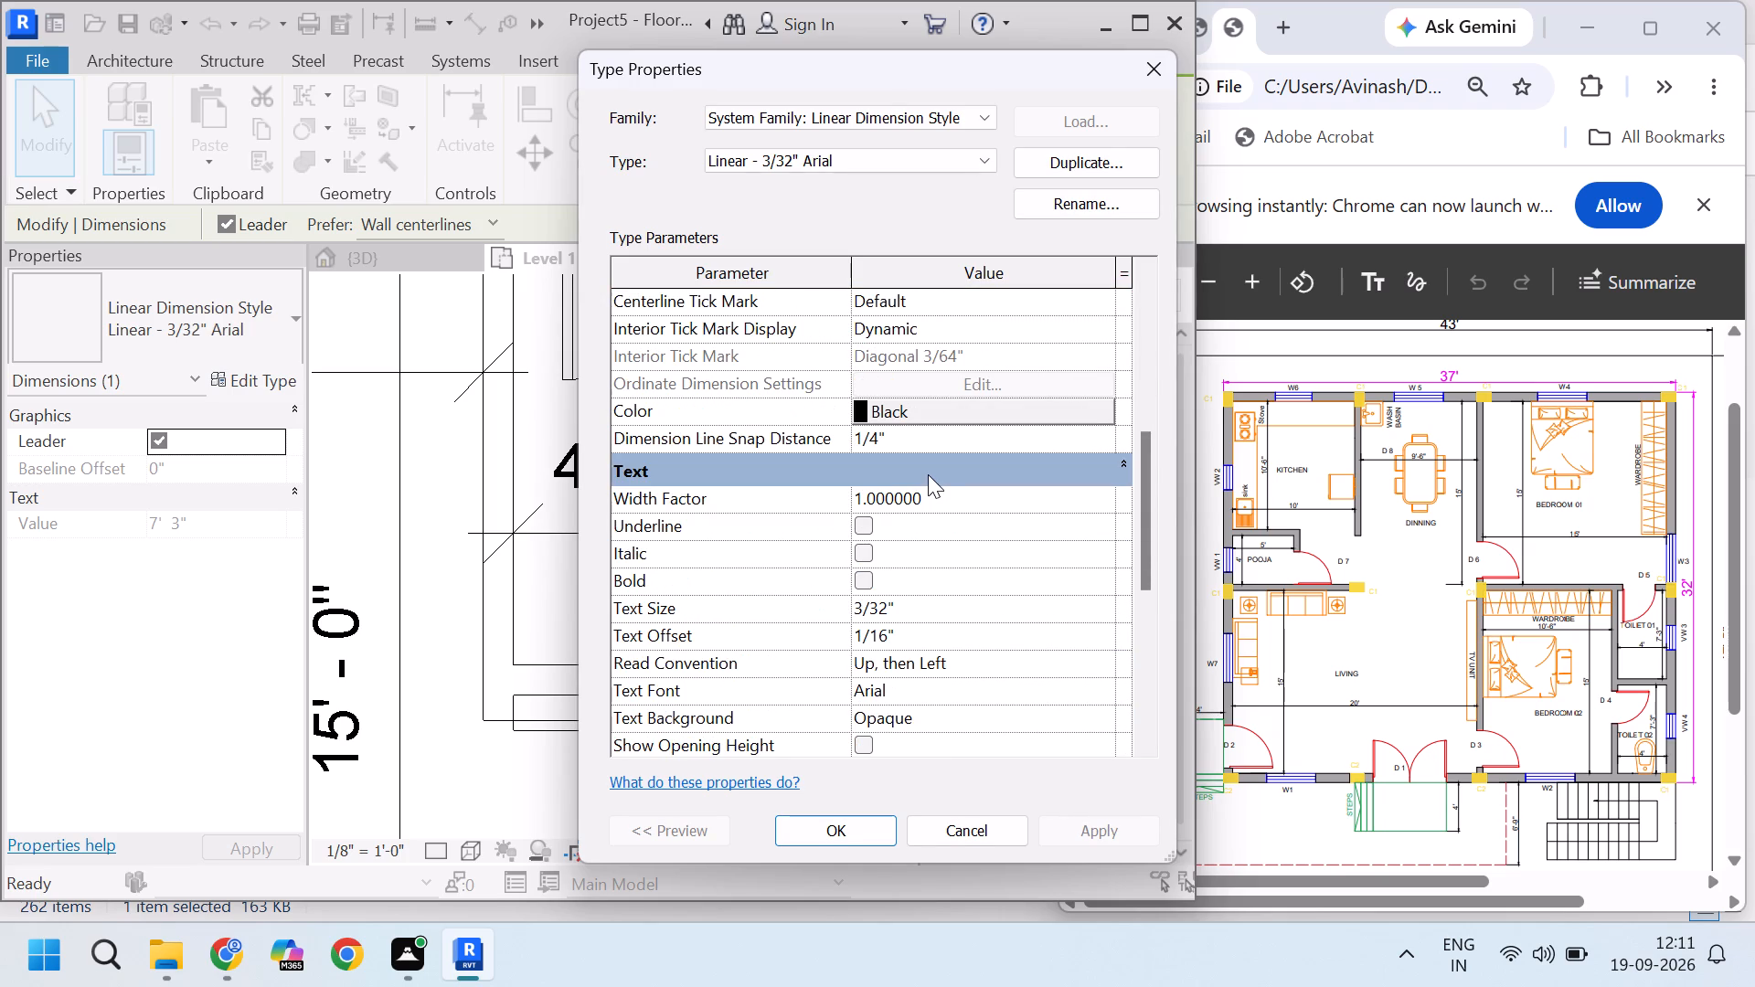
left_click(1052, 165)
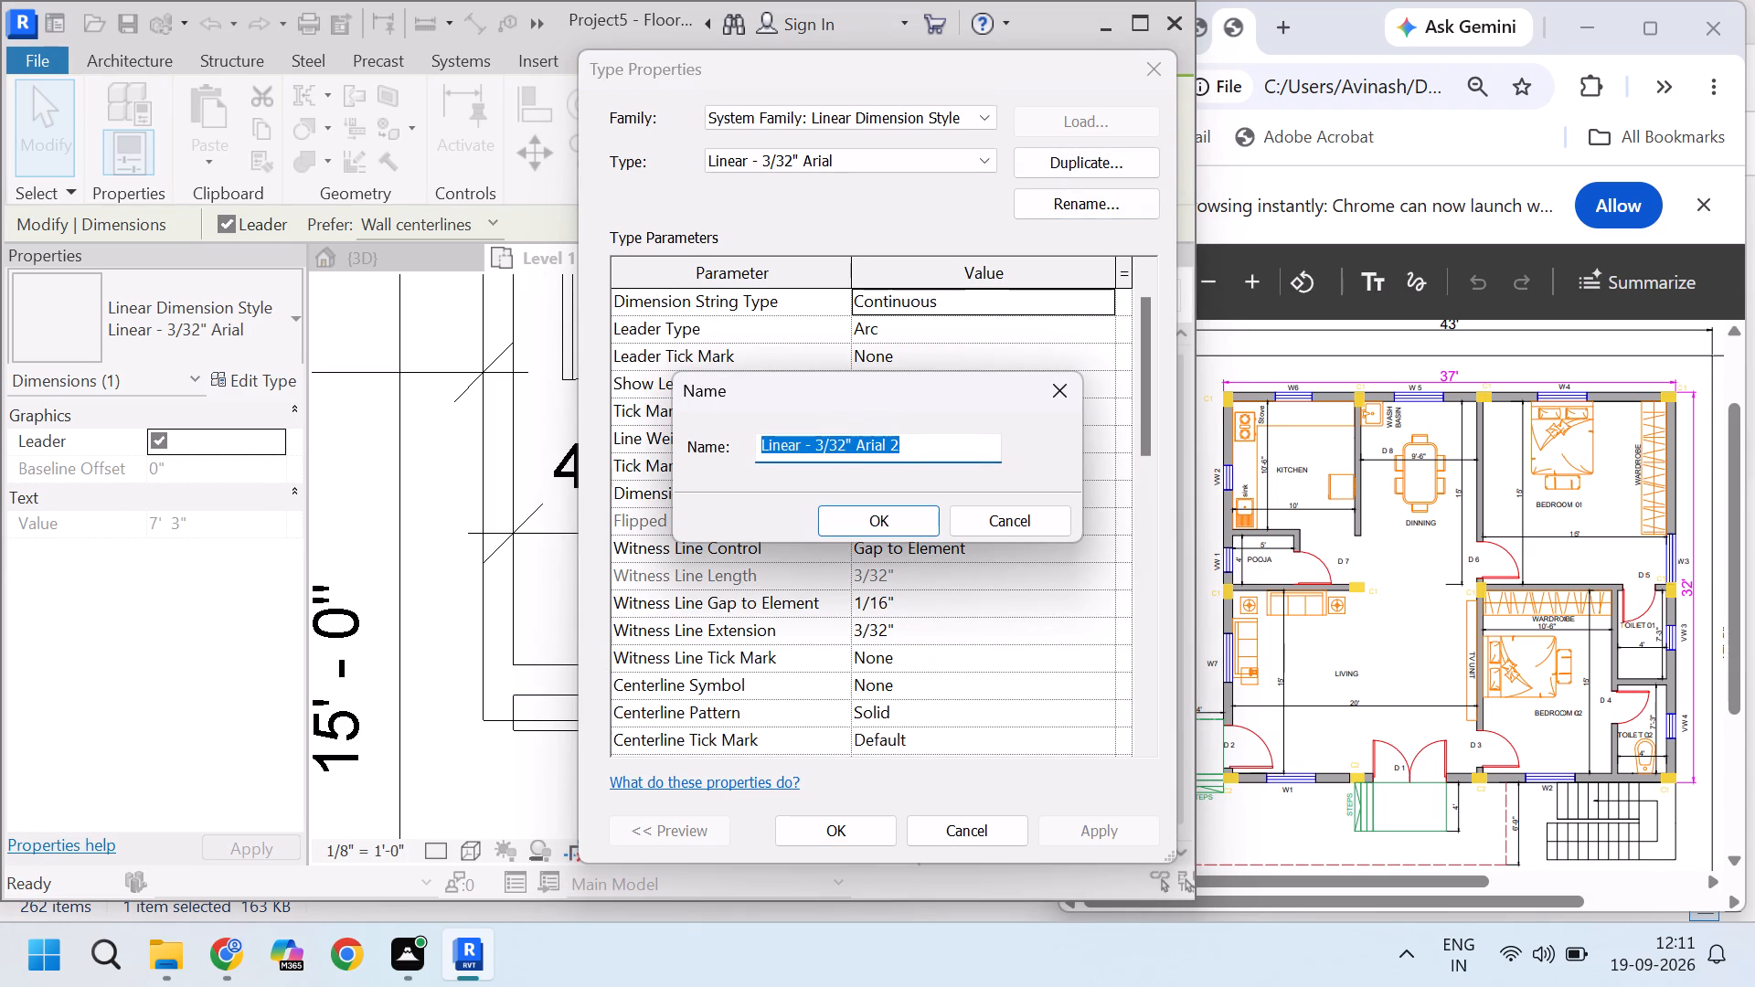
left_click(822, 448)
key("BackSpace")
key("2")
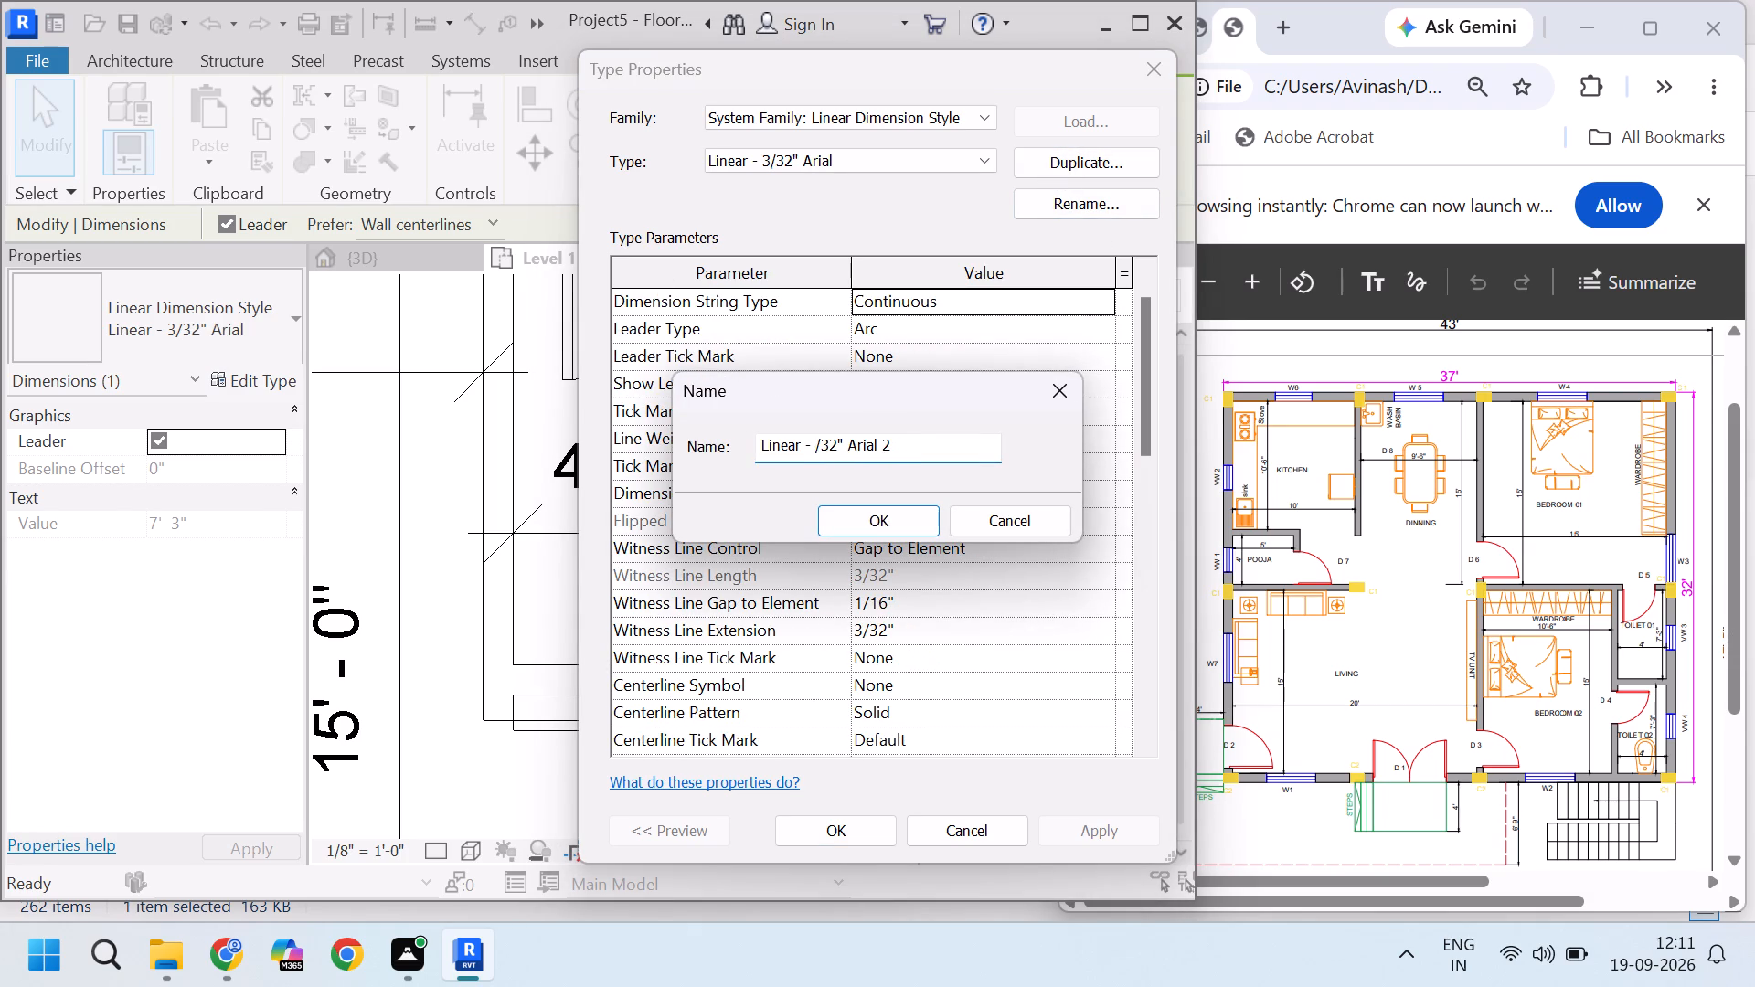
left_click(899, 442)
key("BackSpace")
left_click(882, 511)
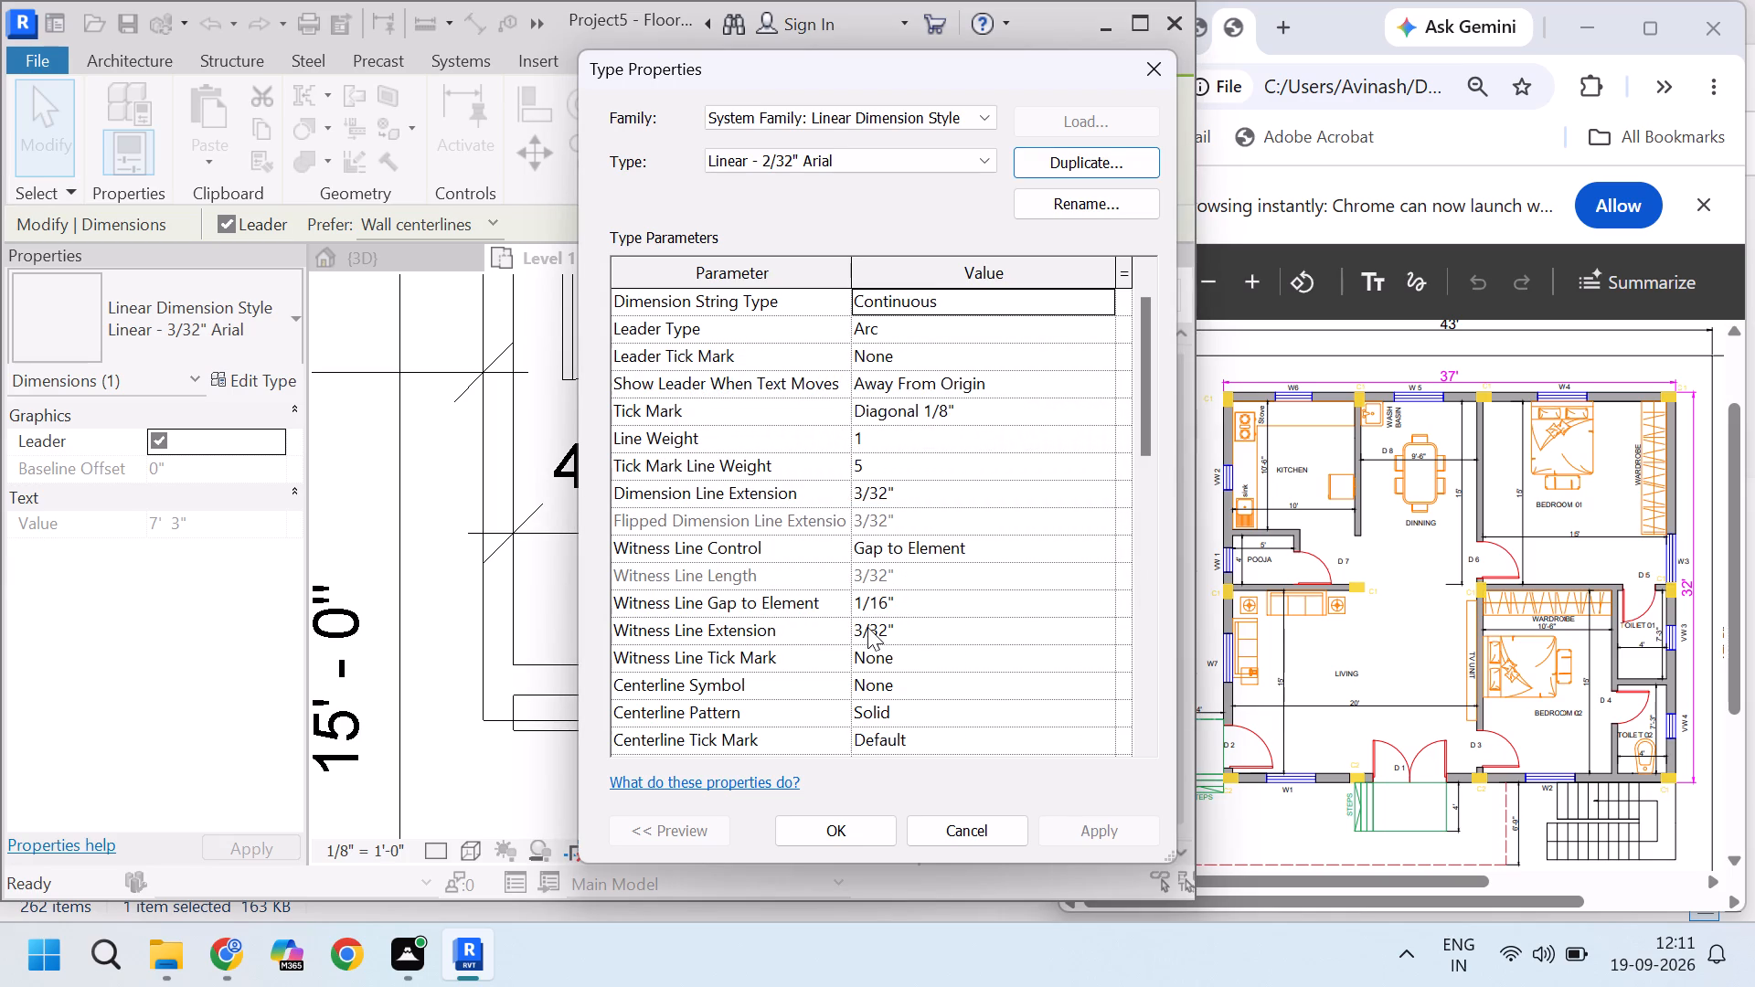
Set the text size of the Linear - 2/32" Arial dimension type to 2/32" and apply it to the selected dimension.
scroll(871, 536, "down", 2)
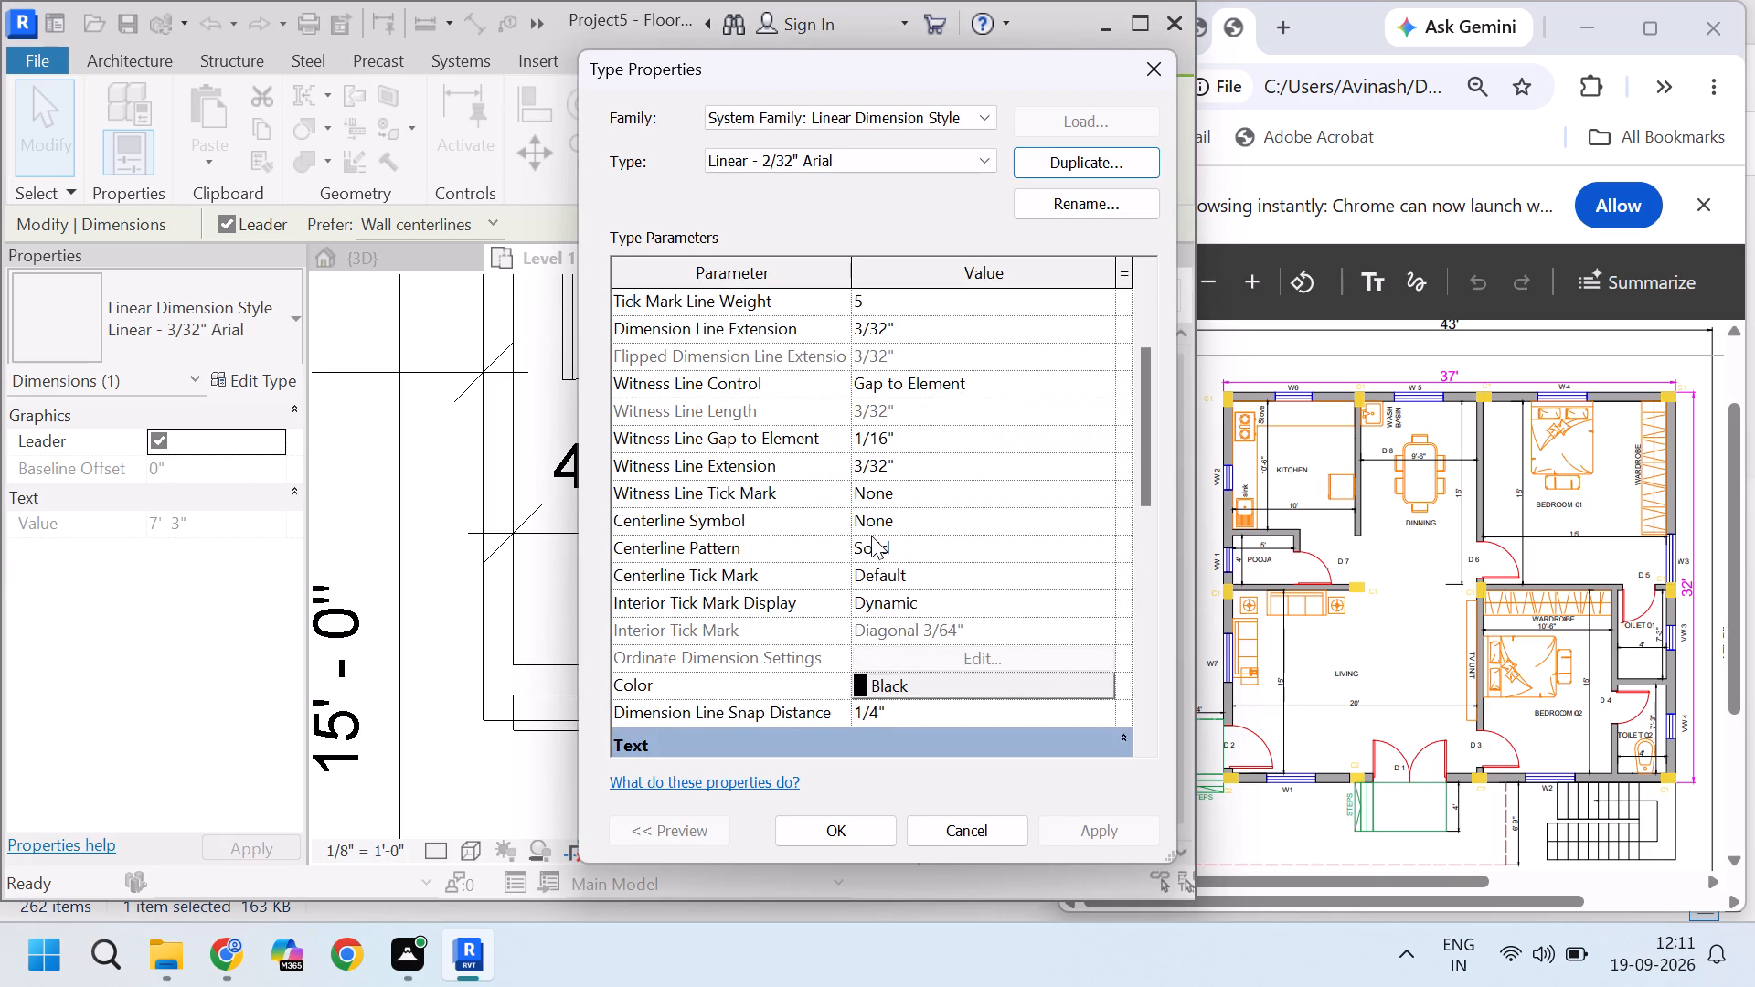
scroll(886, 650, "down", 3)
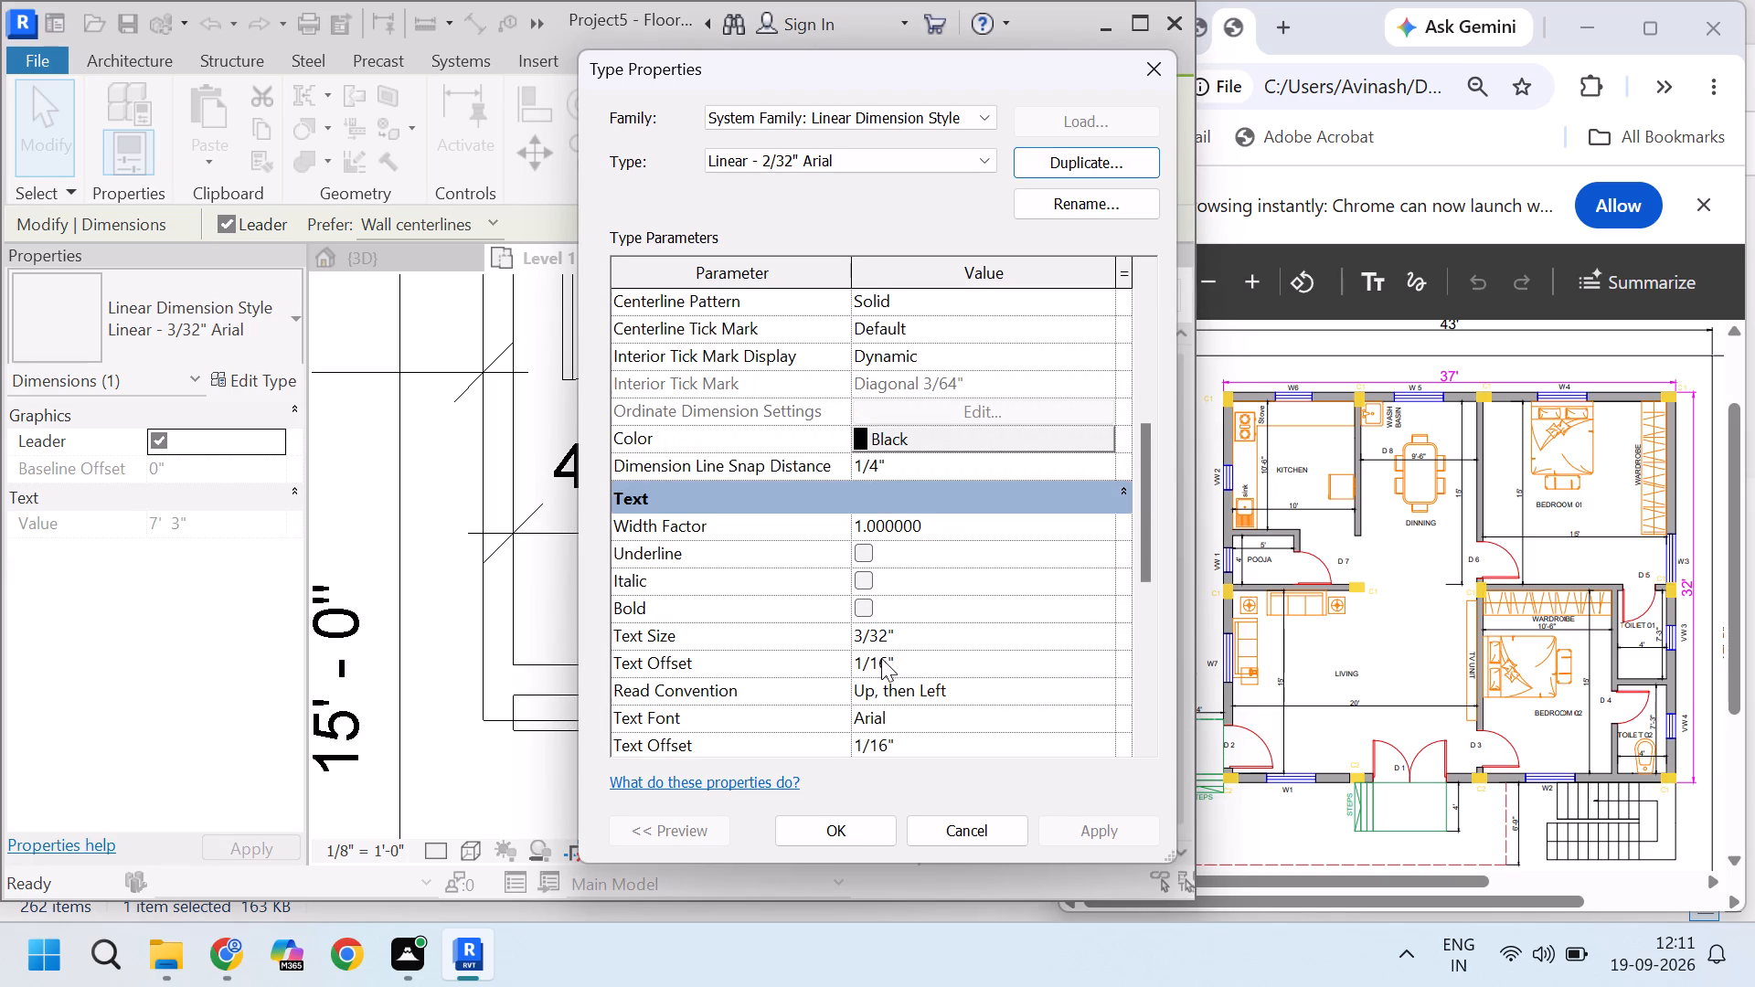
left_click(861, 628)
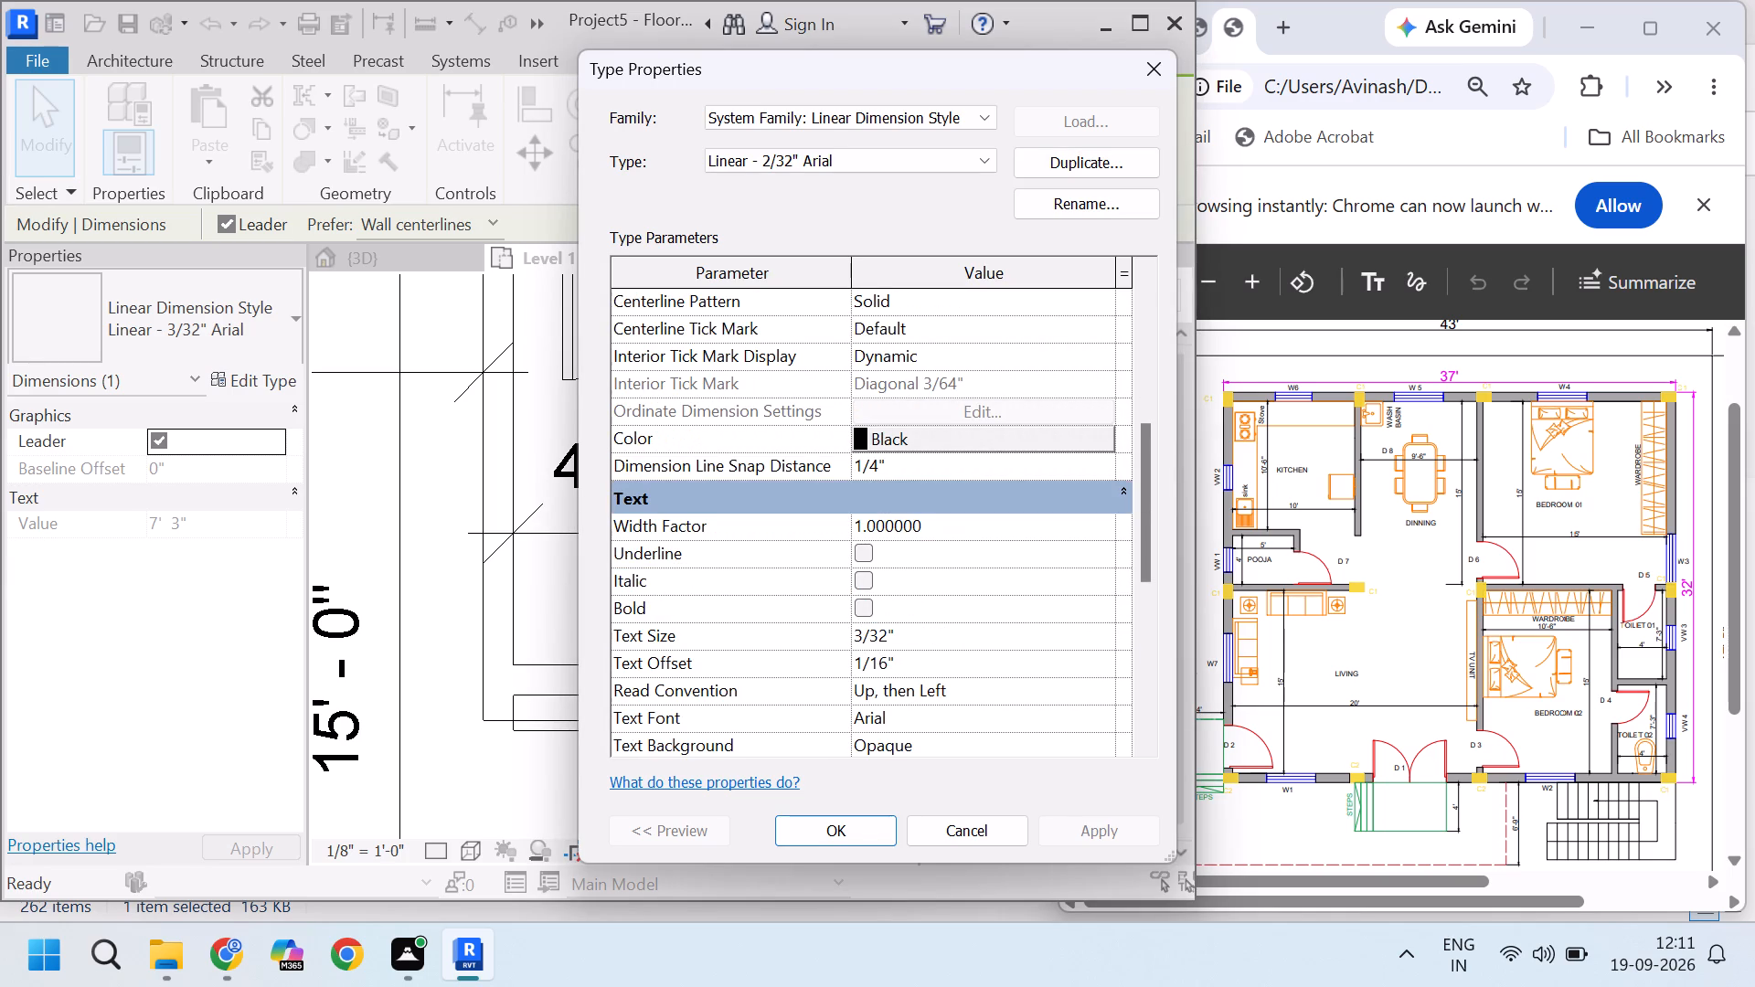
left_click(862, 633)
key("BackSpace")
key("2")
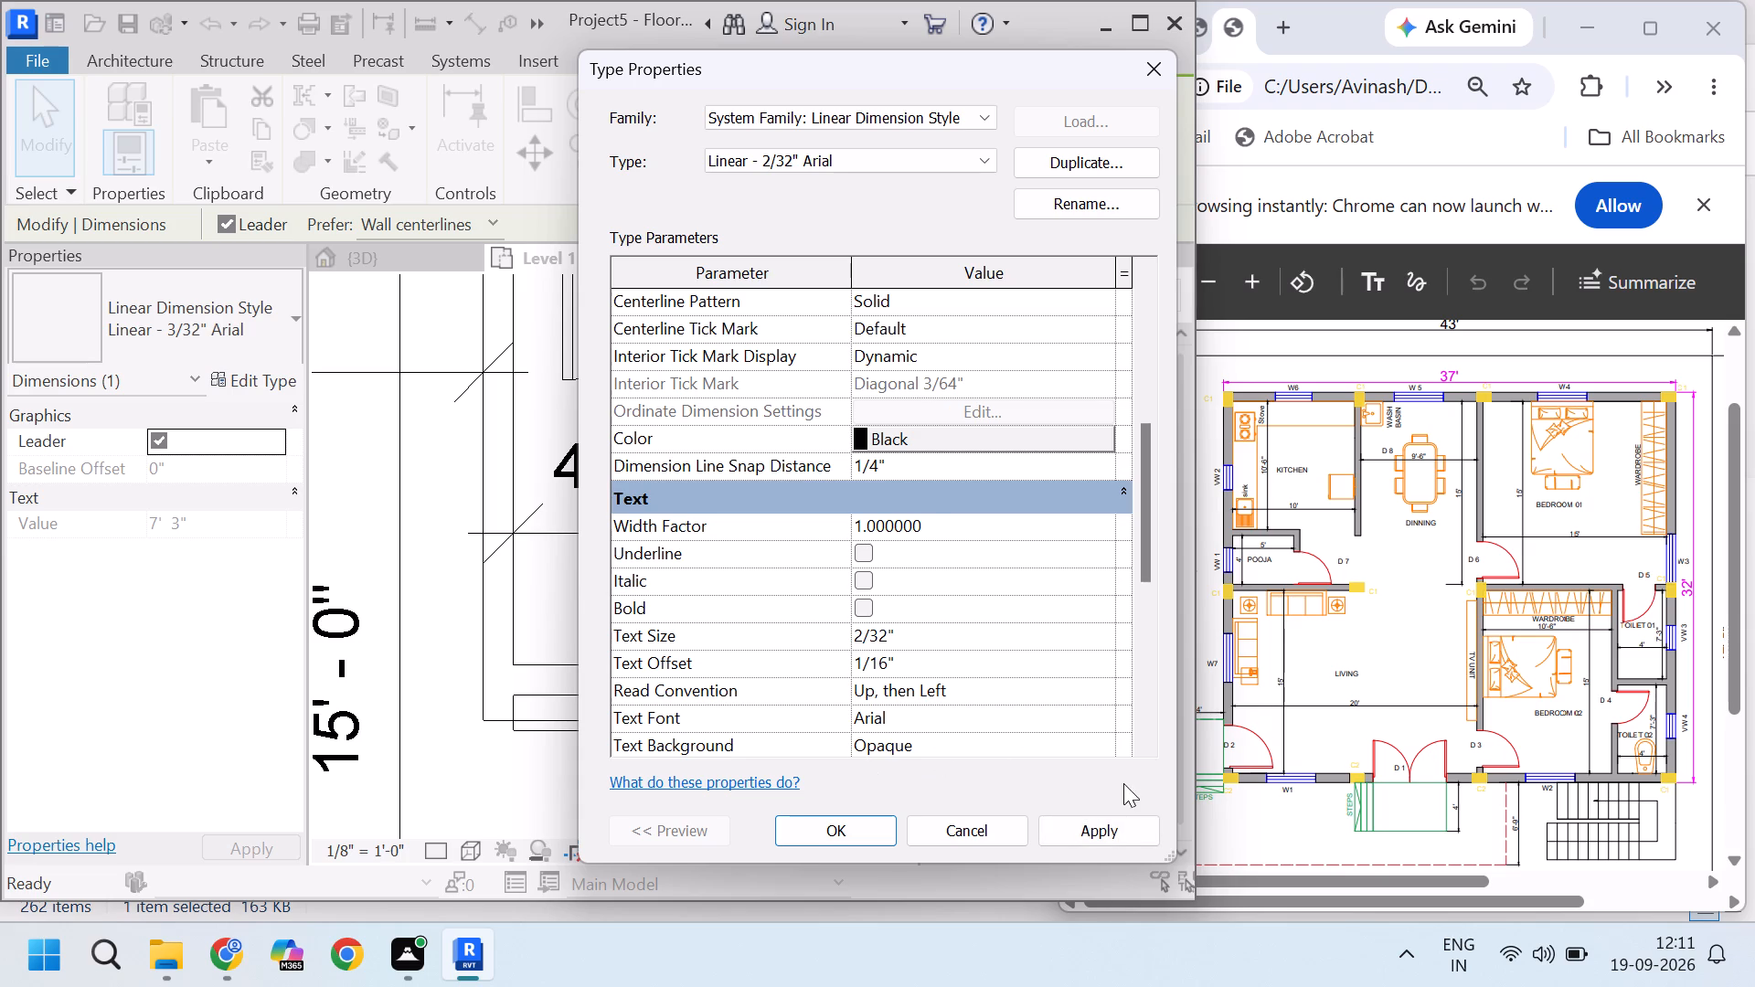
left_click(1110, 822)
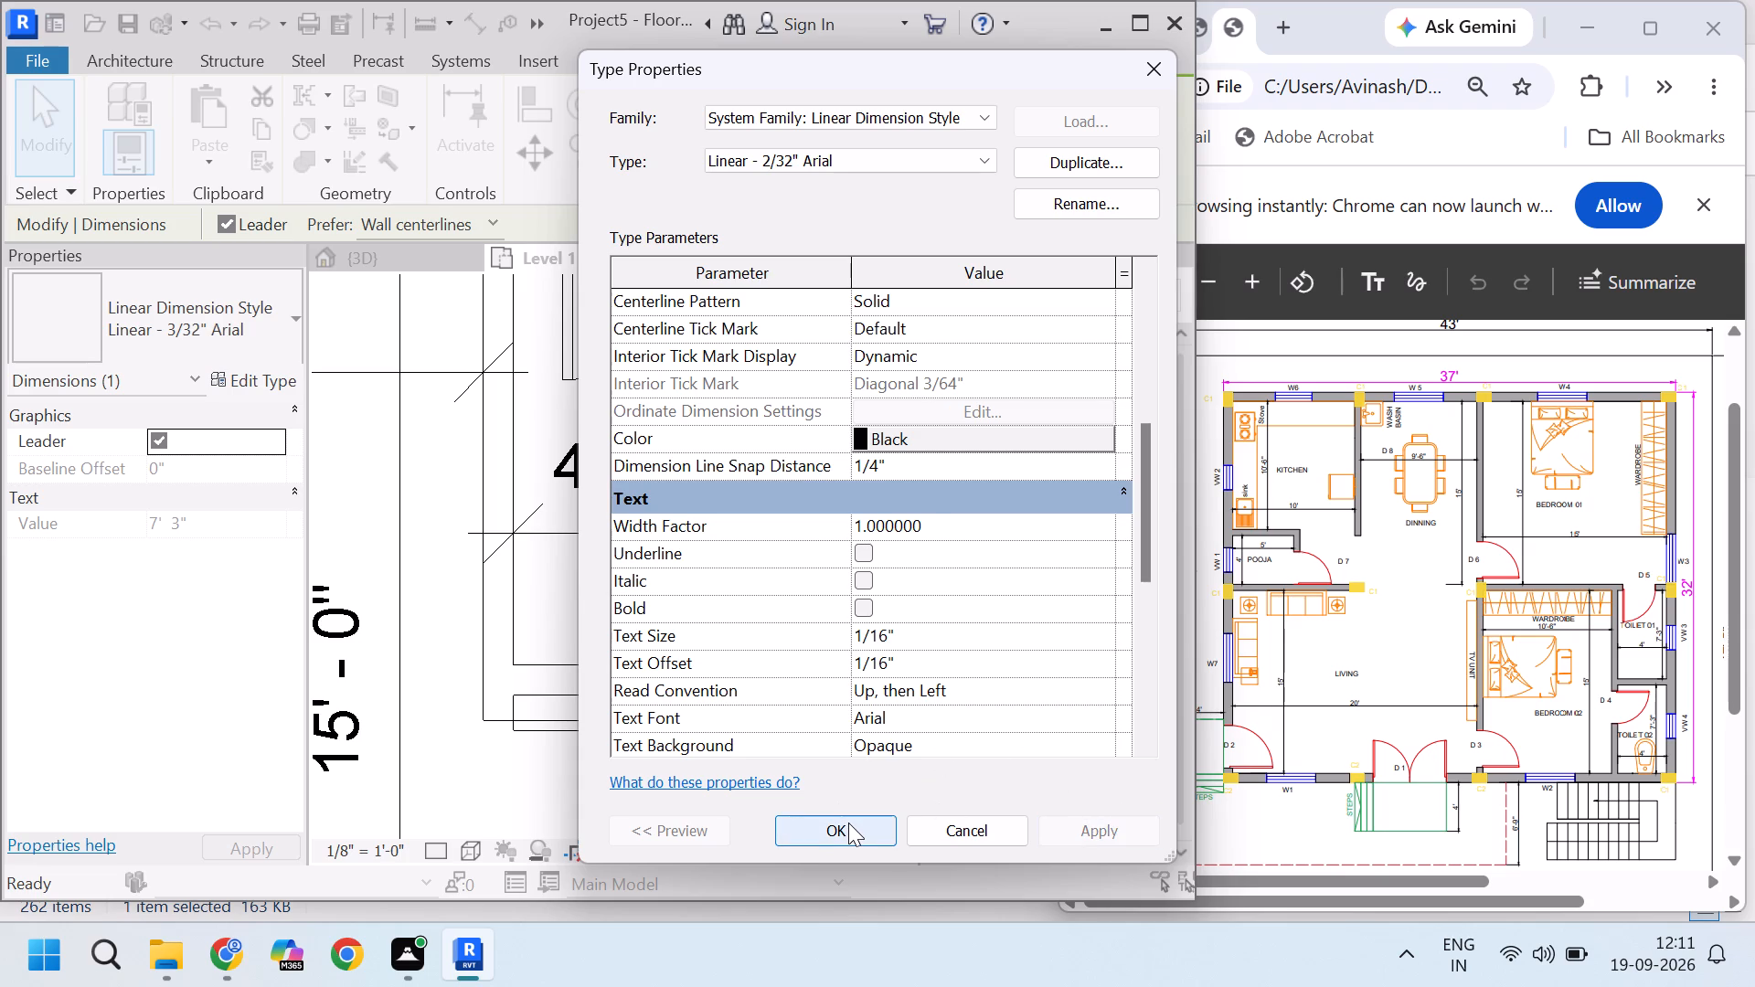
left_click(848, 822)
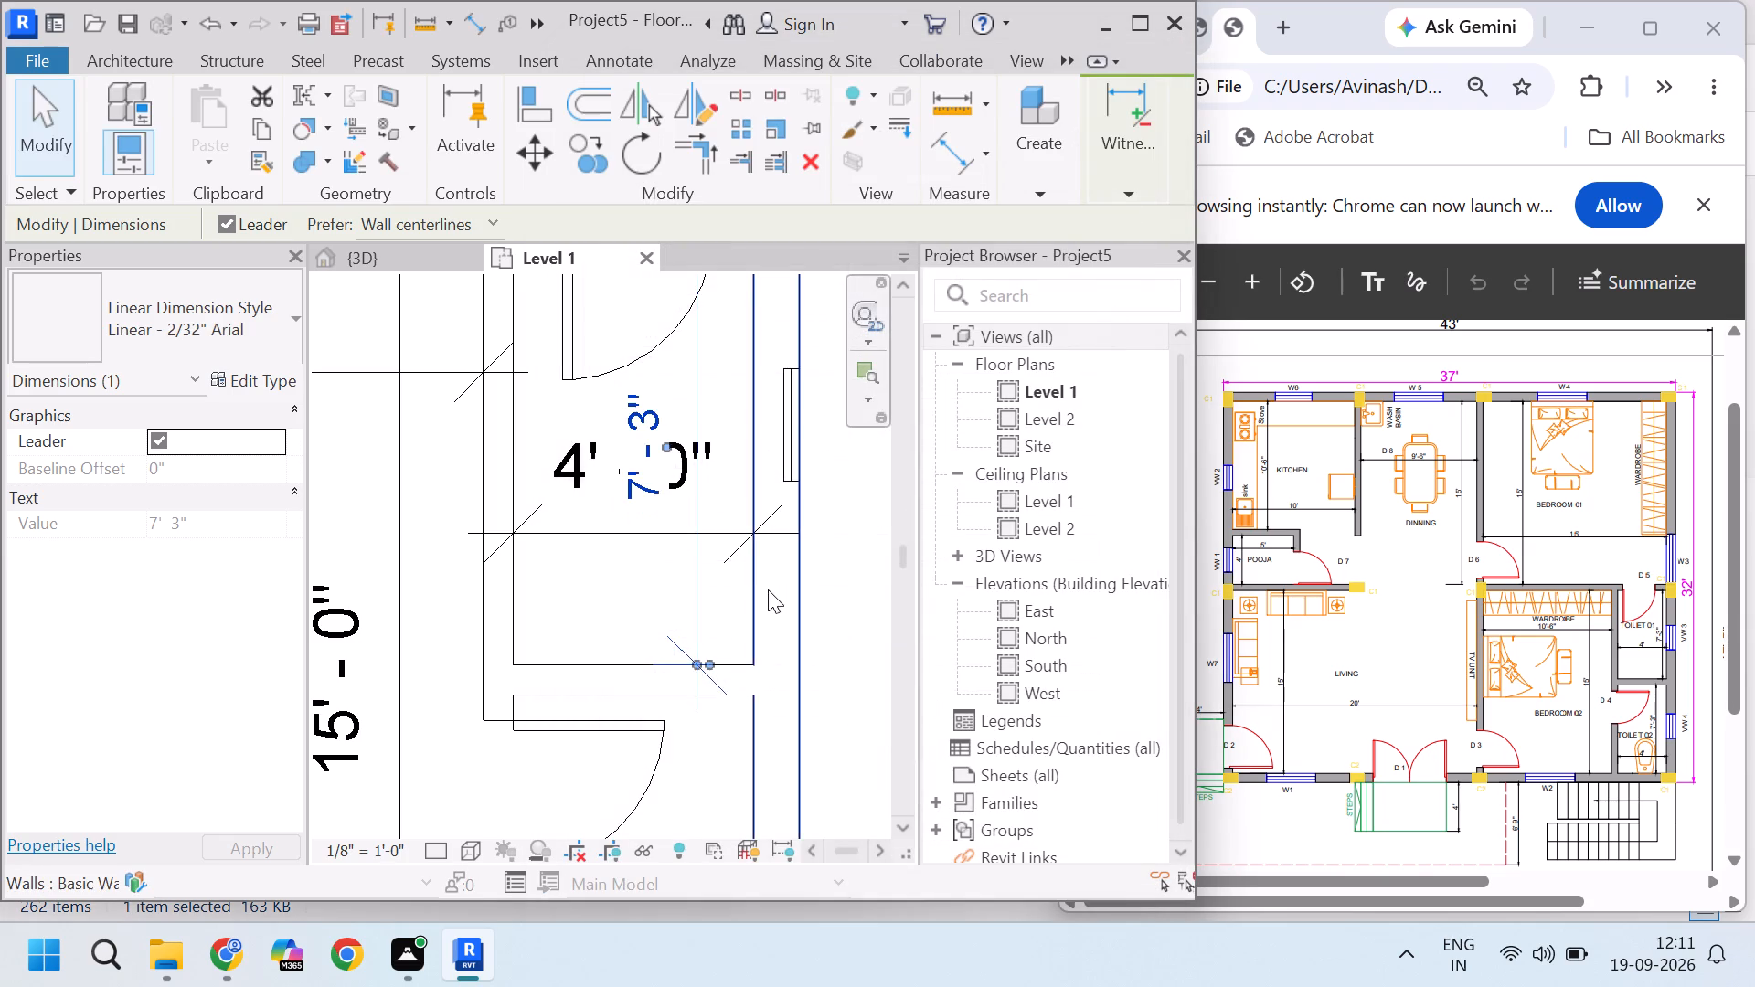
Apply the Linear - 2/32" Arial dimension style to toilet 01's width dimension.
scroll(775, 585, "down", 3)
scroll(646, 491, "up", 3)
key("Escape")
left_click(656, 506)
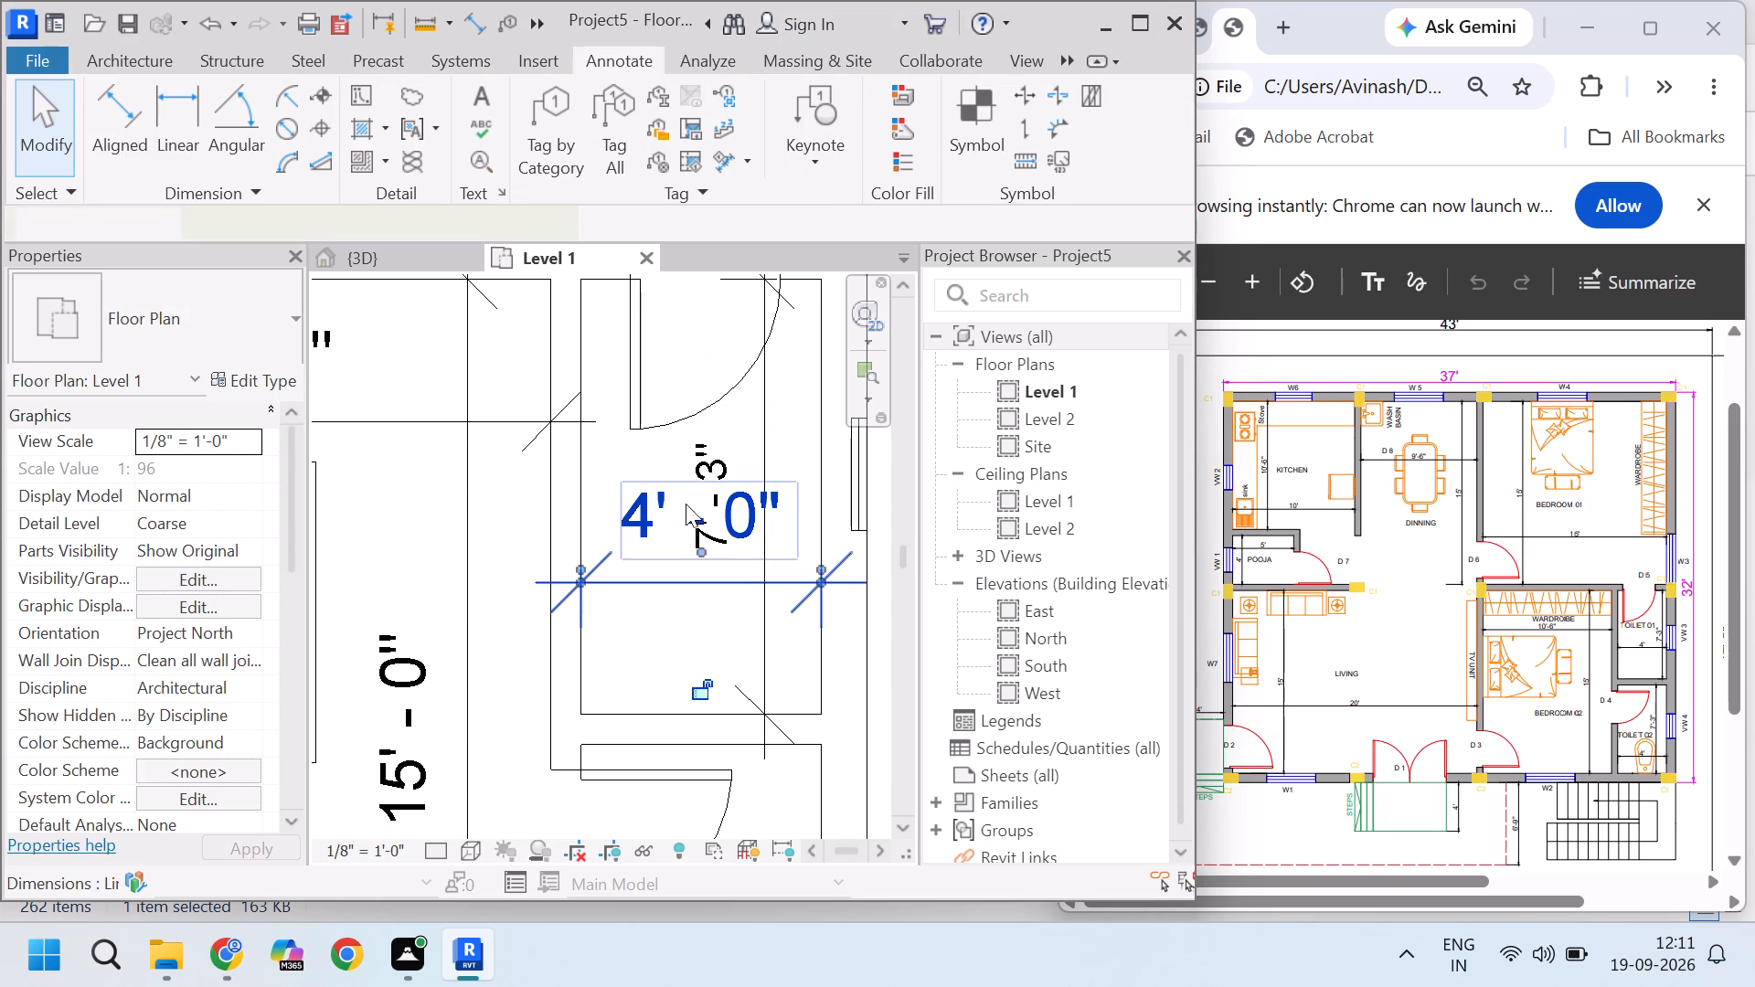
left_click(218, 321)
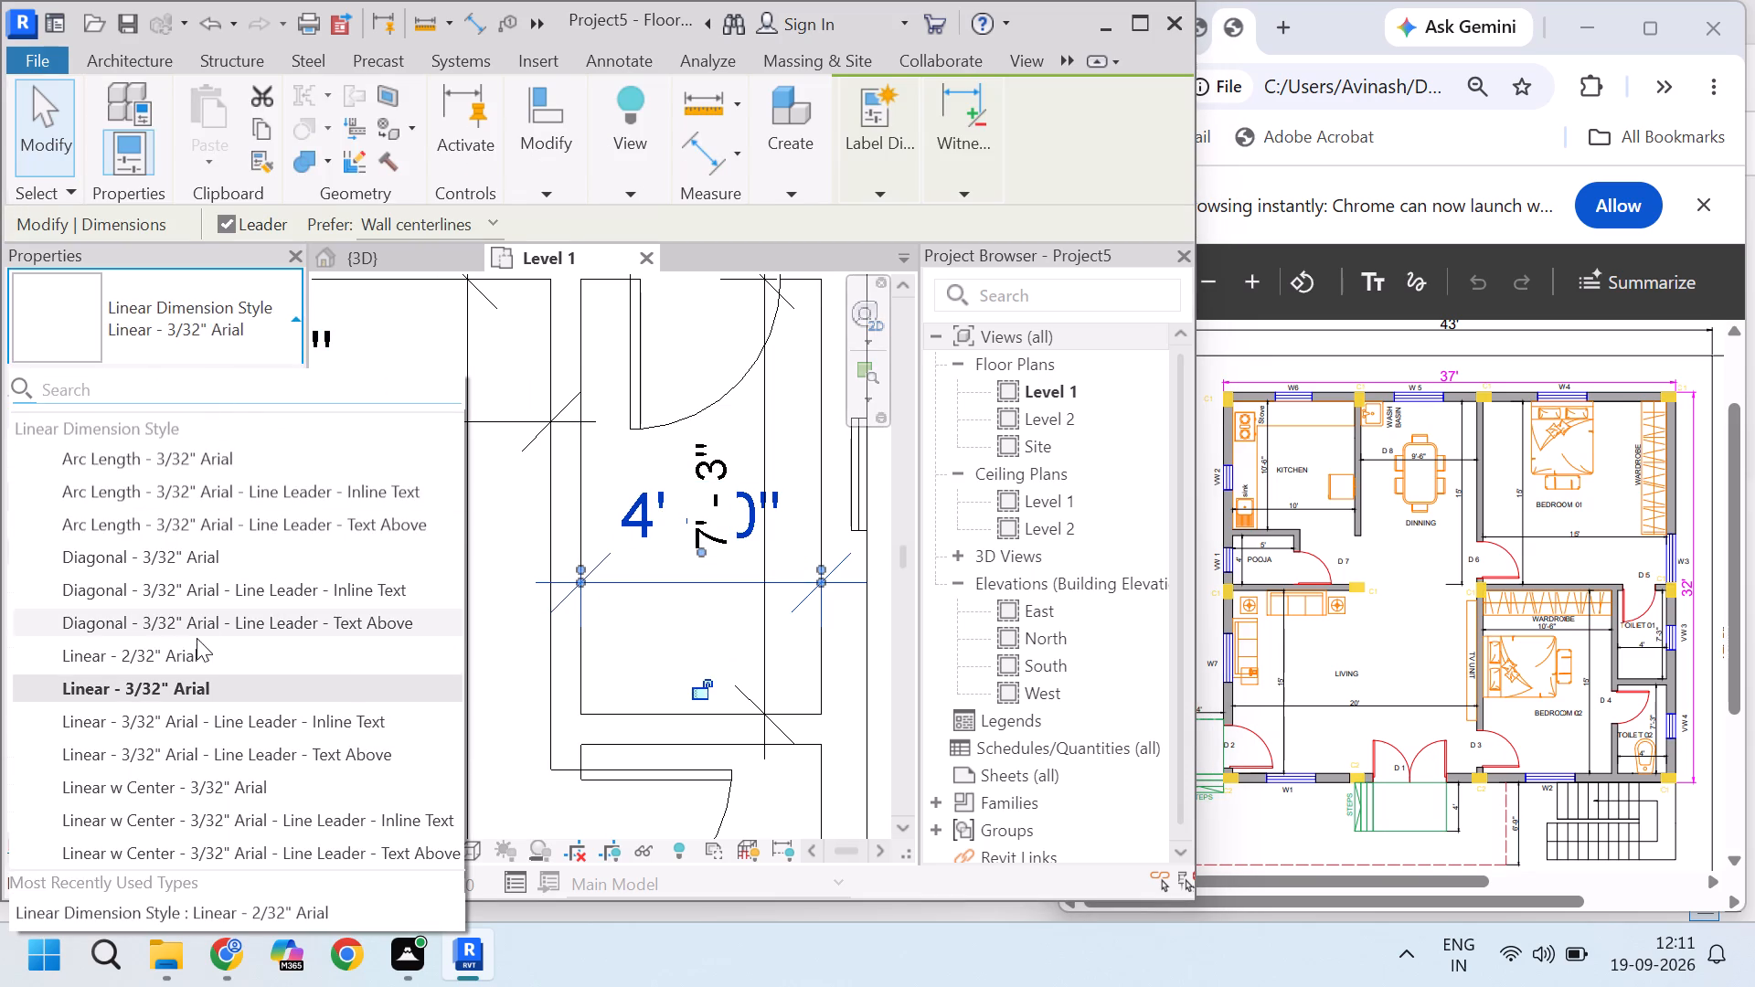
left_click(196, 654)
key("Escape")
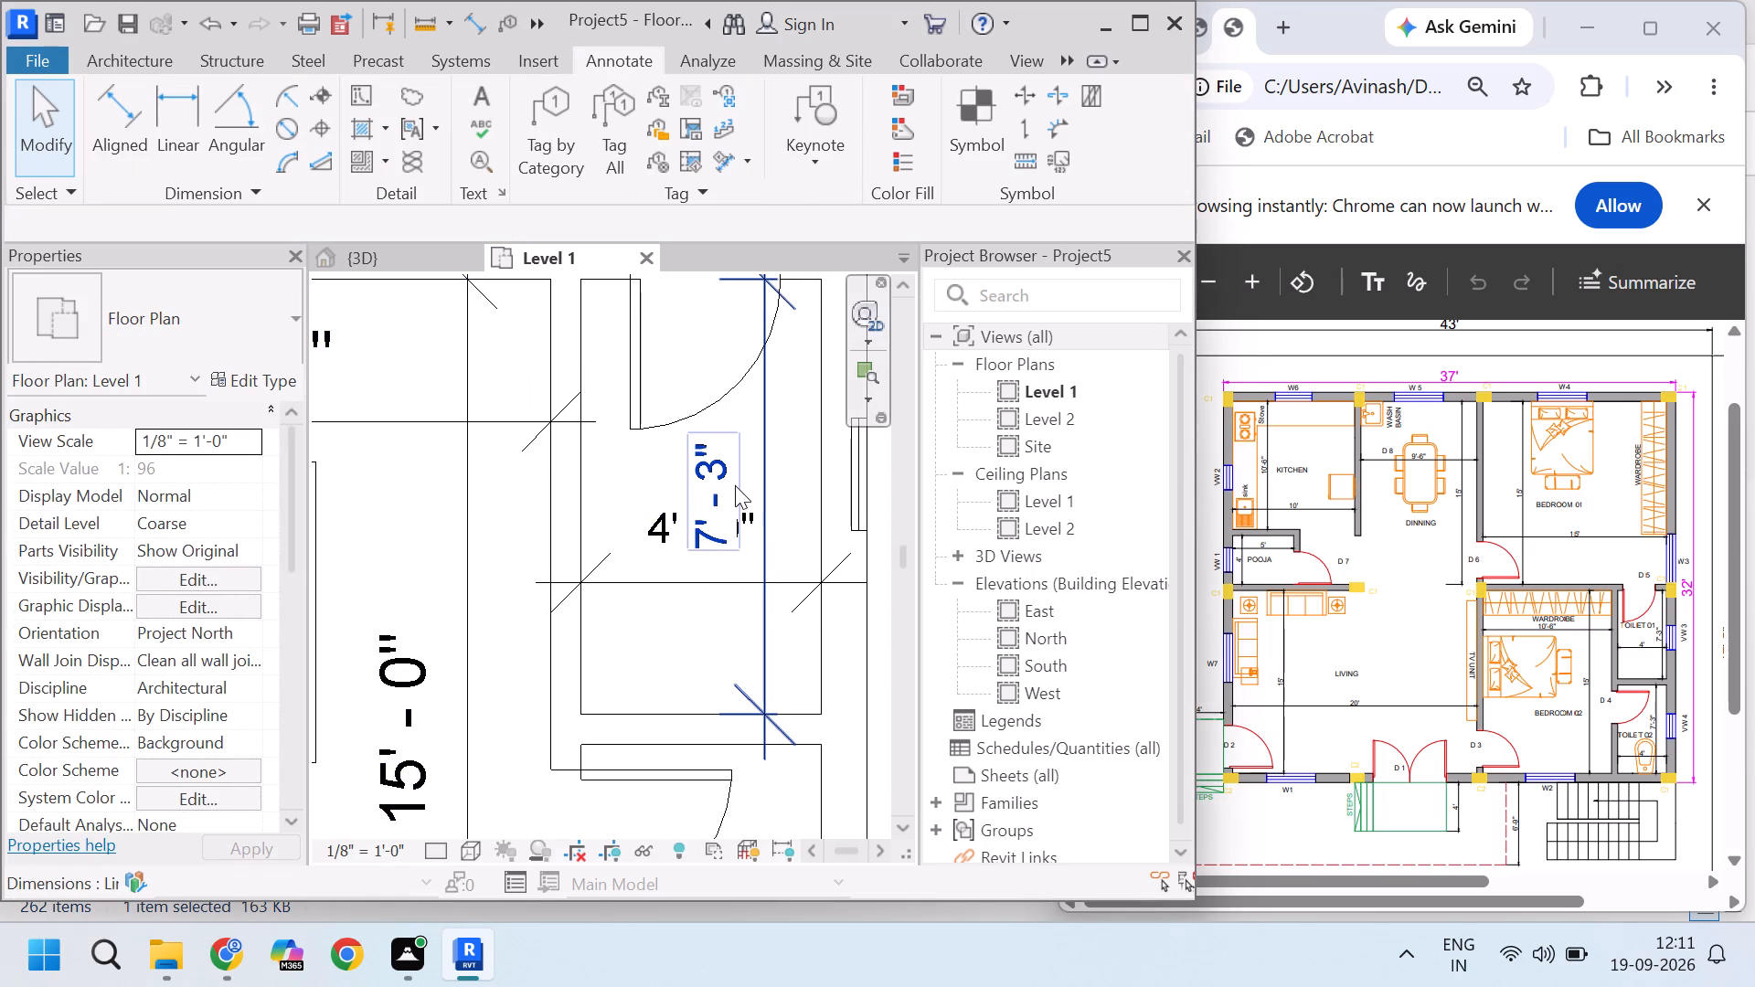
Move the text of toilet 01's depth dimension east, clear of the width dimension's text.
left_click(735, 484)
left_click(734, 493)
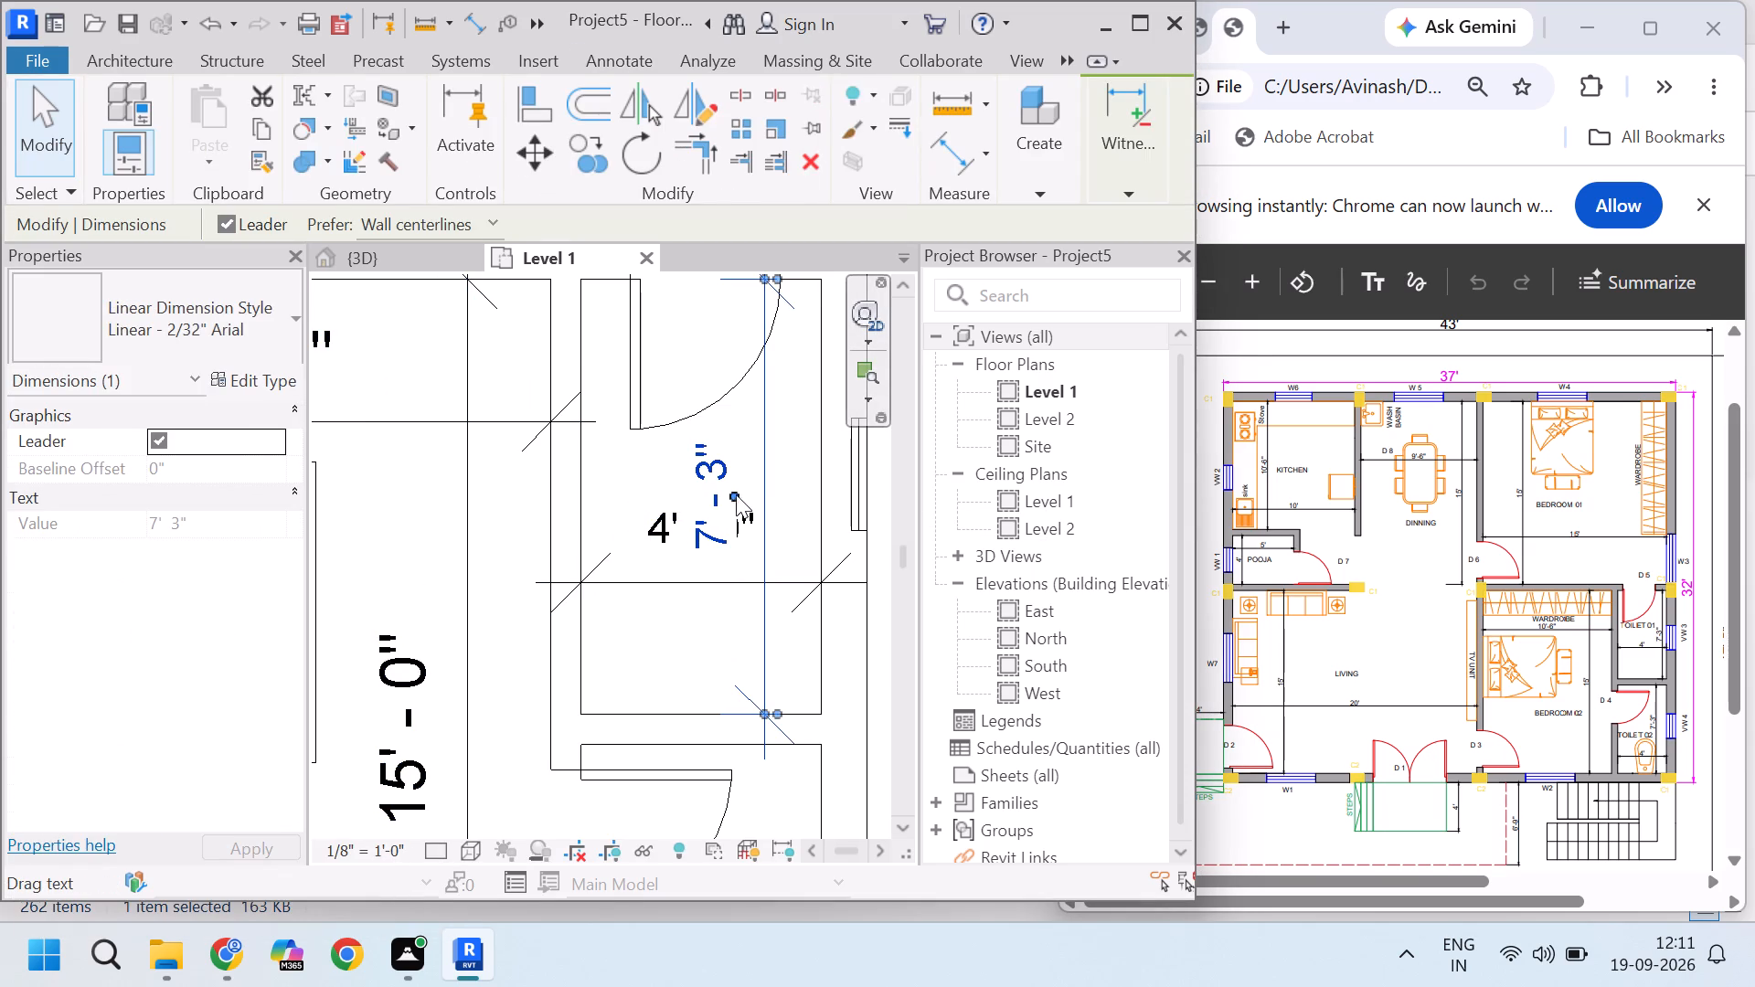
left_click_drag(735, 494, 810, 499)
key("Escape")
Apply the Linear - 2/32" Arial dimension style to the pooja room's width dimension.
scroll(694, 554, "down", 4)
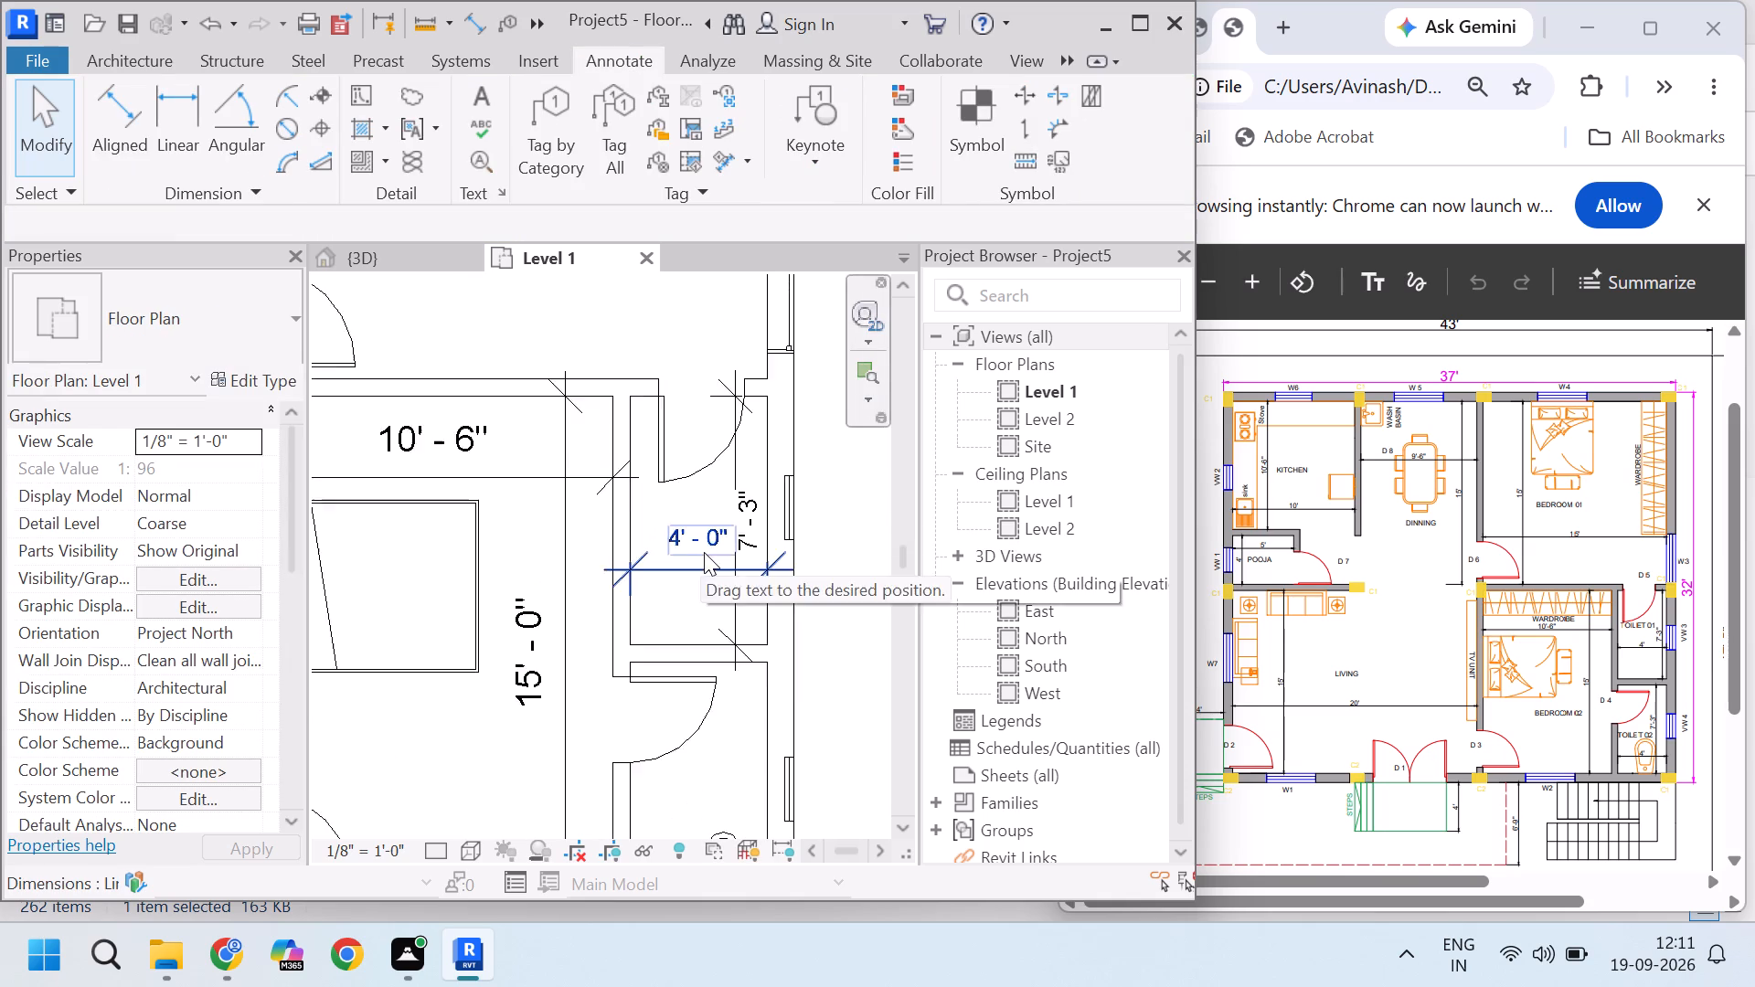
scroll(704, 552, "down", 4)
scroll(799, 648, "down", 2)
scroll(558, 523, "up", 1)
scroll(805, 619, "down", 3)
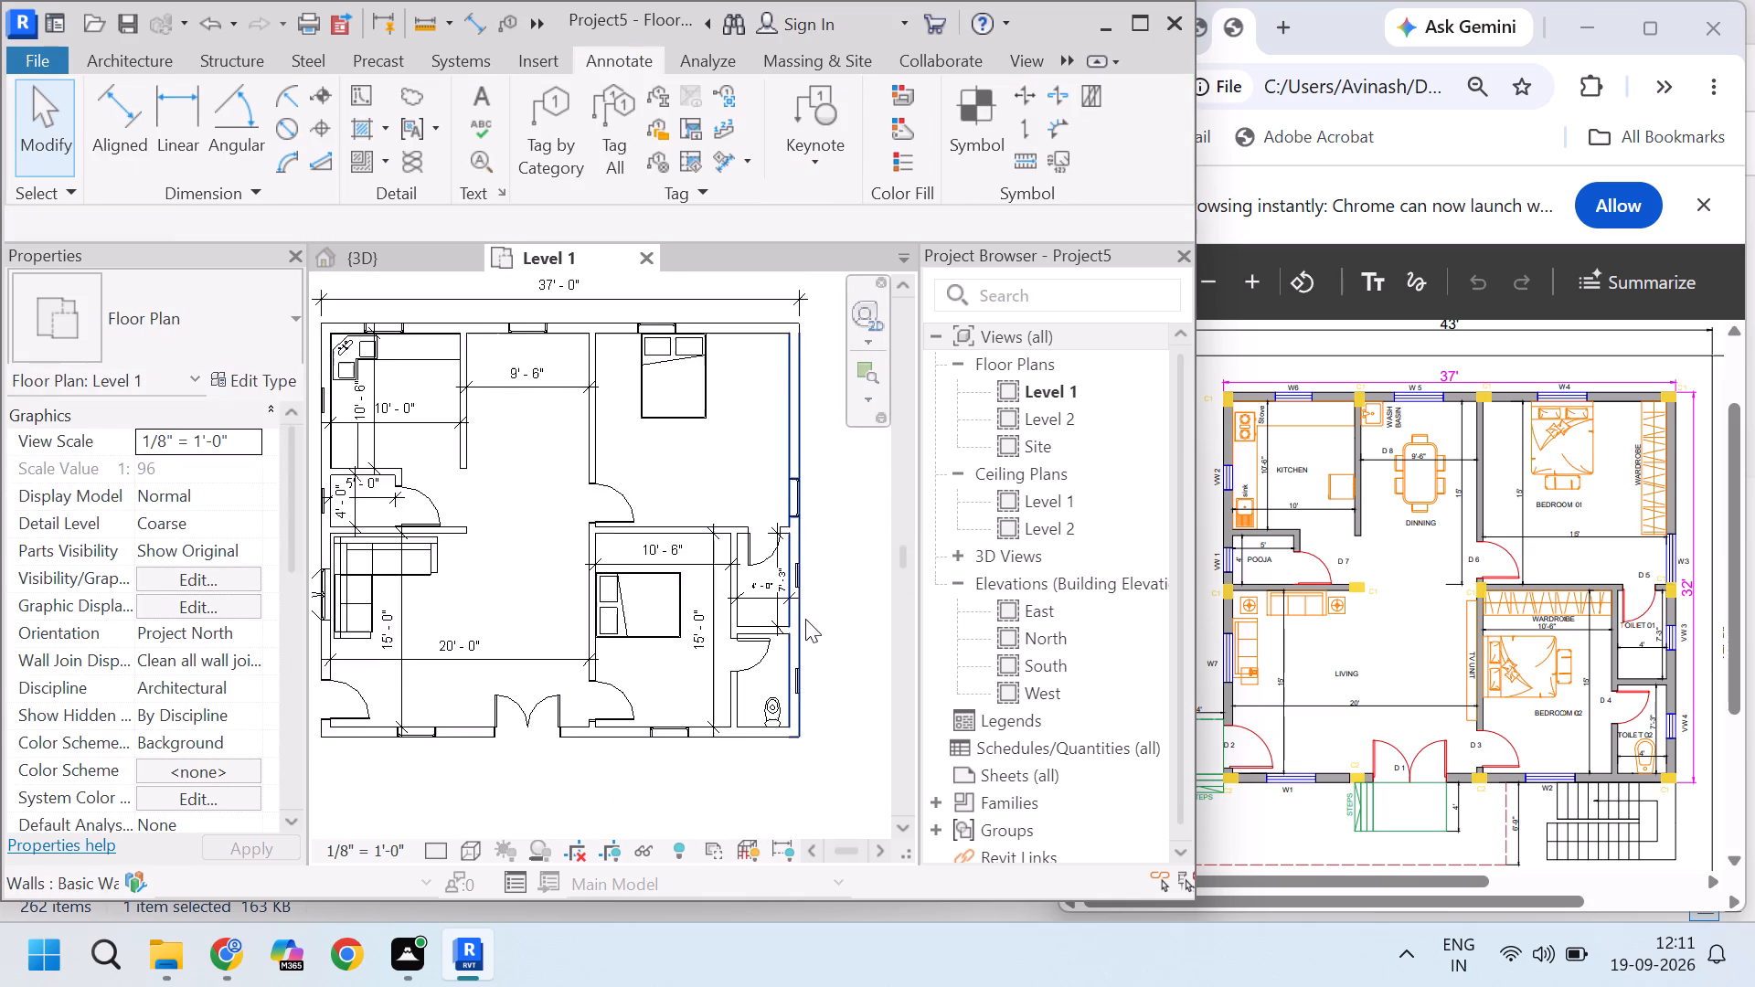
scroll(420, 474, "up", 3)
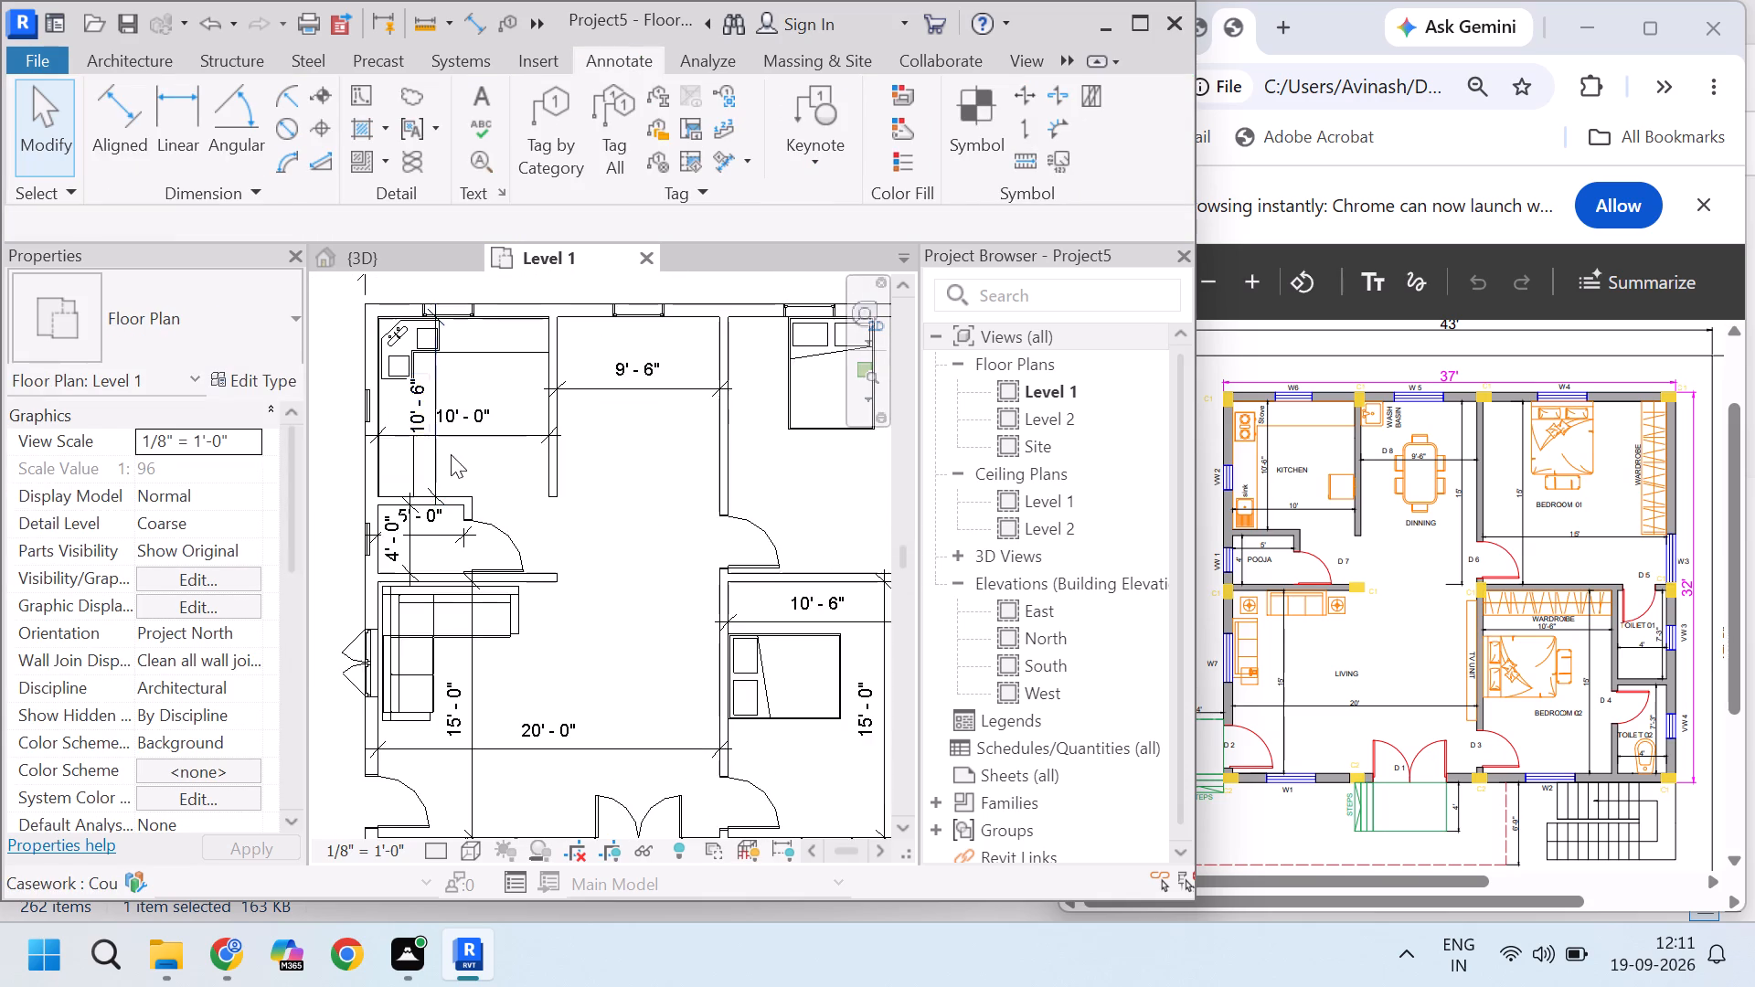
scroll(452, 454, "up", 2)
scroll(446, 561, "up", 3)
left_click(423, 536)
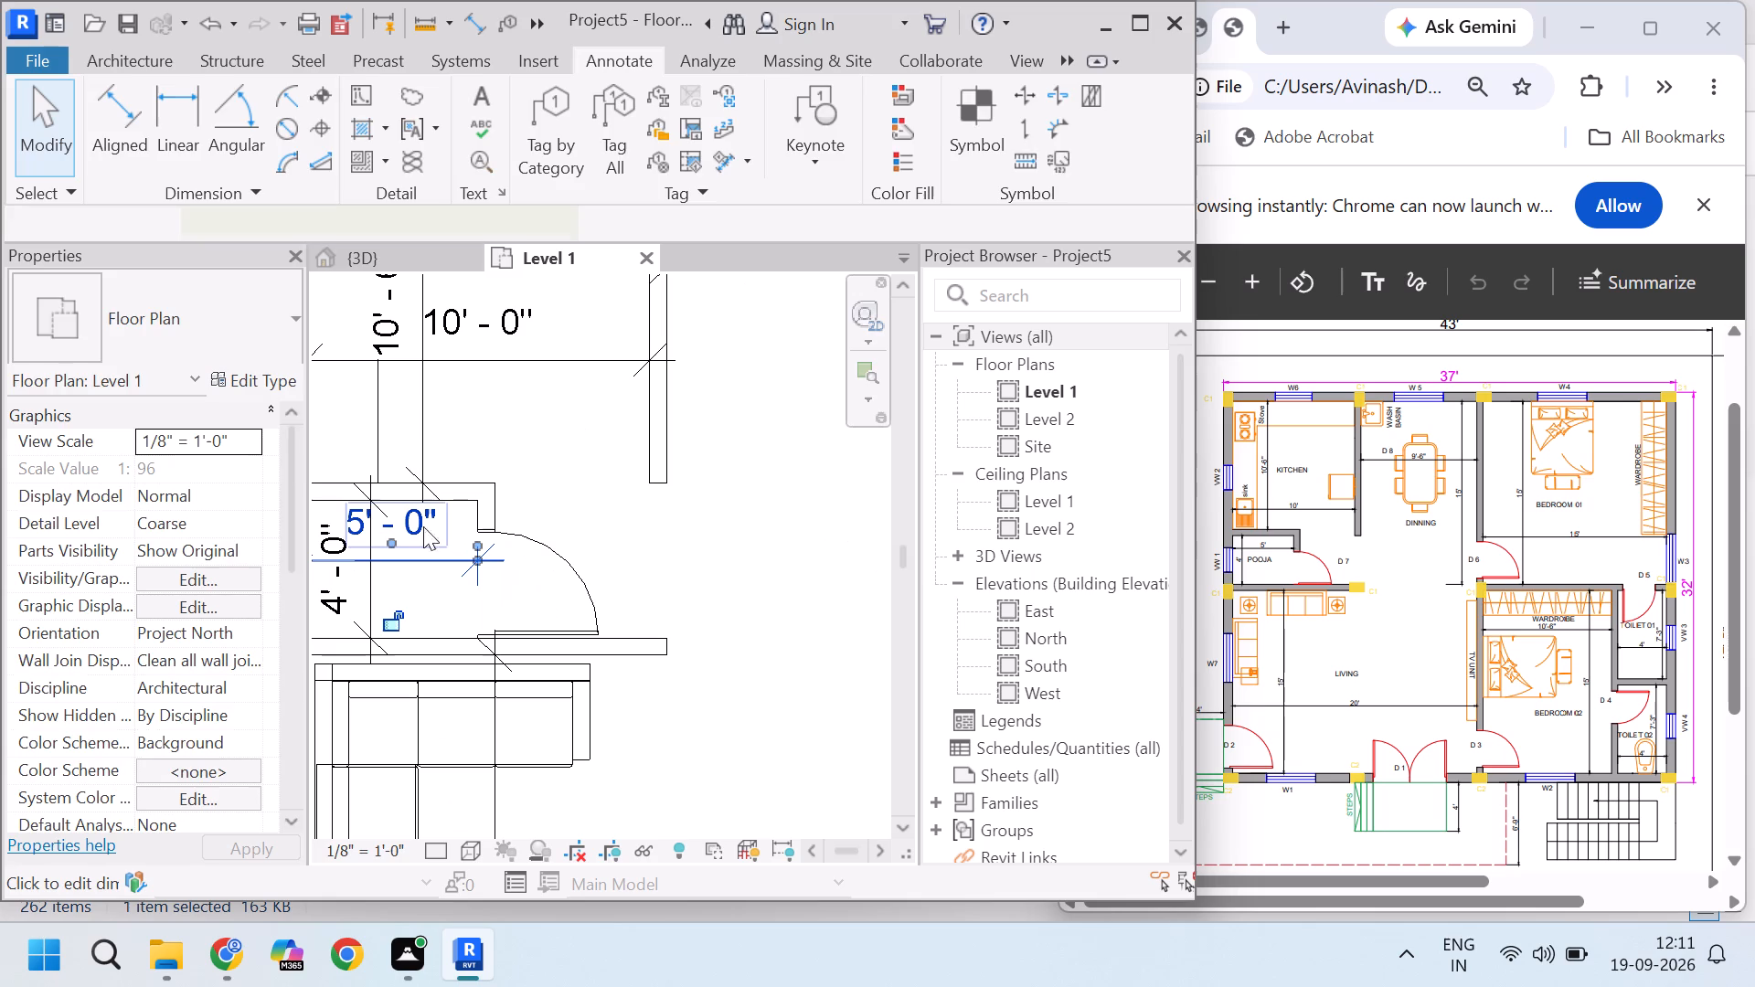
left_click(225, 313)
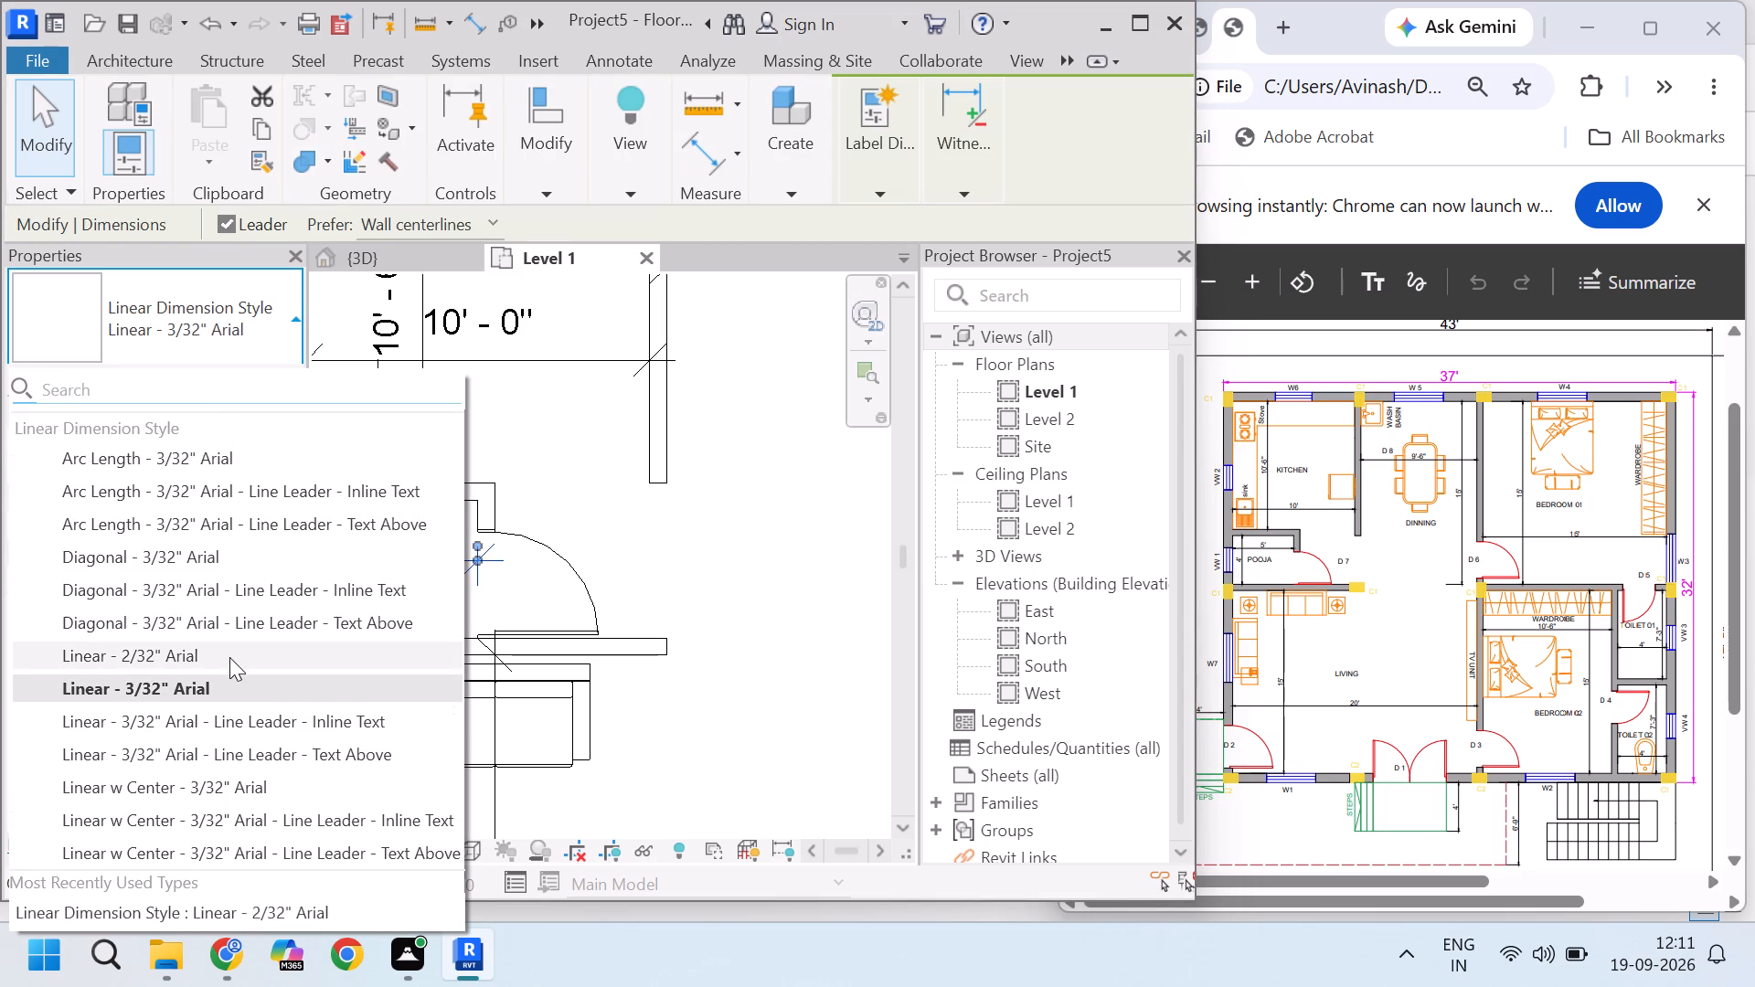
left_click(229, 657)
Apply the Linear - 2/32" Arial dimension style to the pooja room's depth dimension.
scroll(655, 553, "down", 3)
scroll(430, 583, "up", 3)
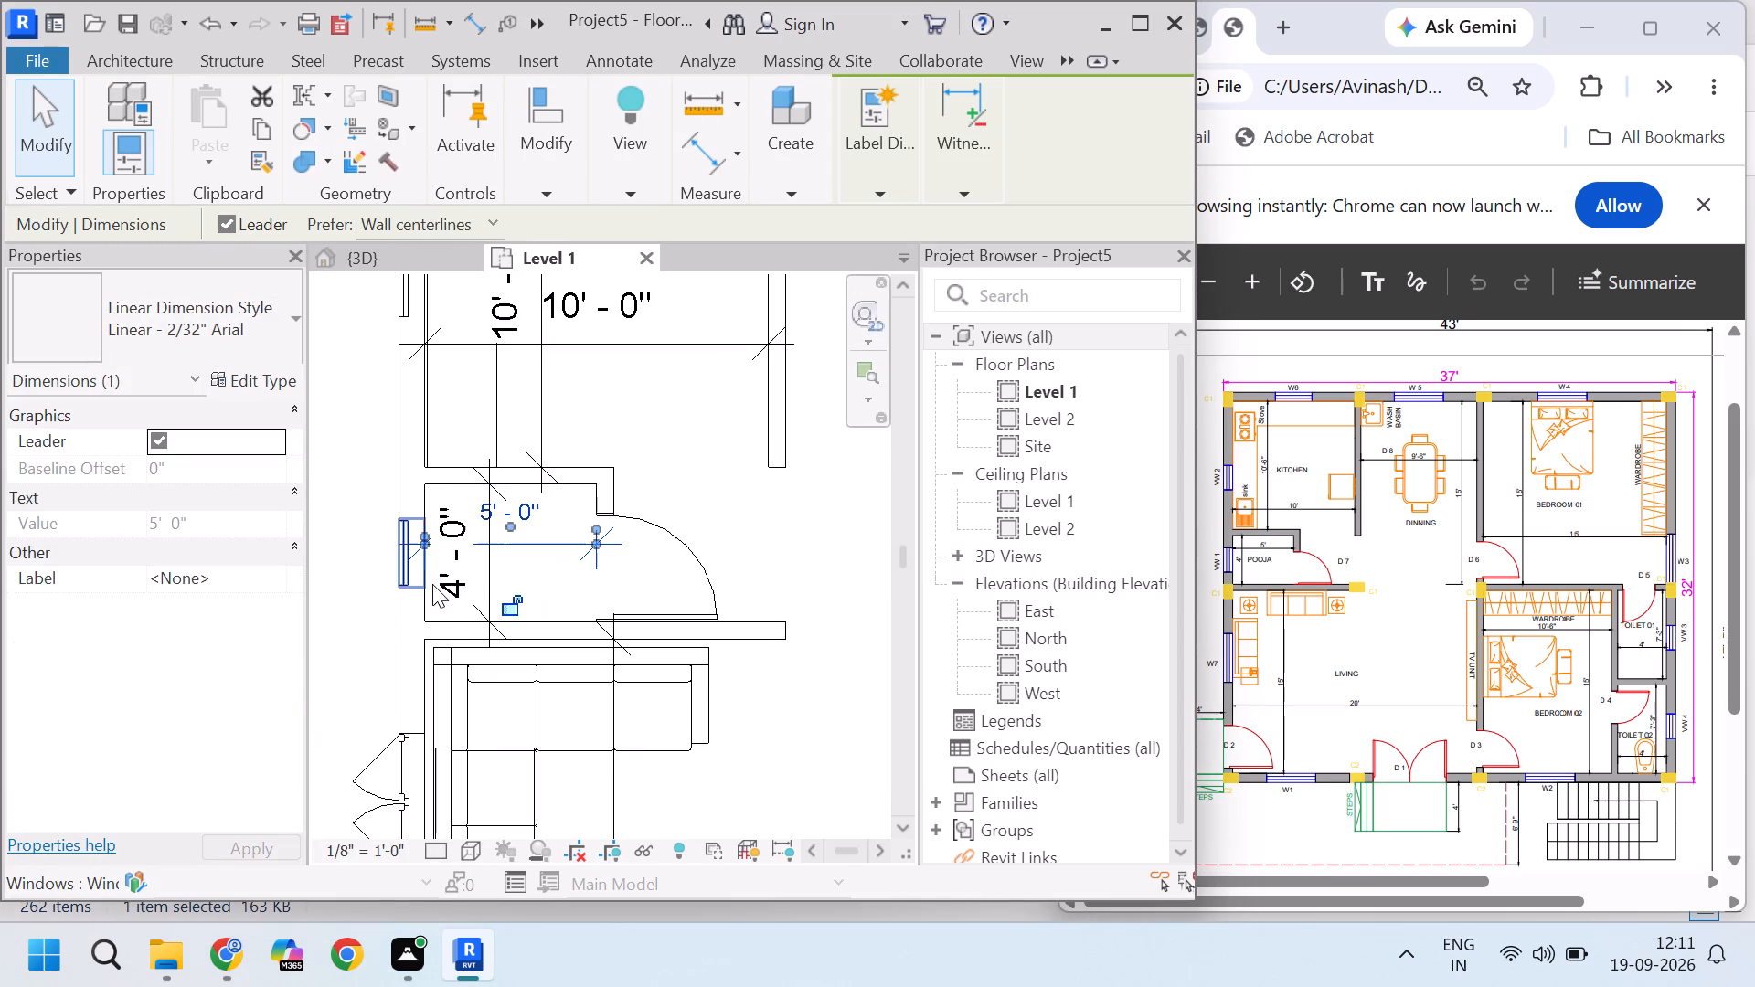
left_click(453, 575)
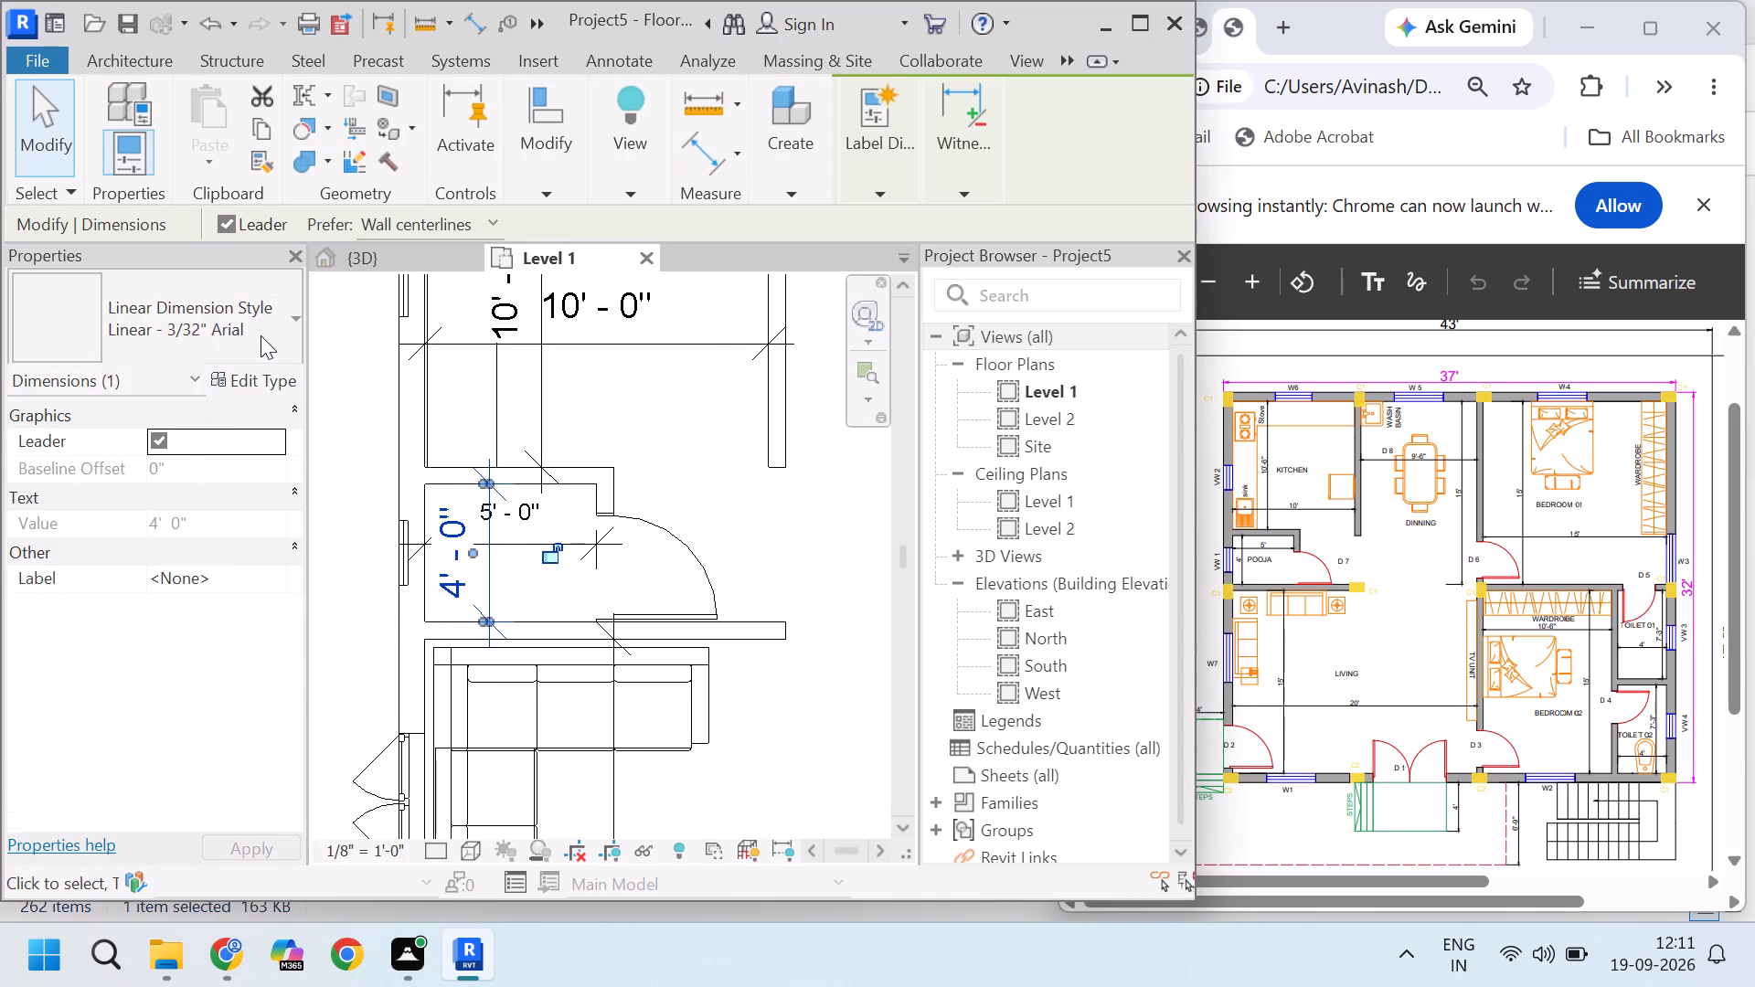
left_click(260, 335)
left_click(206, 658)
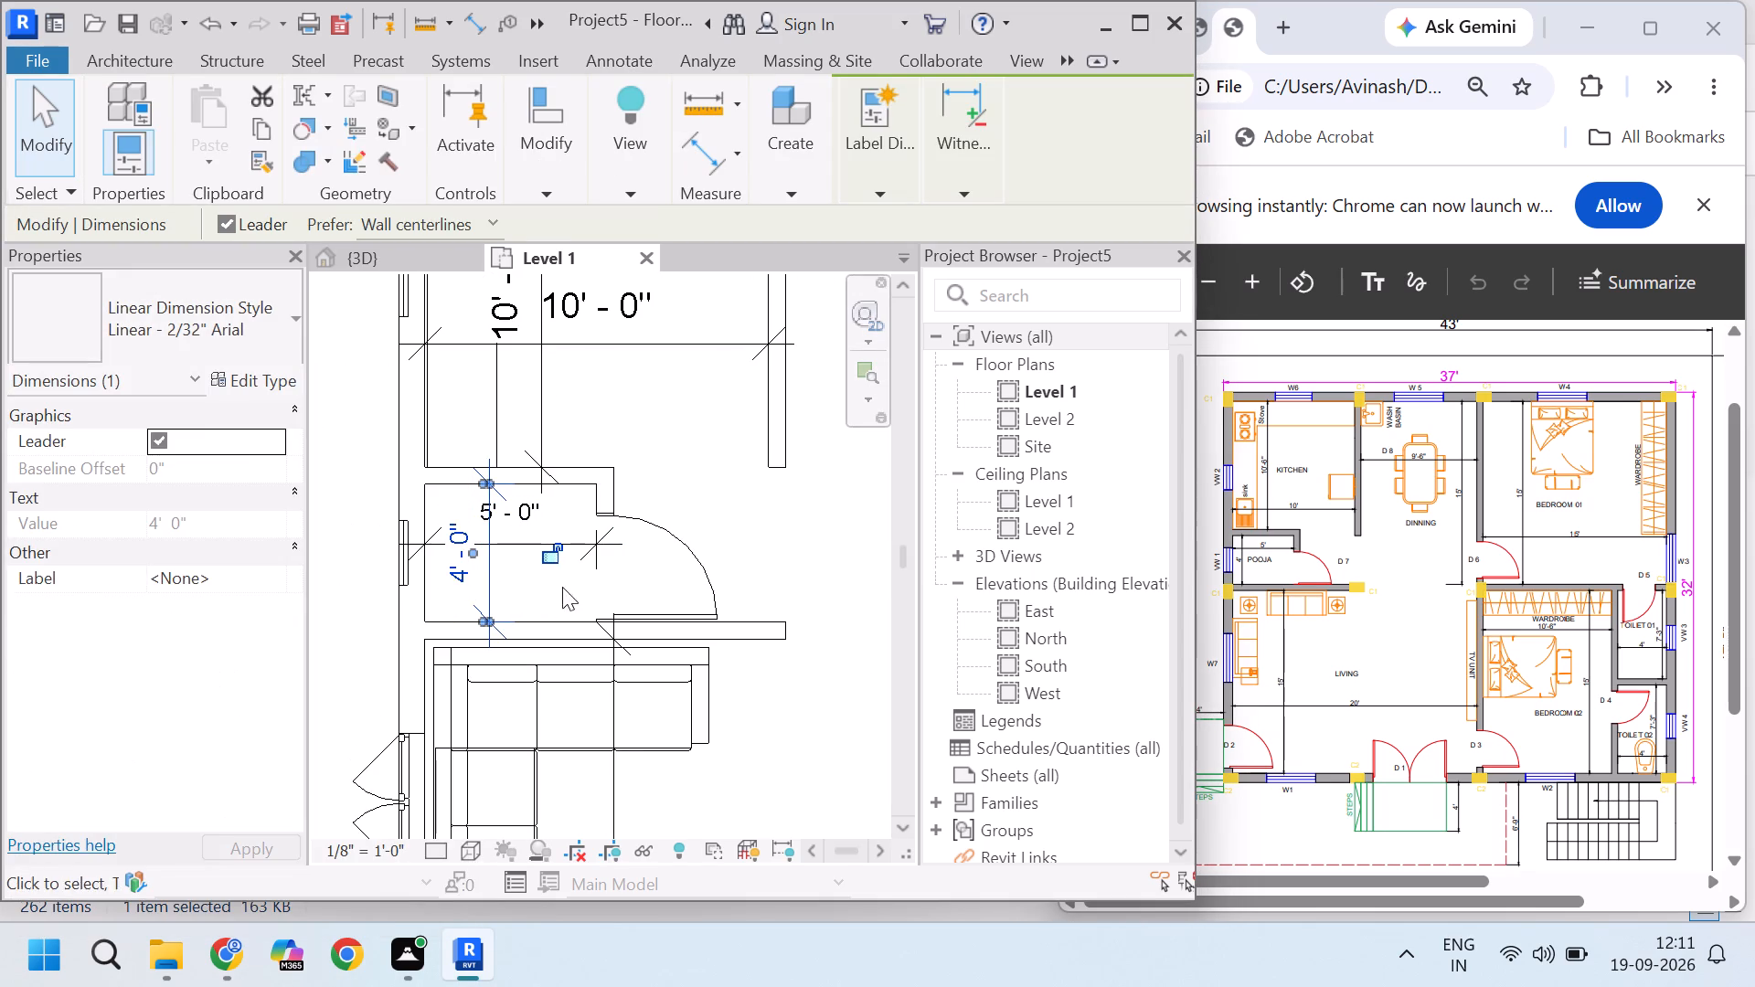
scroll(530, 555, "up", 2)
key("Escape")
scroll(594, 589, "down", 5)
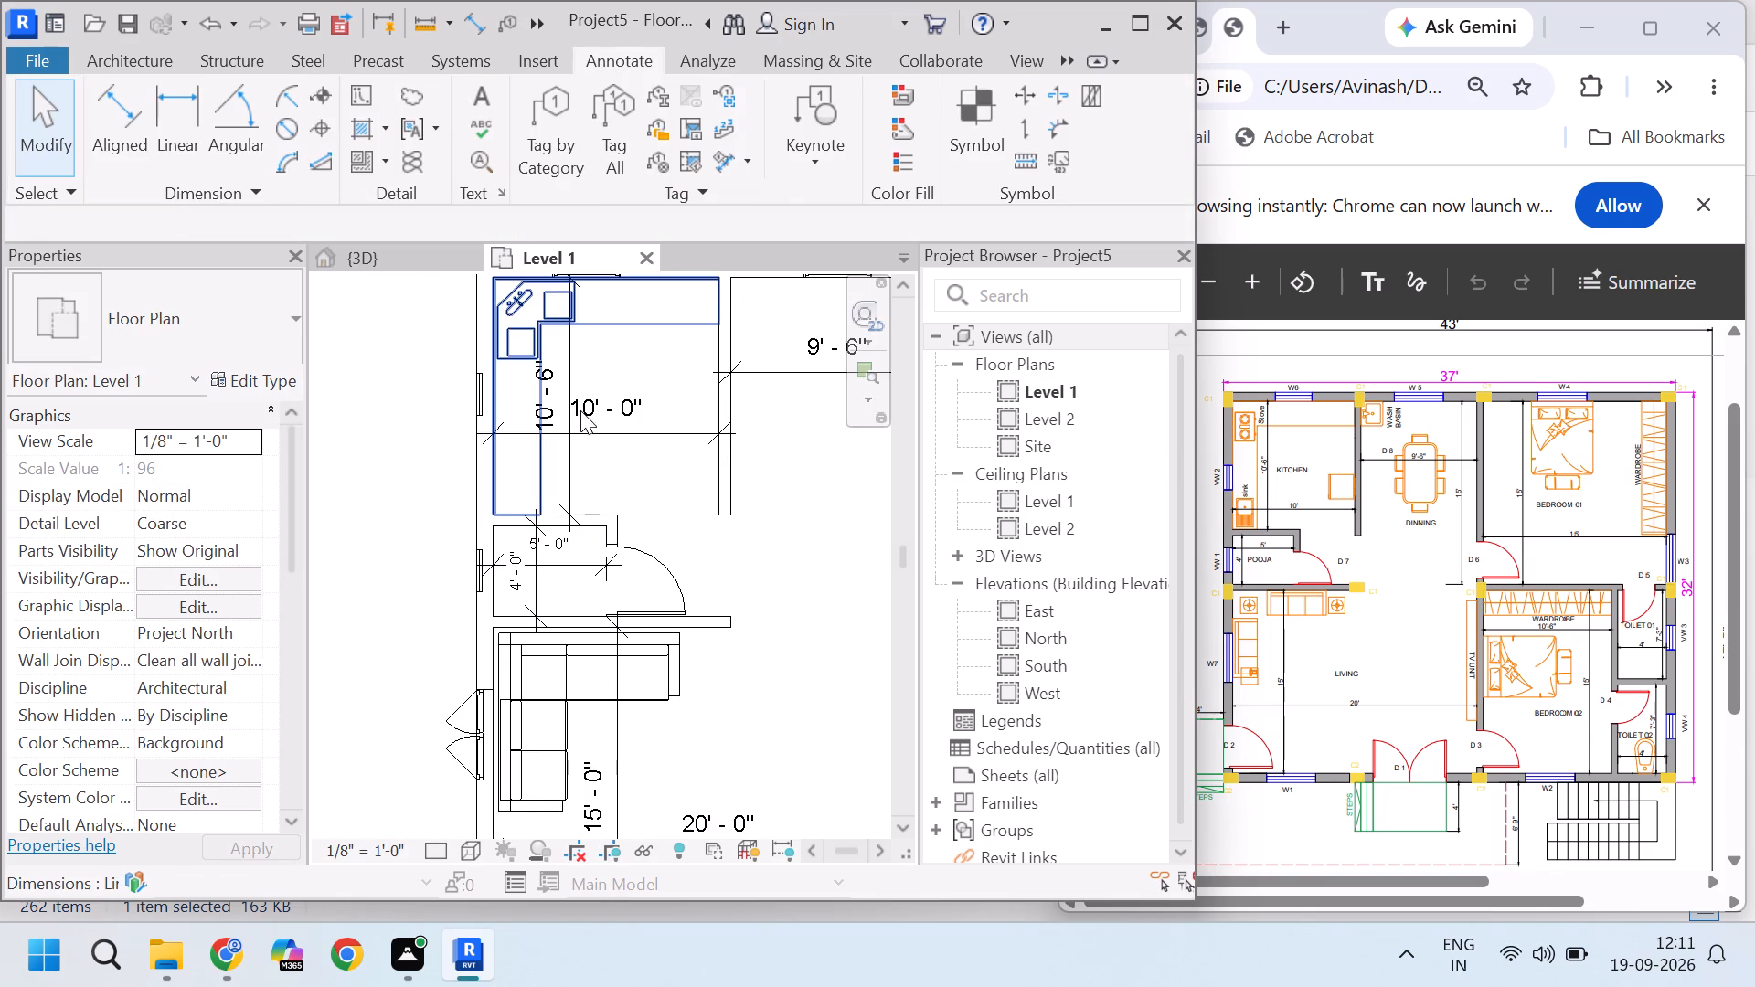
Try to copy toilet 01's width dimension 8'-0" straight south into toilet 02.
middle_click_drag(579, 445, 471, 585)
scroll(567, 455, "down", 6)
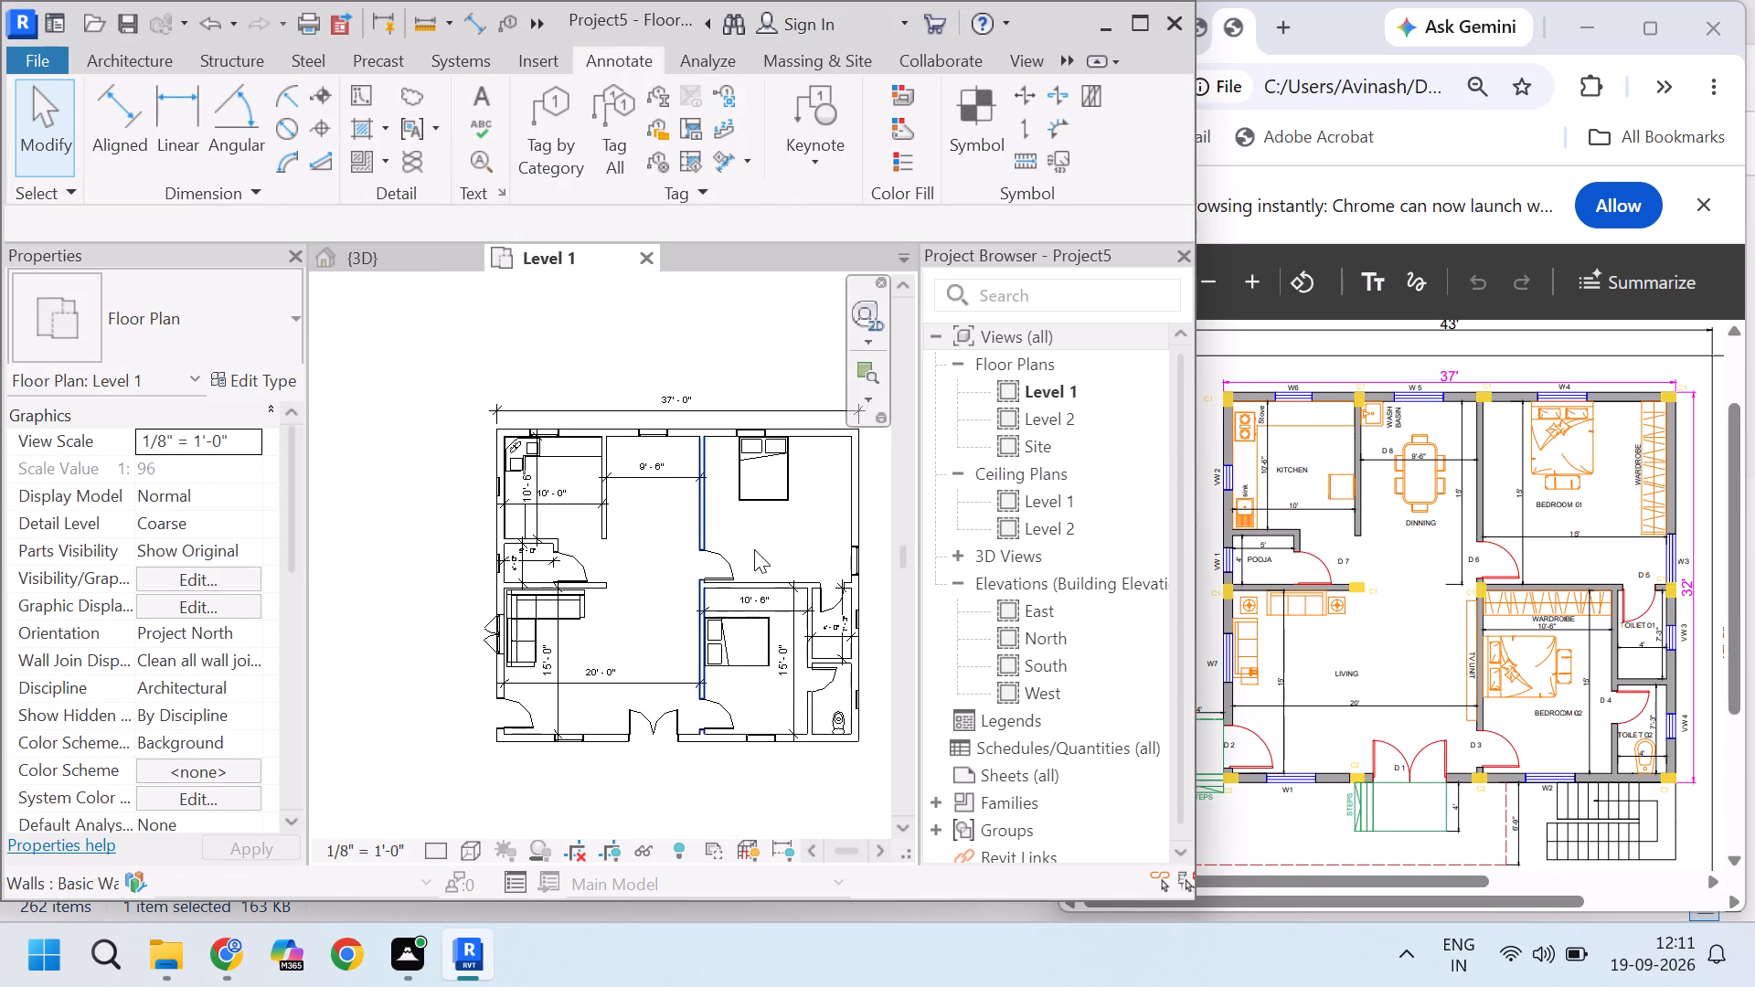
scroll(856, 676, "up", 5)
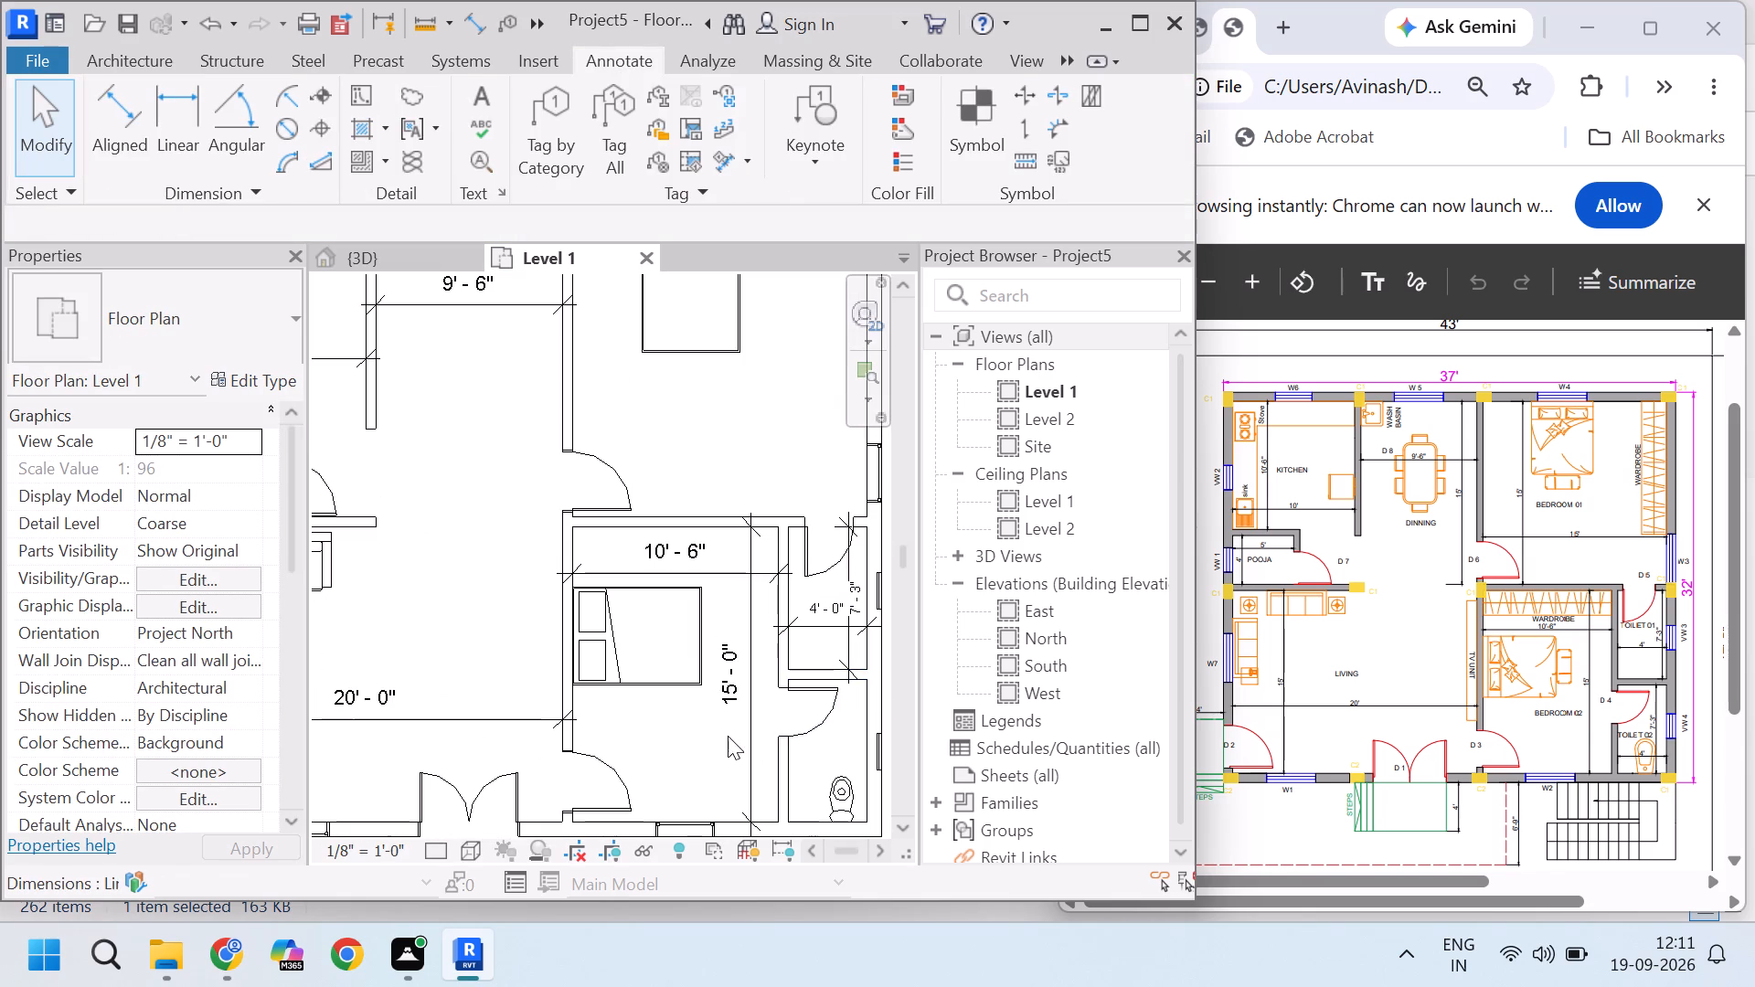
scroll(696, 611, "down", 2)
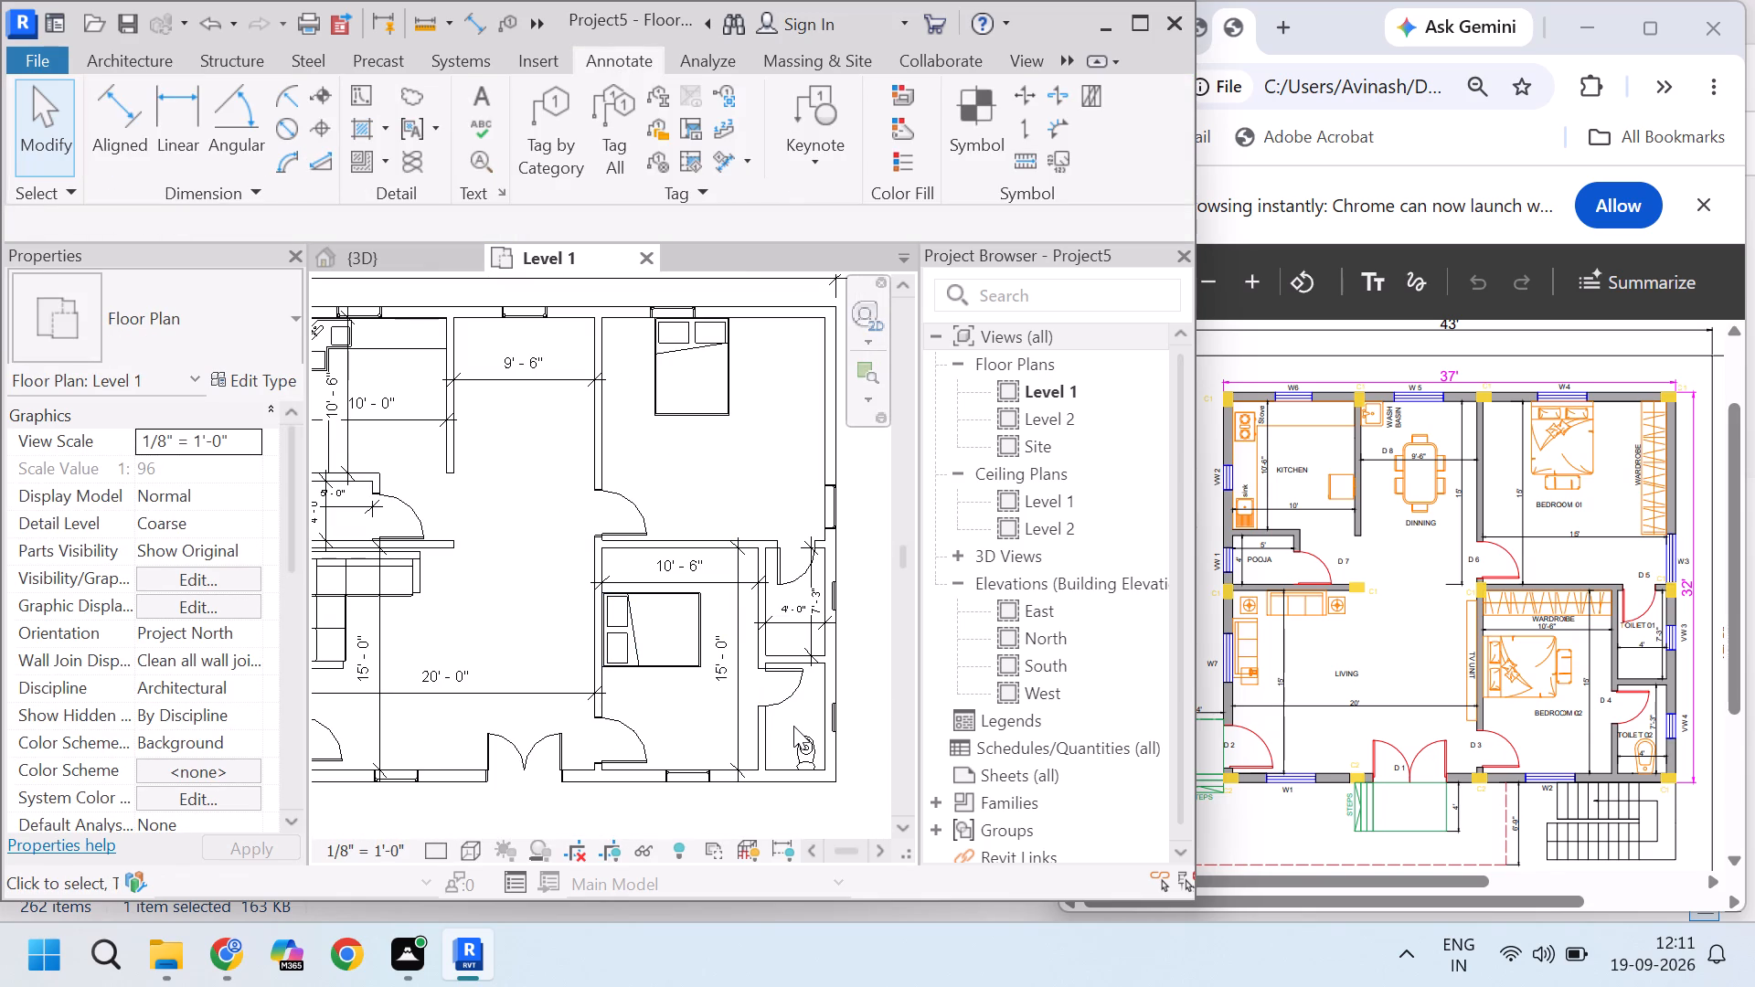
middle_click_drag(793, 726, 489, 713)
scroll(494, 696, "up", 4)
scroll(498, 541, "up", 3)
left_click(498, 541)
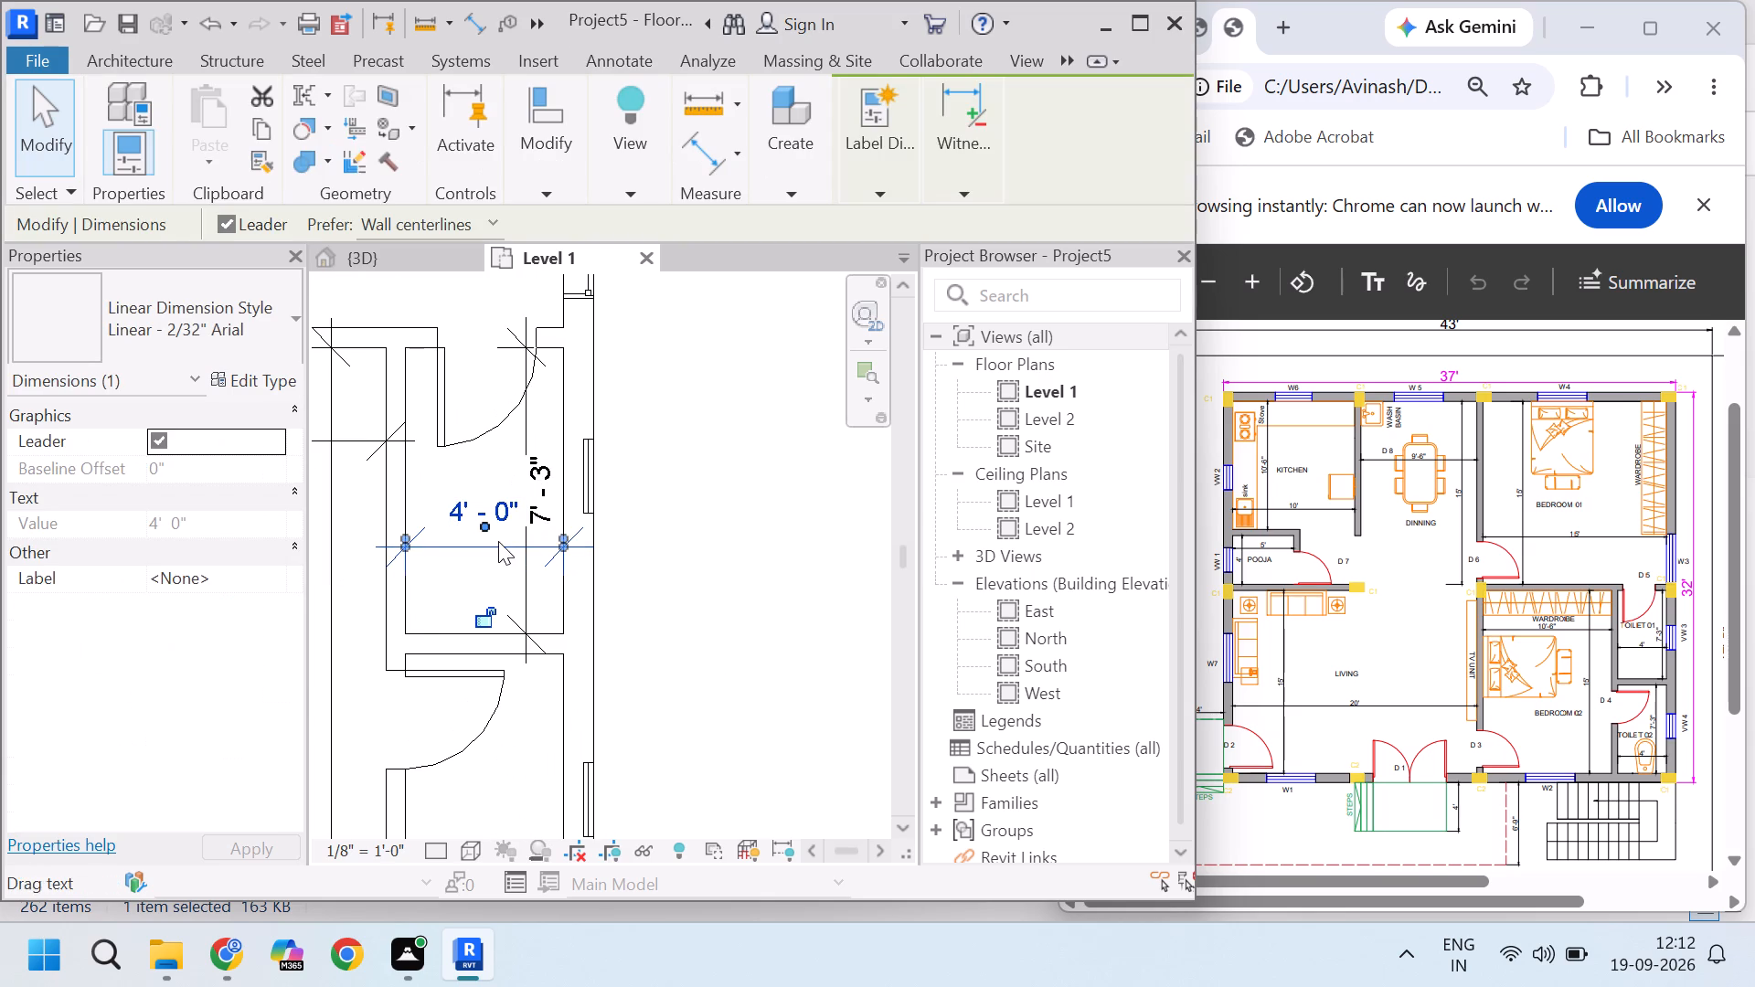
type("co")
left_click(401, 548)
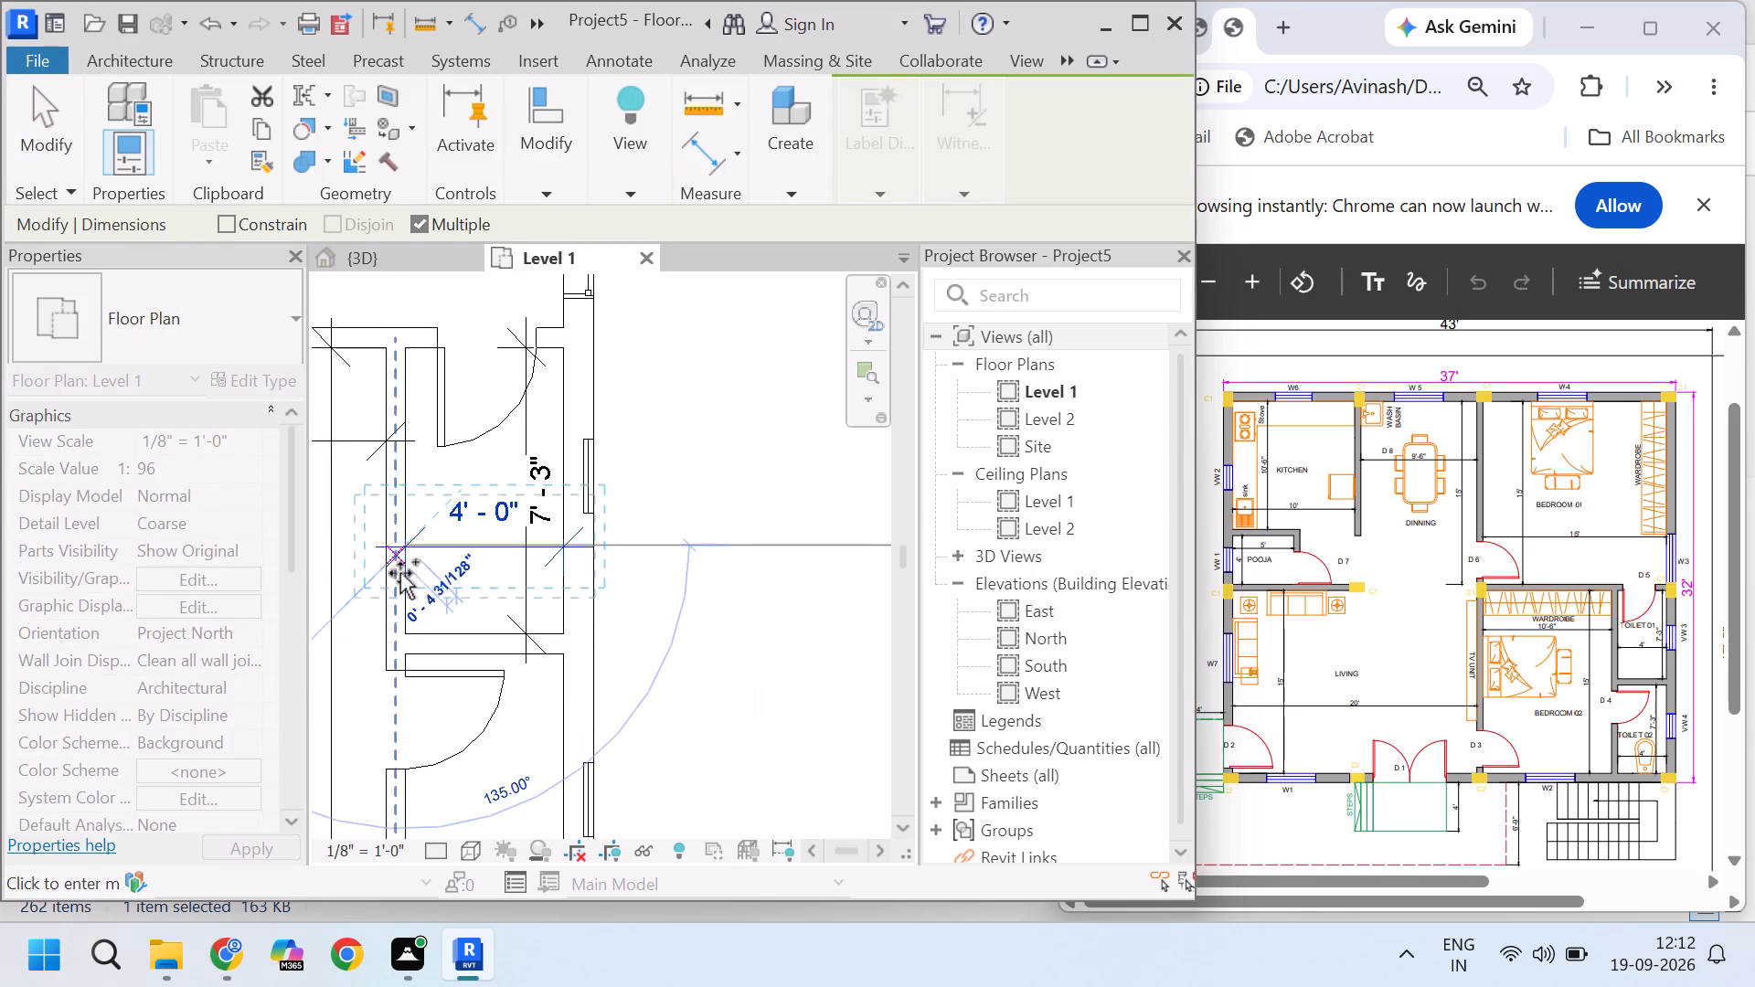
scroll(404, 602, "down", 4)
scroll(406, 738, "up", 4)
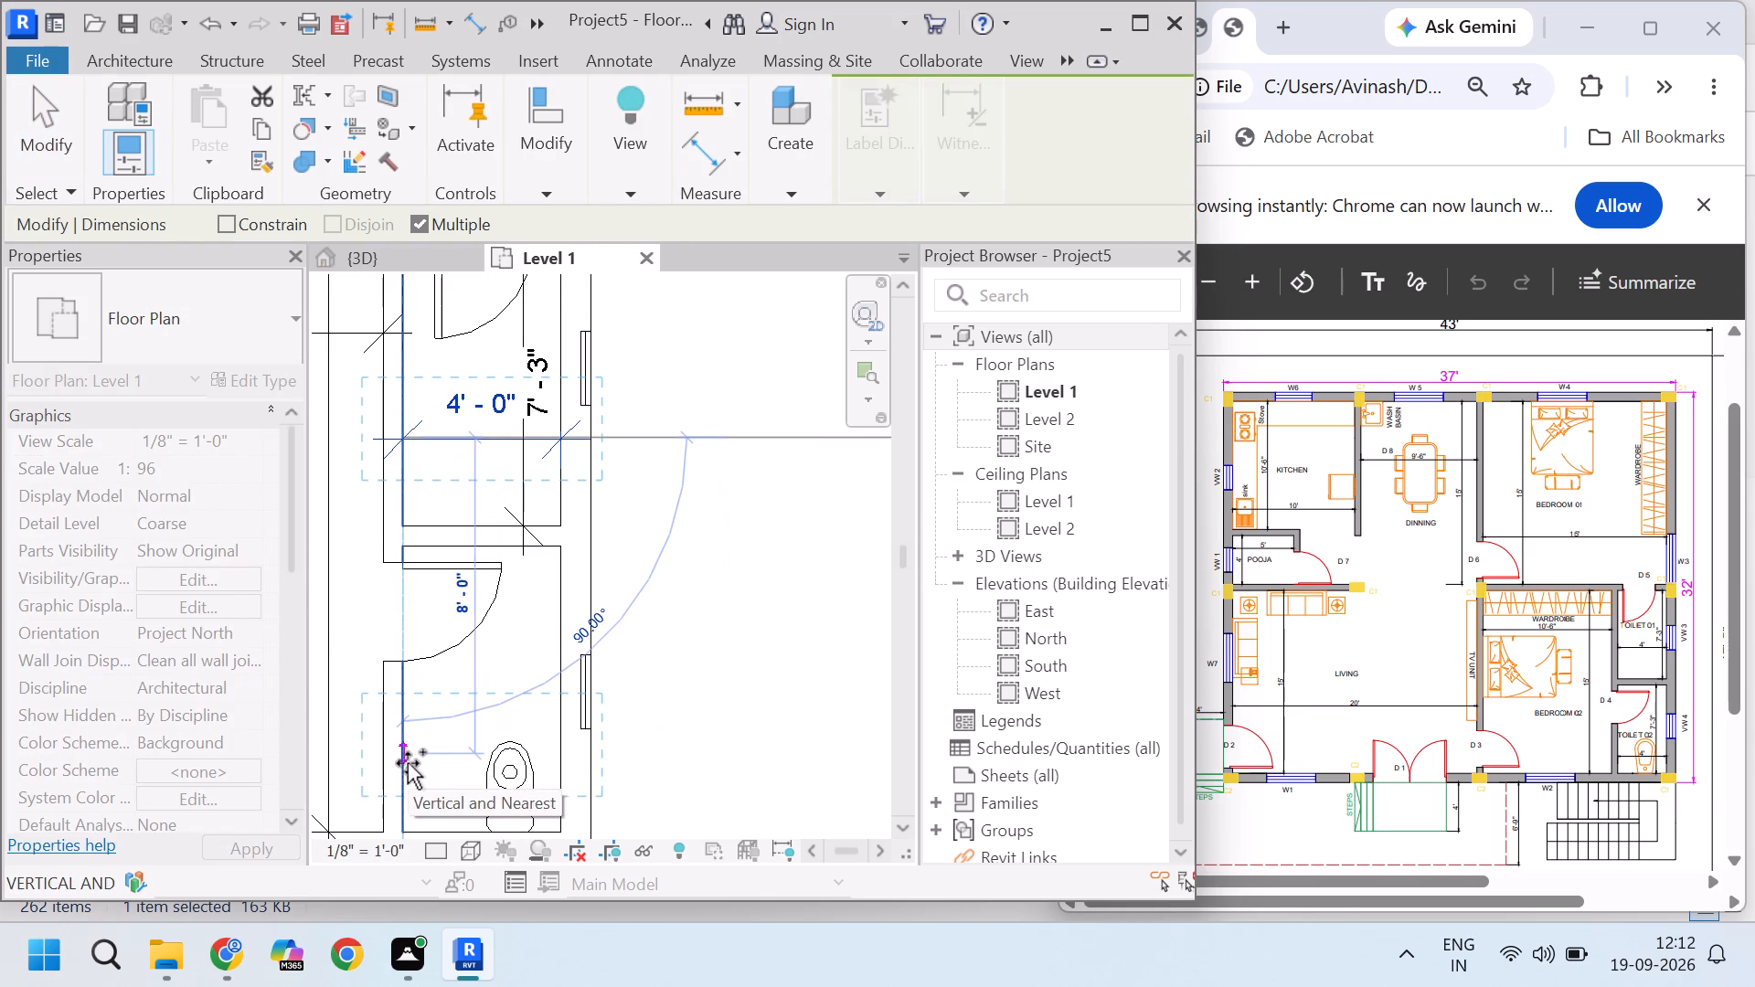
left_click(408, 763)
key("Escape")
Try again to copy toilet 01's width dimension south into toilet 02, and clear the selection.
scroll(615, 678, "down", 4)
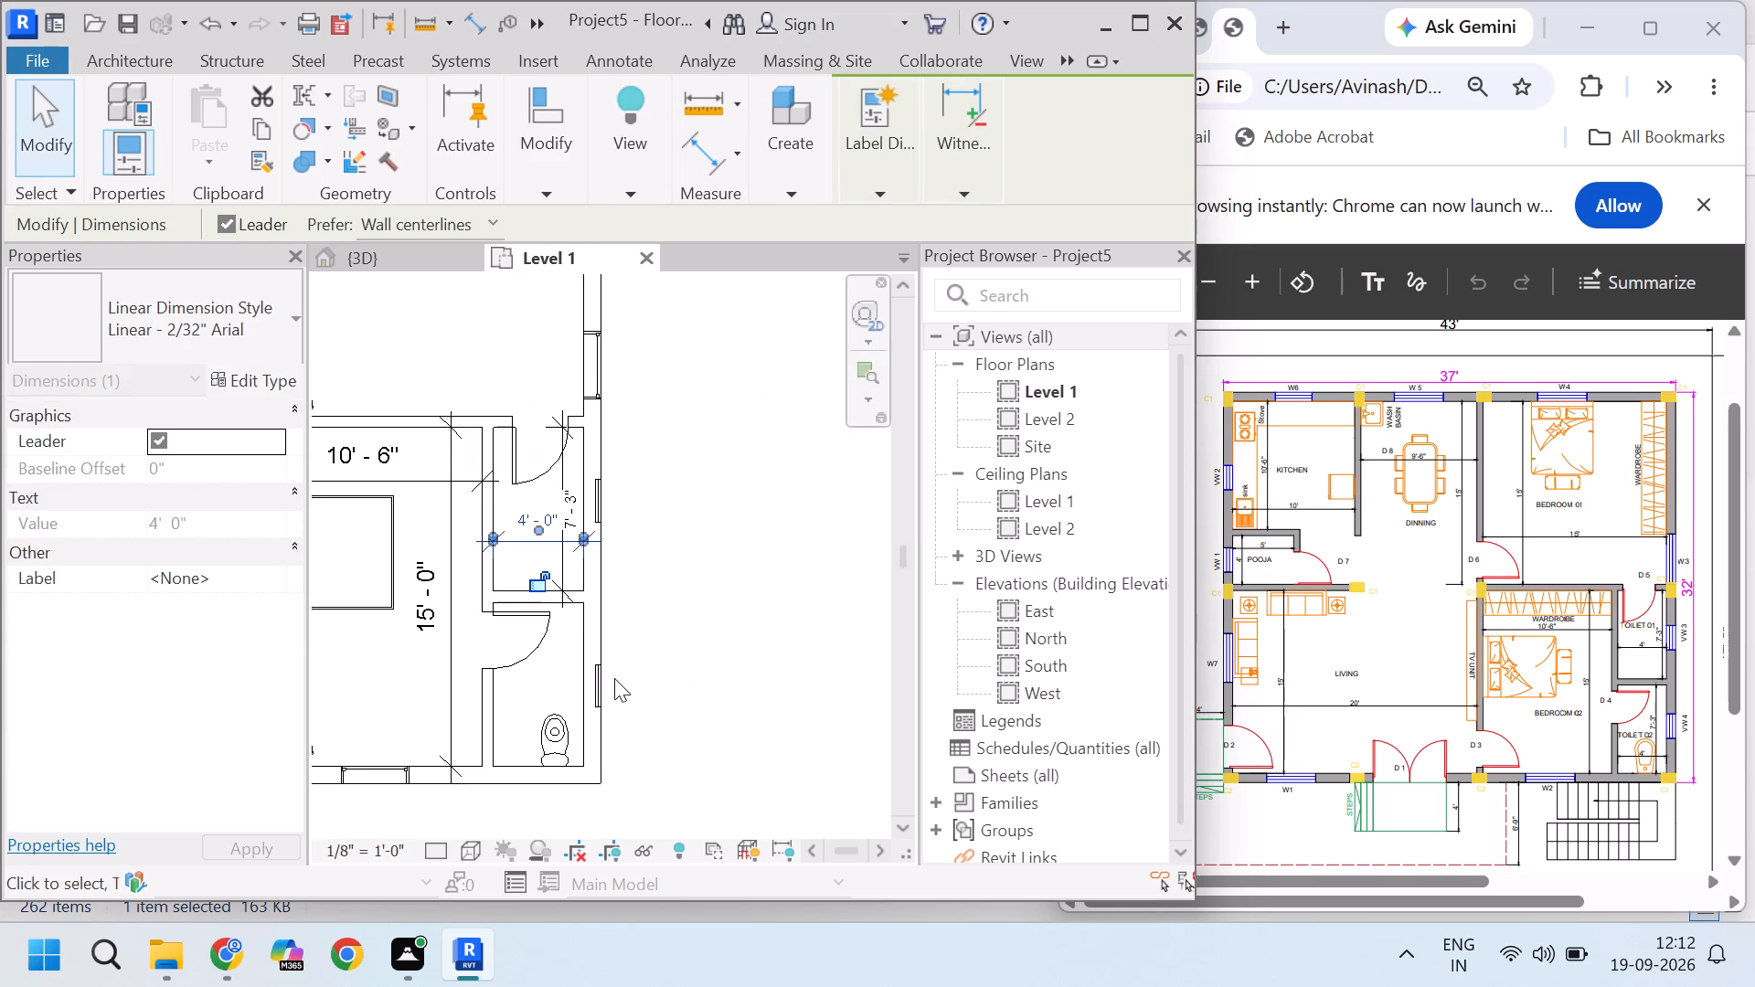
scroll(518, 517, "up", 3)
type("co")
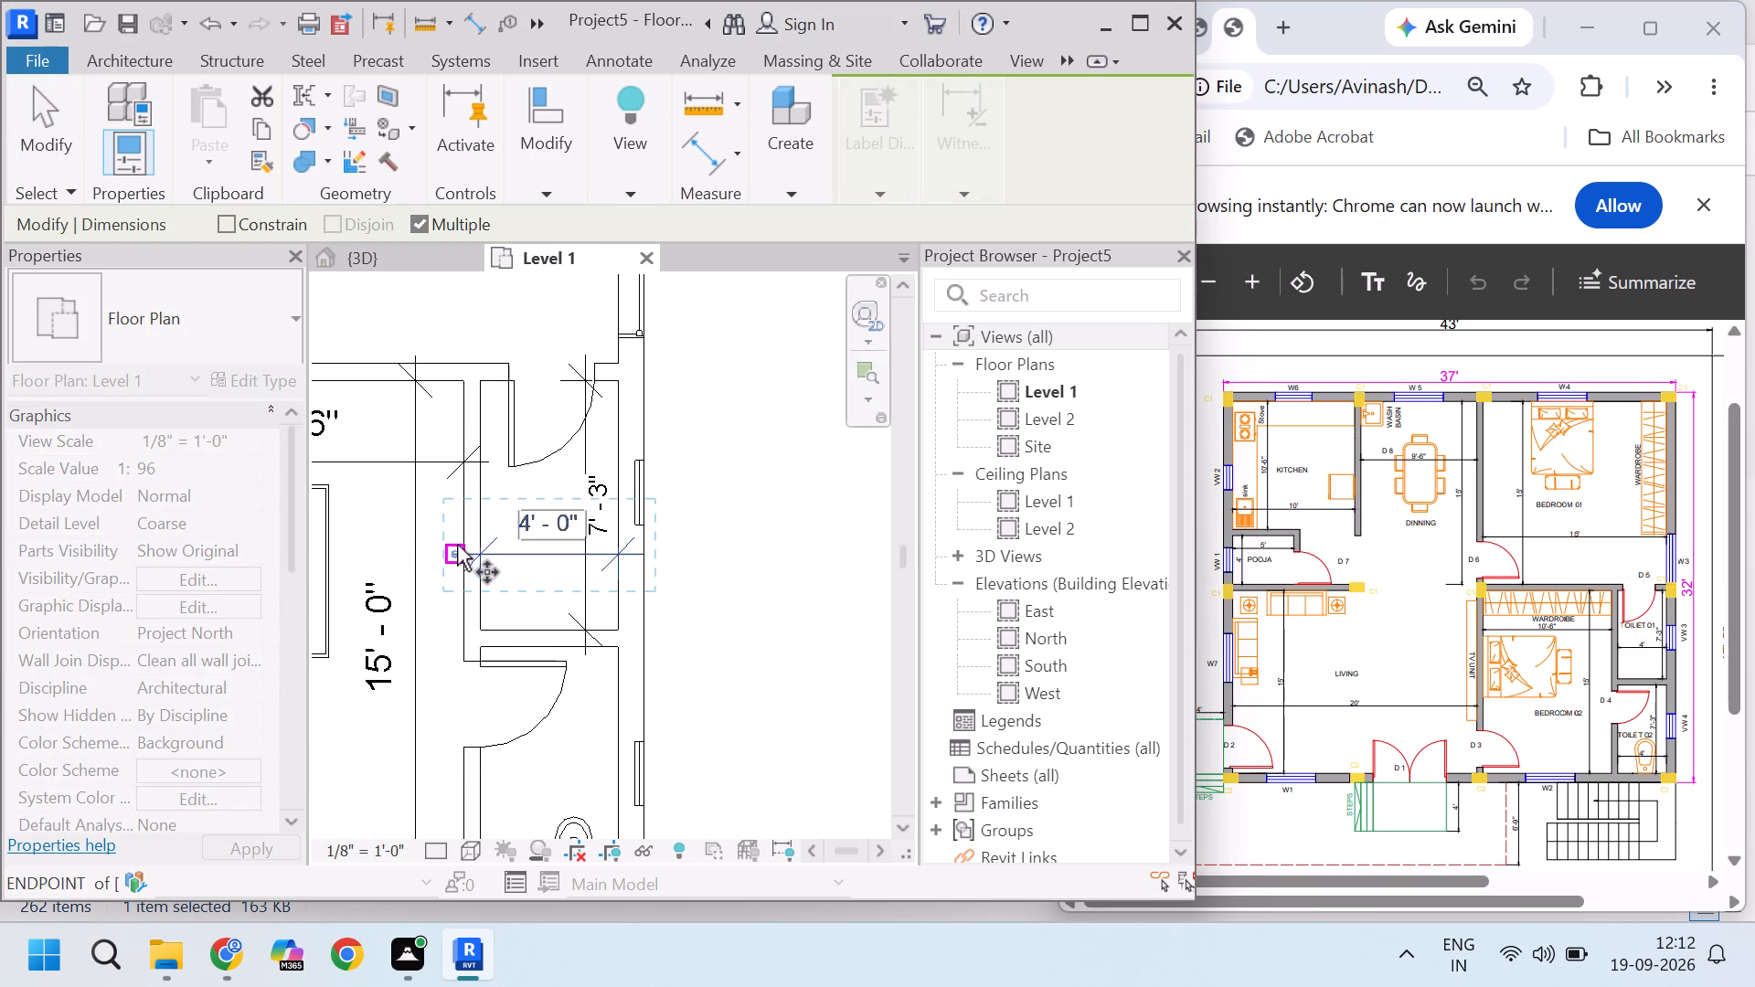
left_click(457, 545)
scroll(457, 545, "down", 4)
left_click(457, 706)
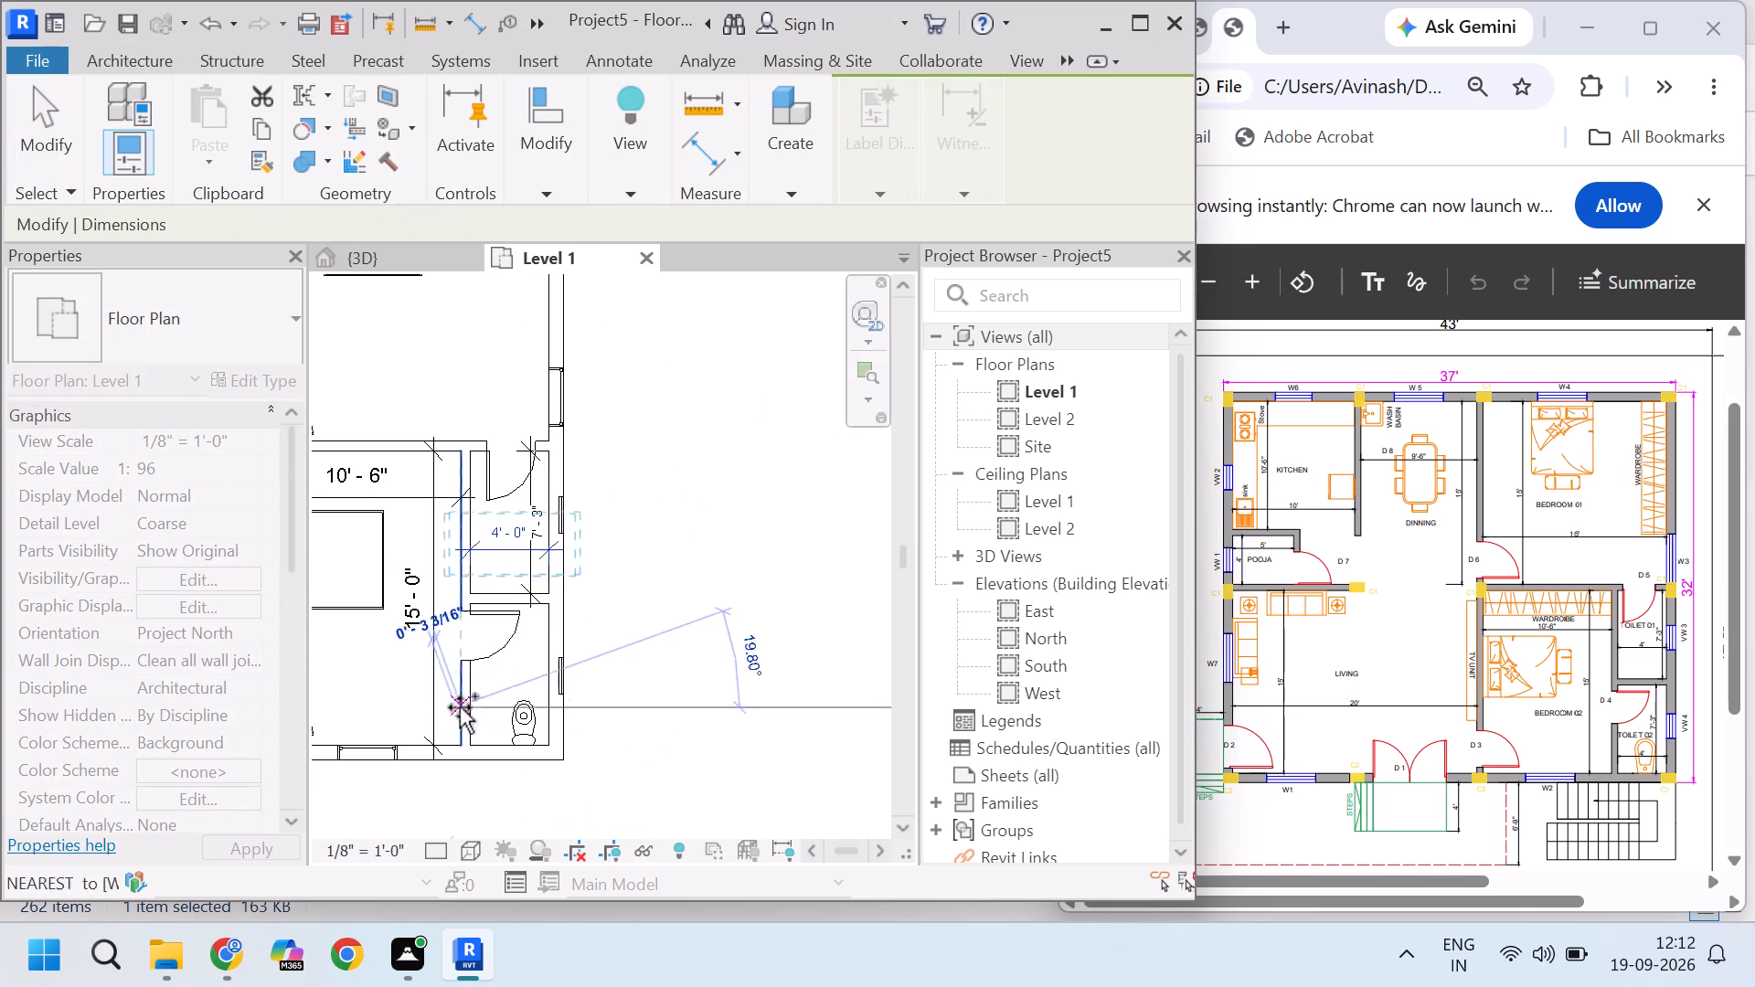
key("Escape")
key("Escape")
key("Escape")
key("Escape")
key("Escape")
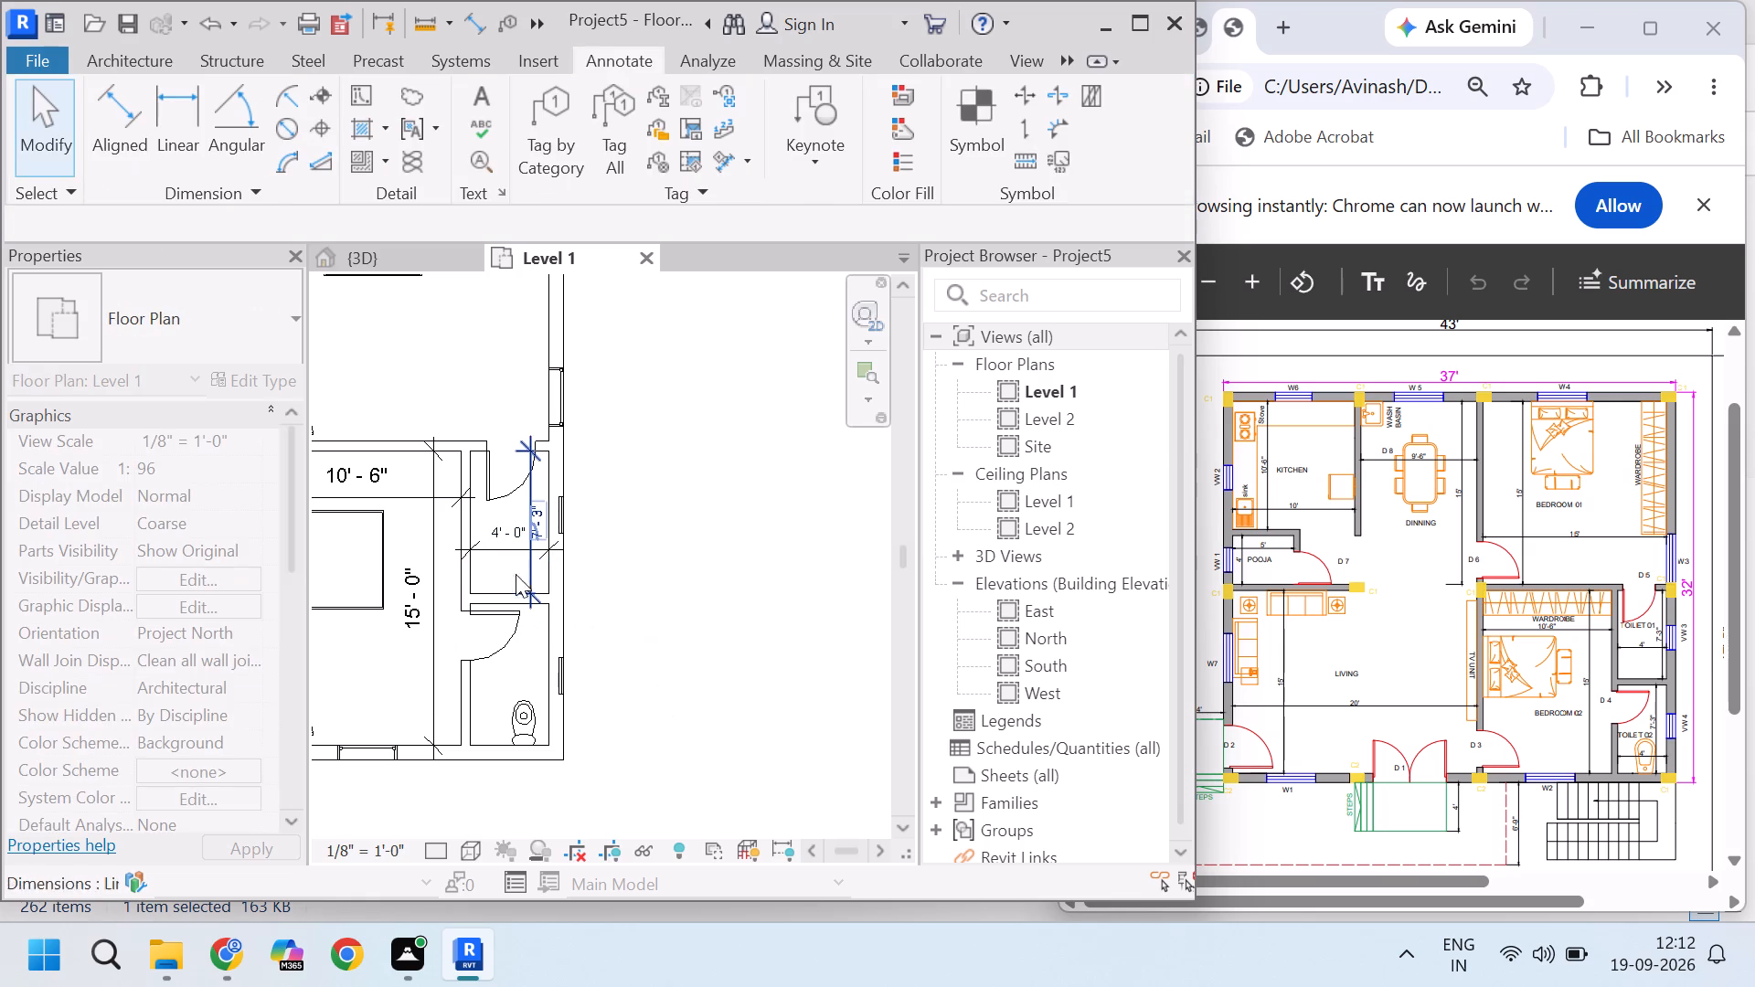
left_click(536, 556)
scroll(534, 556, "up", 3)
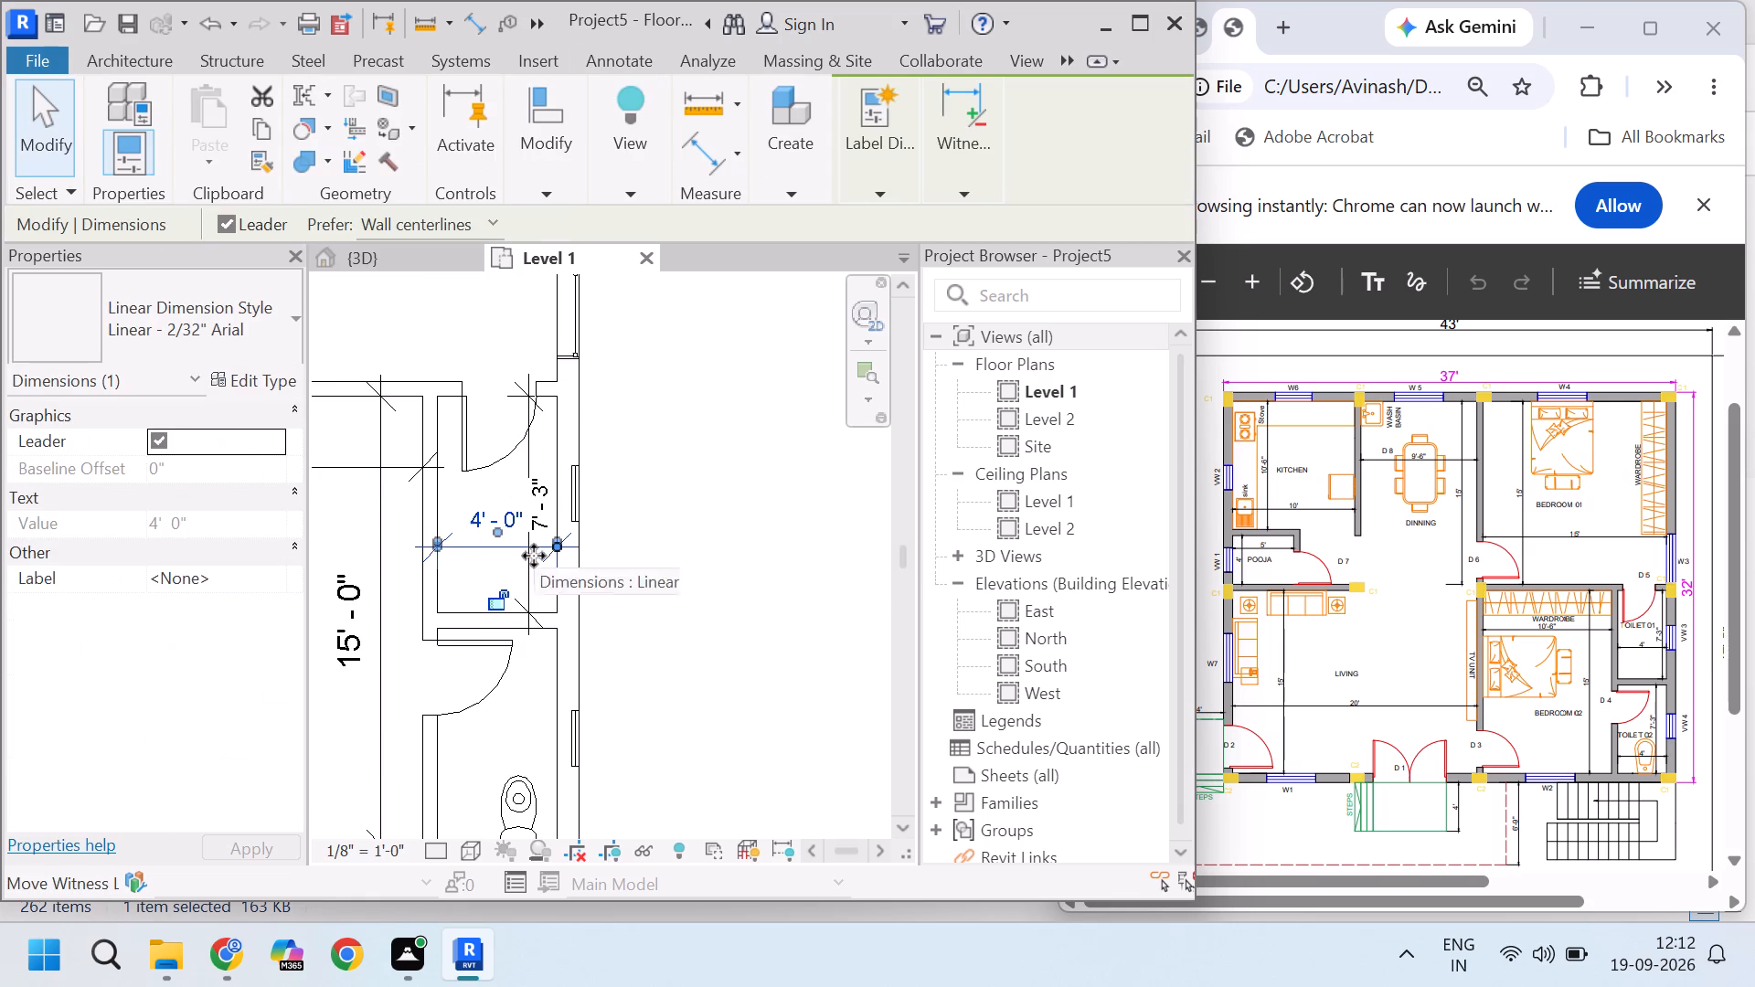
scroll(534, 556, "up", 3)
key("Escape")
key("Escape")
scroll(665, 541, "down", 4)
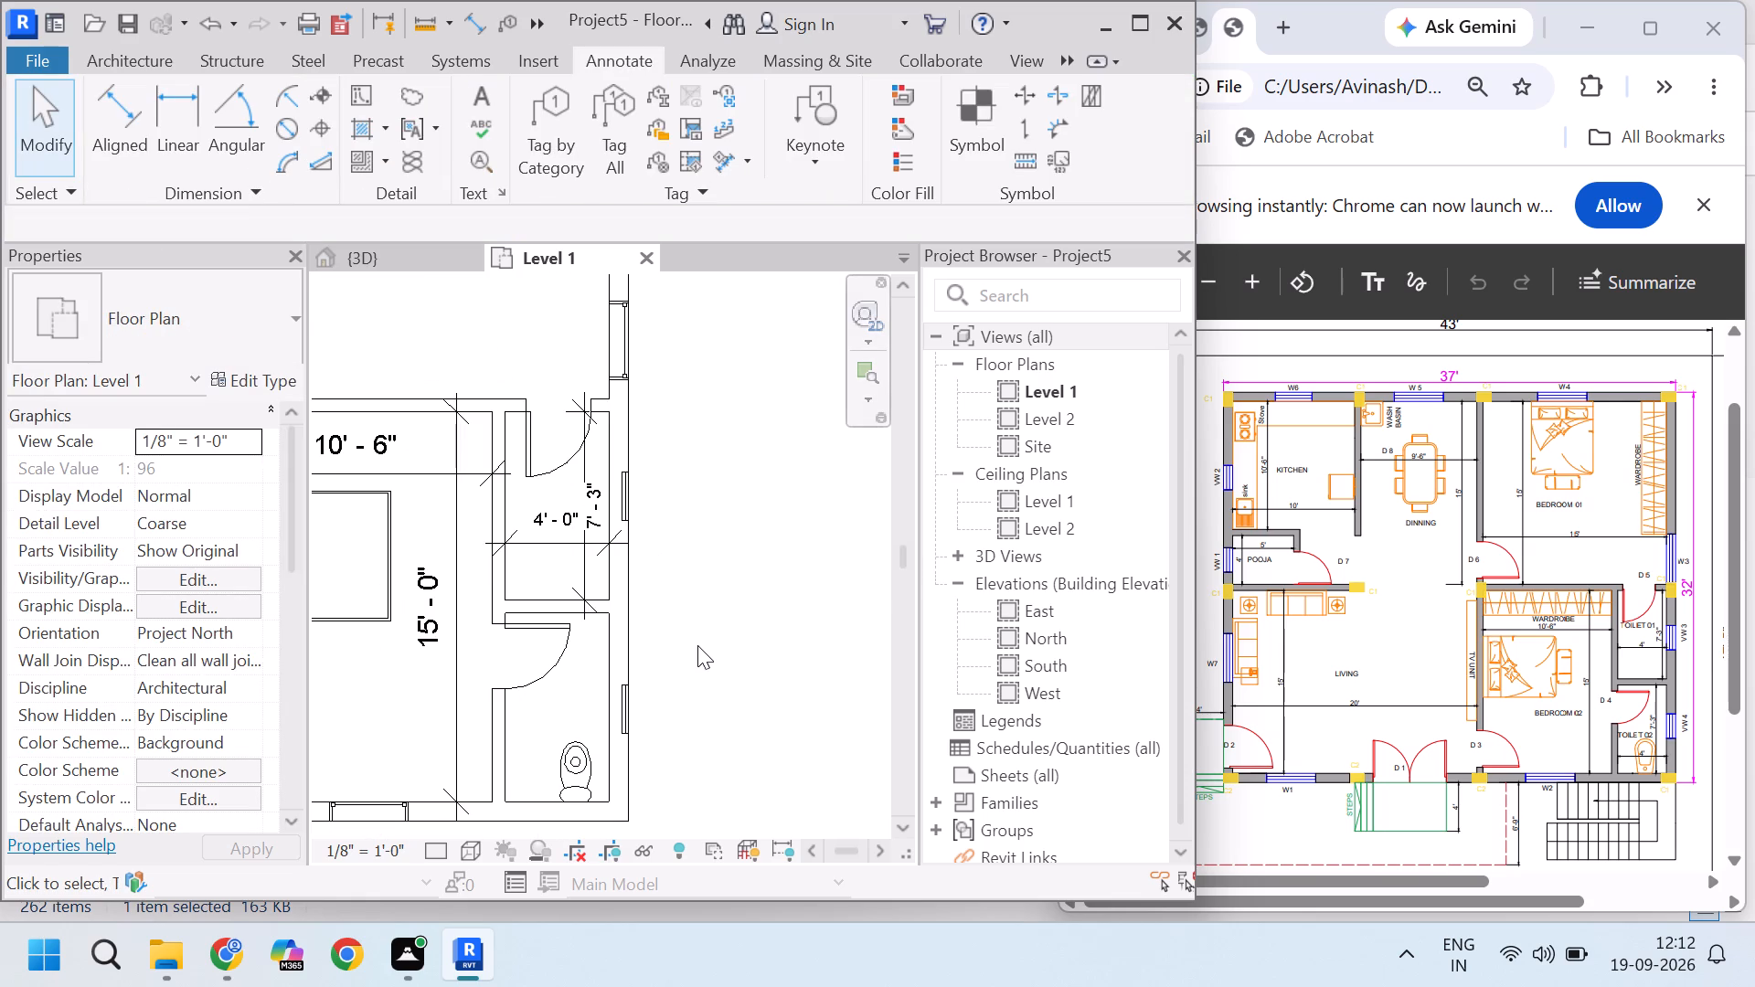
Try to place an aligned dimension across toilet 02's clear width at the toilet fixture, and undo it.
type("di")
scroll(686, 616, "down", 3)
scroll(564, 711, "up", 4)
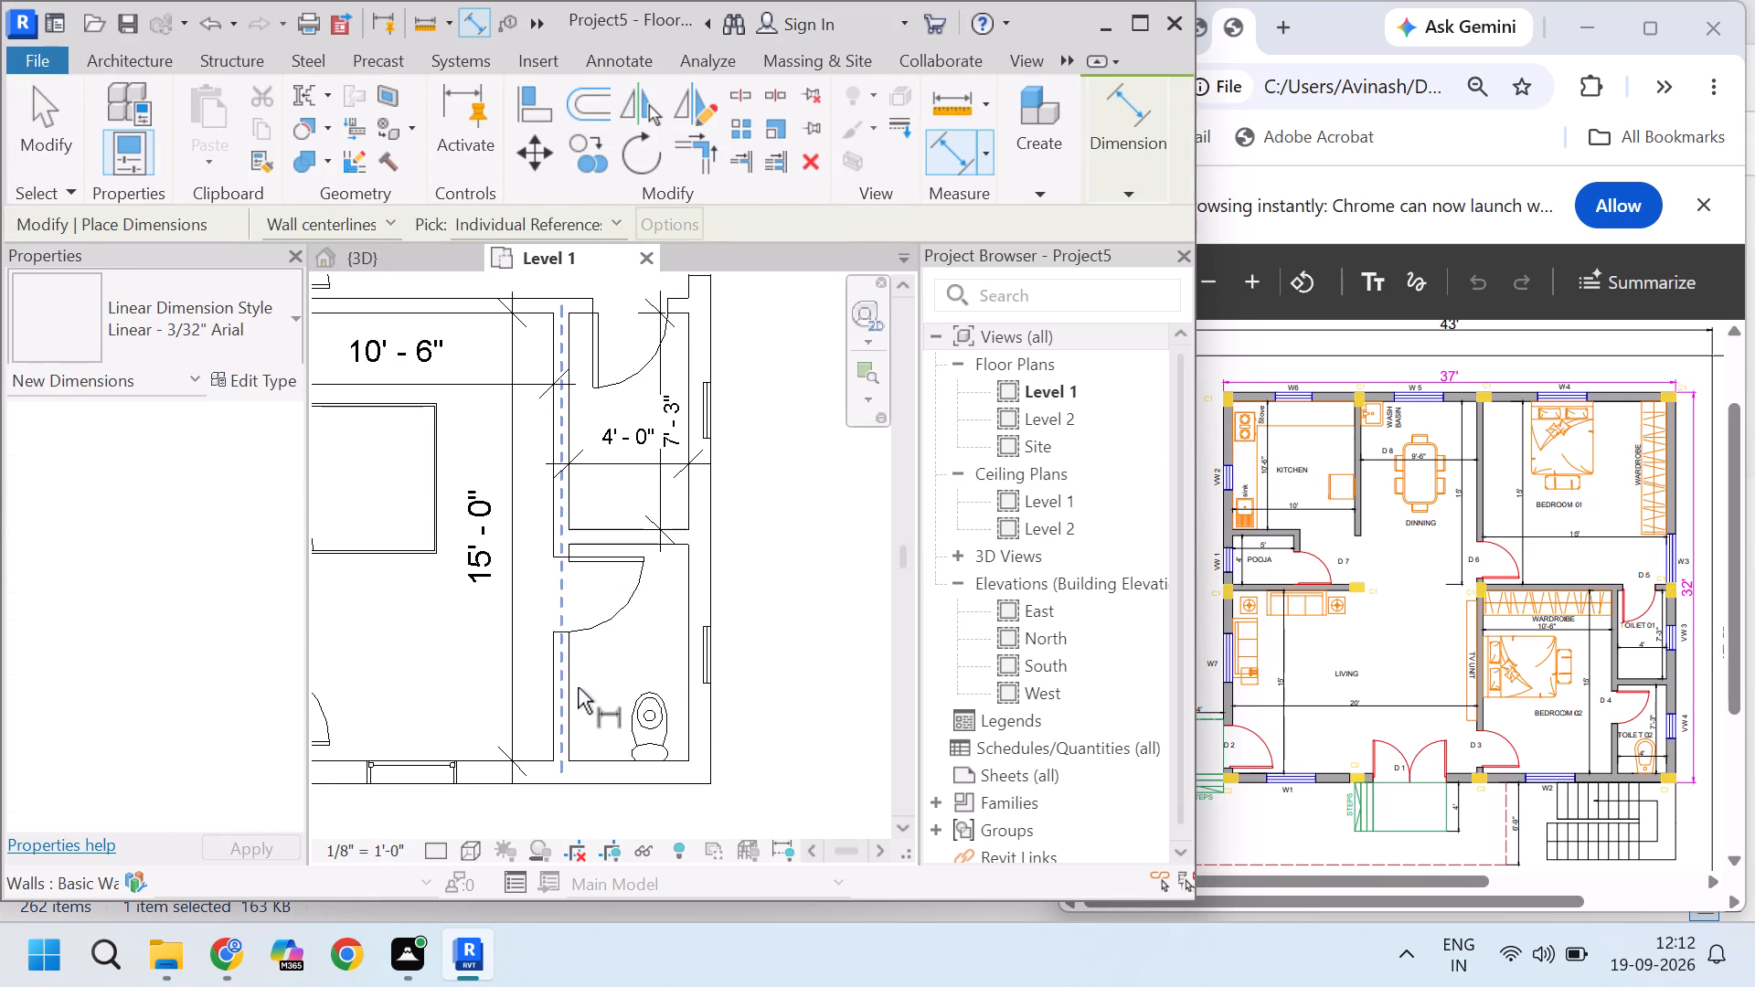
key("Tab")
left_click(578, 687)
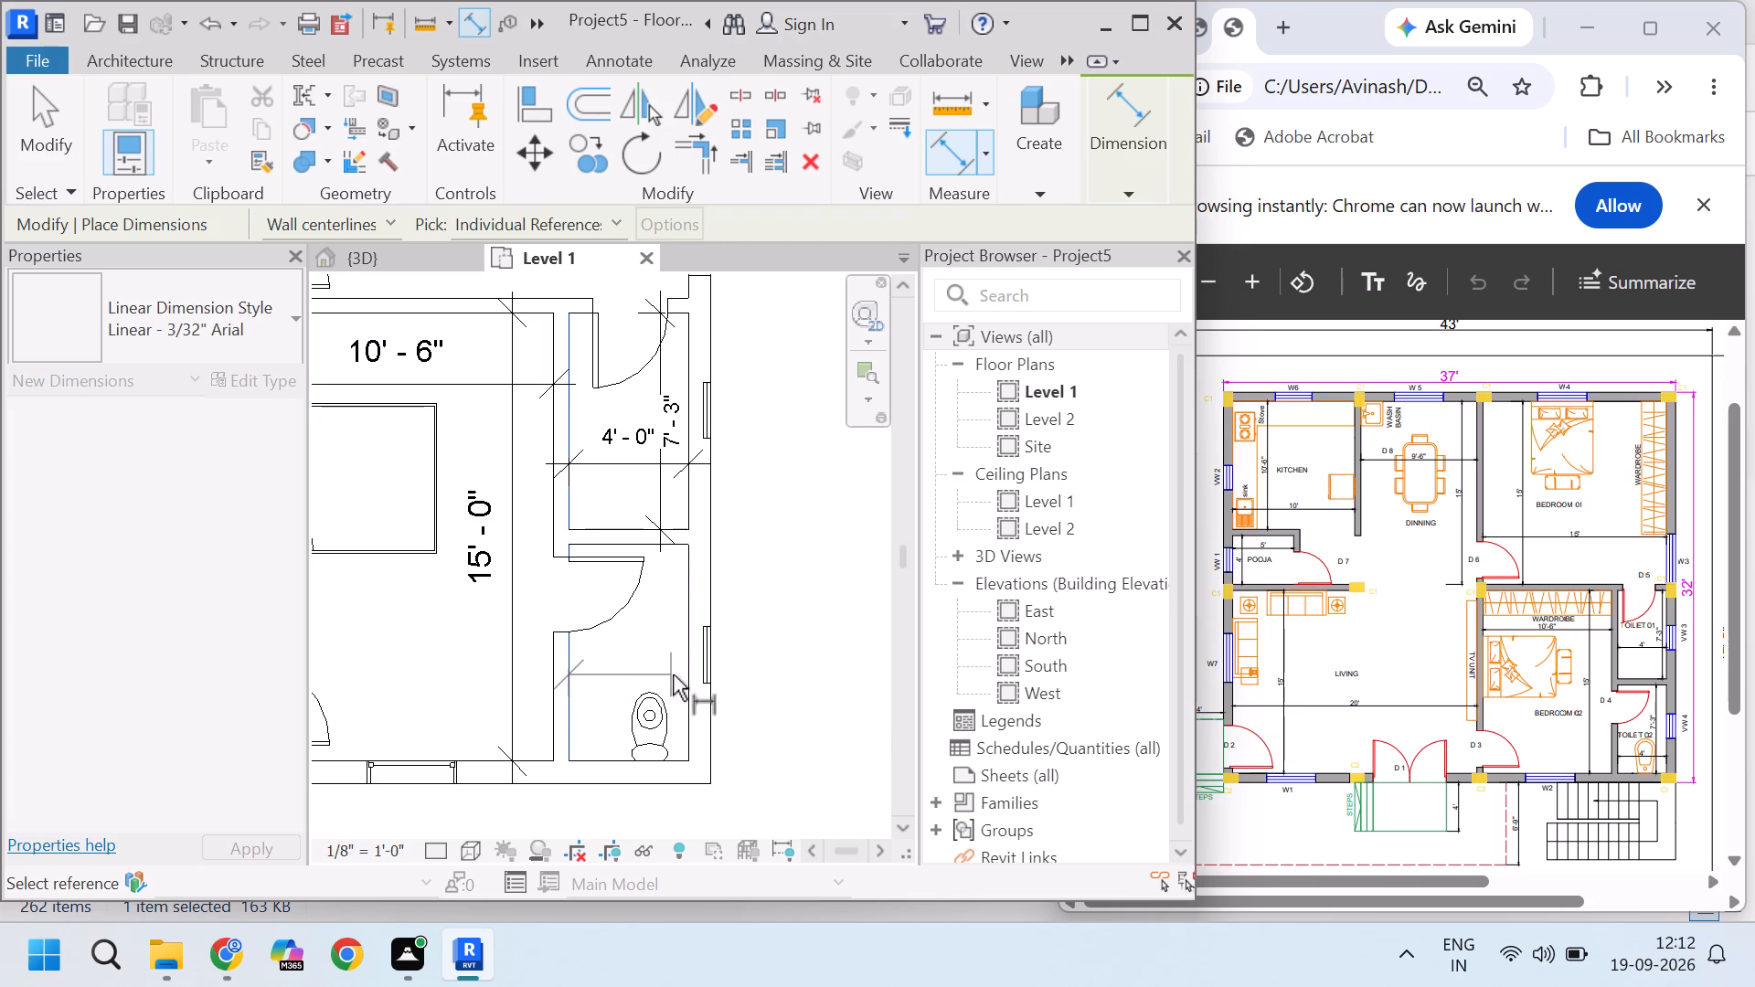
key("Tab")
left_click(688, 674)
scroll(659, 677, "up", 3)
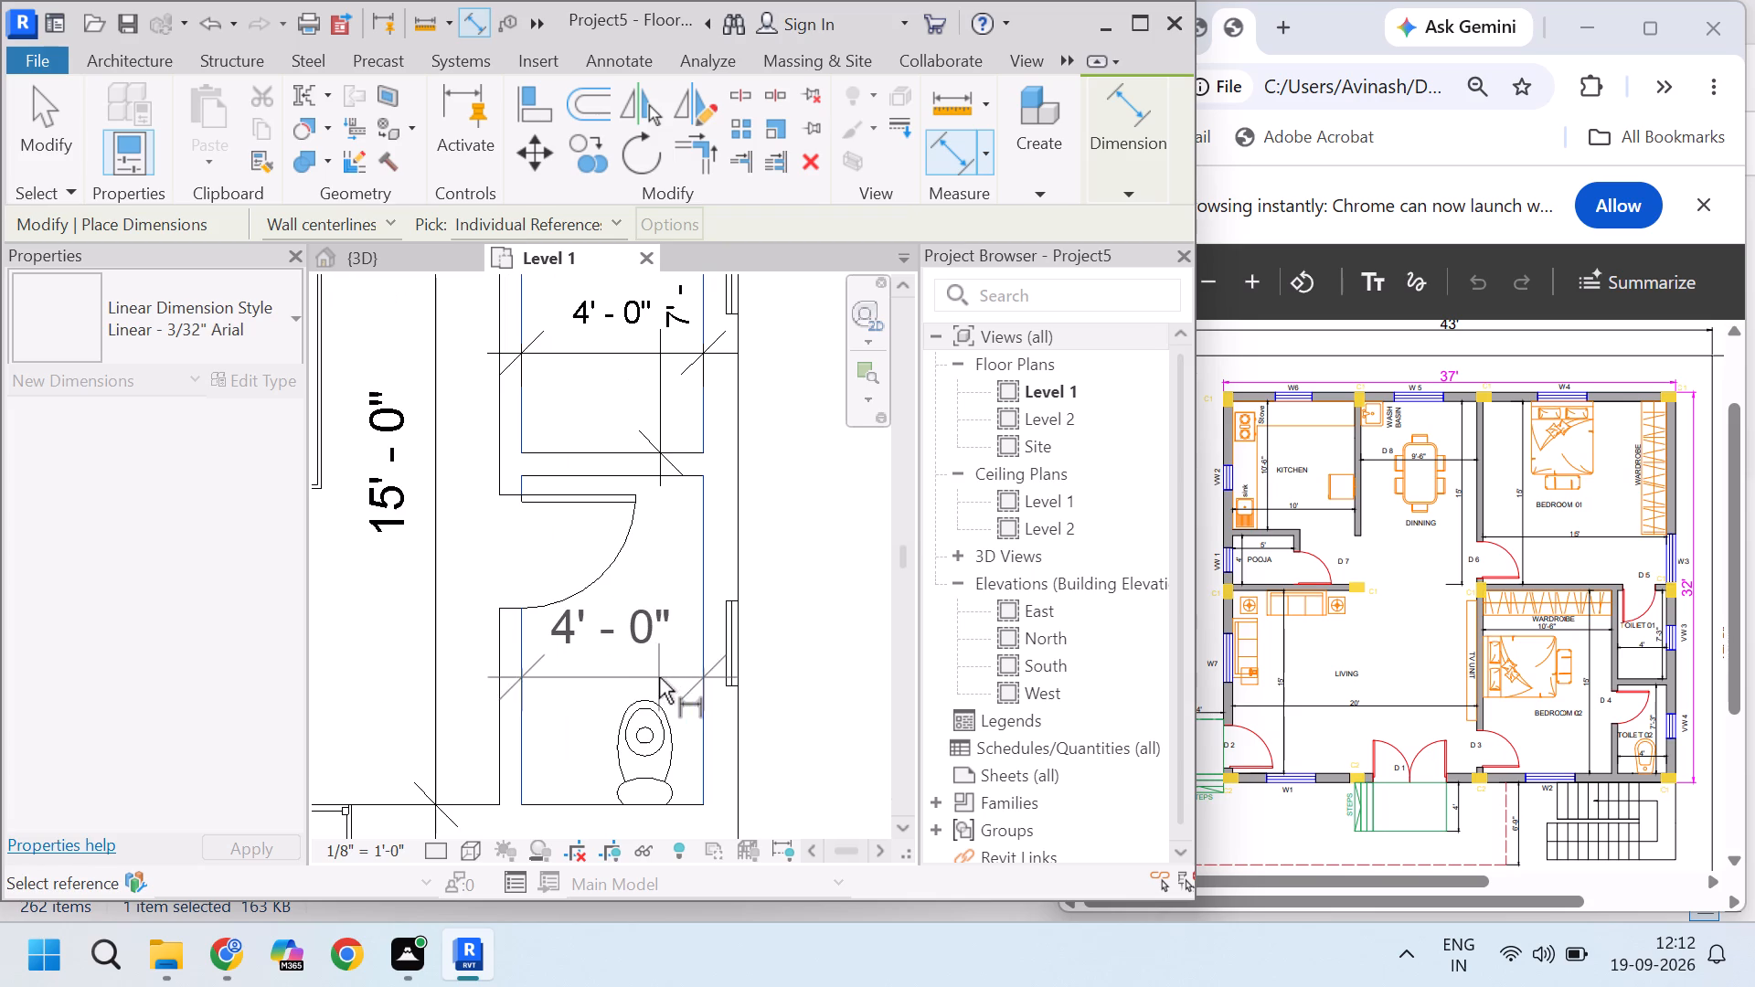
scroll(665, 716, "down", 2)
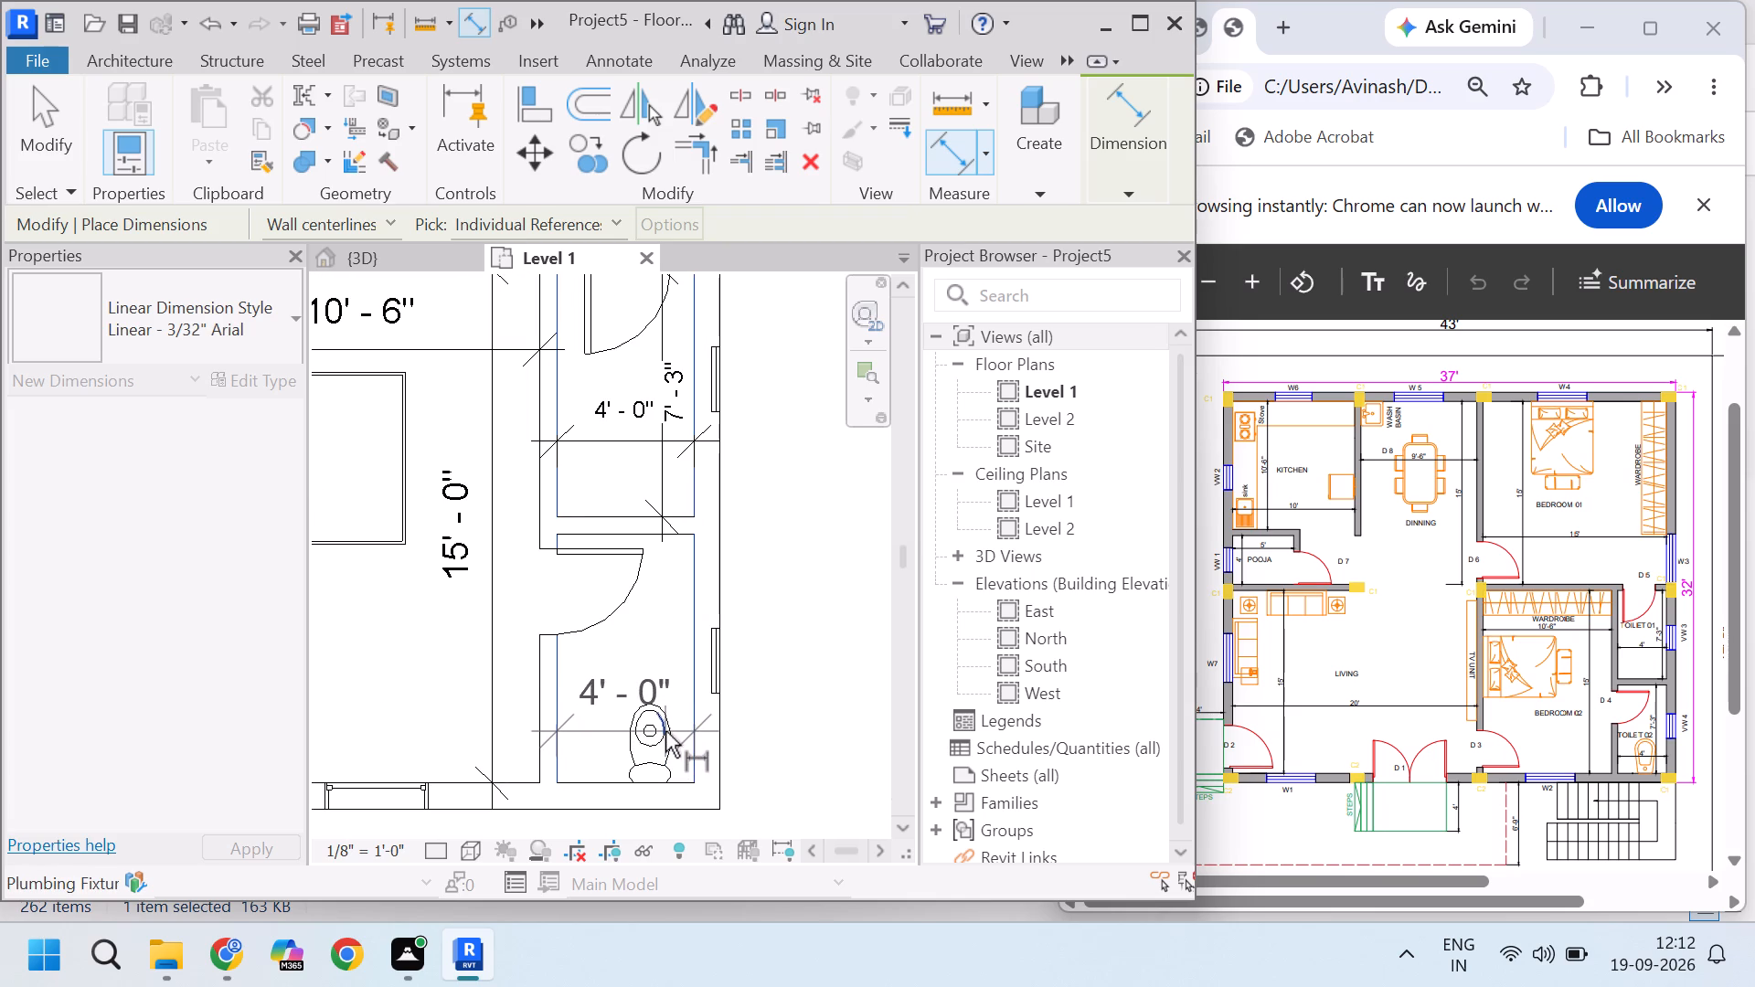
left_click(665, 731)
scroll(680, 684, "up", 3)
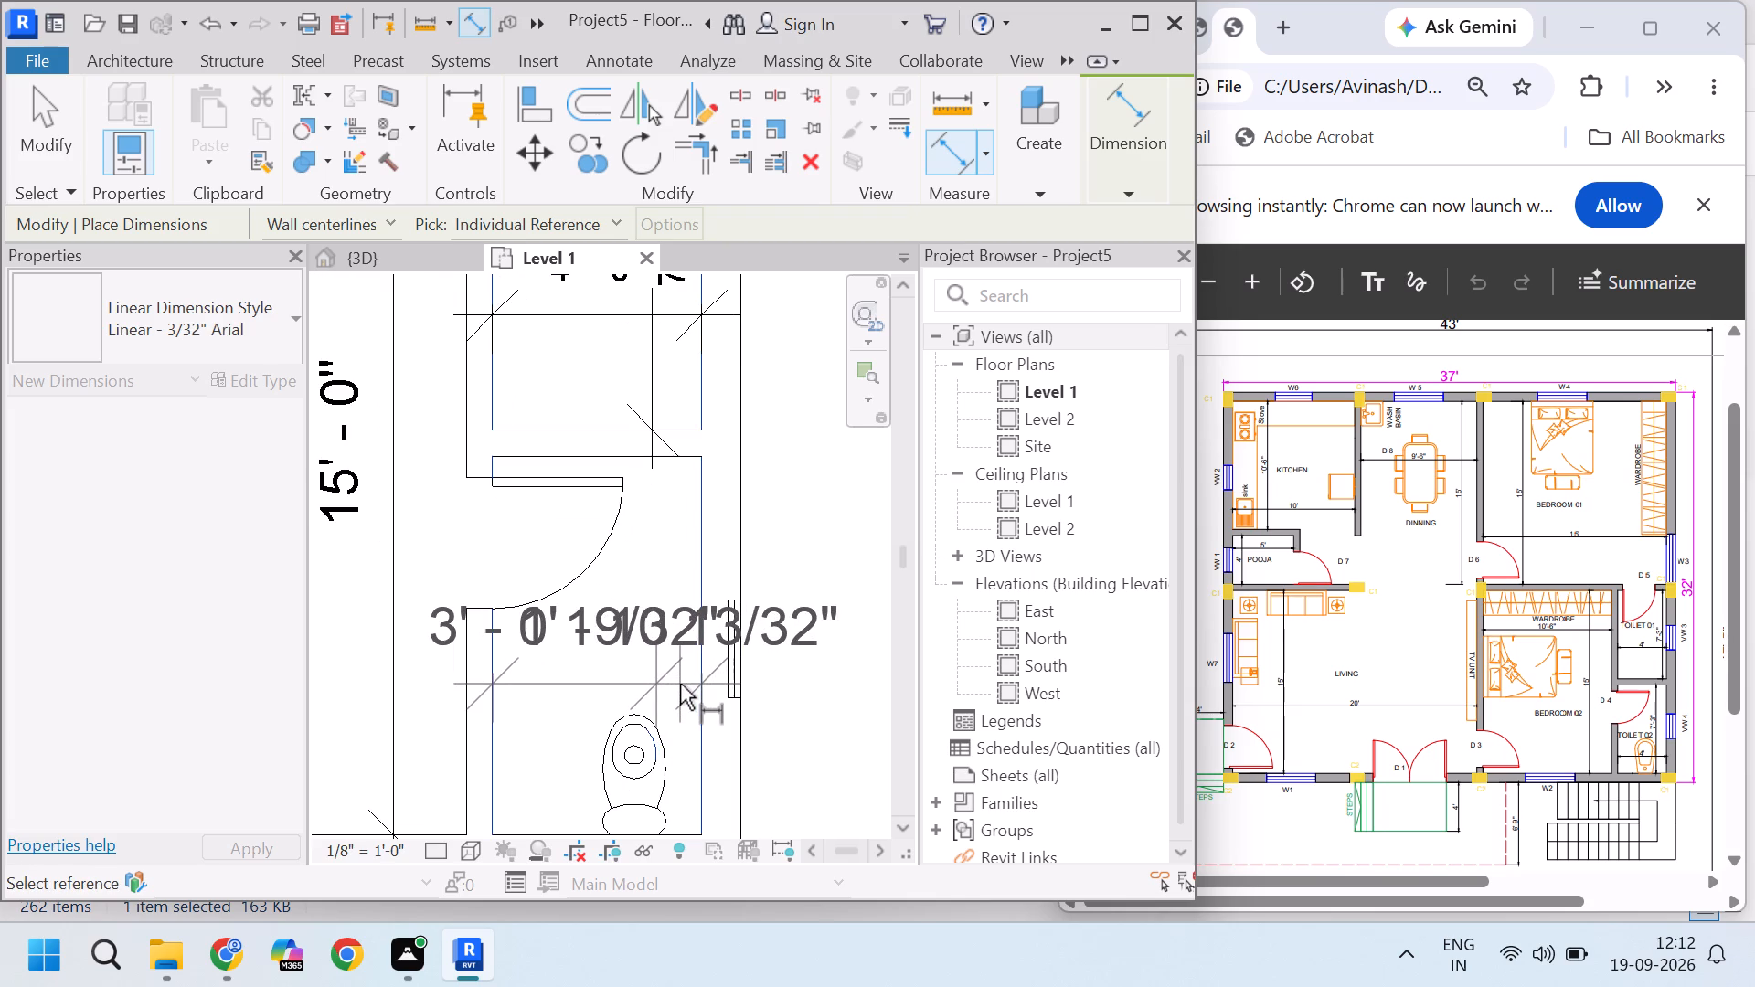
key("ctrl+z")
Add an aligned dimension for toilet 02's clear width between the inner faces of its side walls, just north of the toilet fixture.
scroll(604, 687, "up", 2)
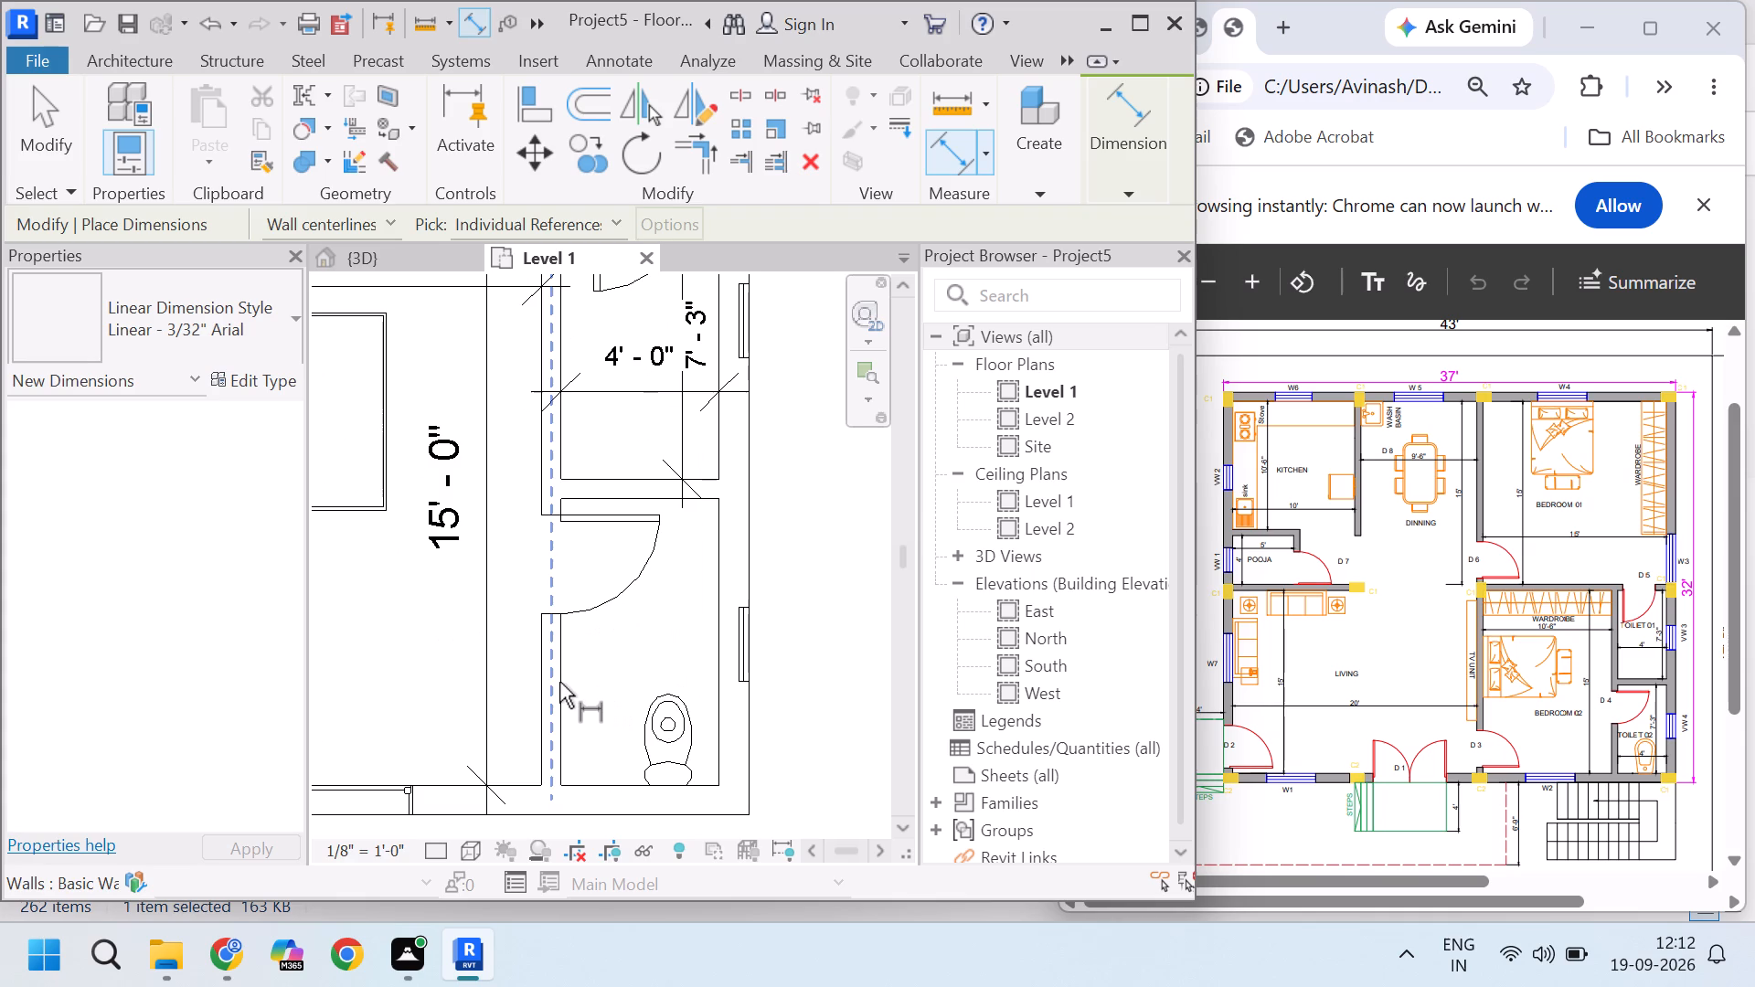
key("Tab")
left_click(558, 681)
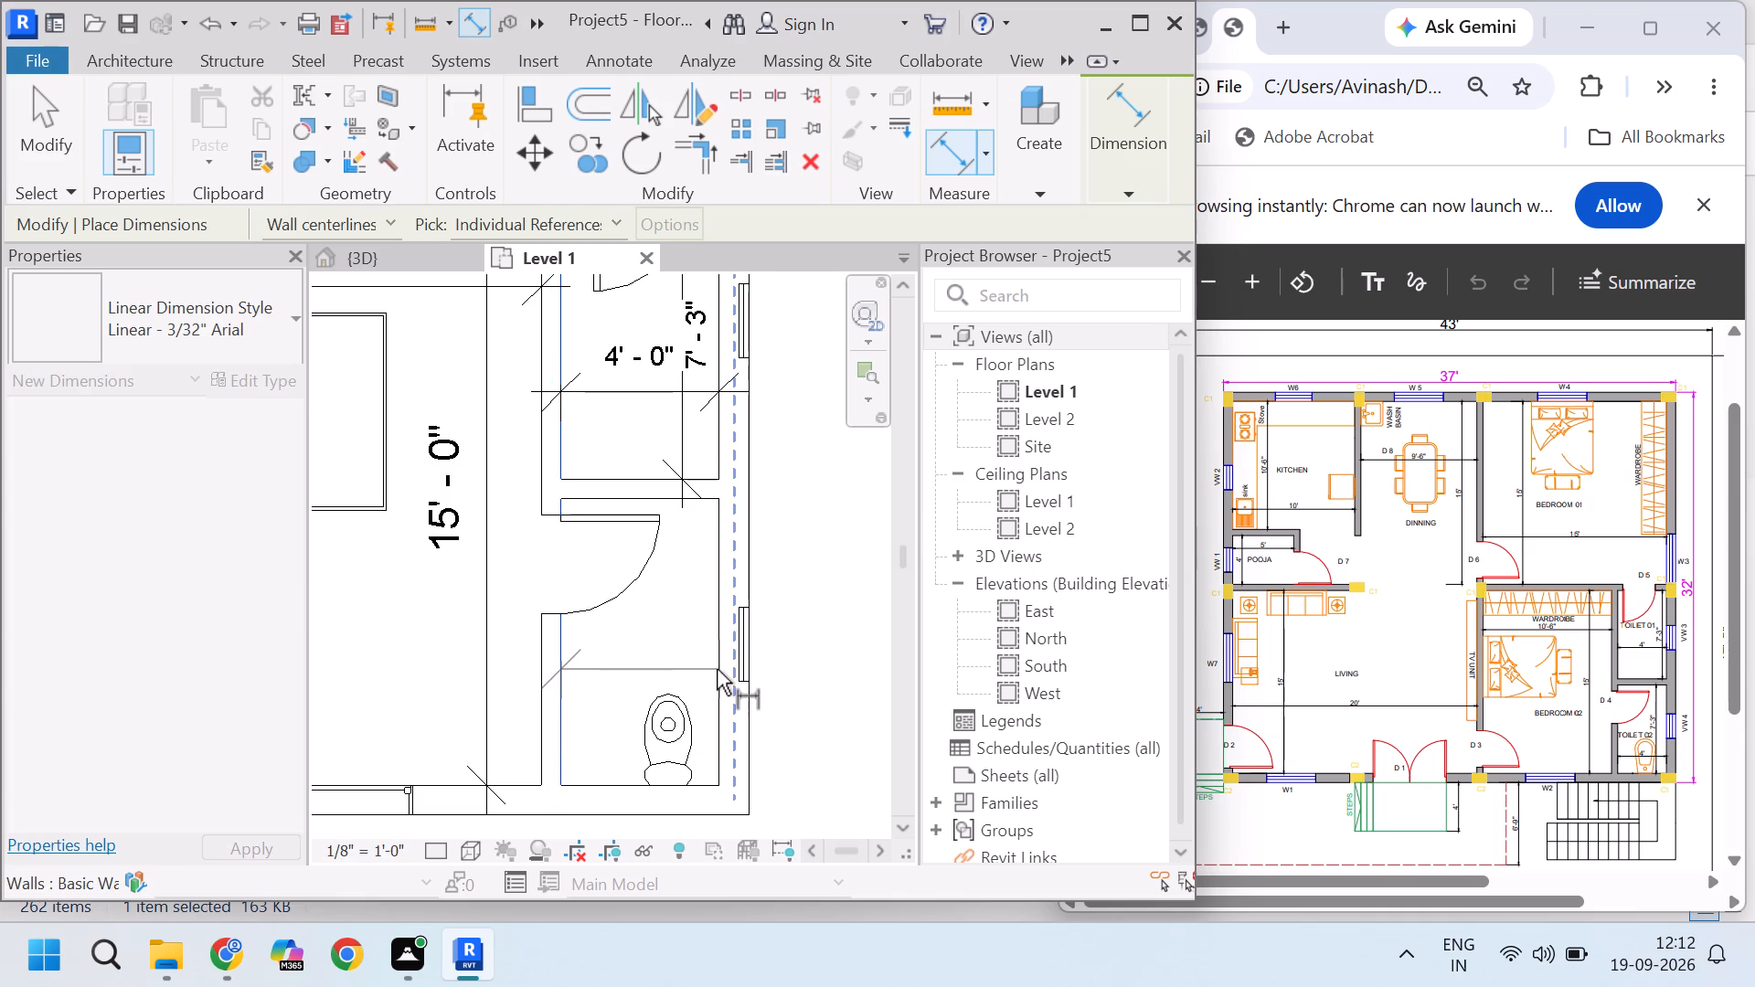
key("Tab")
left_click(717, 669)
left_click(675, 672)
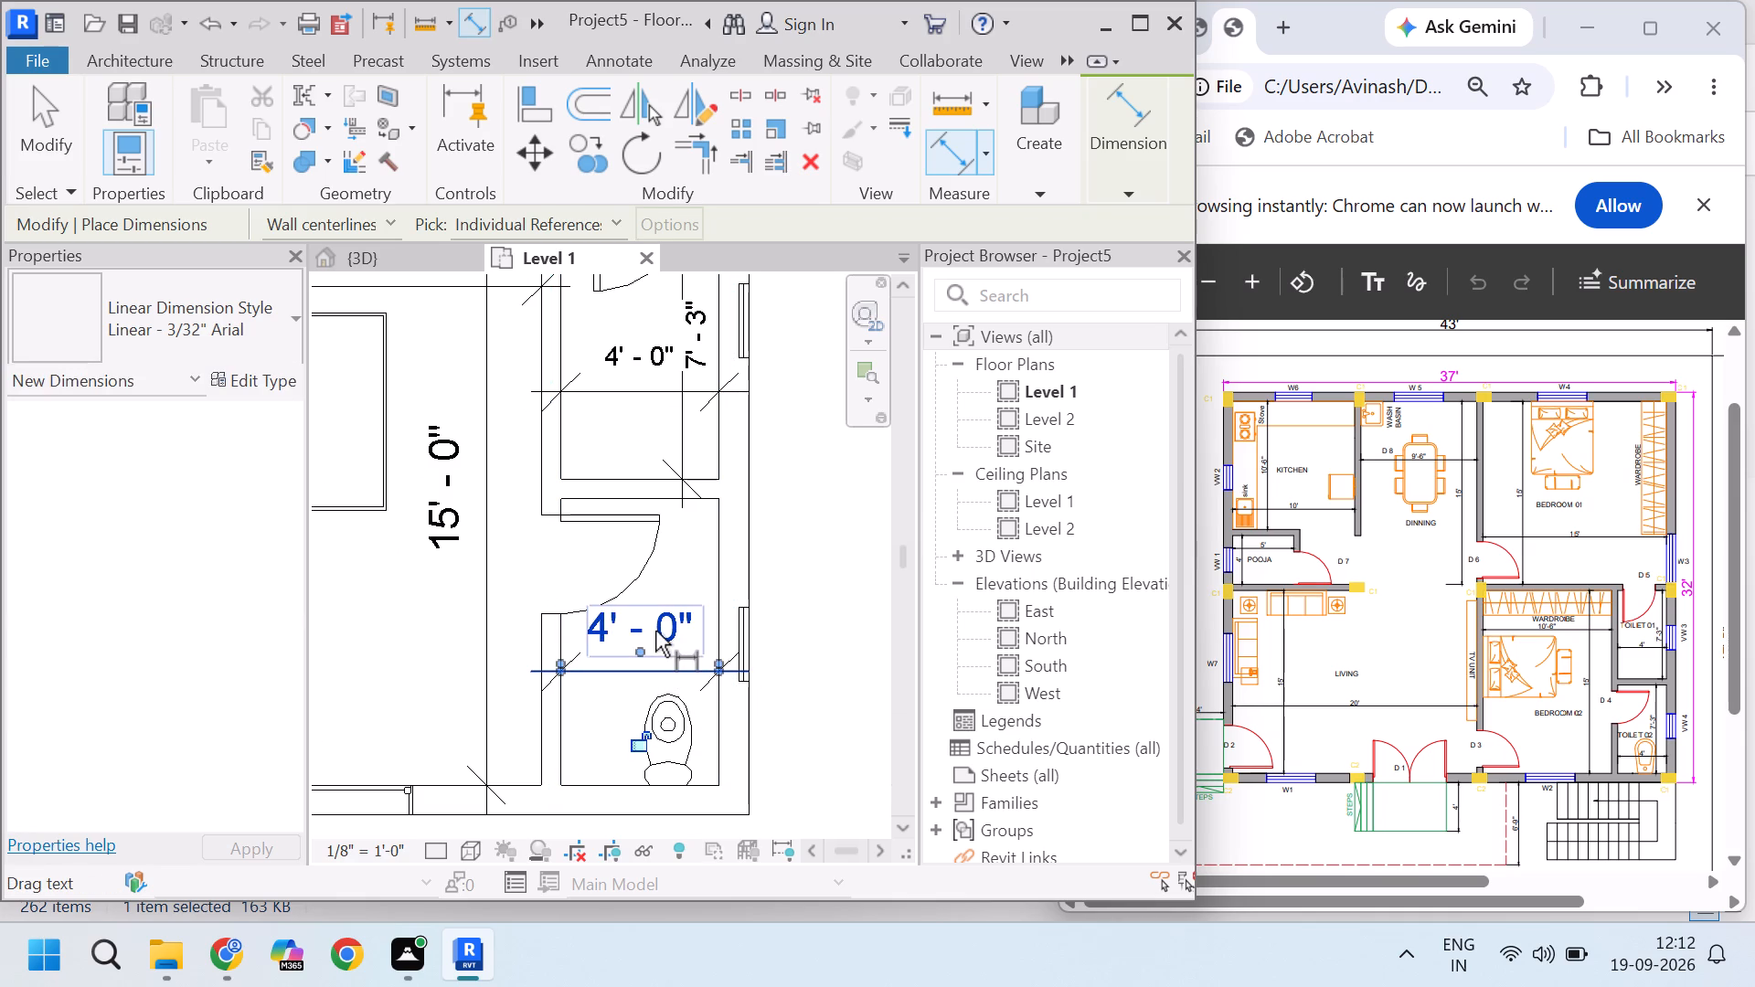
key("space")
key("Escape")
key("Escape")
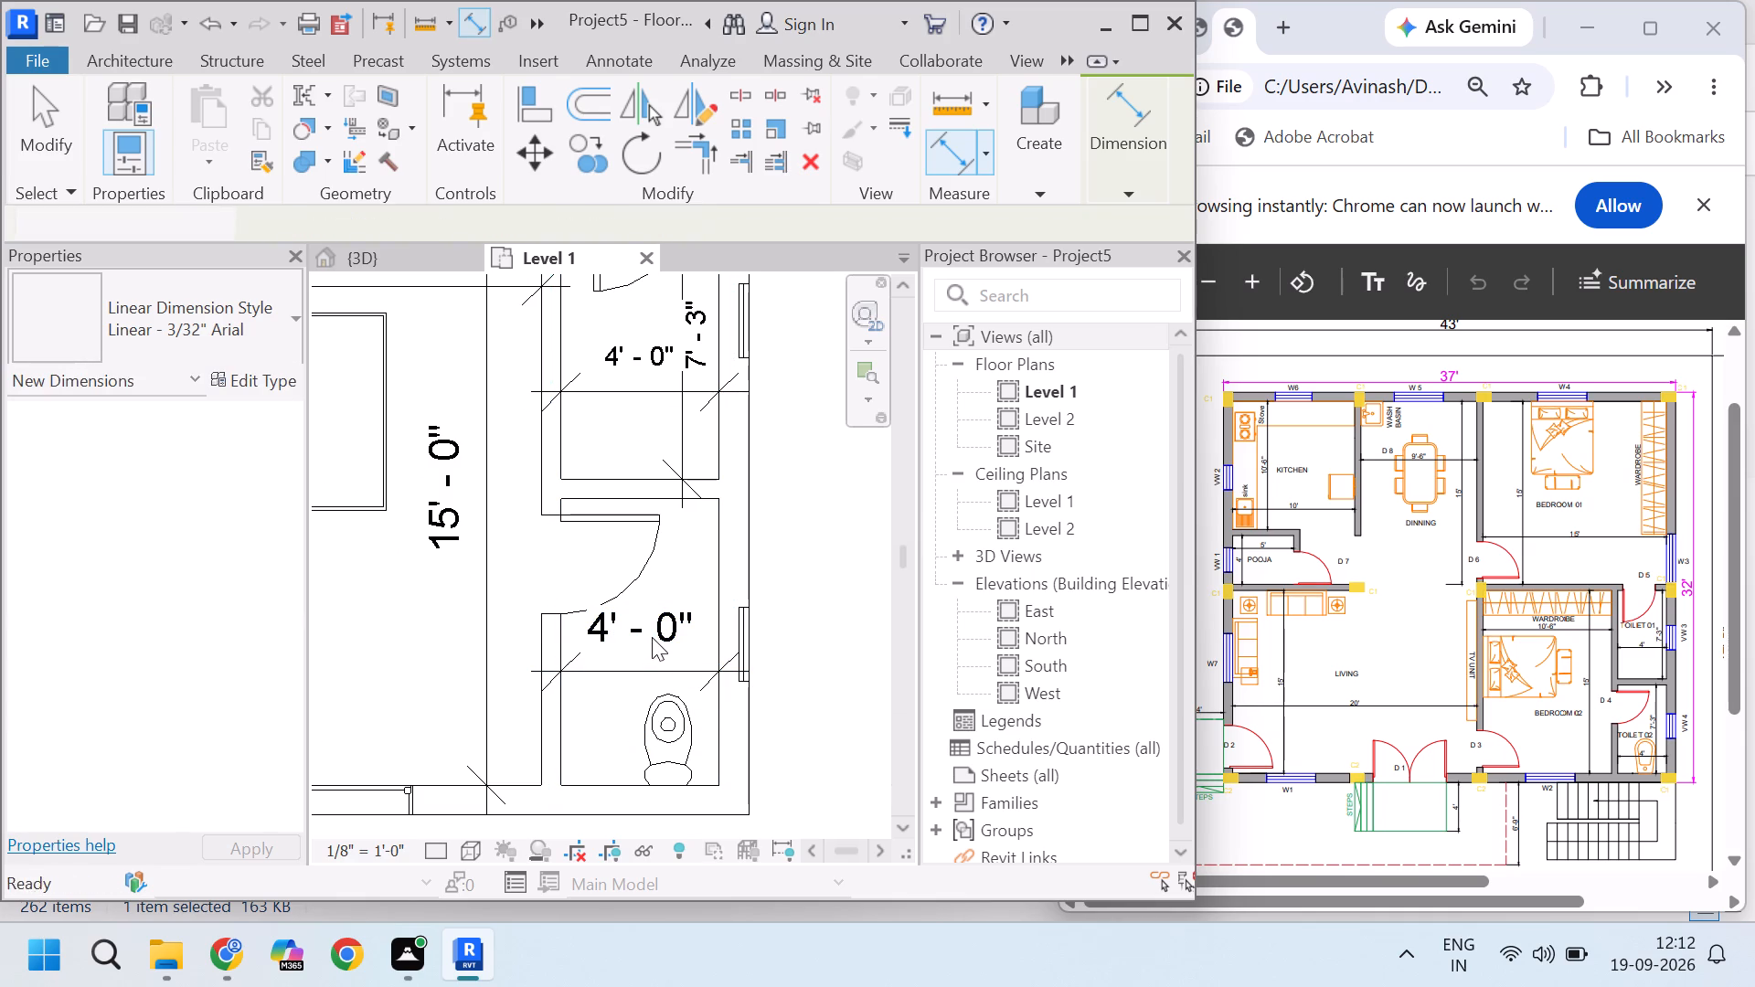
key("Escape")
Apply the Linear - 2/32" Arial dimension style to toilet 02's width dimension.
left_click(652, 627)
left_click(220, 334)
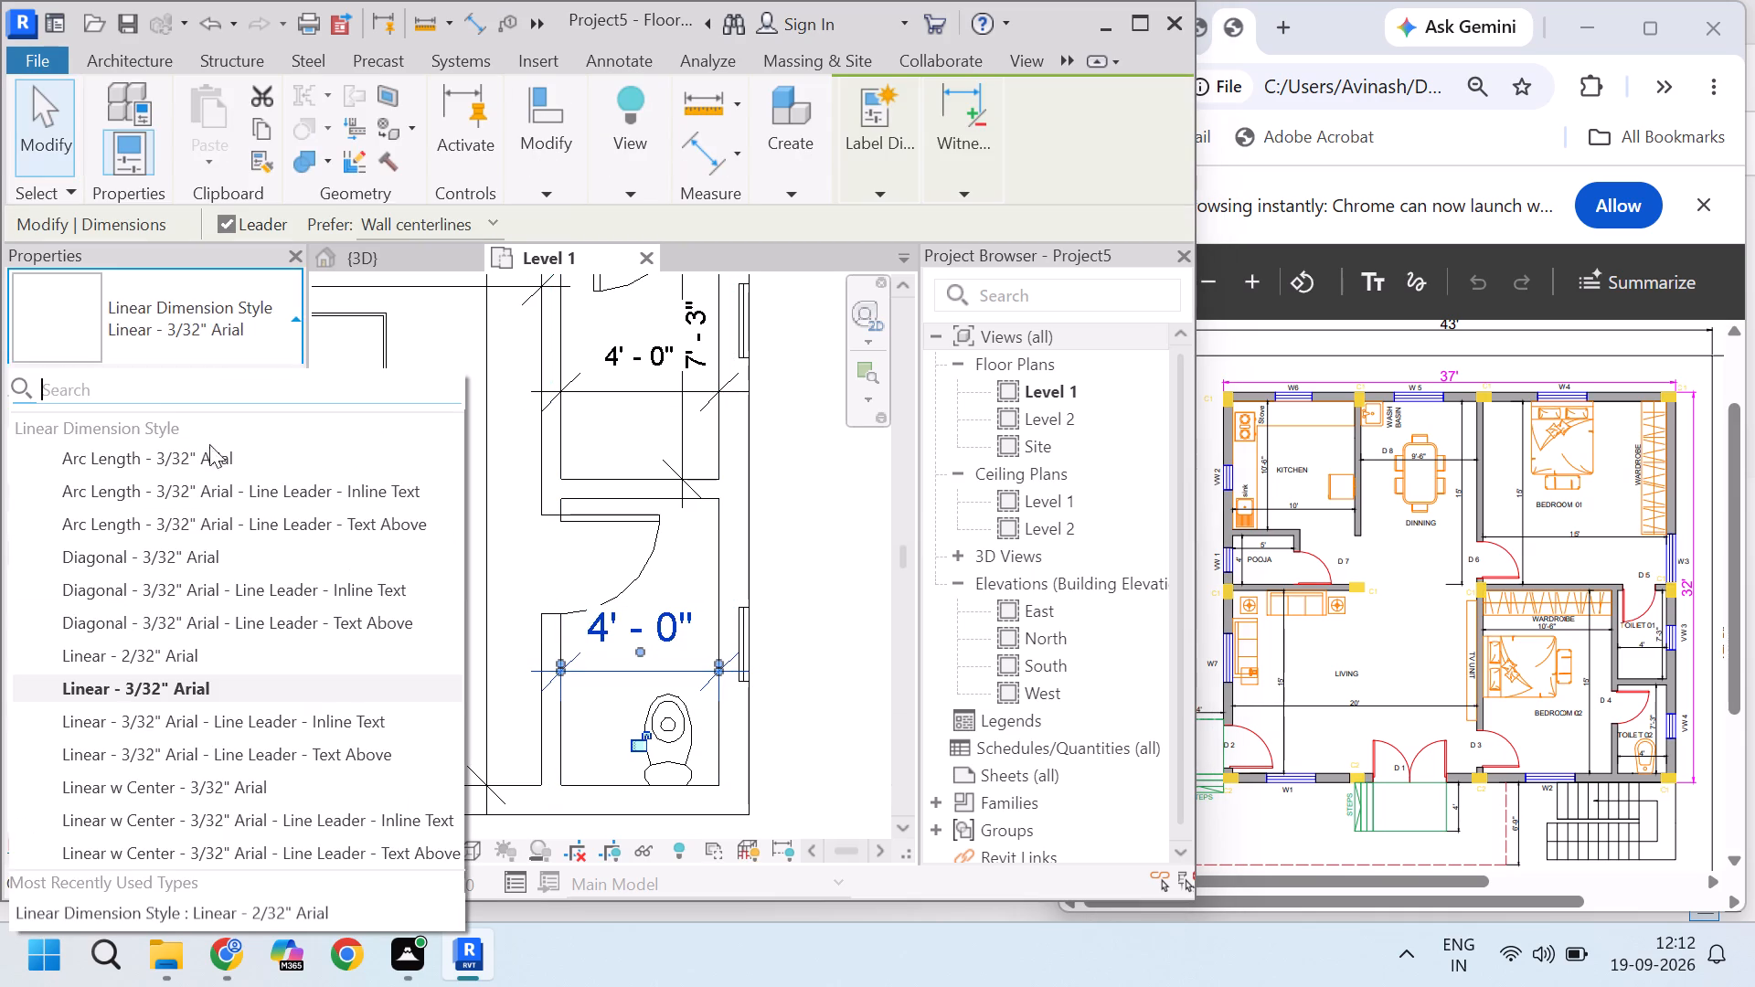
left_click(198, 650)
key("Escape")
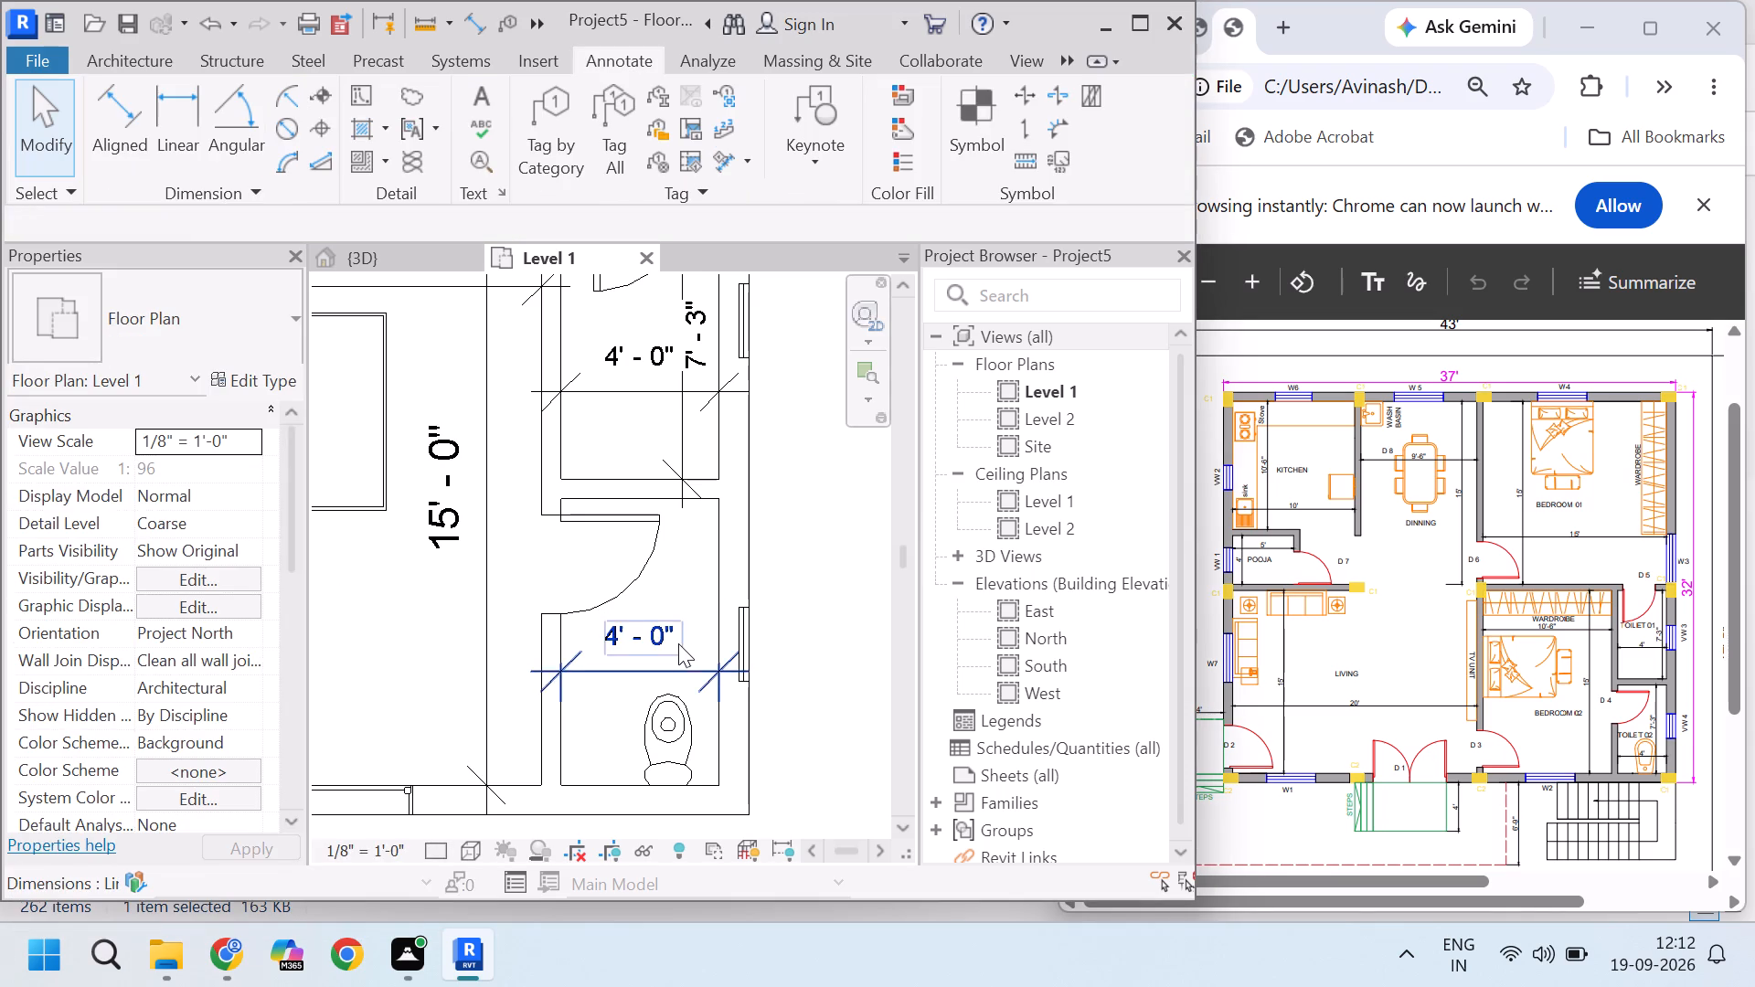
Start an aligned dimension for toilet 02's clear depth between its north and south walls.
scroll(676, 644, "down", 2)
scroll(727, 565, "up", 2)
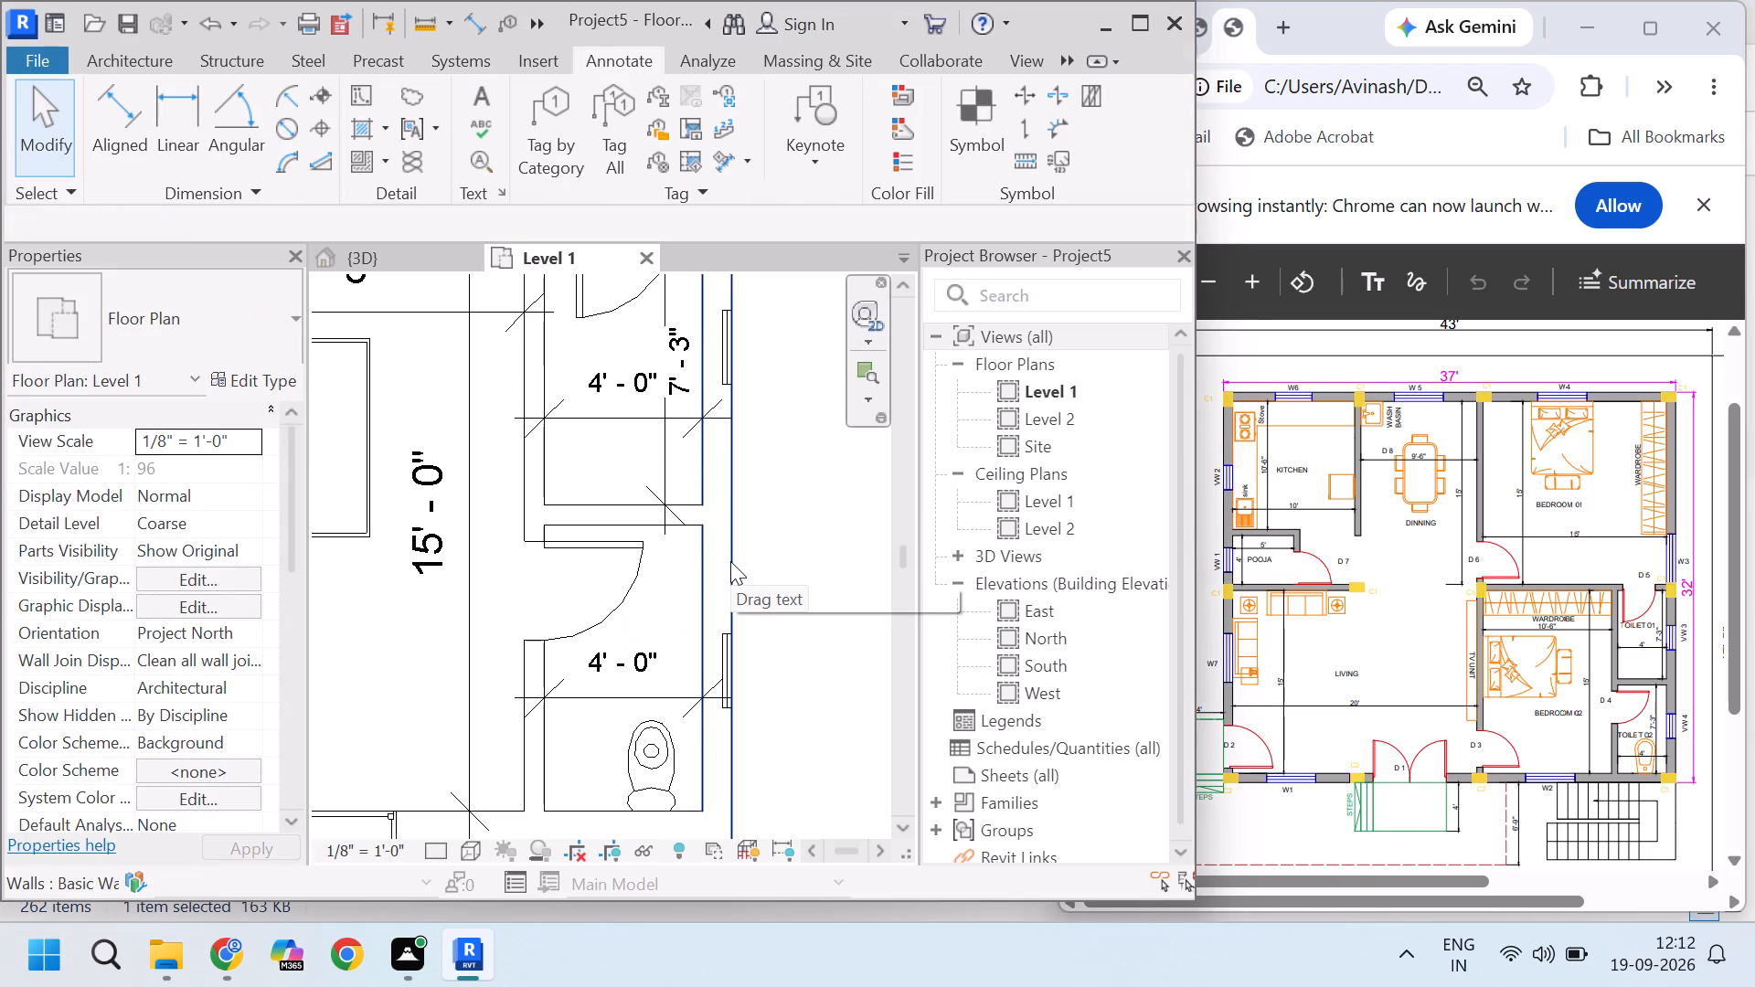
type("di")
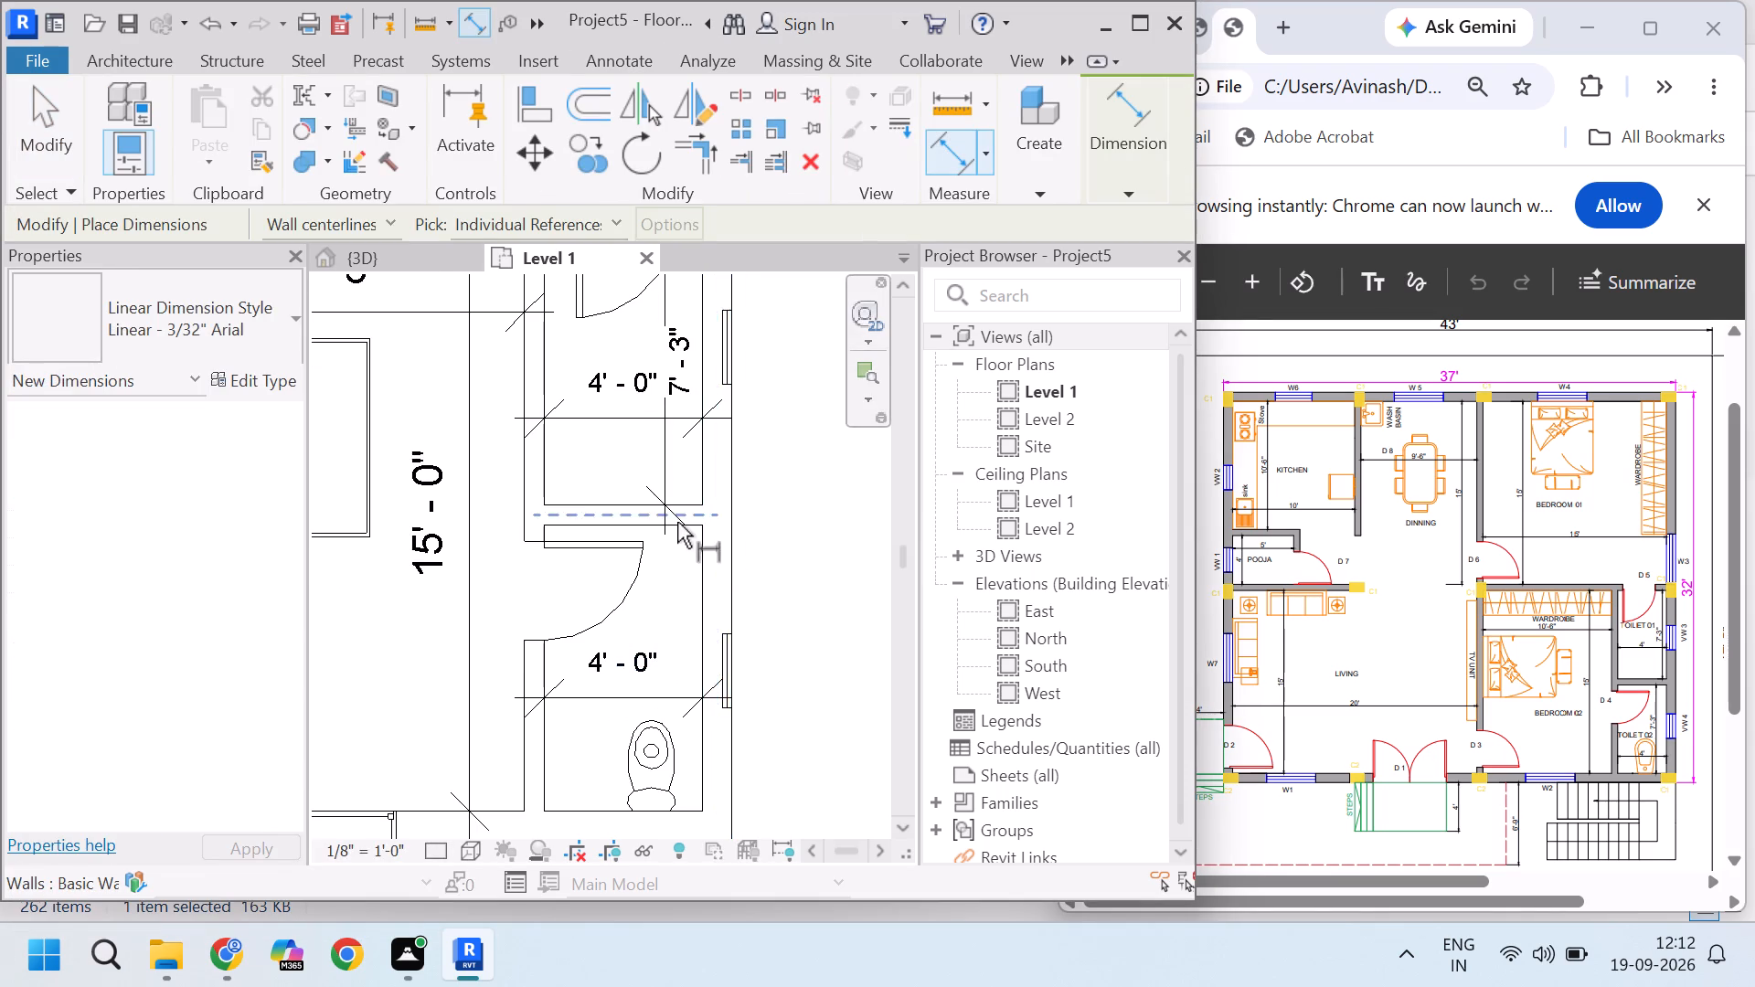
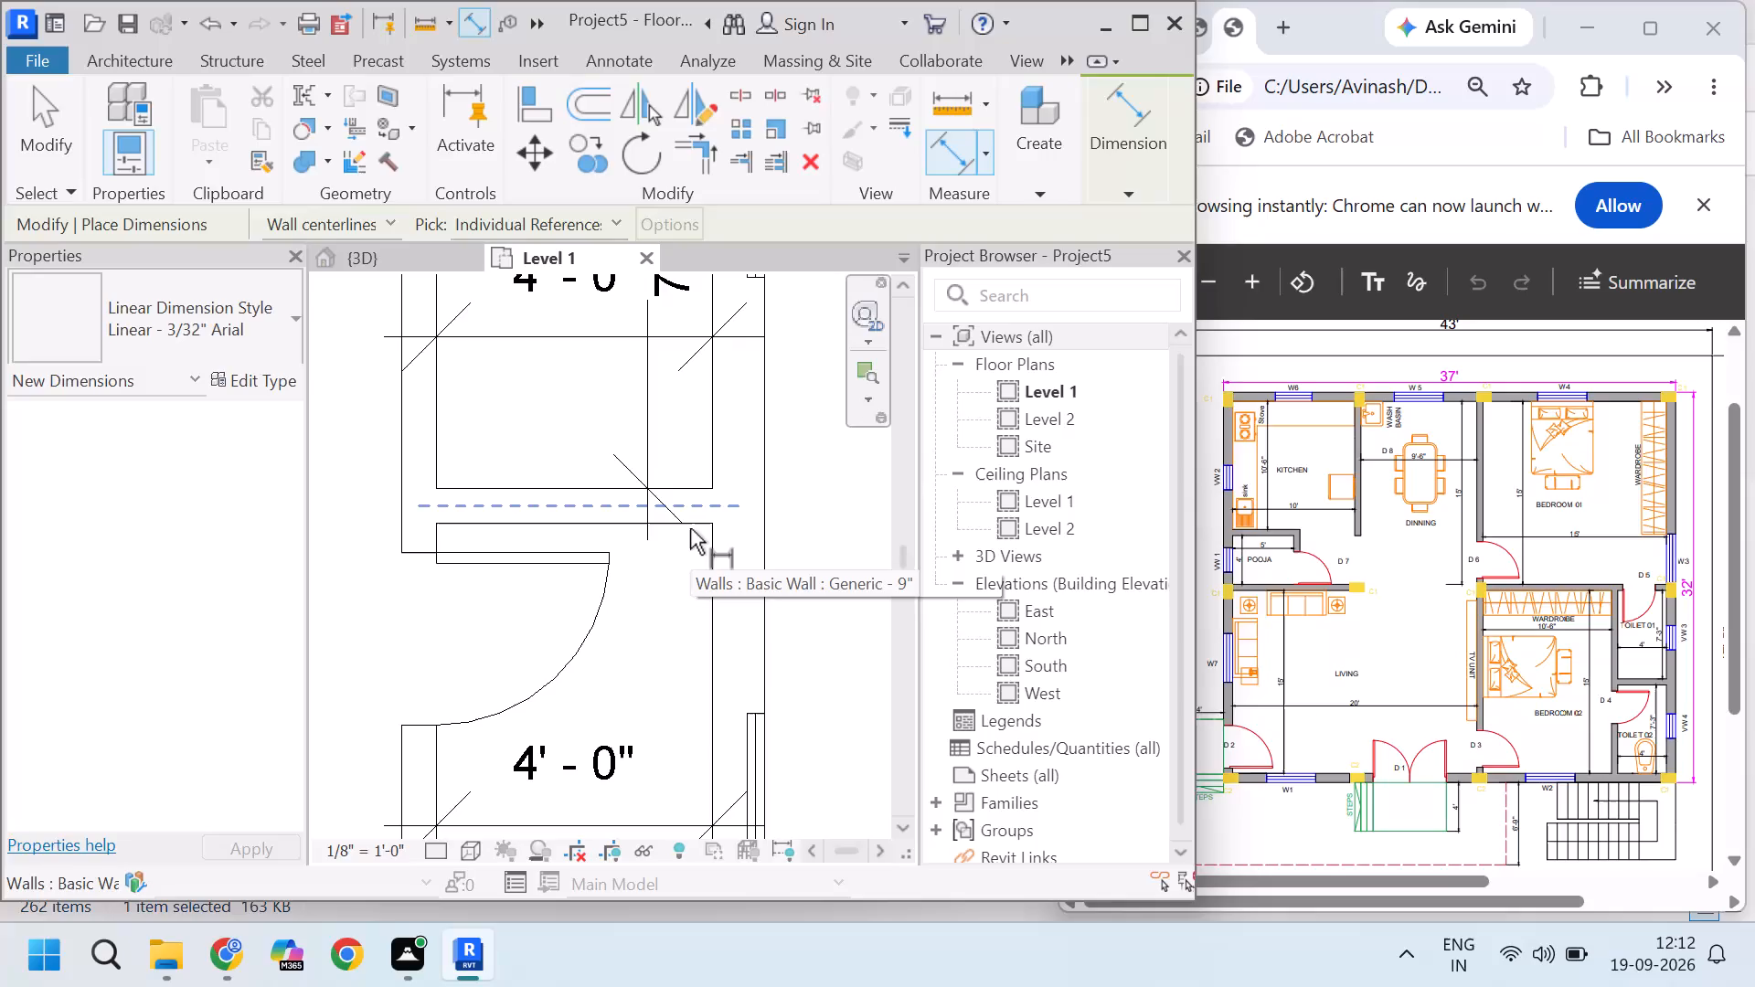
Add an aligned dimension for the lower toilet's inside length, from its upper wall face to the bottom exterior wall's inner face.
key("Tab")
left_click(690, 528)
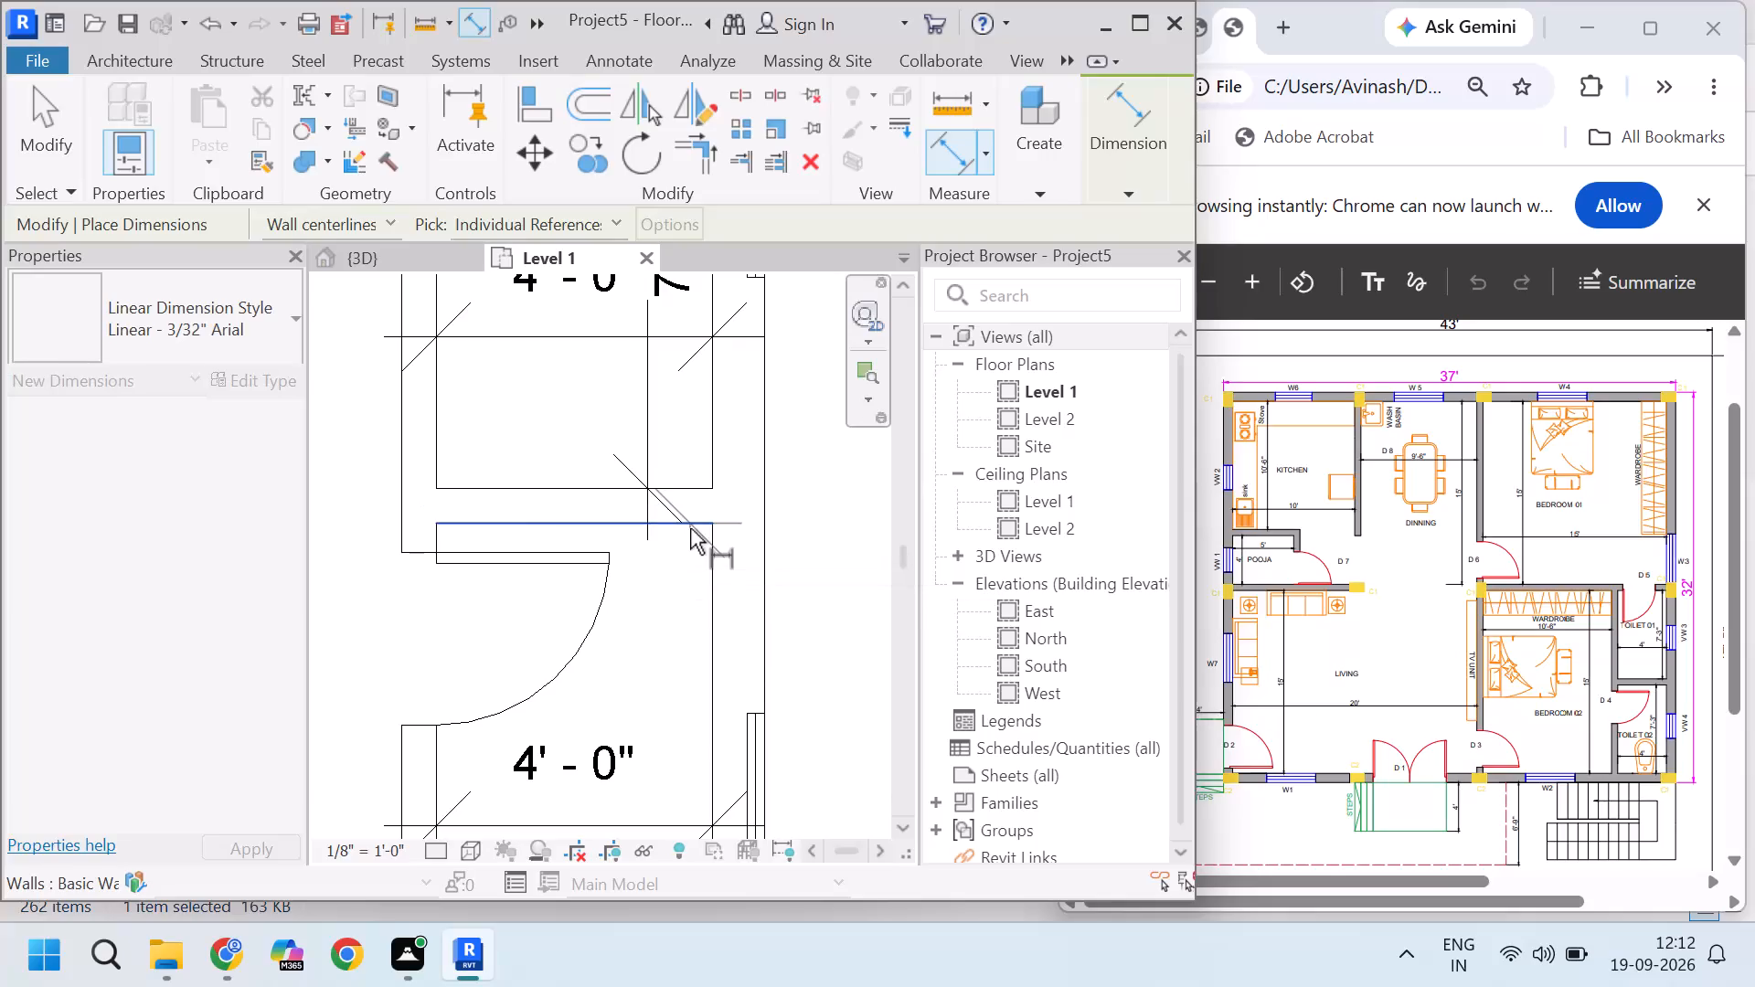
scroll(690, 528, "down", 5)
scroll(686, 674, "up", 4)
scroll(690, 665, "down", 4)
scroll(690, 748, "up", 2)
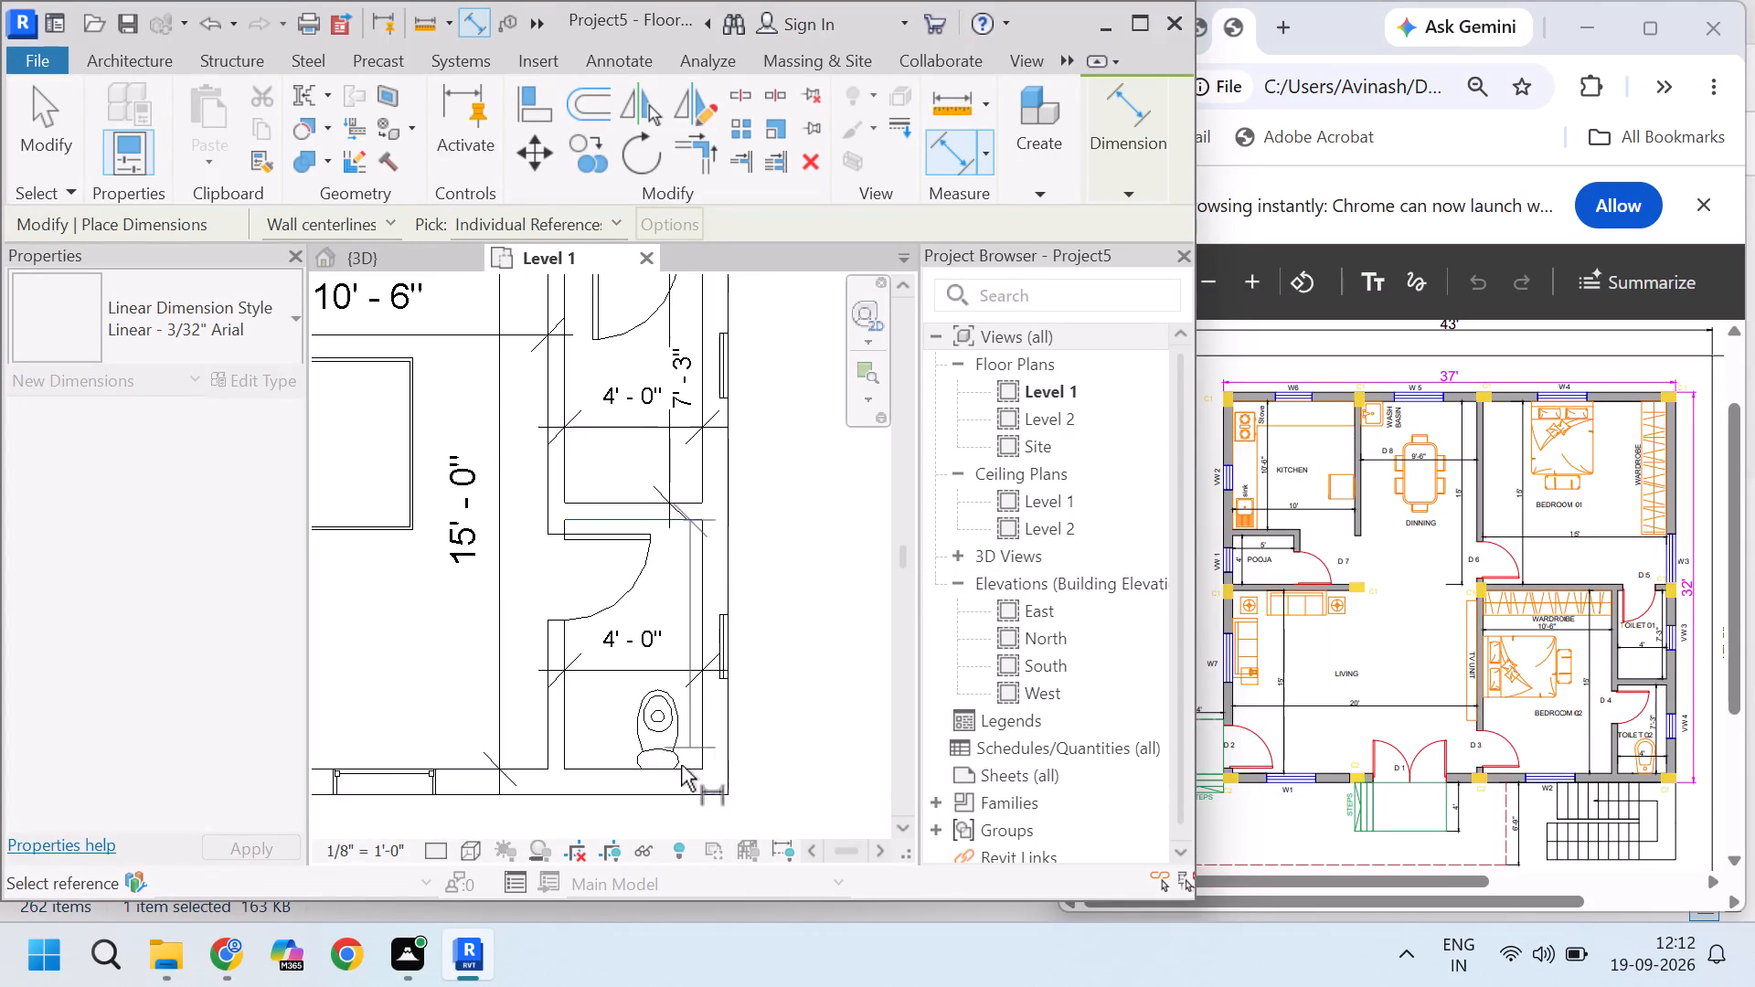
scroll(681, 765, "up", 2)
key("Tab")
left_click(687, 779)
scroll(693, 760, "down", 4)
scroll(687, 655, "up", 3)
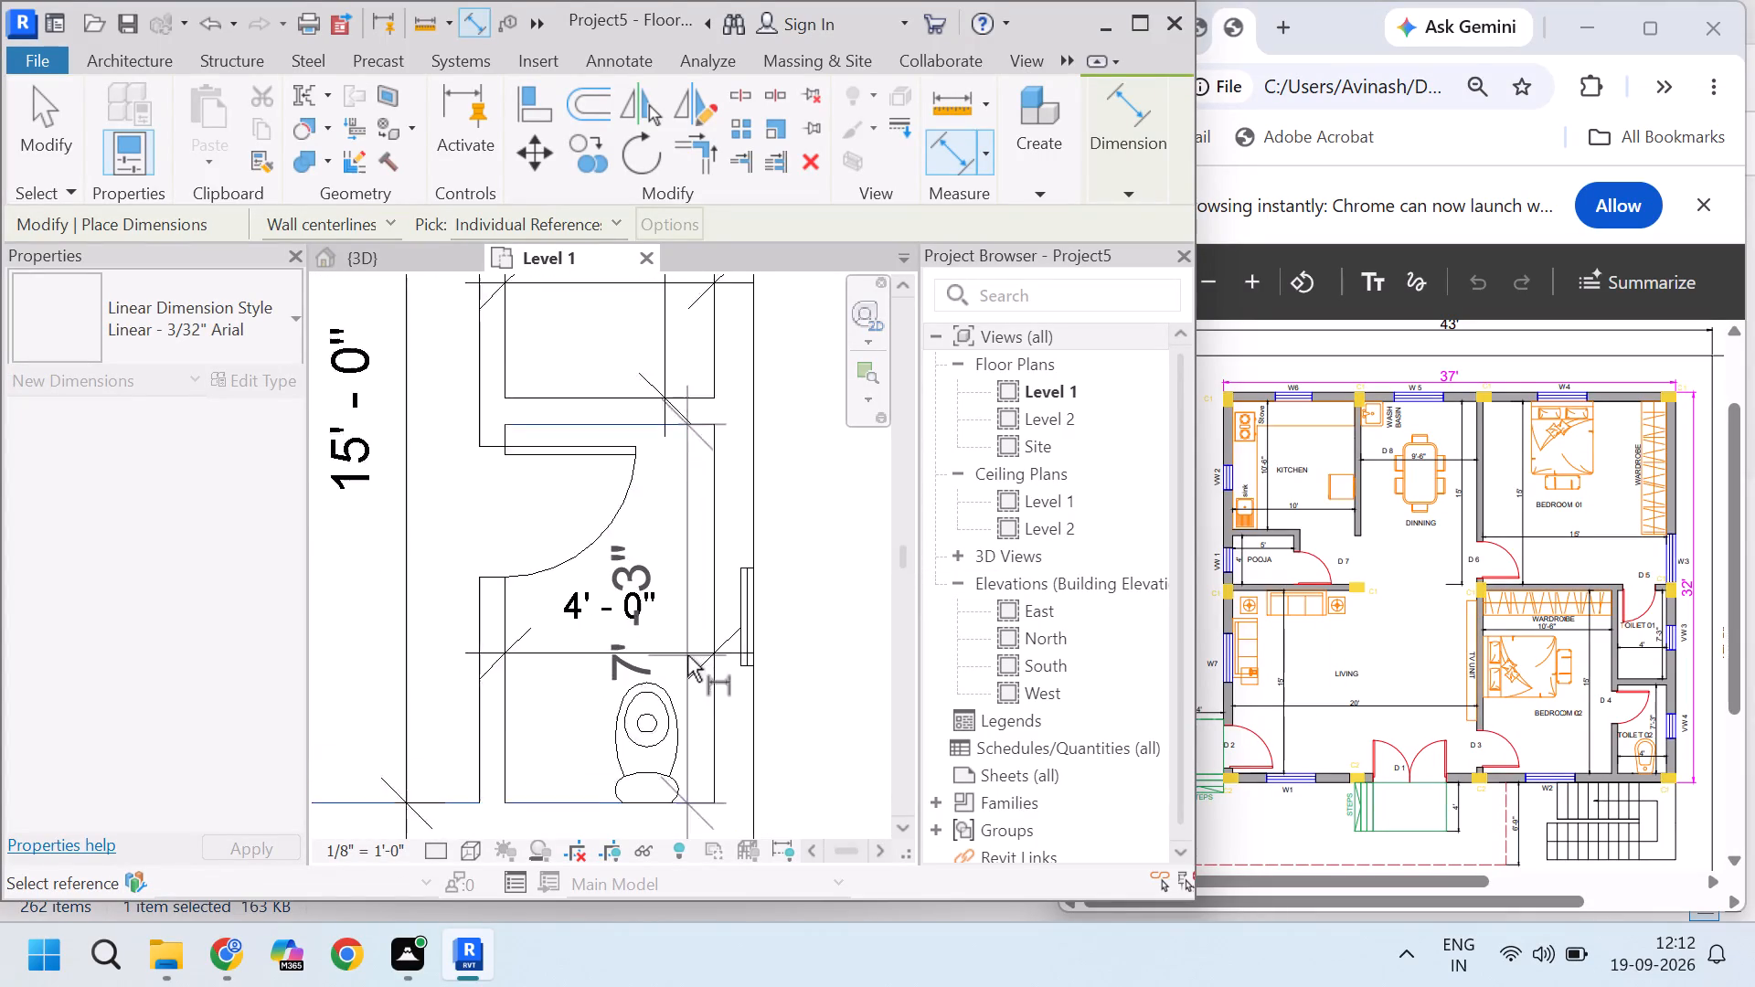
scroll(687, 655, "up", 1)
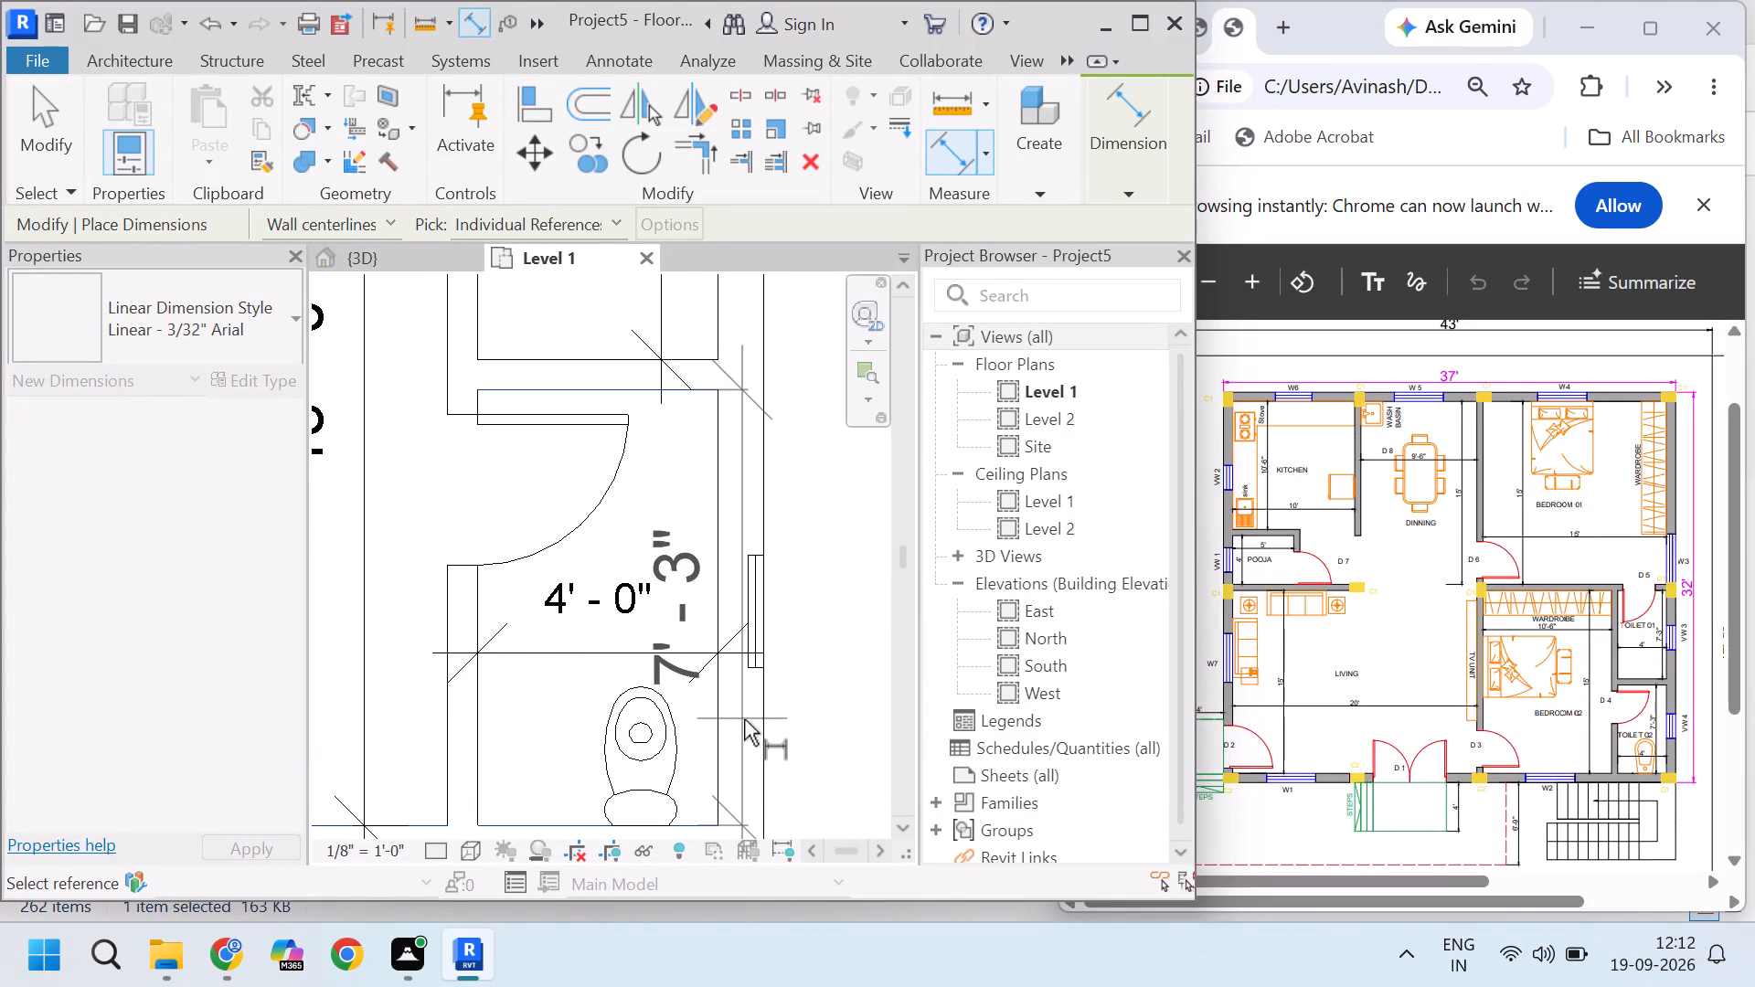
left_click(744, 719)
key("Escape")
key("Escape")
key("Escape")
Change the lower toilet's new length dimension to the Linear - 2/32" Arial style.
left_click(685, 574)
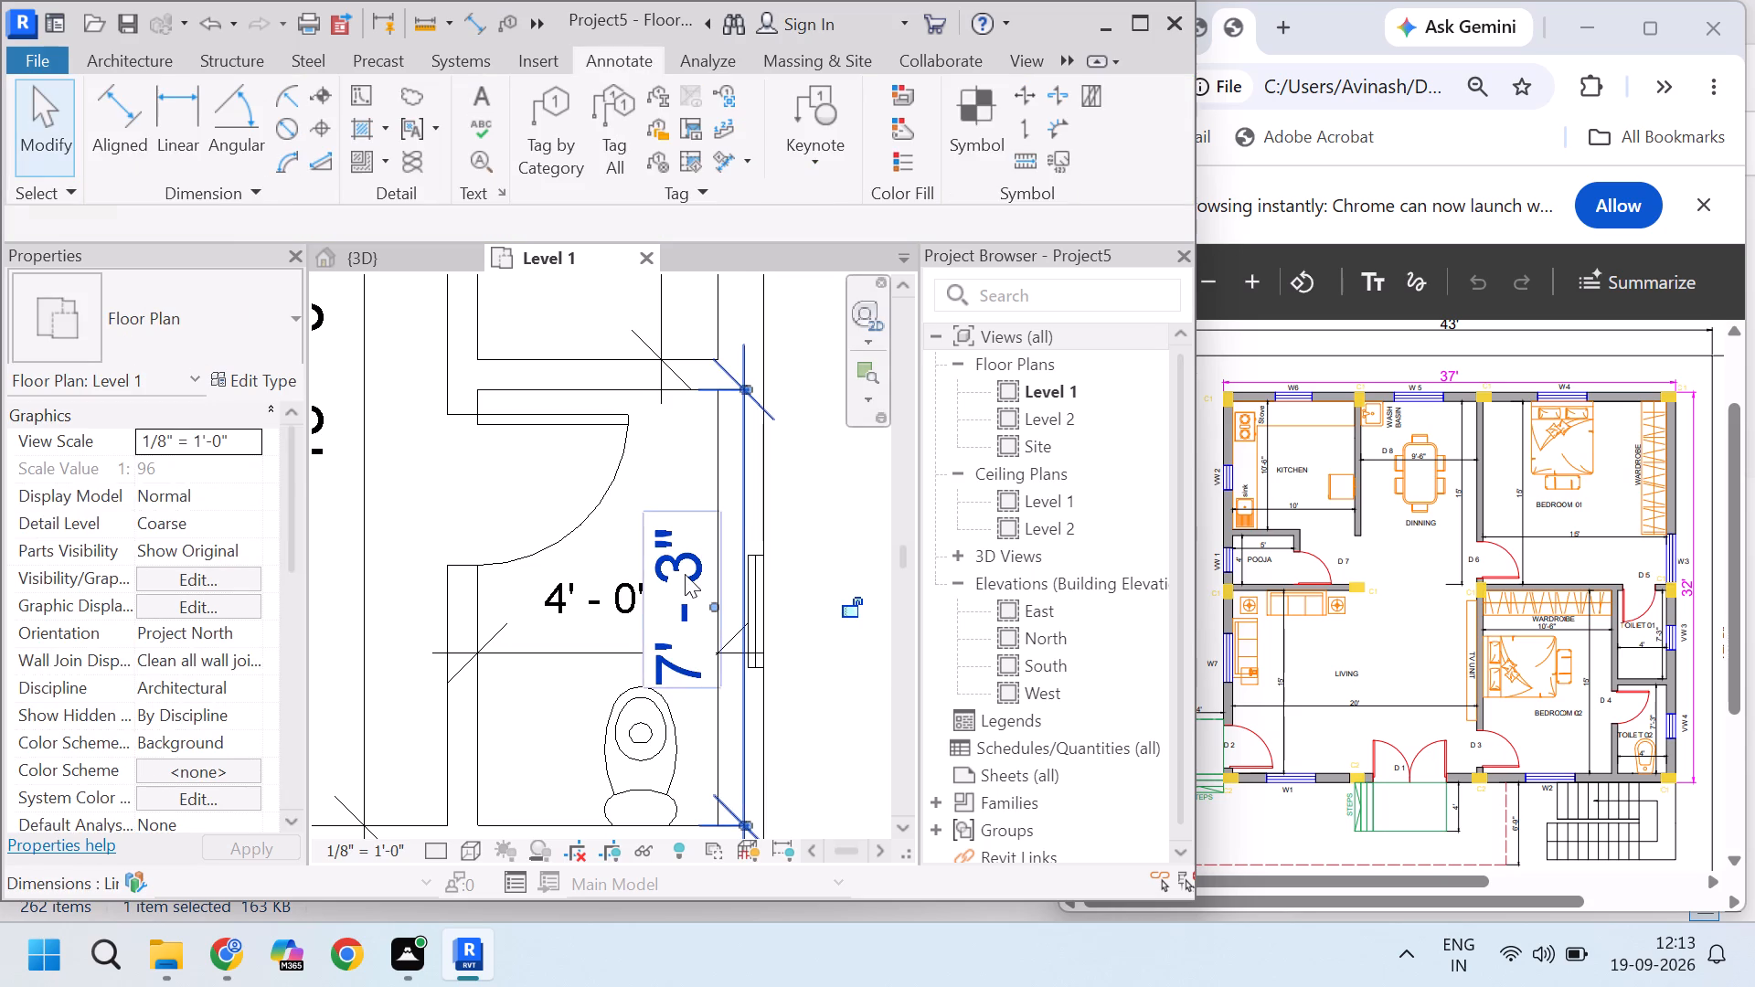
left_click(202, 301)
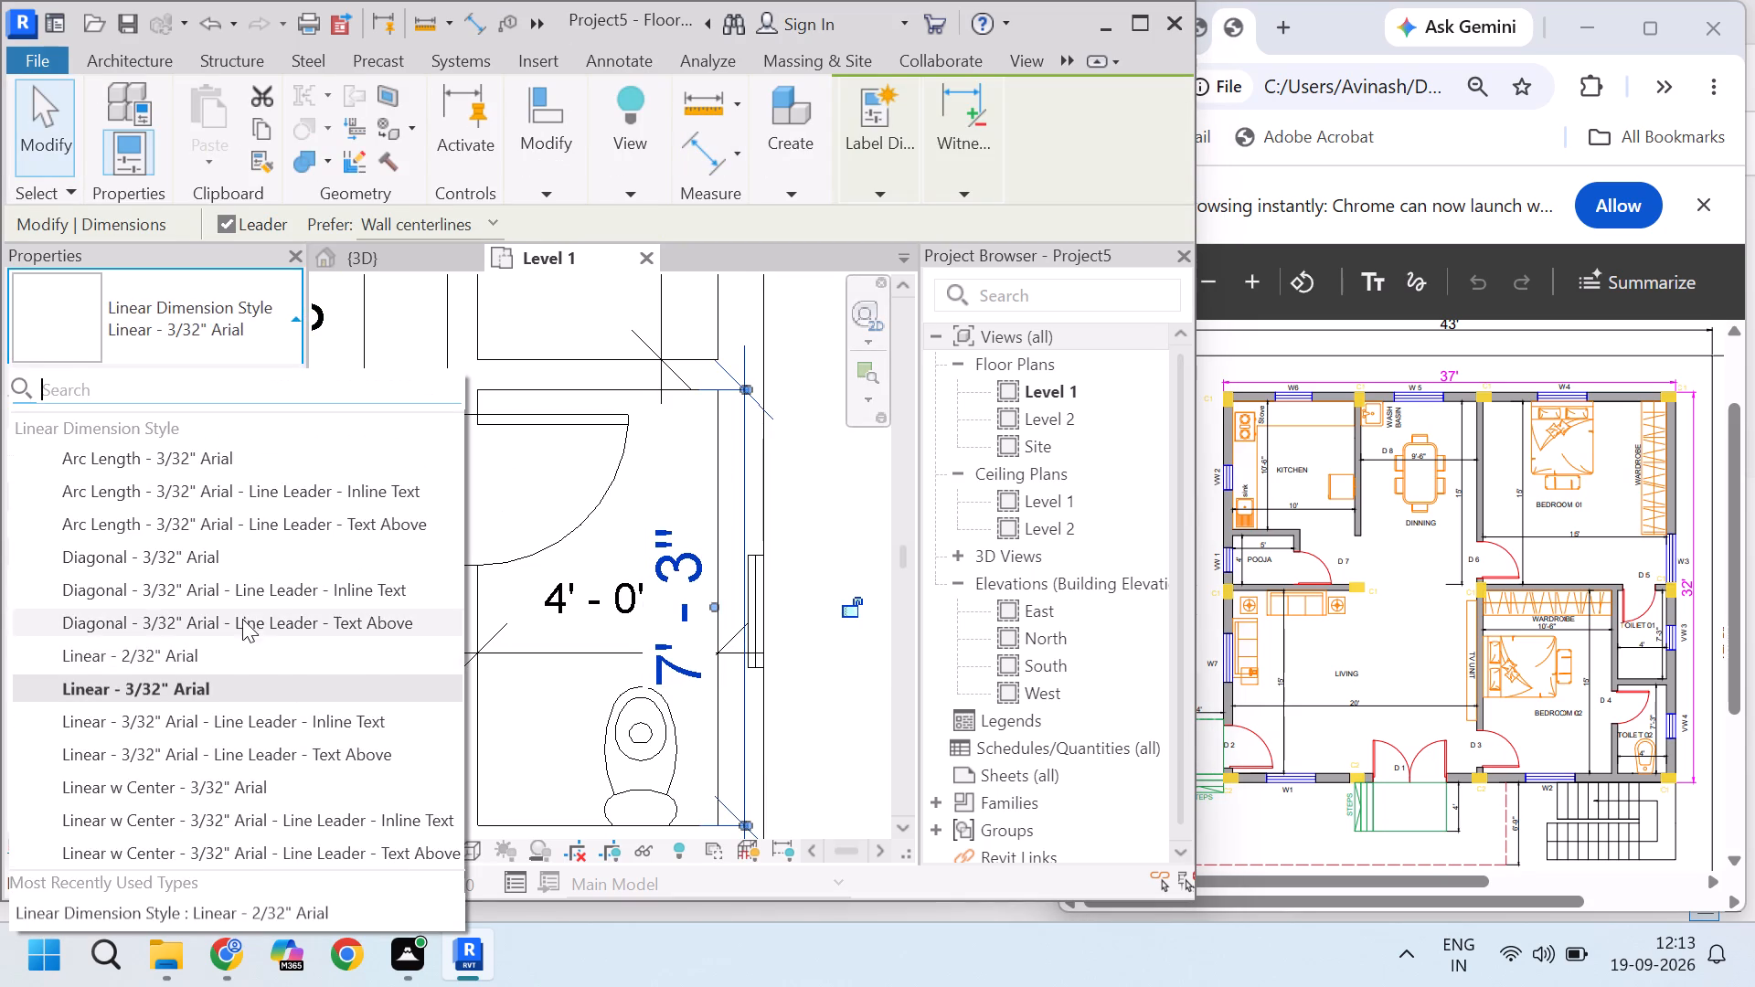
left_click(200, 647)
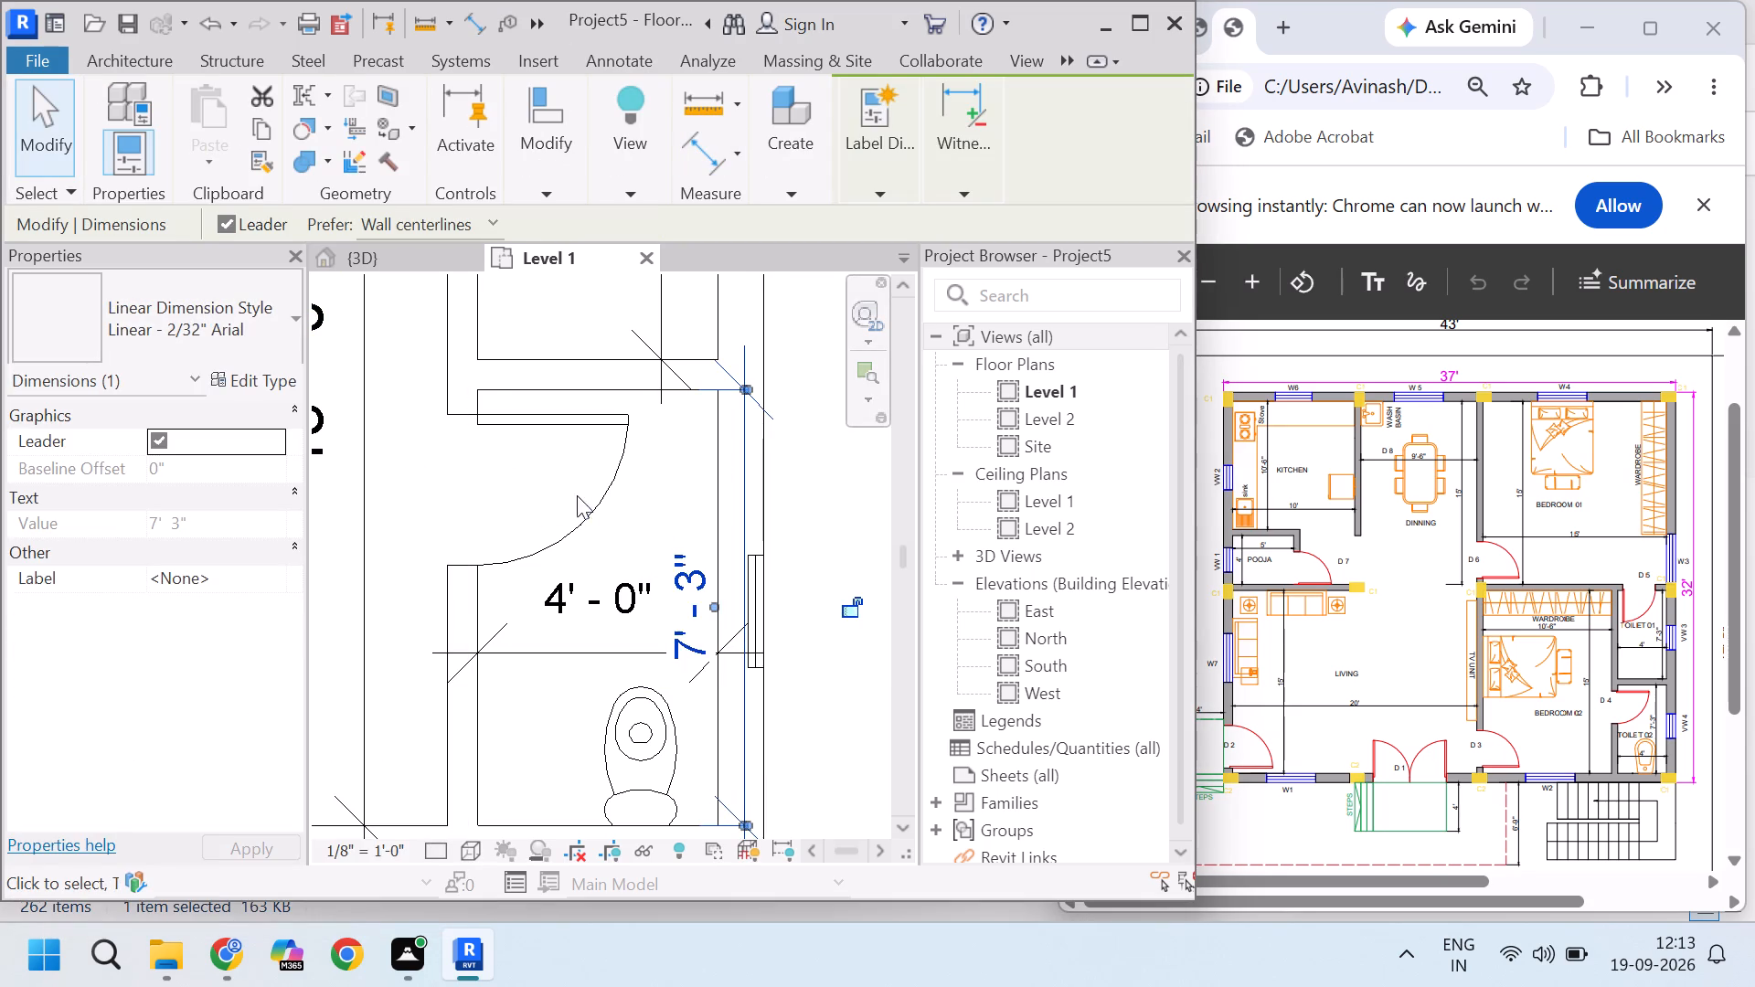
scroll(622, 536, "down", 3)
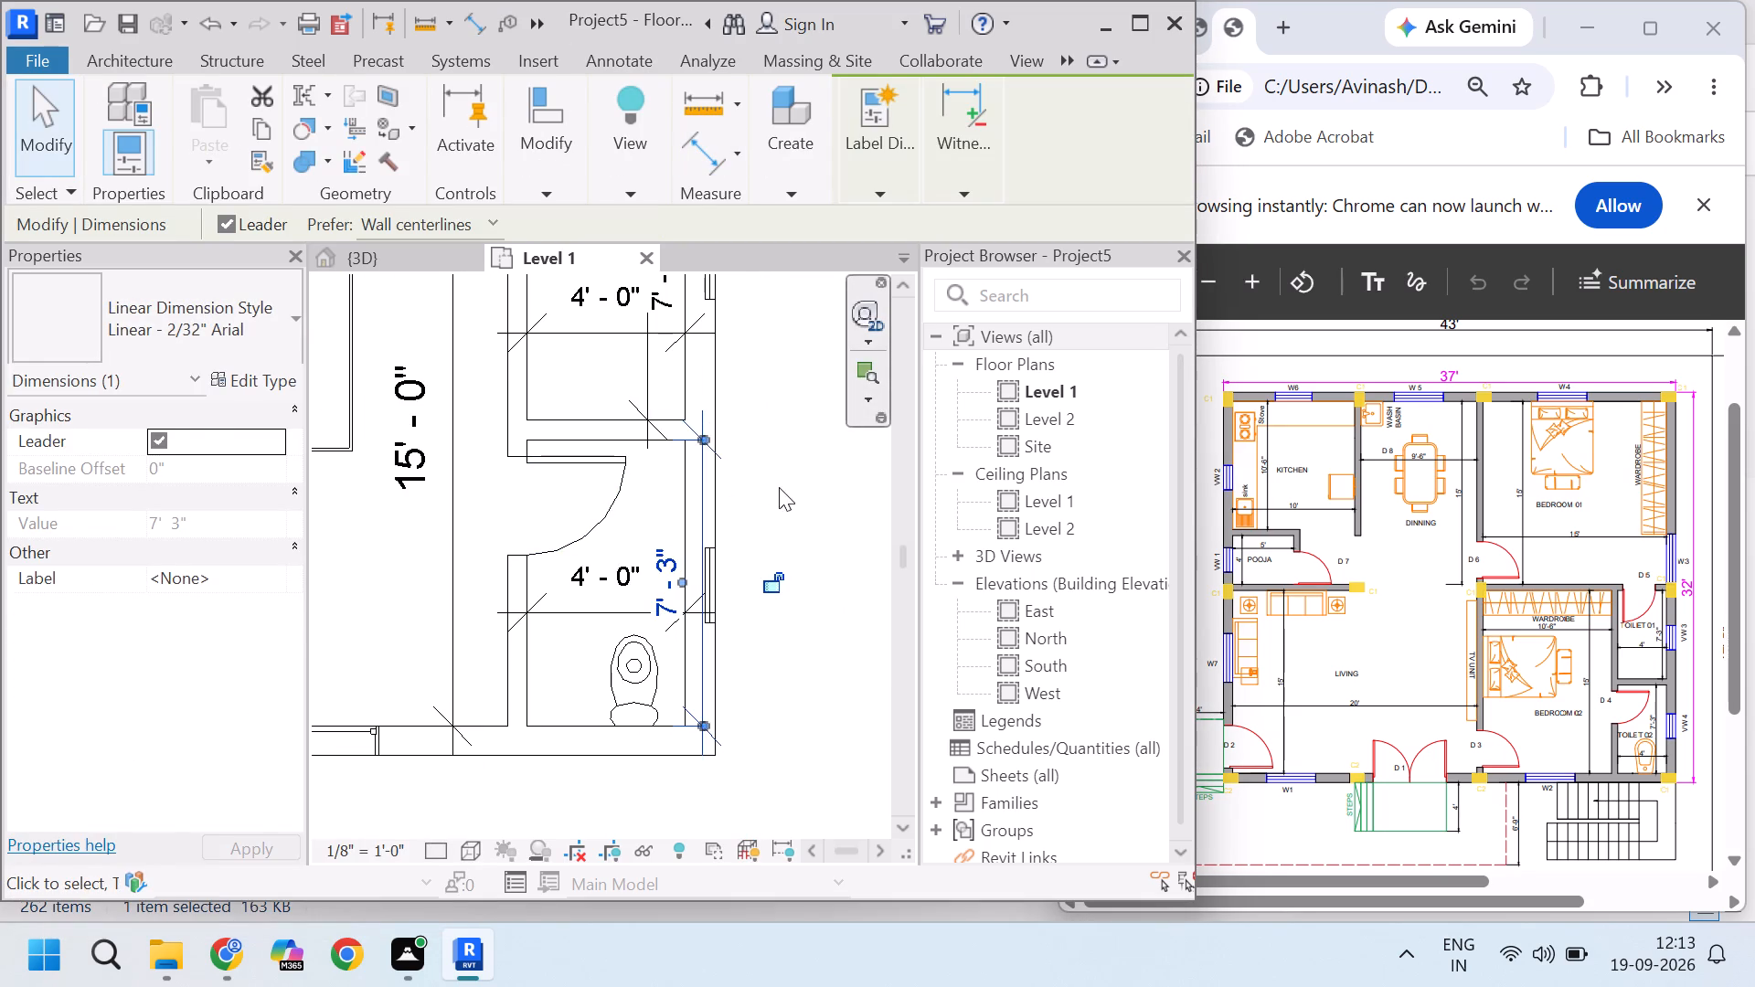
left_click(780, 492)
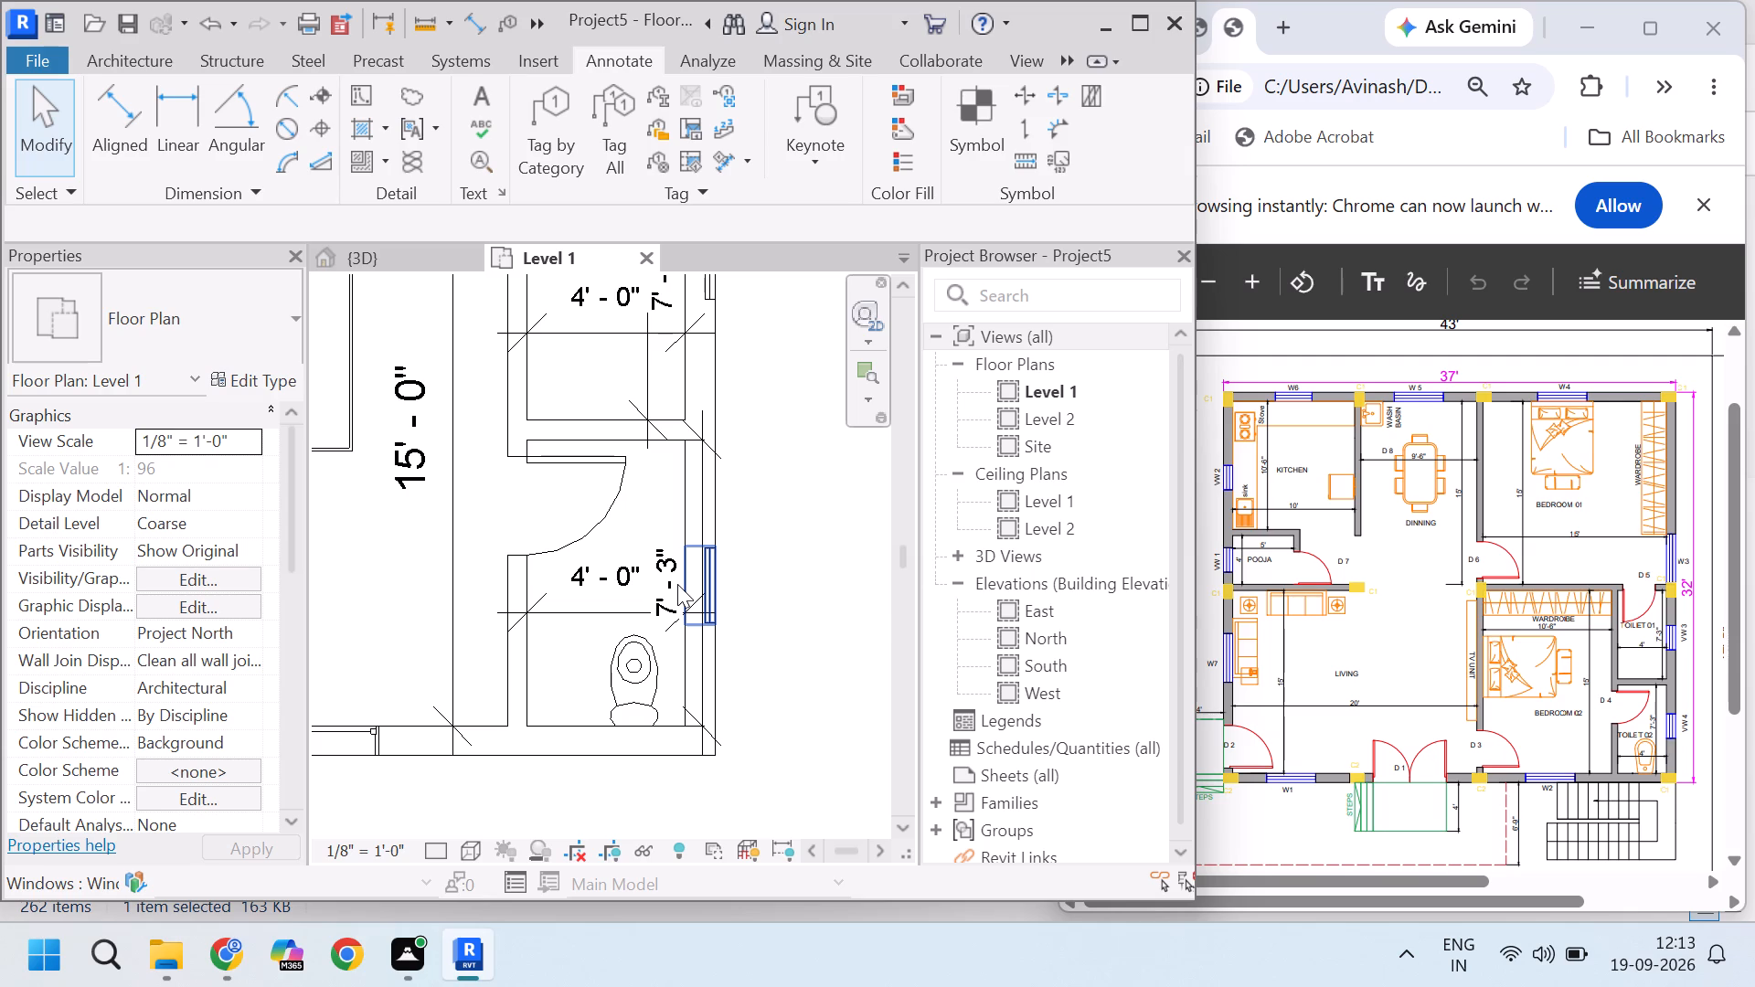
Add an aligned dimension across the inside width of the upper bedroom, between its two side wall faces.
scroll(677, 584, "down", 3)
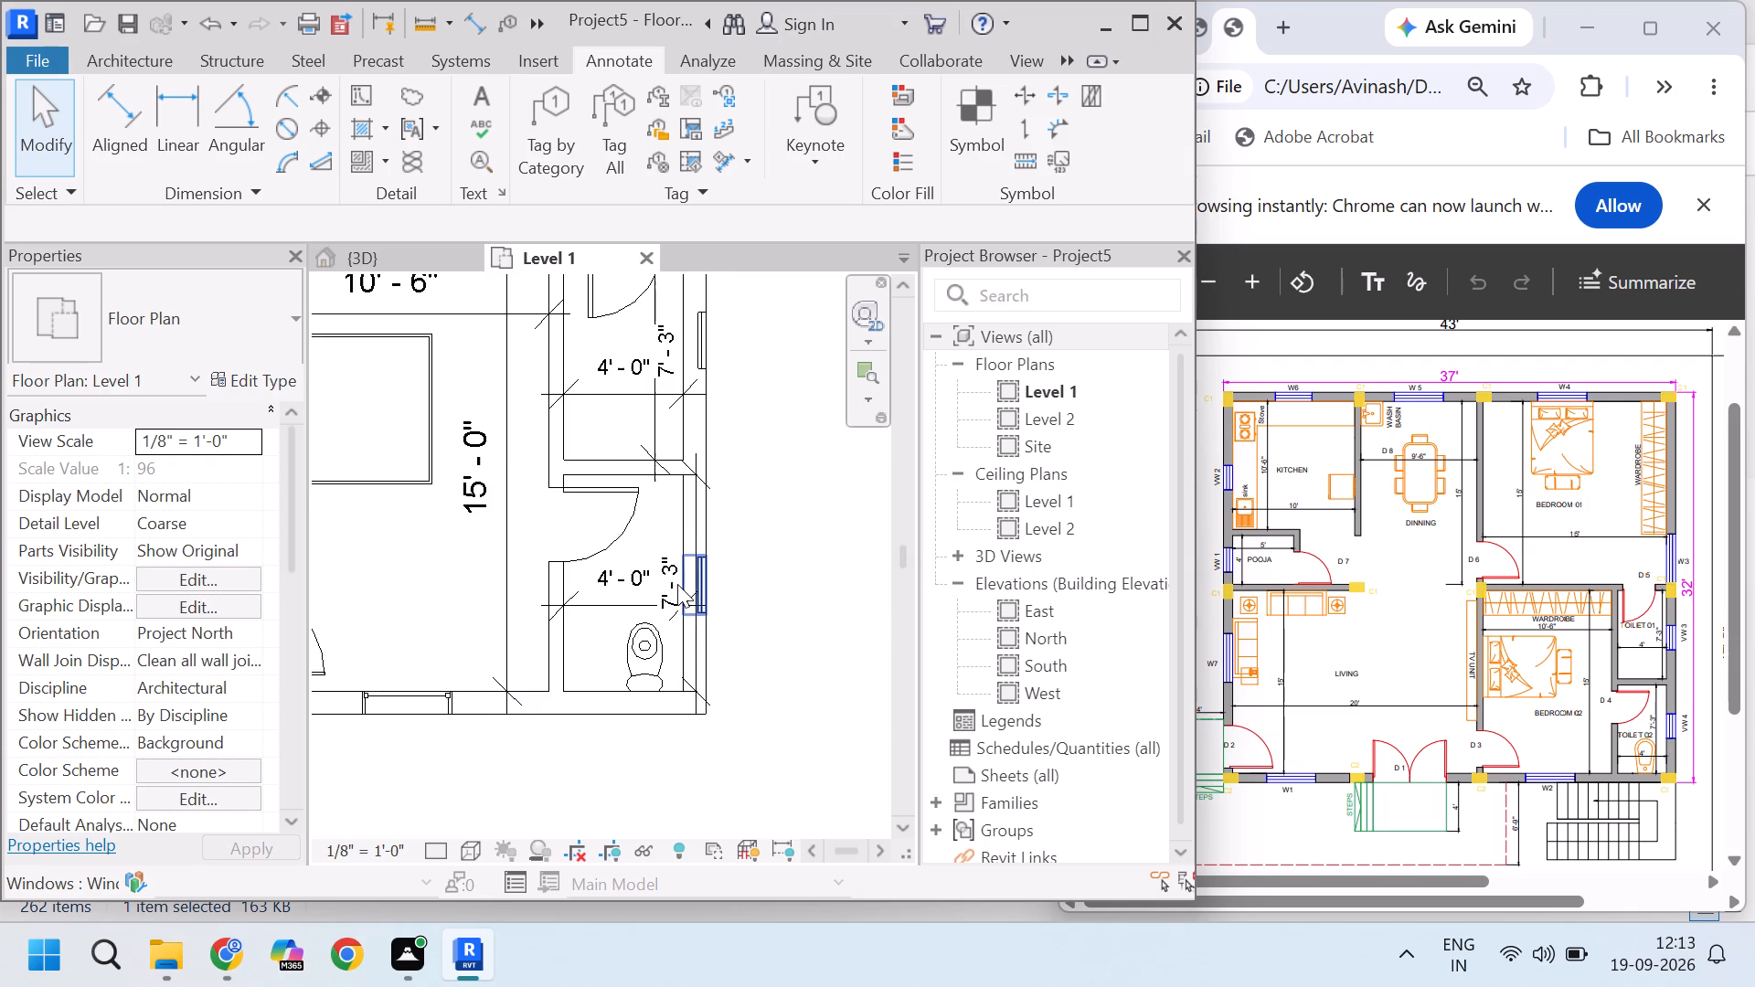
scroll(677, 584, "down", 10)
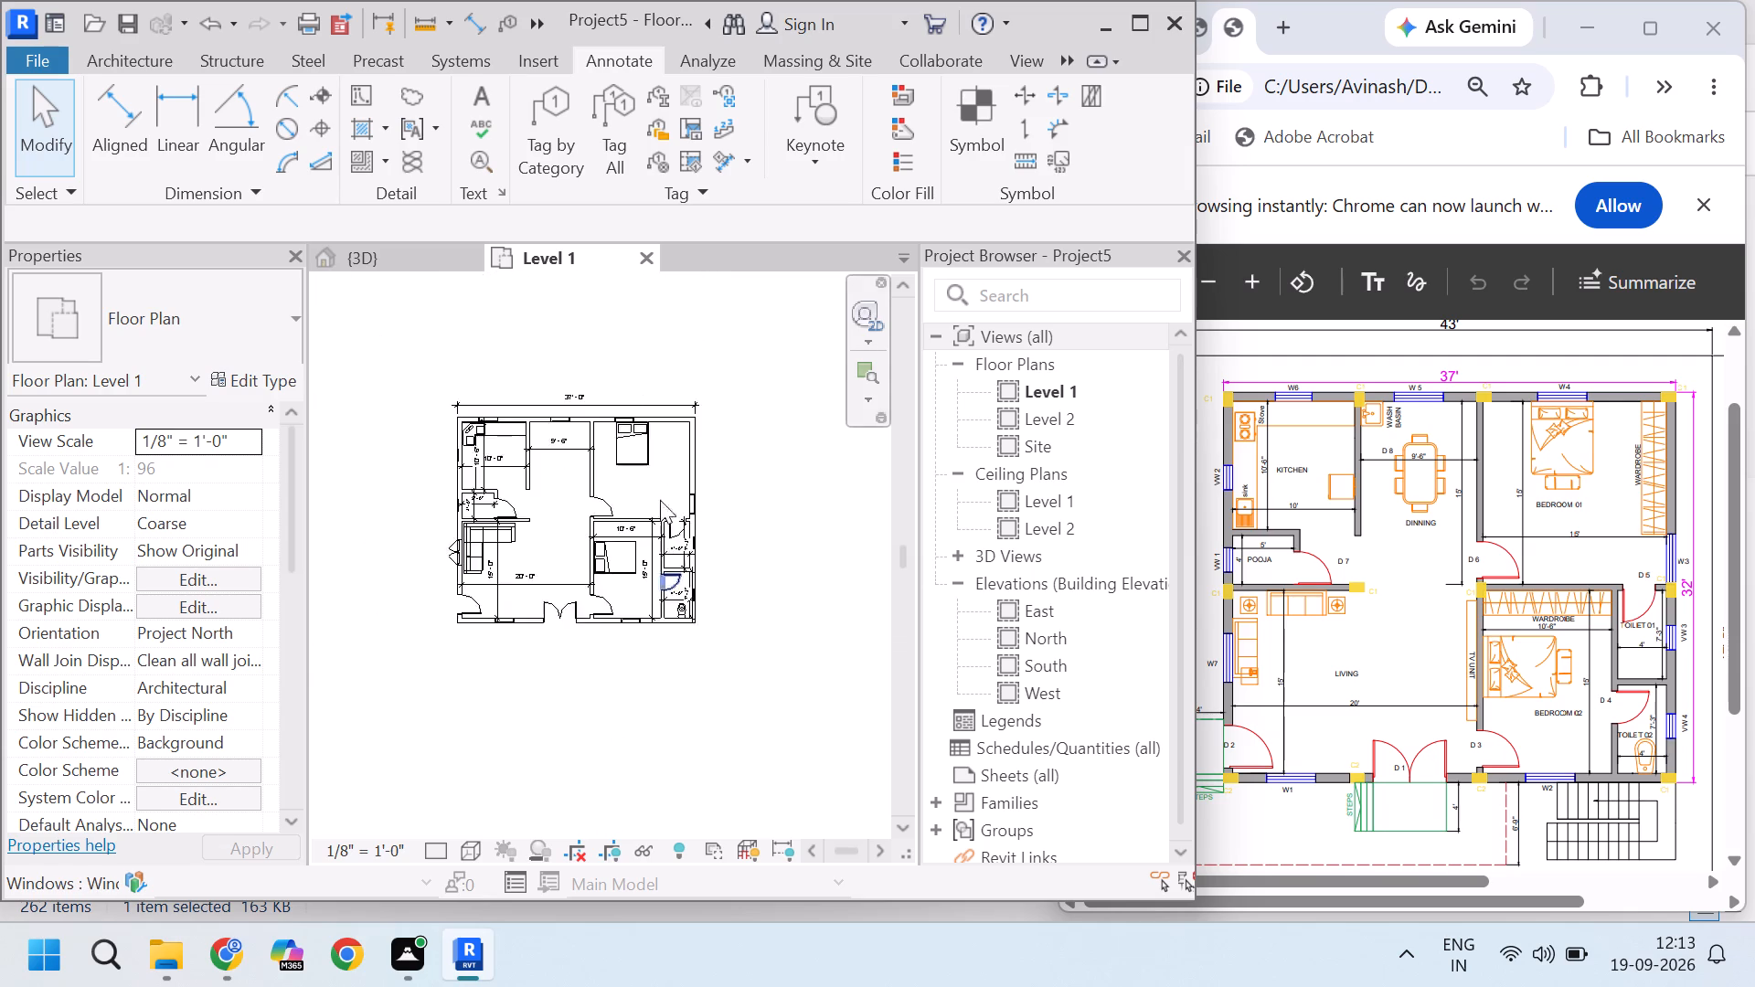
scroll(632, 444, "up", 7)
scroll(559, 495, "up", 3)
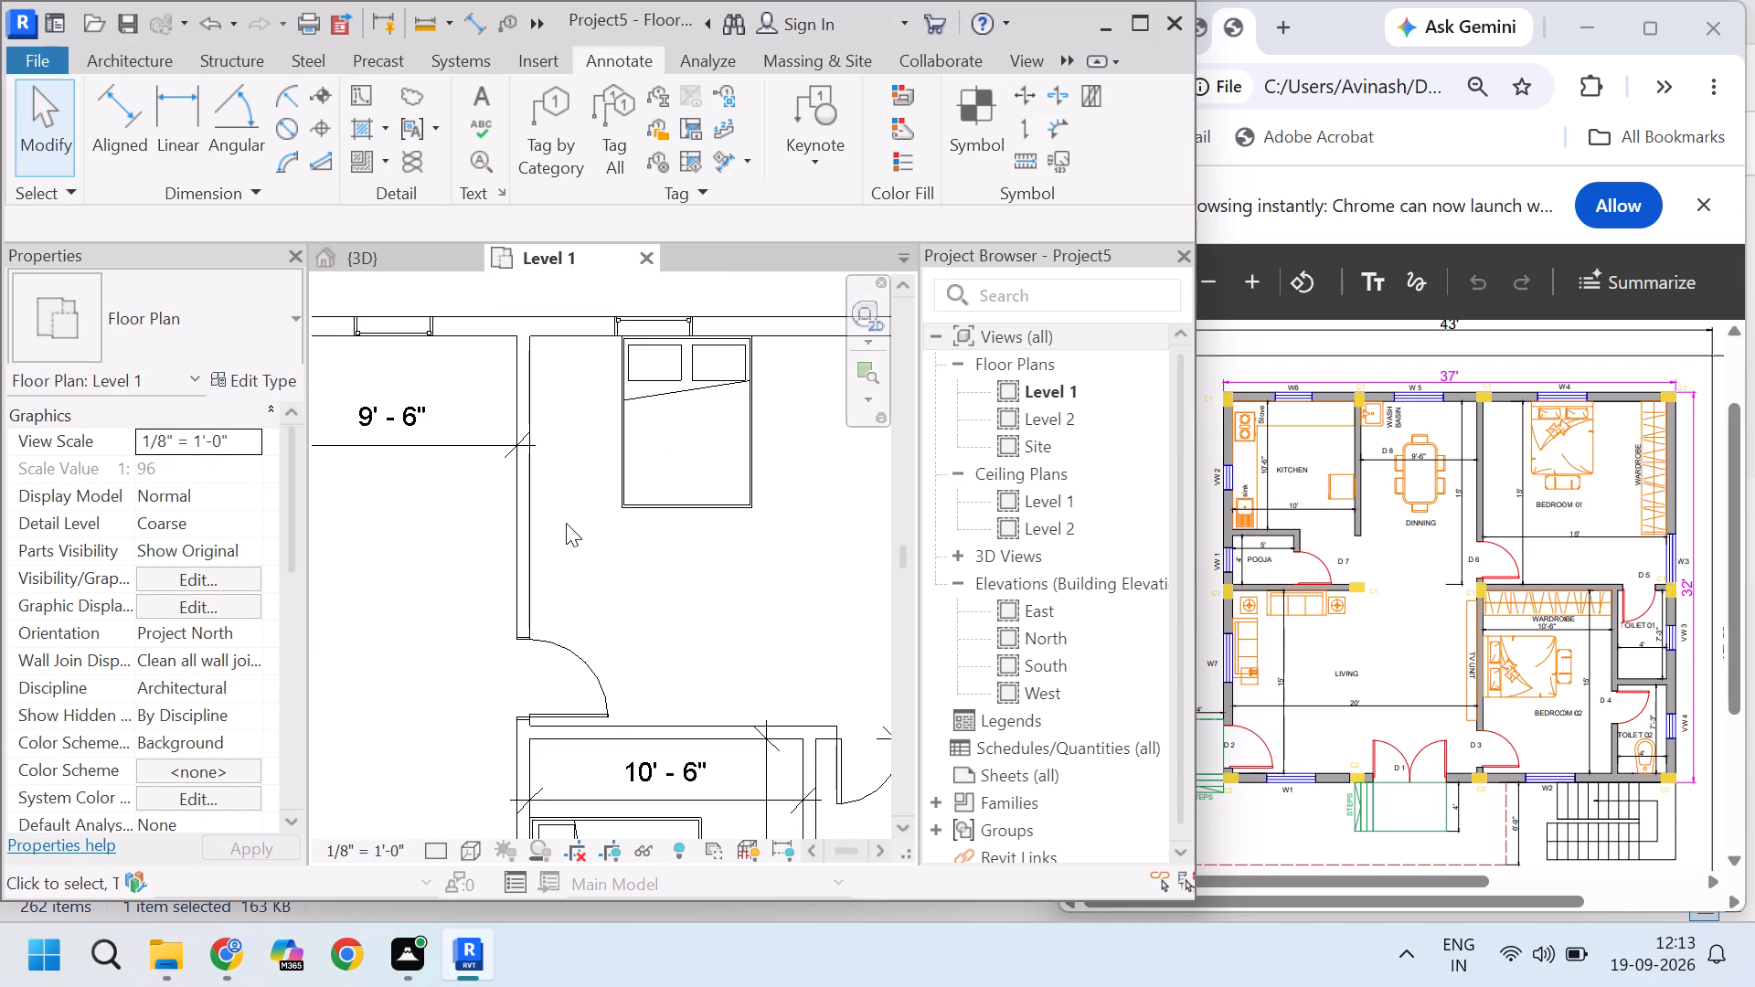
type("di")
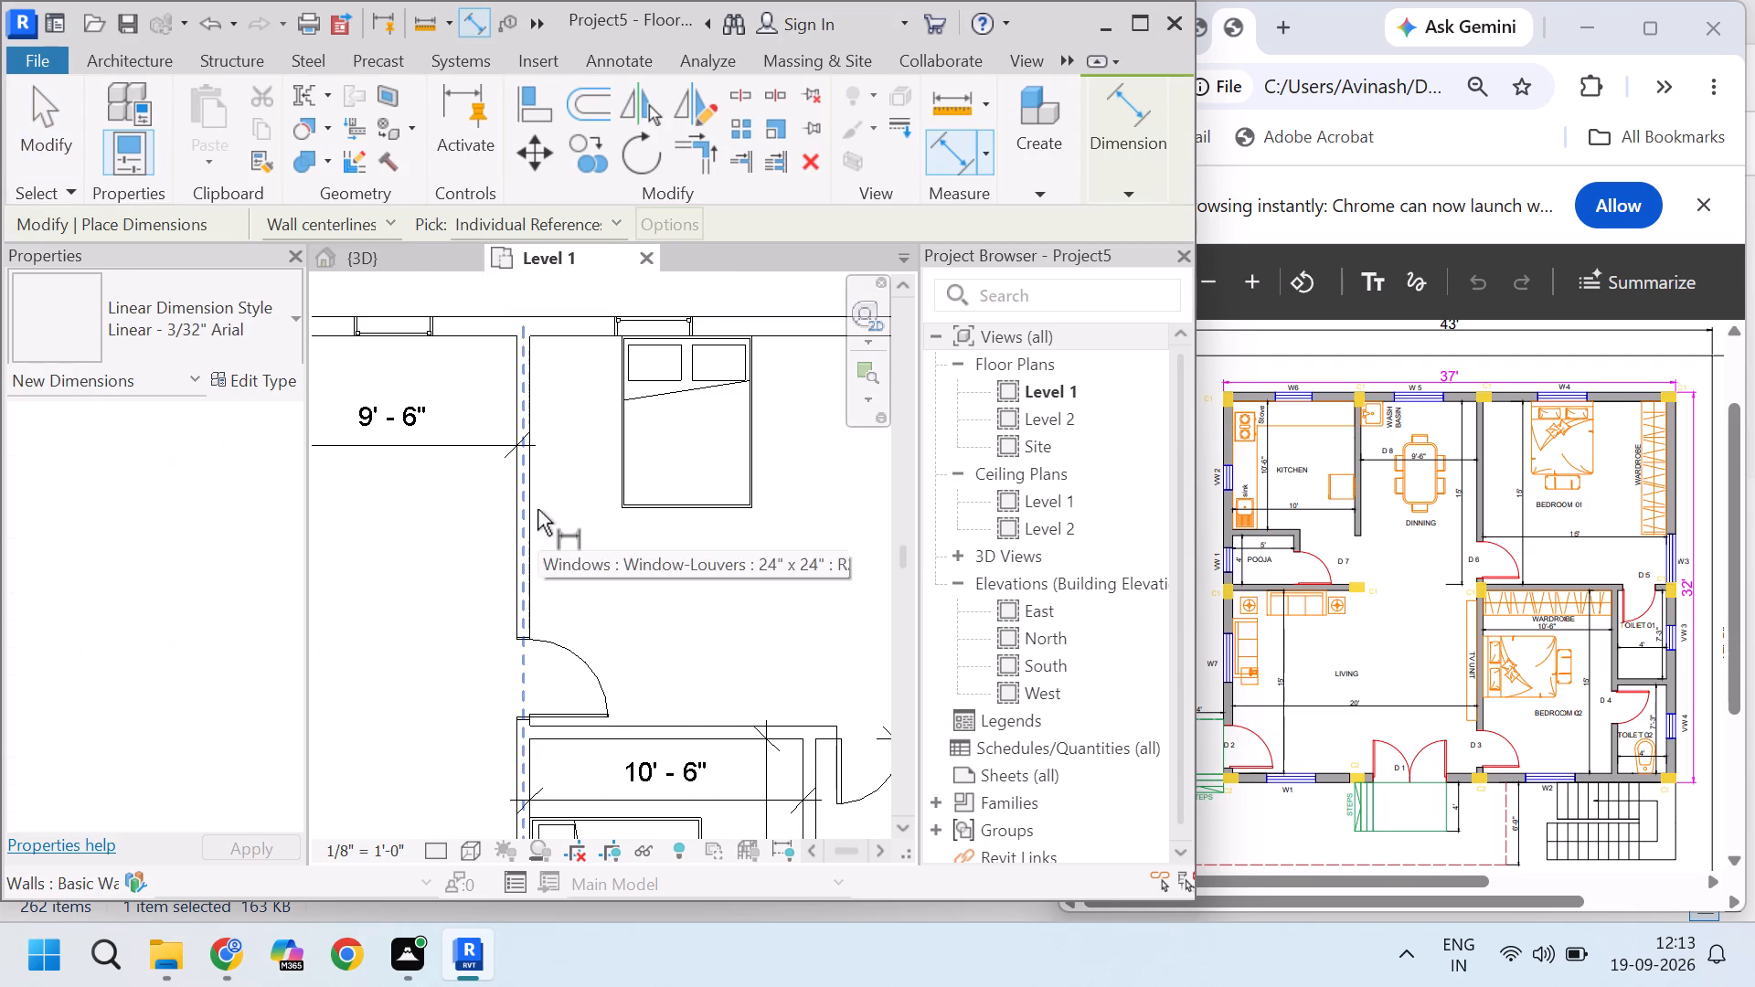
key("Tab")
left_click(537, 509)
scroll(537, 509, "down", 5)
scroll(677, 497, "up", 3)
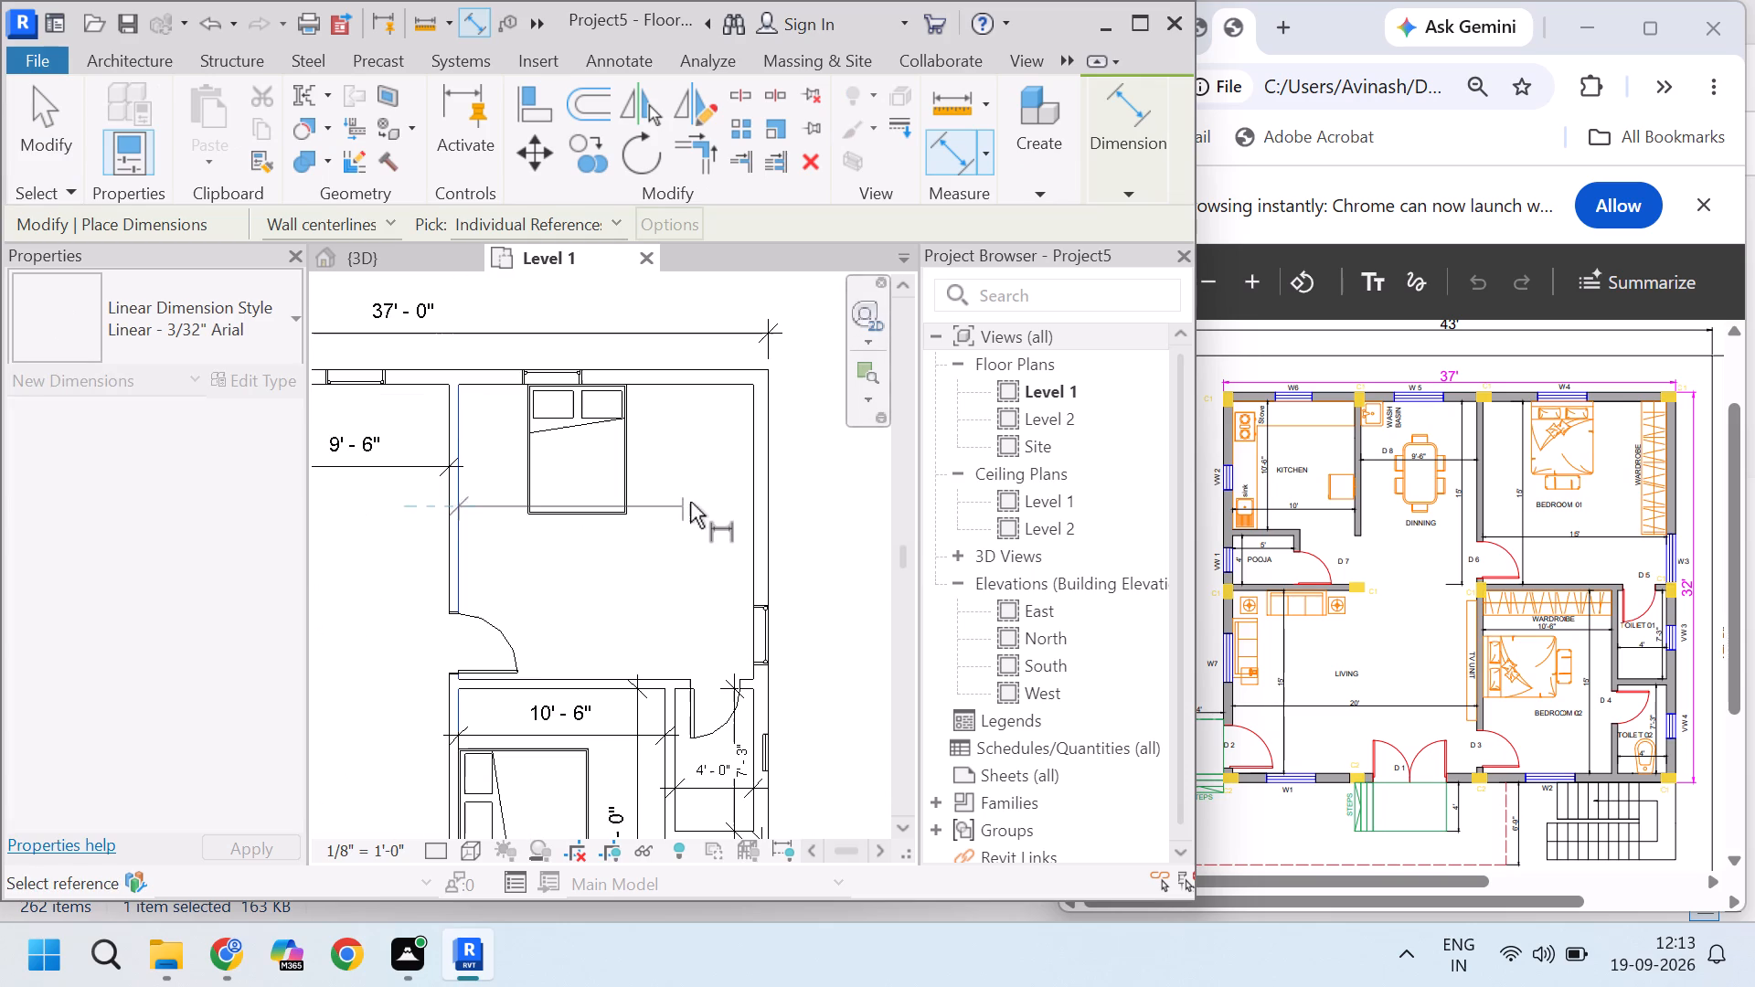
key("Tab")
left_click(748, 554)
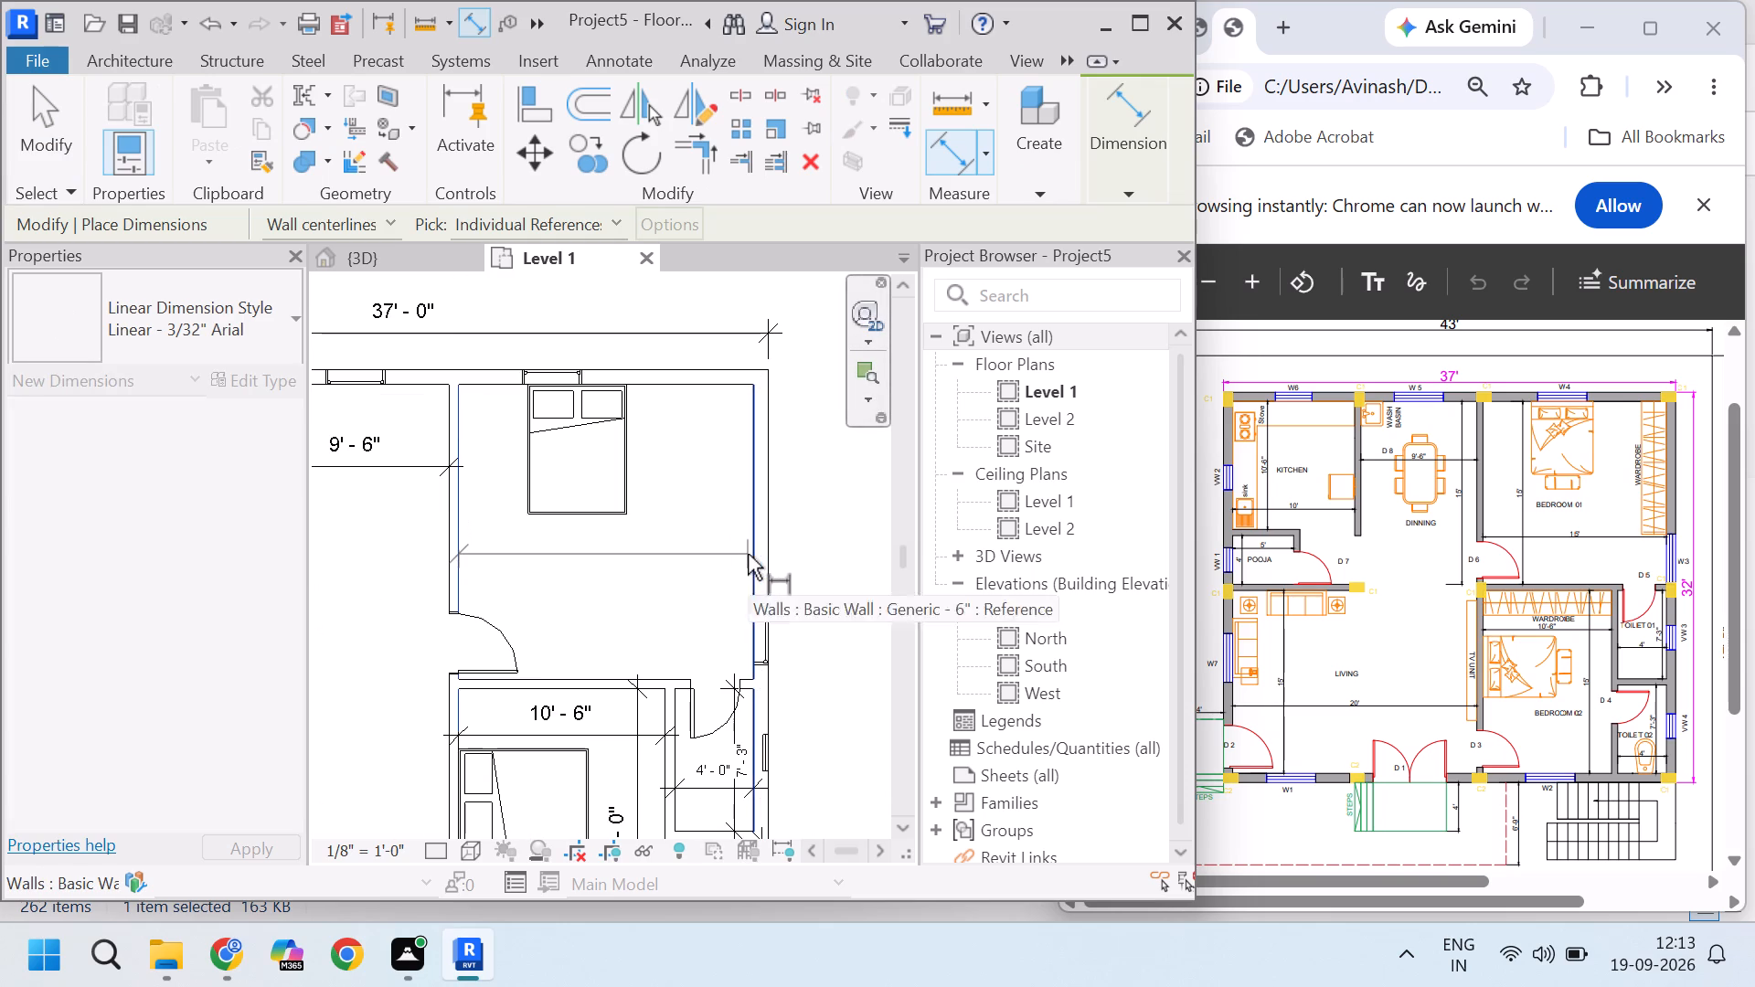
left_click(705, 584)
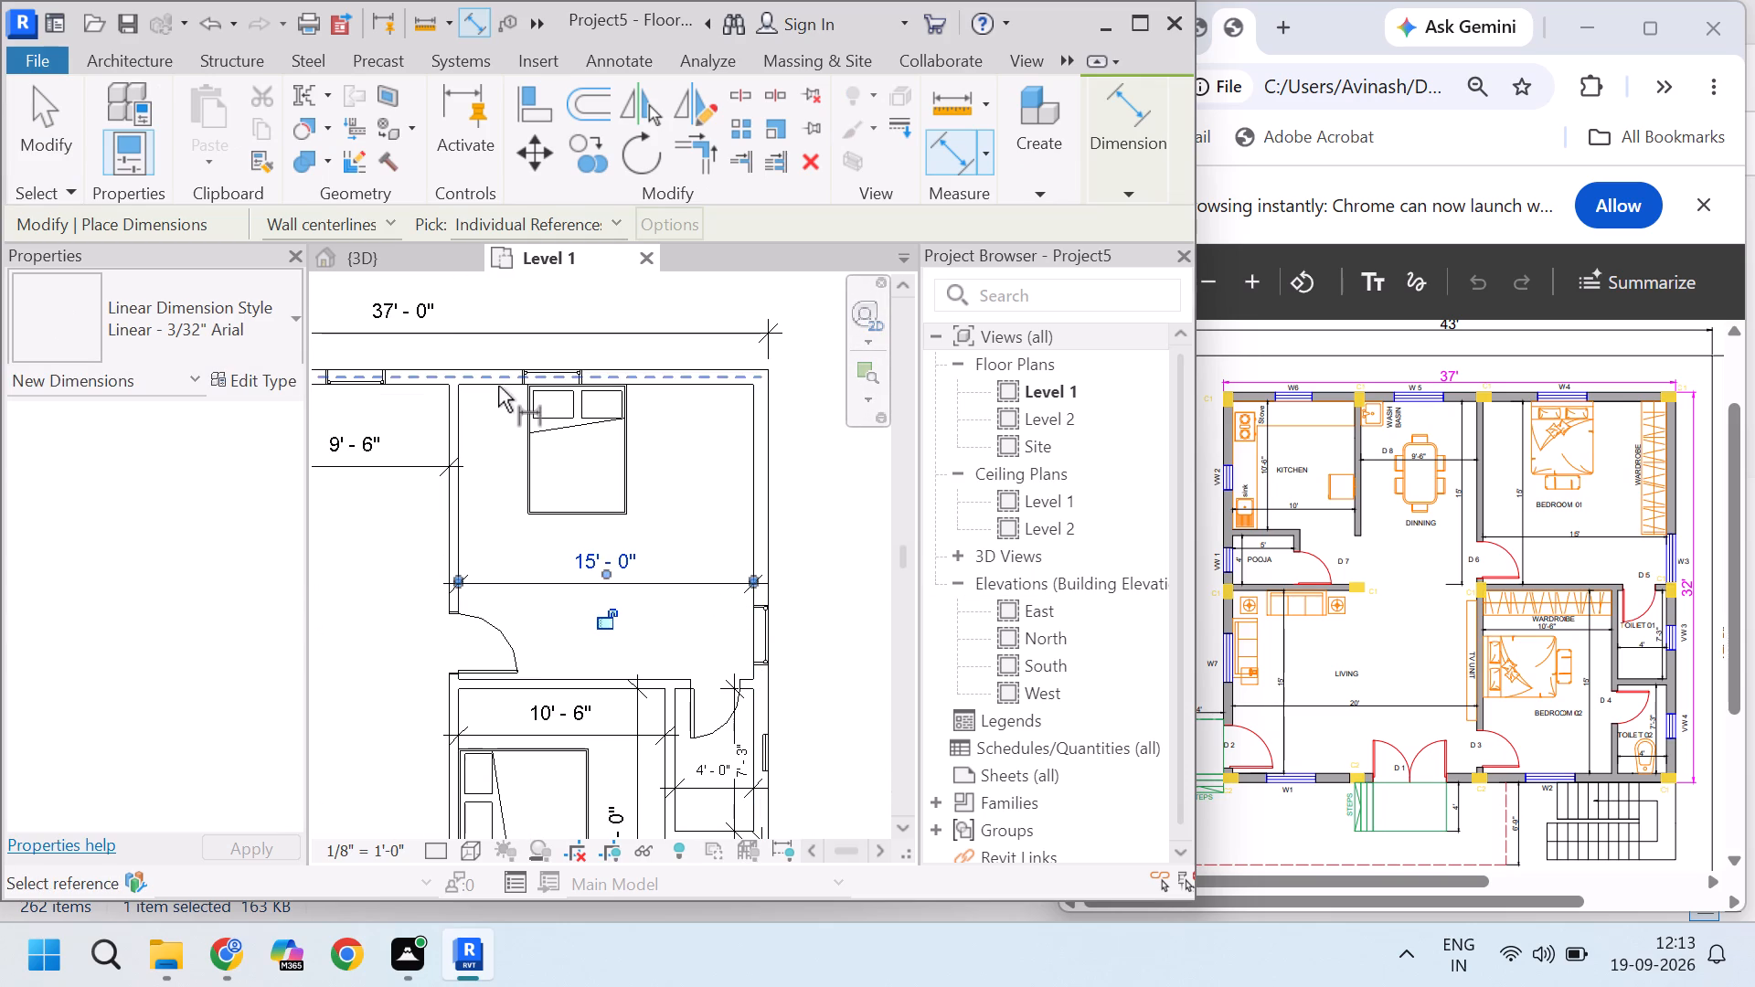
Add a vertical aligned dimension for the upper bedroom's inside depth, from the top exterior wall to the wall below.
key("Tab")
left_click(498, 384)
scroll(498, 384, "down", 2)
scroll(537, 599, "up", 3)
left_click(545, 619)
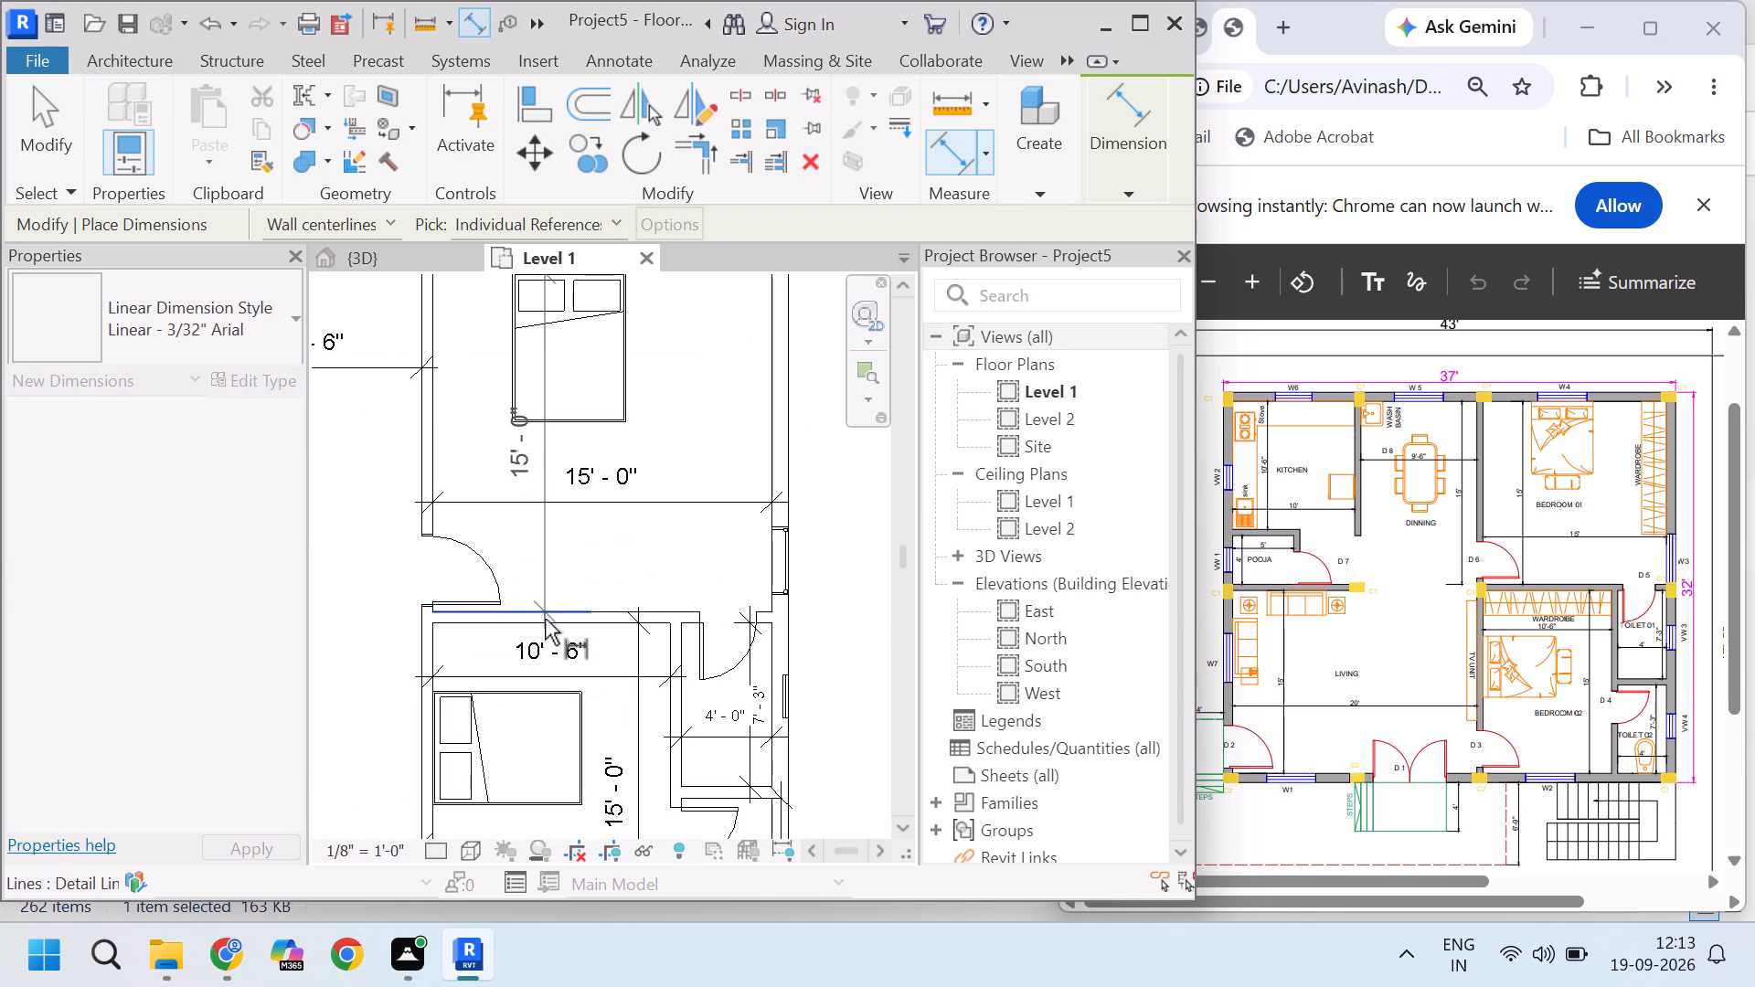
left_click(525, 576)
key("Escape")
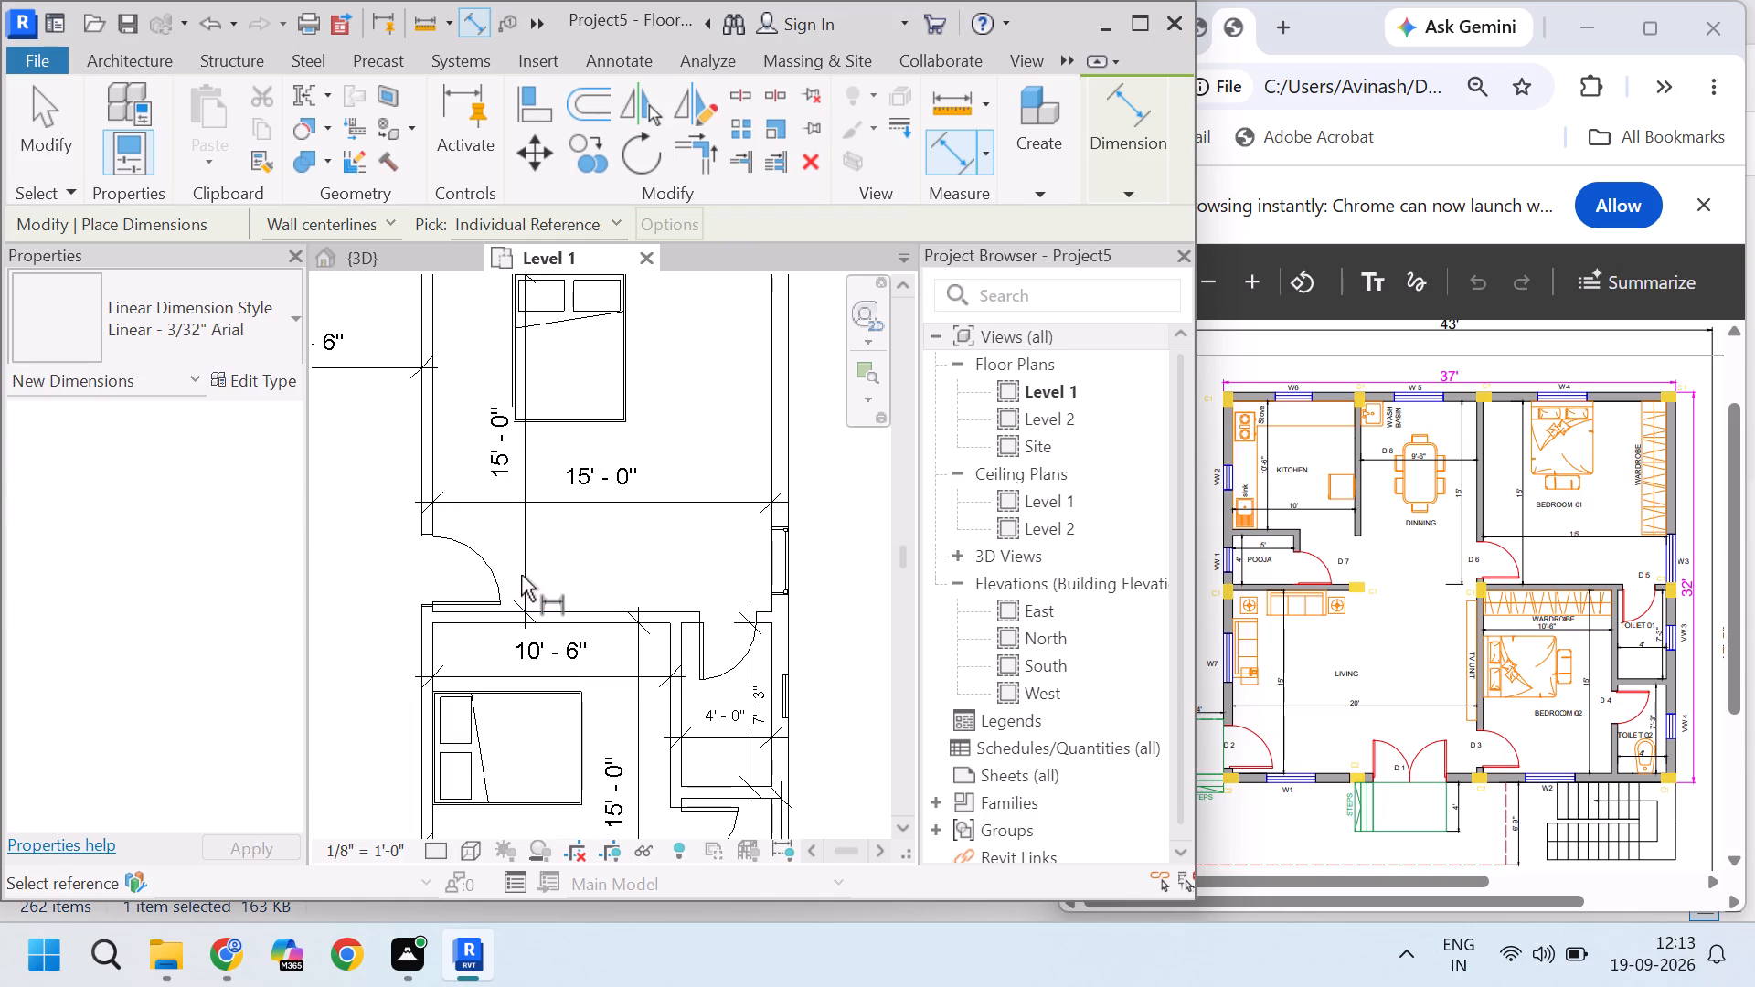
Dimension the building's overall depth between the outer faces of the top and bottom exterior walls, placing it outside the toilet-side wall.
scroll(521, 575, "down", 7)
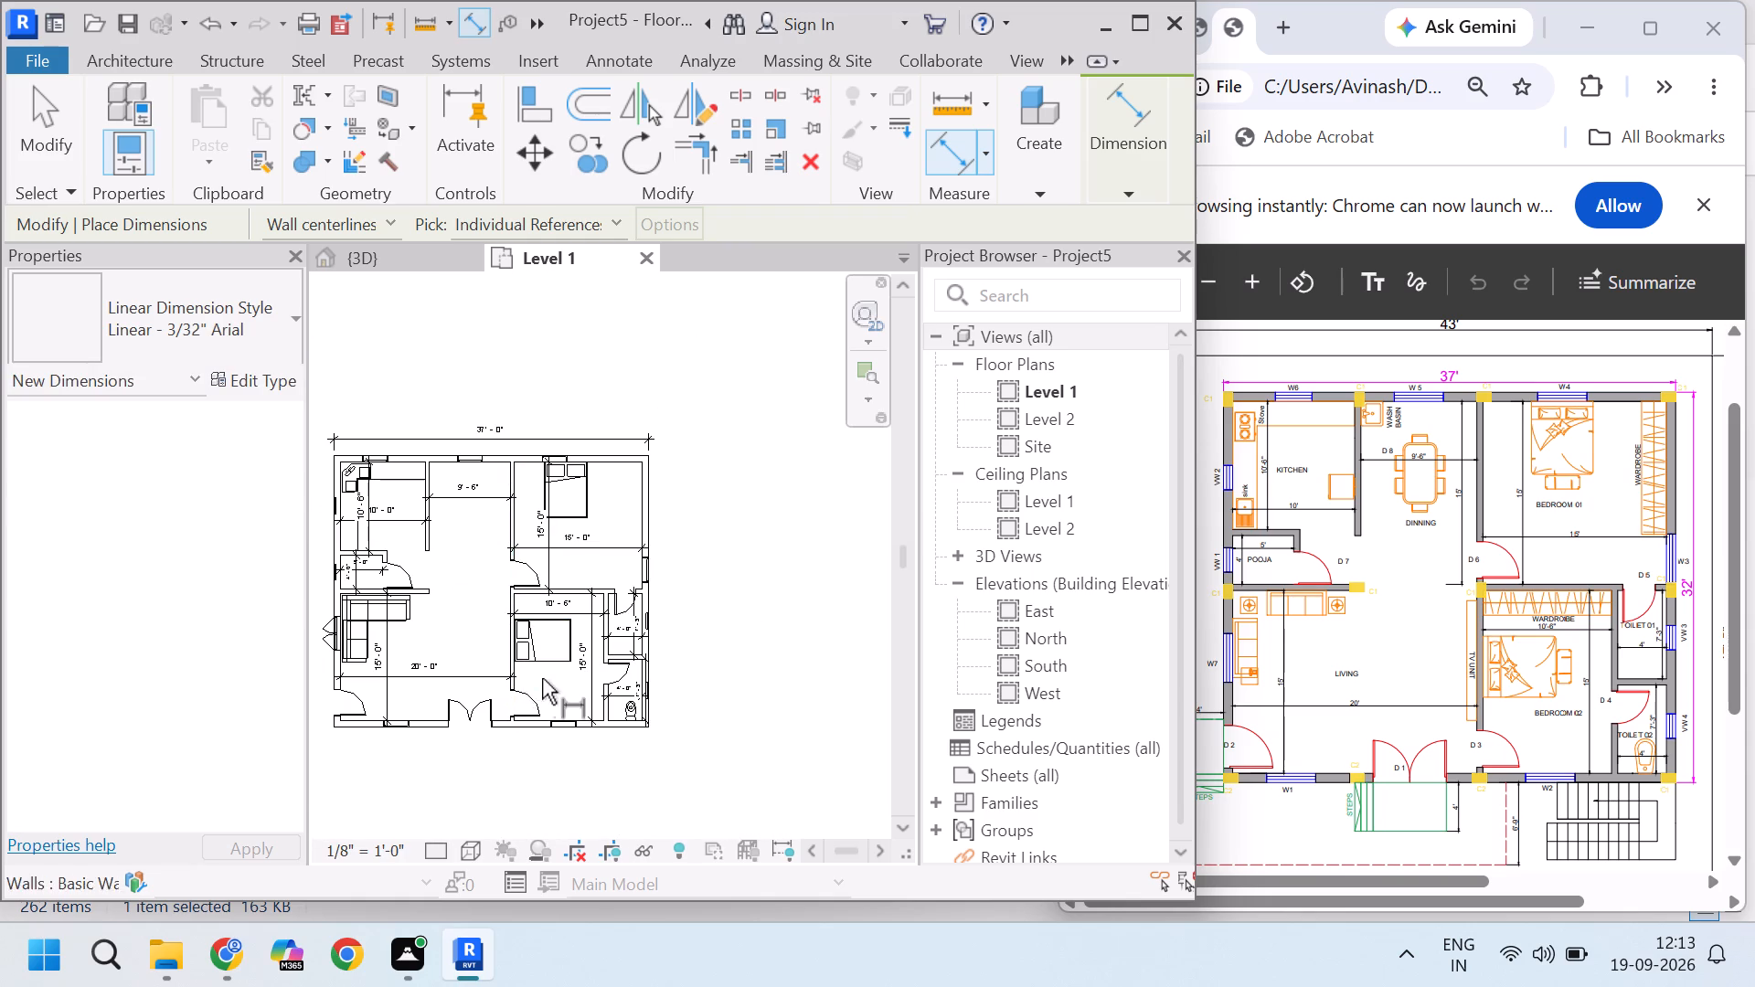
scroll(573, 698, "down", 2)
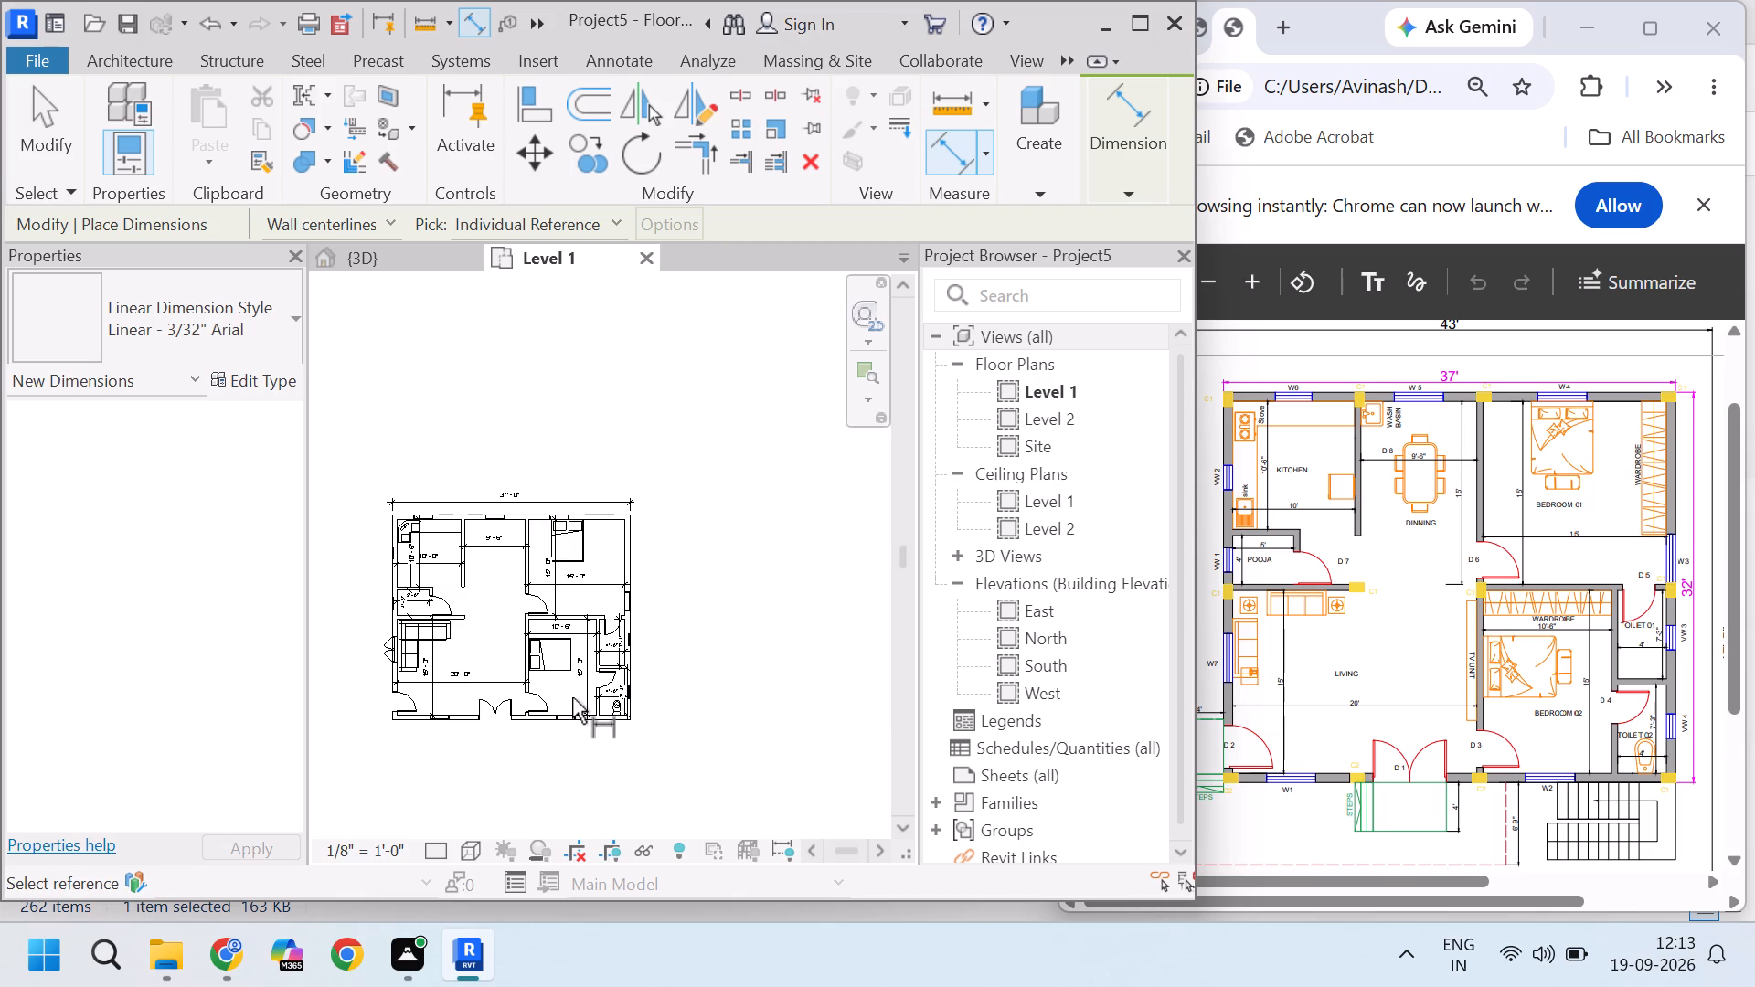
scroll(615, 707, "up", 10)
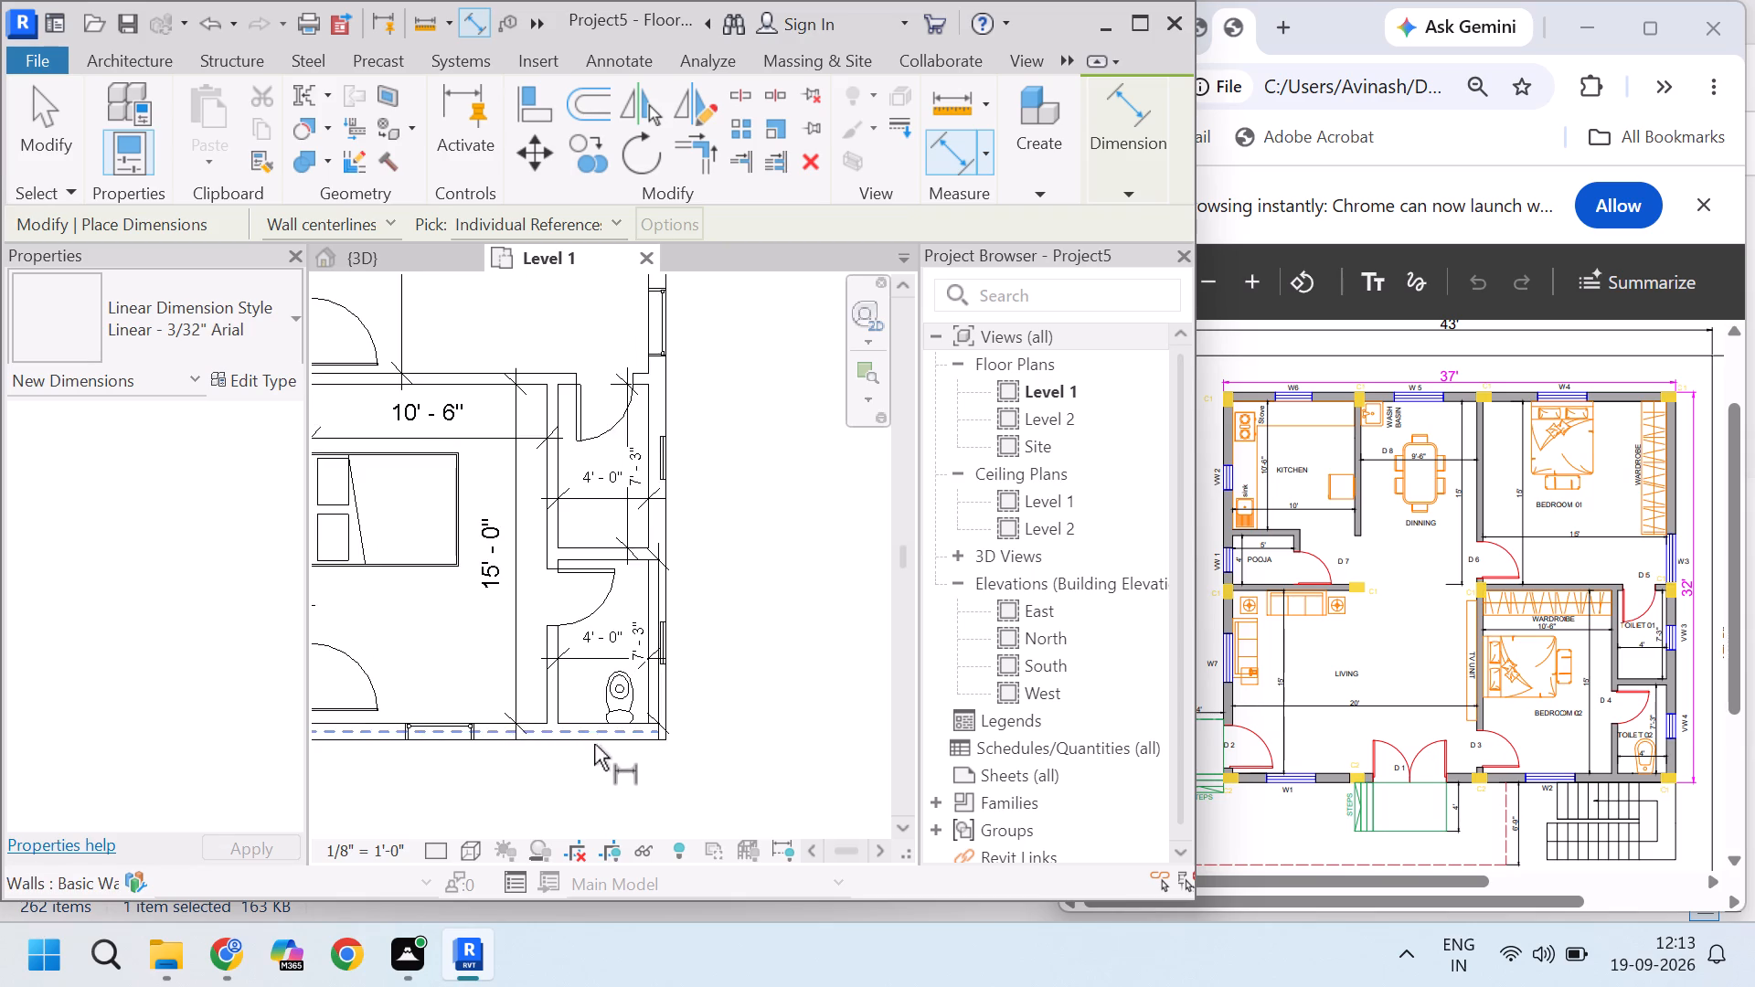
key("Tab")
left_click(595, 743)
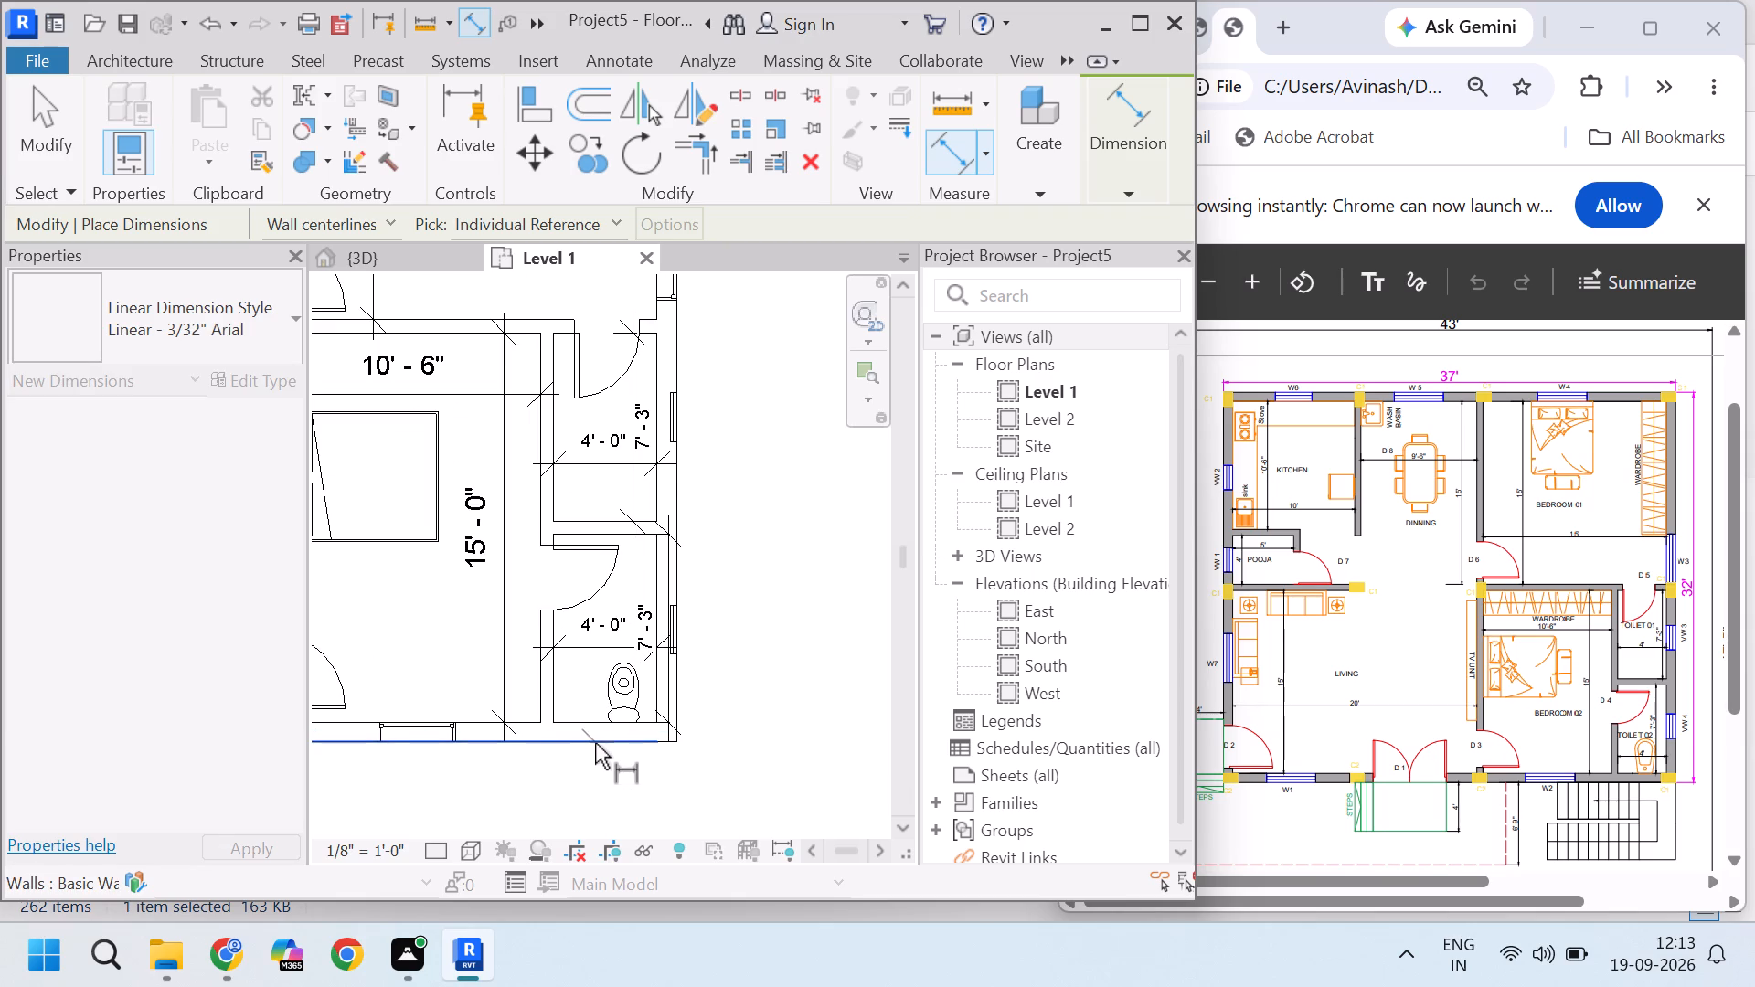
scroll(595, 743, "down", 6)
scroll(578, 379, "up", 4)
key("grave")
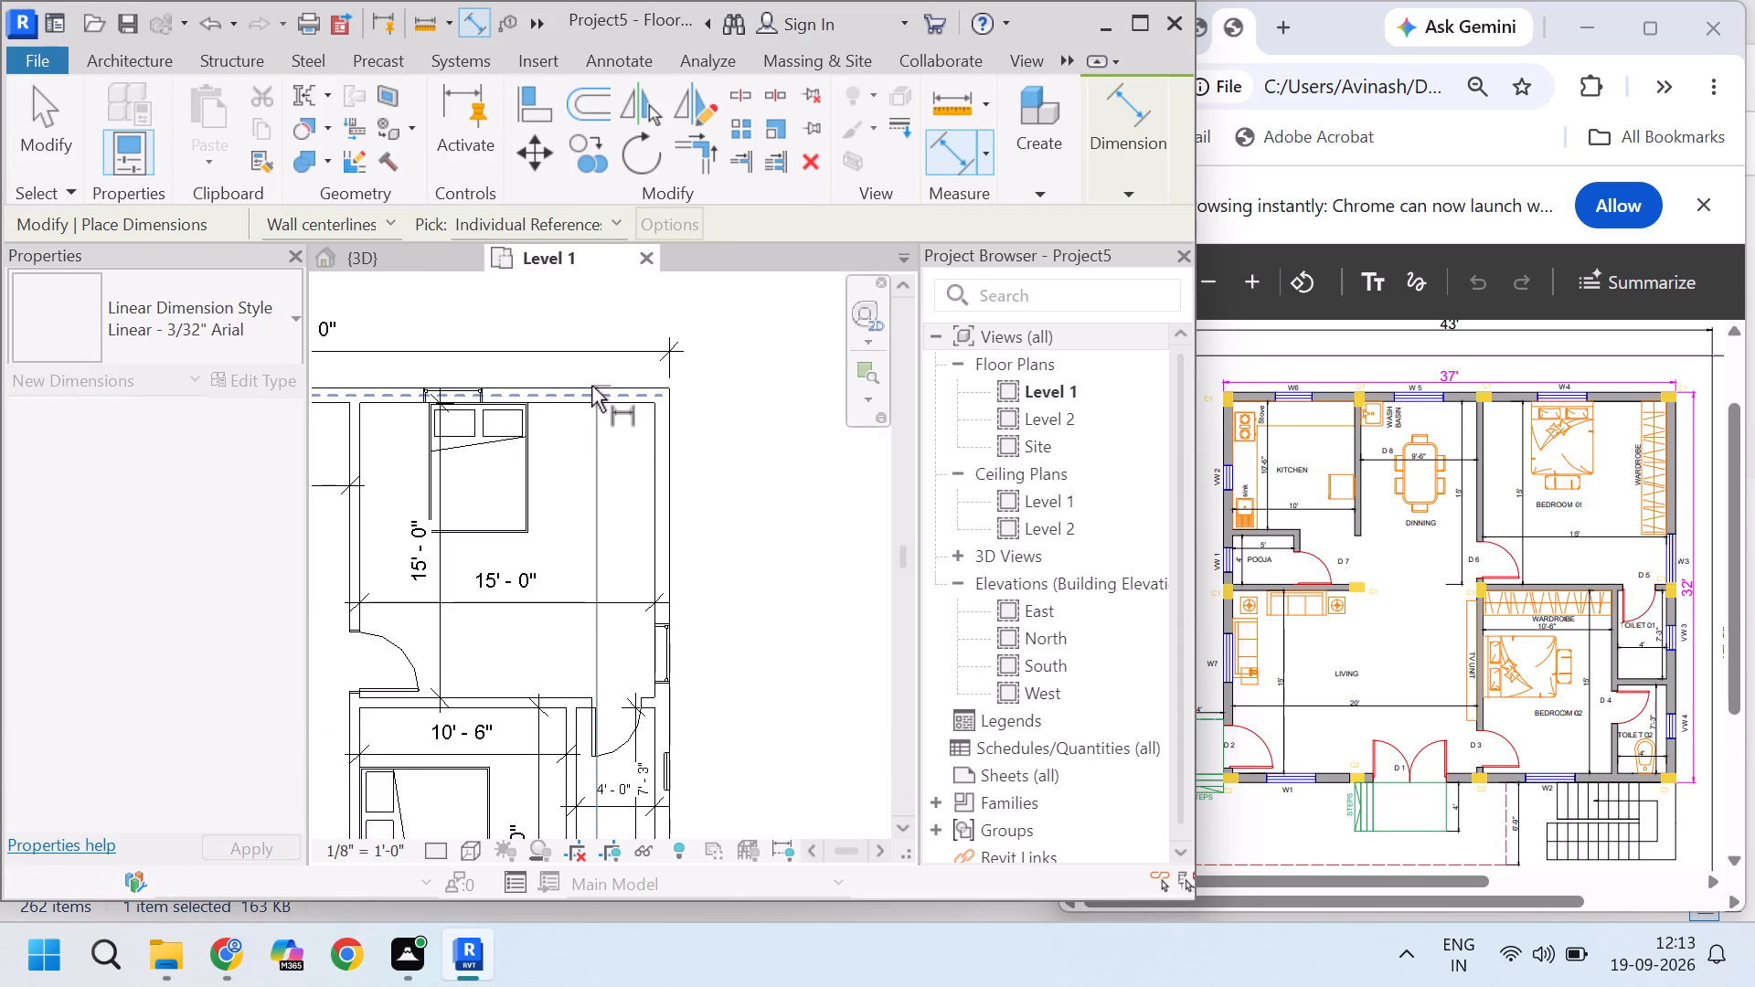
key("Tab")
left_click(591, 386)
scroll(591, 386, "down", 3)
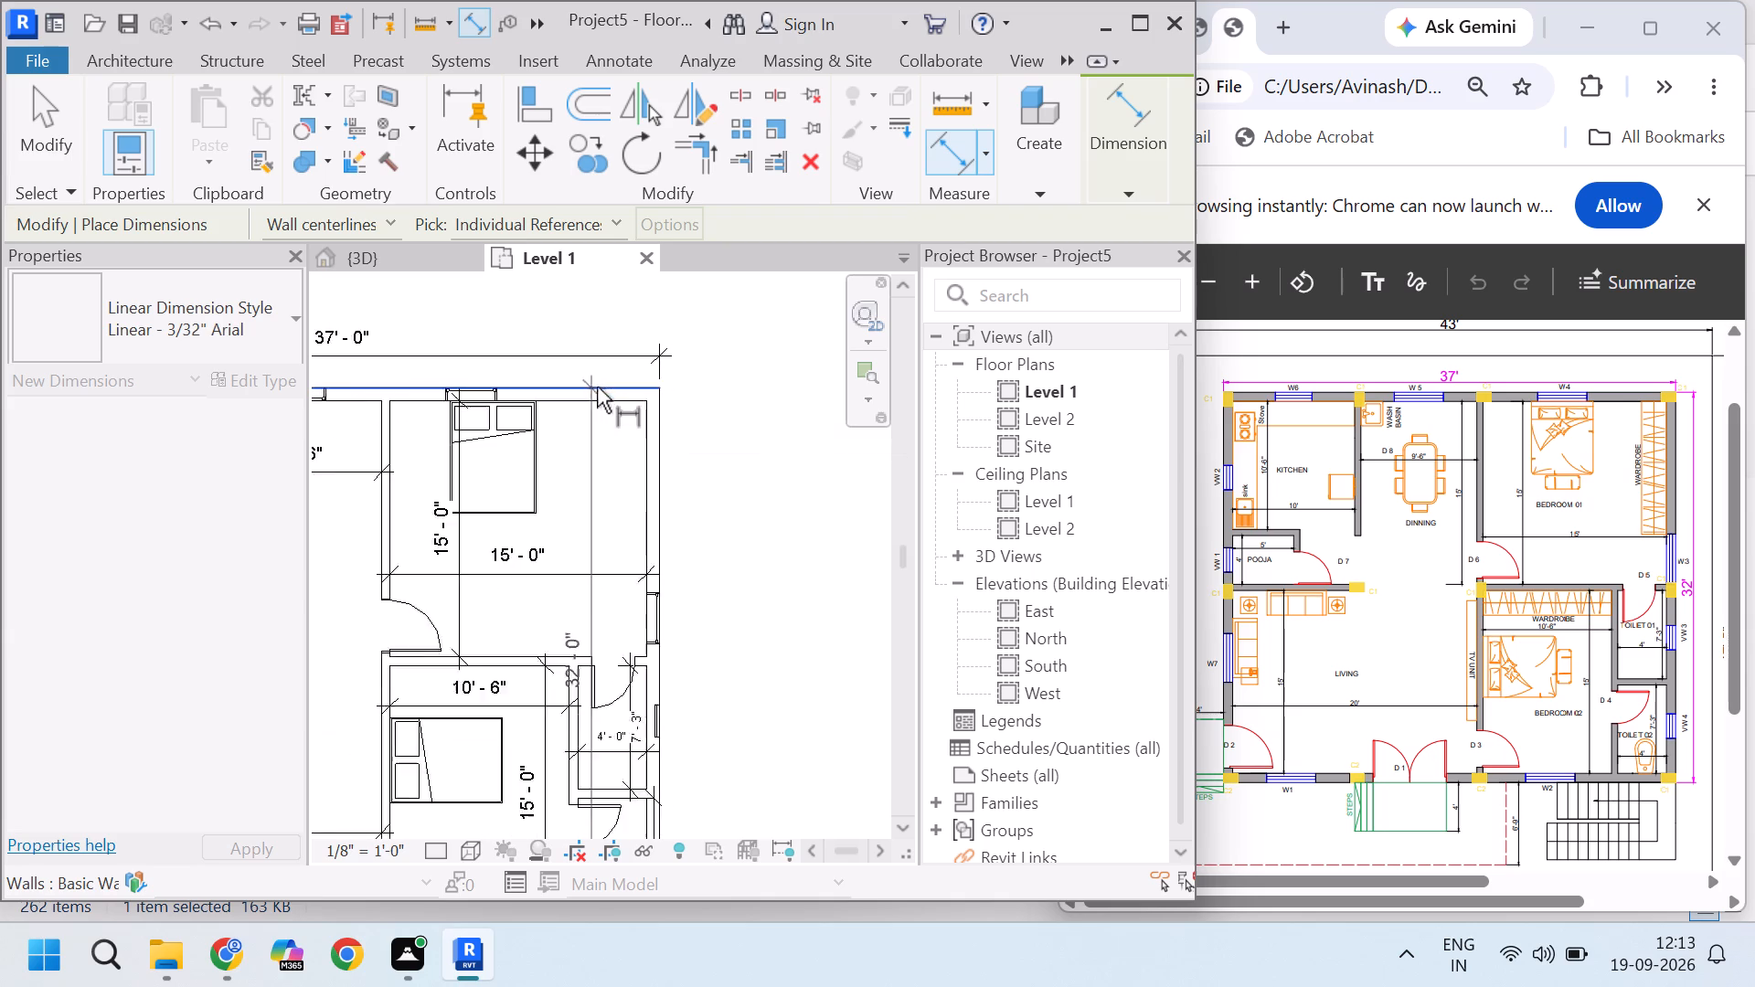
scroll(597, 387, "down", 2)
scroll(668, 474, "up", 2)
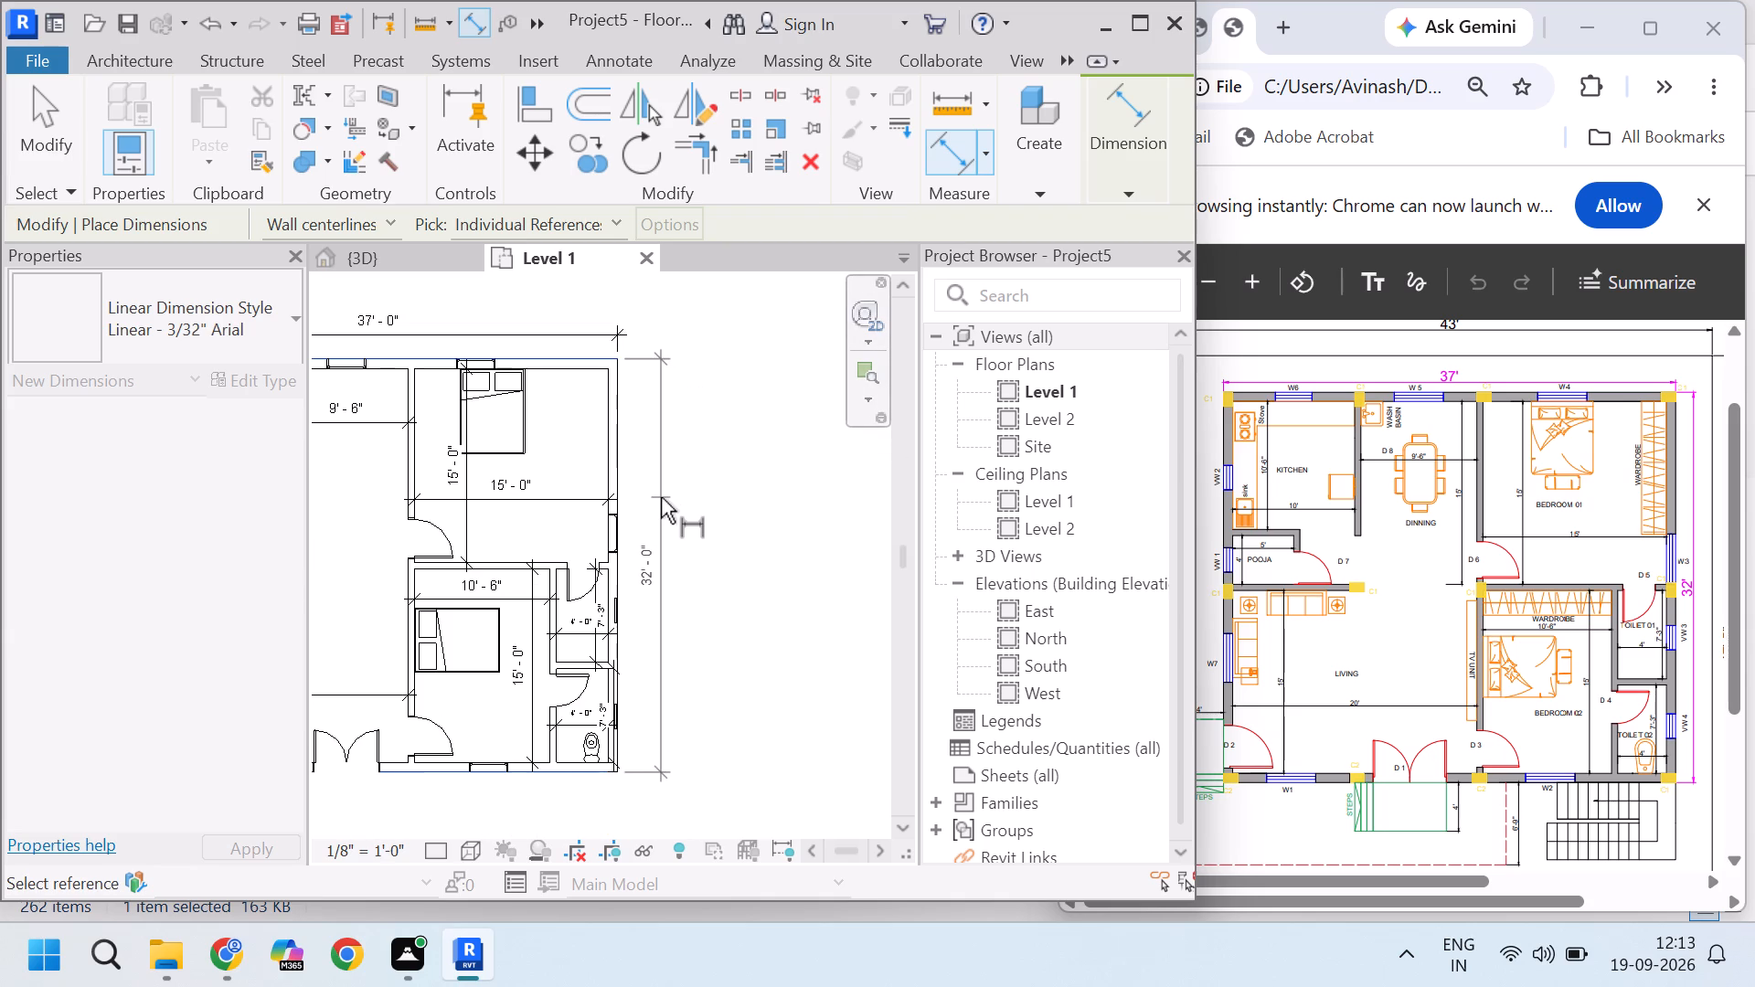
left_click(661, 497)
key("Escape")
key("Escape")
key("Escape")
key("Escape")
key("Escape")
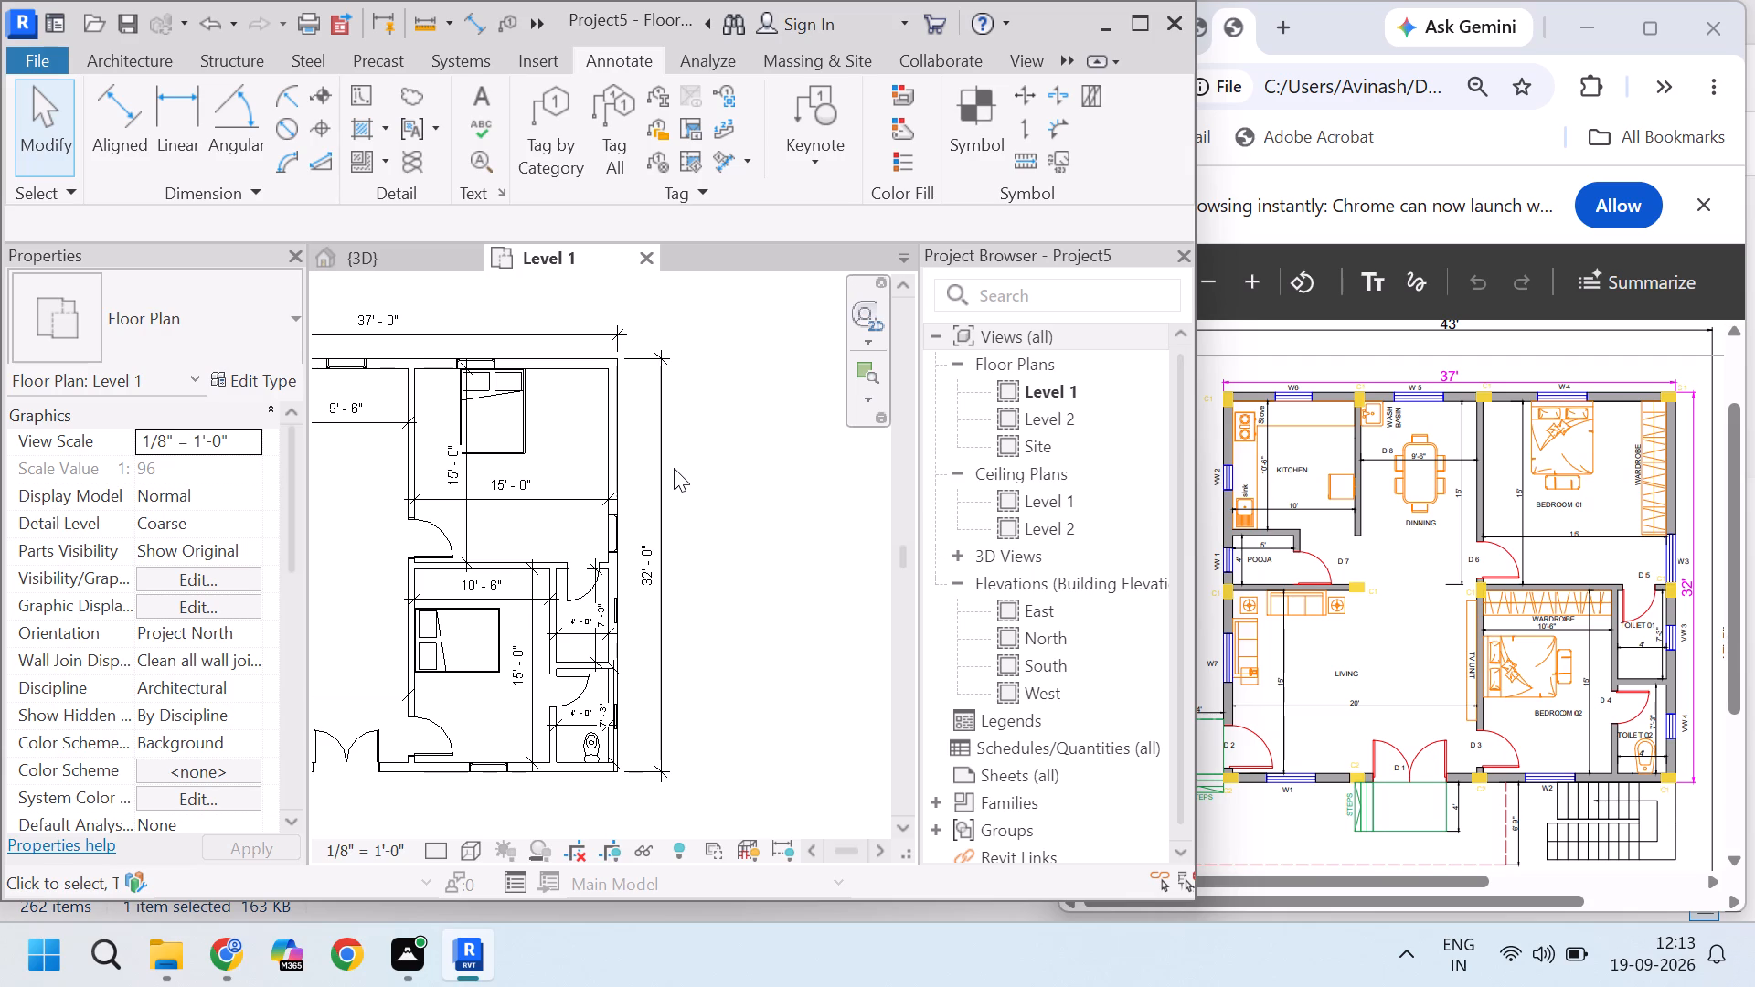
Add a text note reading DINNING in the dining area, below the 9' - 6" width dimension.
scroll(669, 458, "down", 2)
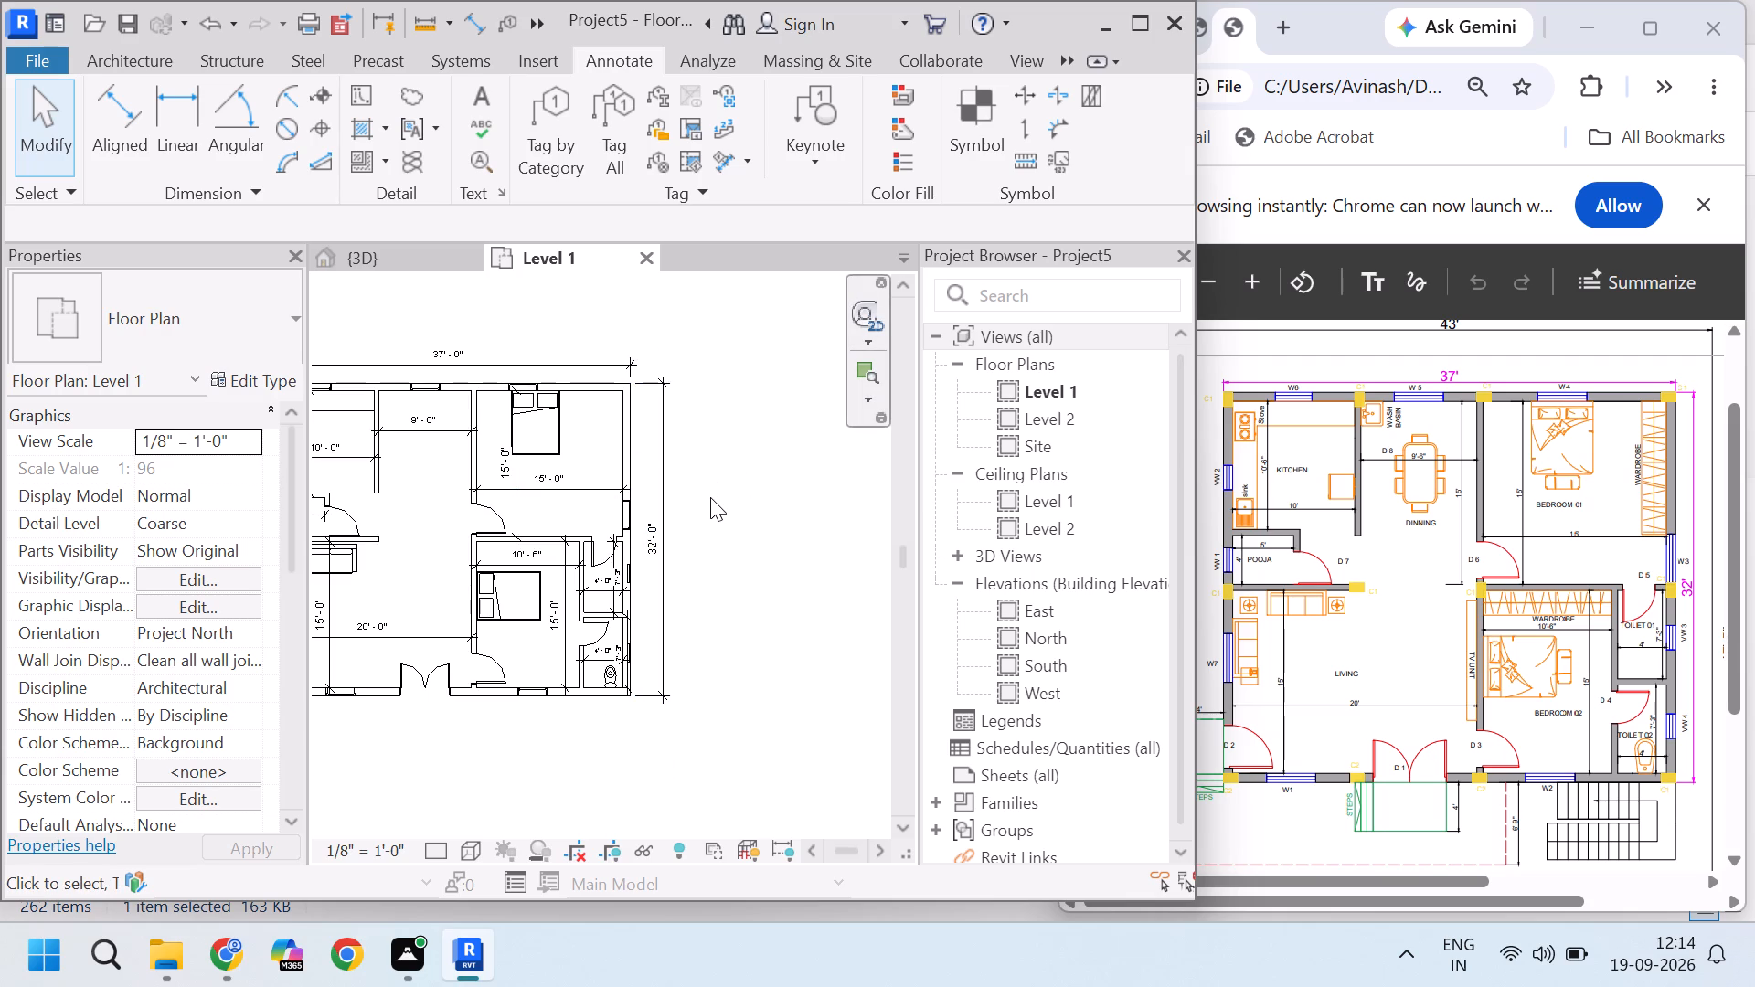
middle_click_drag(453, 488, 591, 488)
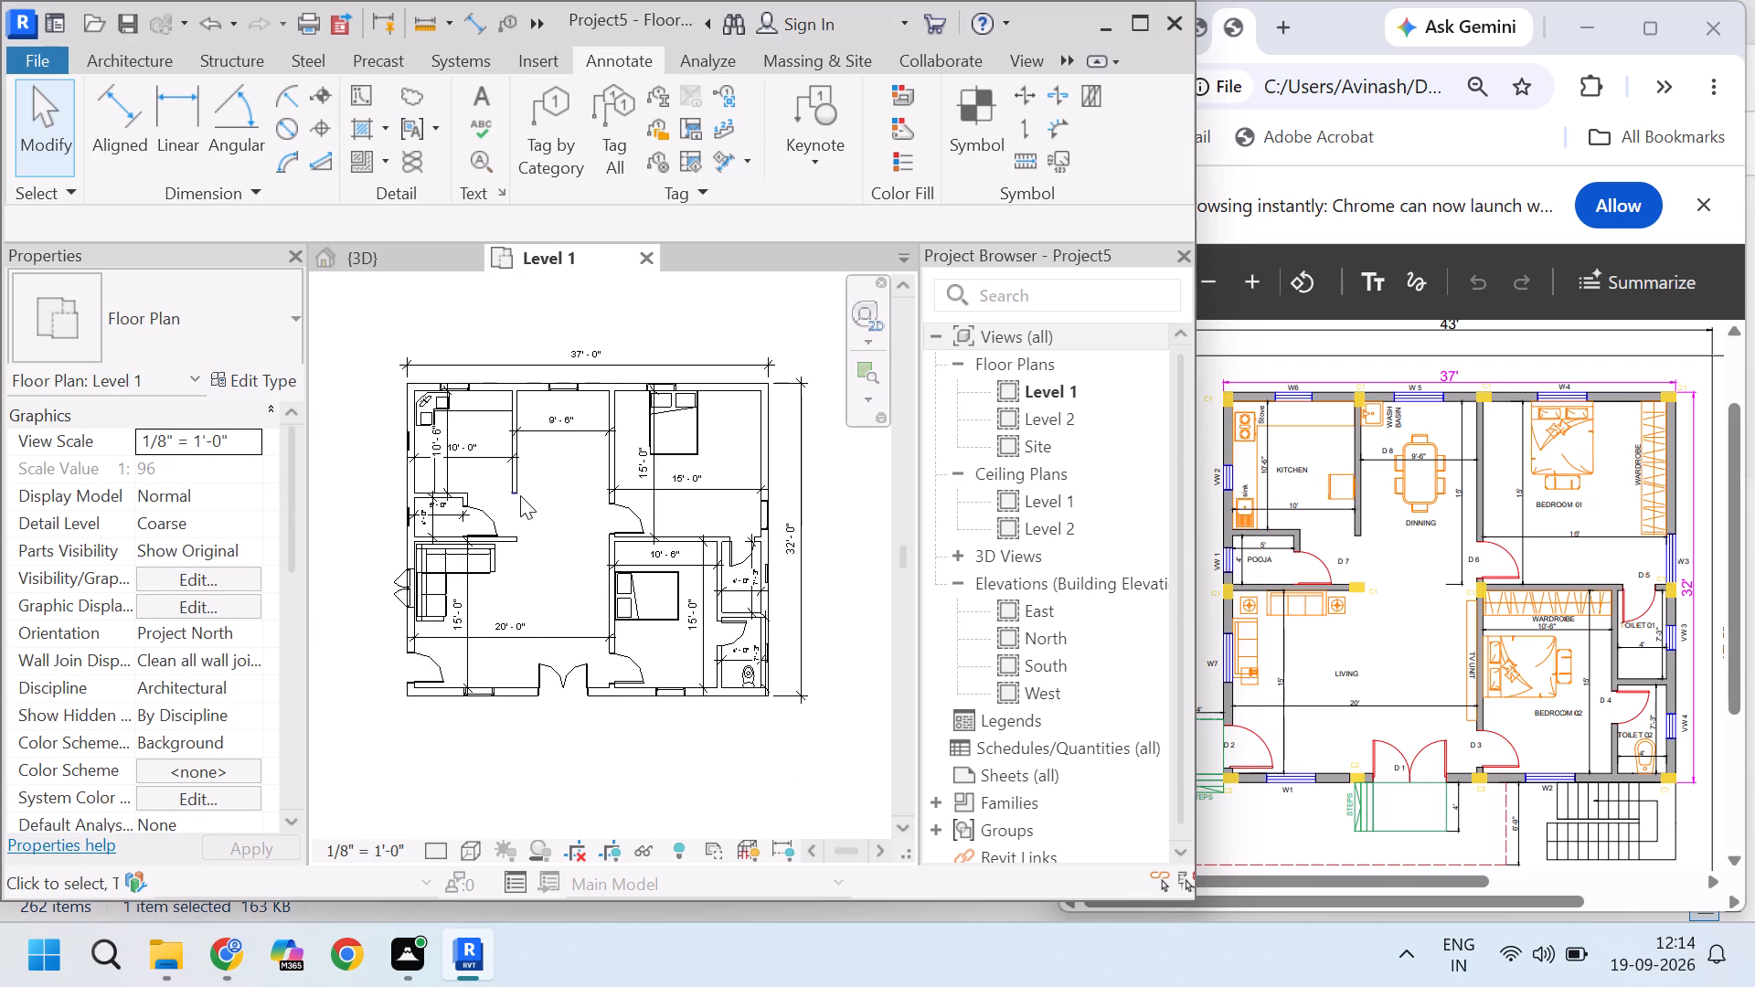
scroll(520, 495, "up", 2)
key("t")
key("x")
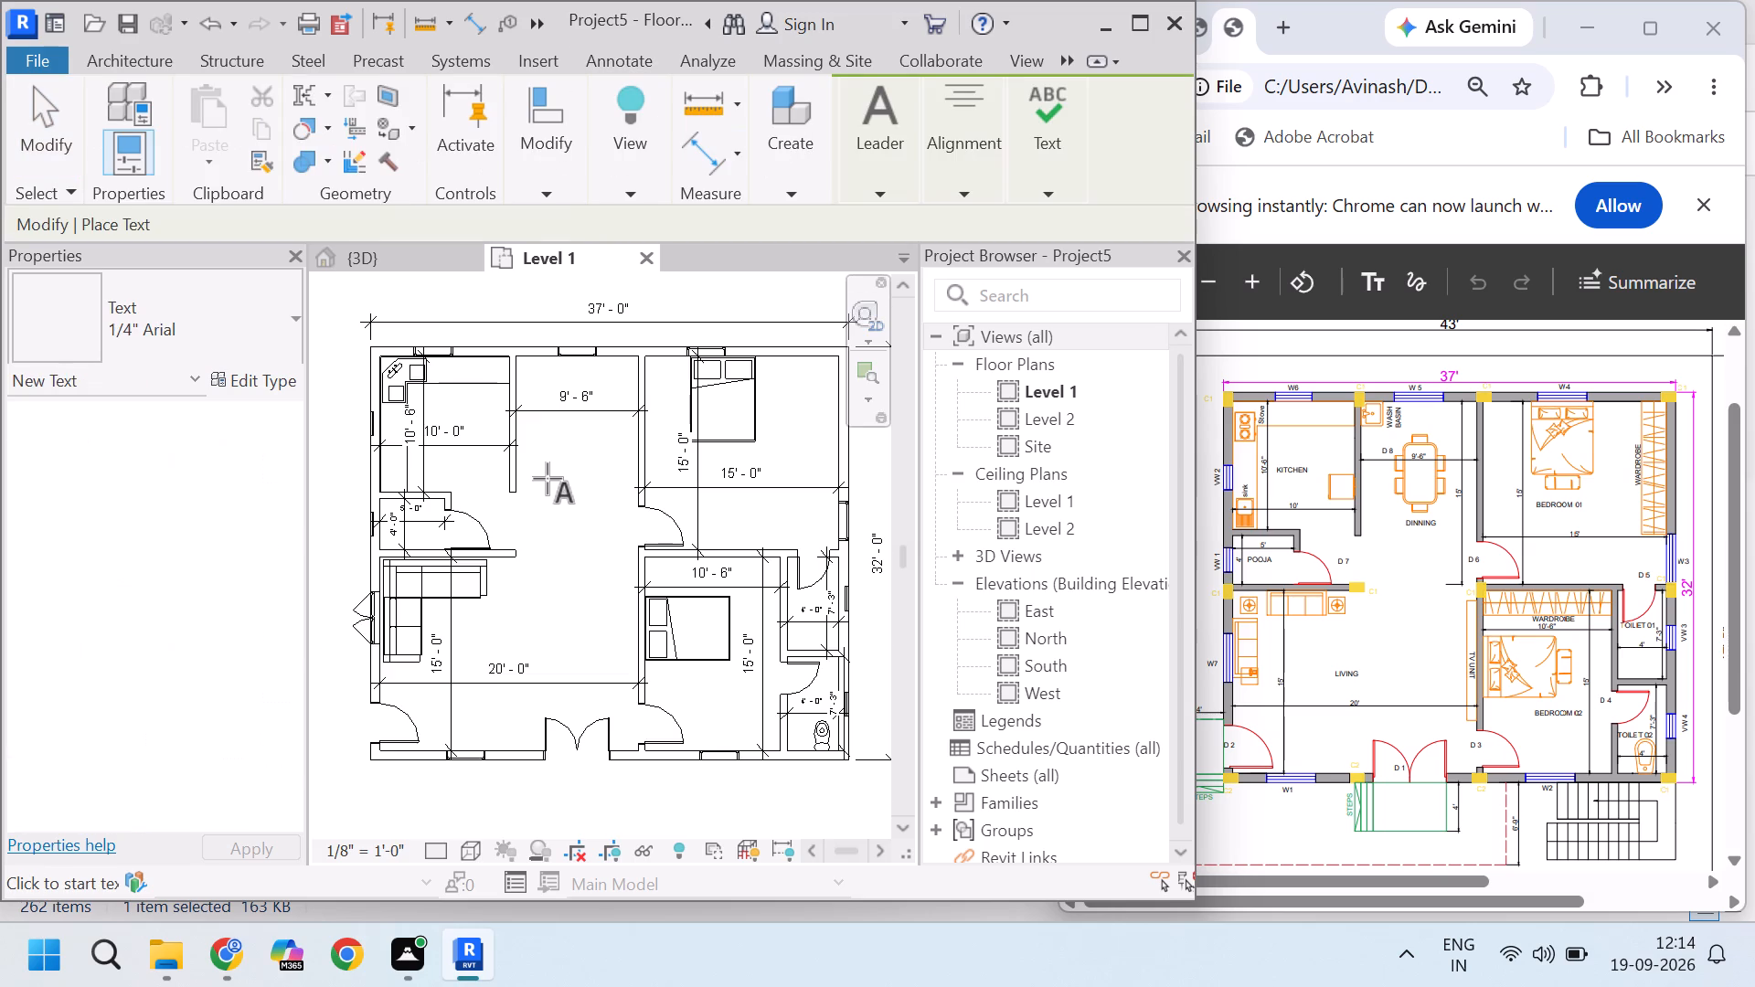
scroll(548, 478, "up", 4)
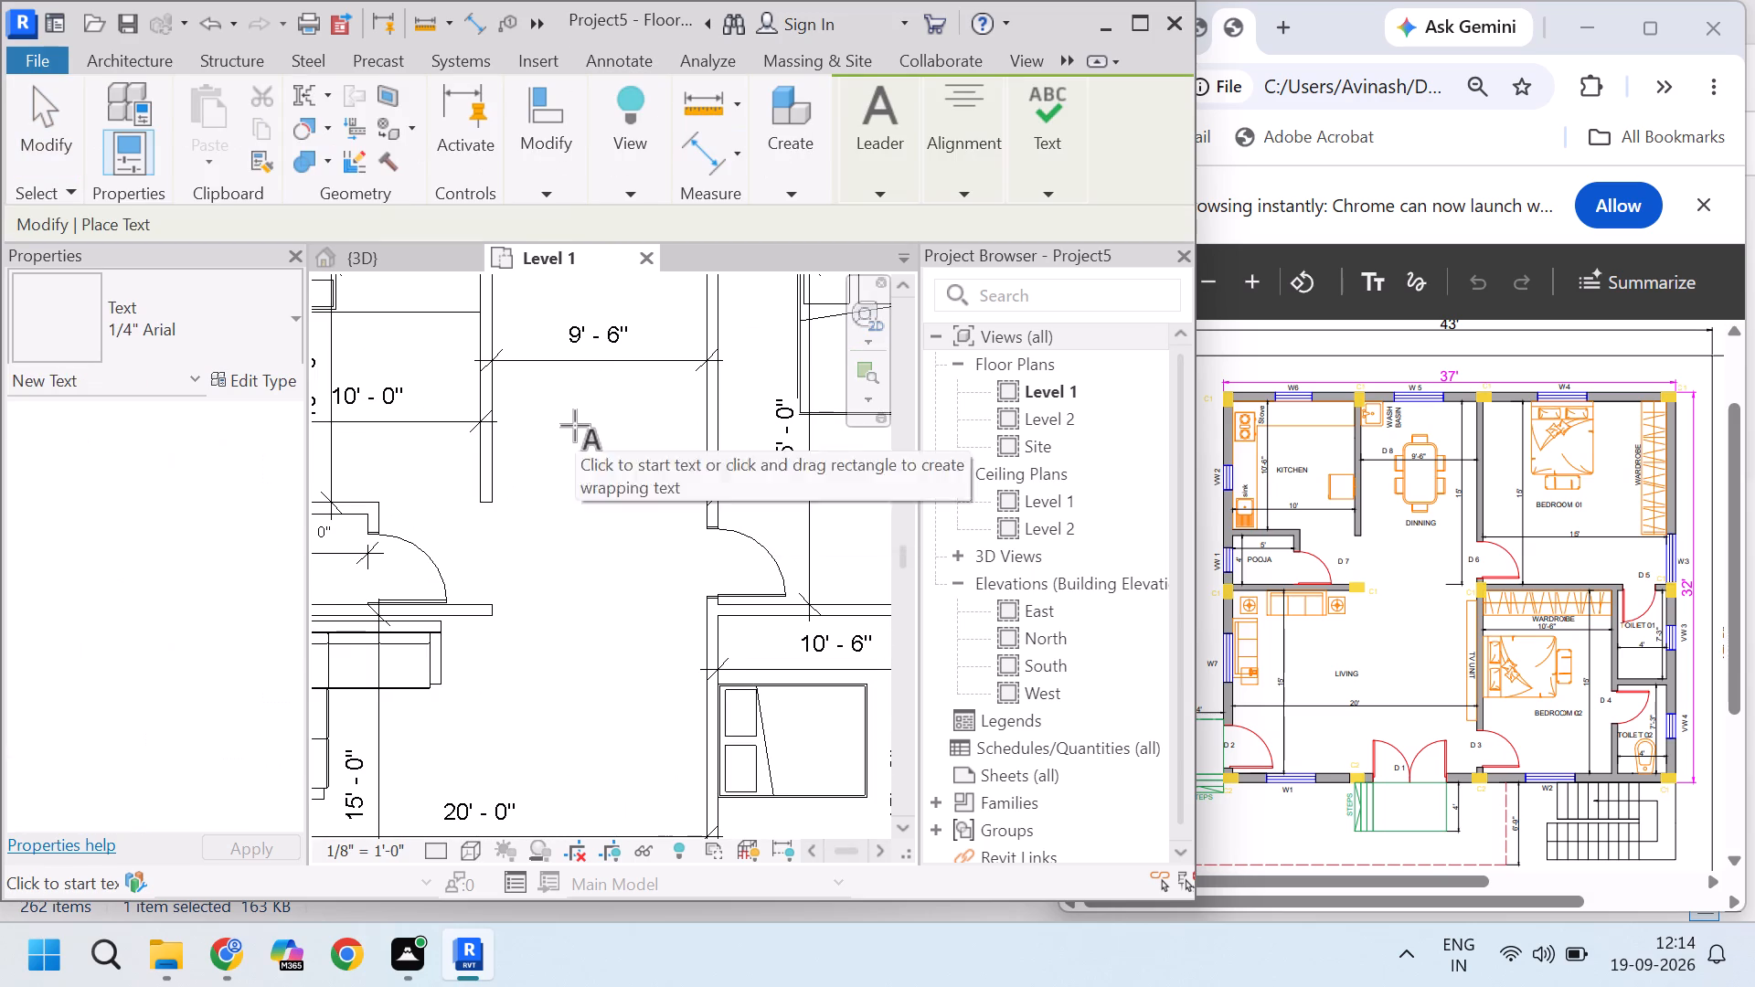
left_click(563, 425)
key("d")
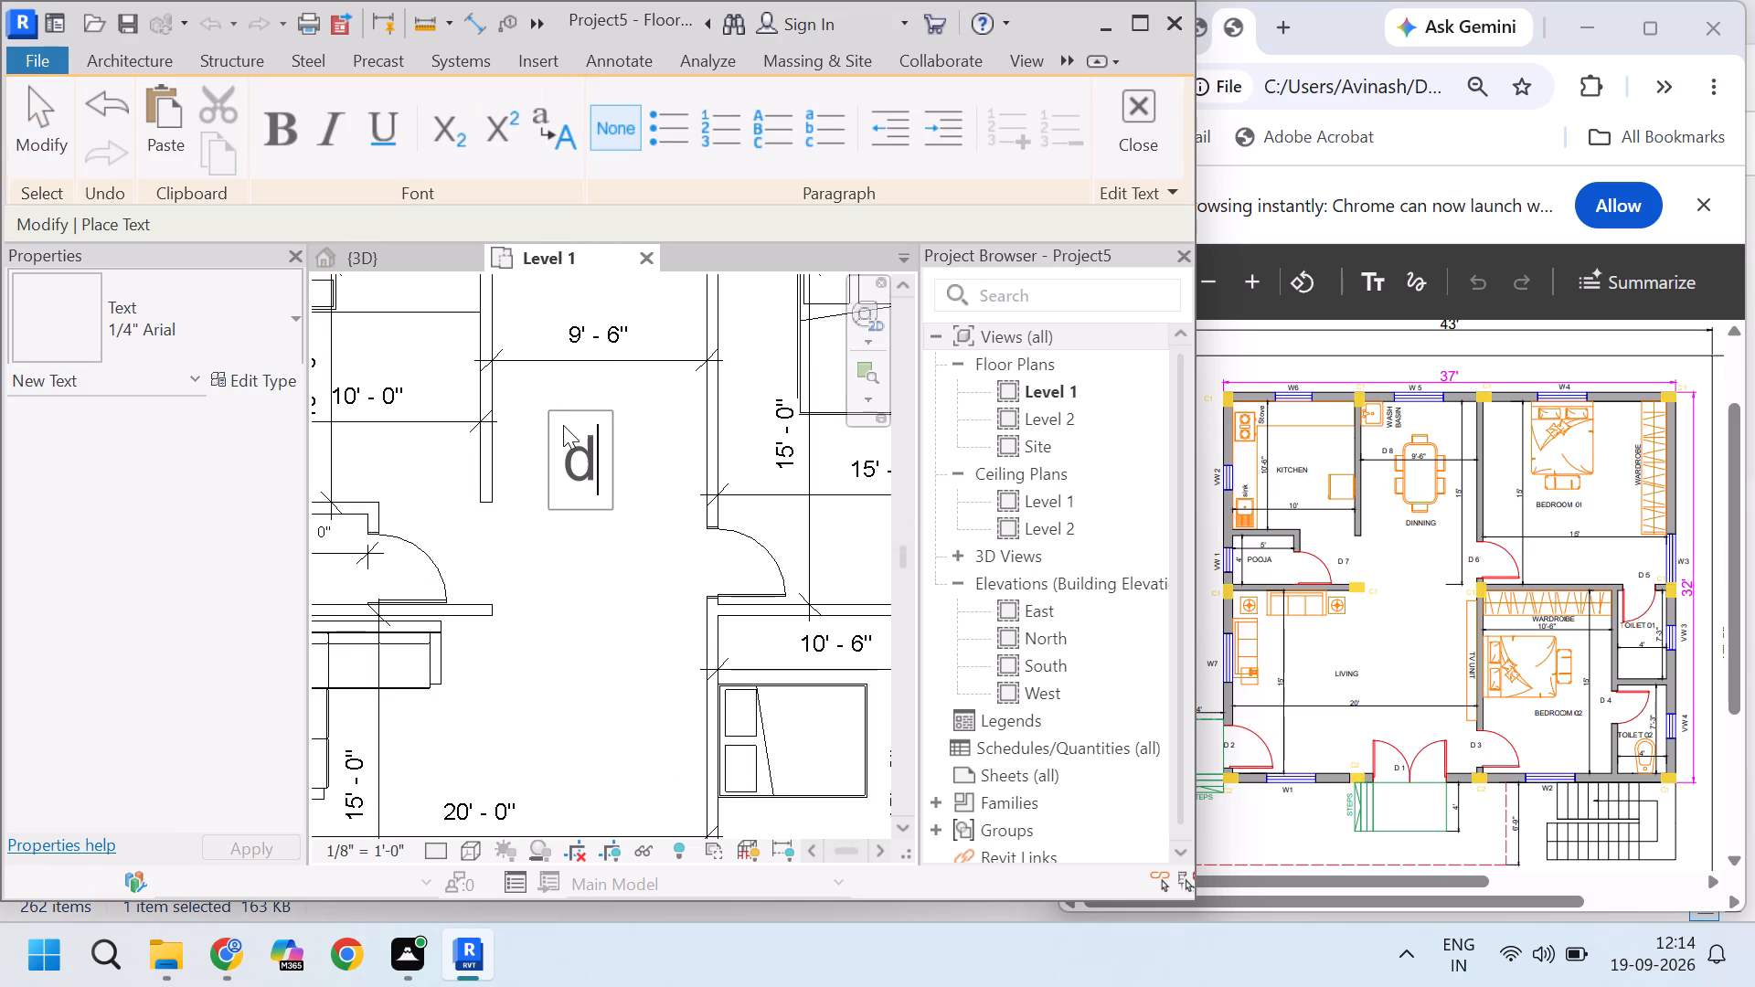
key("BackSpace")
key("shift+s")
key("shift+BackSpace")
key("shift+d")
type("INNING")
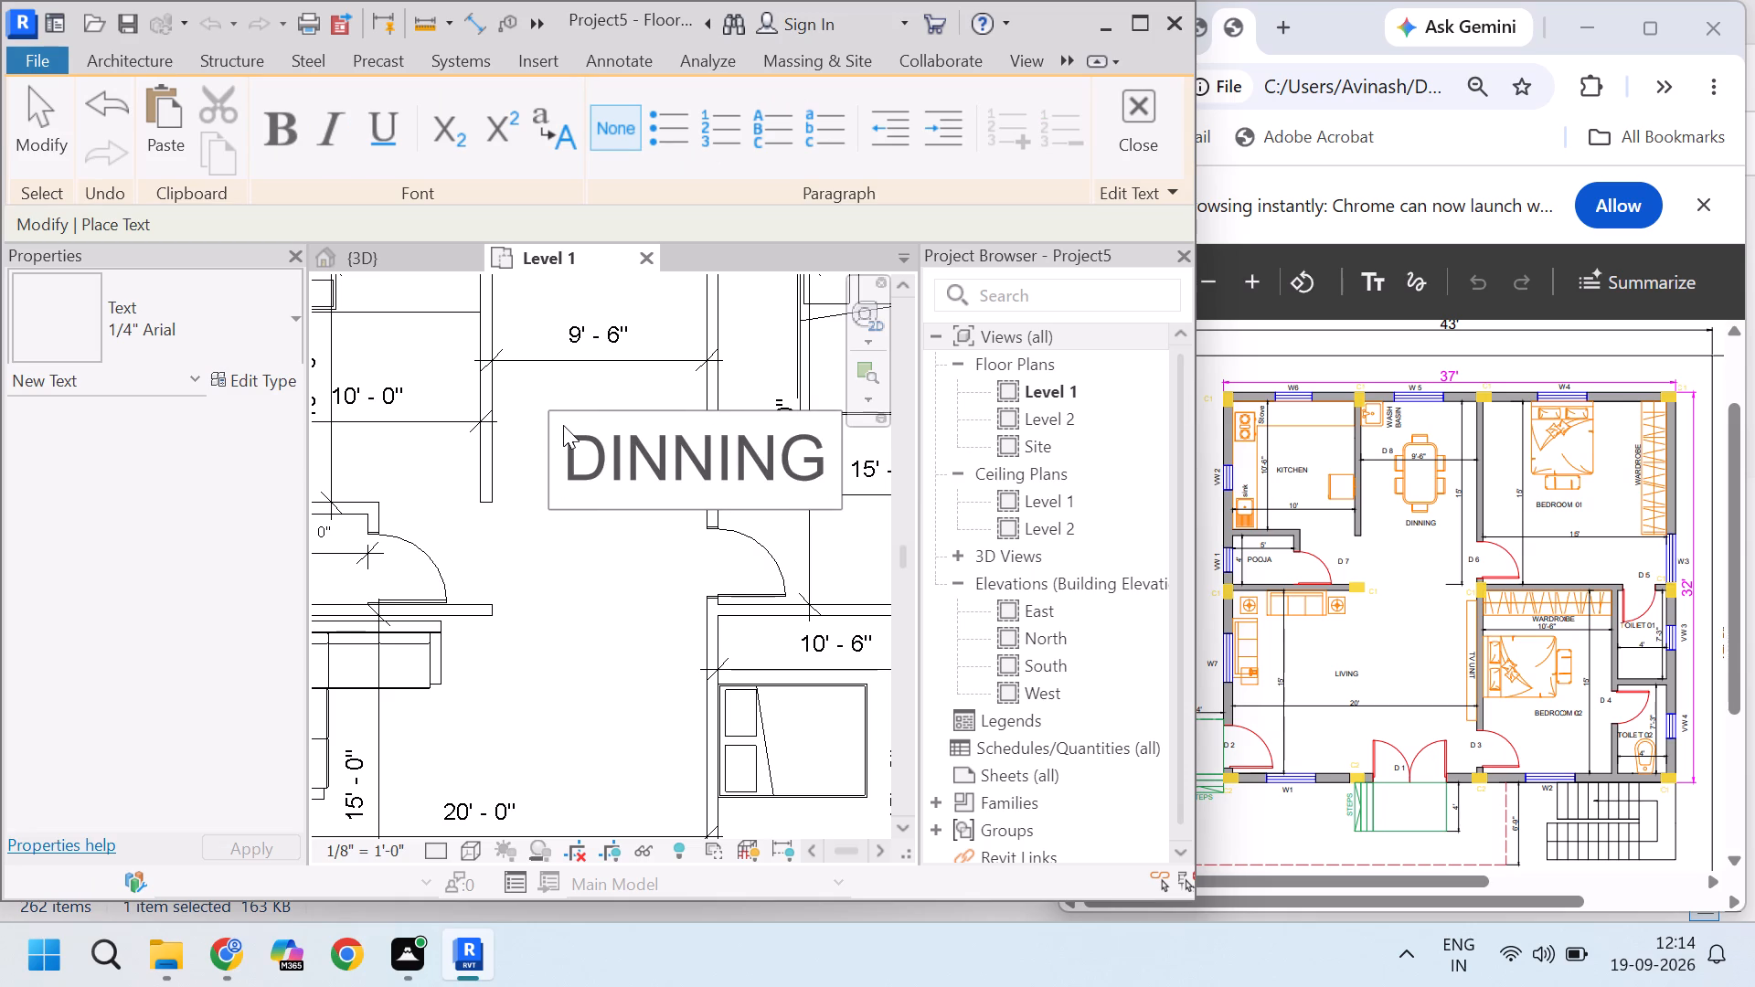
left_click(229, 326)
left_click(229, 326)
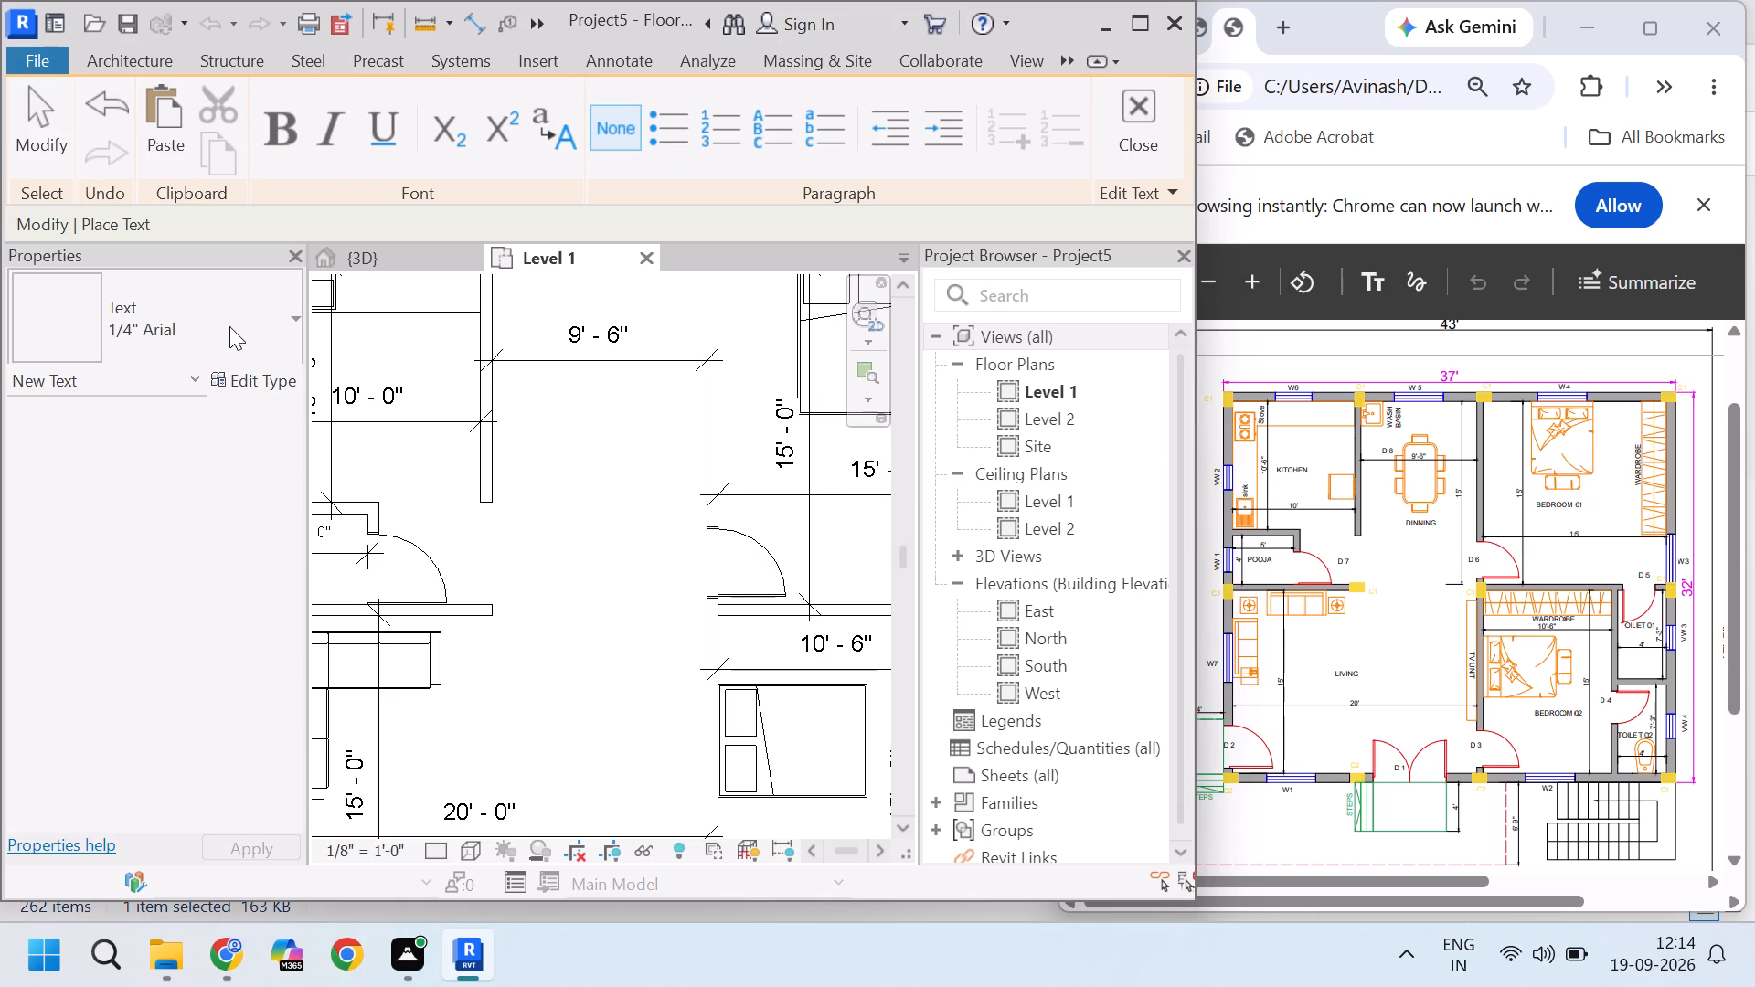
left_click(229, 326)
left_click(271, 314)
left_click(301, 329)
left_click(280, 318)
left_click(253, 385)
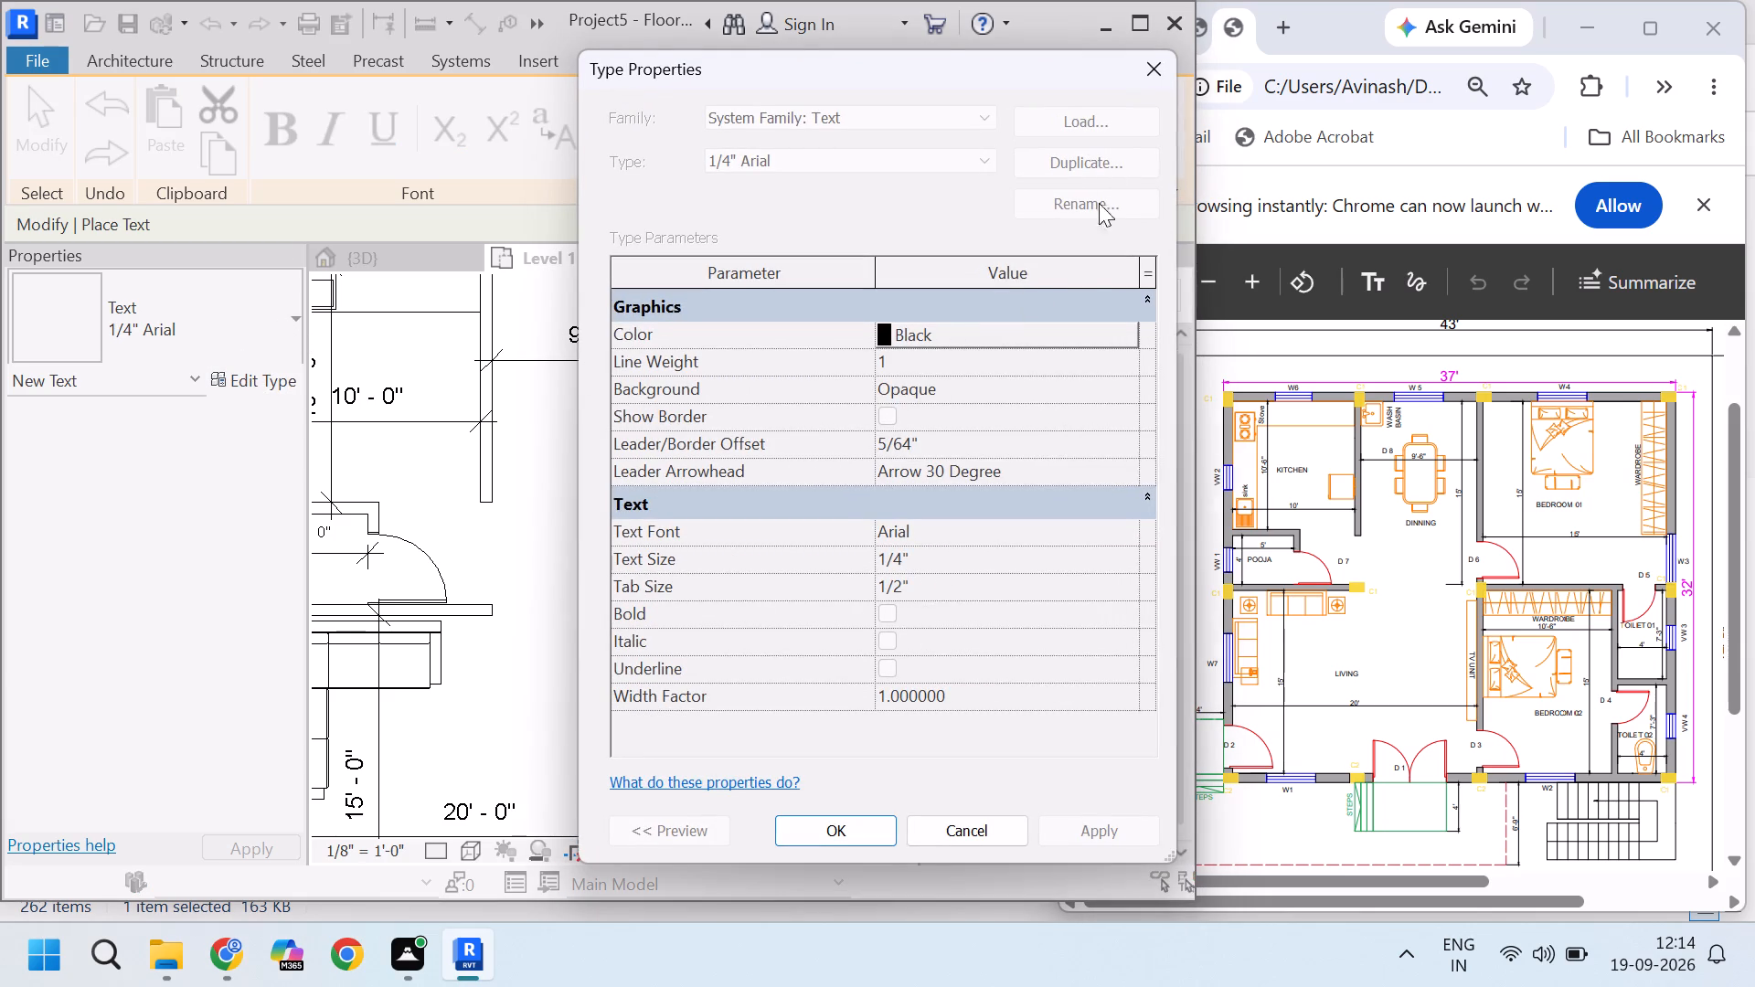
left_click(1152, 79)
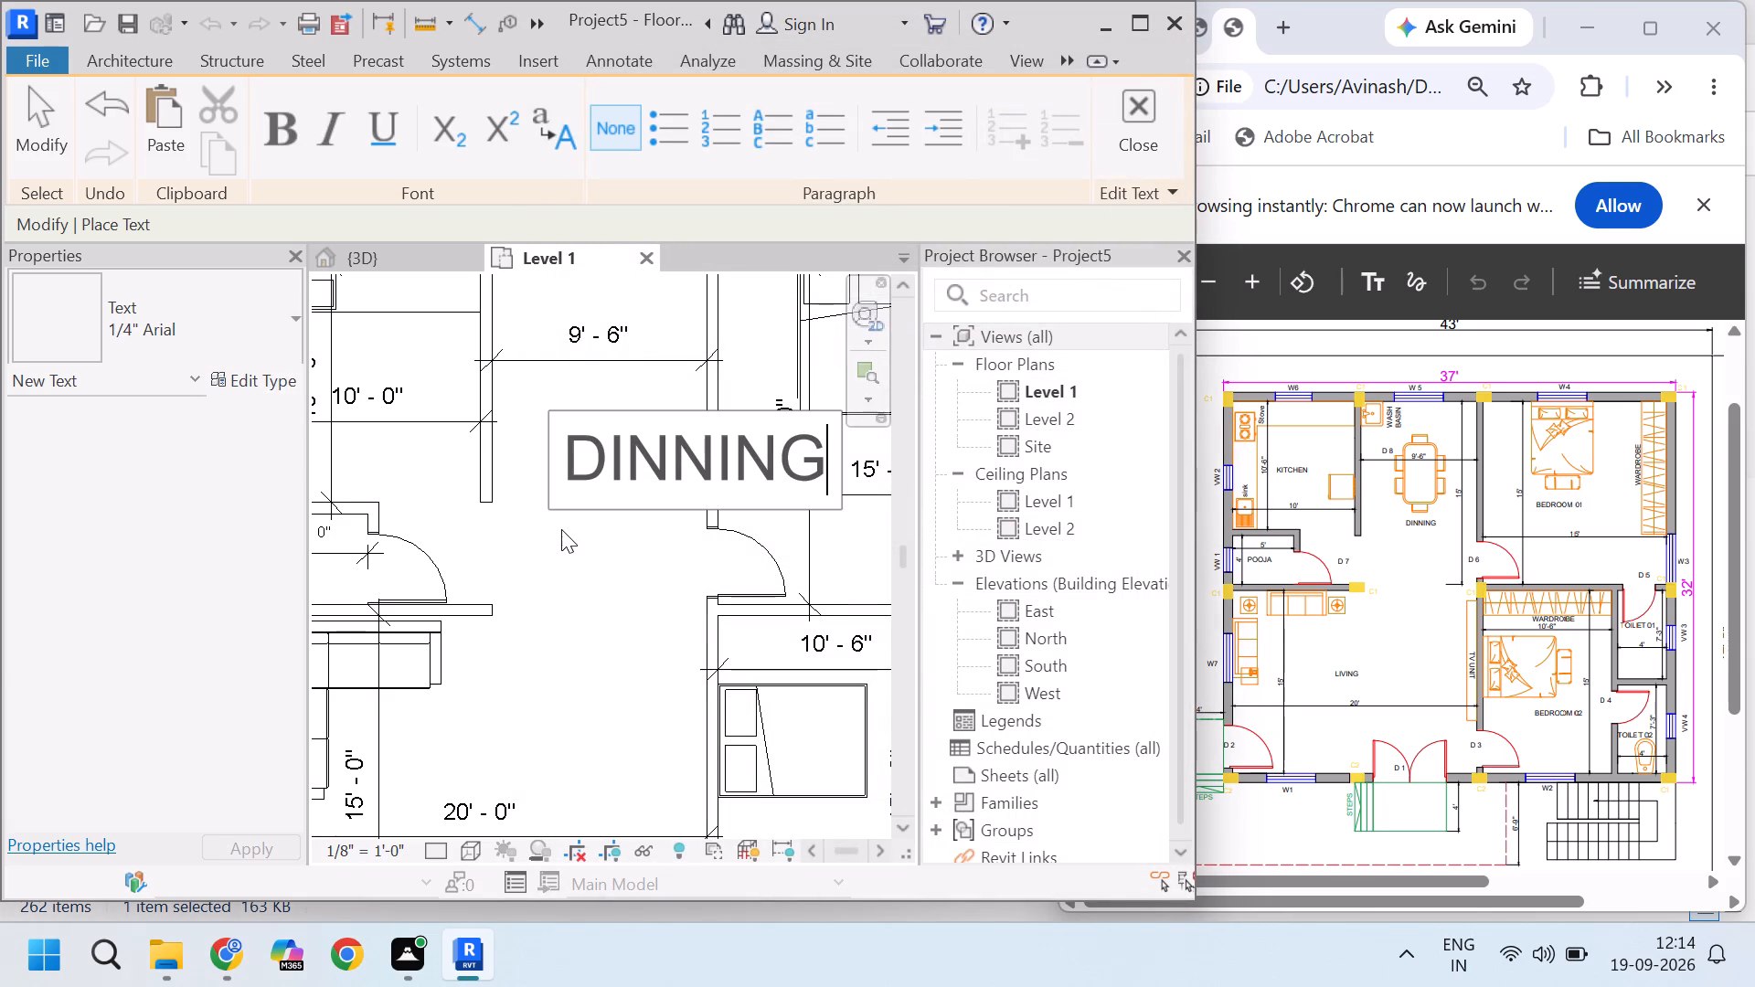
Finish editing the DINNING text note and change its type to 3/32" Arial.
left_click(569, 538)
key("Return")
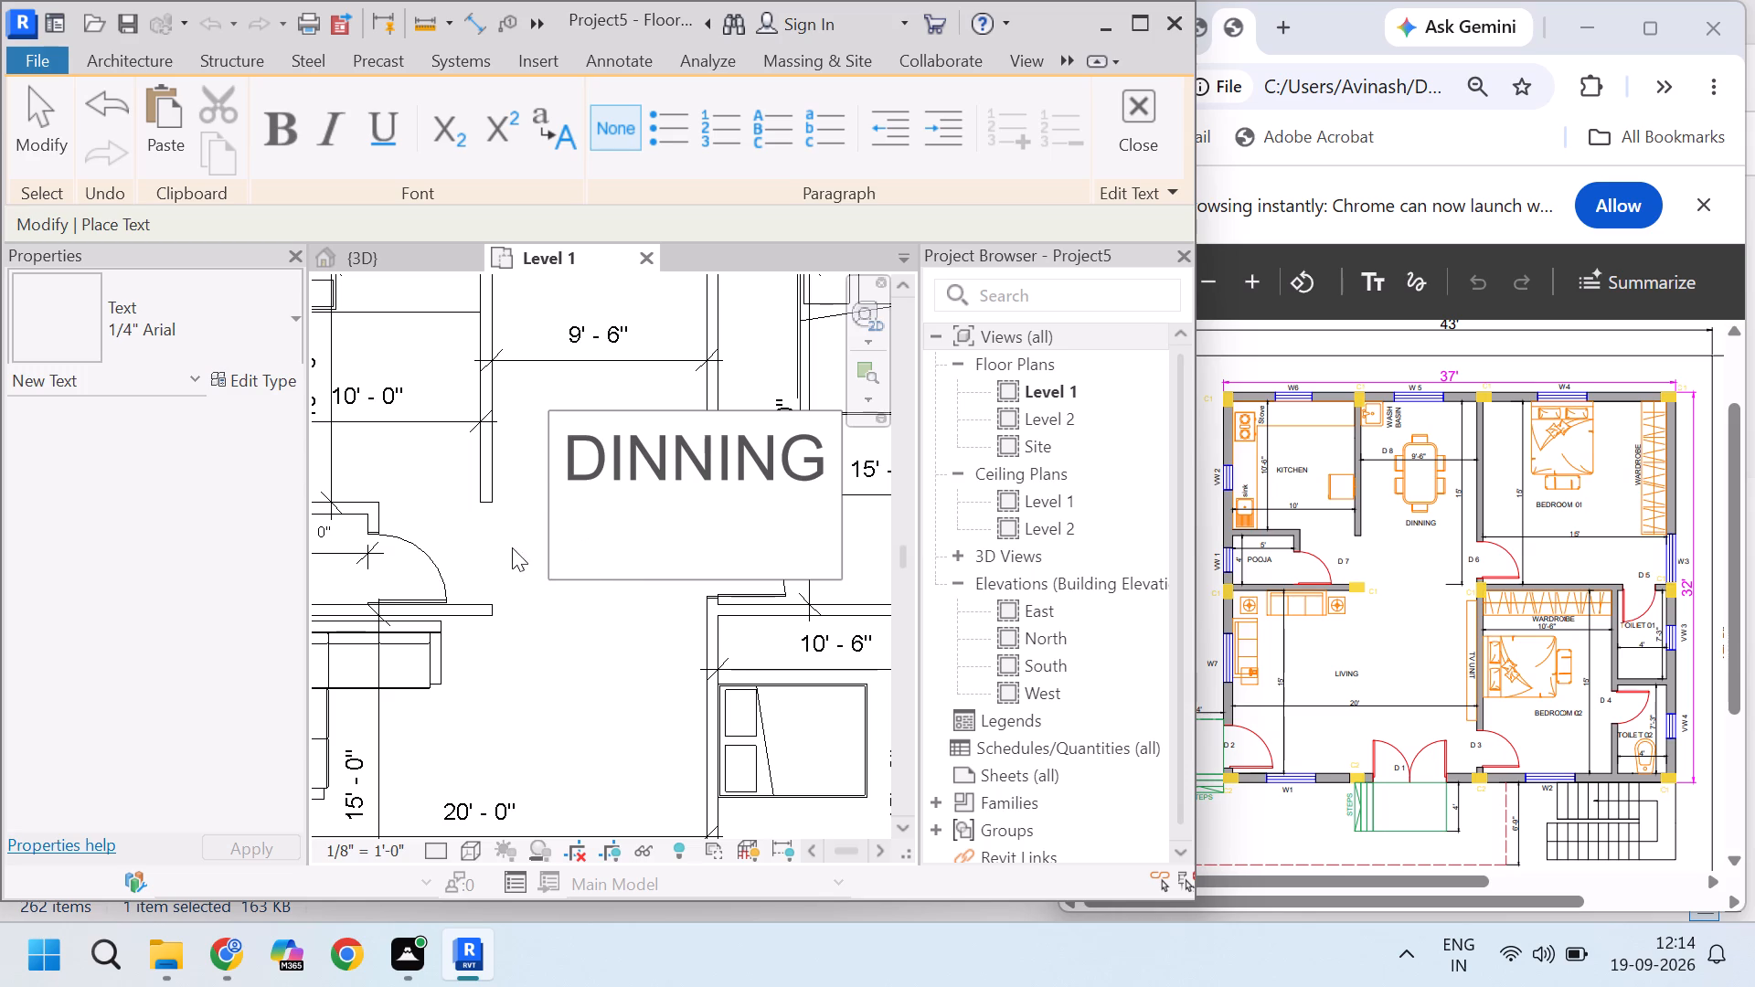
double_click(512, 547)
key("Escape")
key("Escape")
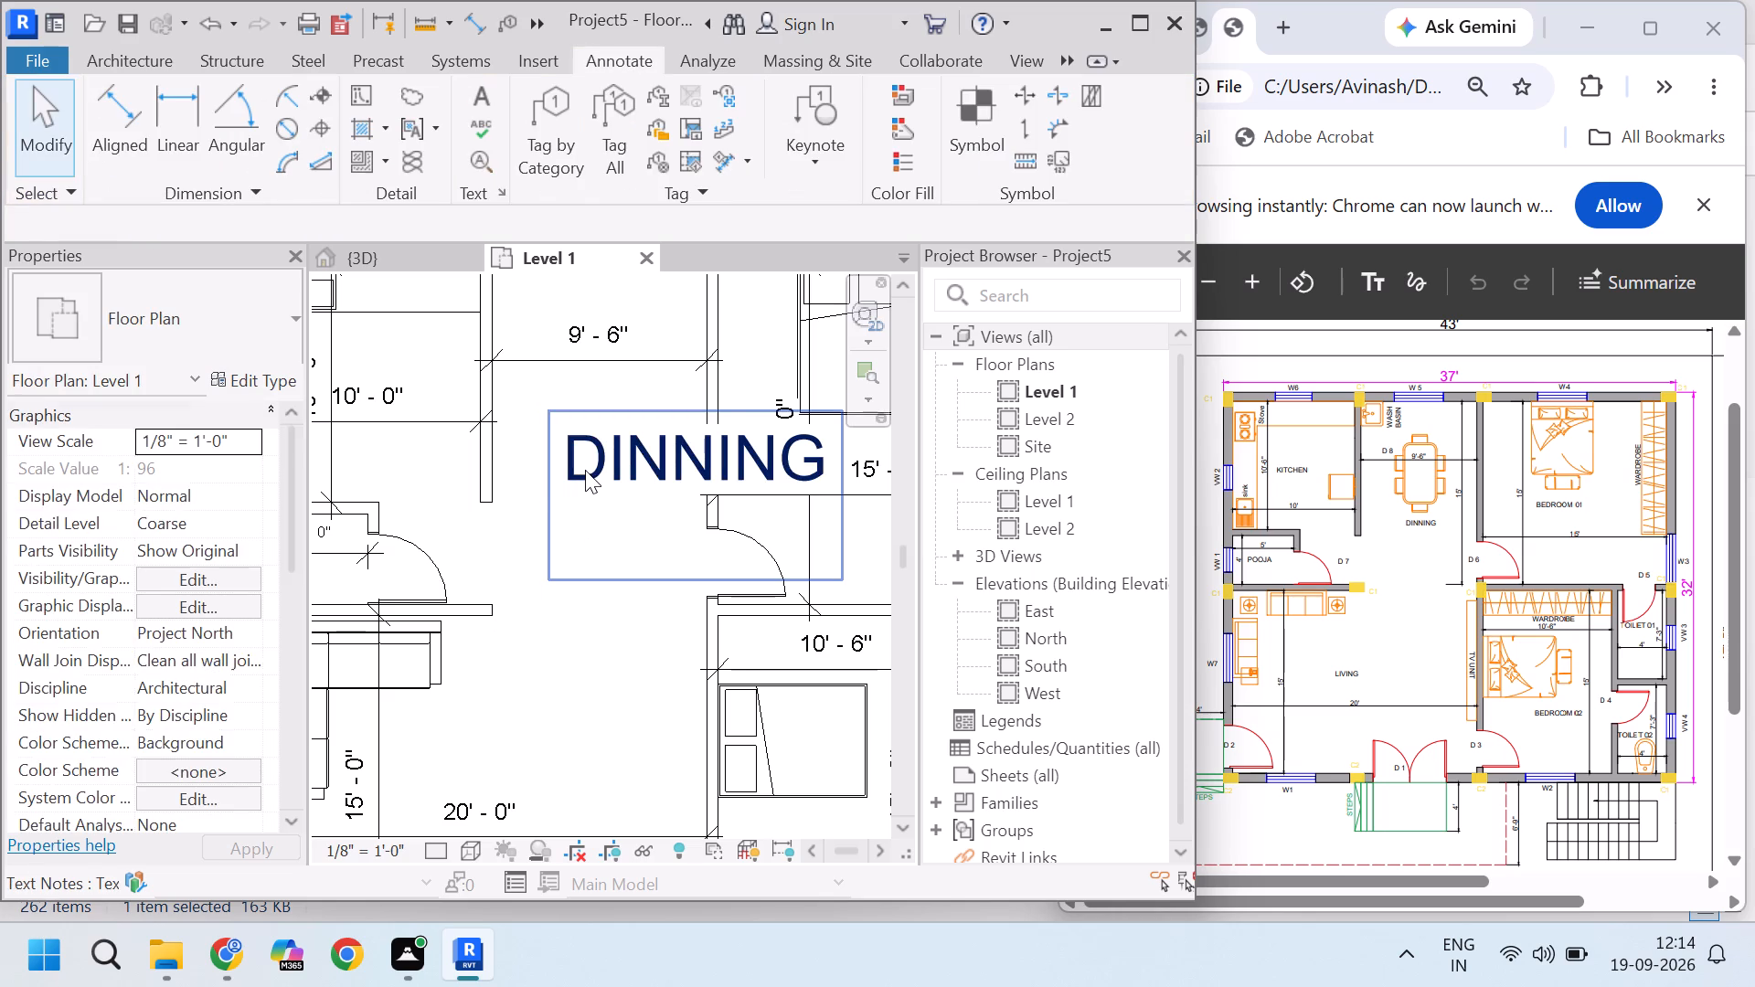
left_click(585, 470)
scroll(494, 493, "down", 3)
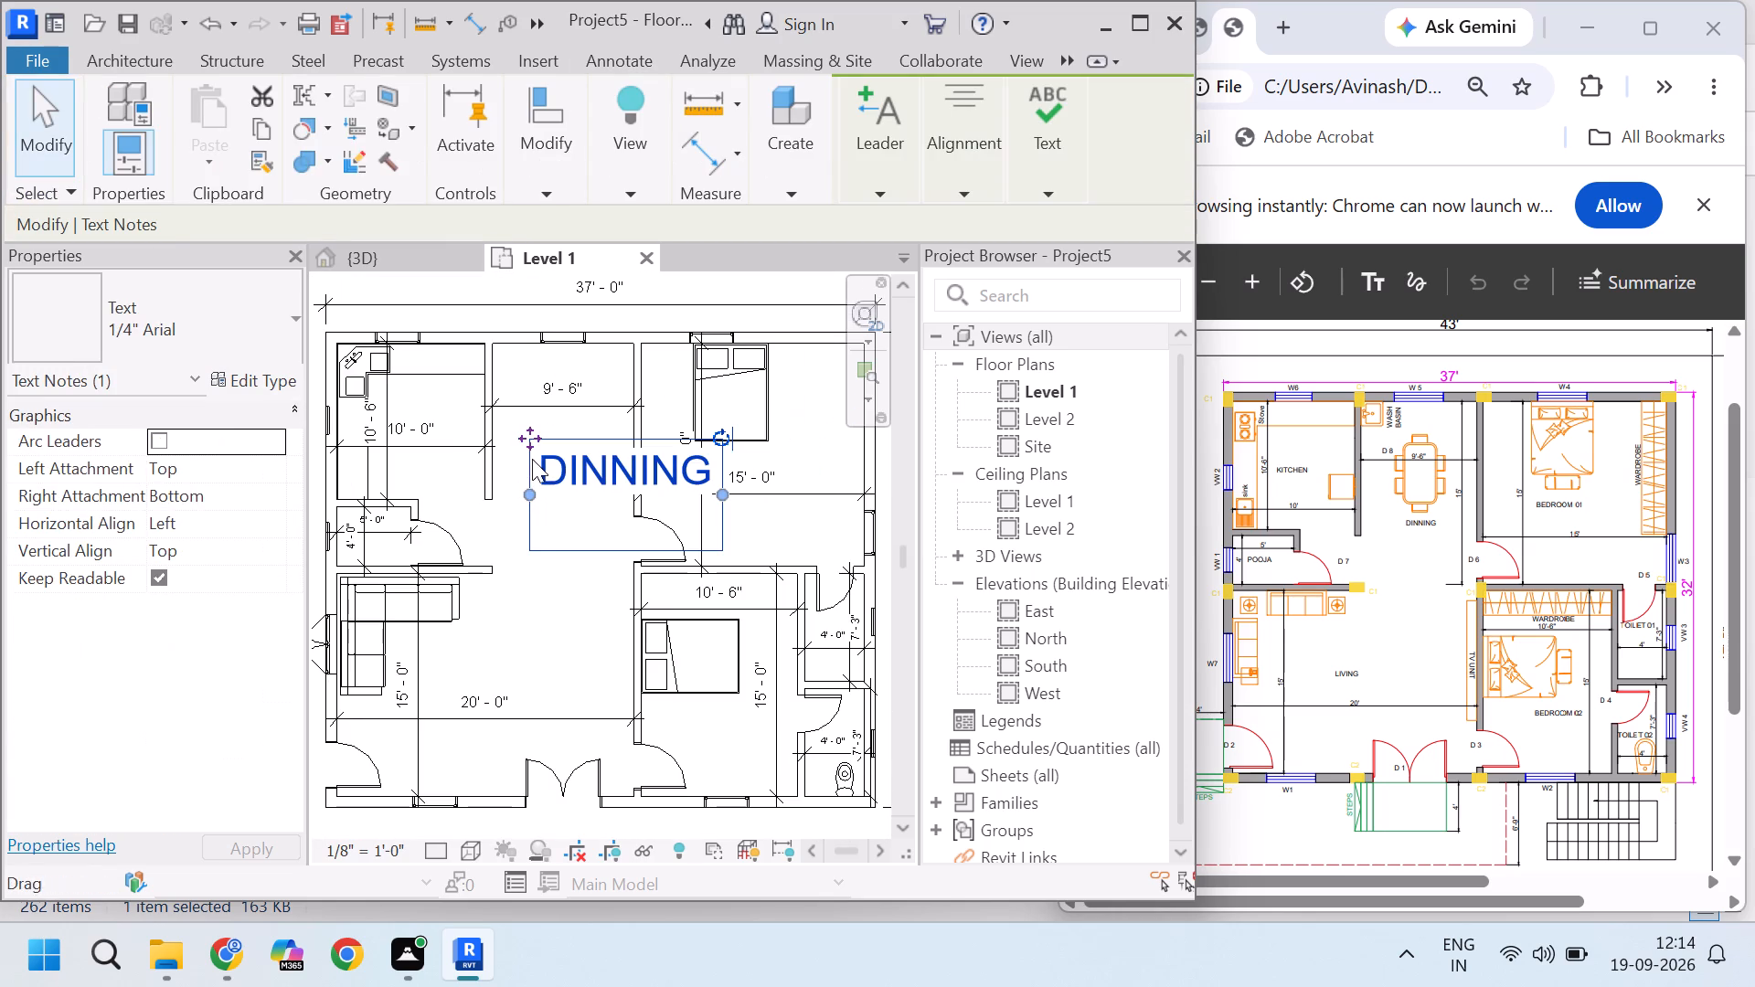
left_click(232, 325)
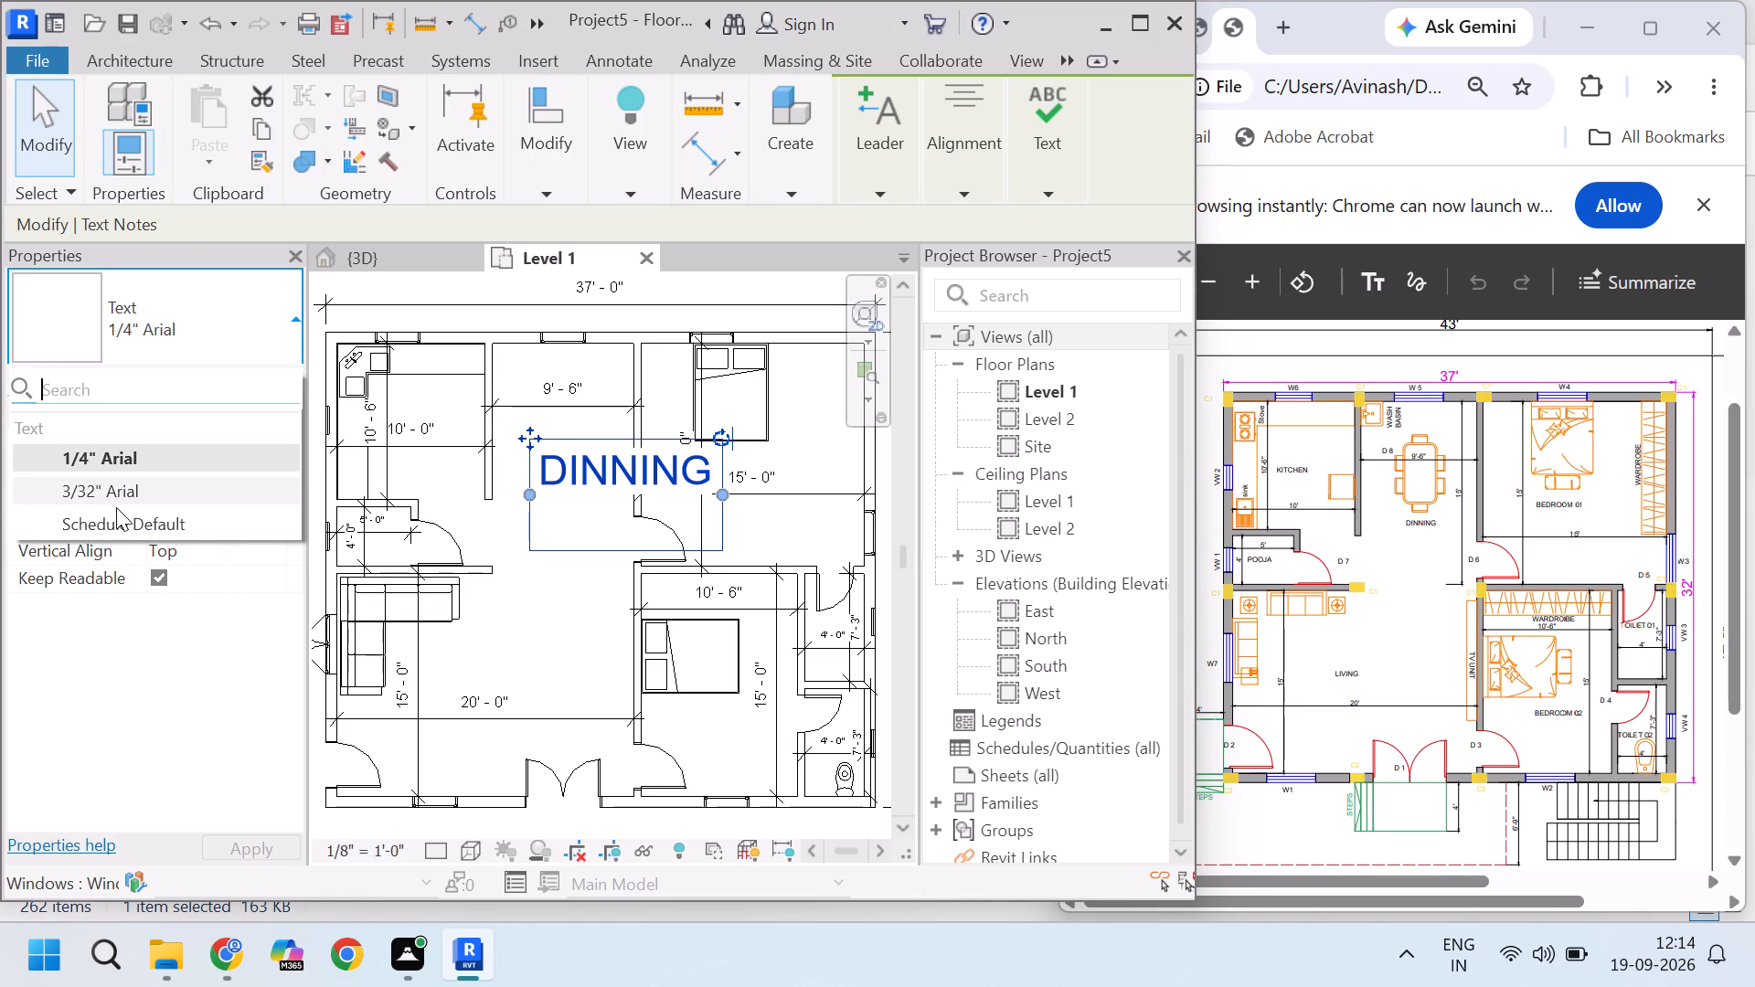
left_click(125, 497)
key("Escape")
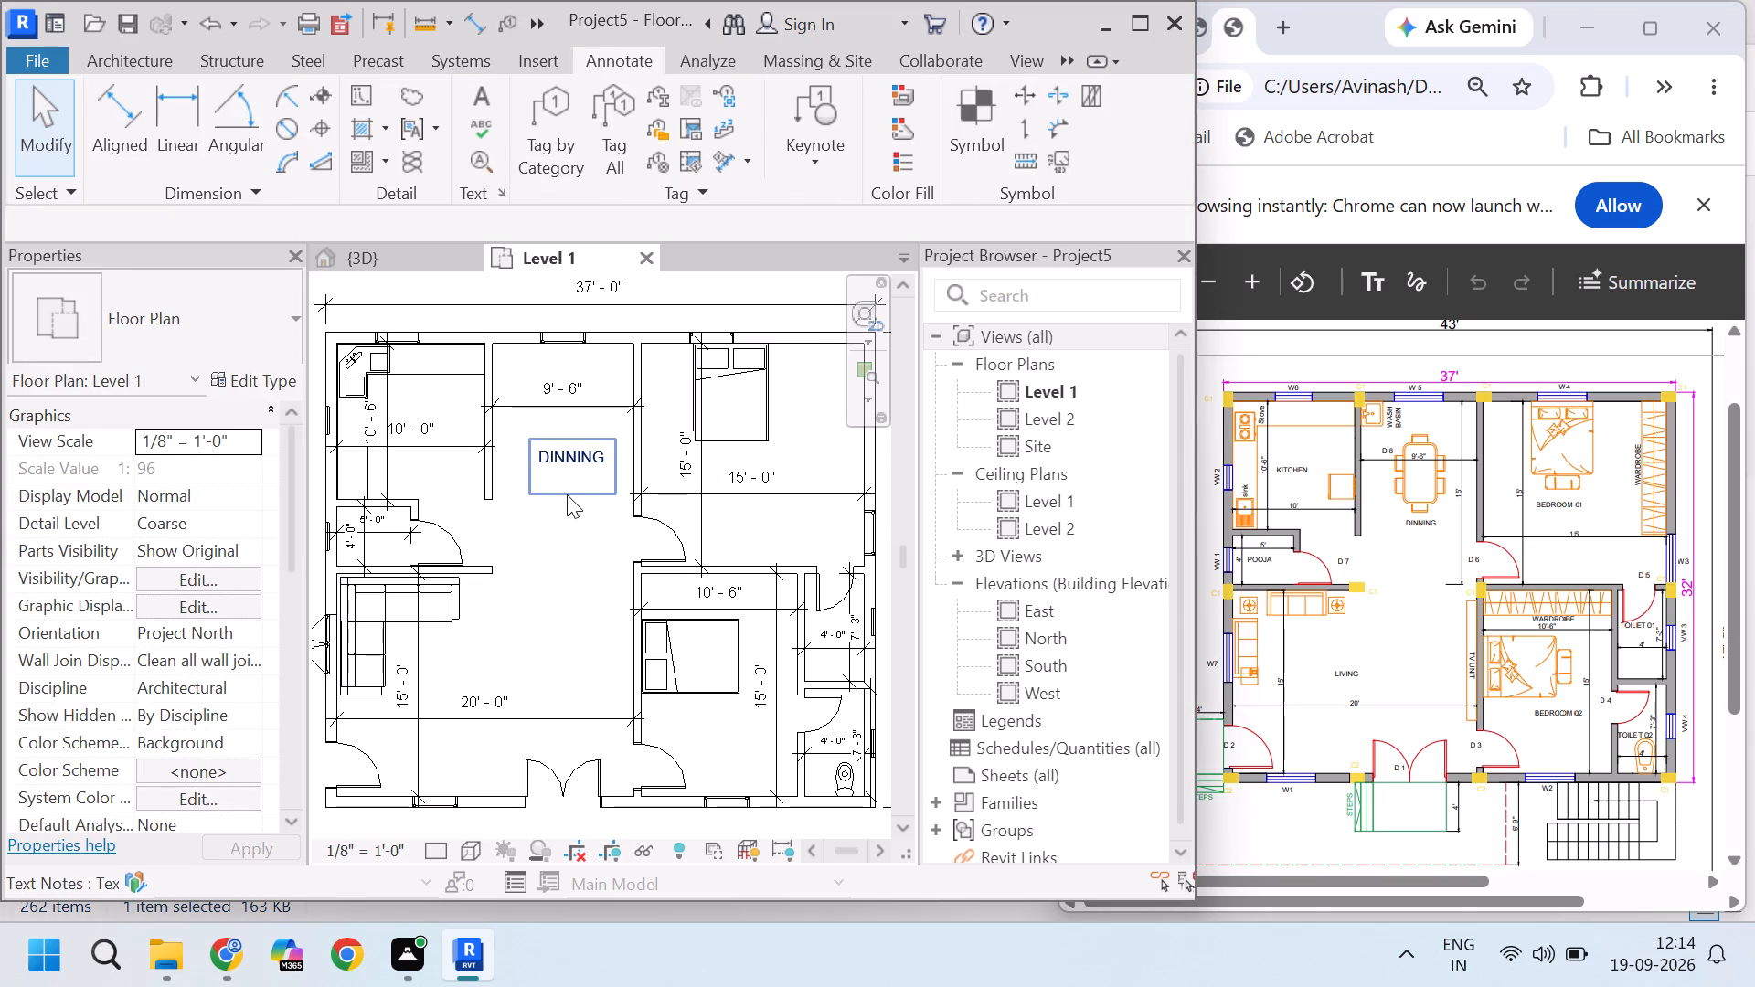
Remove the empty second line from the DINNING text note.
left_click(580, 485)
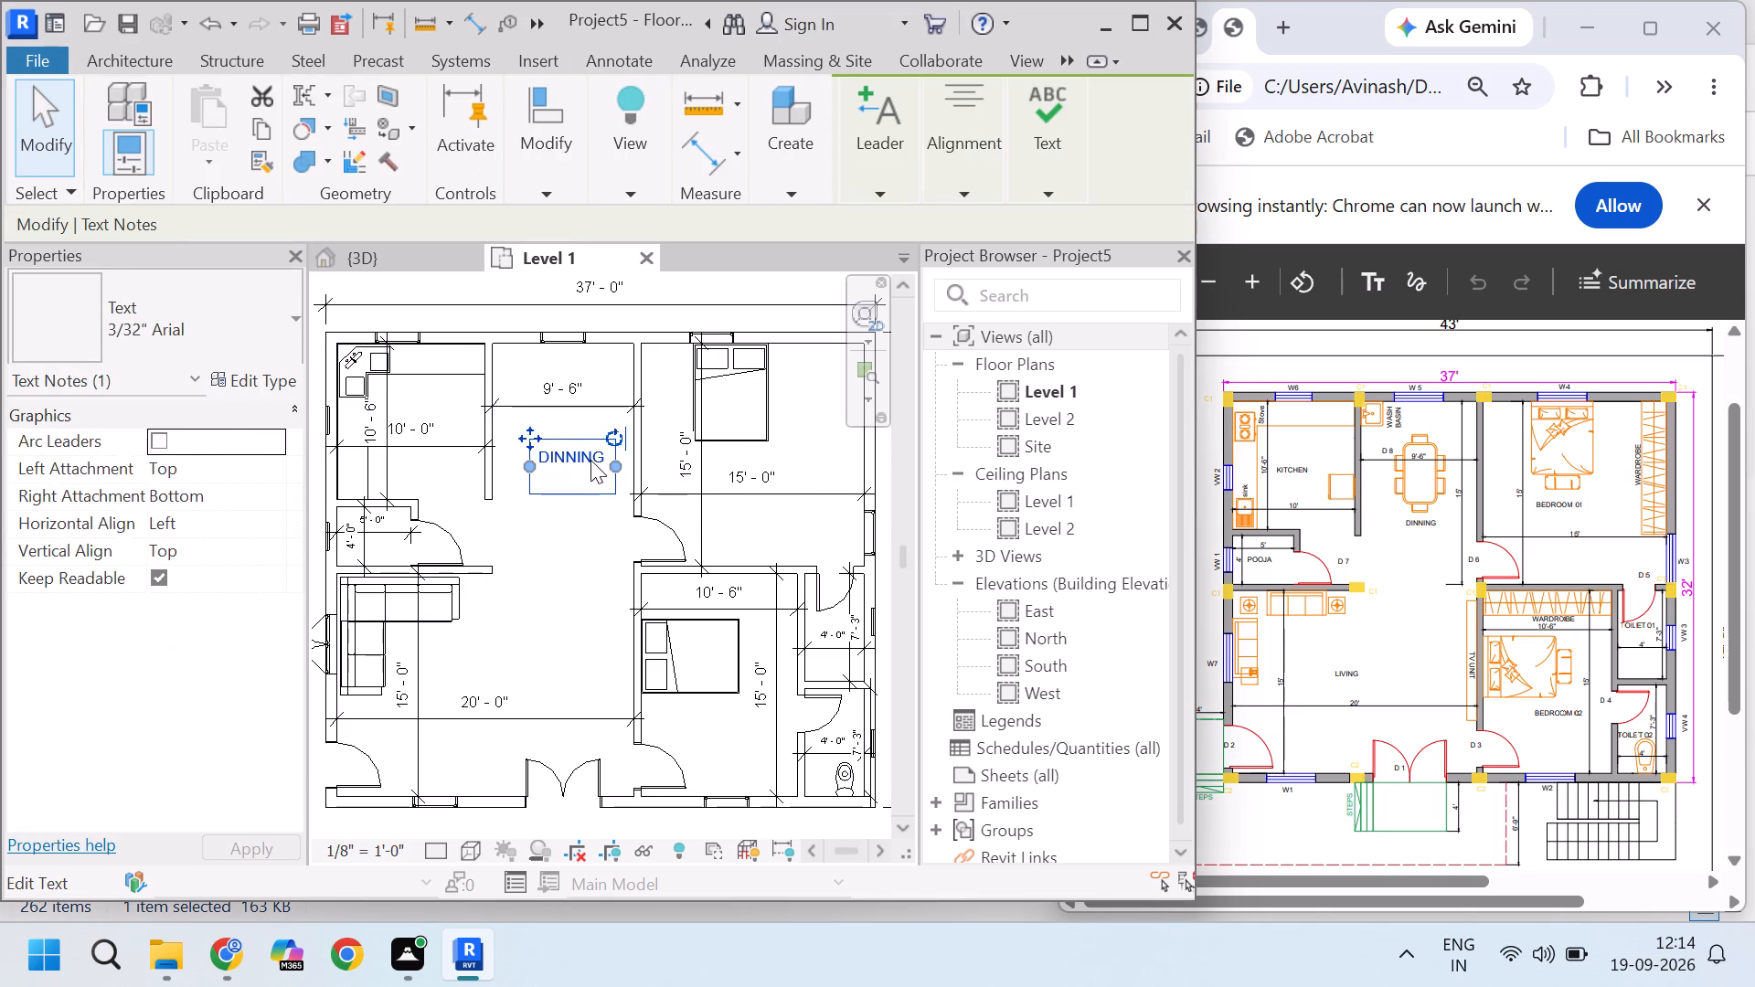
double_click(590, 460)
left_click(598, 471)
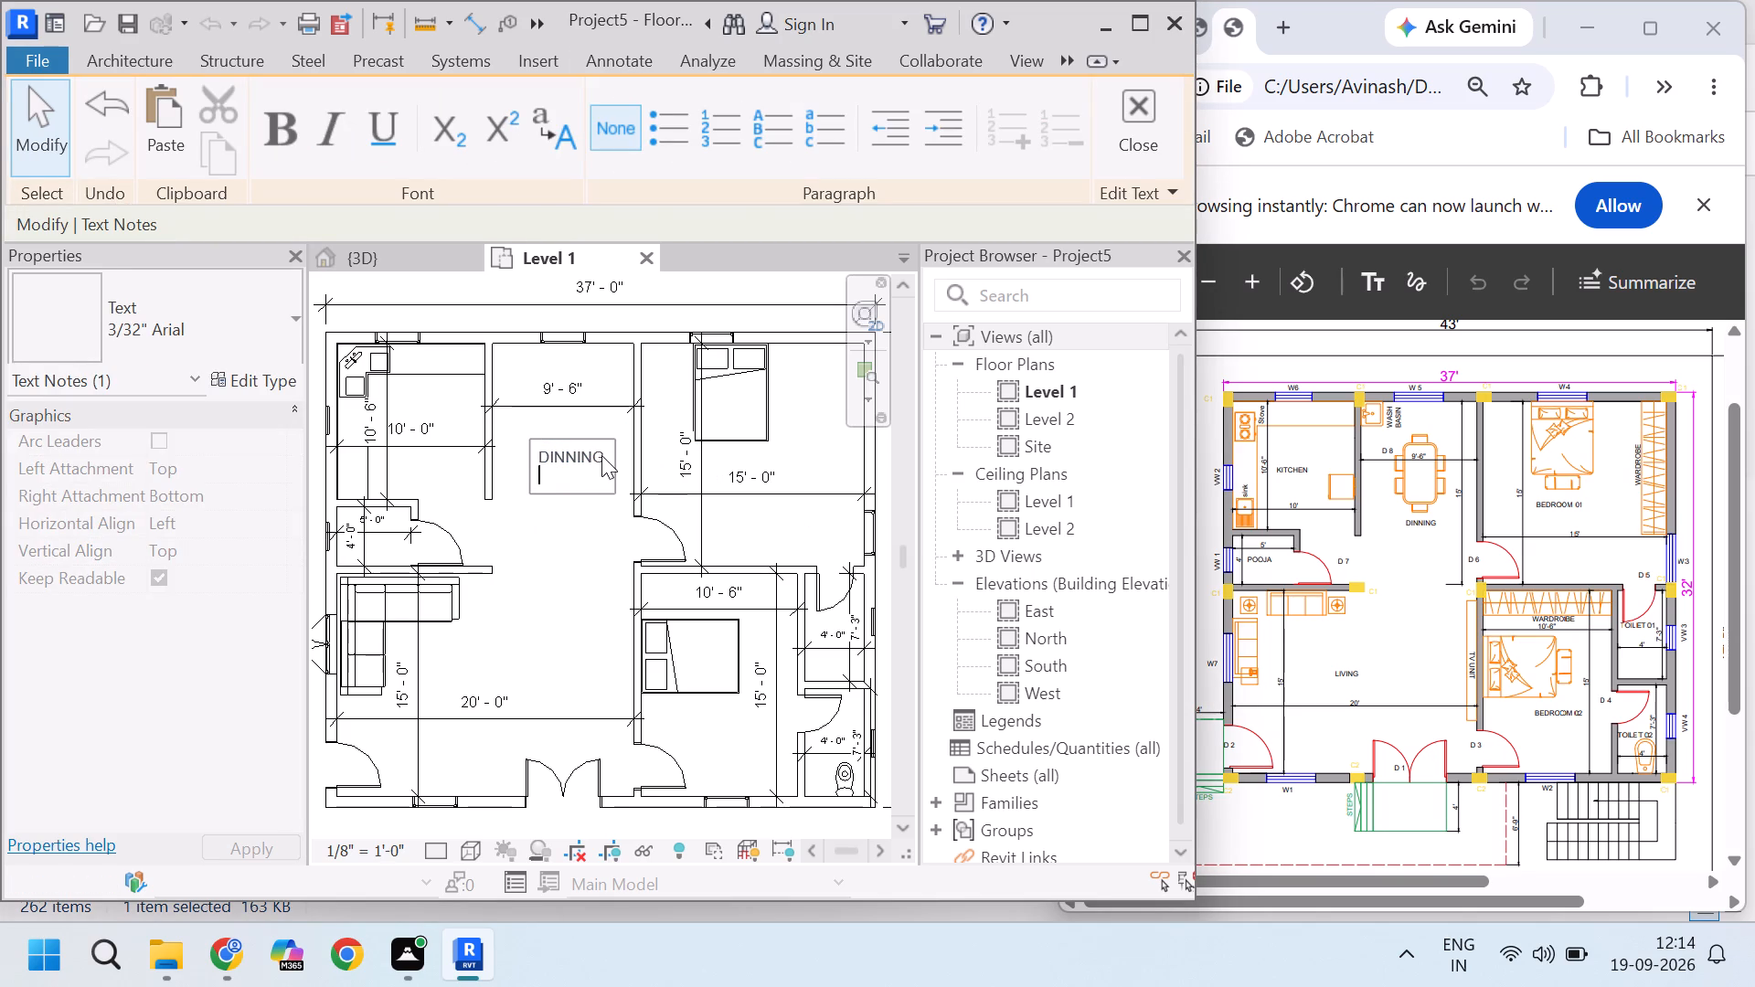
key("BackSpace")
left_click(597, 505)
left_click(591, 533)
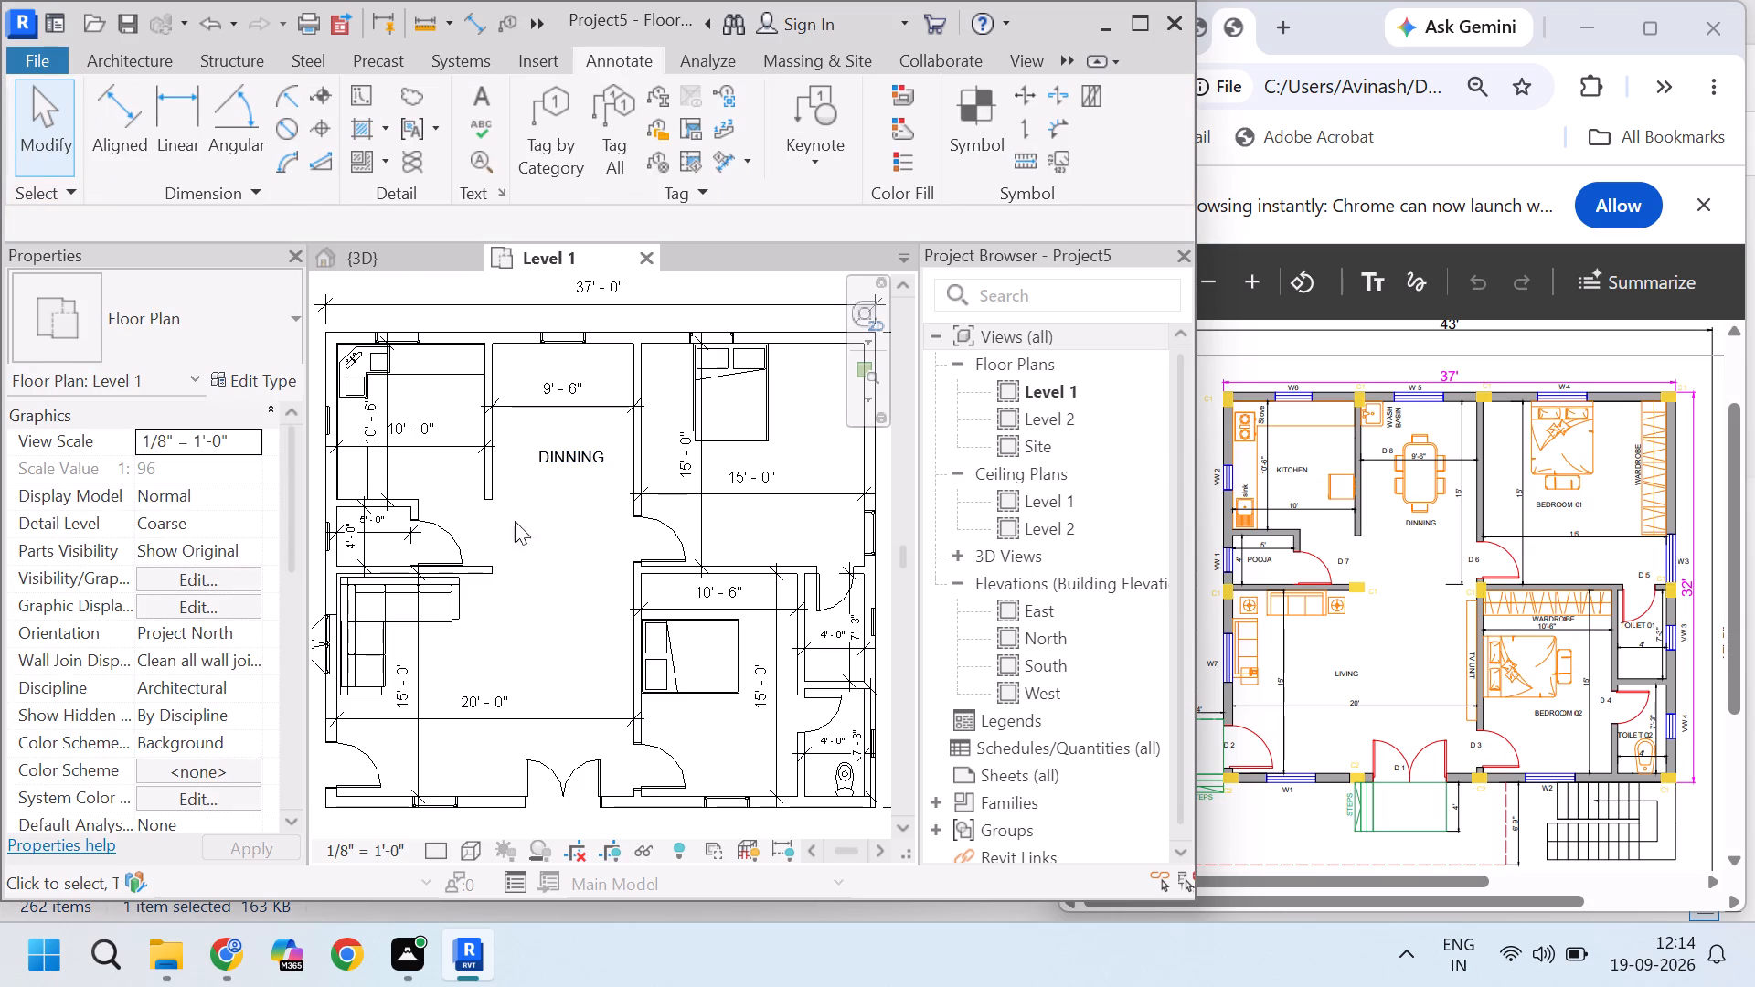
Copy the DINNING text note from the dining area into the kitchen, near the 10' - 0" width dimension.
scroll(494, 445, "down", 2)
scroll(436, 402, "up", 4)
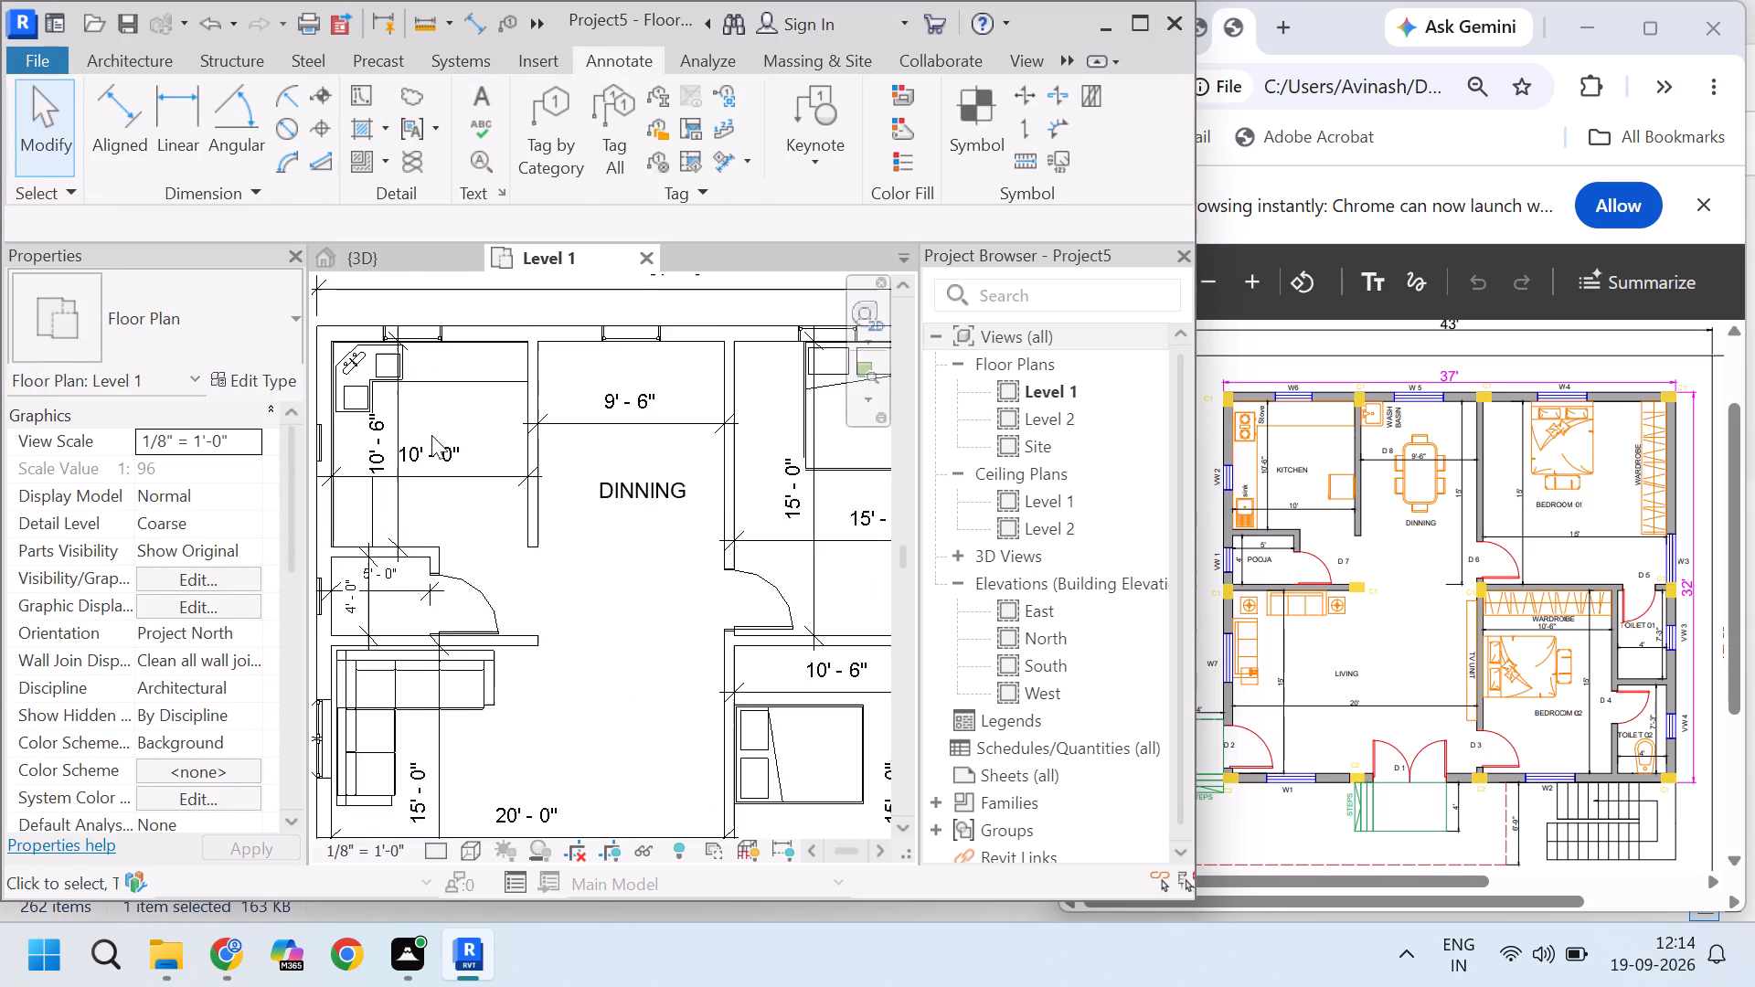
middle_click_drag(431, 435, 542, 450)
scroll(544, 456, "up", 7)
scroll(521, 457, "down", 4)
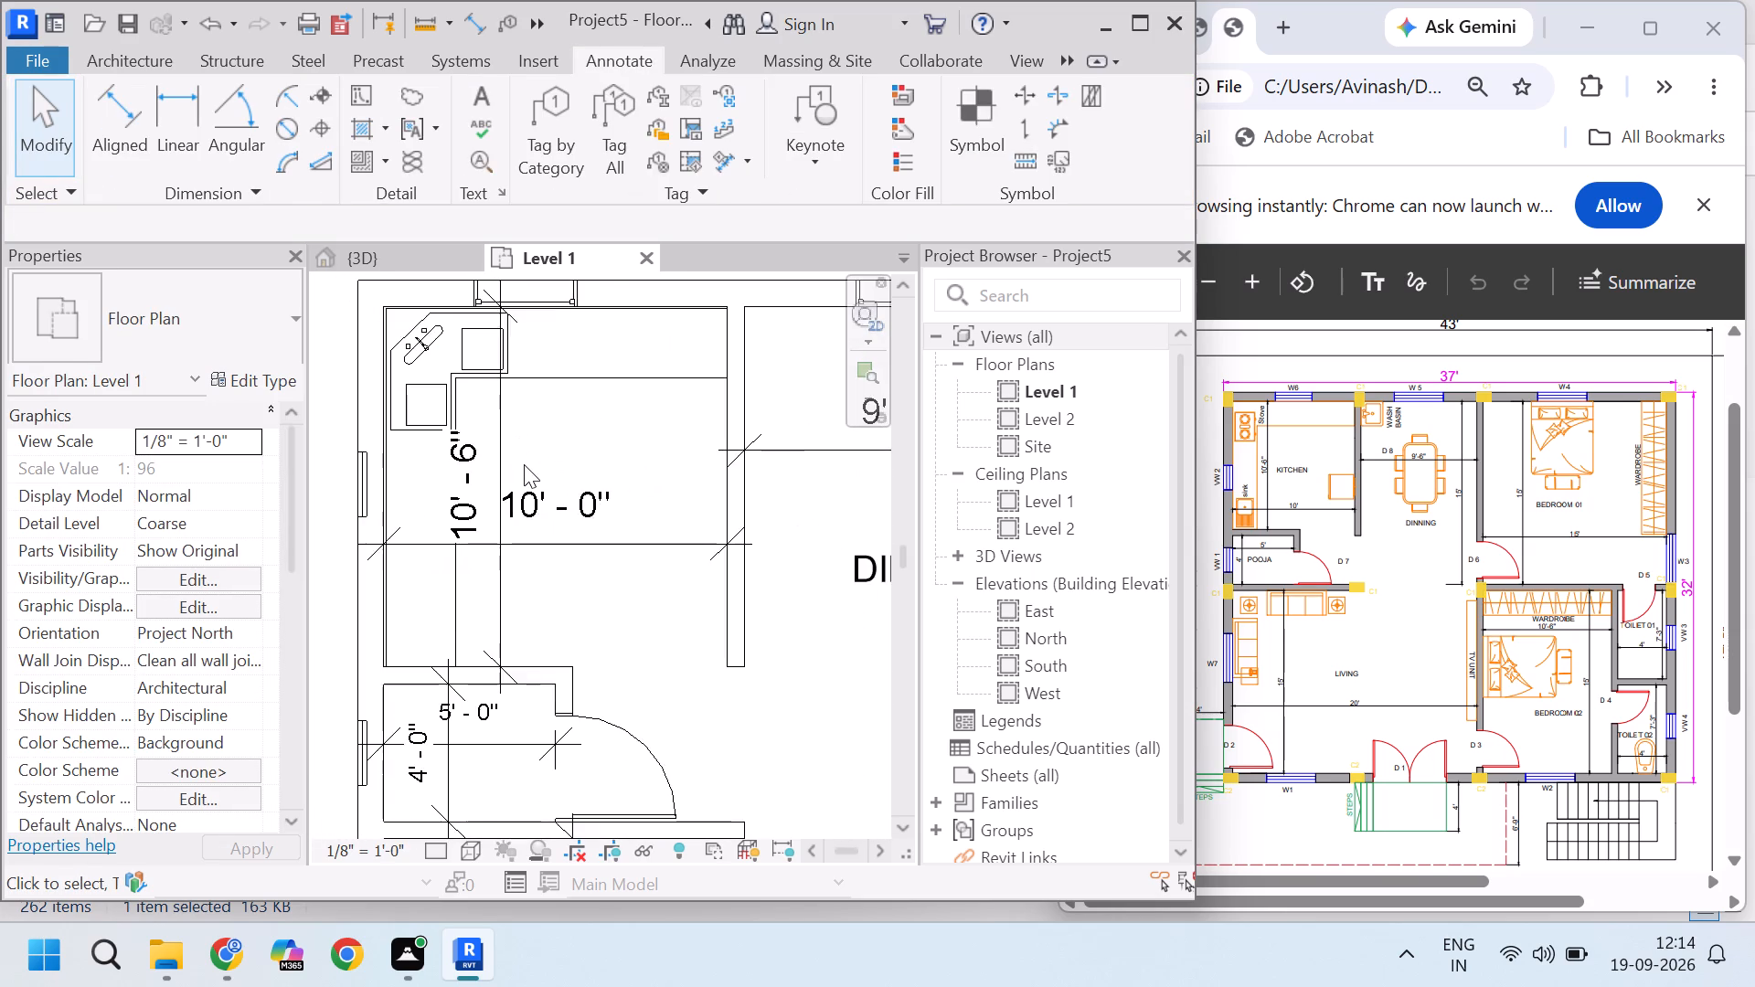
scroll(539, 456, "up", 4)
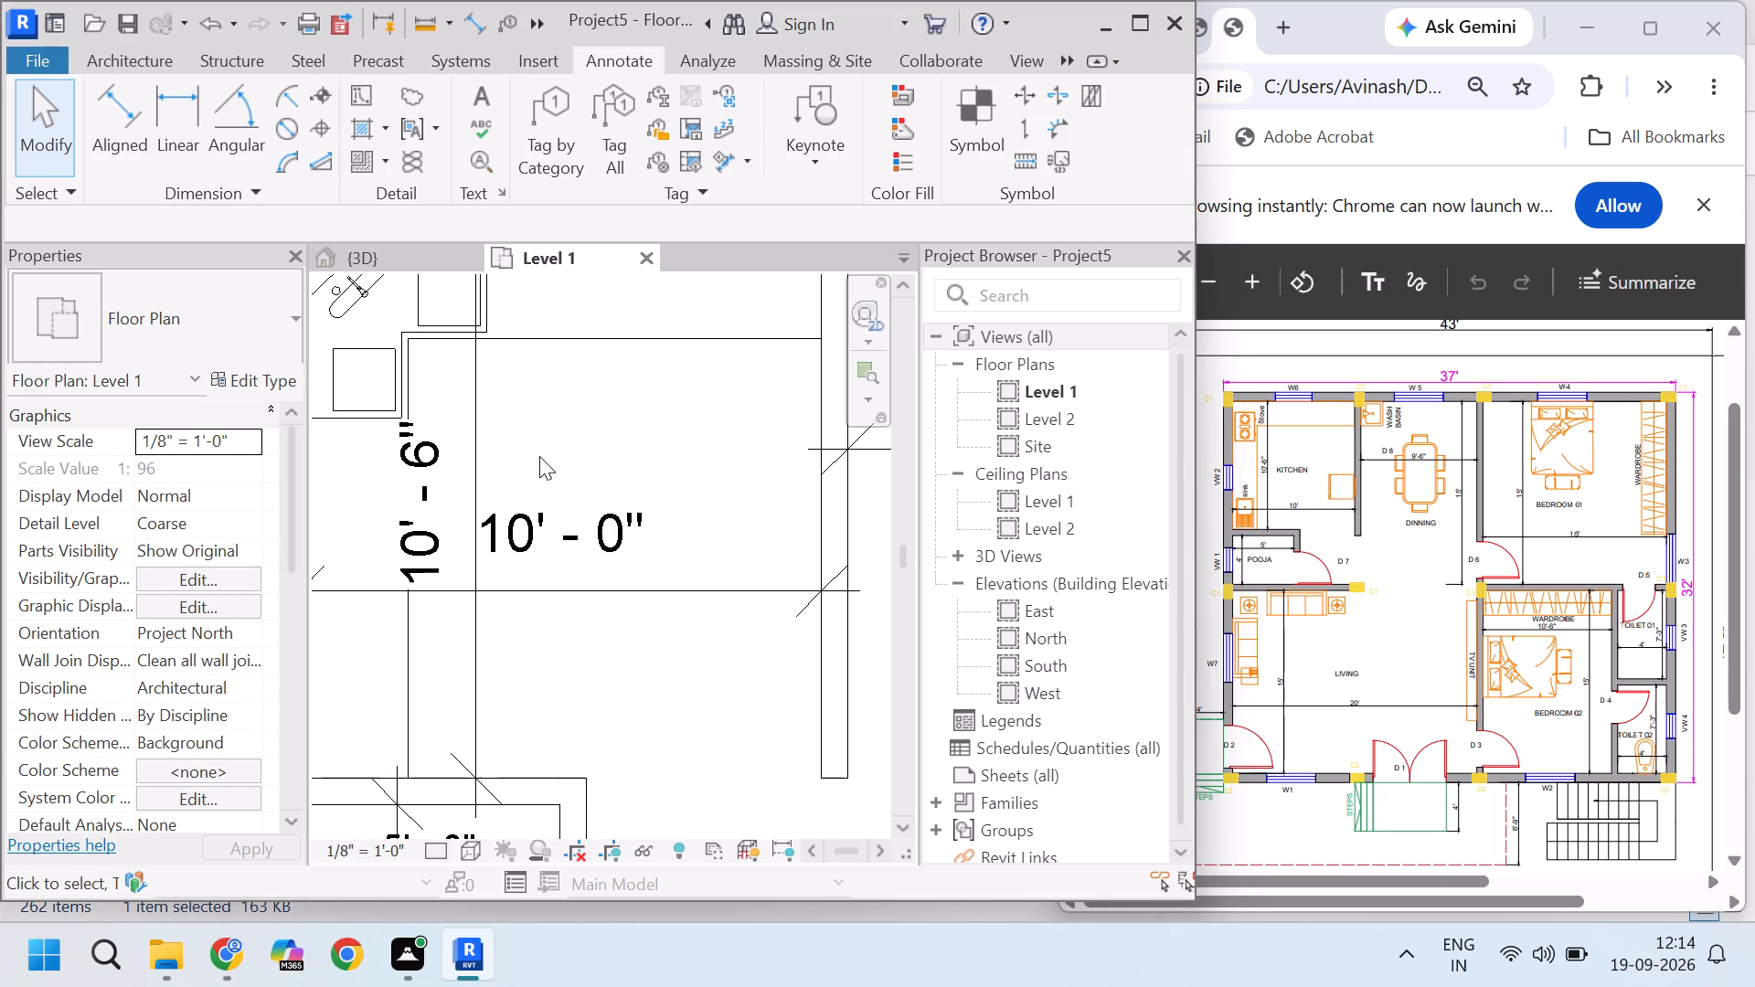
scroll(539, 456, "down", 2)
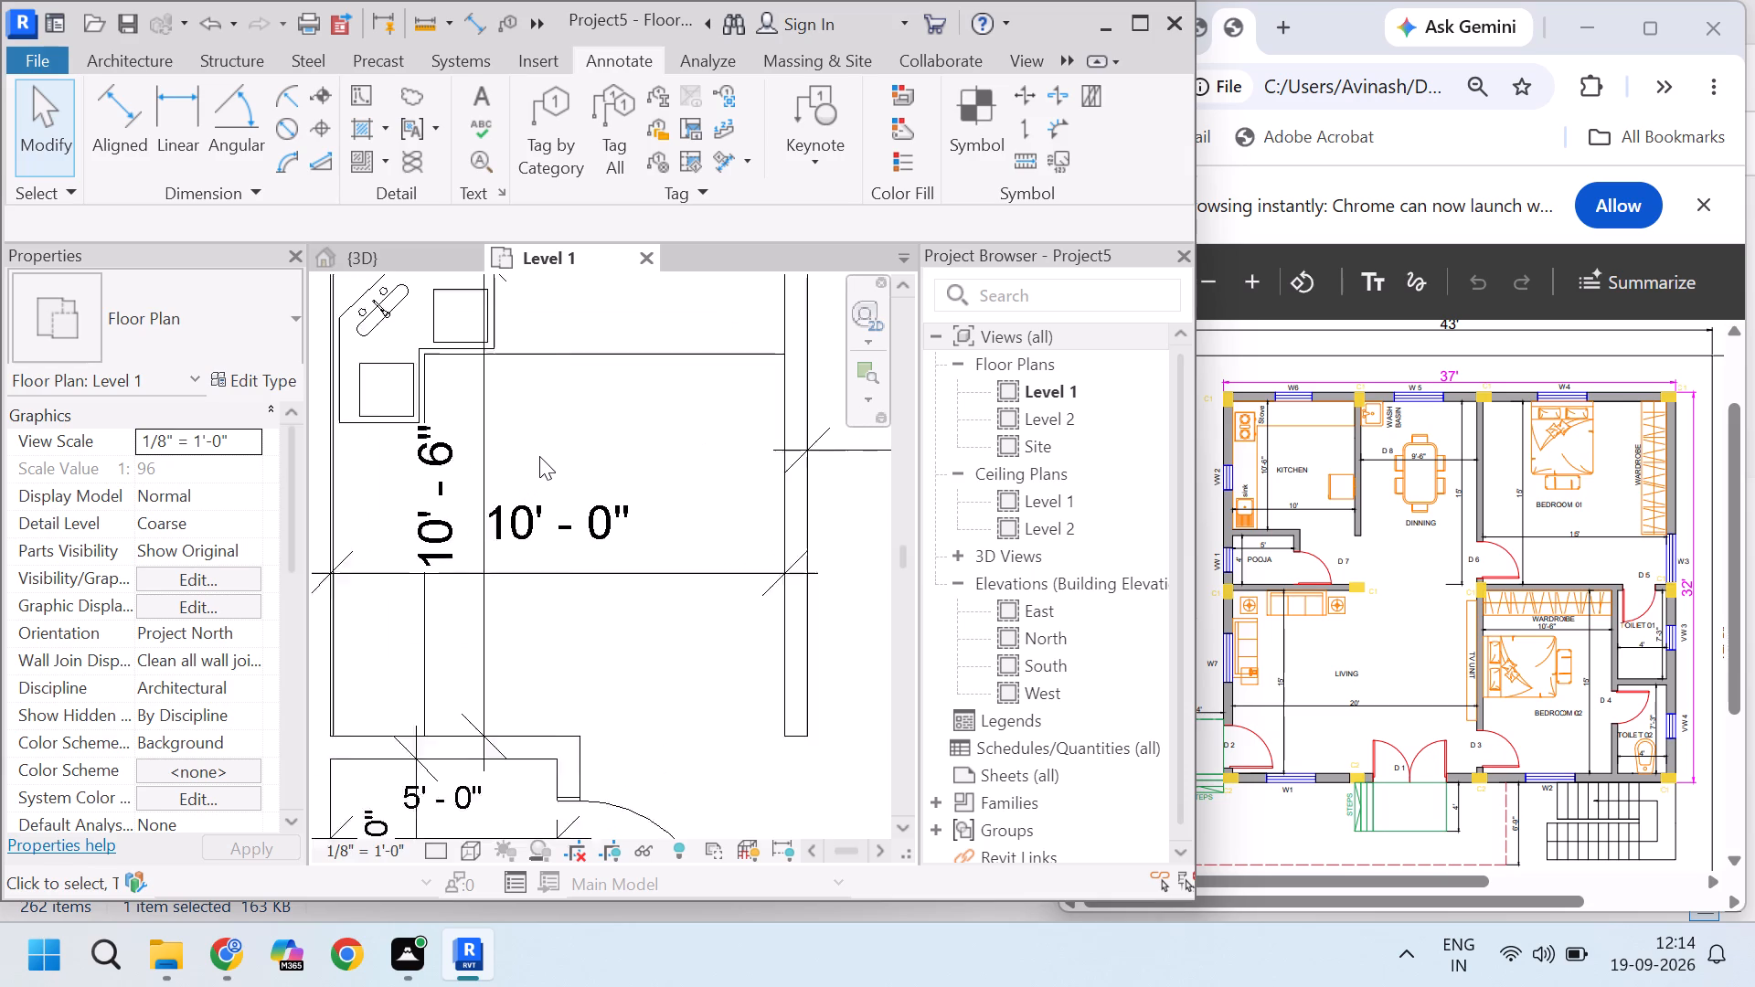
scroll(539, 456, "down", 2)
scroll(767, 552, "down", 2)
left_click(805, 553)
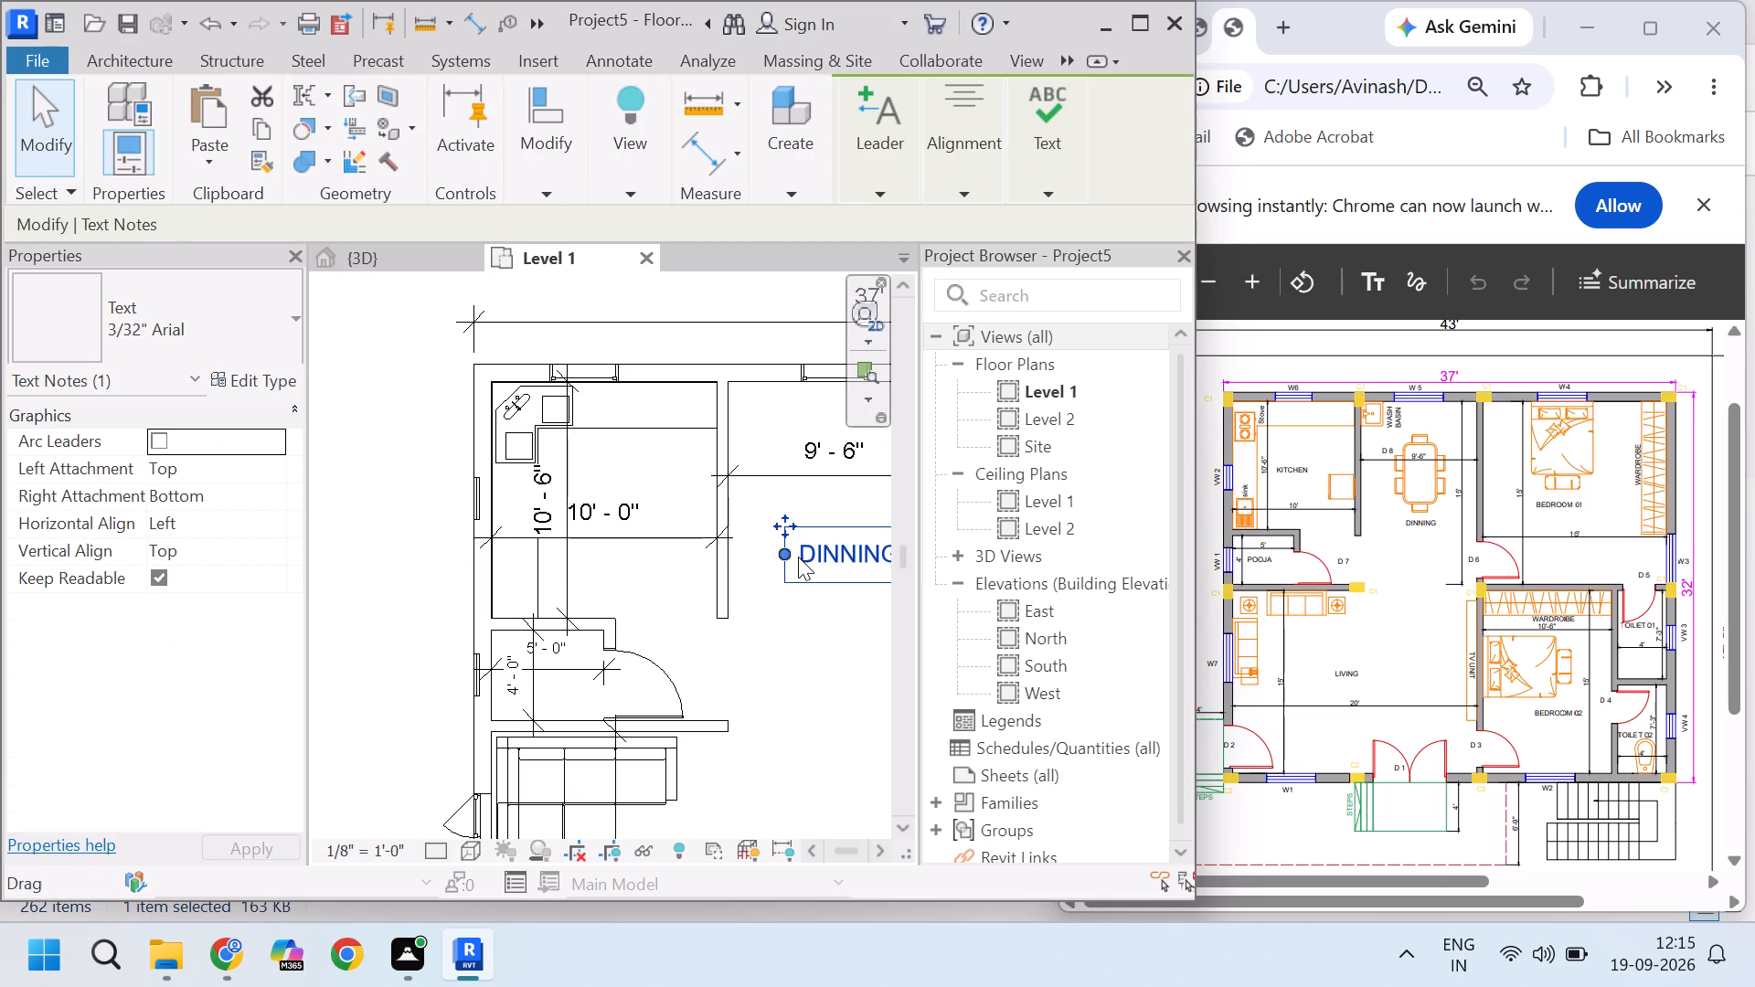
type("CO")
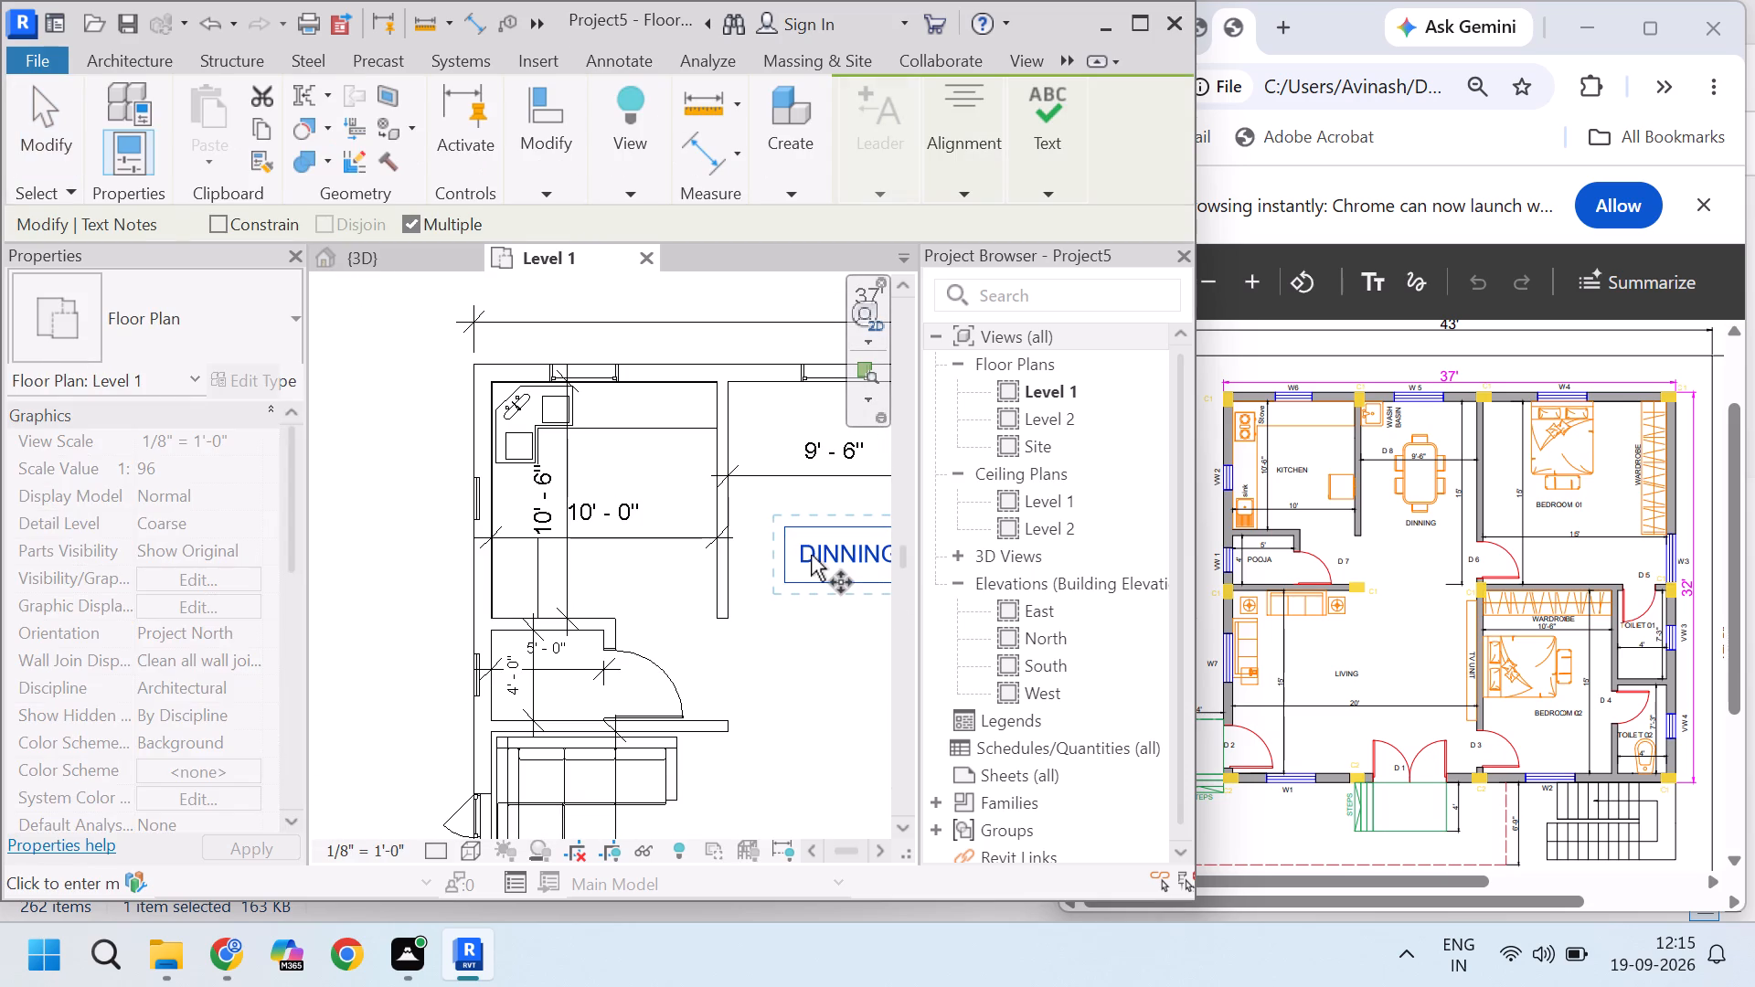
scroll(785, 531, "up", 4)
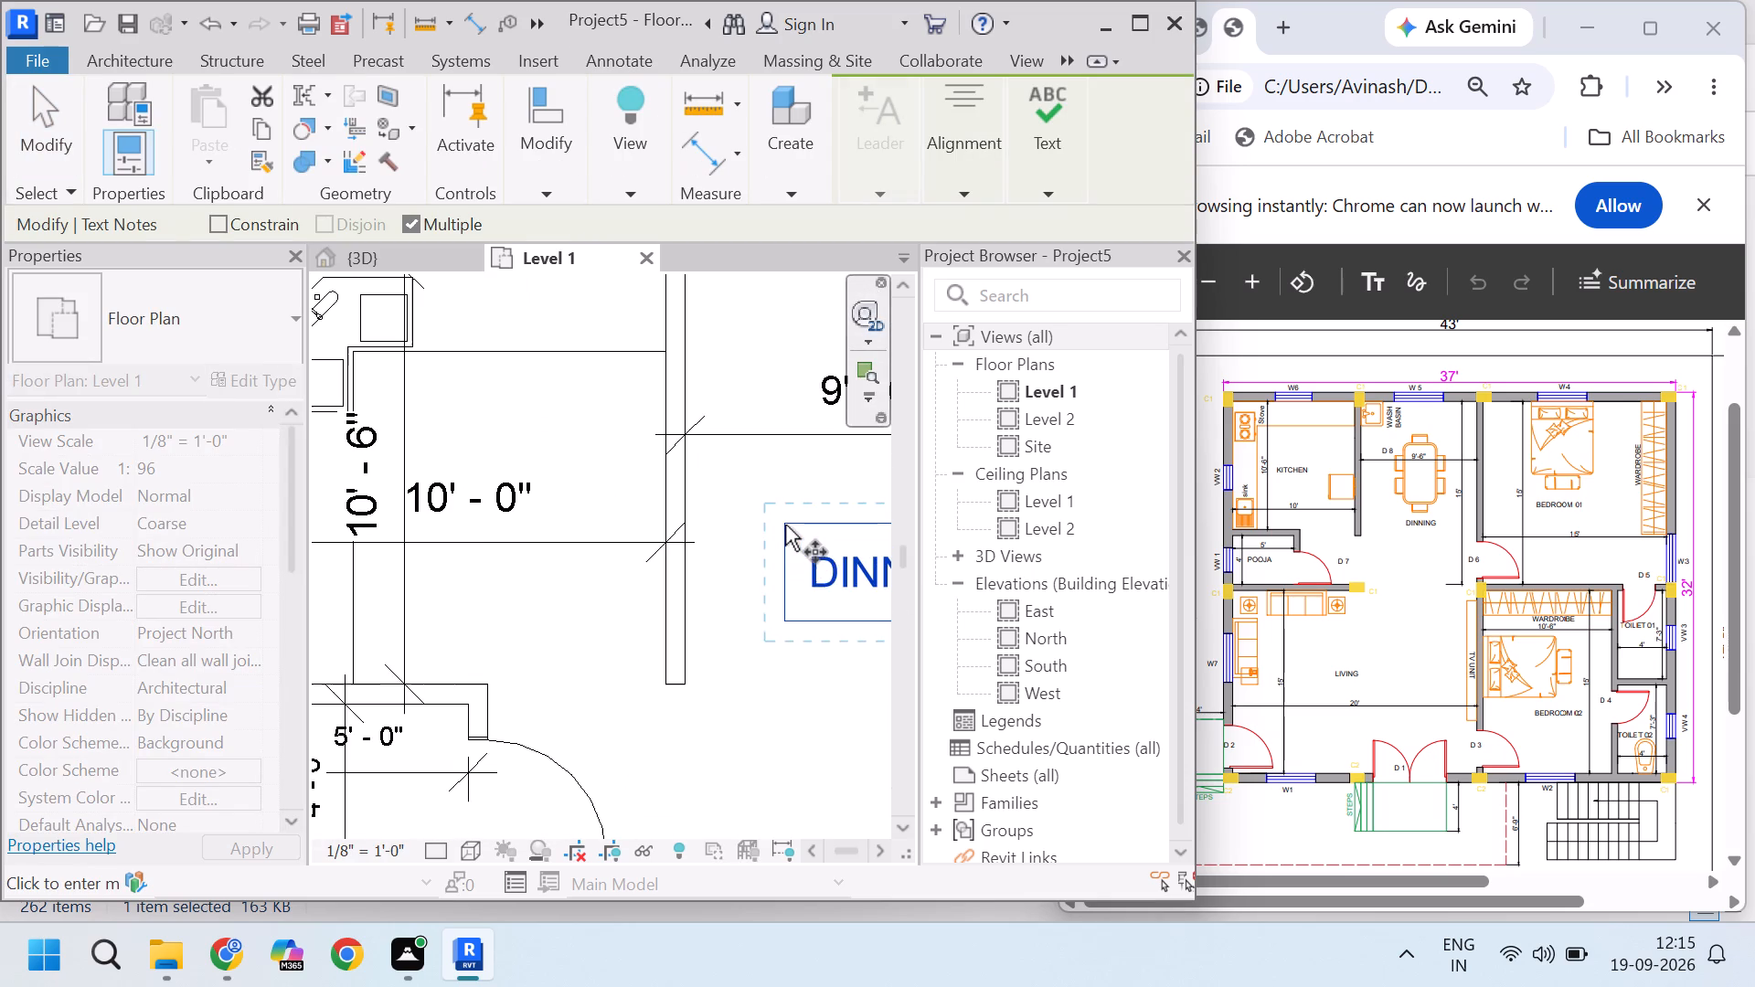
scroll(768, 564, "down", 10)
scroll(791, 582, "up", 9)
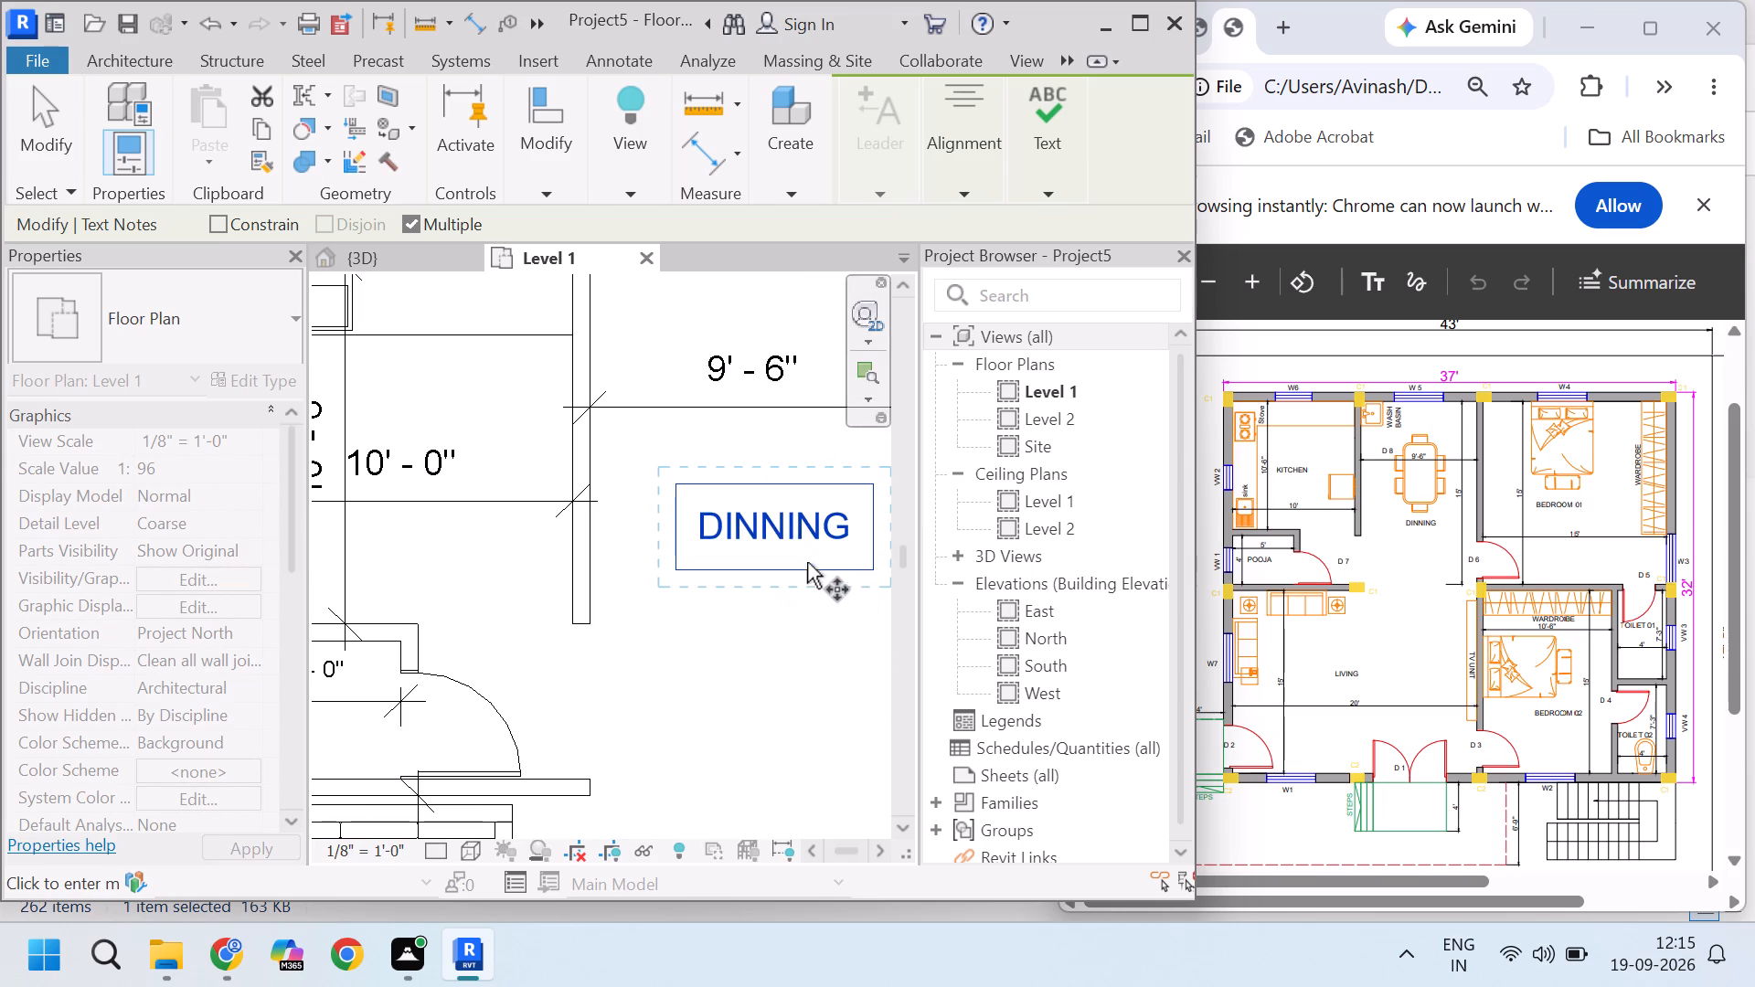
left_click(673, 483)
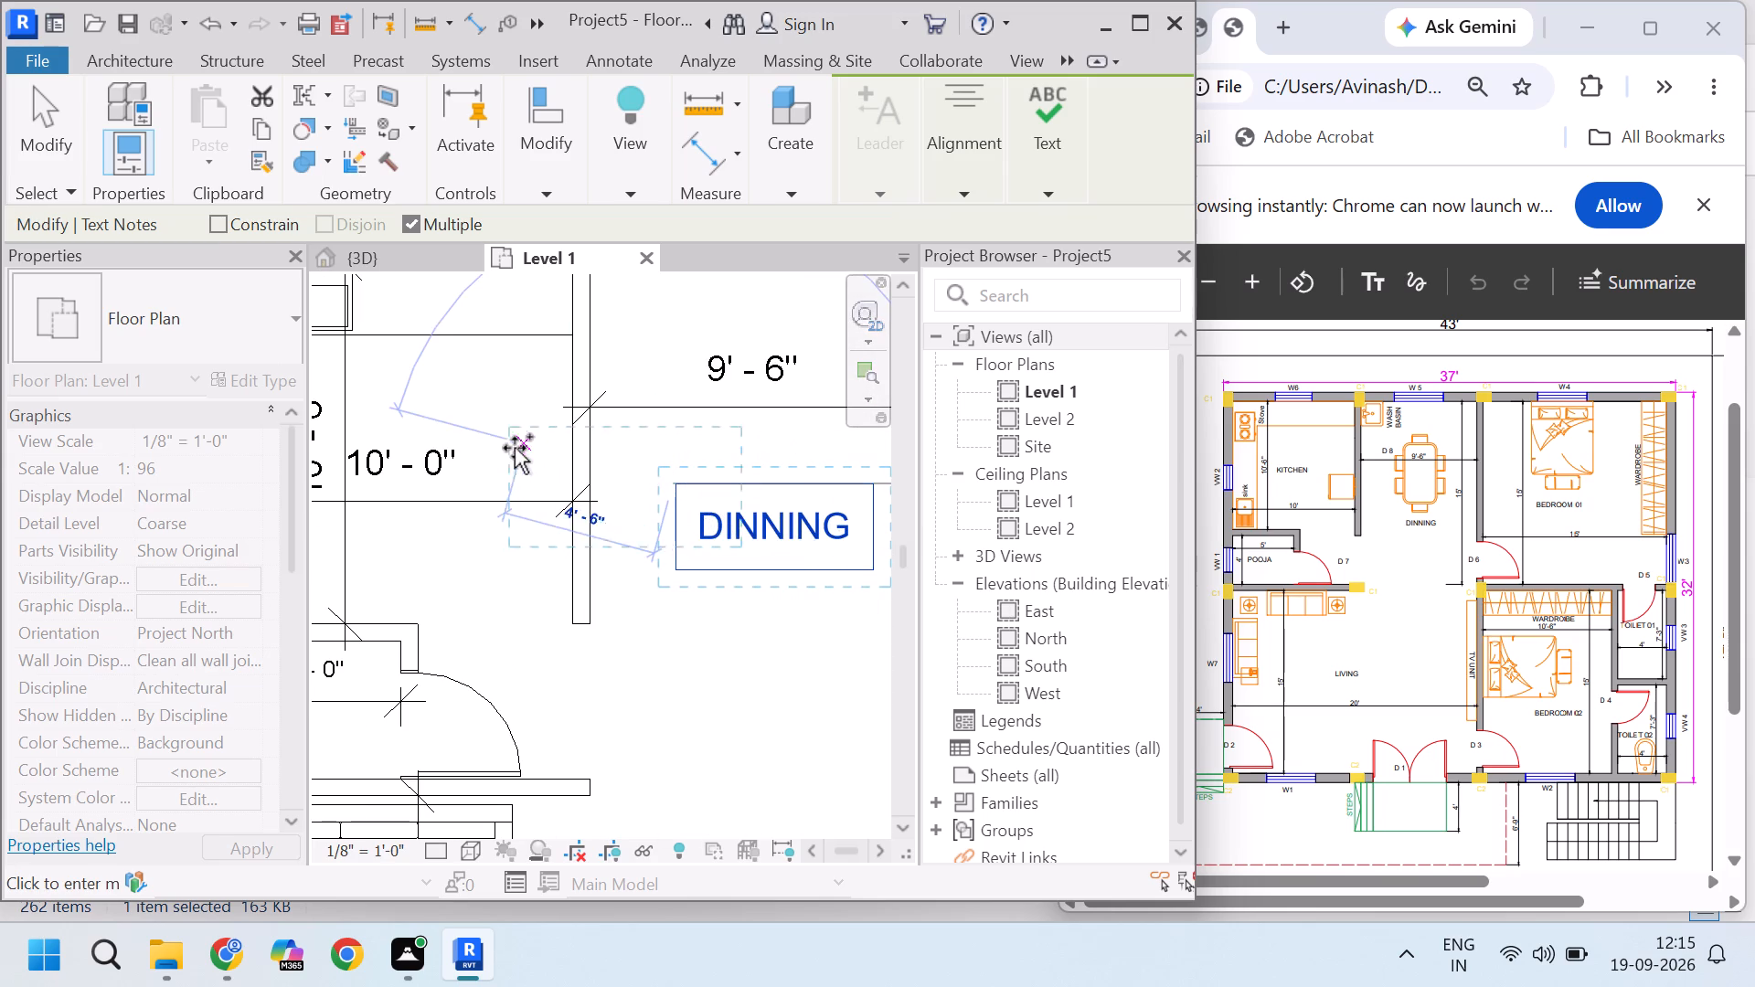
scroll(432, 435, "down", 4)
scroll(425, 427, "up", 4)
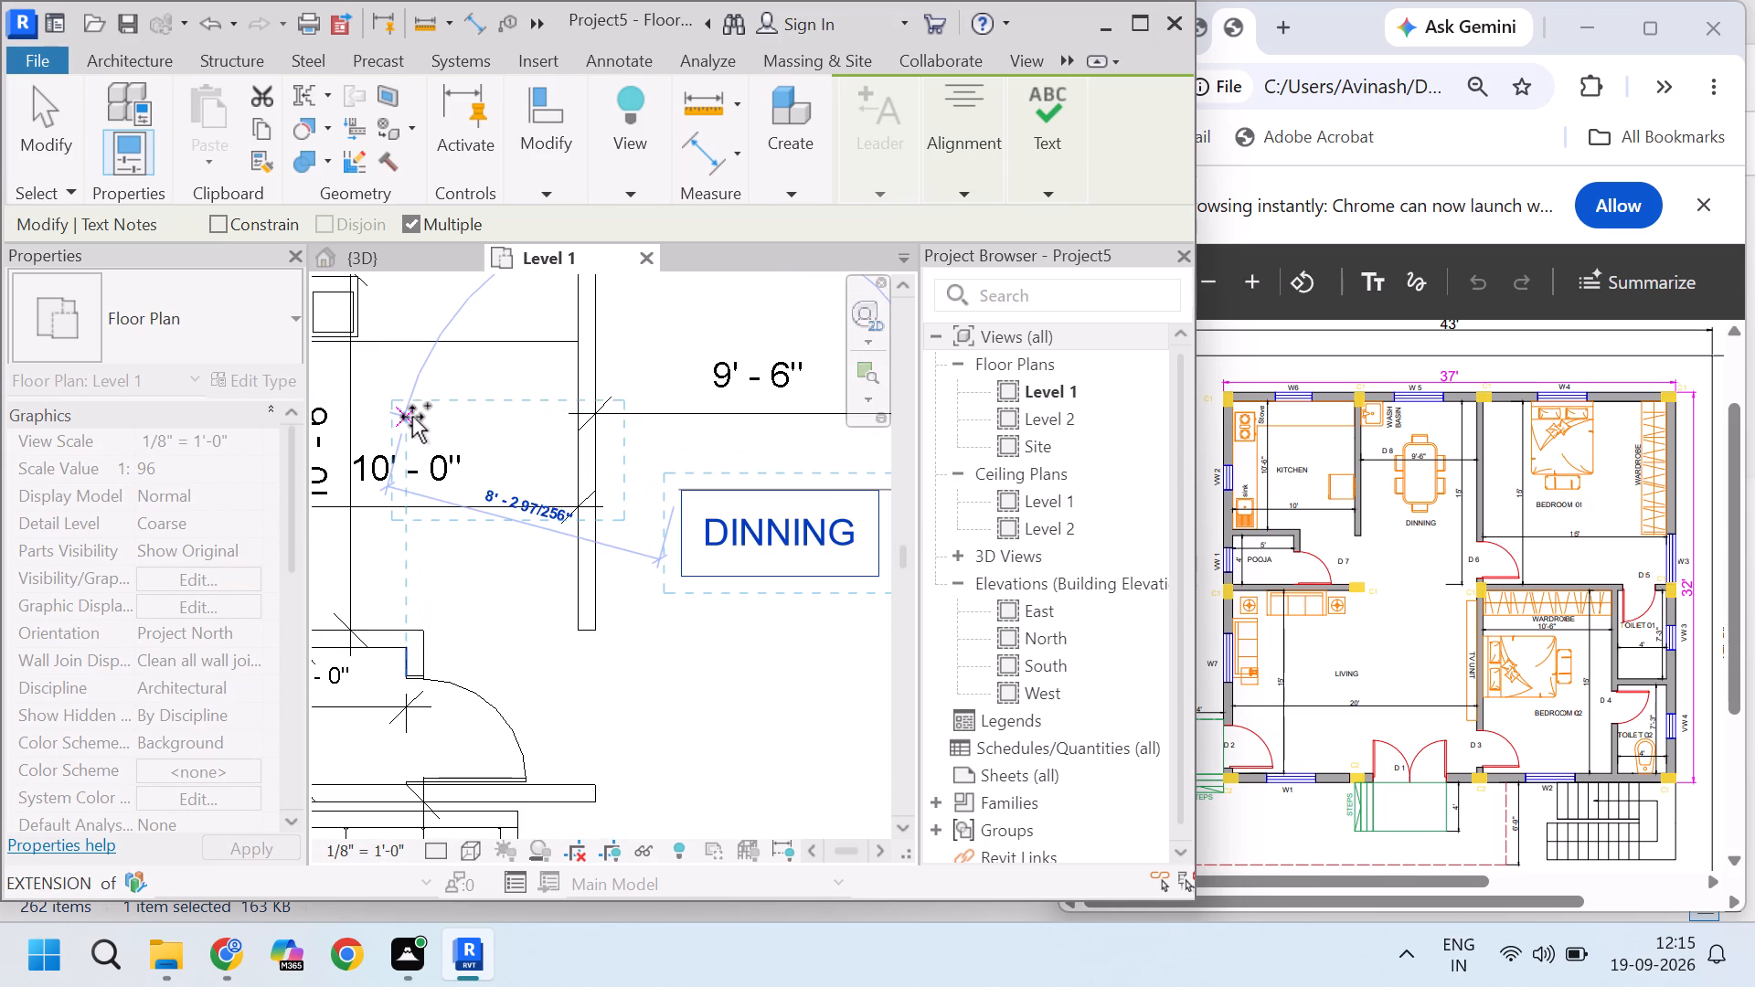
scroll(412, 417, "up", 4)
scroll(426, 394, "down", 4)
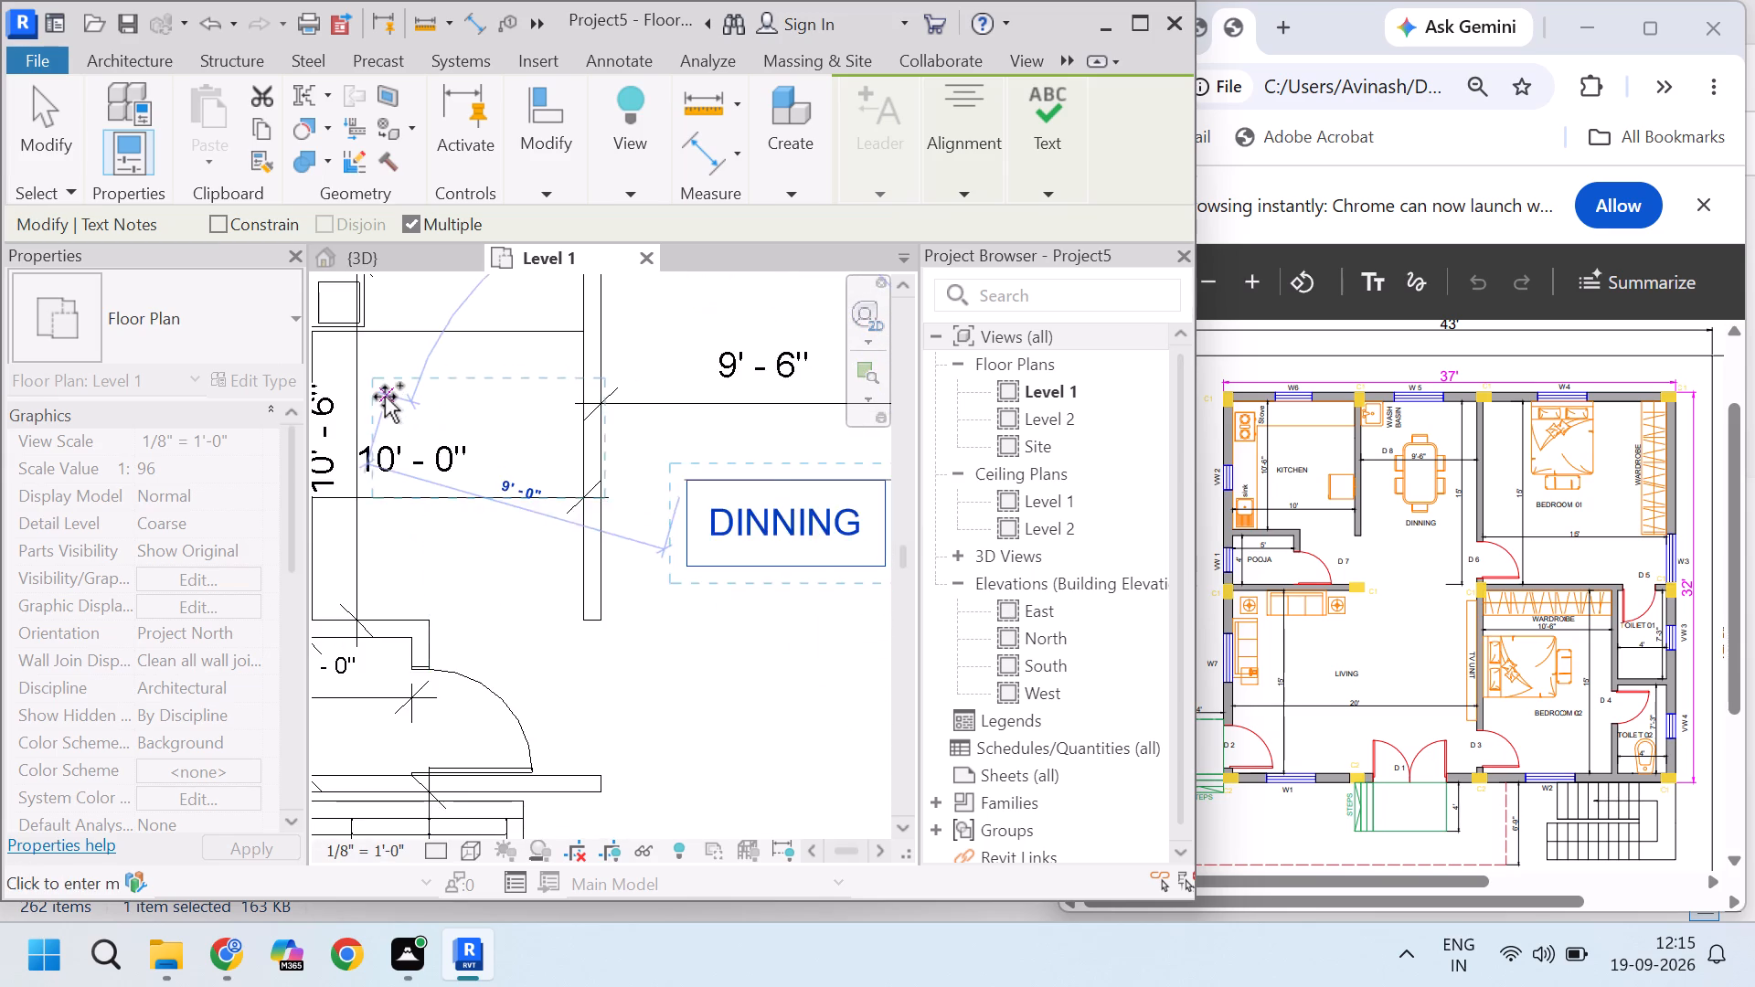
scroll(385, 397, "down", 6)
scroll(375, 403, "up", 7)
left_click(383, 382)
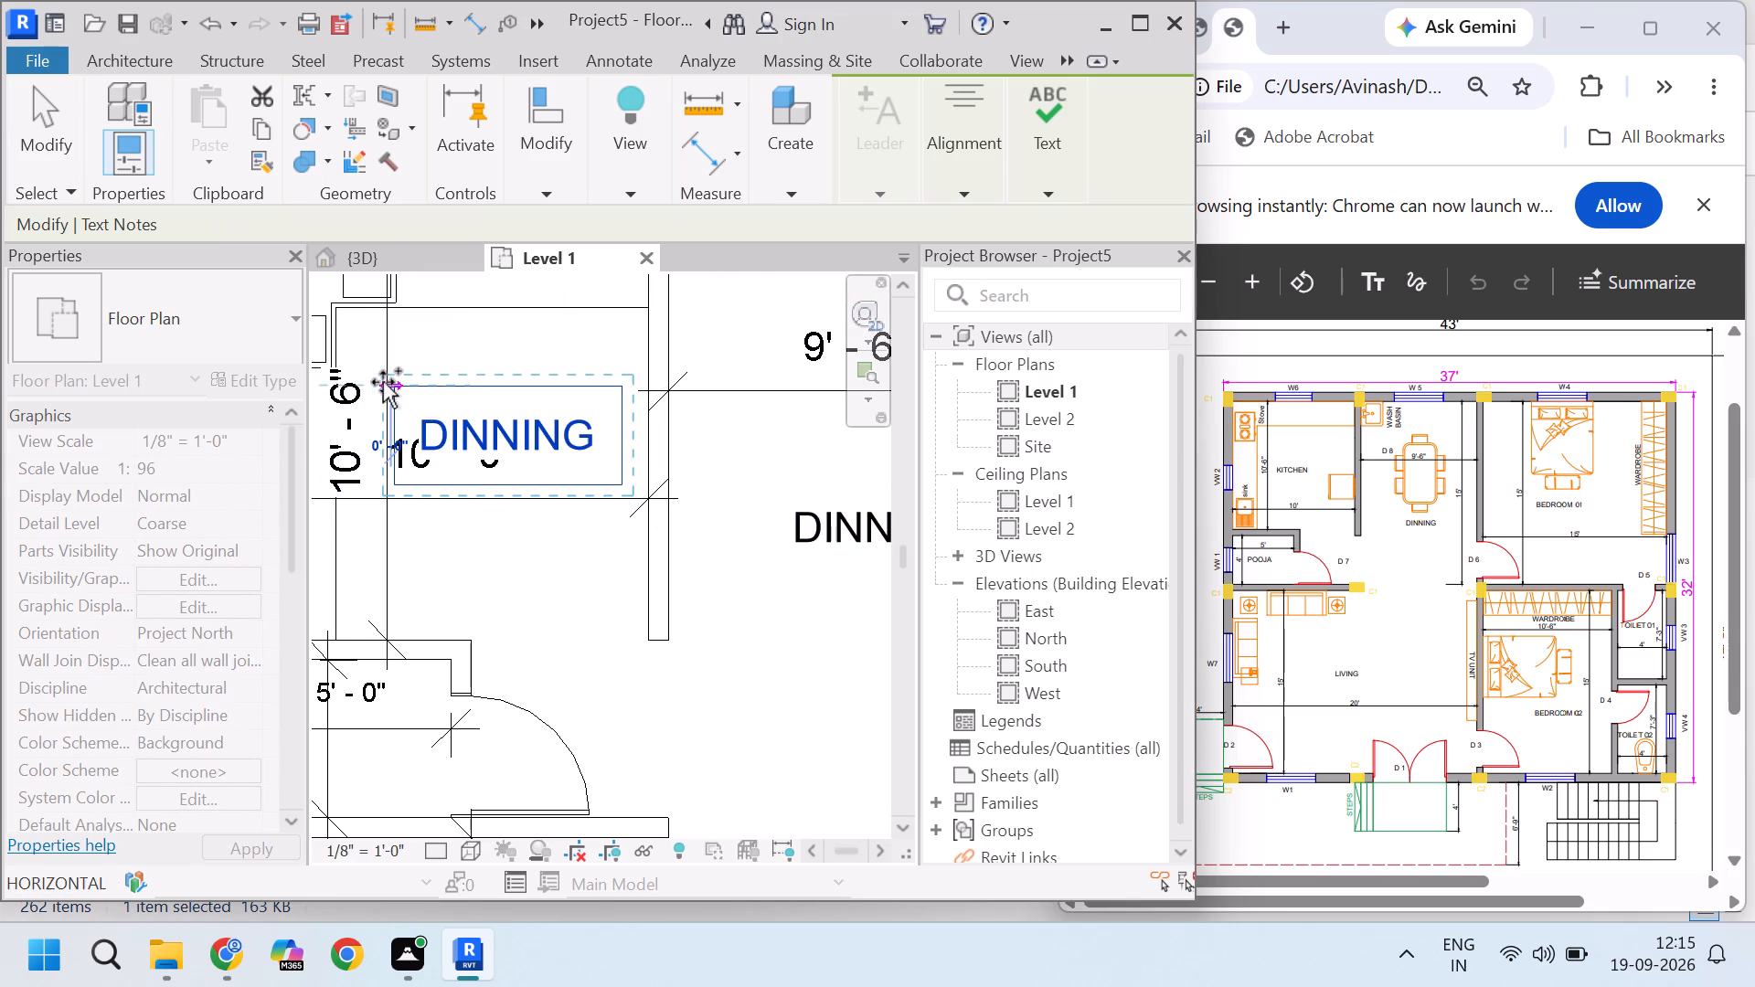
Place copies of the DINNING note in bedroom 01 below its 15' - 0" width dimension and in bedroom 02 below the bed.
scroll(427, 356, "down", 4)
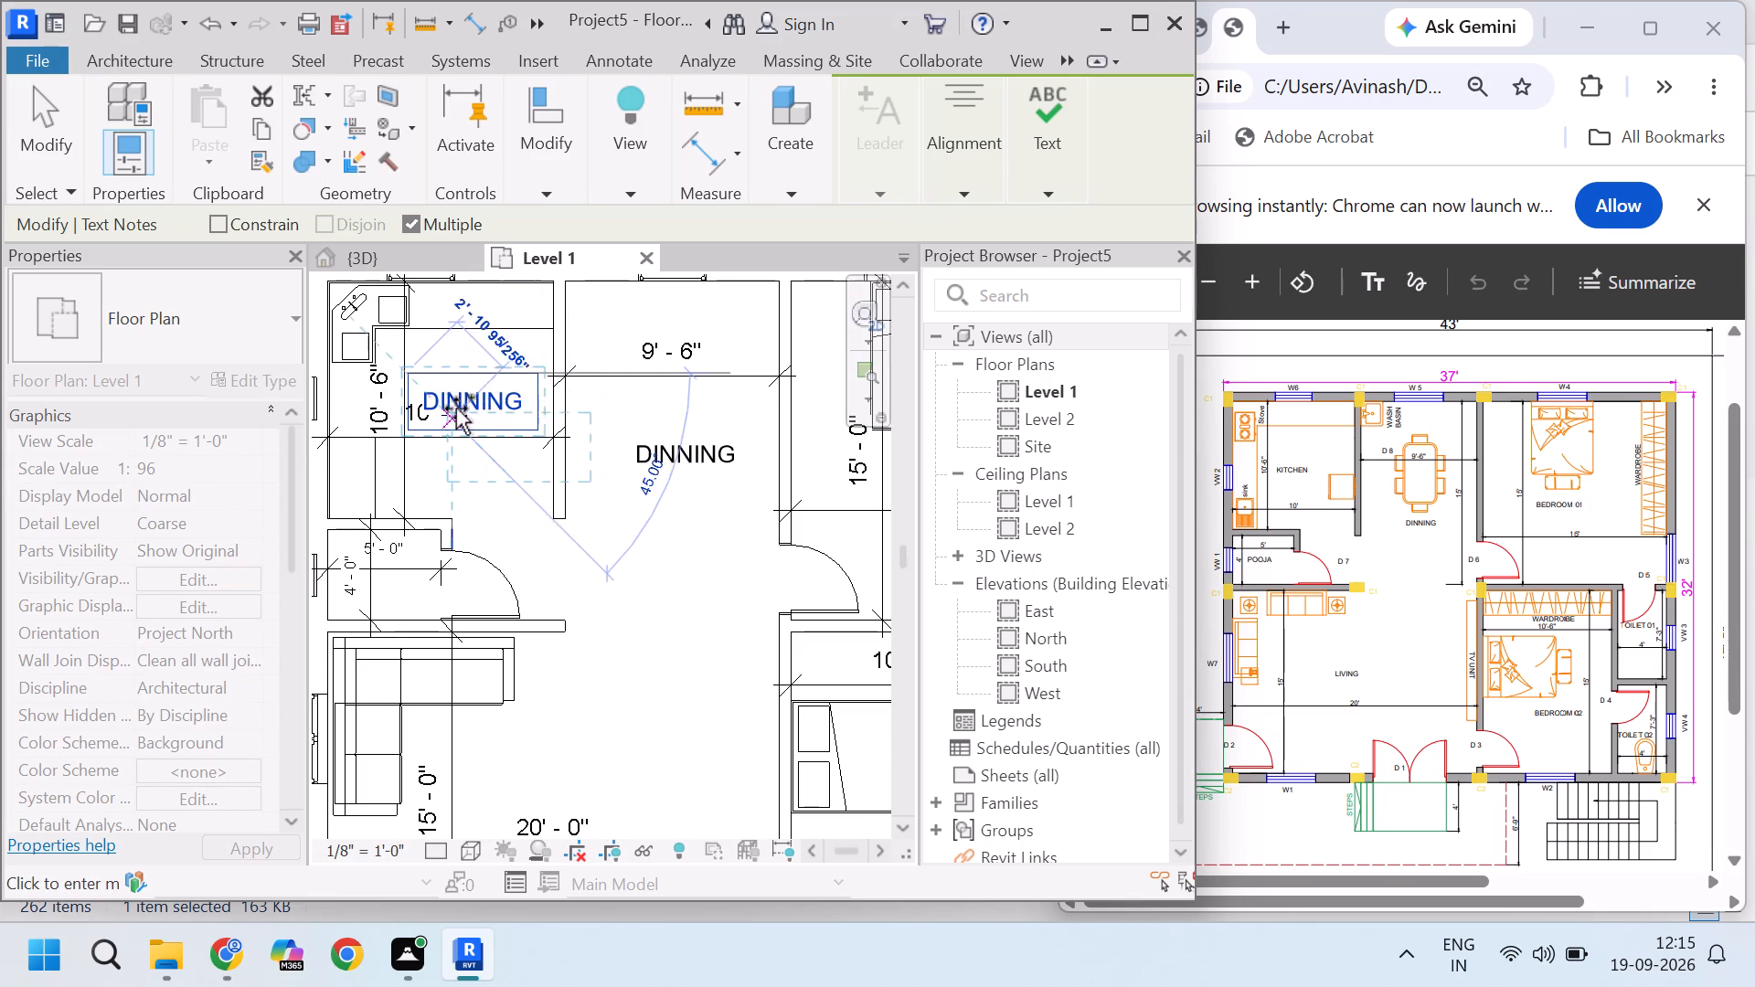
scroll(446, 403, "down", 8)
scroll(552, 471, "up", 8)
scroll(646, 417, "up", 2)
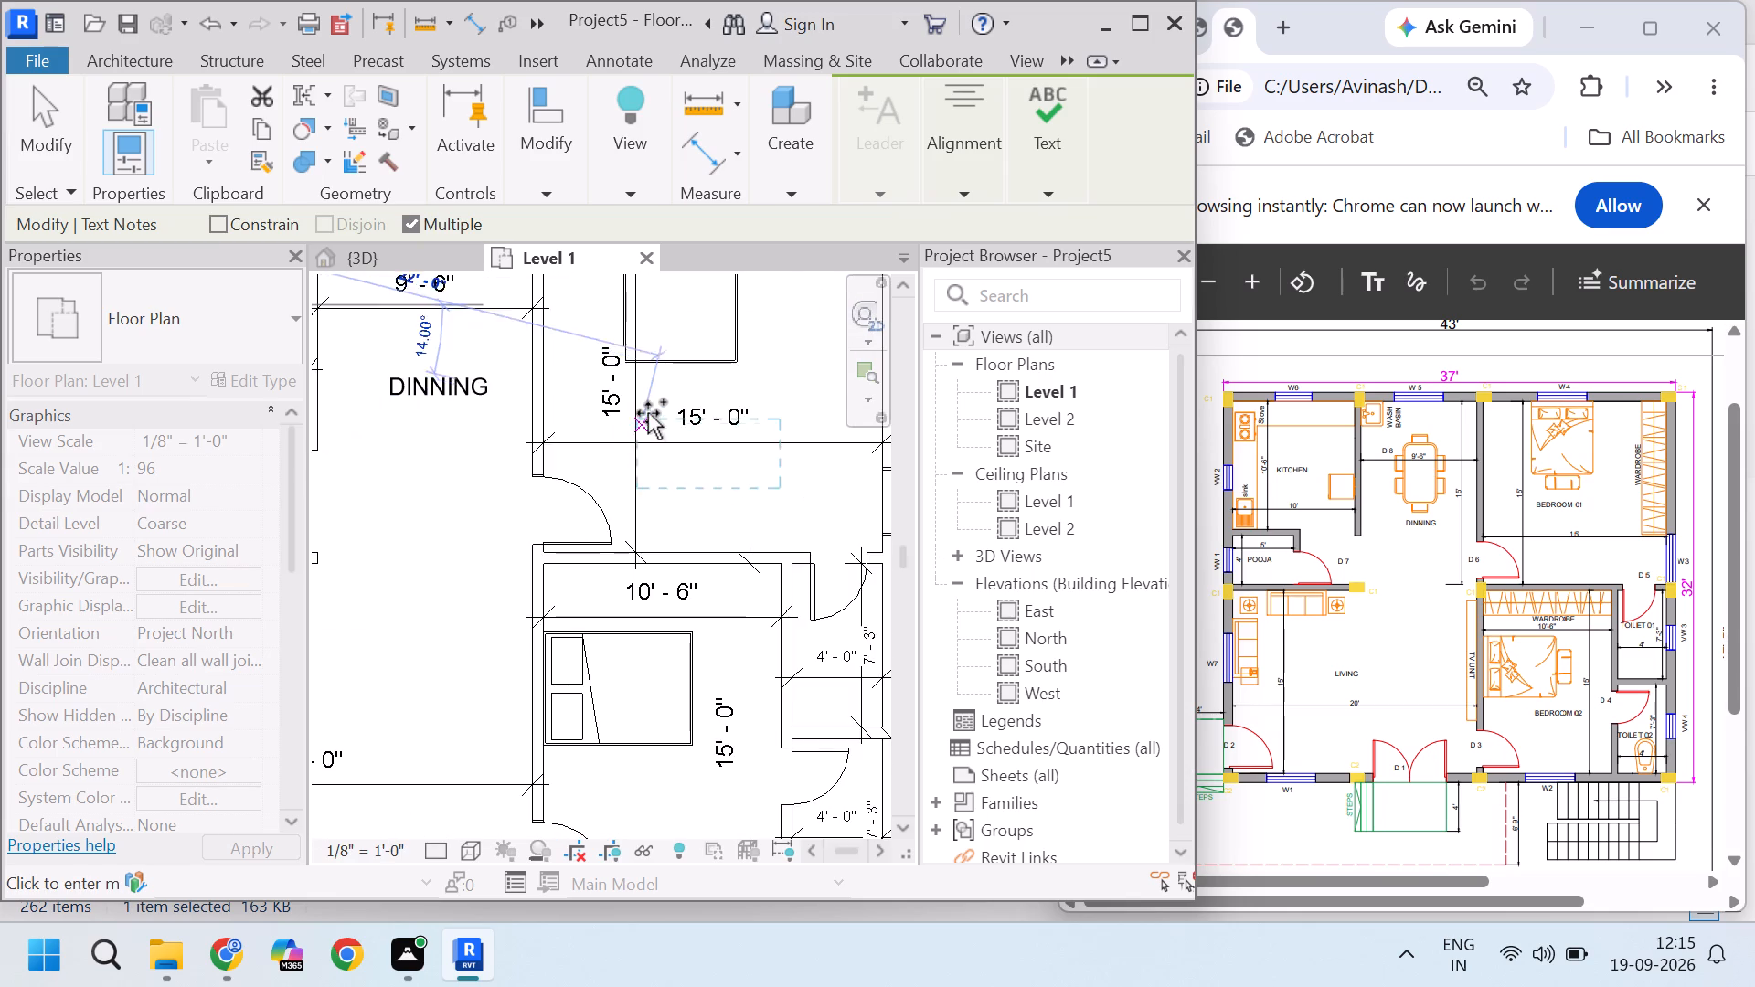
scroll(648, 413, "up", 2)
left_click(669, 493)
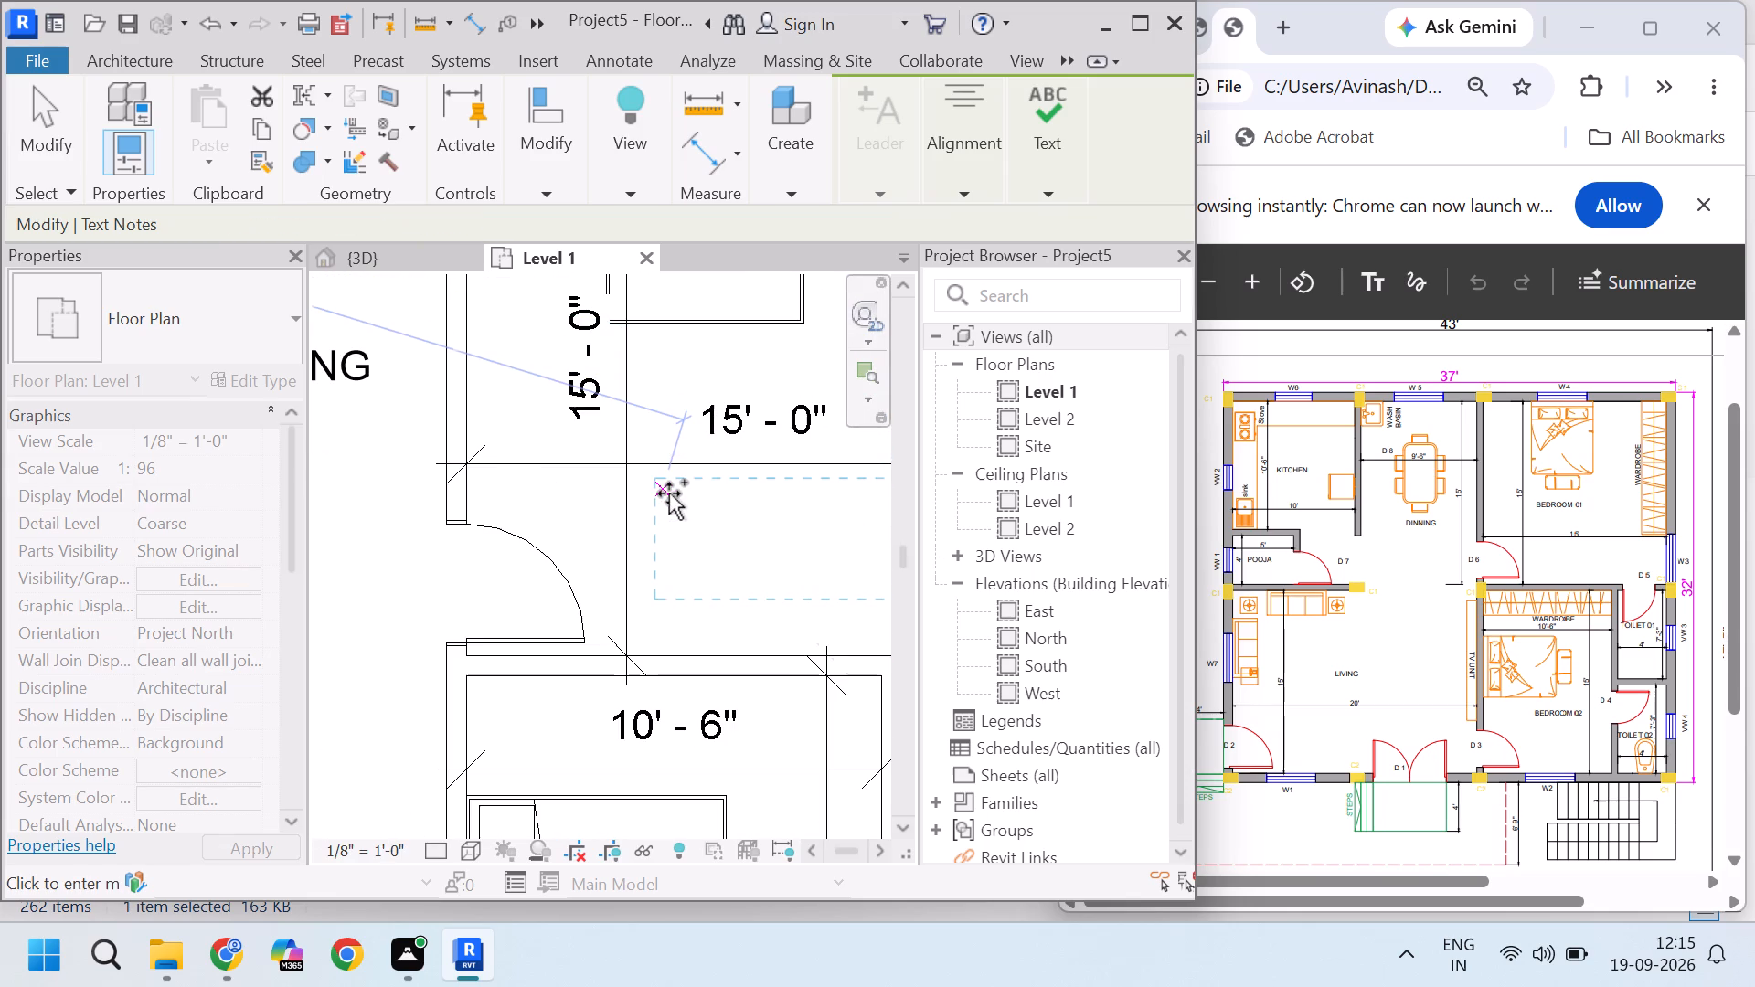
scroll(612, 397, "down", 7)
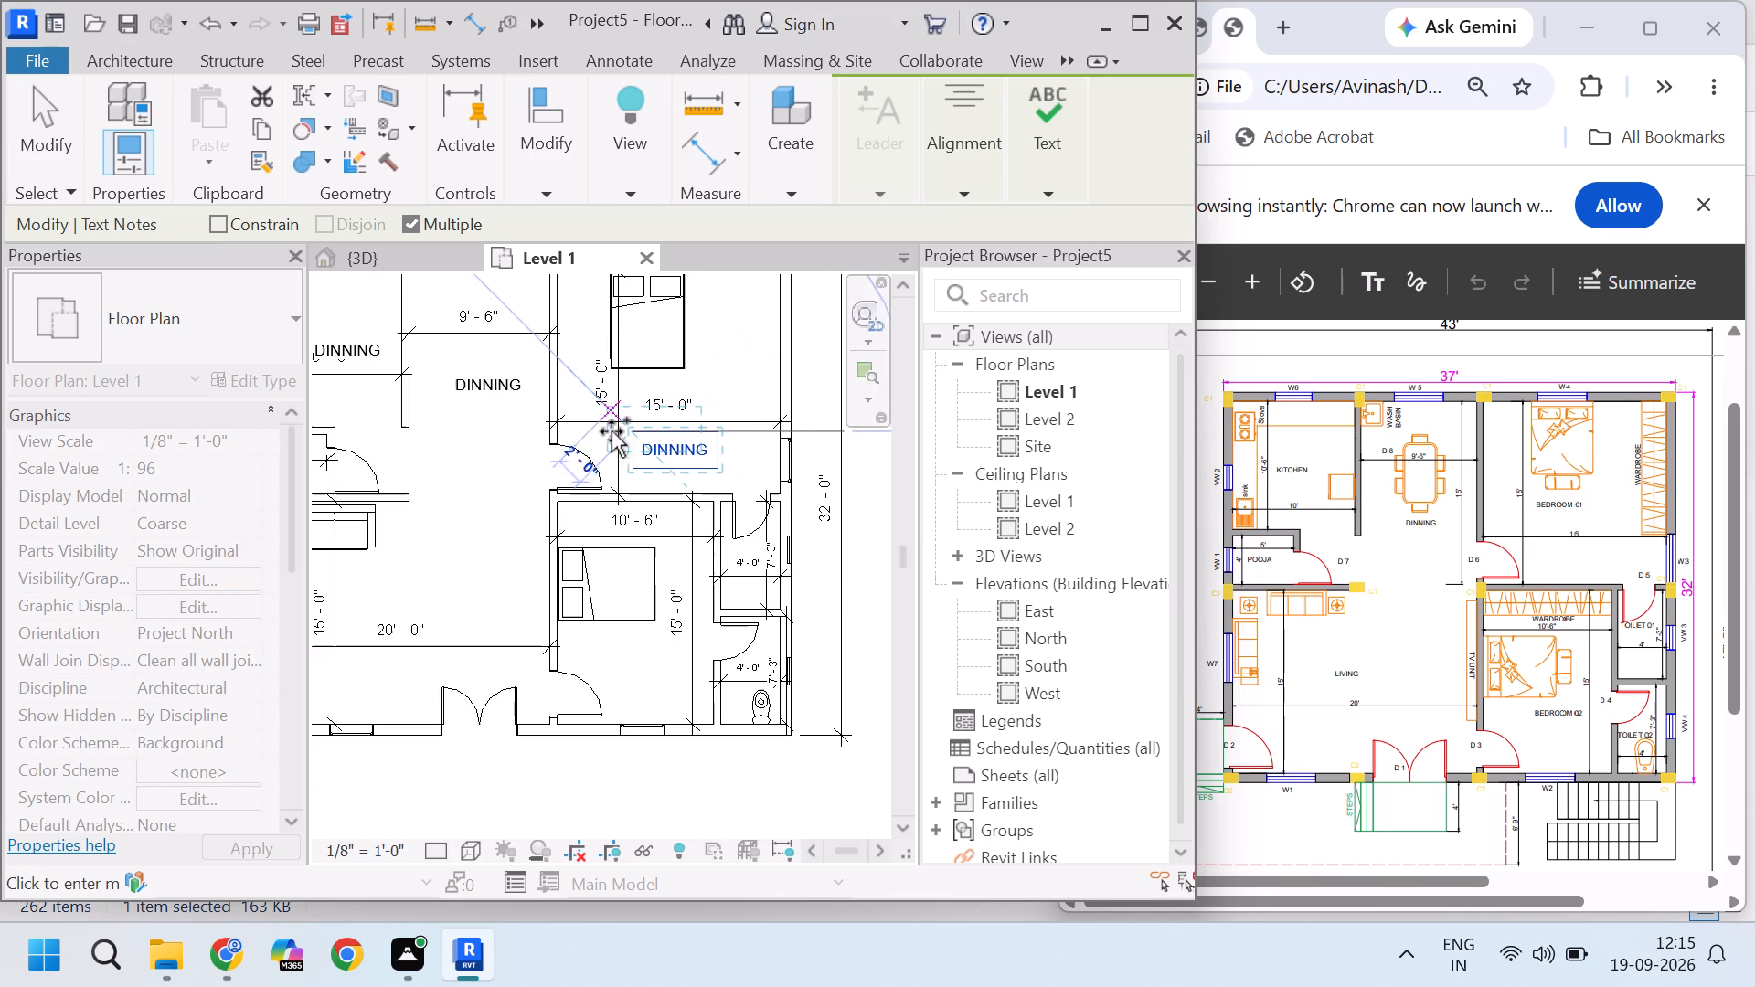
scroll(605, 640, "up", 3)
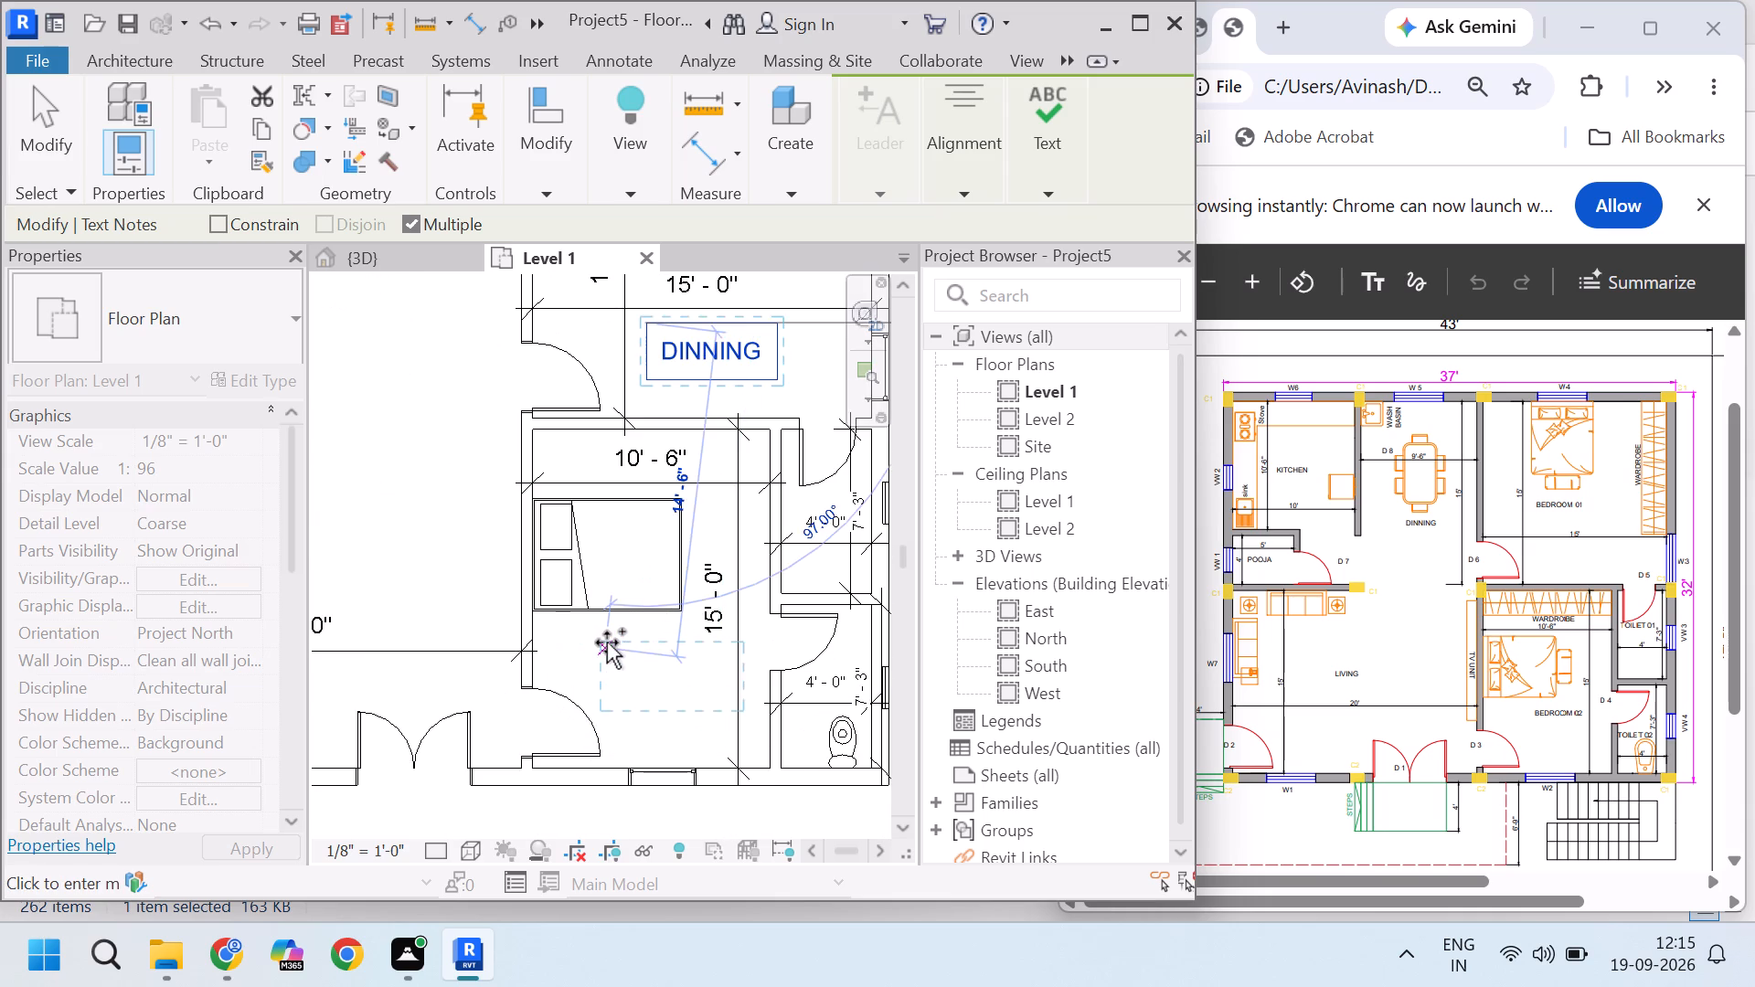
left_click(607, 642)
Place copies of the DINNING note in the living room above the 20' - 0" dimension and in the pooja room.
scroll(640, 569, "down", 4)
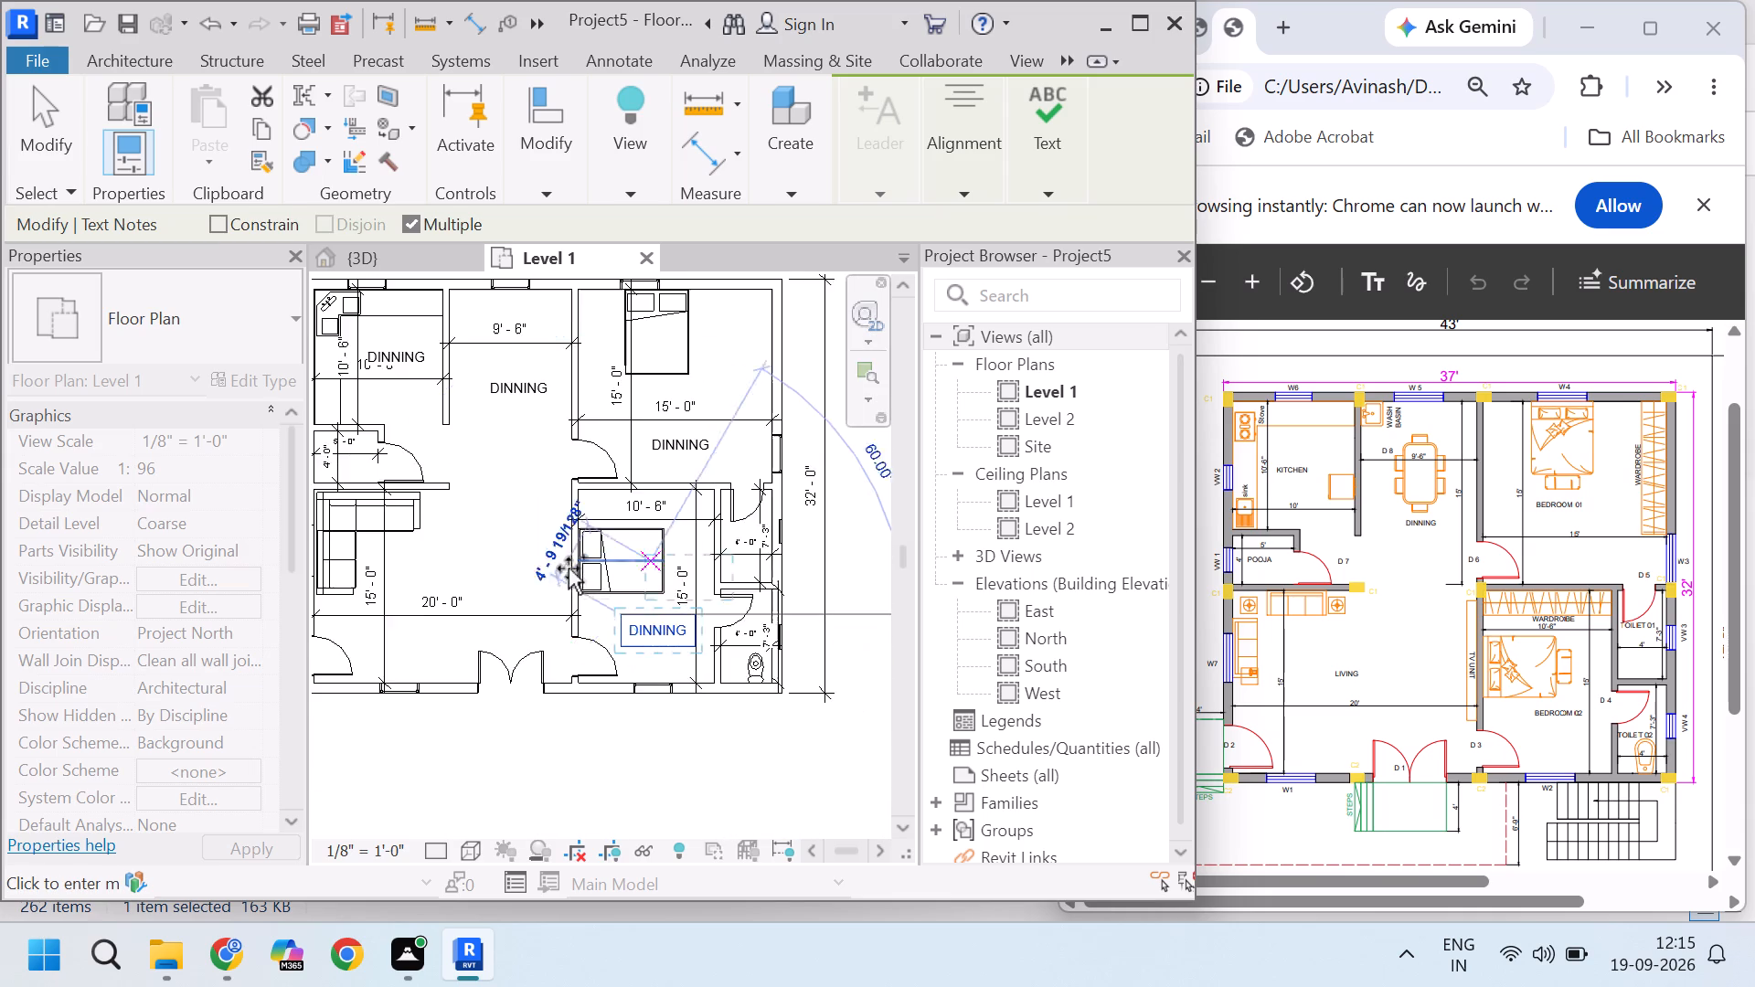
scroll(456, 550, "up", 3)
left_click(422, 546)
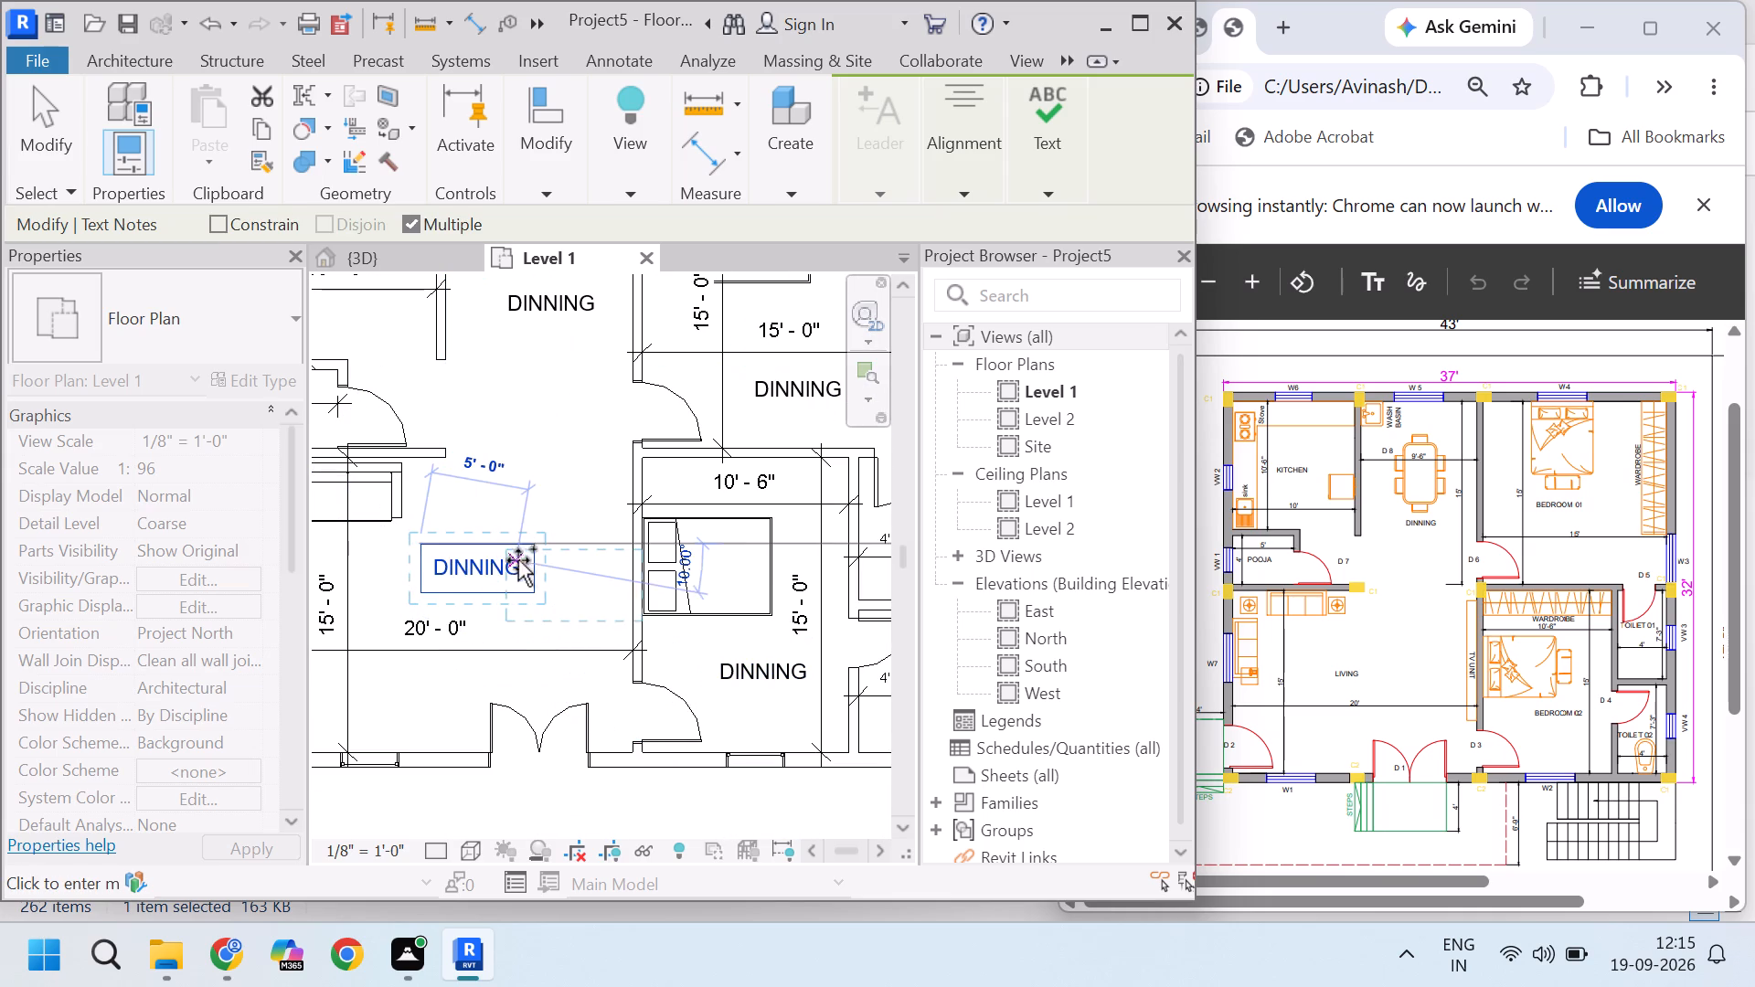
scroll(537, 577, "down", 4)
scroll(374, 484, "up", 11)
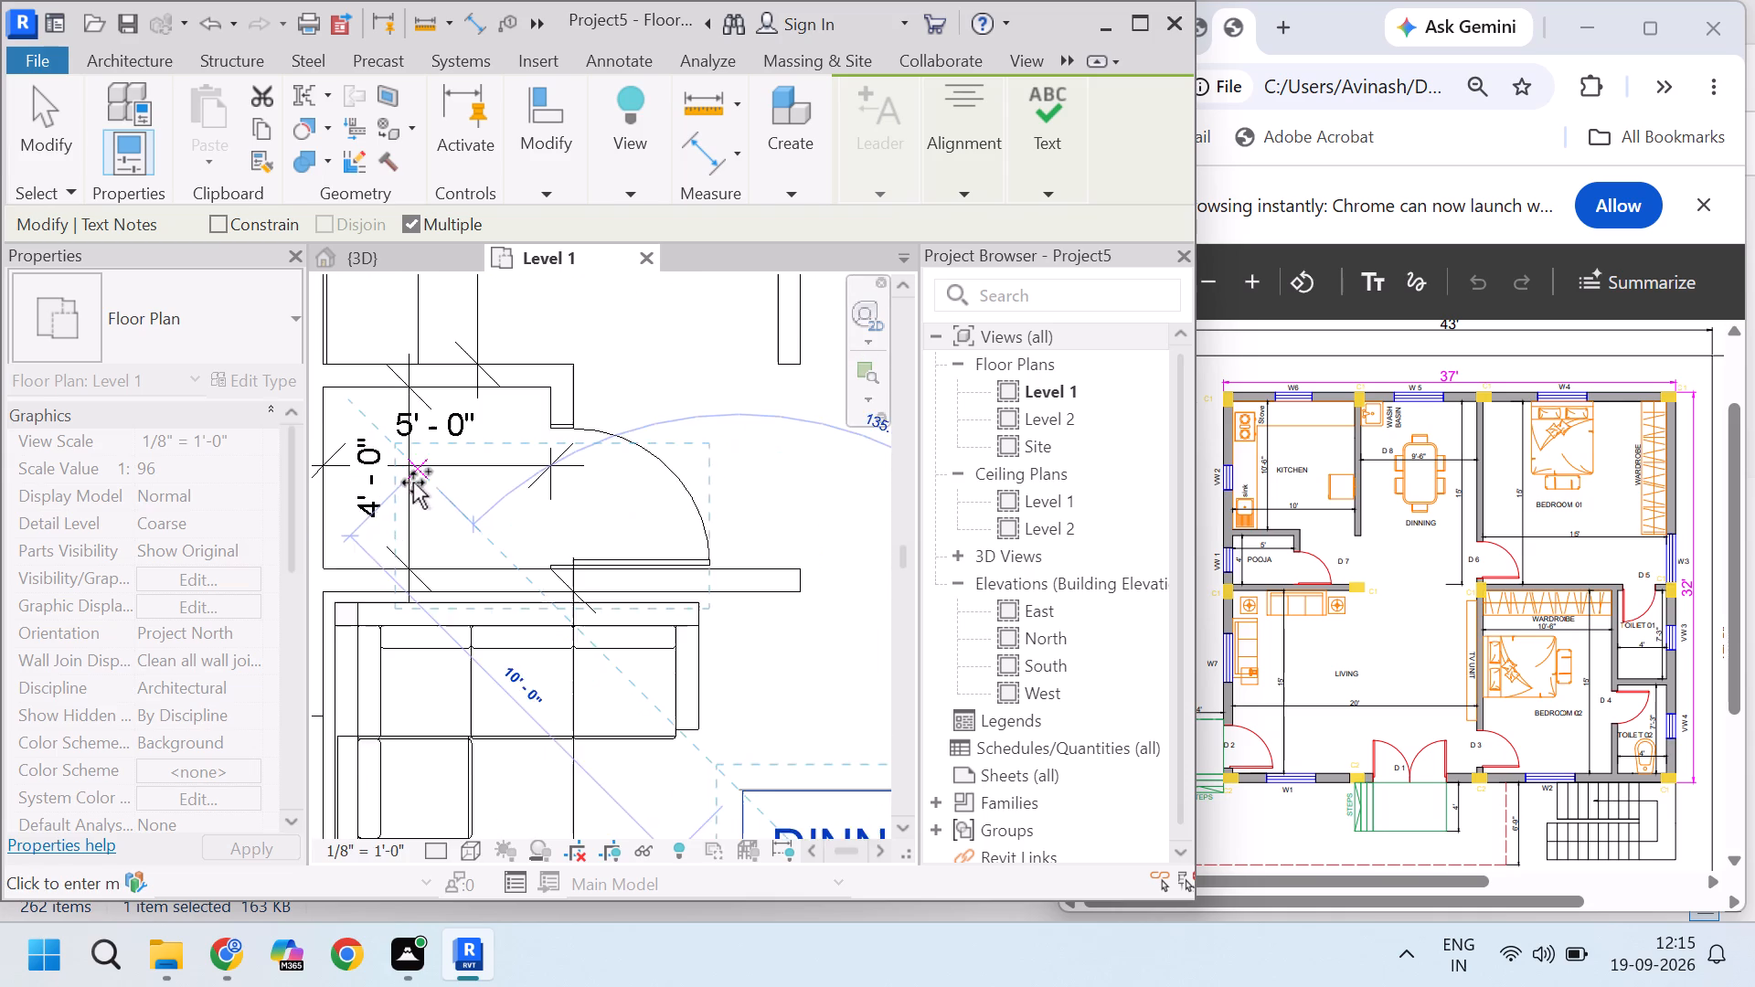
left_click(396, 450)
Place another copy of the DINNING note in bedroom 01, between the bed and the 15' - 0" width dimension.
scroll(469, 481, "down", 4)
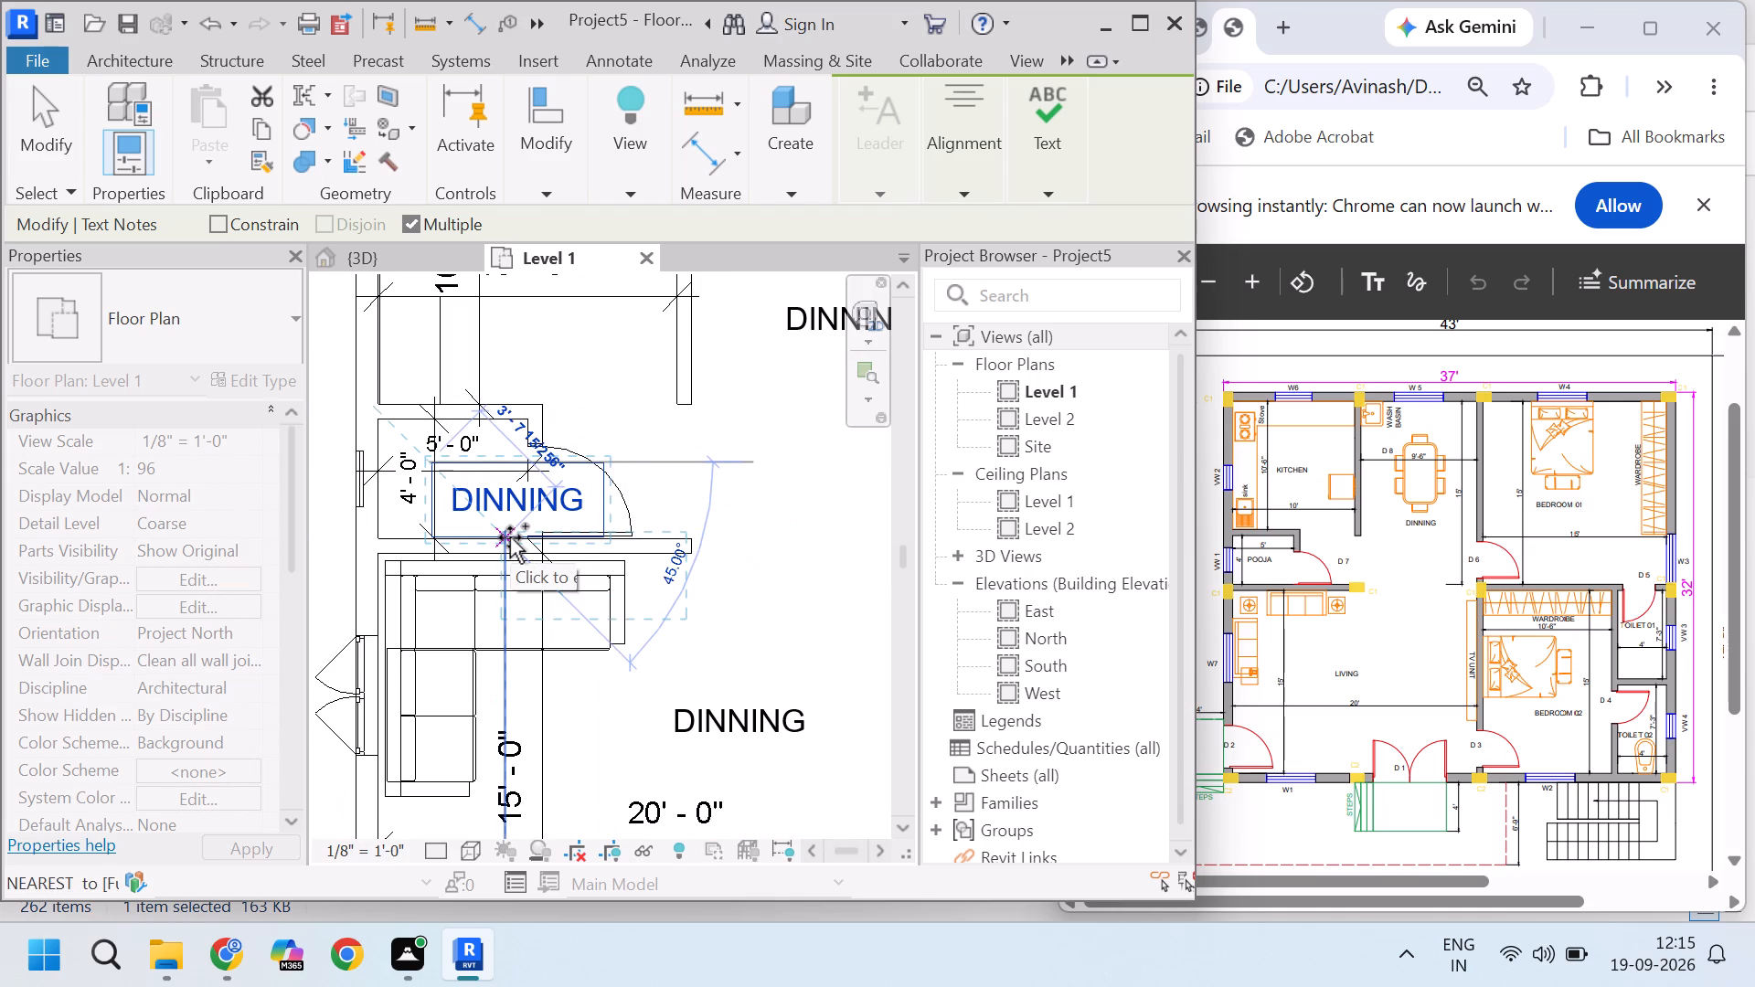
scroll(510, 537, "down", 6)
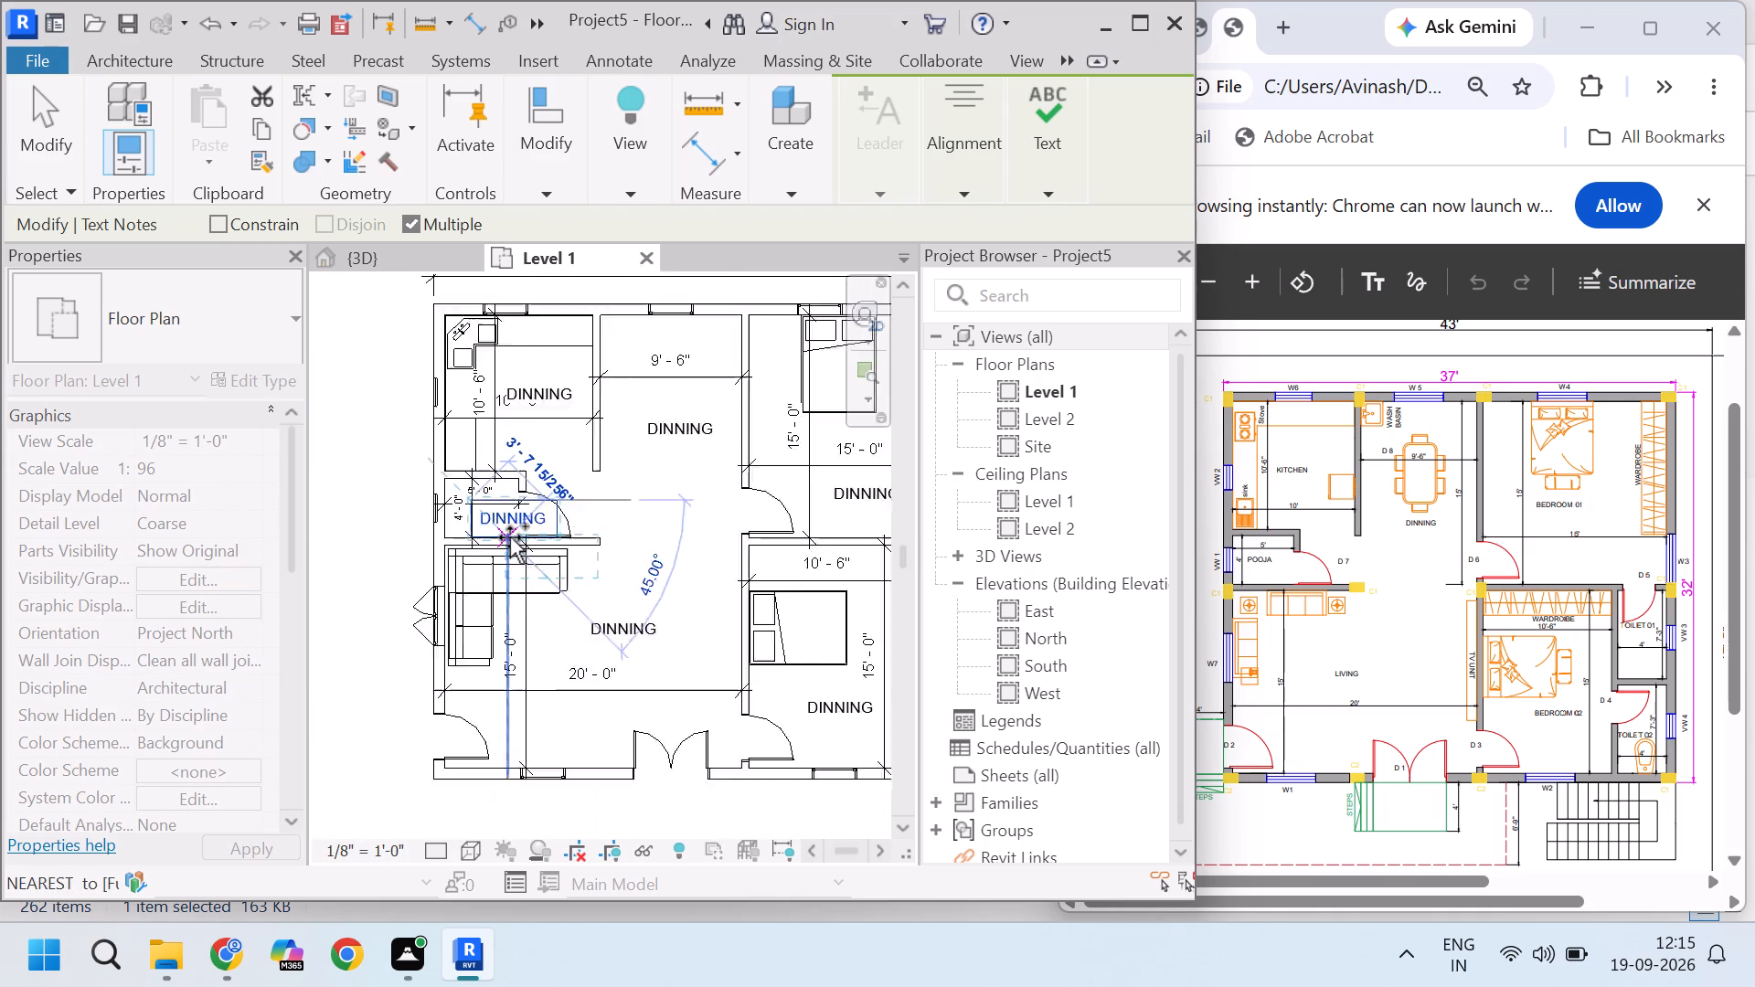
scroll(510, 537, "down", 2)
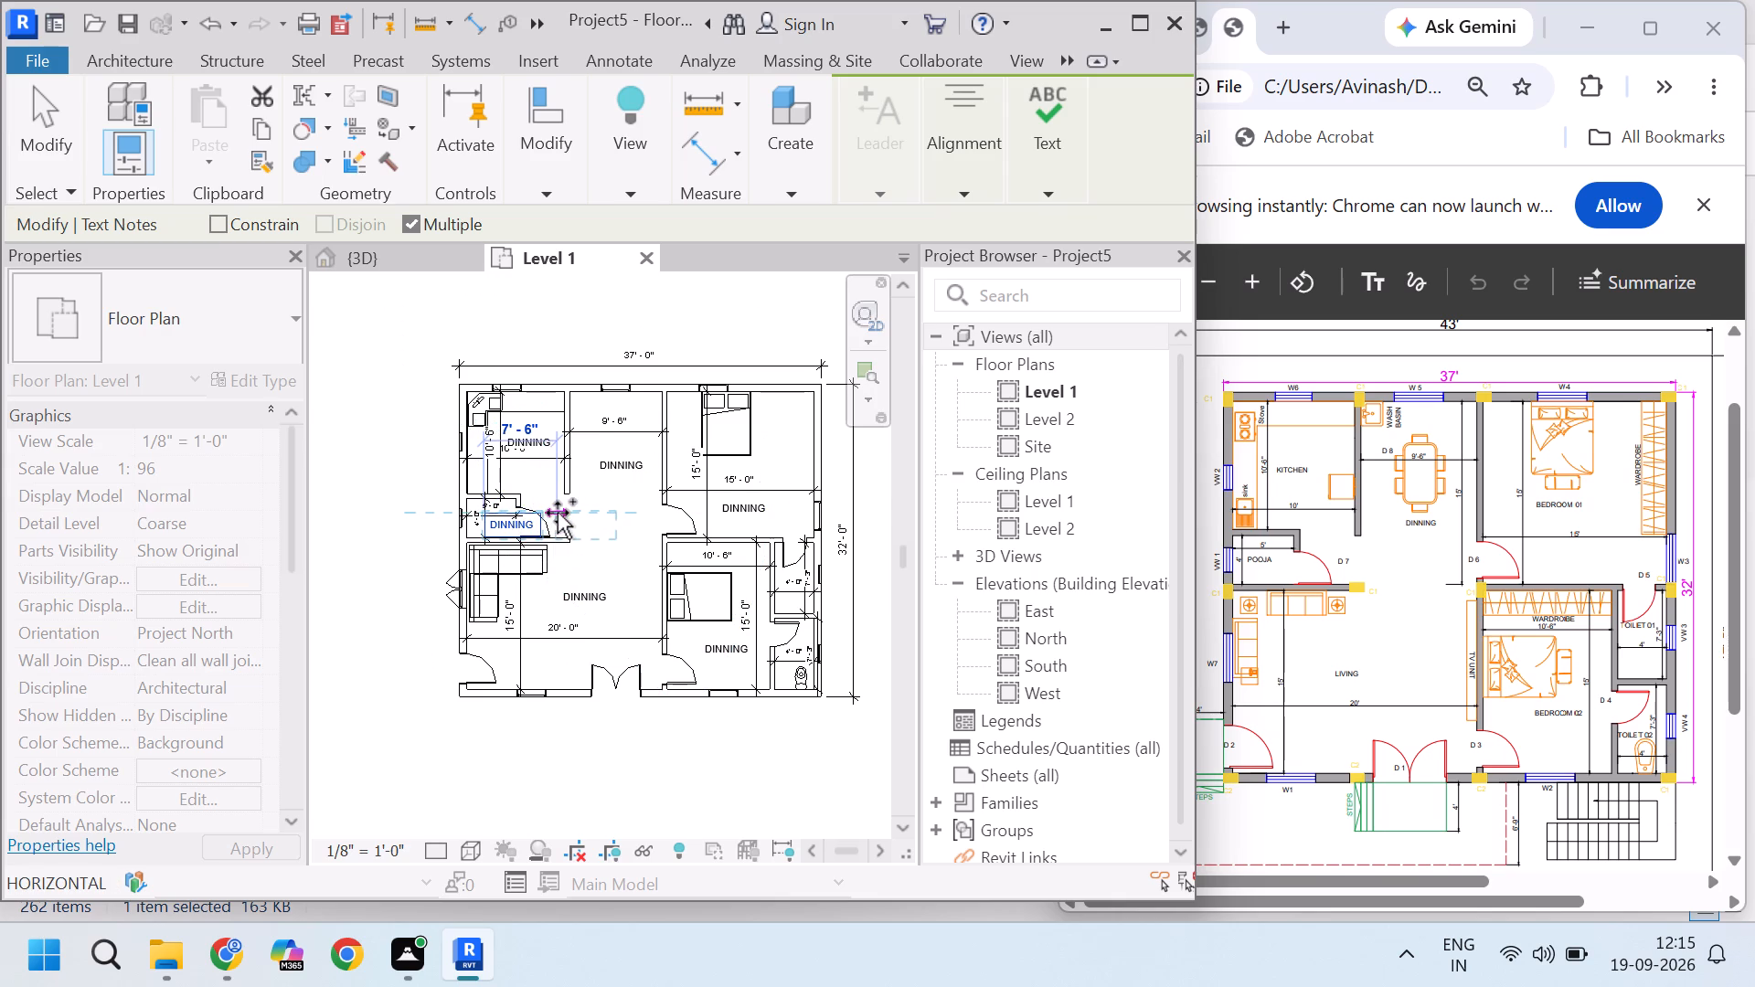
scroll(709, 502, "up", 10)
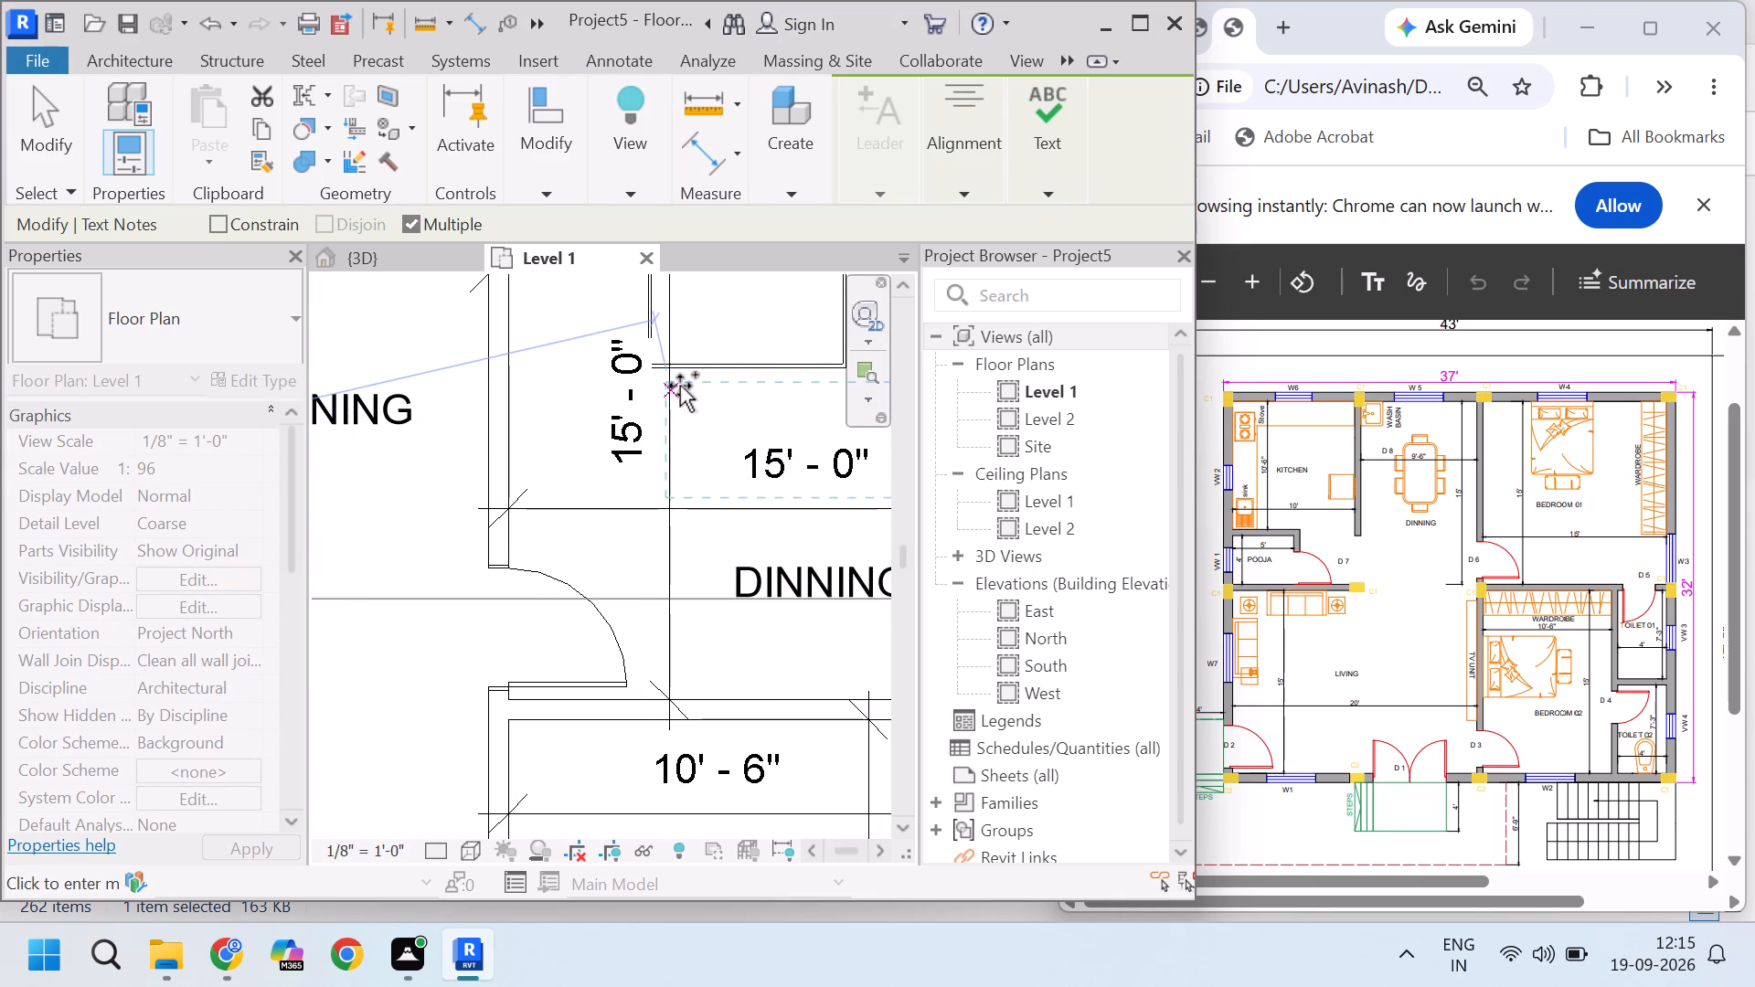
left_click(680, 386)
Place a copy of the DINNING note in each of the two toilets and finish copying.
scroll(622, 421, "down", 8)
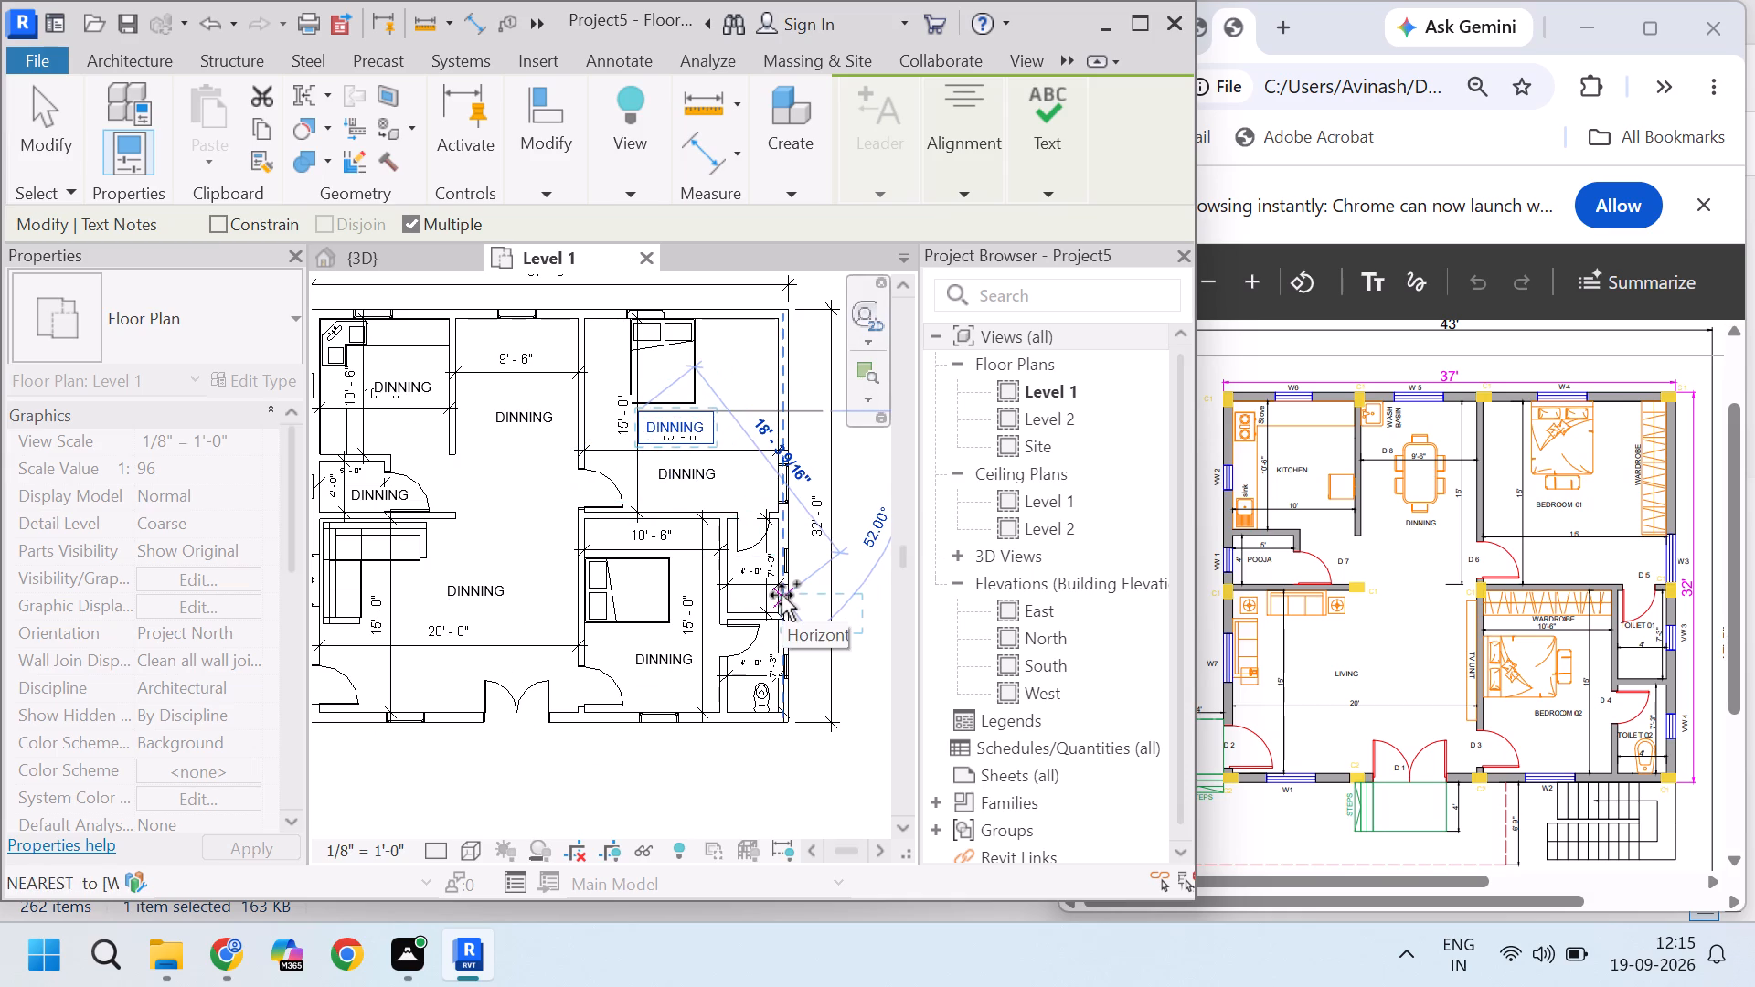
scroll(782, 595, "up", 12)
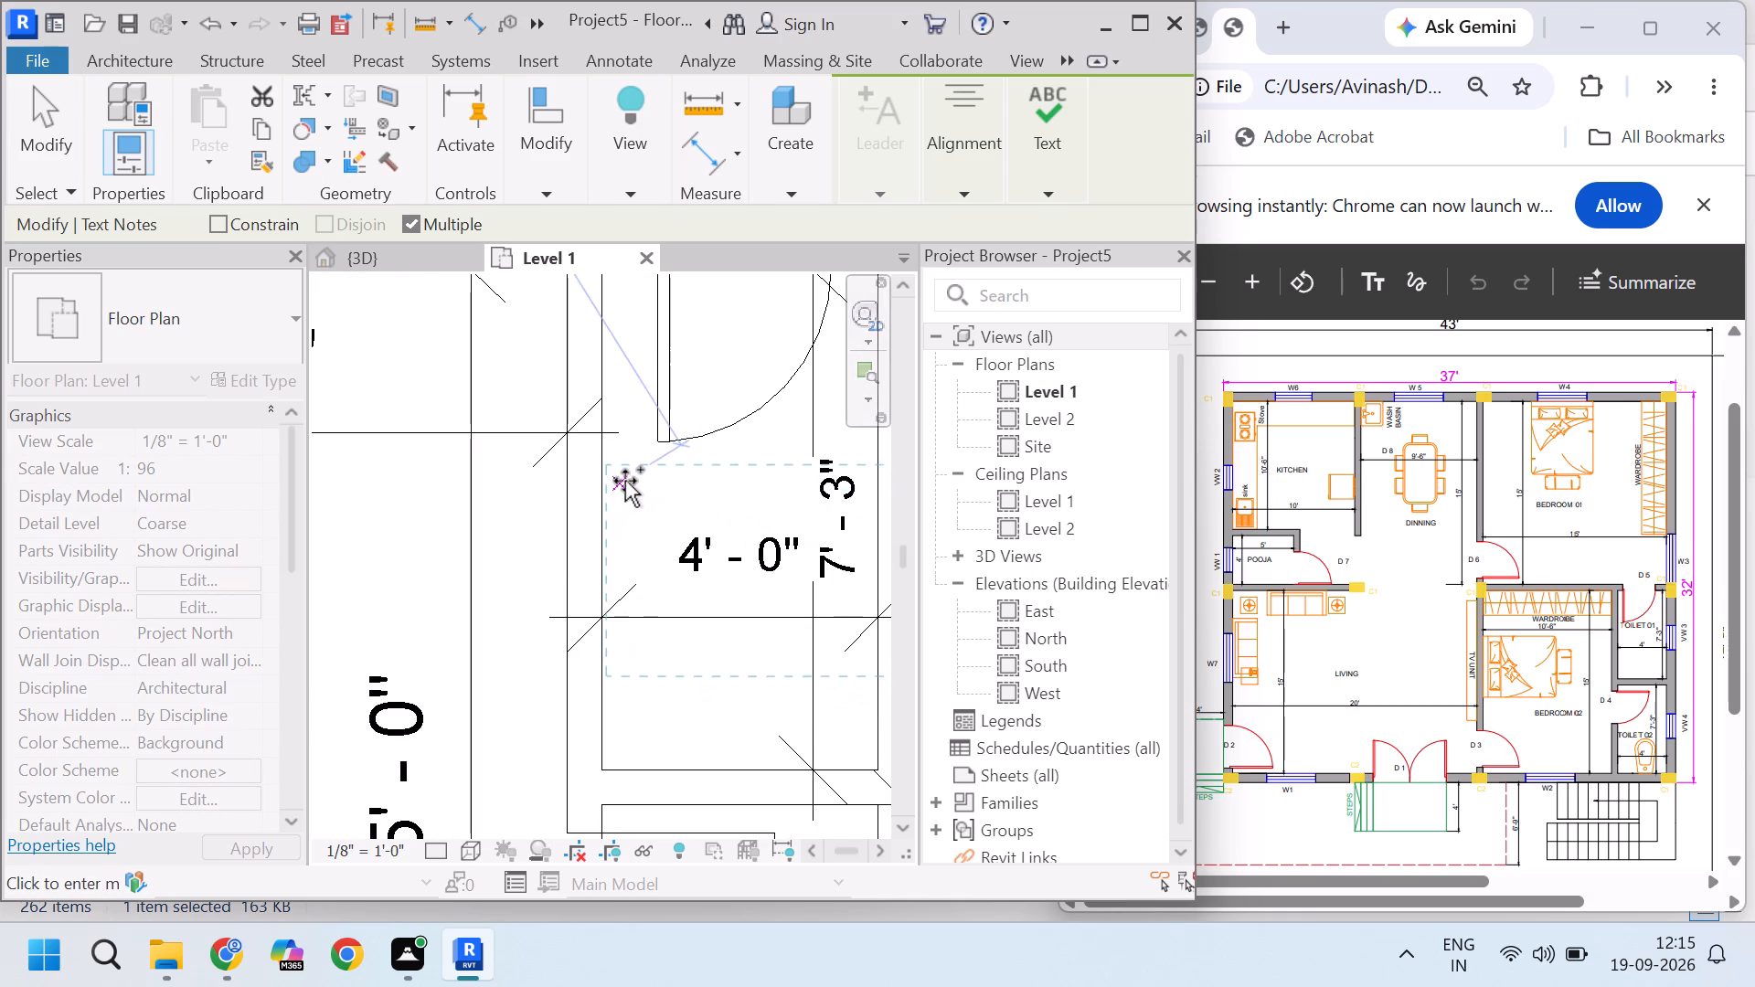
left_click(625, 481)
scroll(625, 481, "down", 9)
scroll(662, 666, "up", 4)
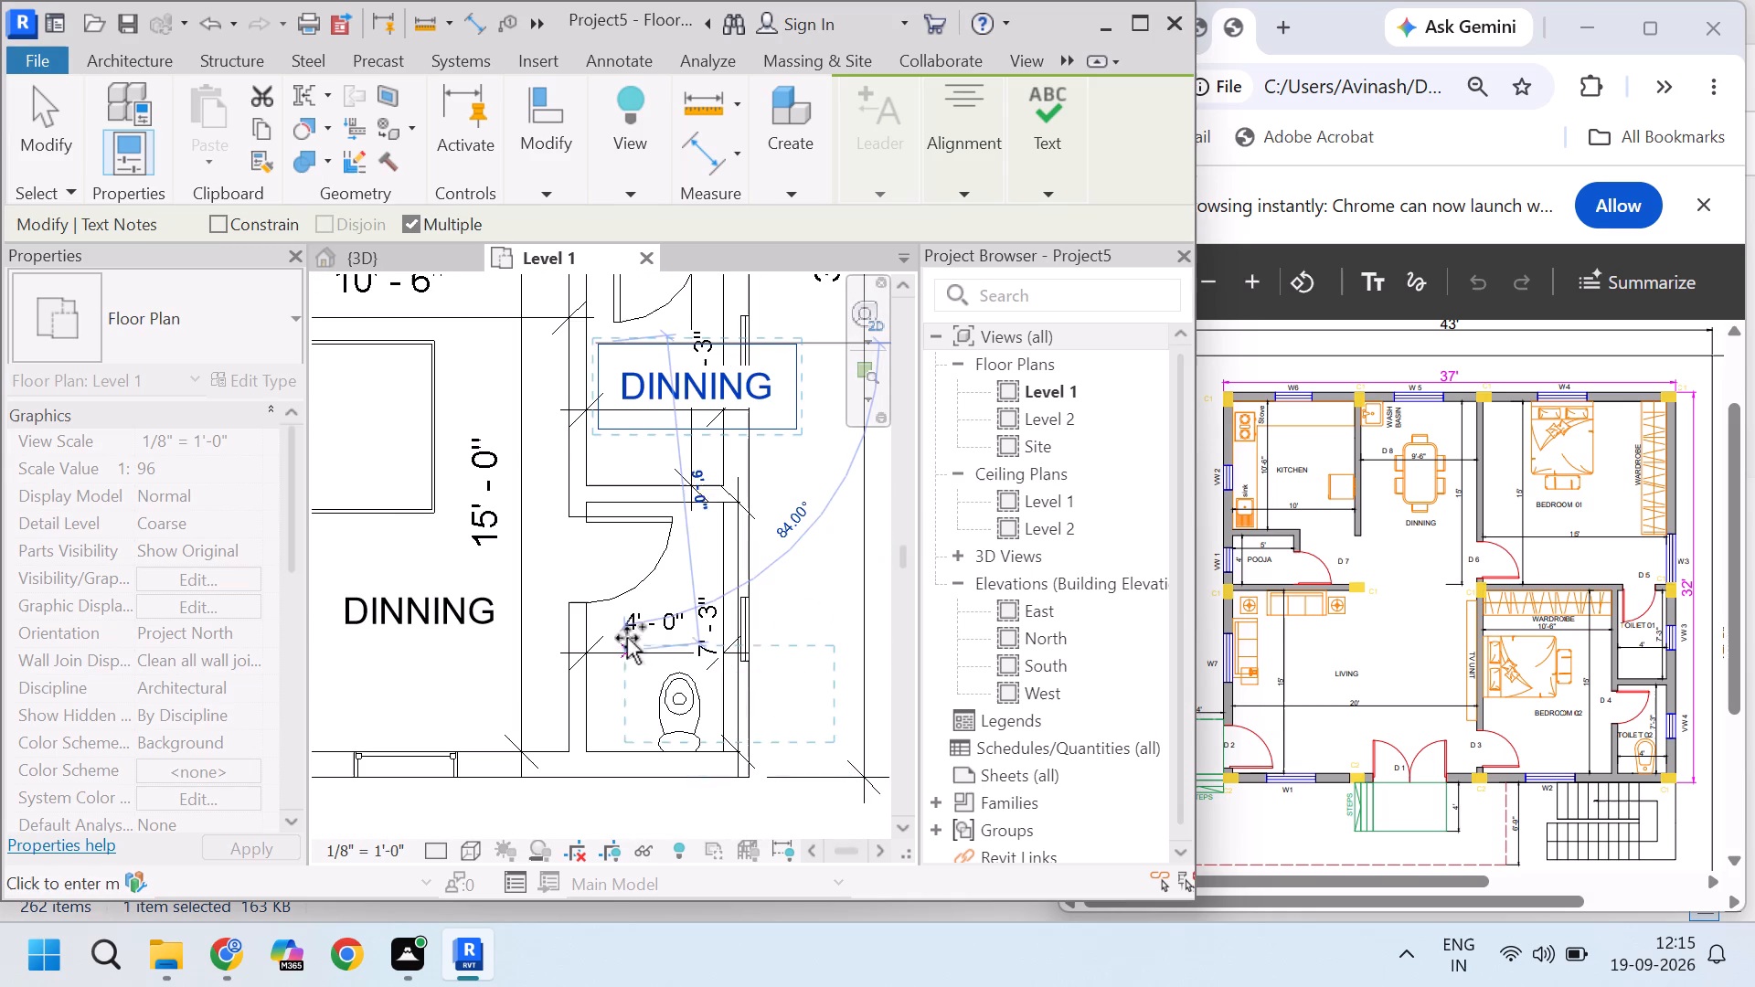
left_click(623, 617)
key("Escape")
key("Escape")
key("Escape")
Replace the text of the copied DINNING note in the lower bedroom with BEDROOM 02.
scroll(740, 656, "down", 4)
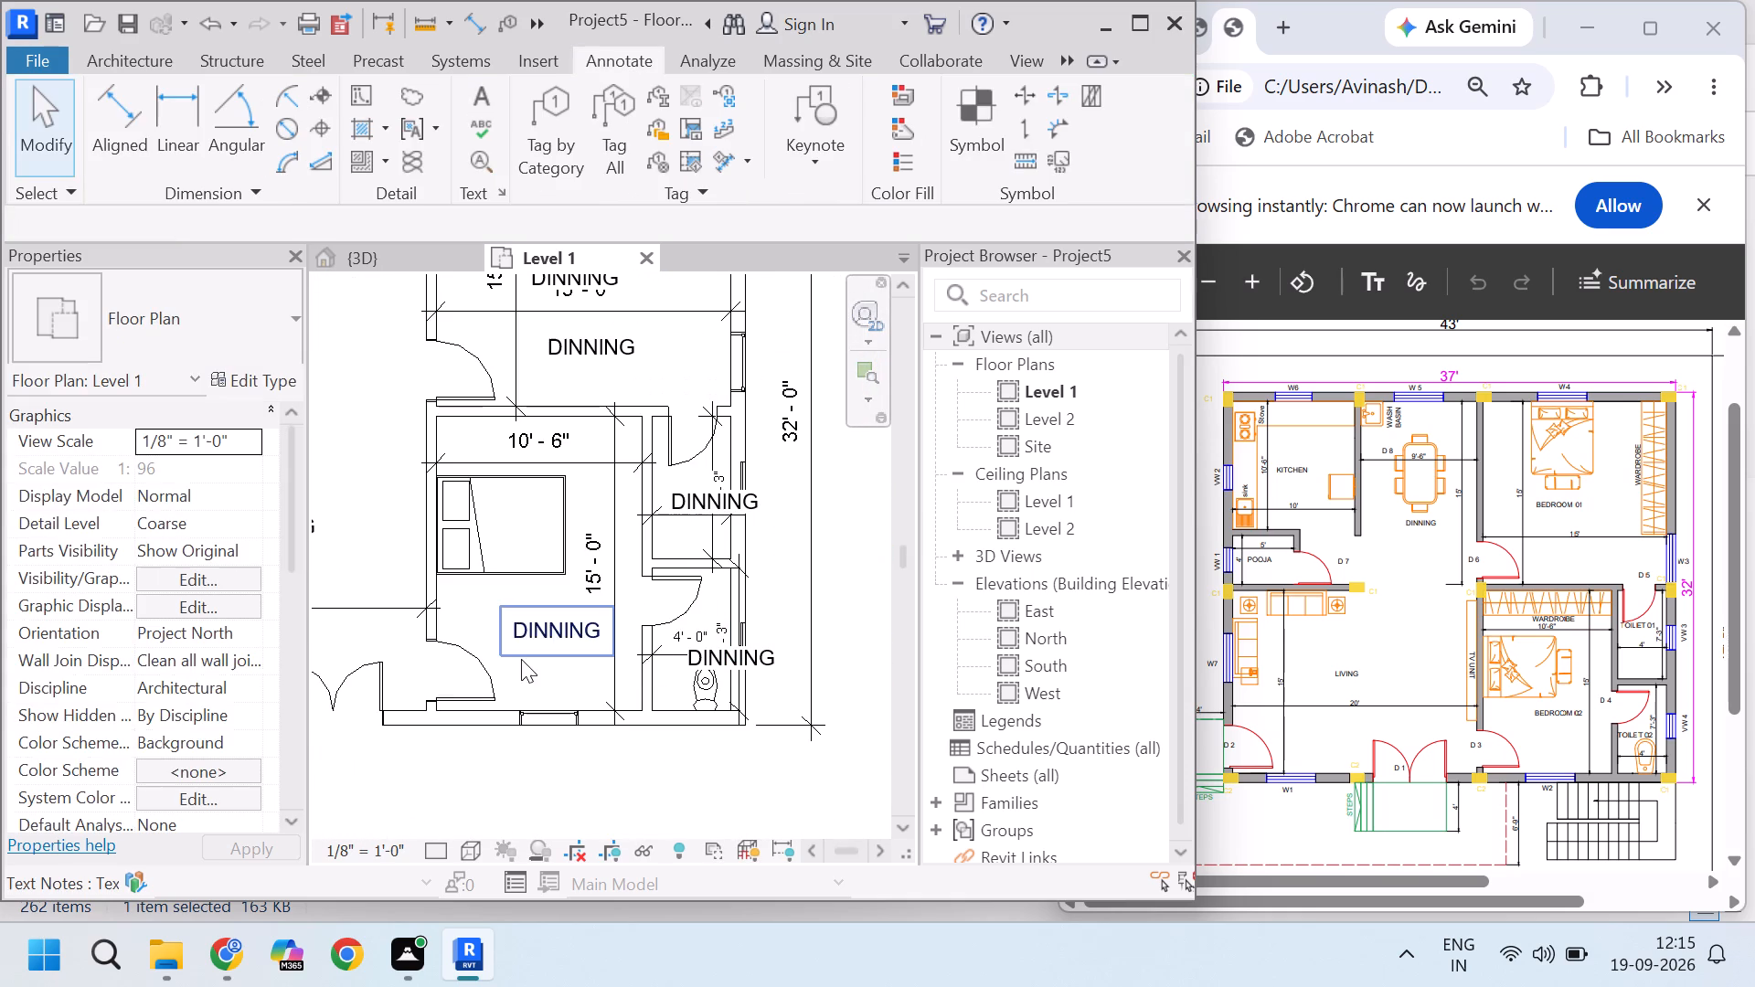
scroll(602, 628, "down", 3)
scroll(569, 629, "up", 4)
left_click(568, 630)
double_click(593, 635)
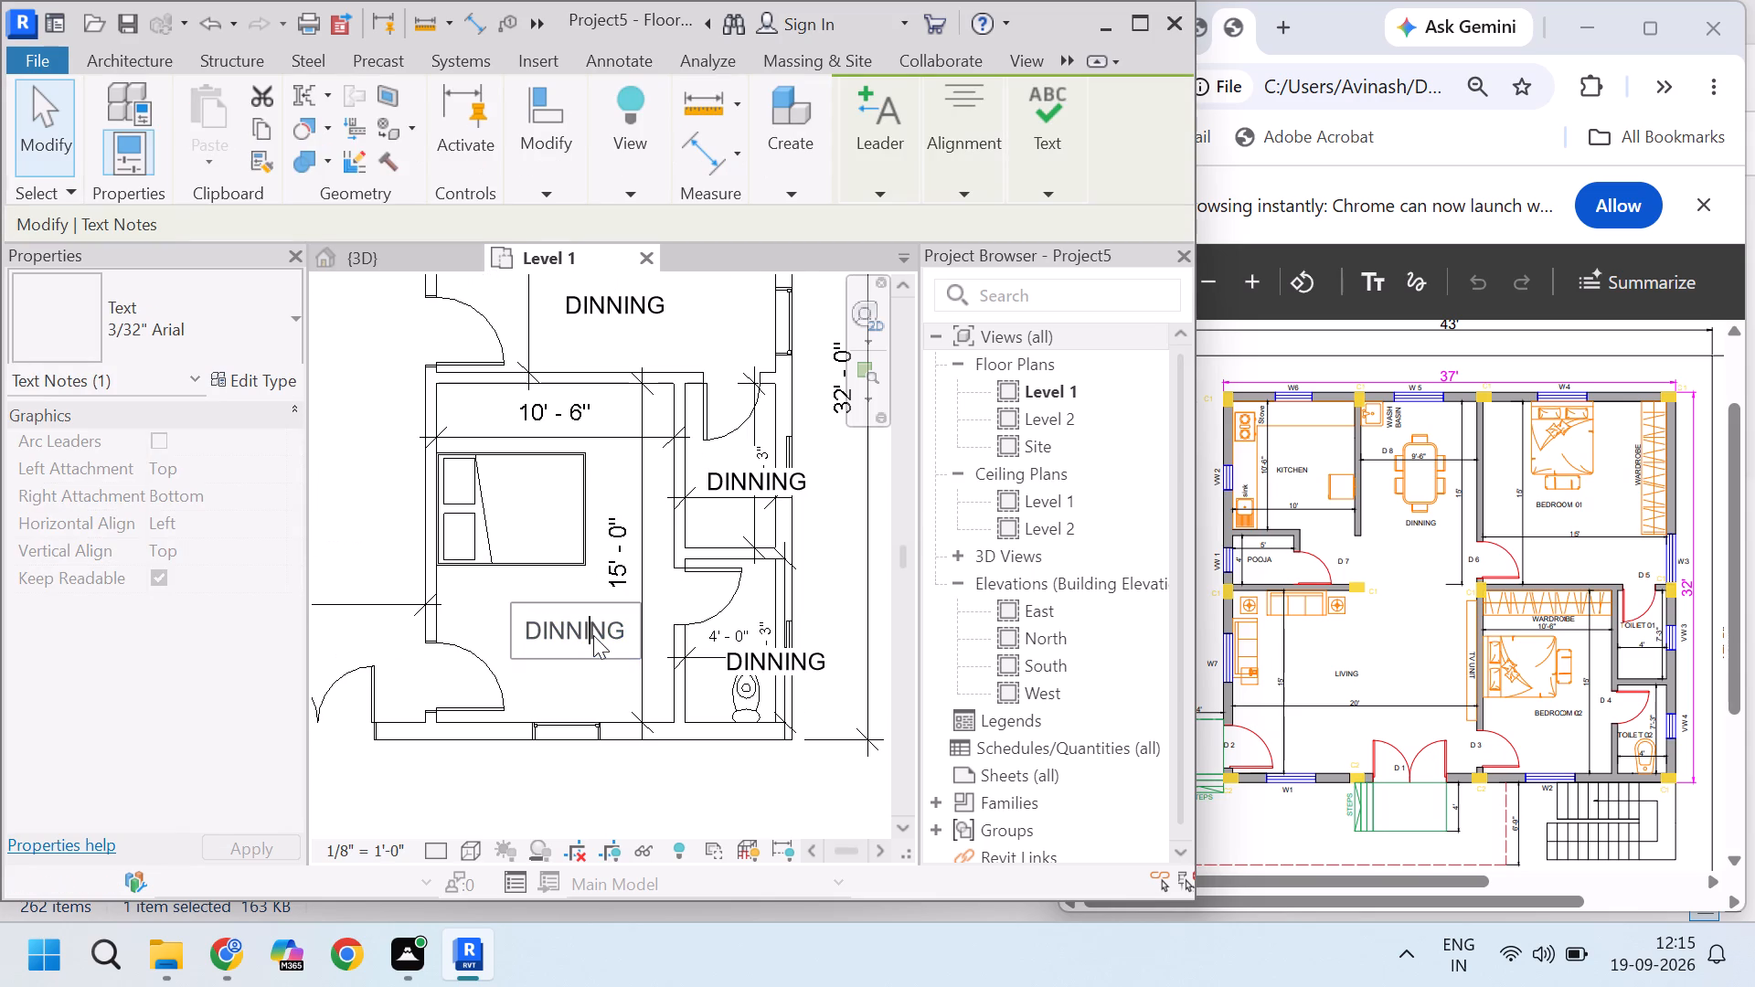
left_click(625, 628)
triple_click(625, 628)
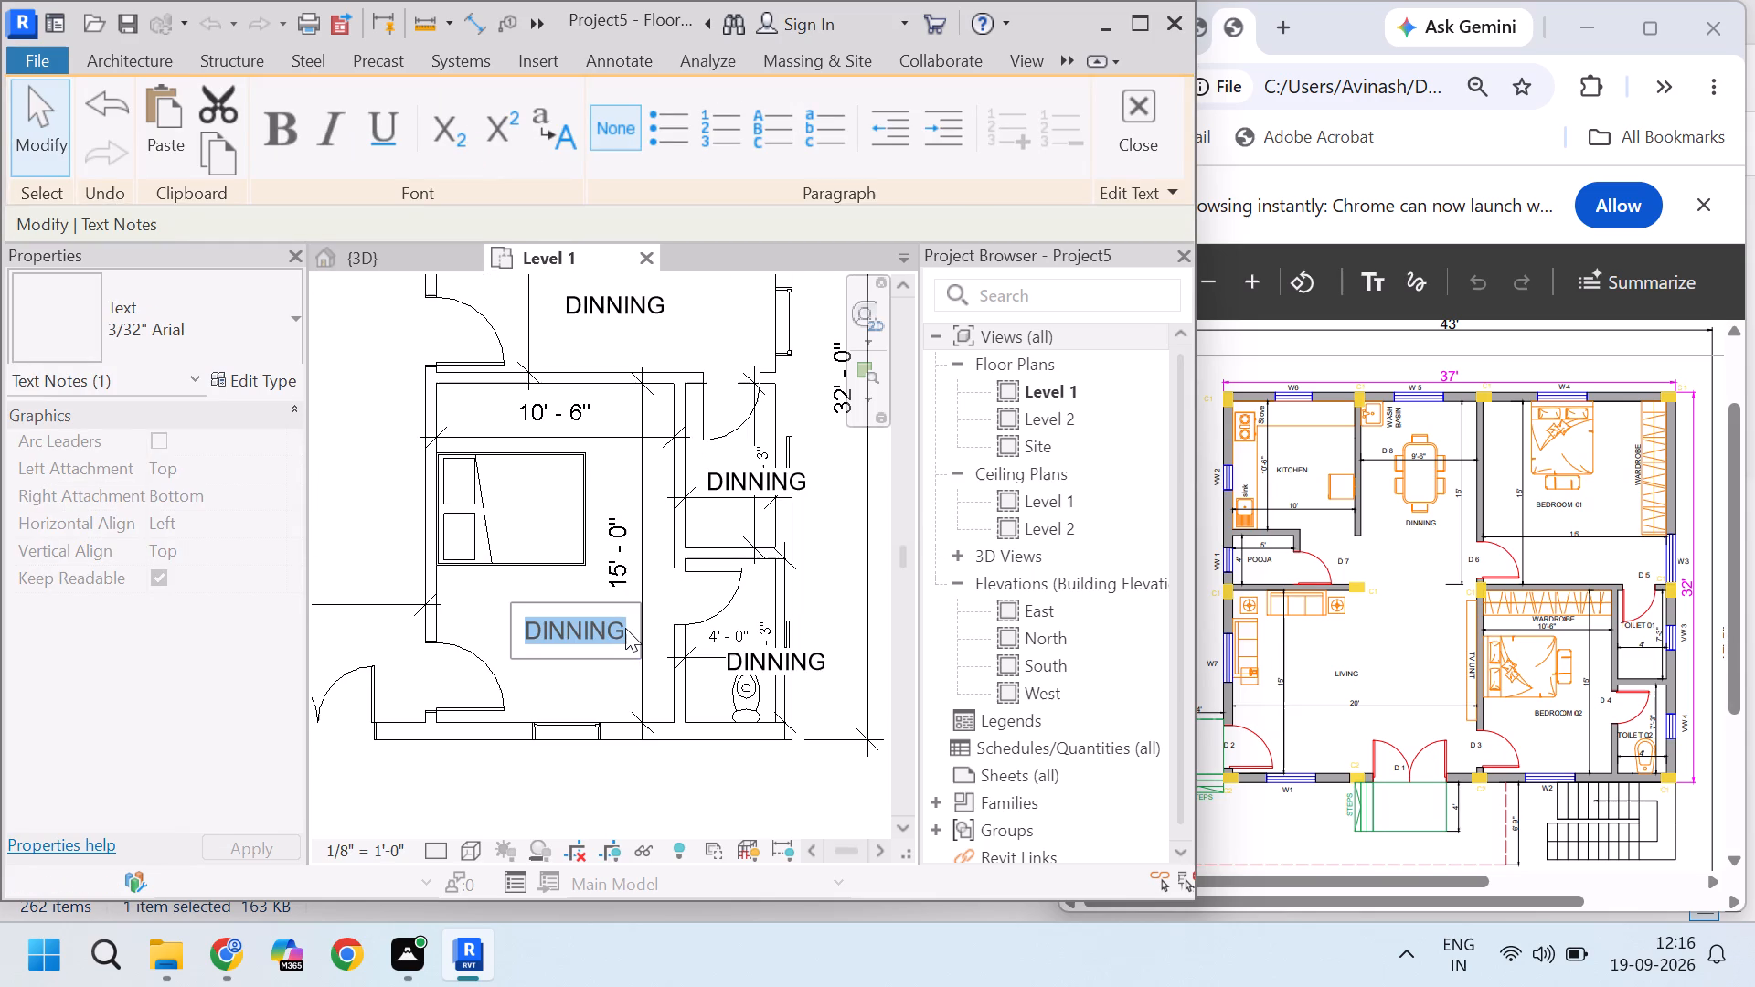
type("BEDROOM")
key("space")
type("02")
left_click(625, 626)
left_click(582, 662)
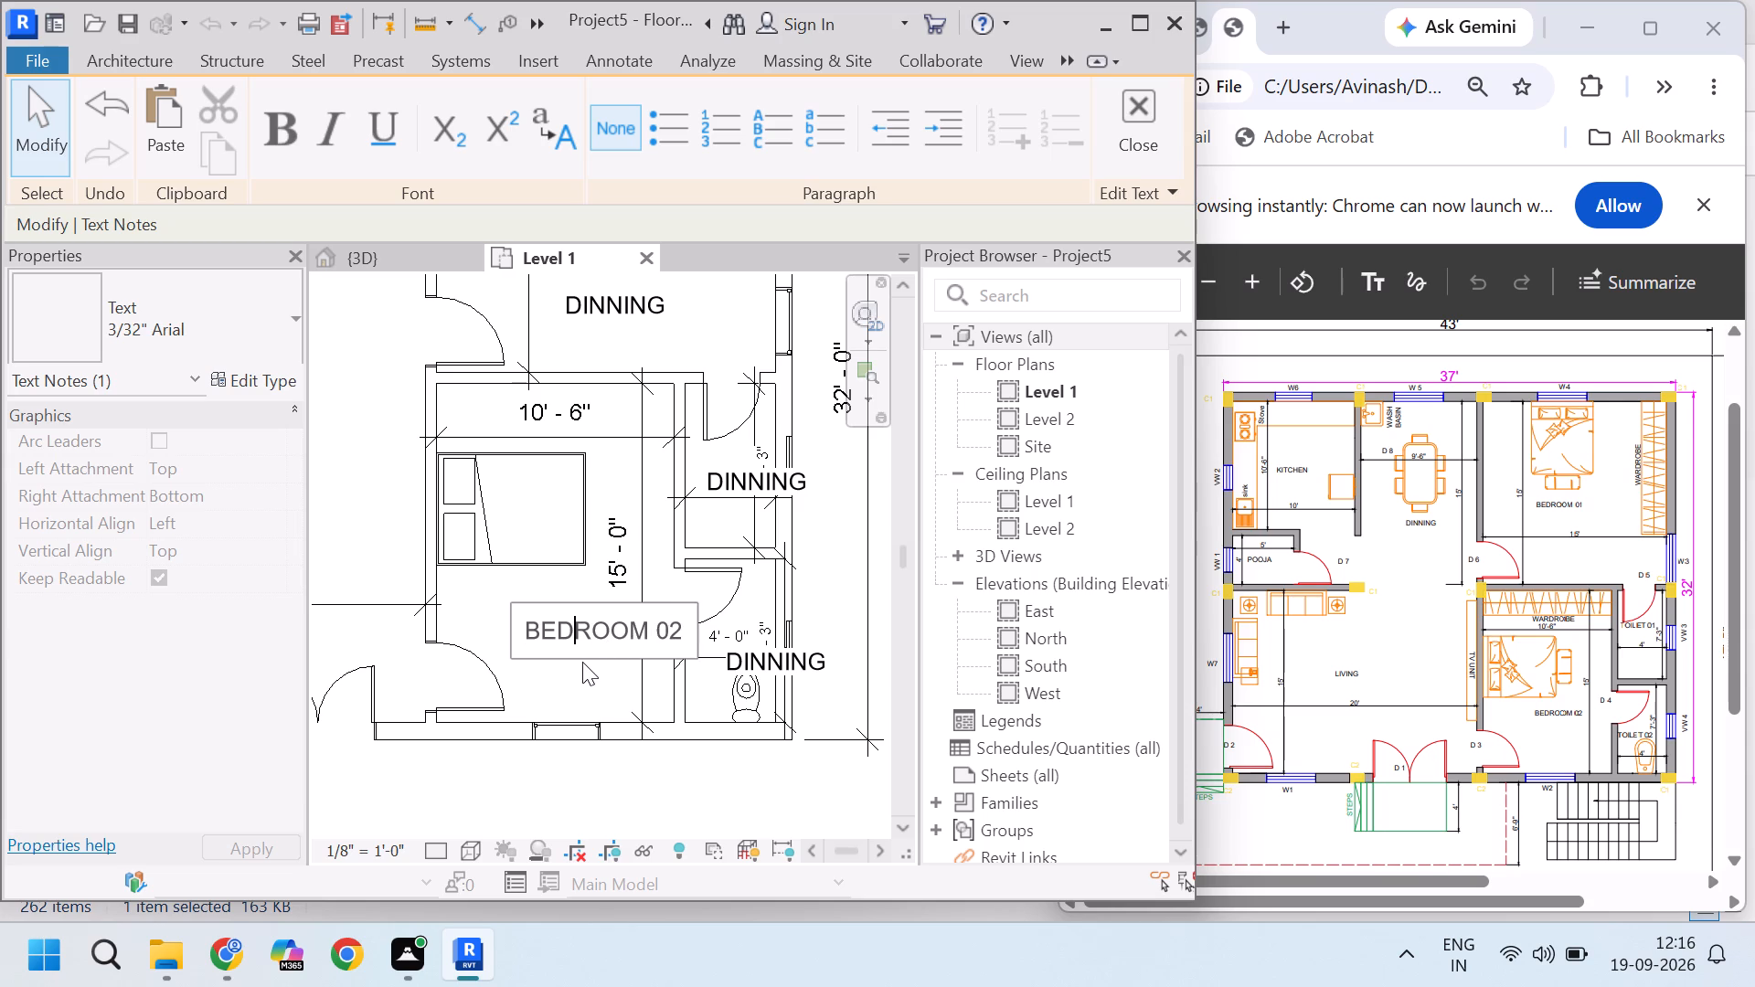
double_click(582, 670)
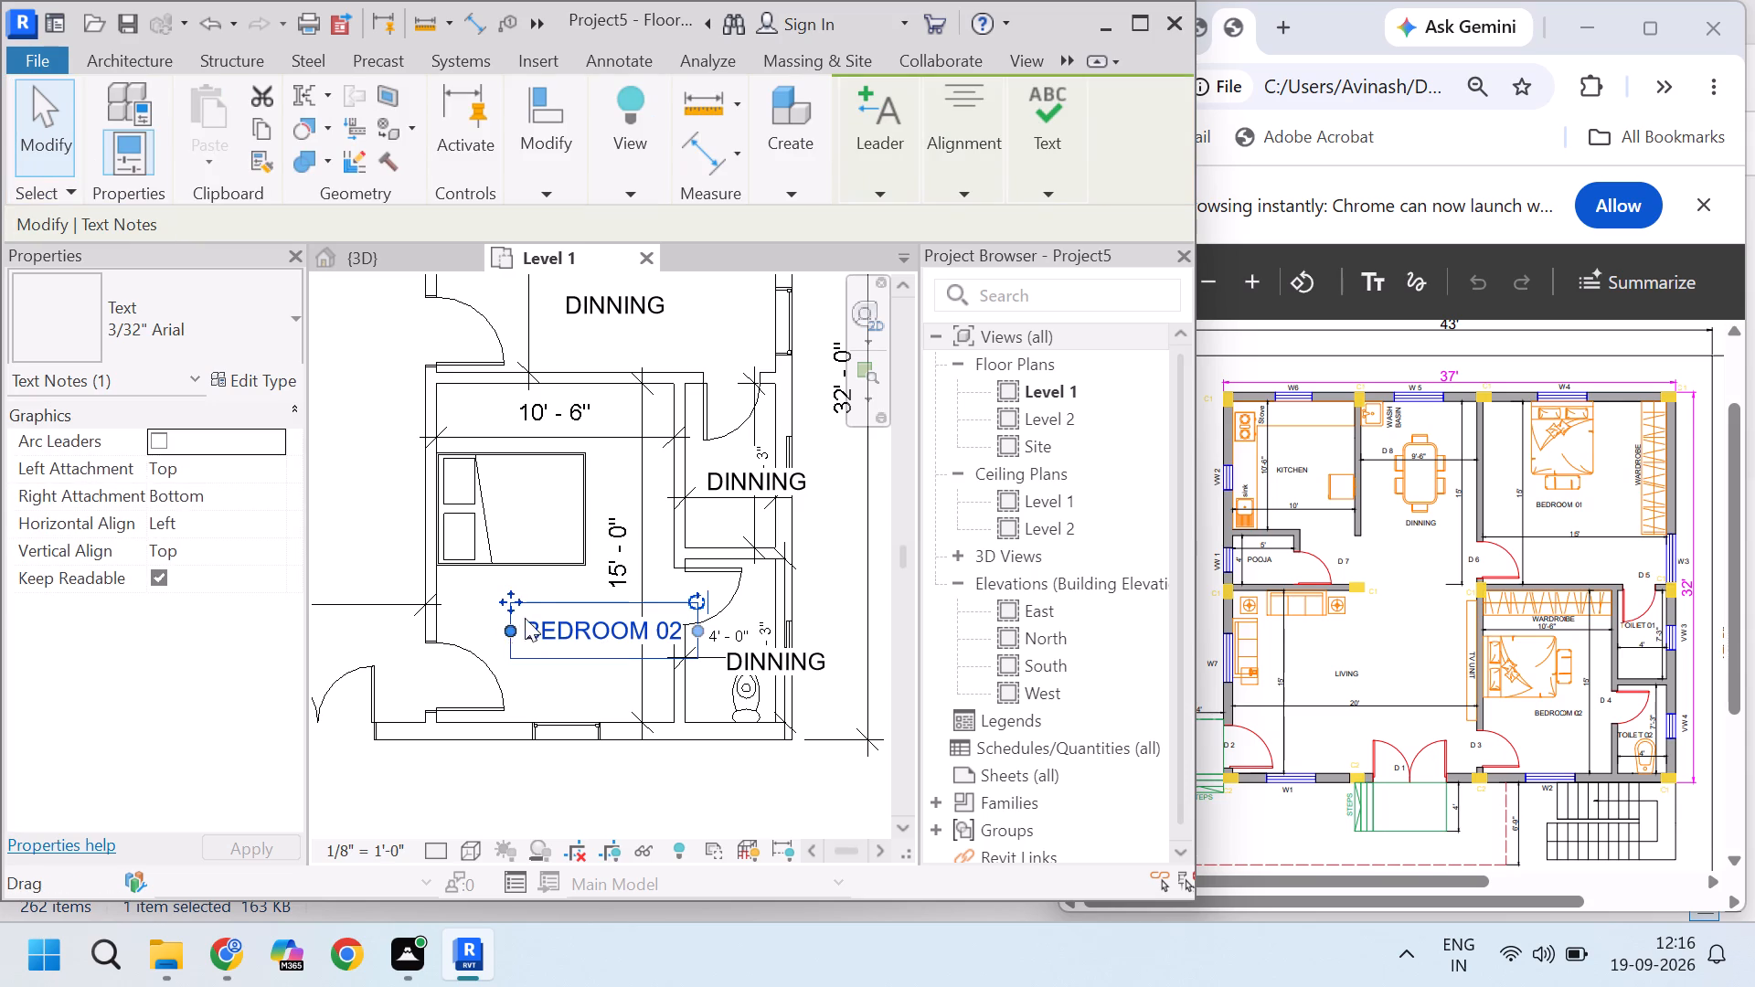
Move the BEDROOM 02 note to just below the bed, clear of the toilet wall.
left_click_drag(510, 602, 469, 594)
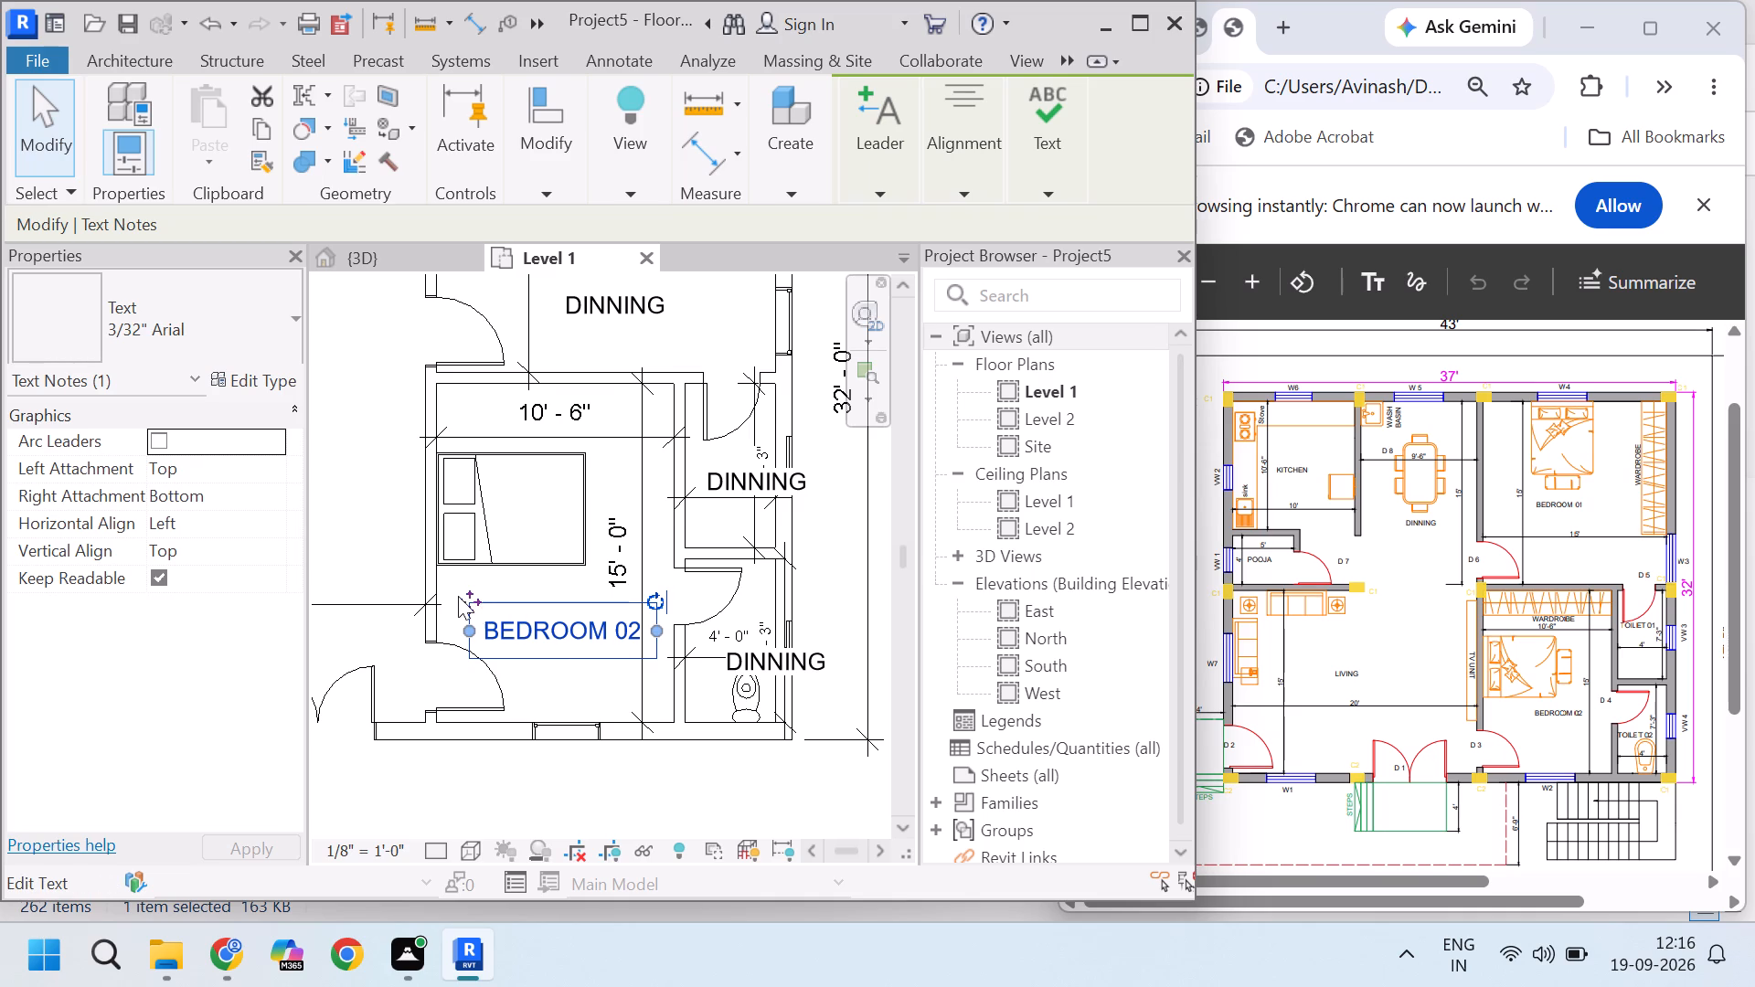
left_click_drag(468, 604, 453, 578)
key("Escape")
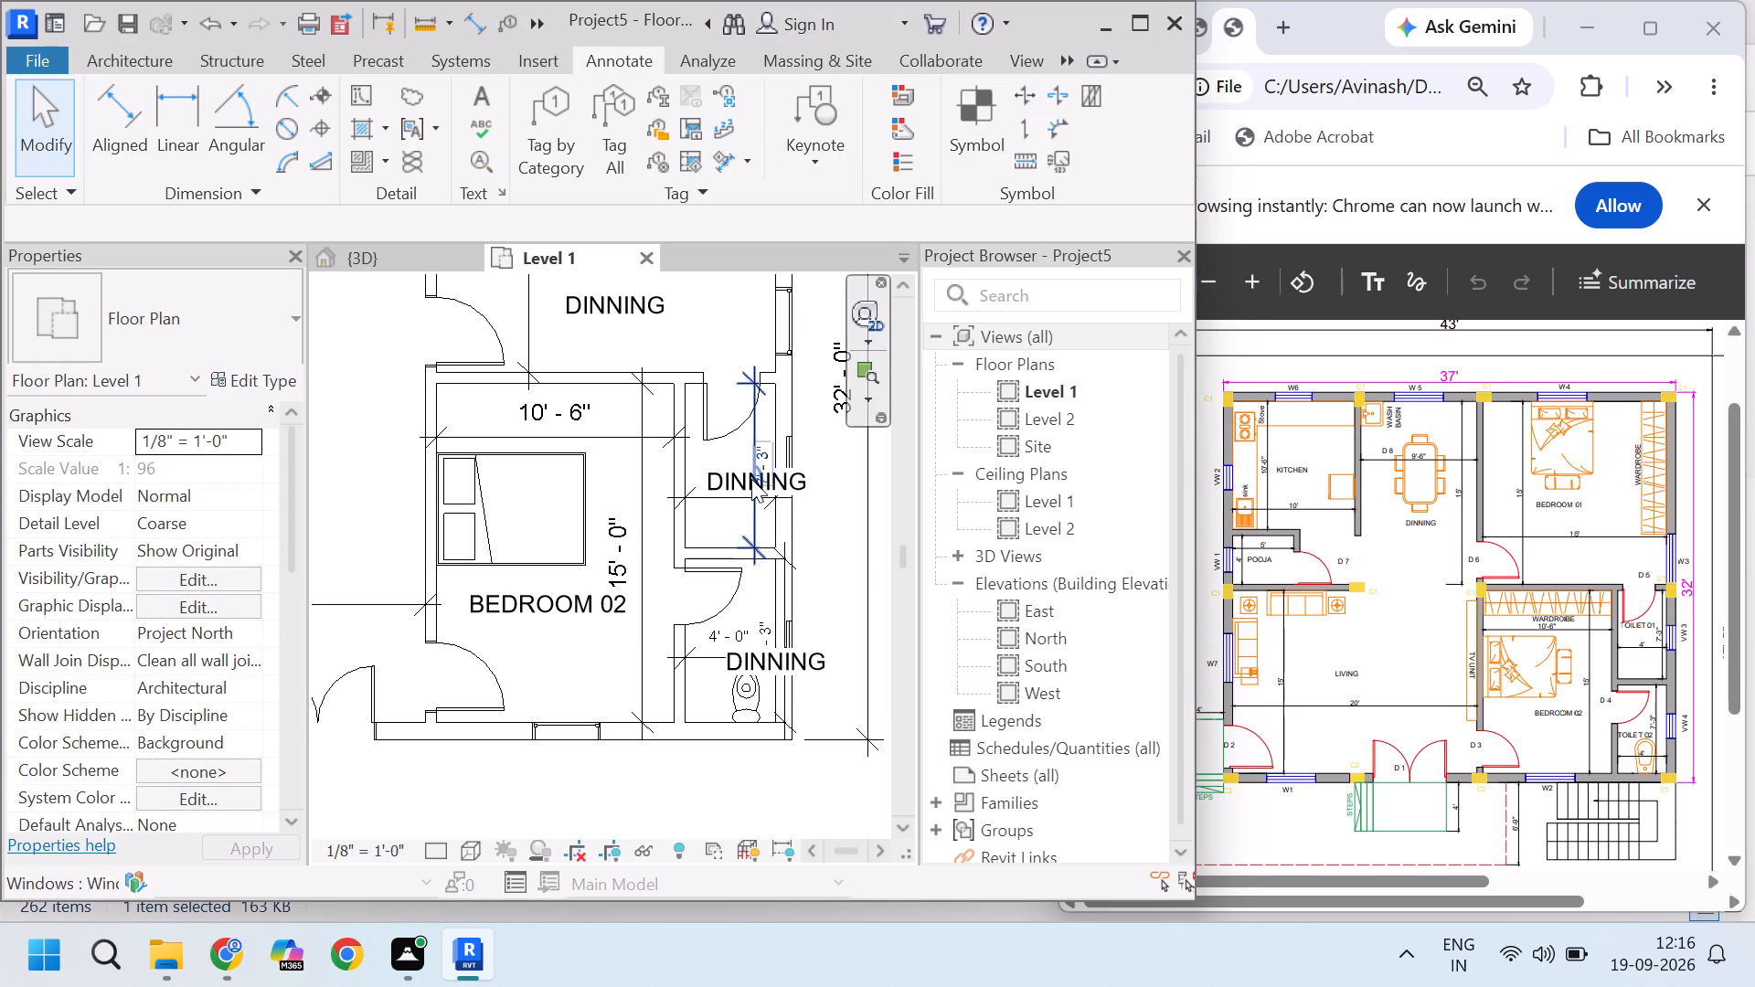
scroll(807, 497, "up", 2)
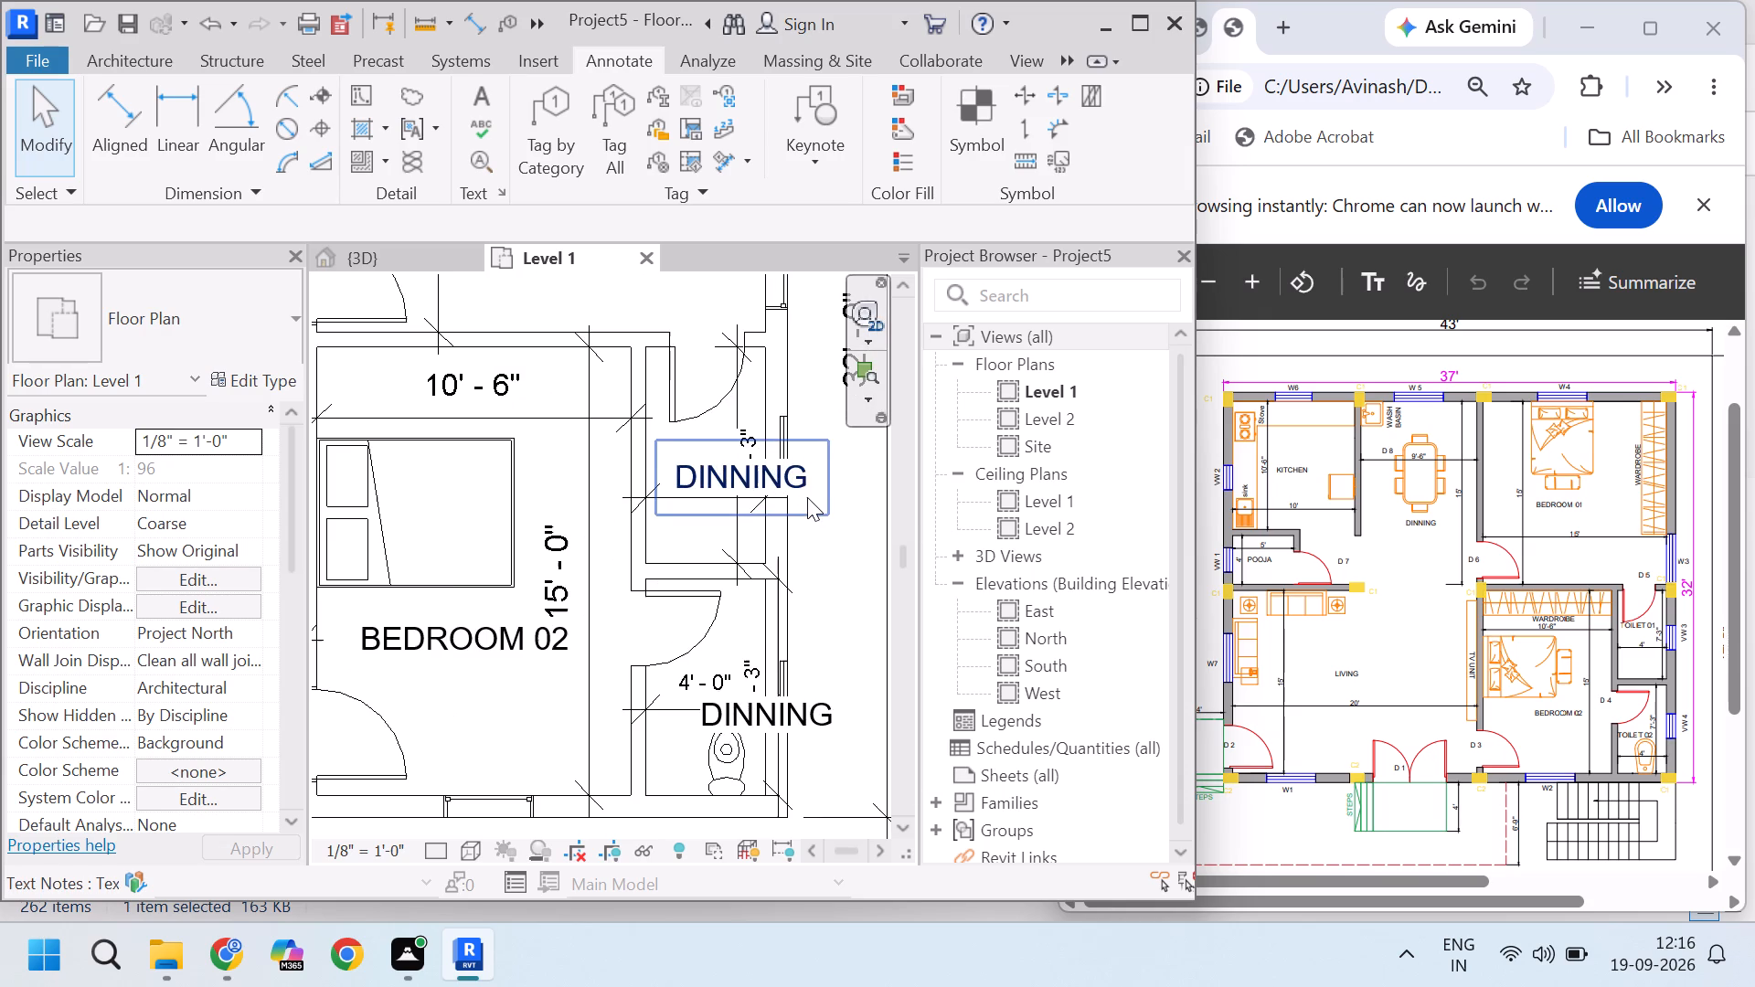
Replace the text of the copied DINNING note in the upper toilet with TOILET.
double_click(807, 497)
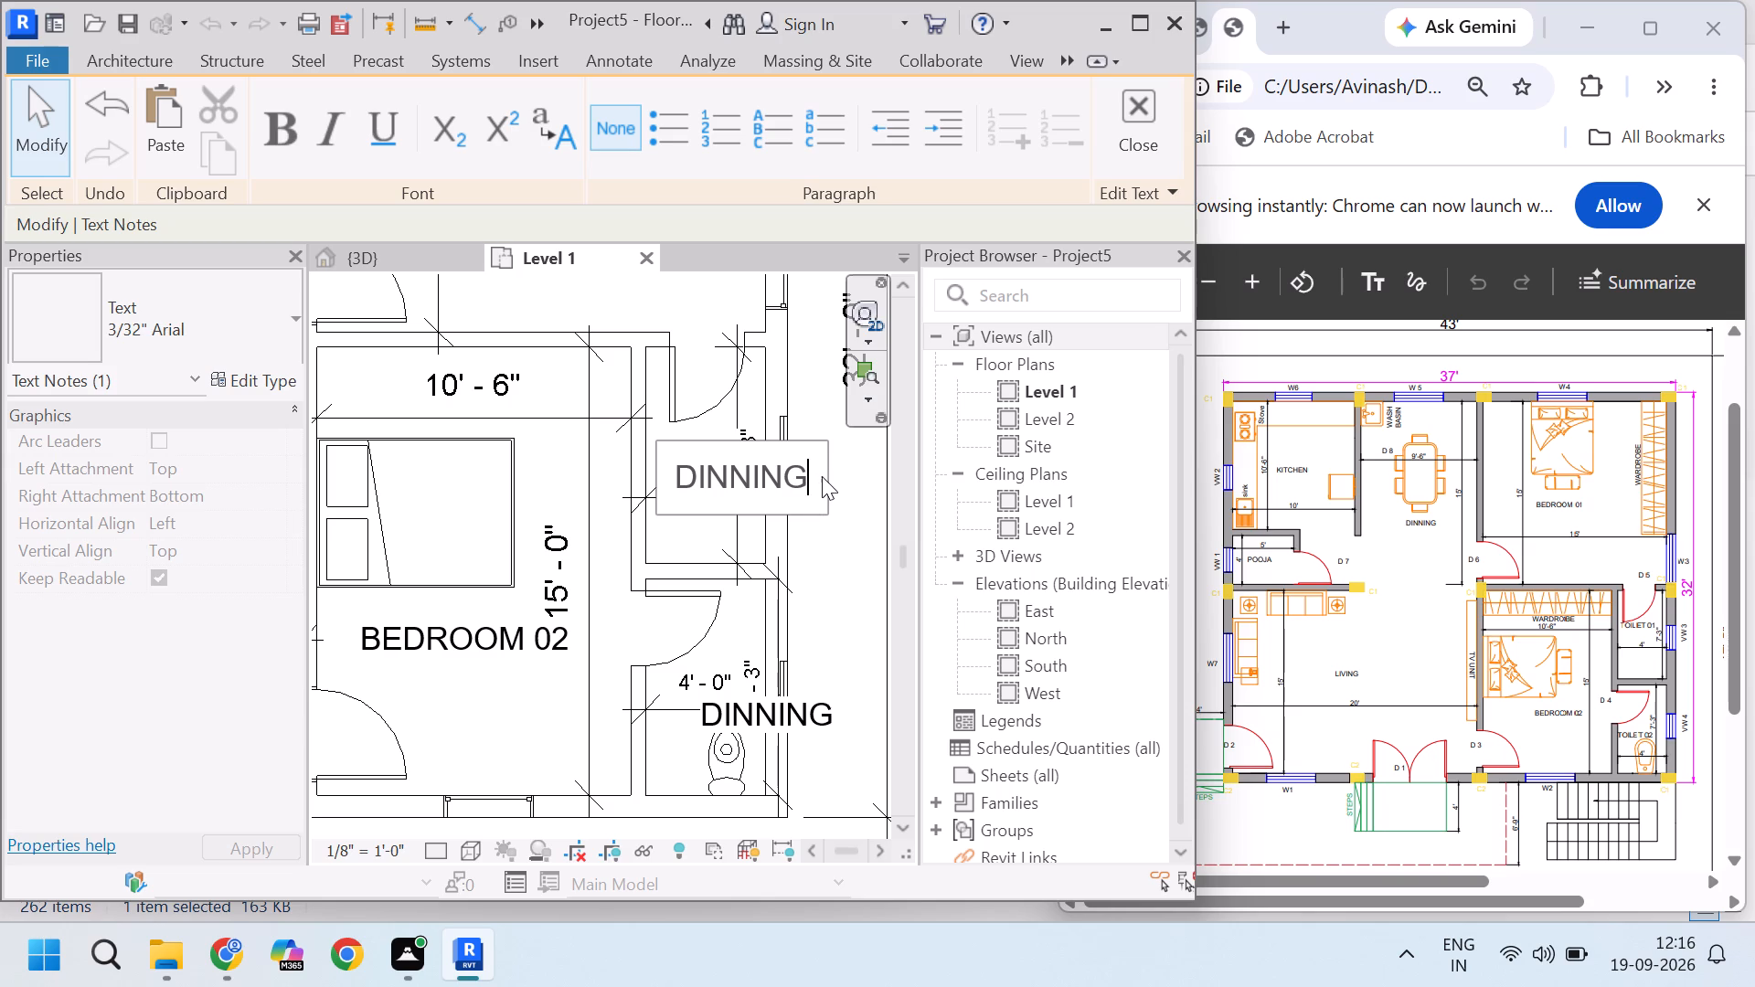
triple_click(822, 476)
left_click(822, 476)
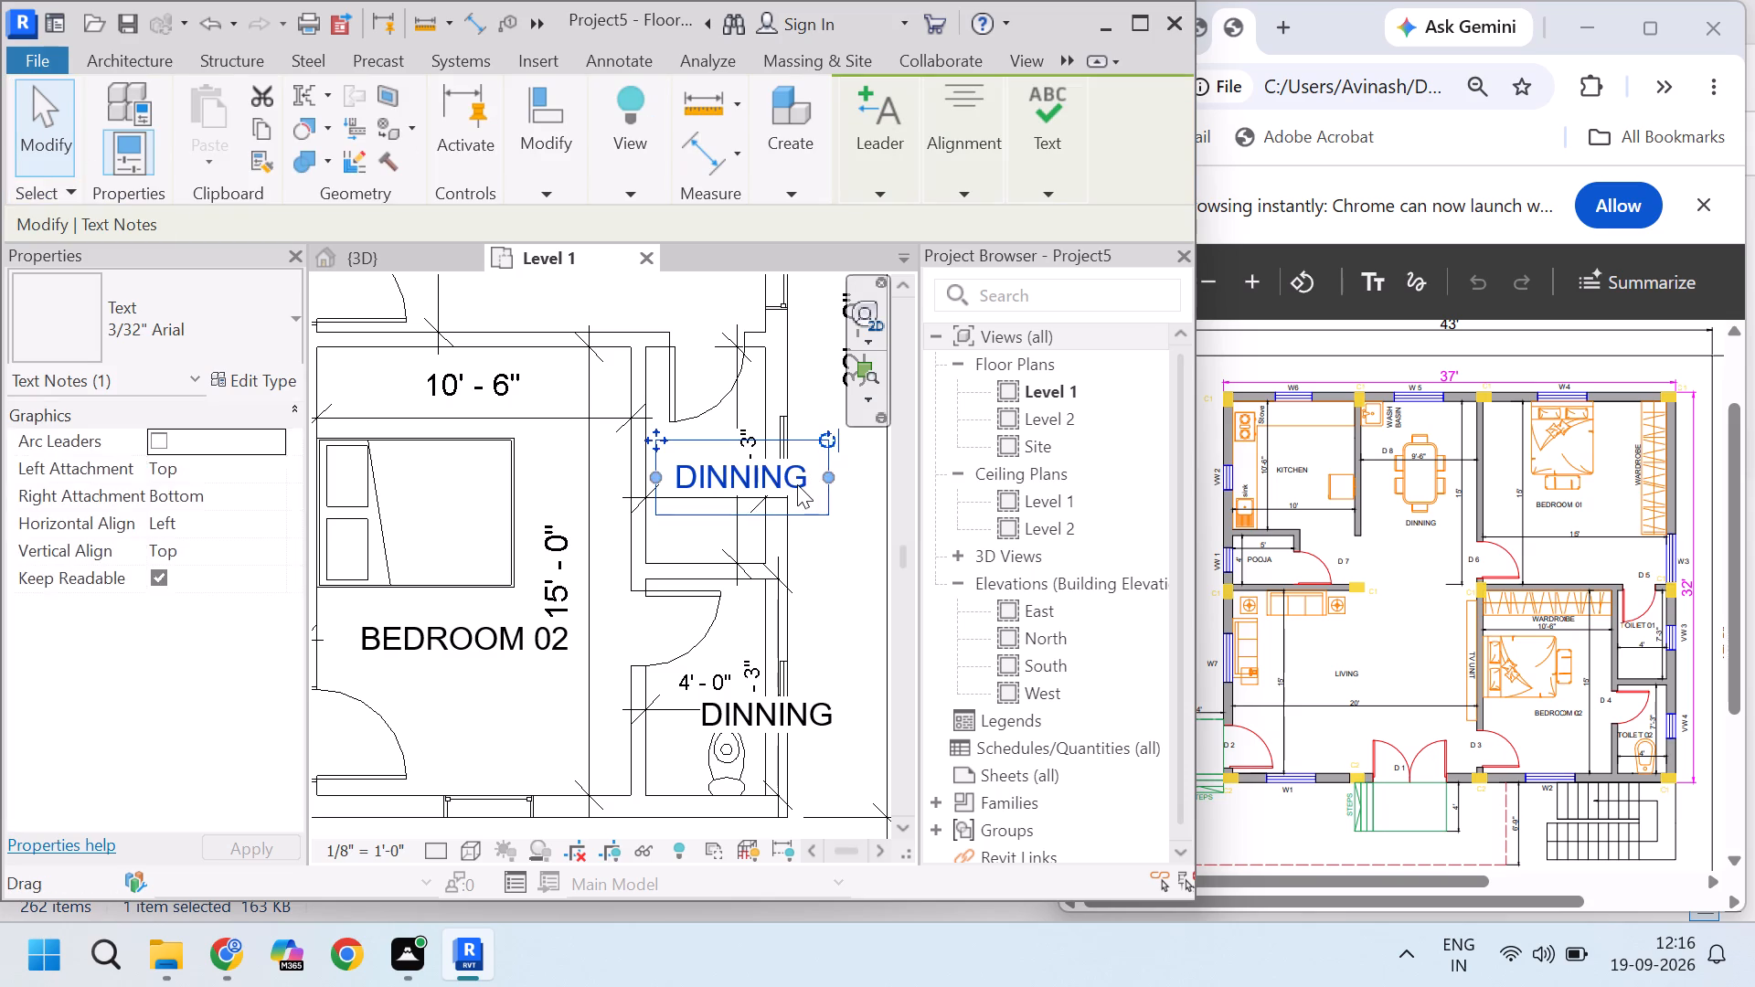
triple_click(797, 484)
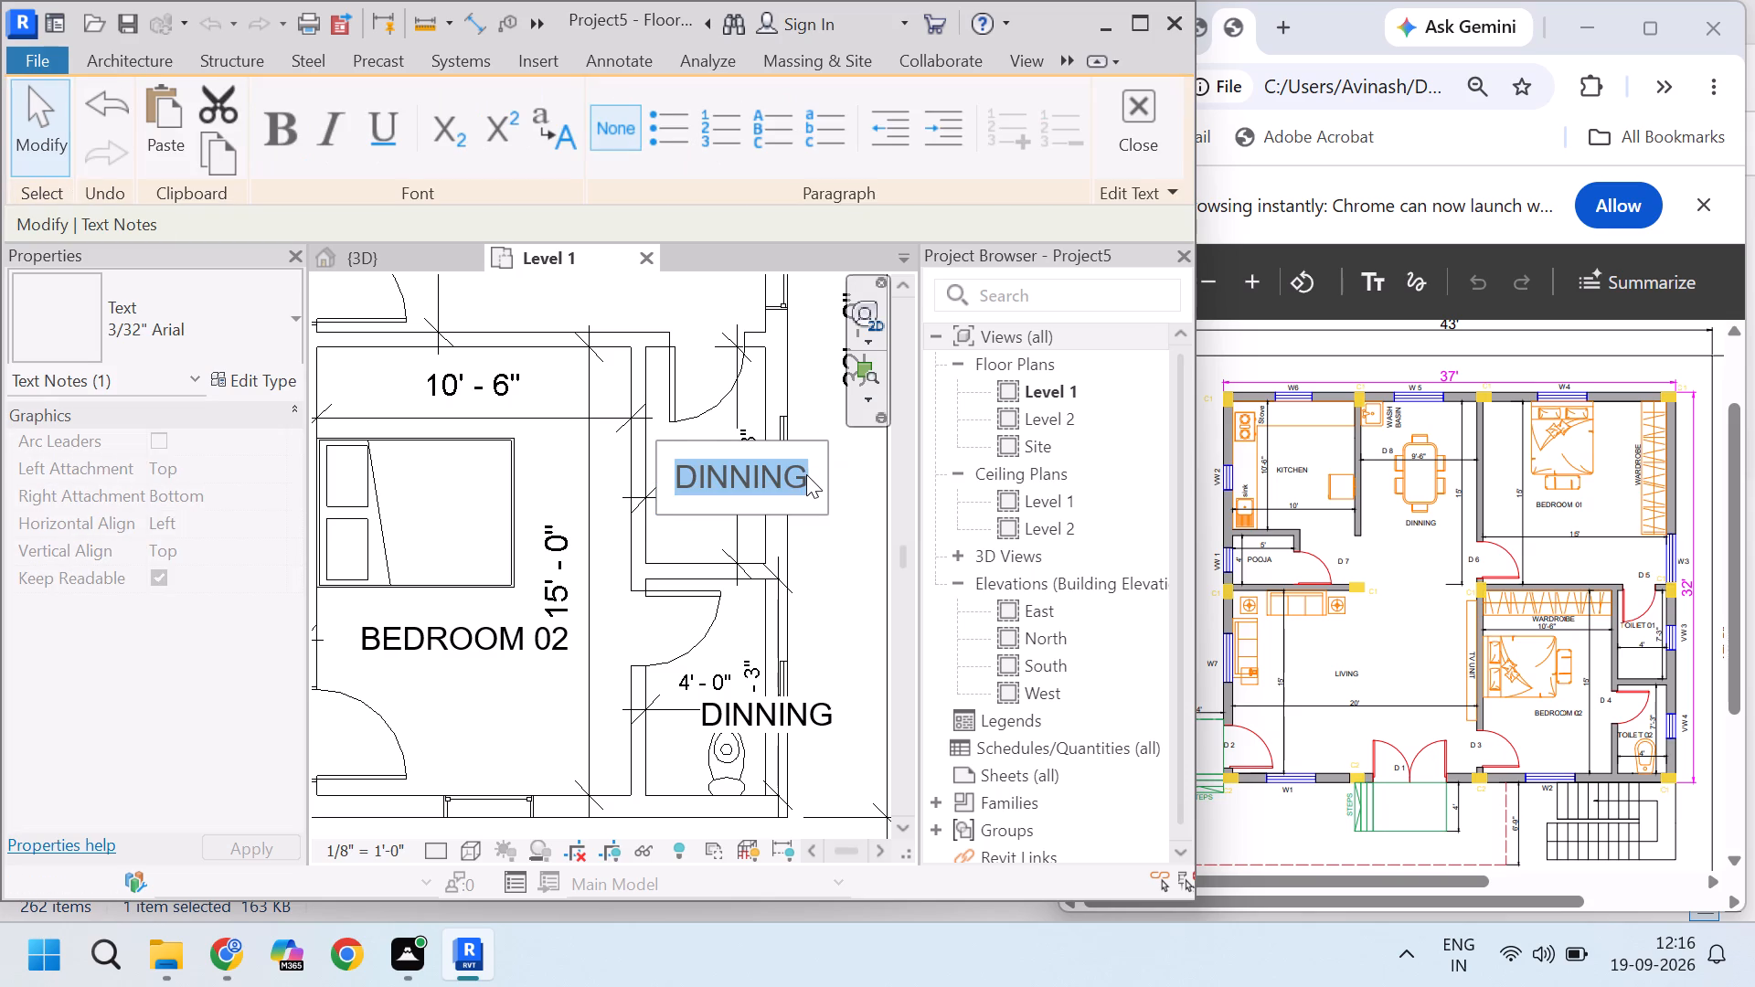
type("TOILET")
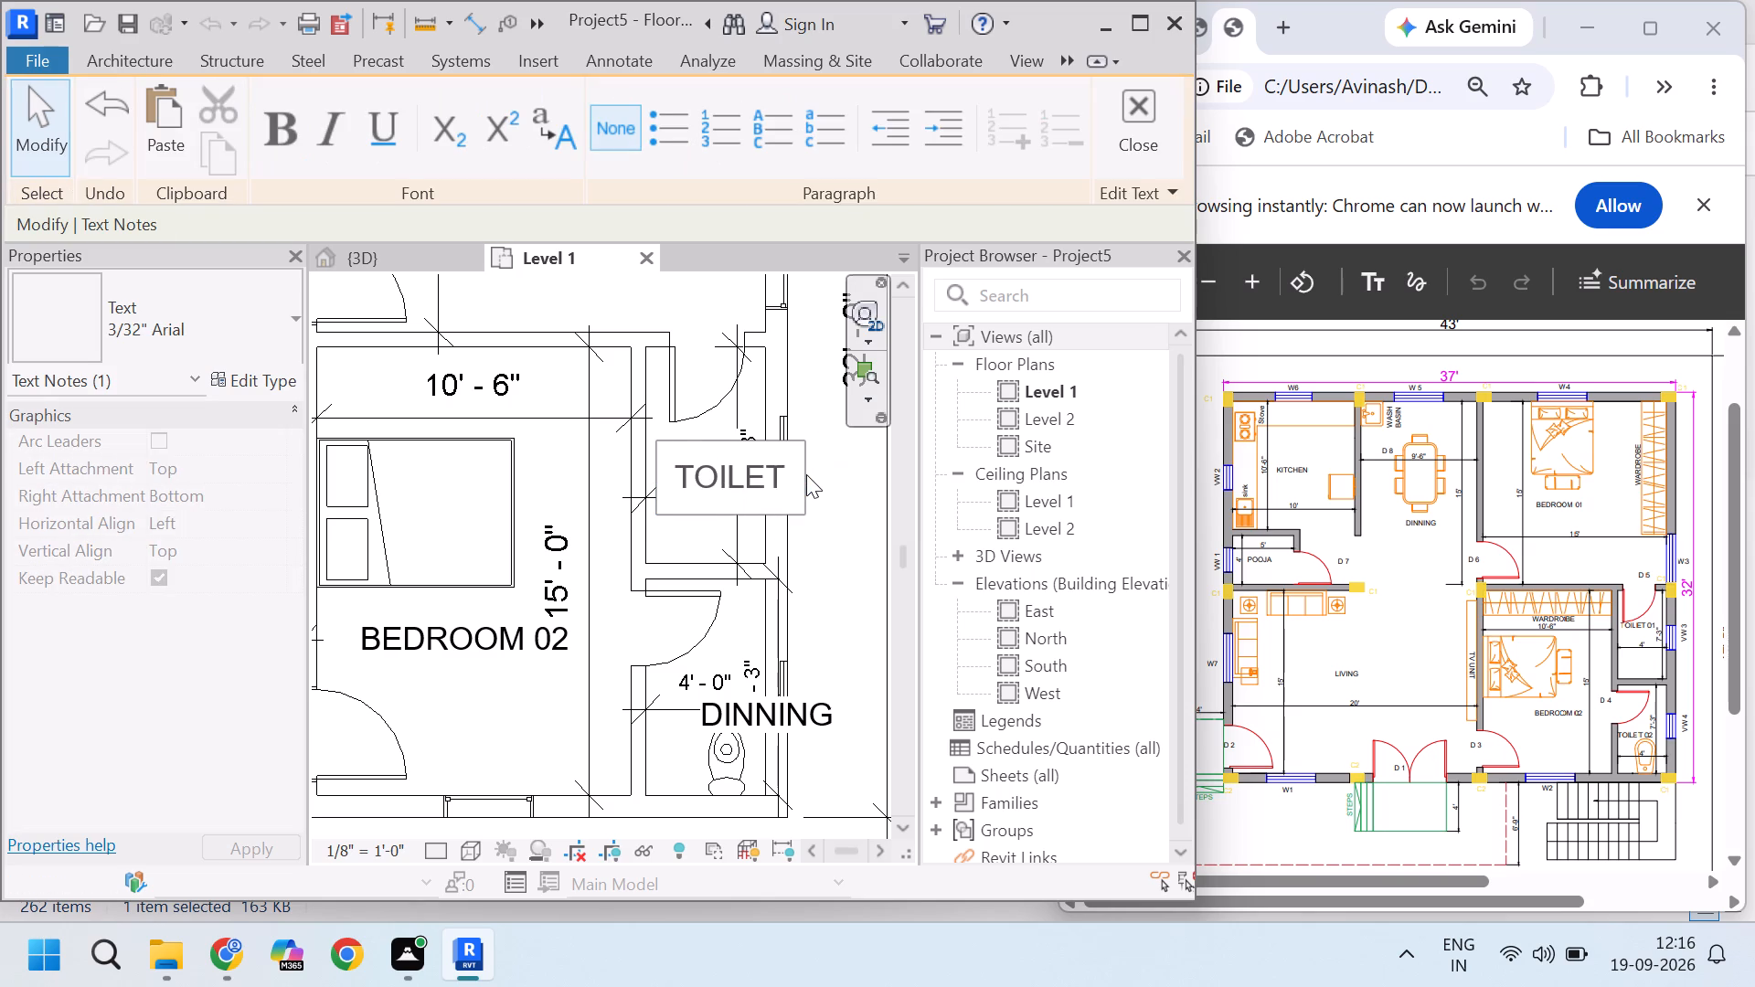
left_click(851, 519)
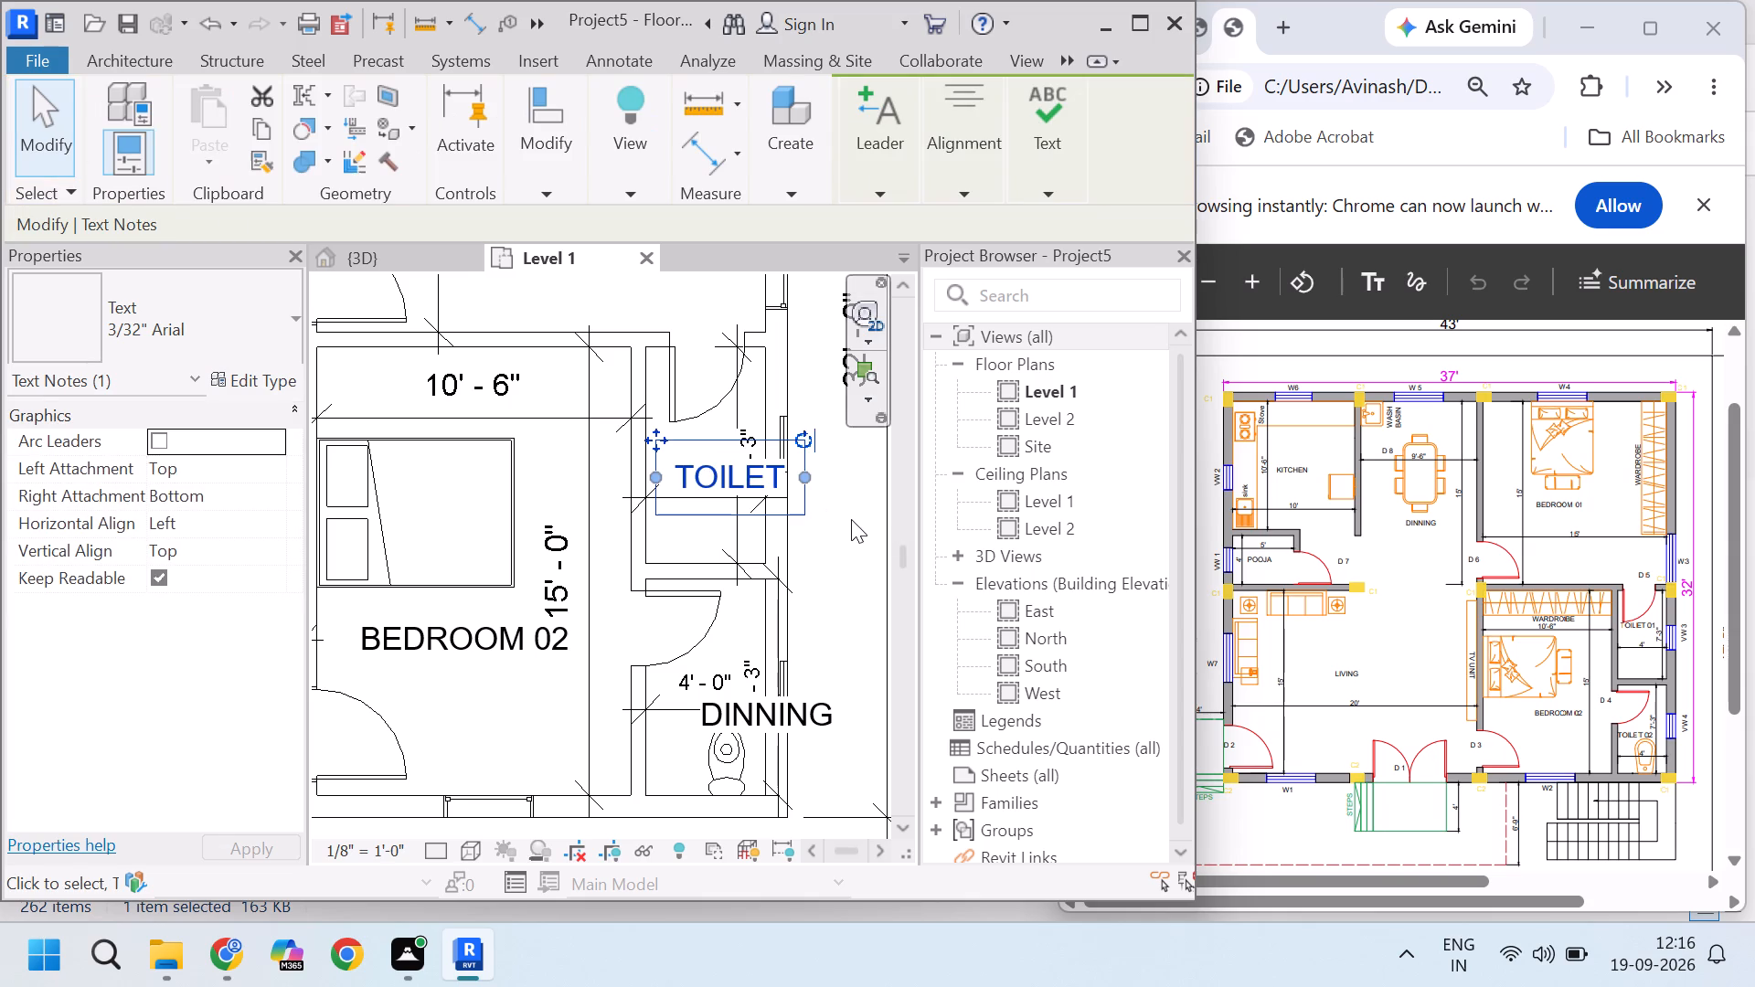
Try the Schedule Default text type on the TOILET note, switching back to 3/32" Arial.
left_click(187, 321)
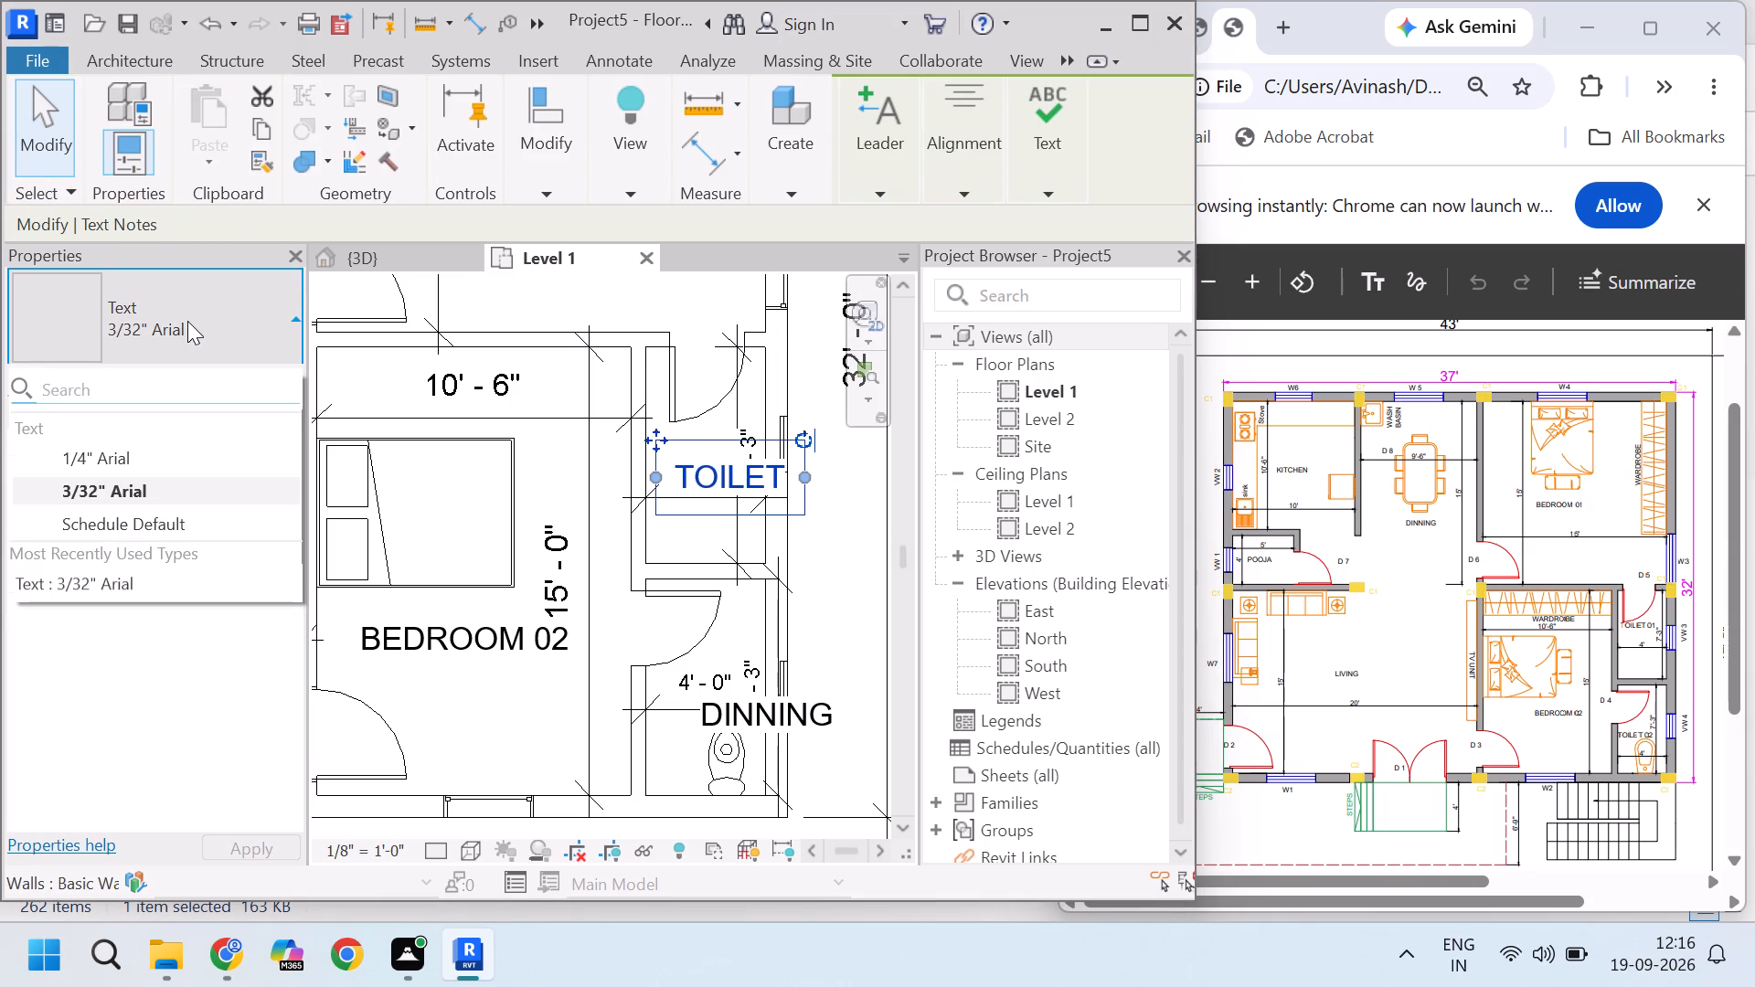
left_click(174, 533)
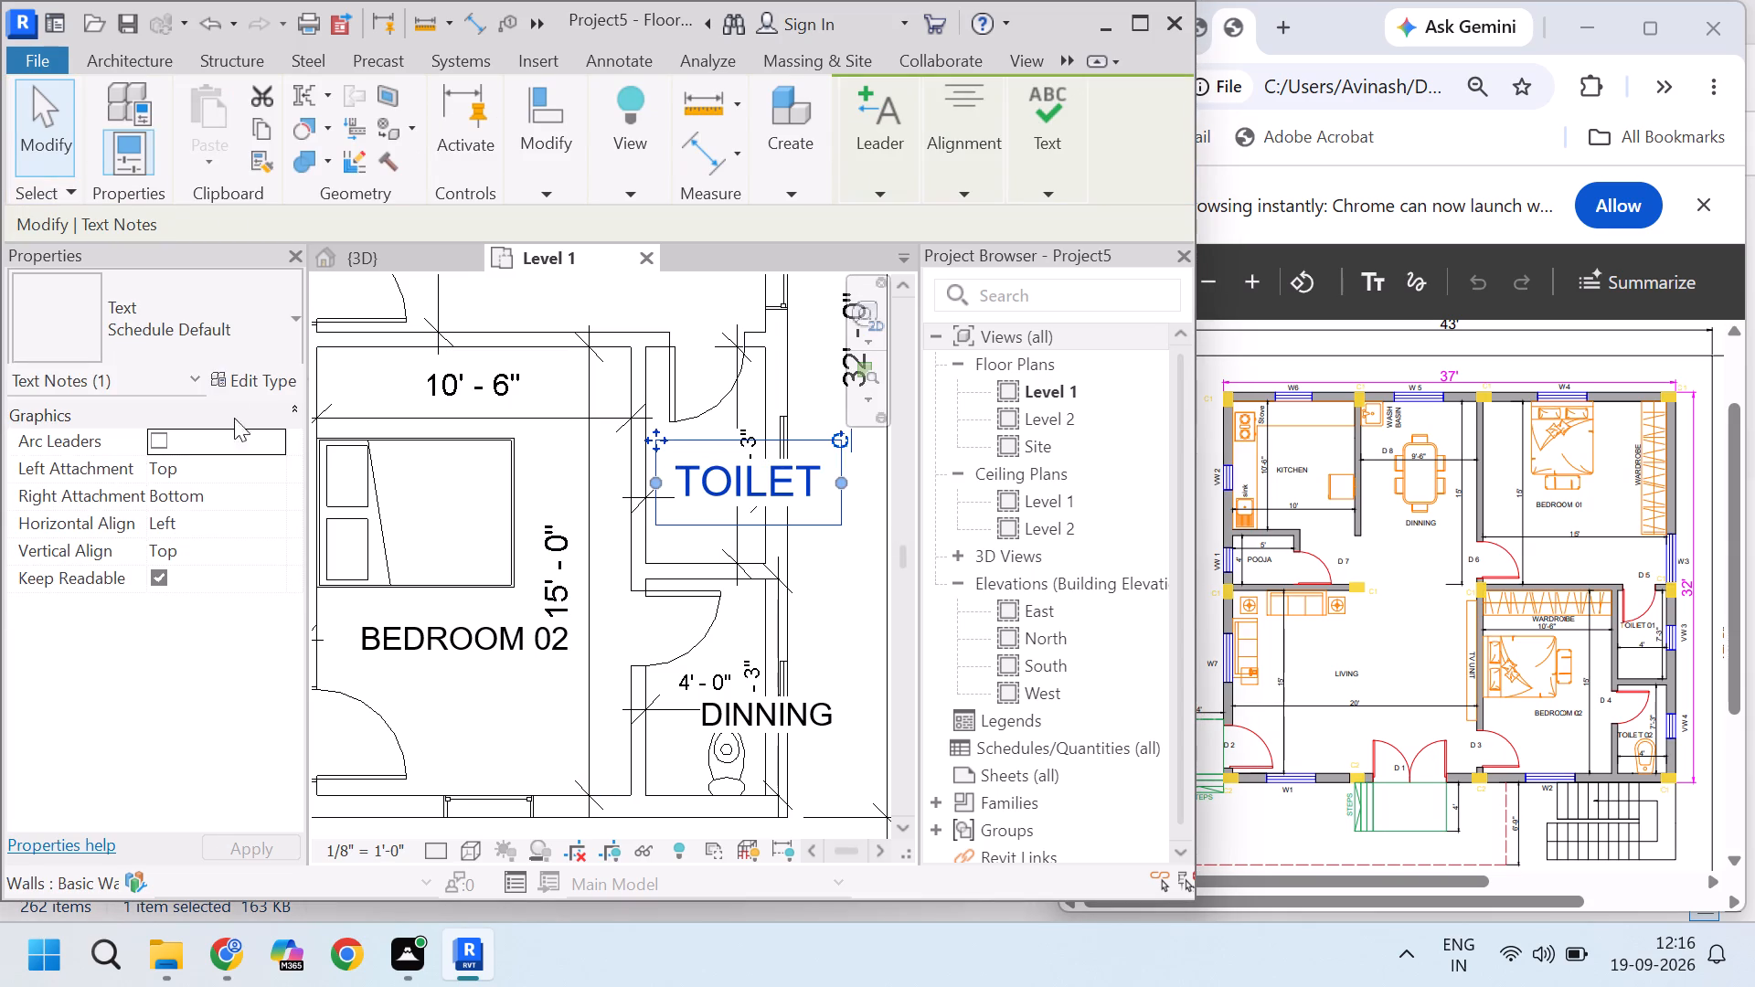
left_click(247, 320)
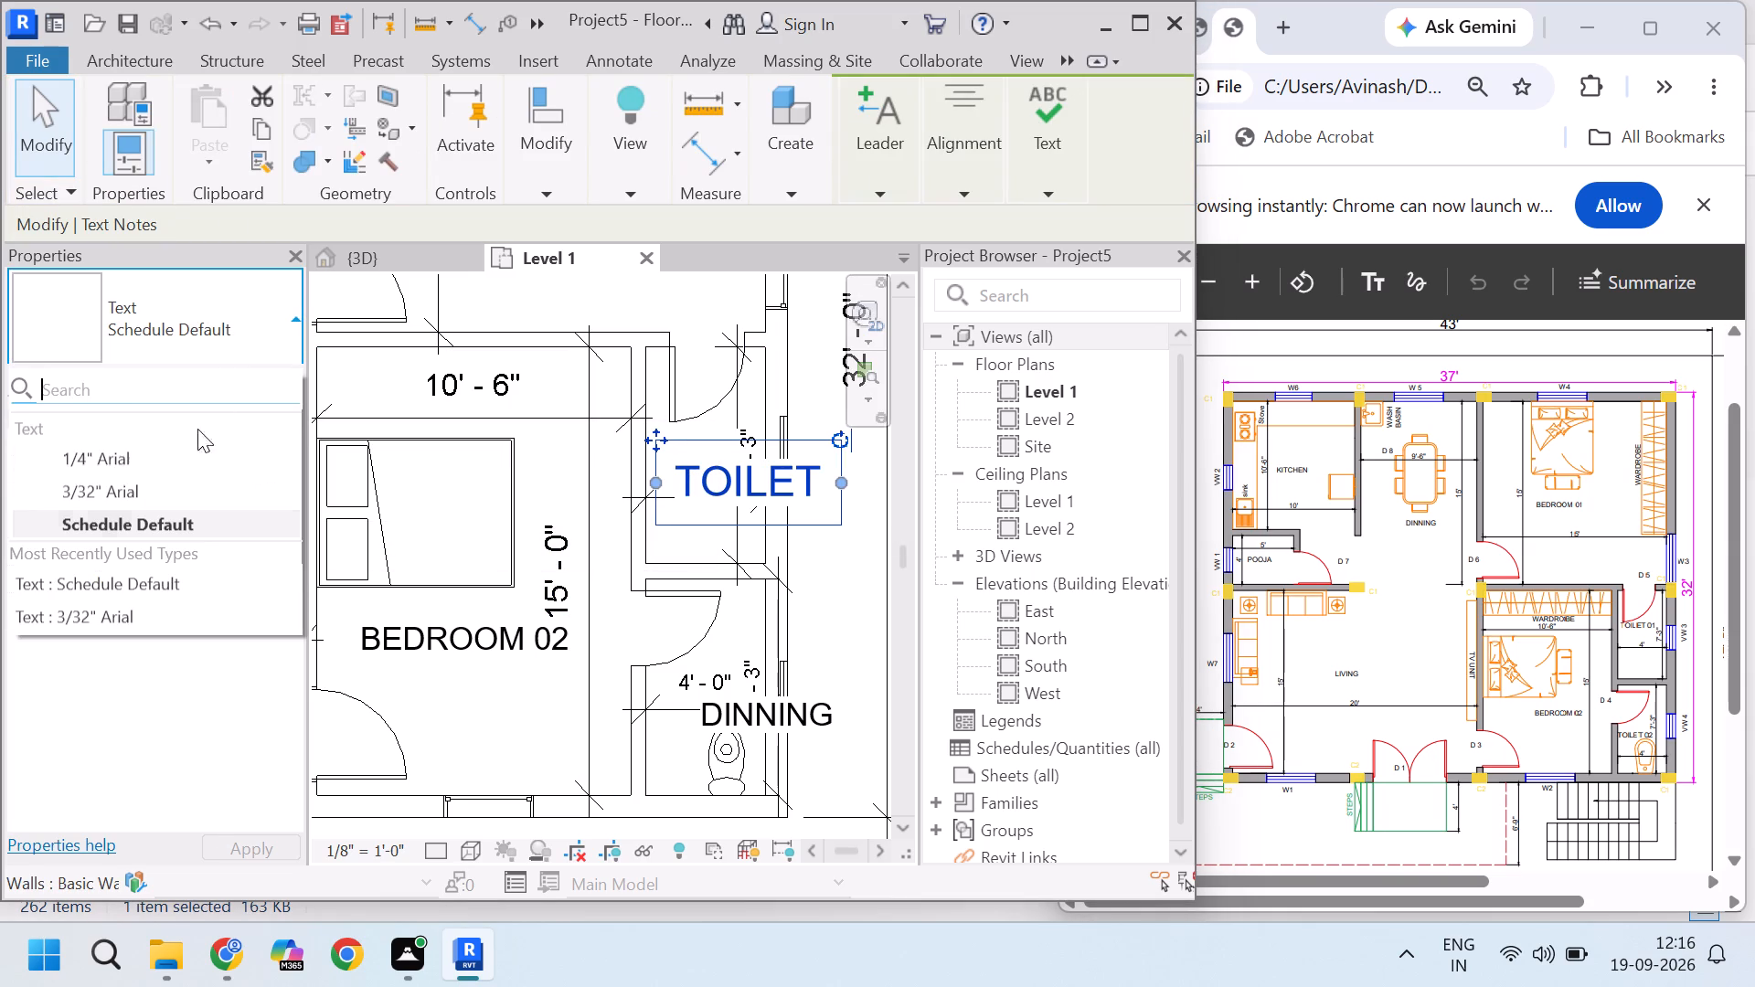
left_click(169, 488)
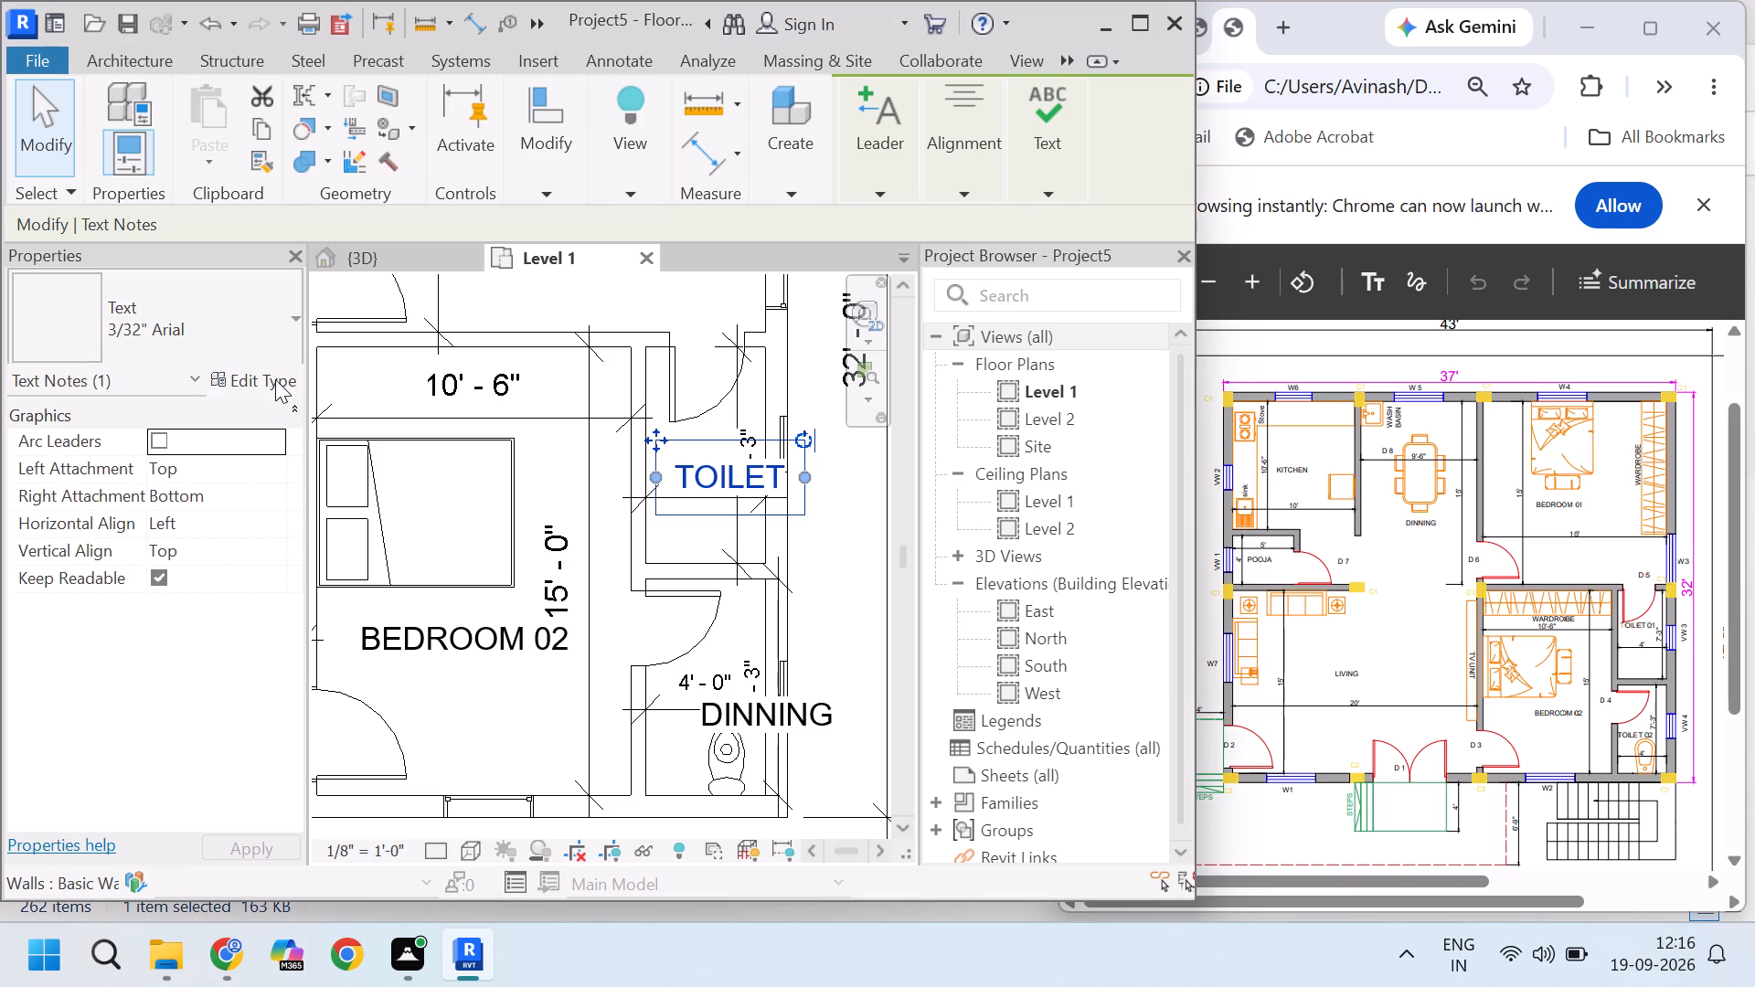
Duplicate the TOILET note's 3/32" Arial text type under the name 2/32" Arial.
left_click(275, 379)
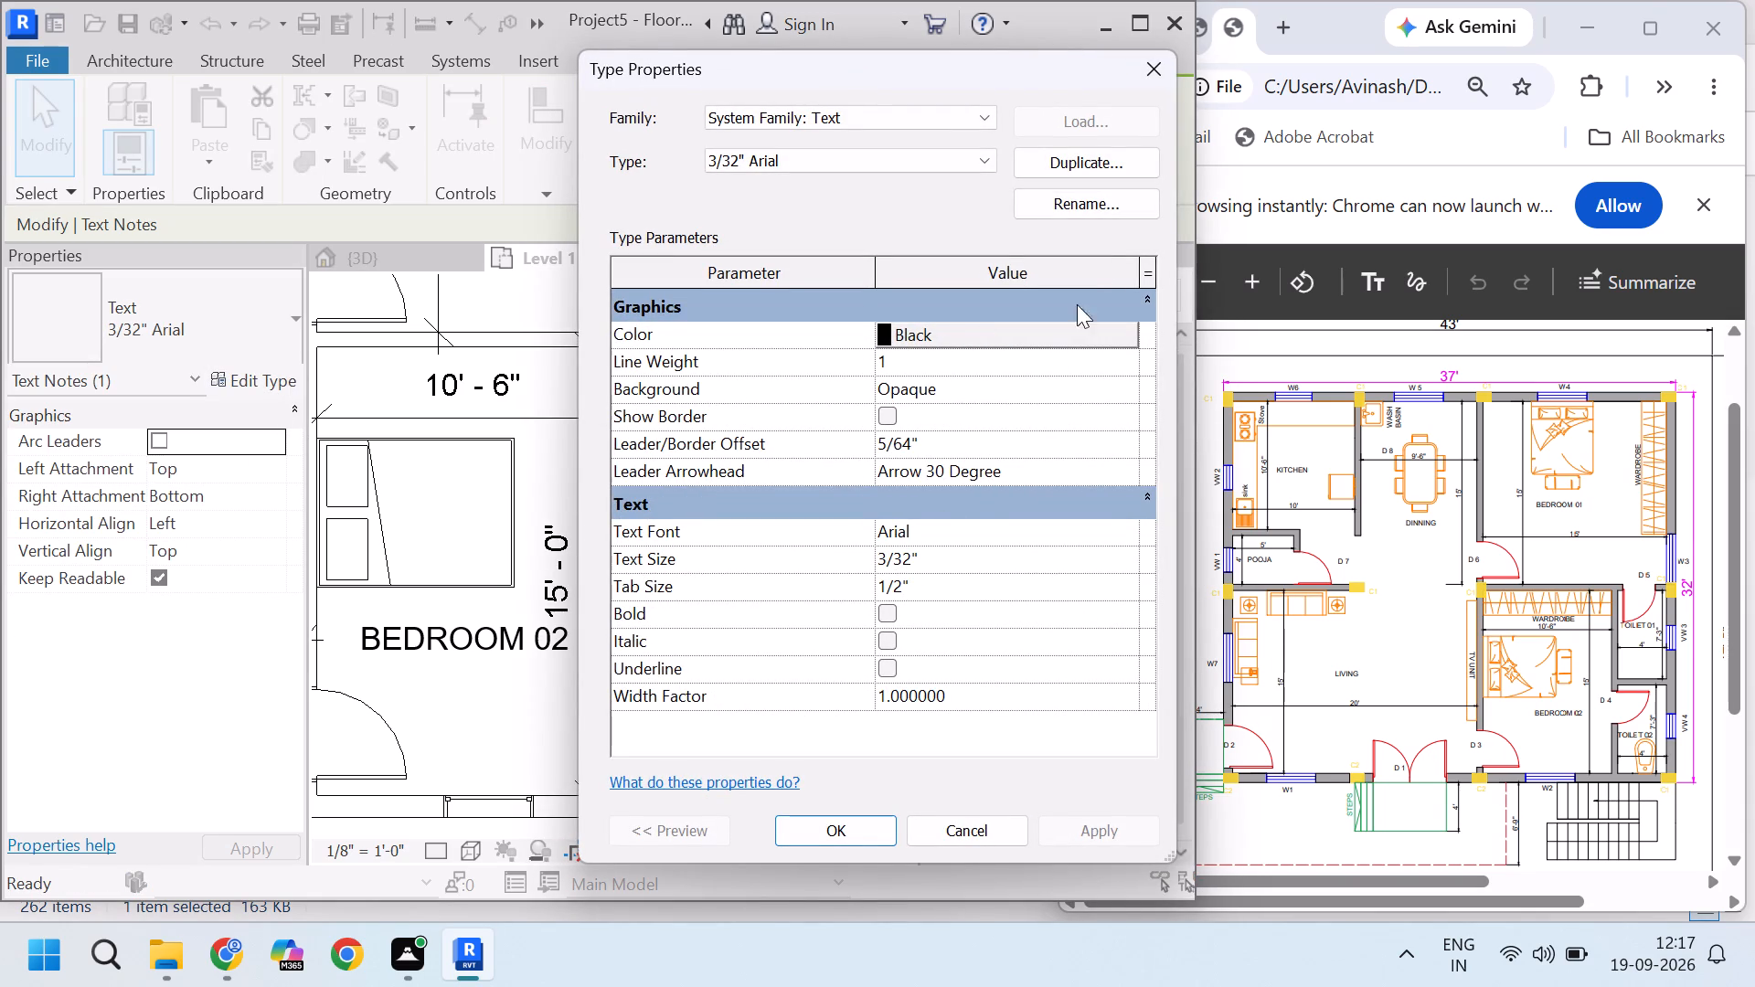
left_click(1126, 164)
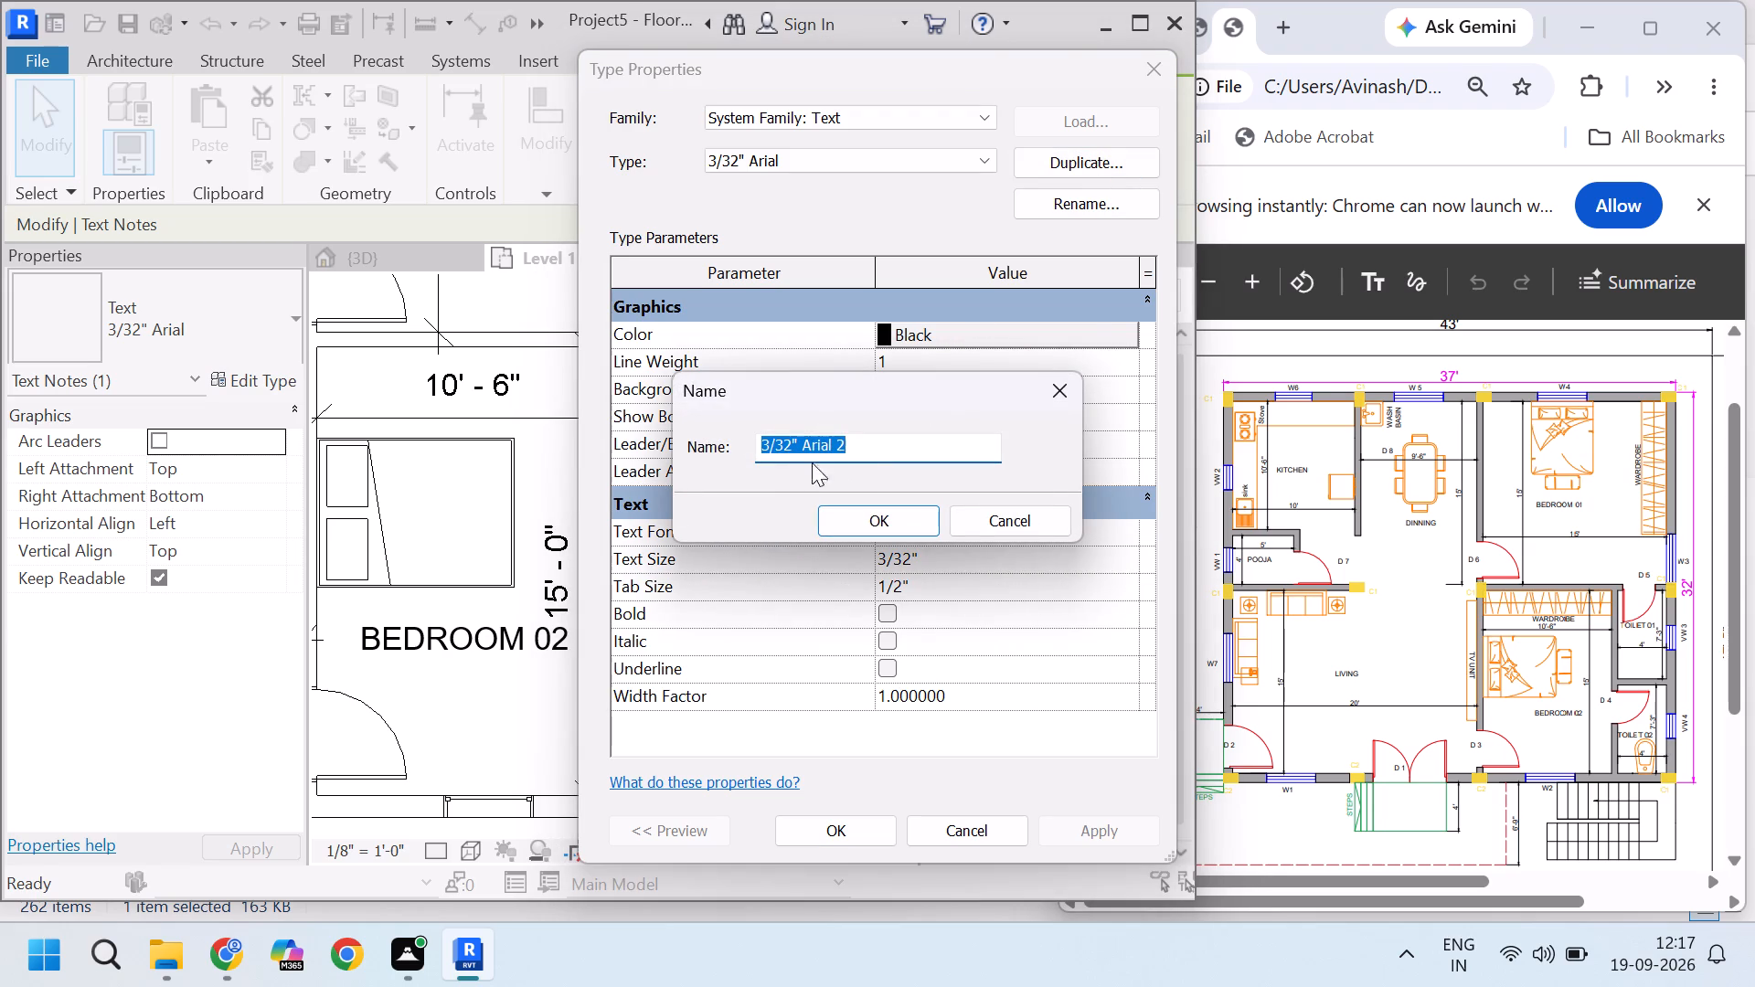
left_click(769, 445)
key("BackSpace")
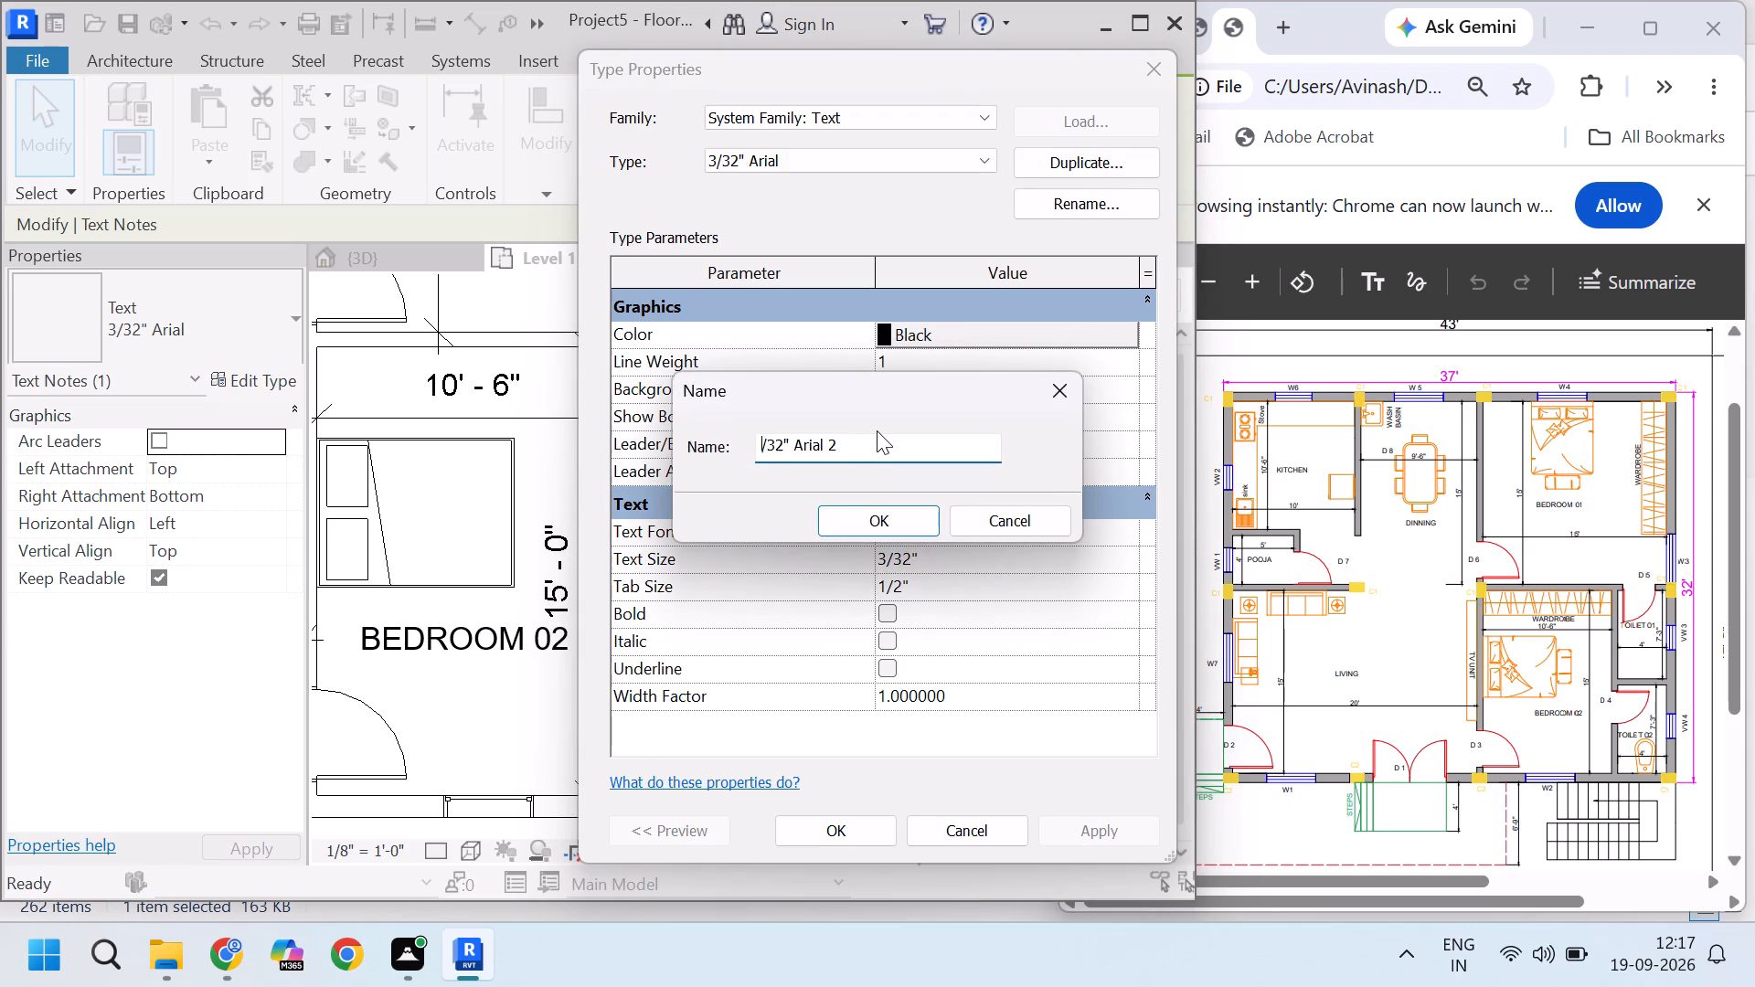
key("2")
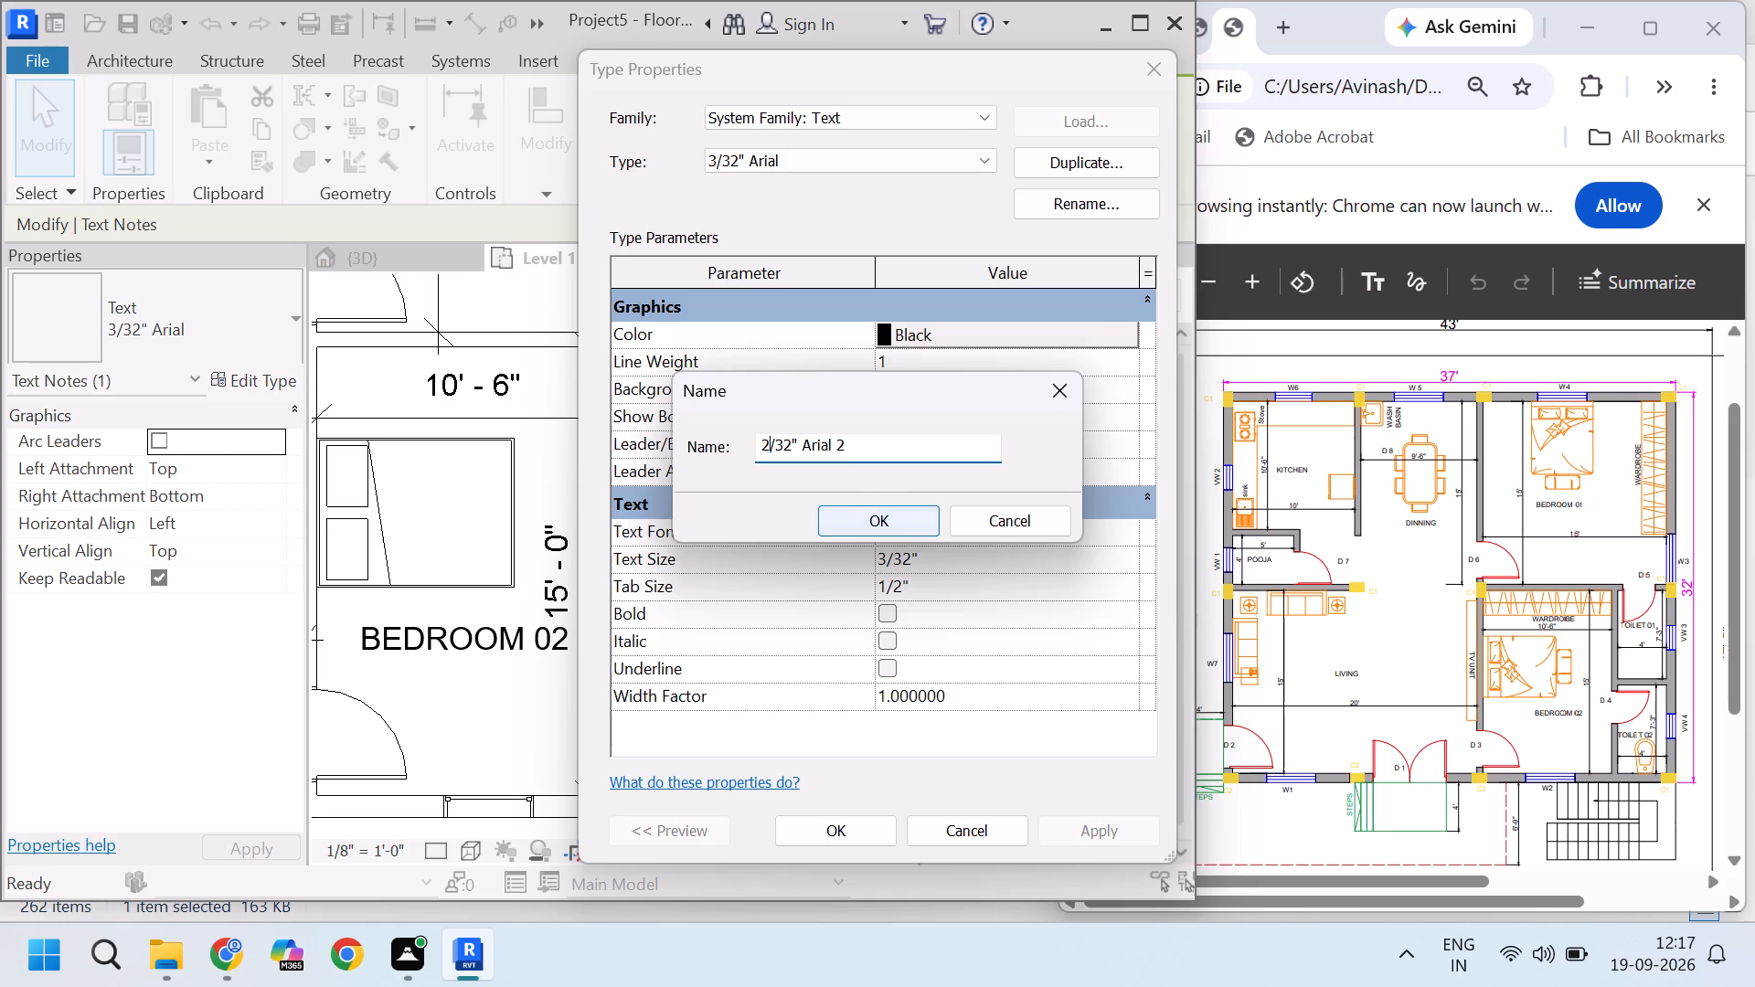
left_click_drag(863, 450, 833, 444)
key("Delete")
left_click(886, 527)
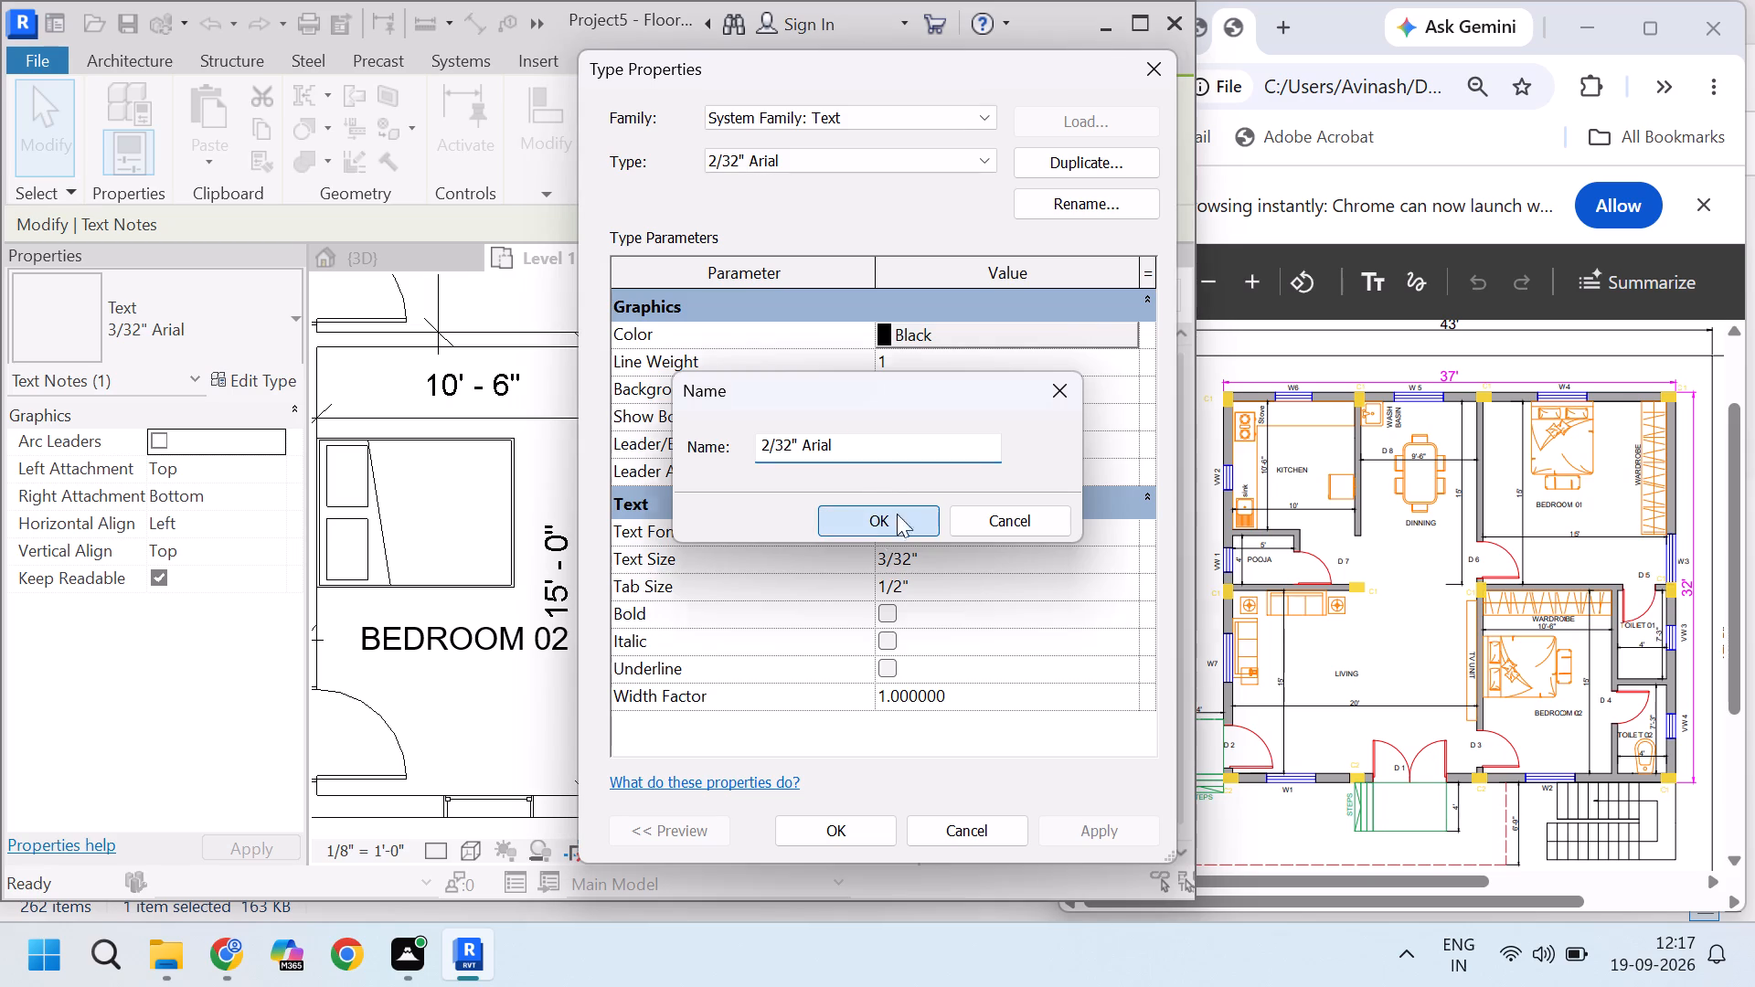
Set the text size of the 2/32" Arial type to 2/32" and apply it to the TOILET note.
left_click(888, 558)
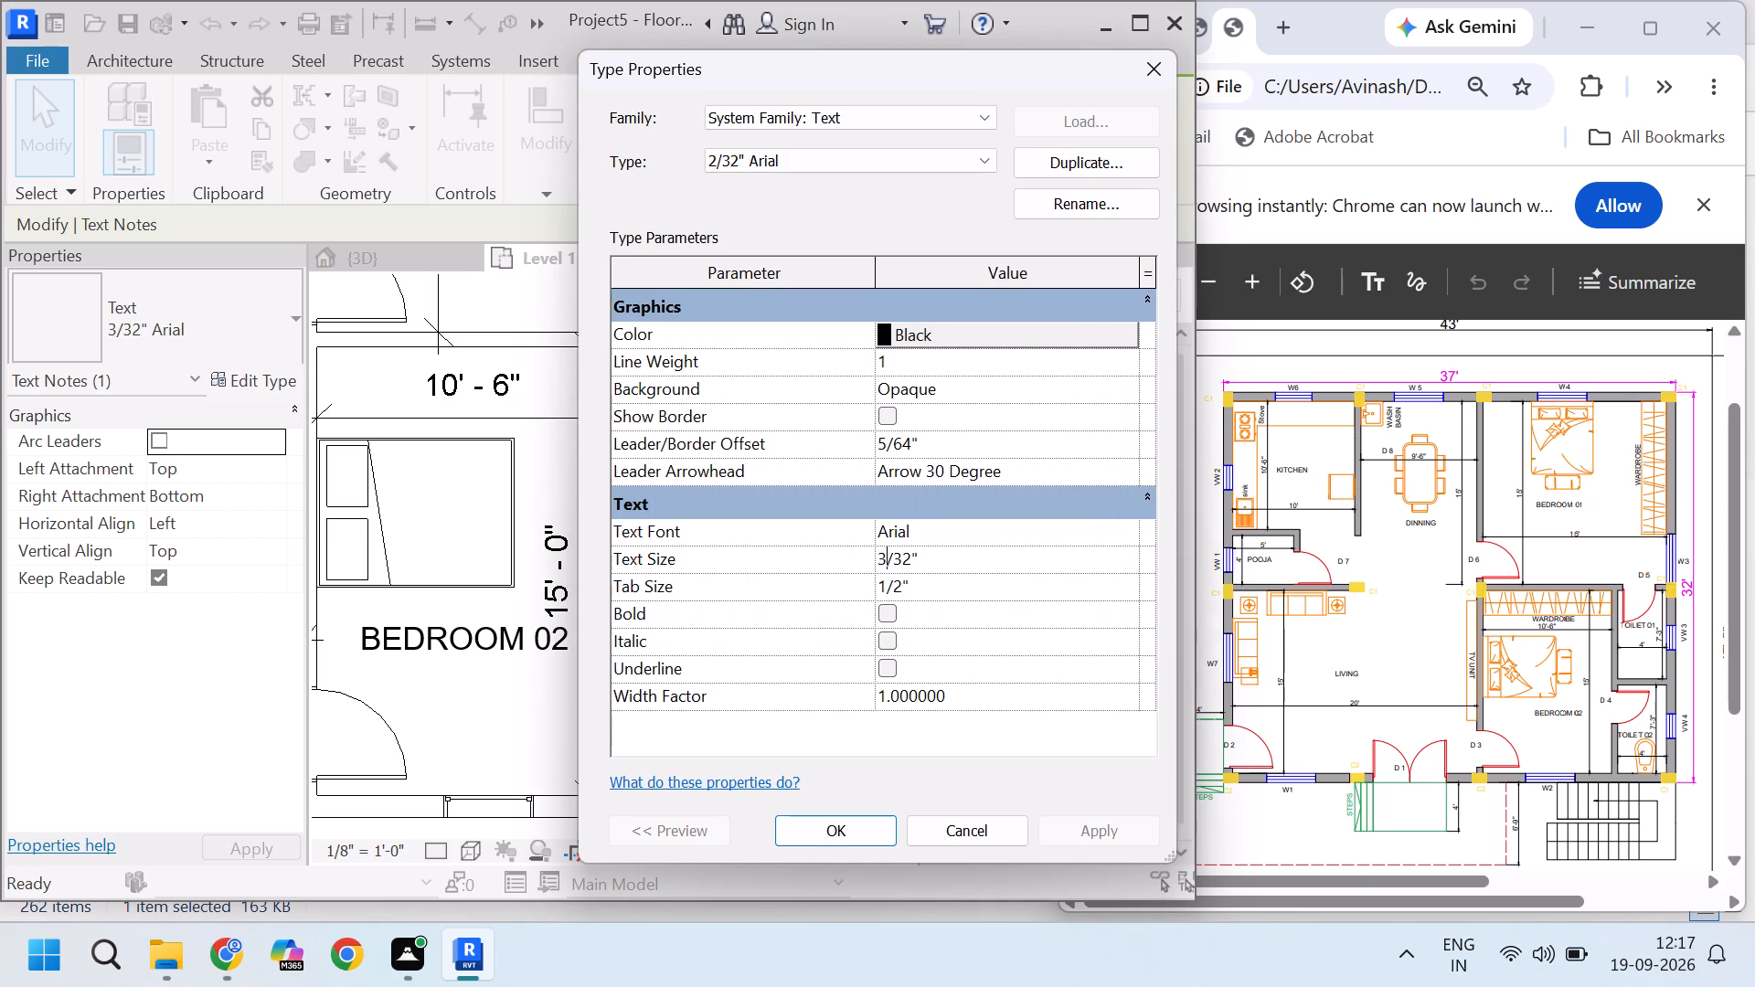
key("BackSpace")
key("2")
left_click(1121, 838)
left_click(853, 824)
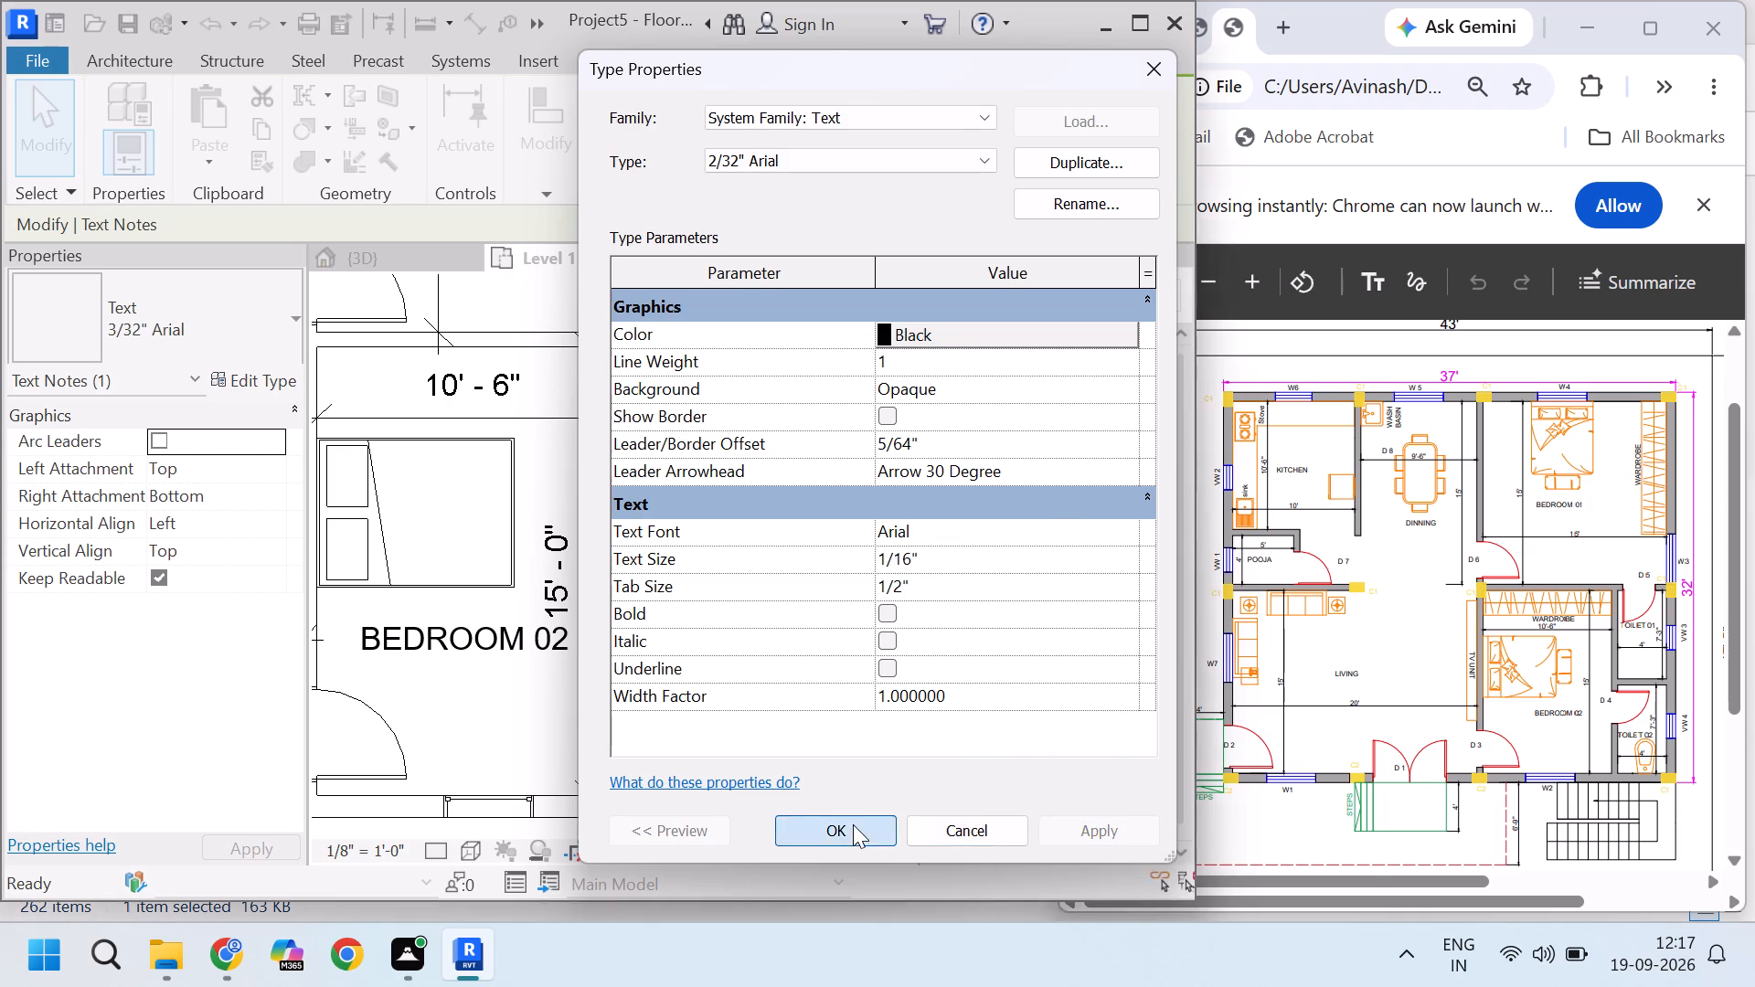
scroll(739, 464, "up", 3)
key("Escape")
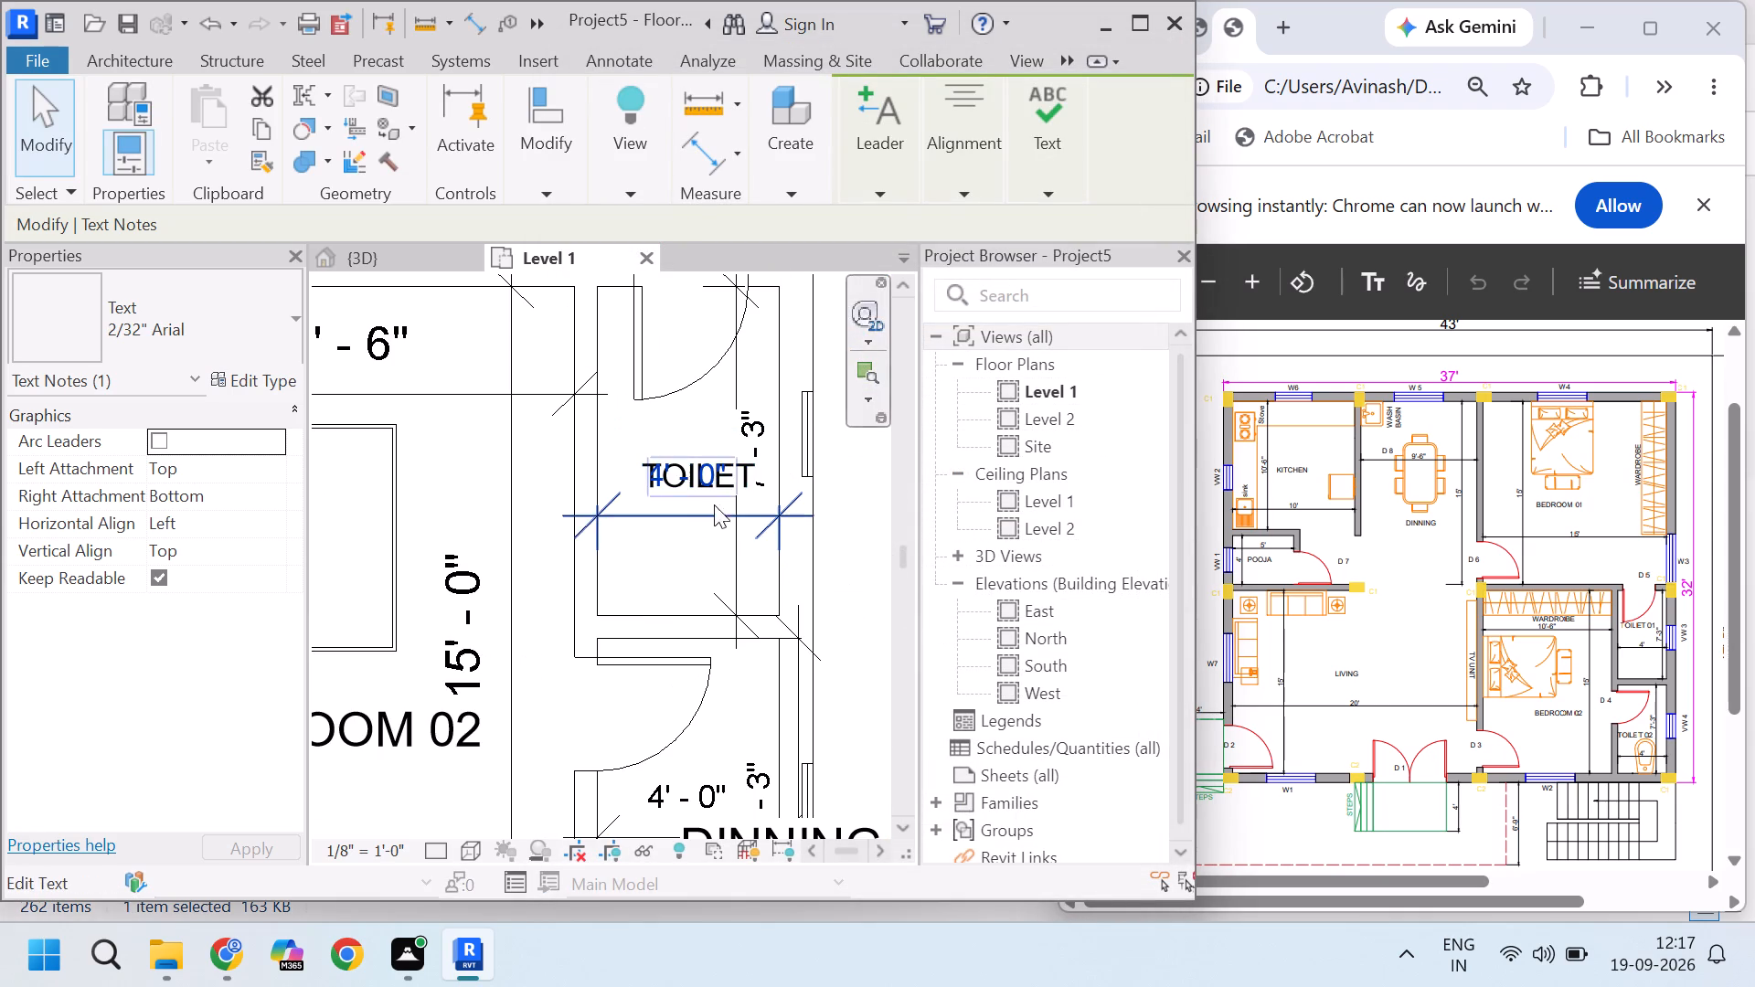
Move the TOILET note in the upper toilet up and left, clear above the 4' - 0" dimension text.
scroll(709, 510, "down", 2)
scroll(713, 504, "up", 5)
left_click(691, 472)
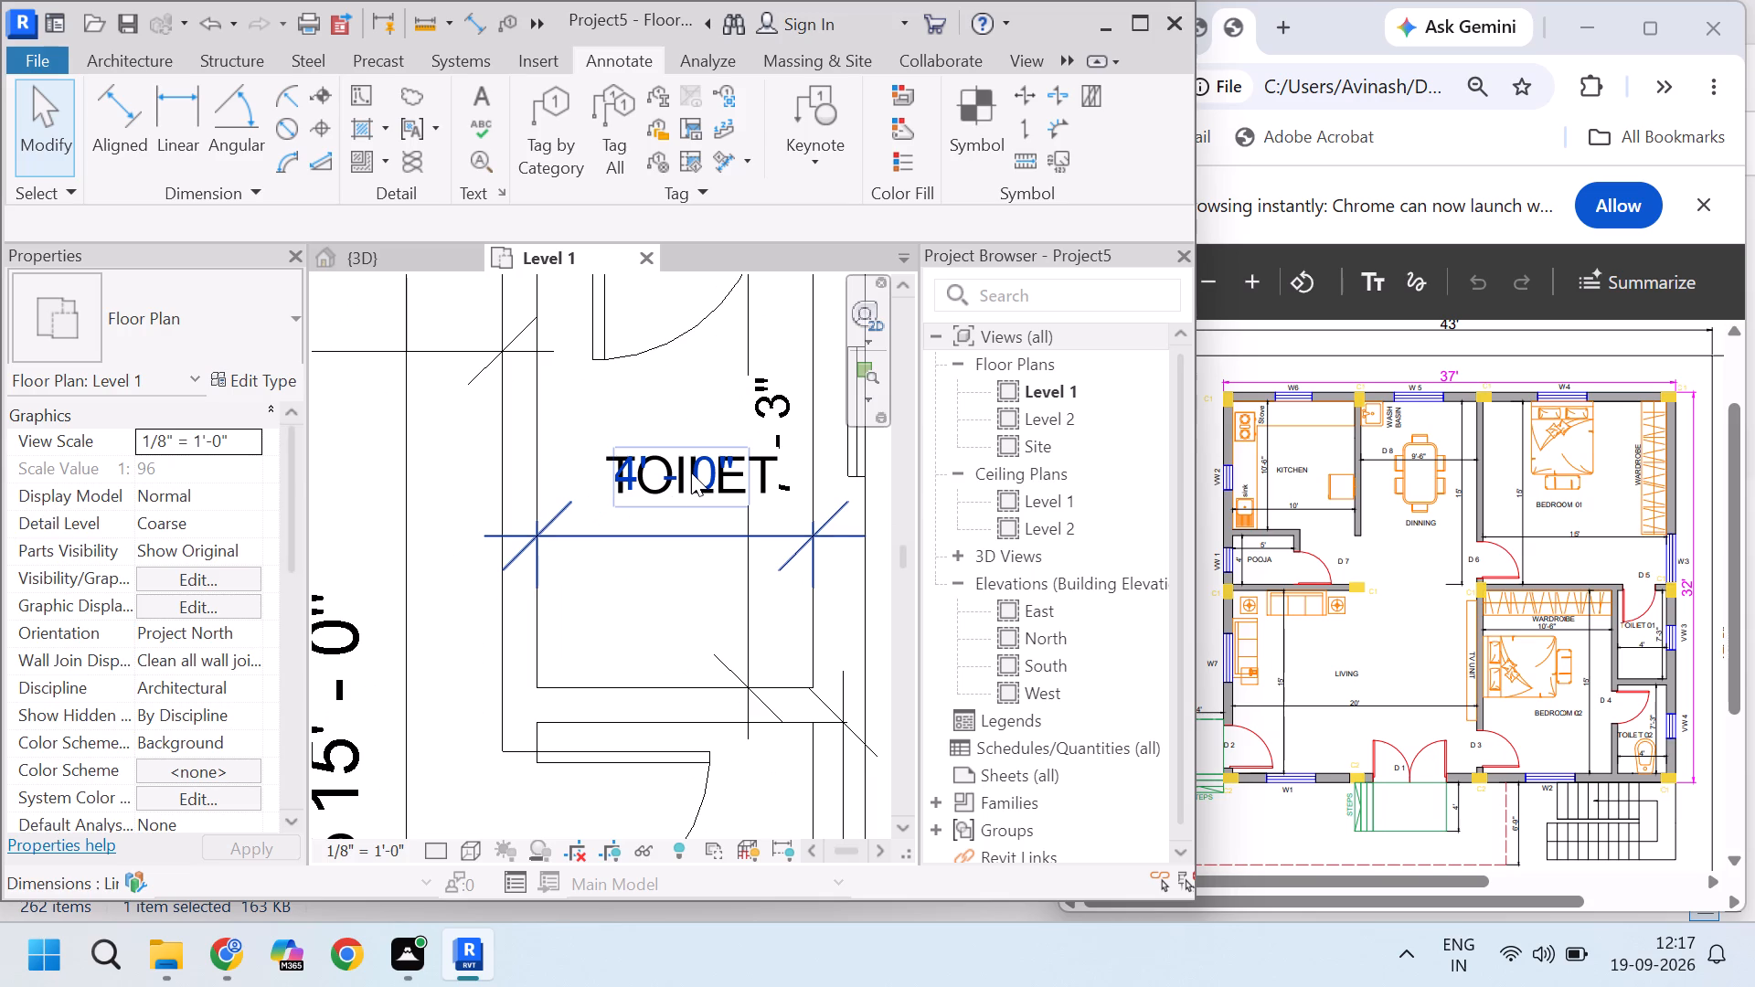
key("Escape")
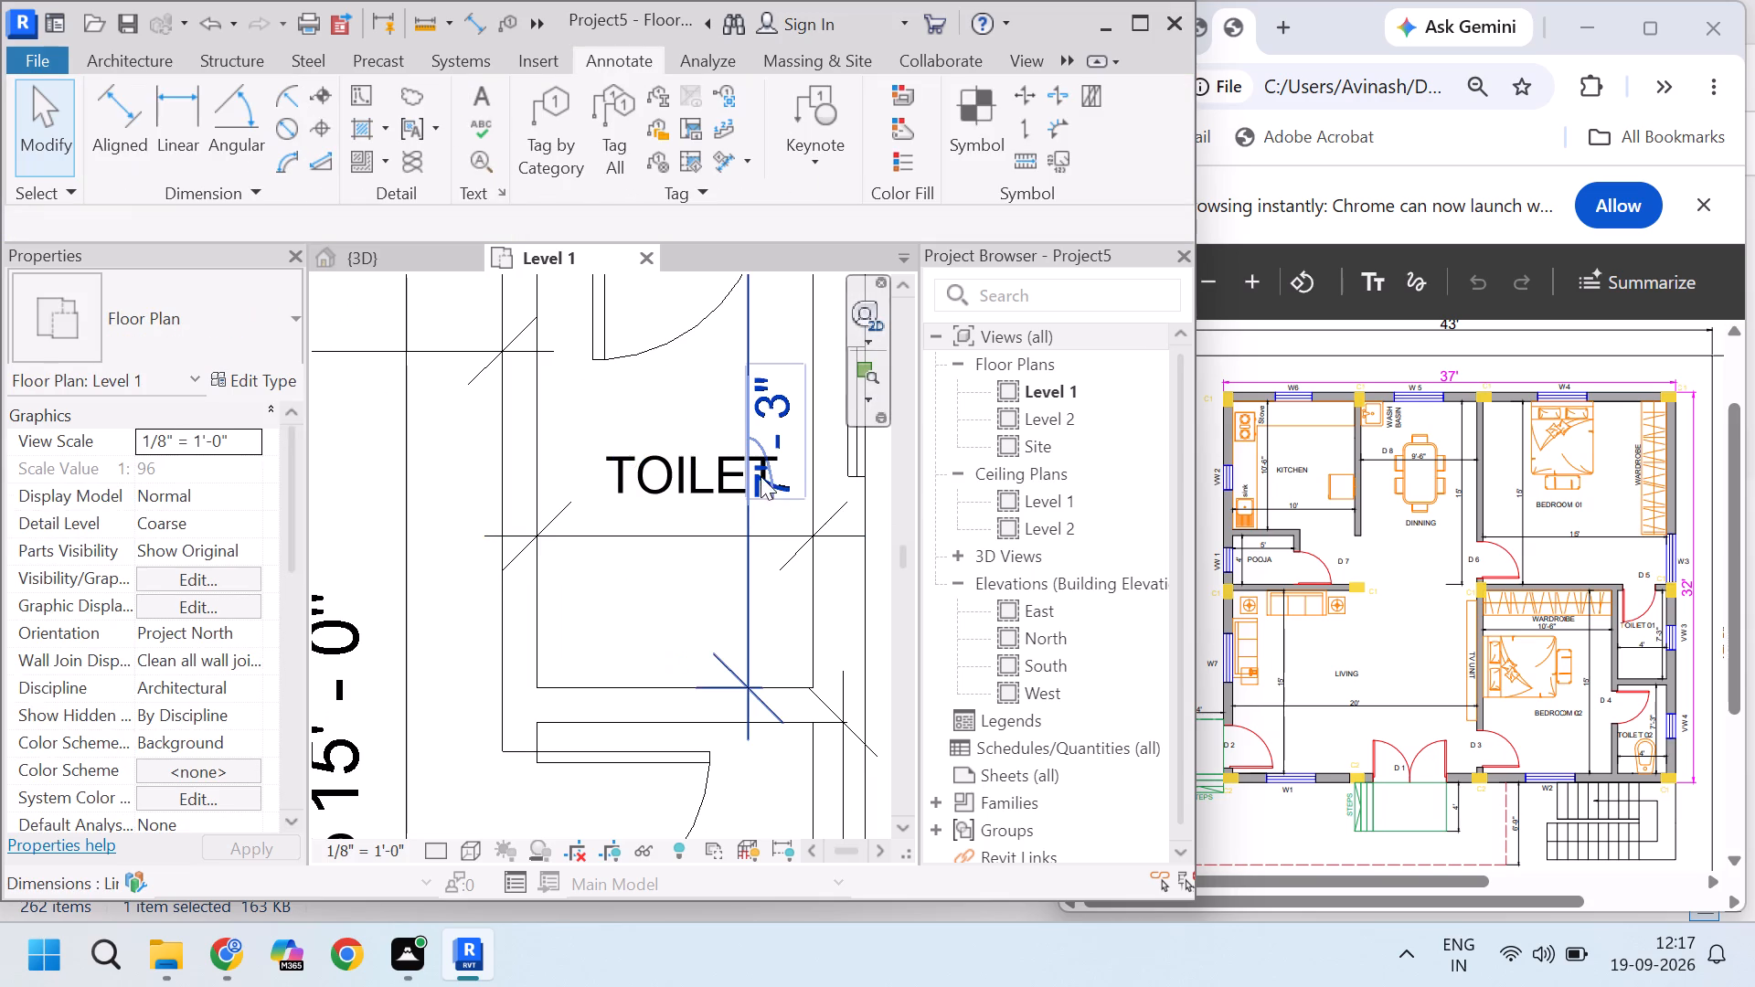
scroll(734, 455, "up", 8)
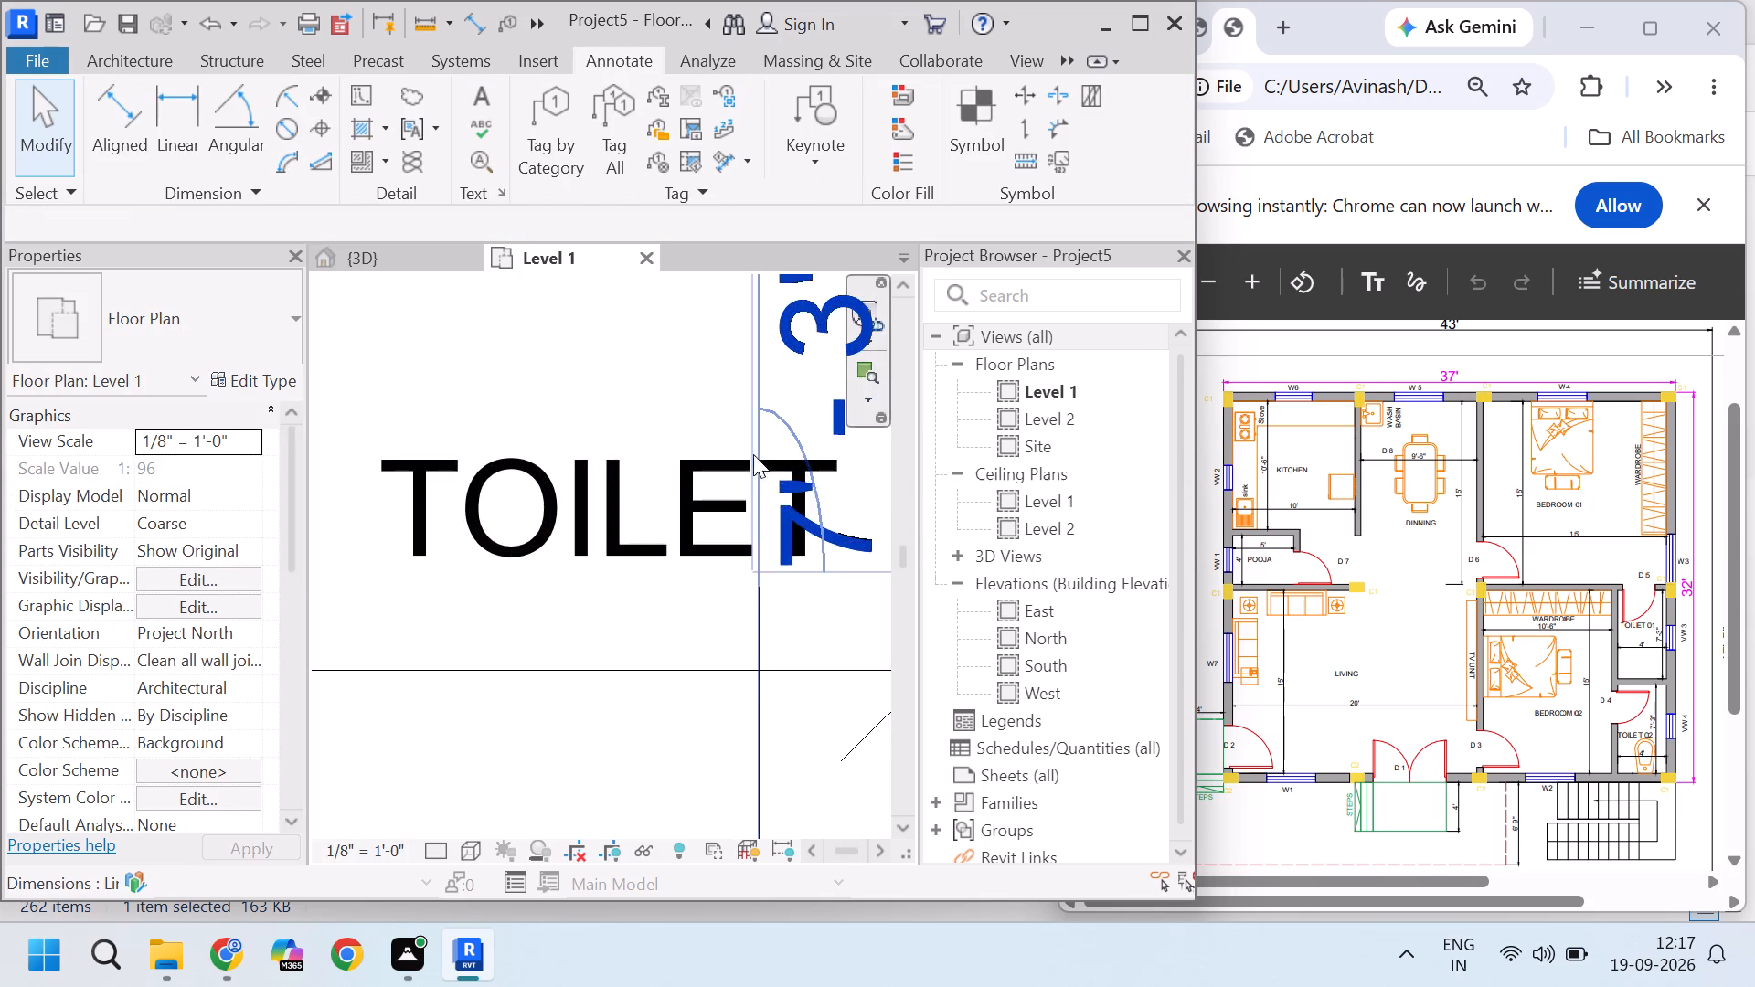
scroll(753, 454, "up", 2)
scroll(703, 429, "down", 4)
scroll(789, 457, "up", 2)
scroll(722, 452, "down", 8)
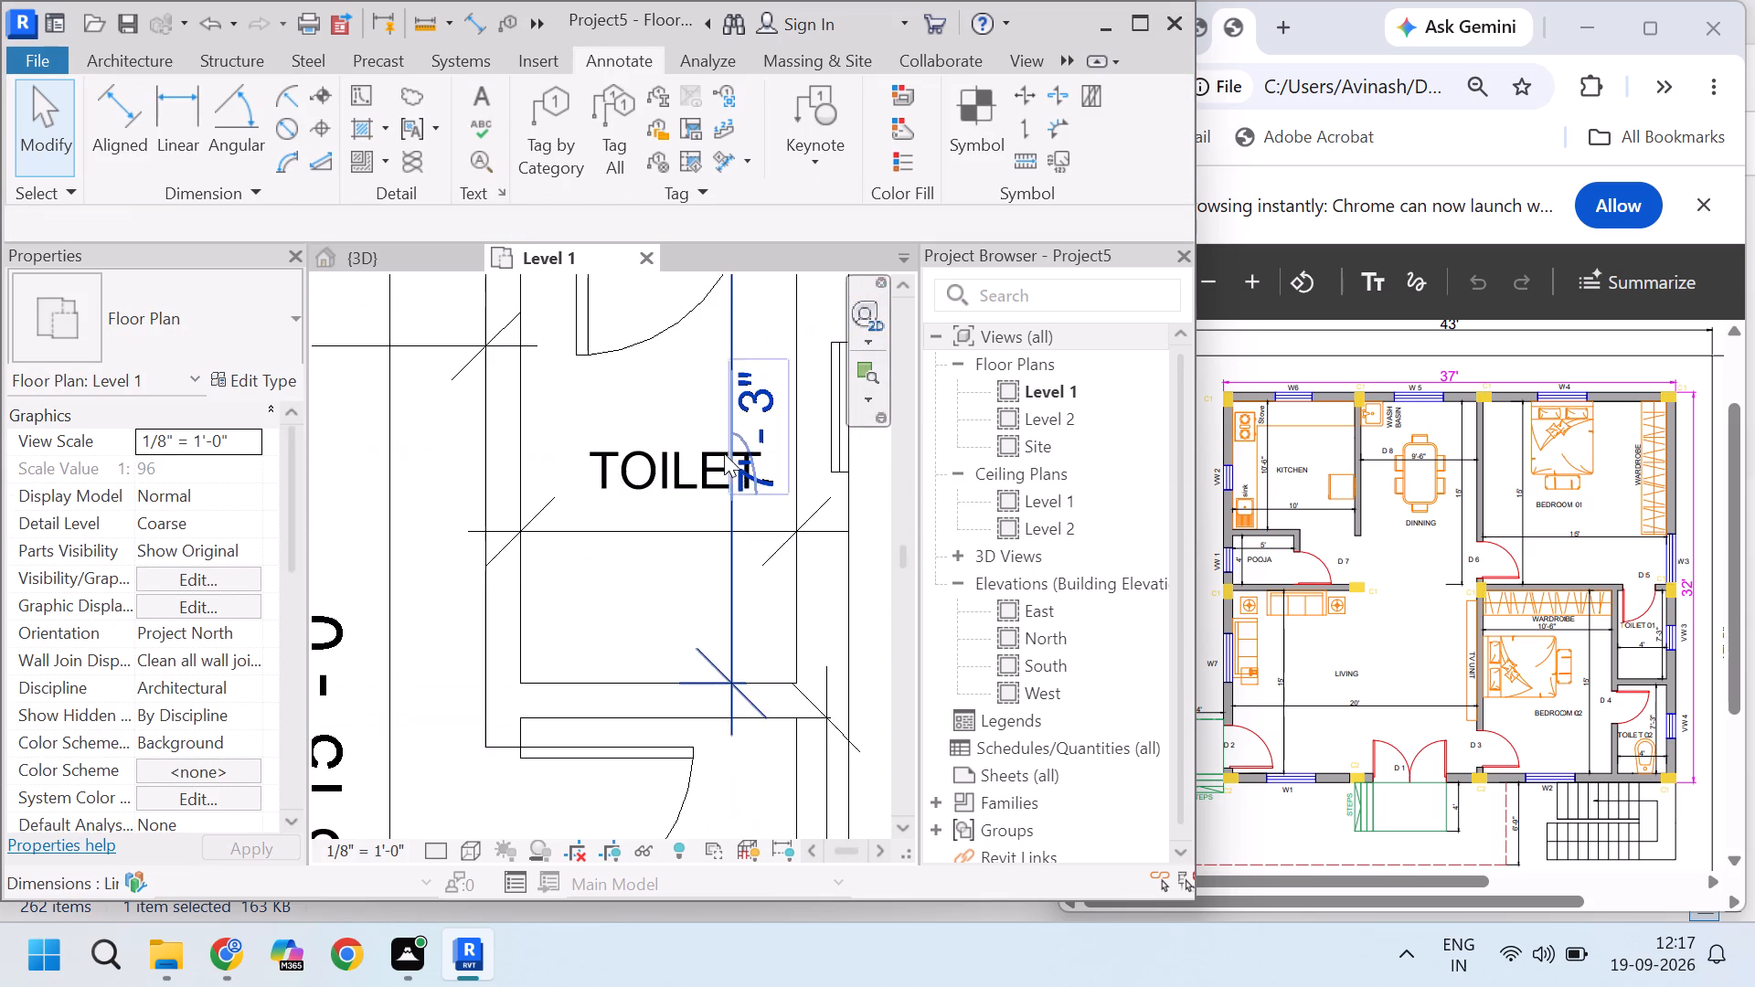
scroll(582, 448, "up", 3)
left_click(581, 446)
scroll(581, 446, "down", 3)
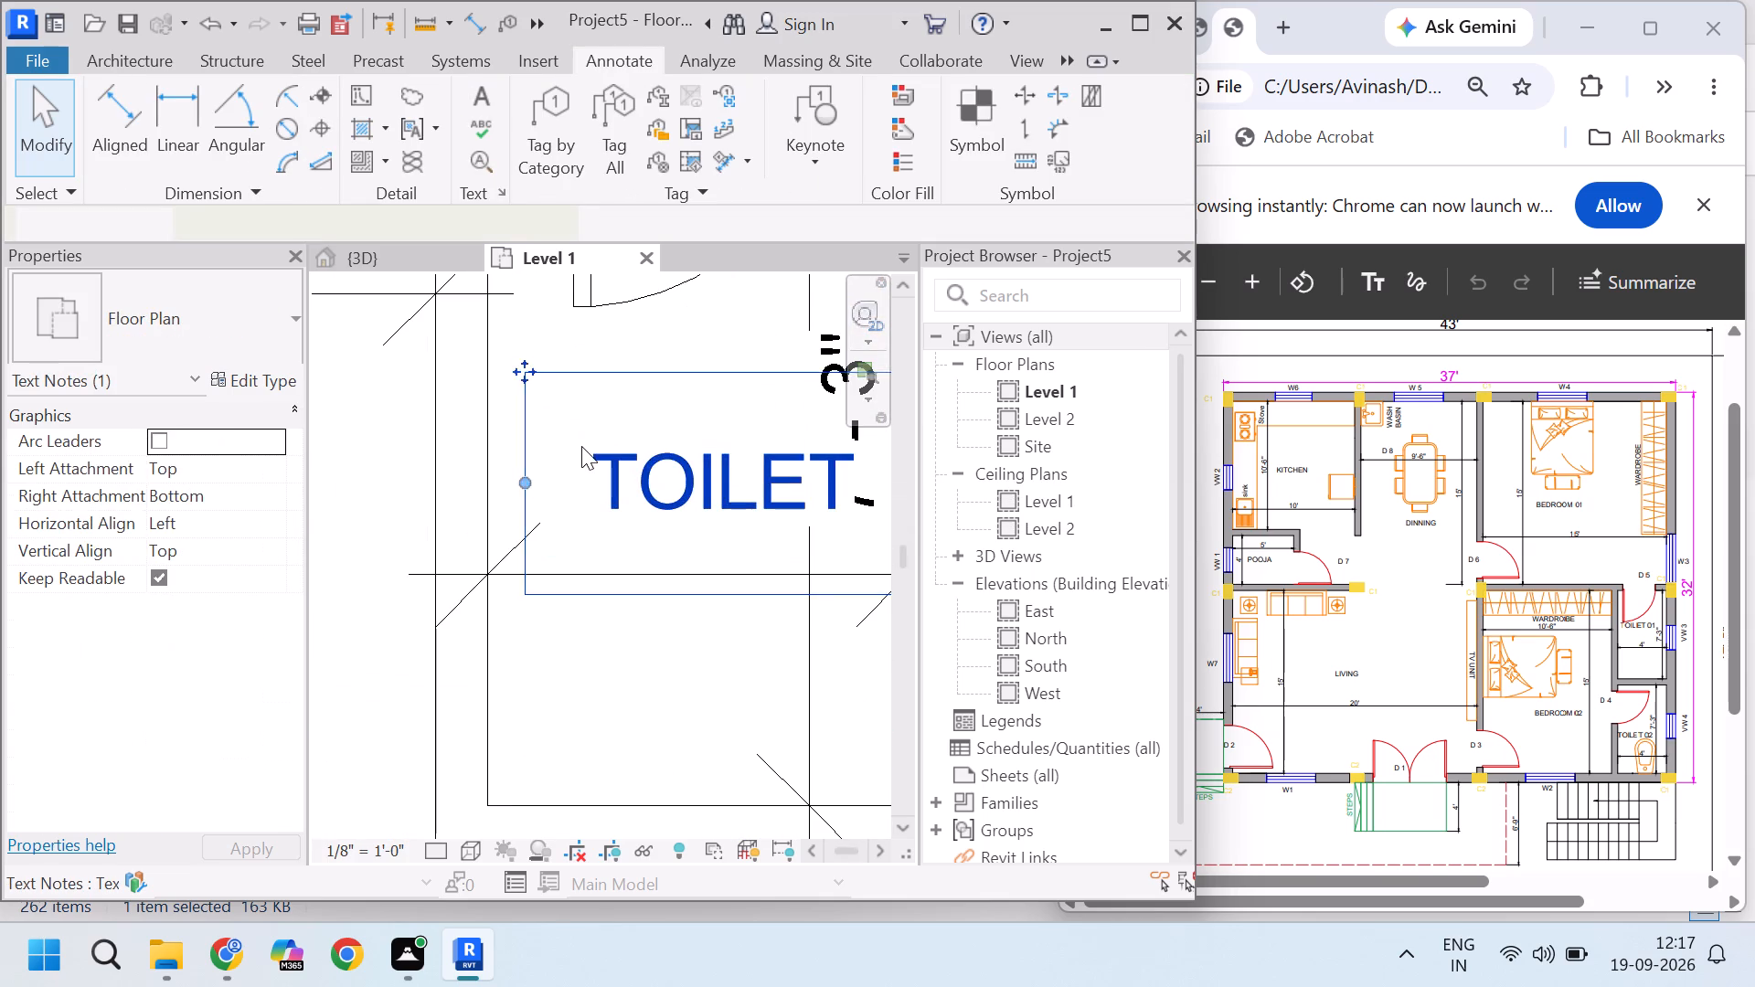
scroll(558, 430, "down", 4)
left_click_drag(547, 406, 522, 366)
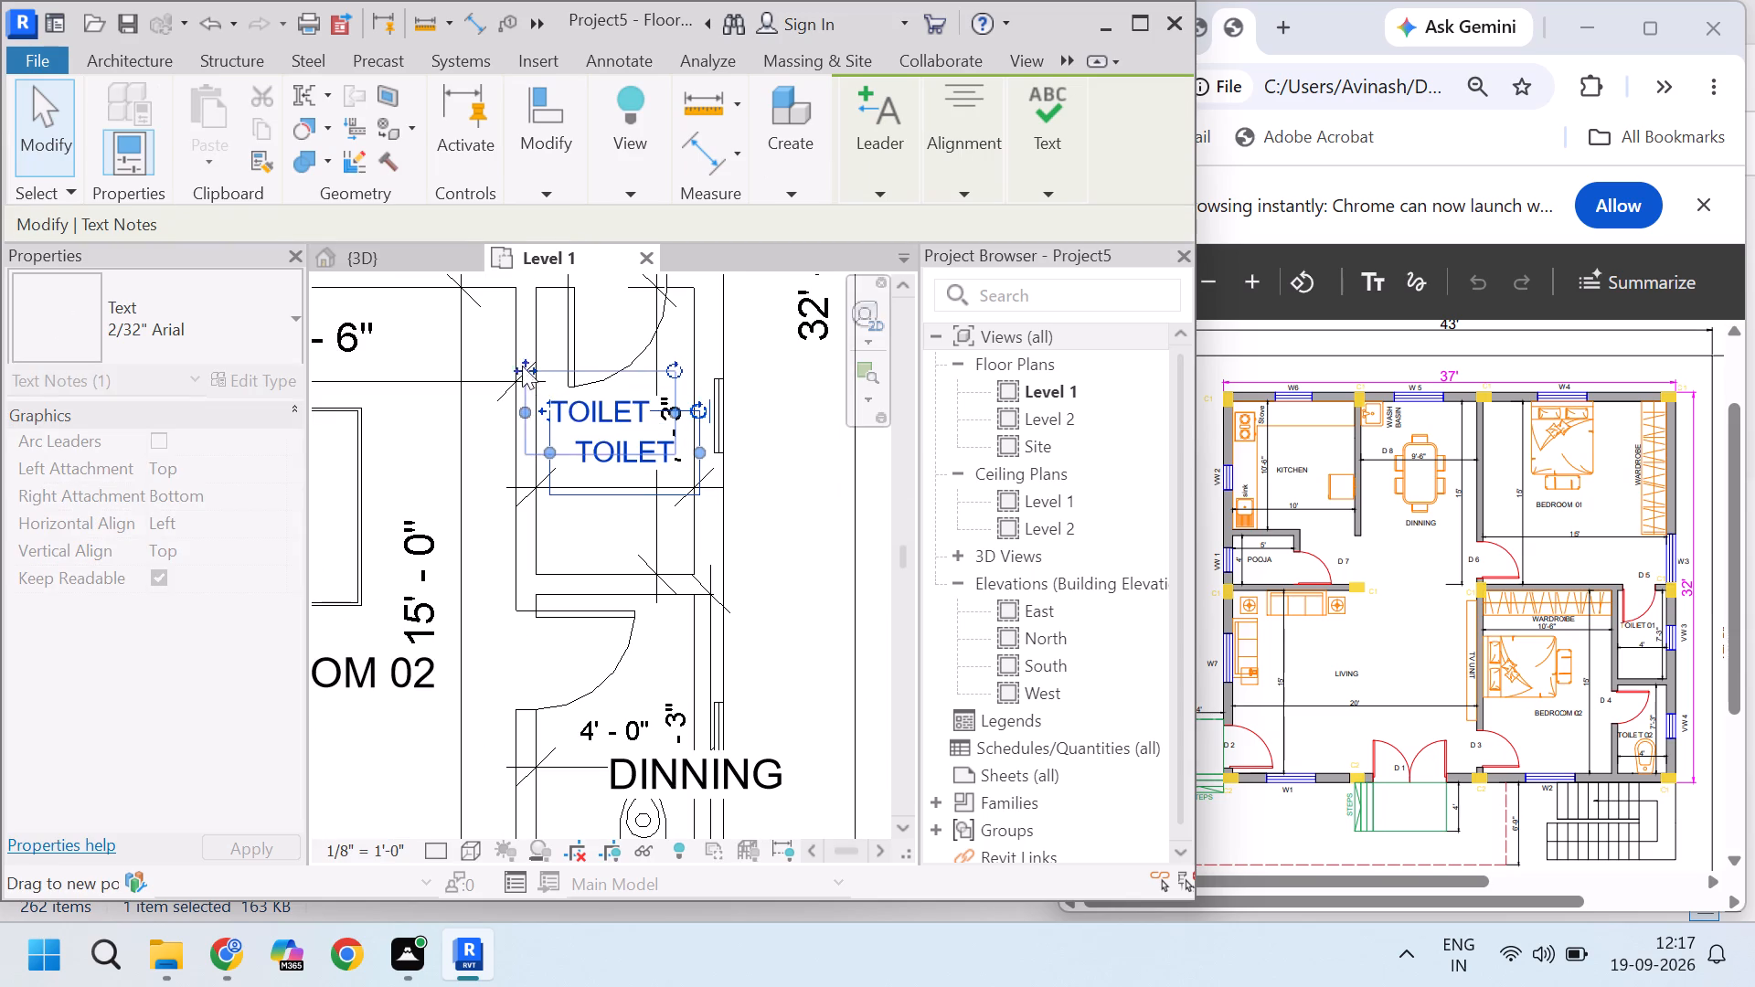
key("Escape")
scroll(600, 428, "down", 2)
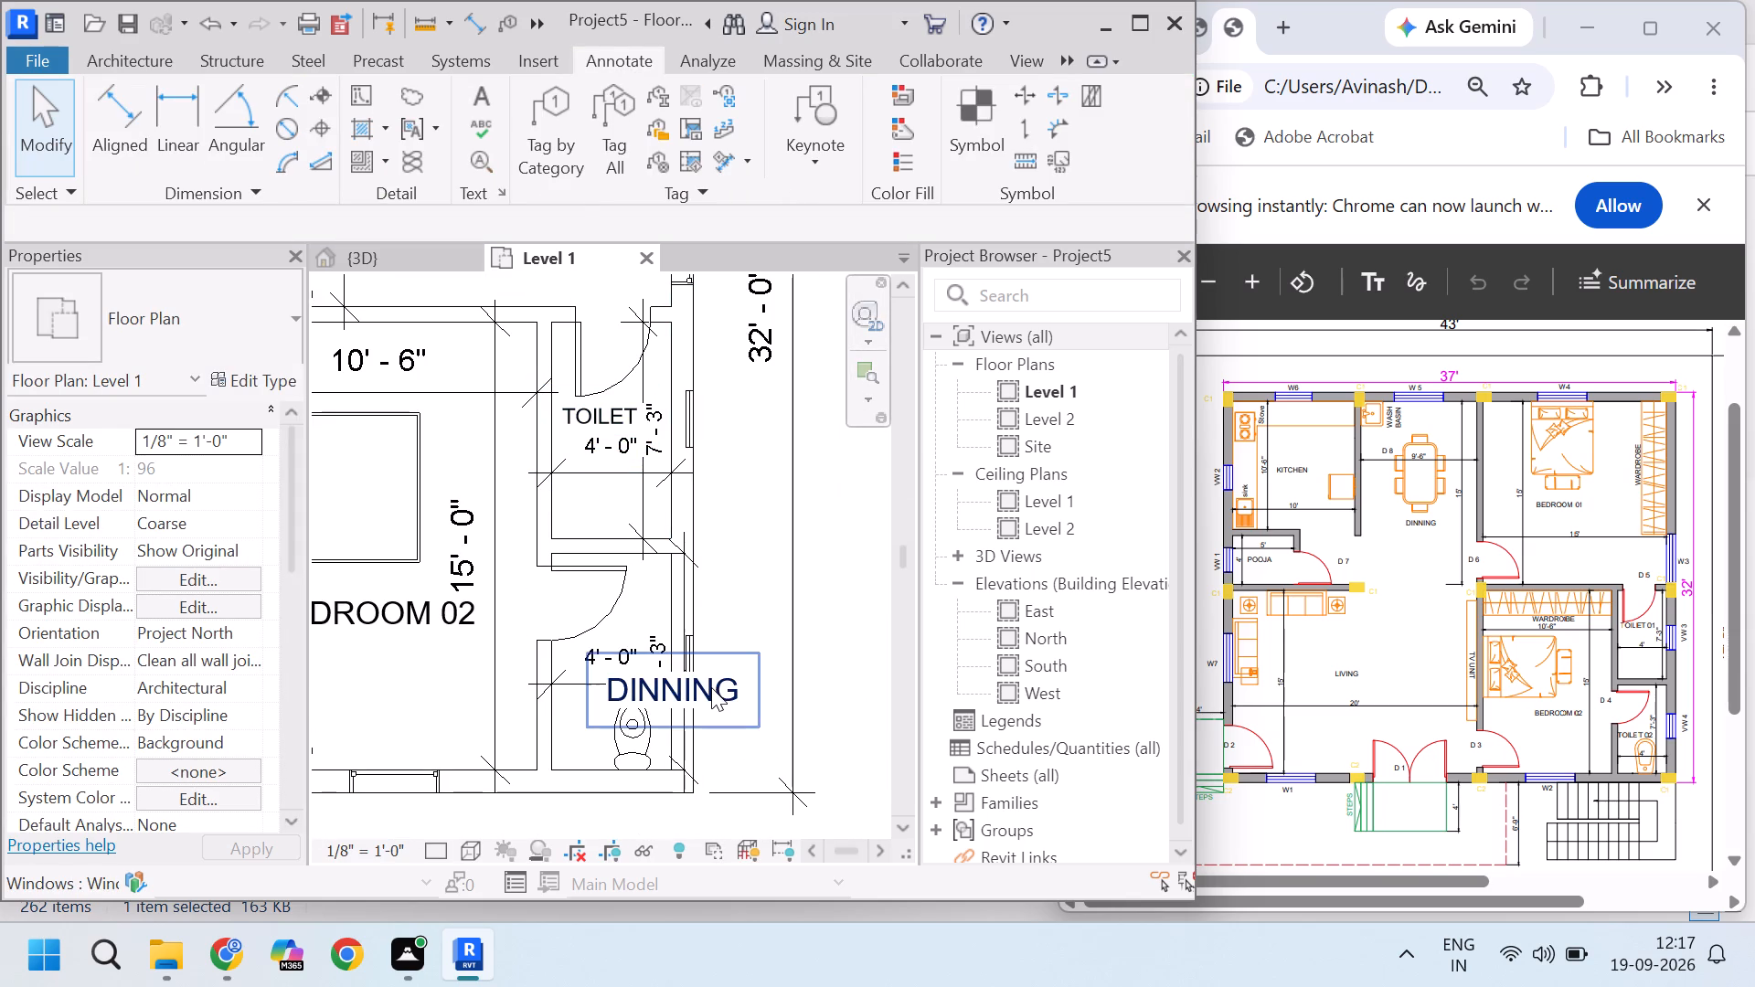
Delete the leftover DINNING note in the lower toilet.
left_click(716, 687)
key("Delete")
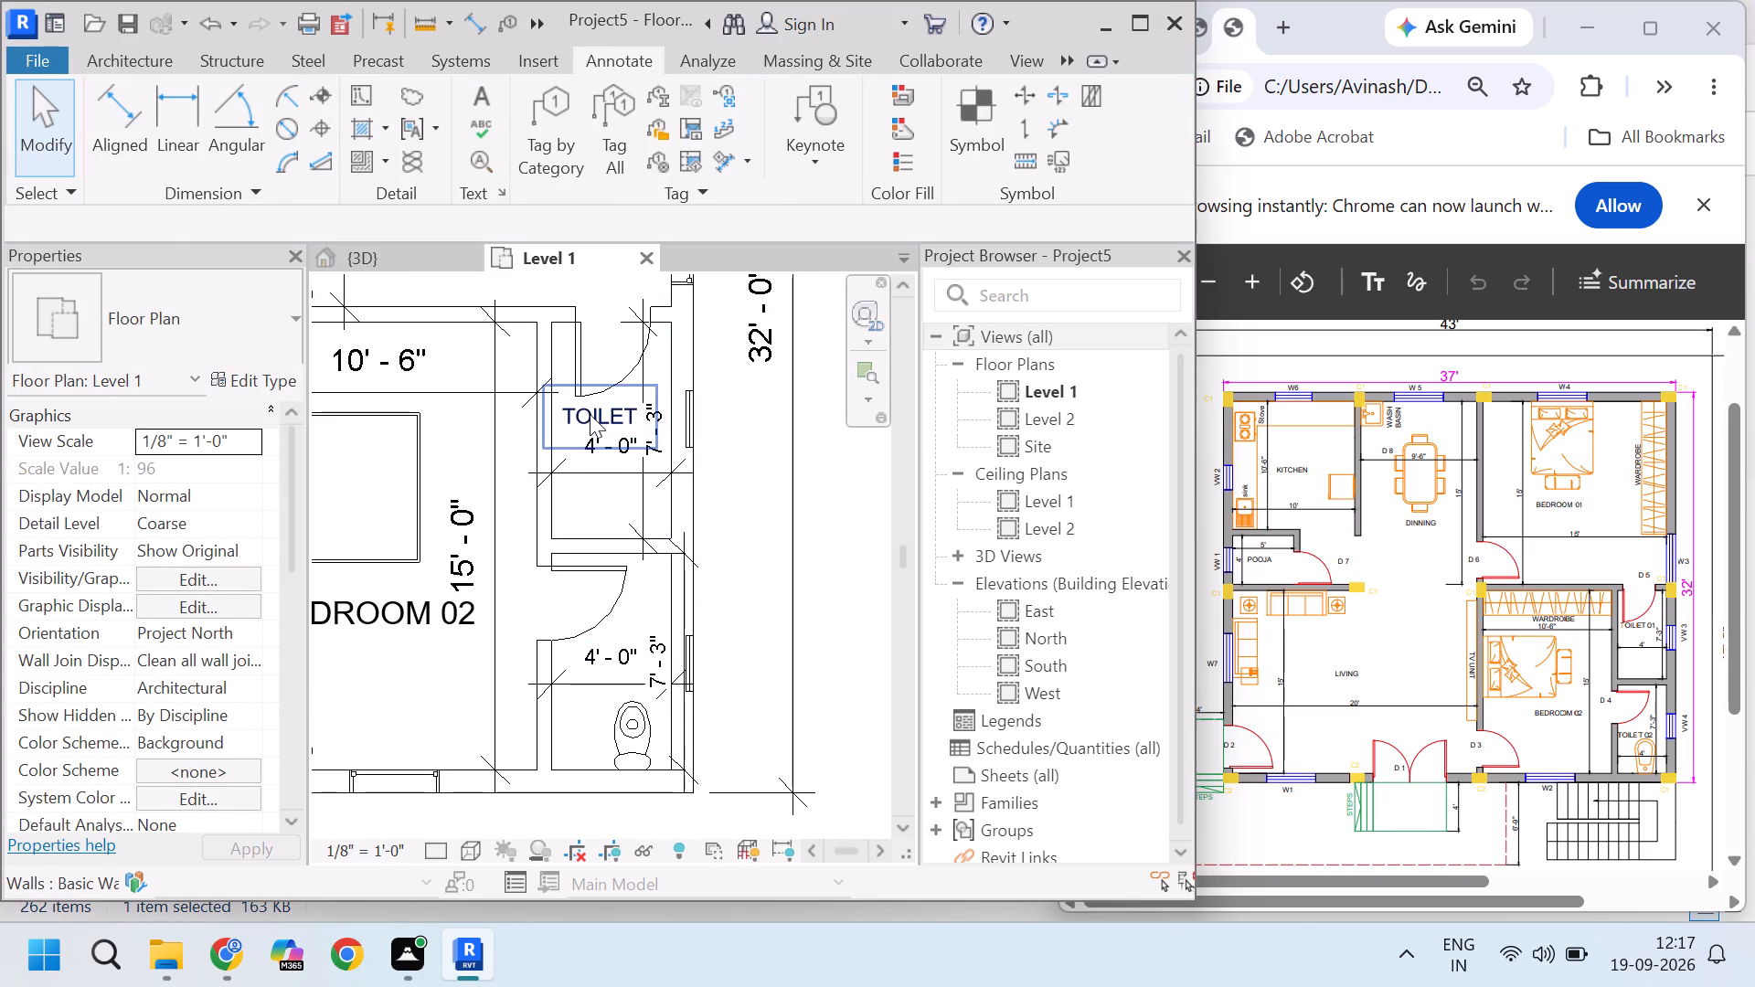
Copy the TOILET note from the upper toilet straight down into the lower toilet, below its 4' - 0" dimension.
left_click(590, 414)
type("CO")
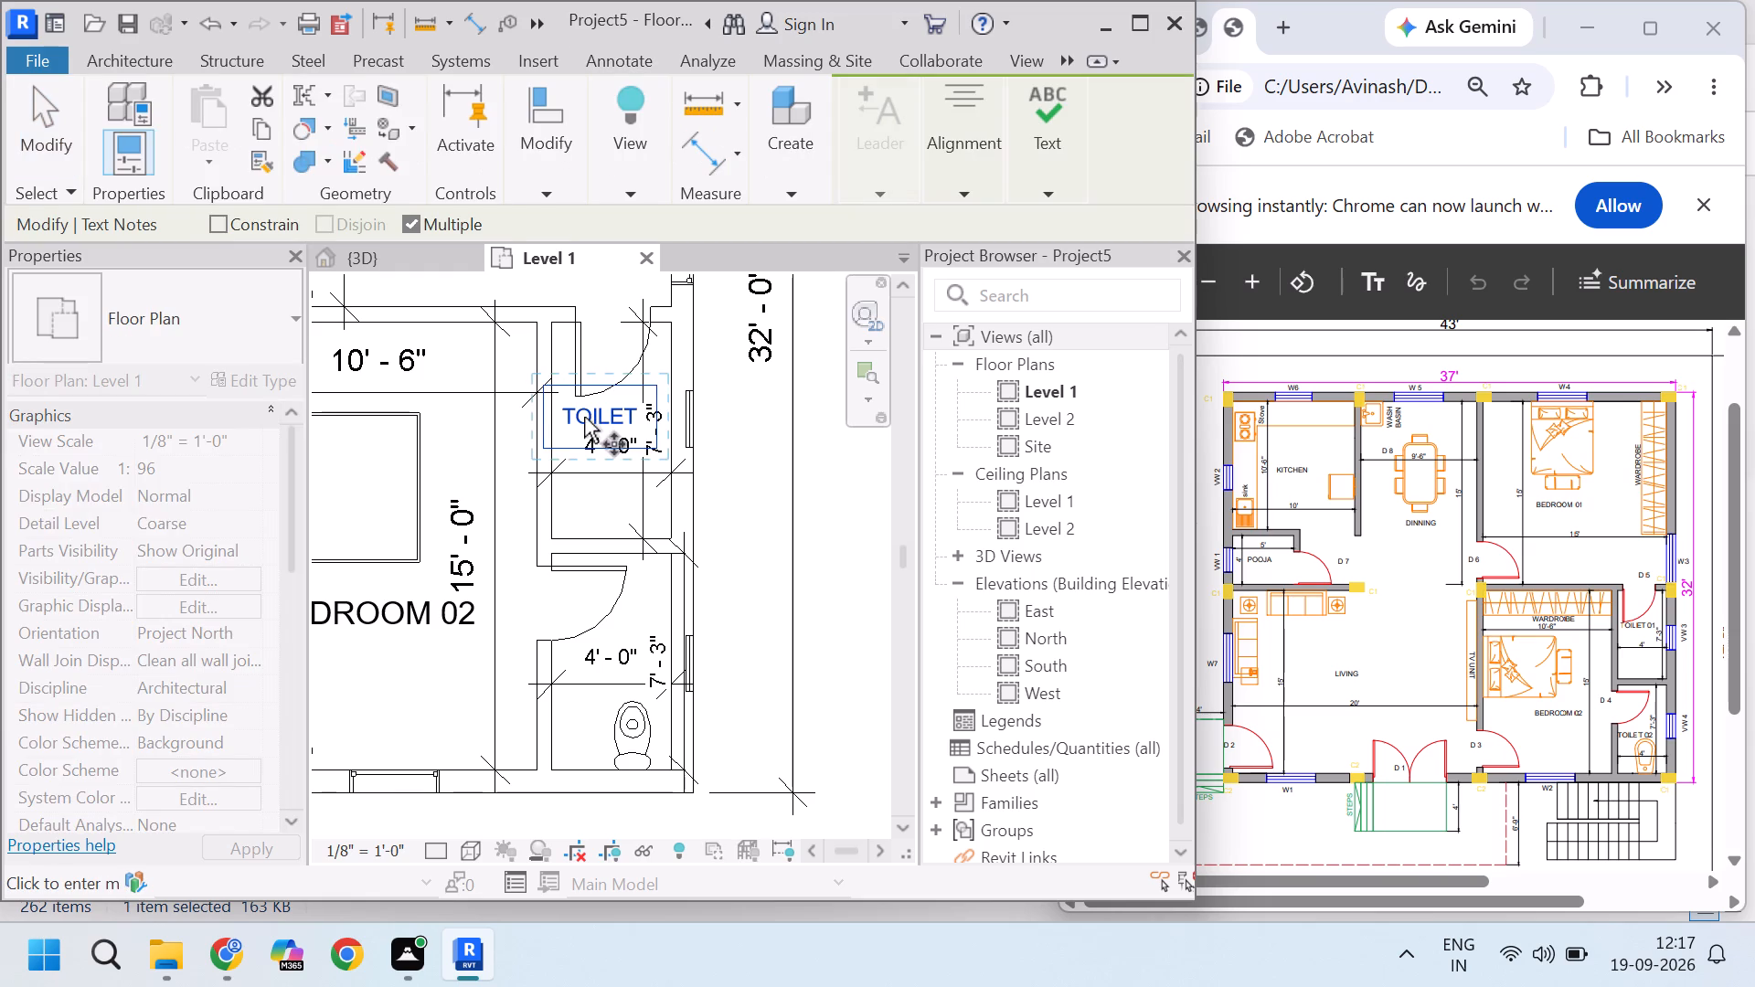
left_click(583, 418)
scroll(586, 641, "up", 1)
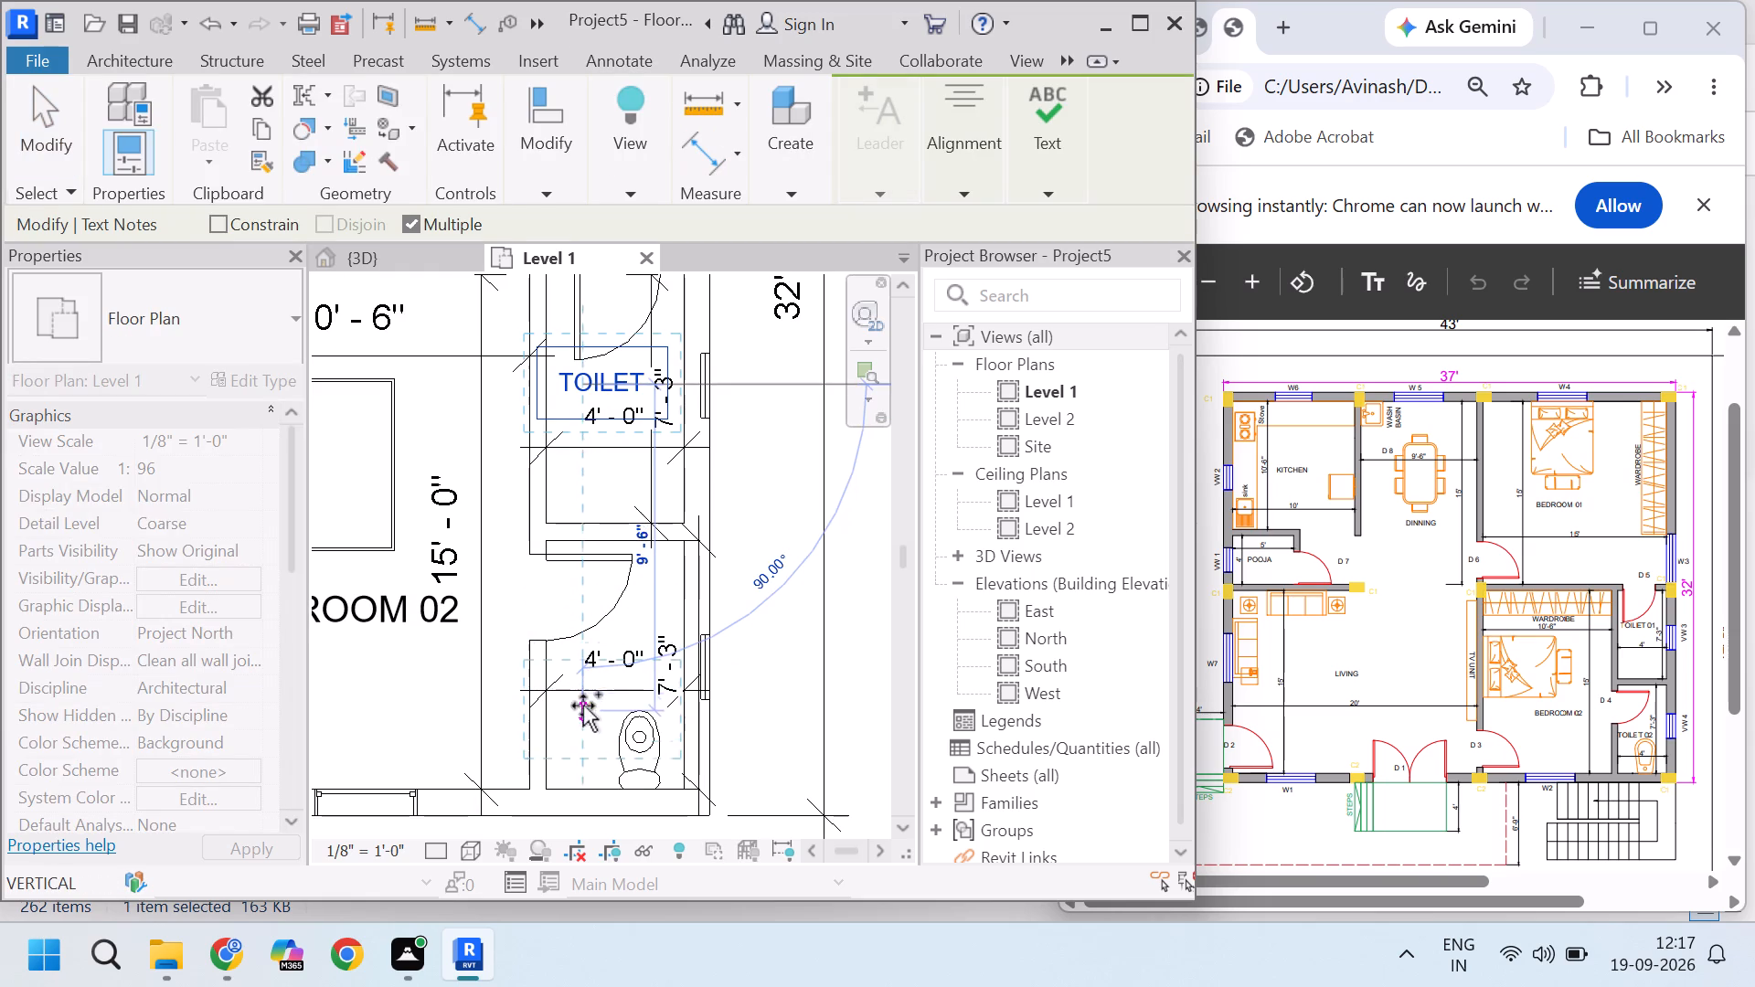
left_click(582, 723)
scroll(632, 738, "up", 3)
key("Escape")
key("Escape")
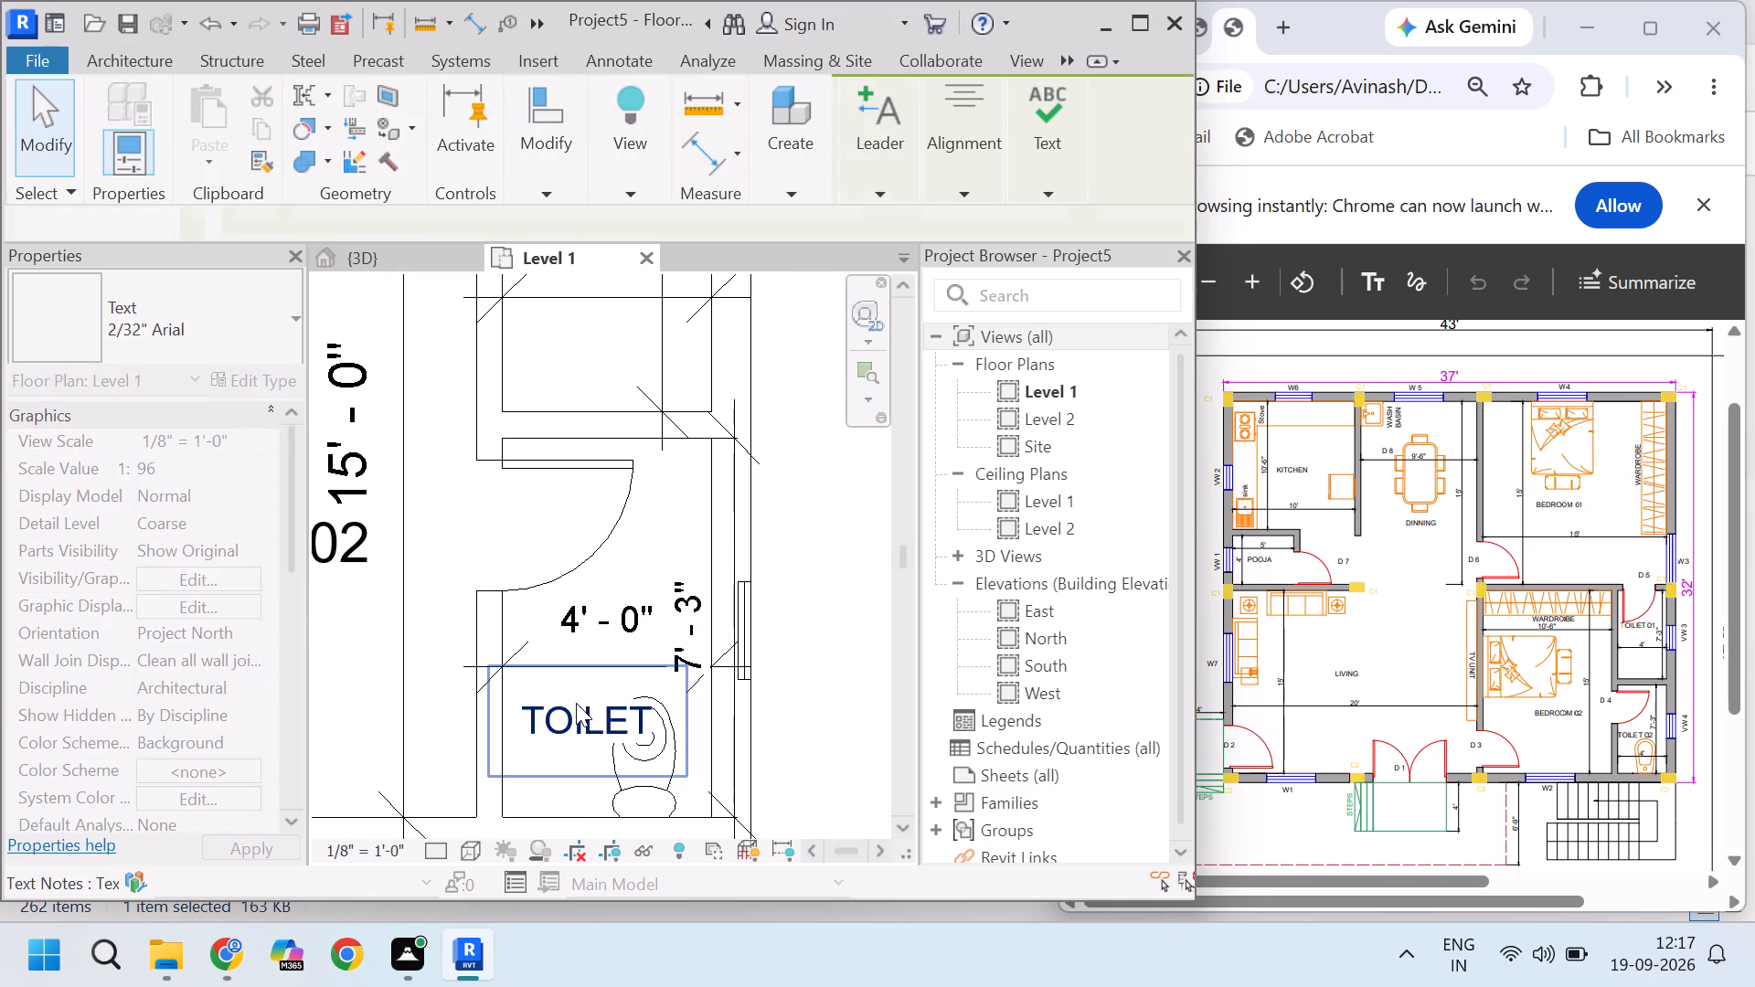
Reposition the copied TOILET note within the lower toilet.
left_click(546, 712)
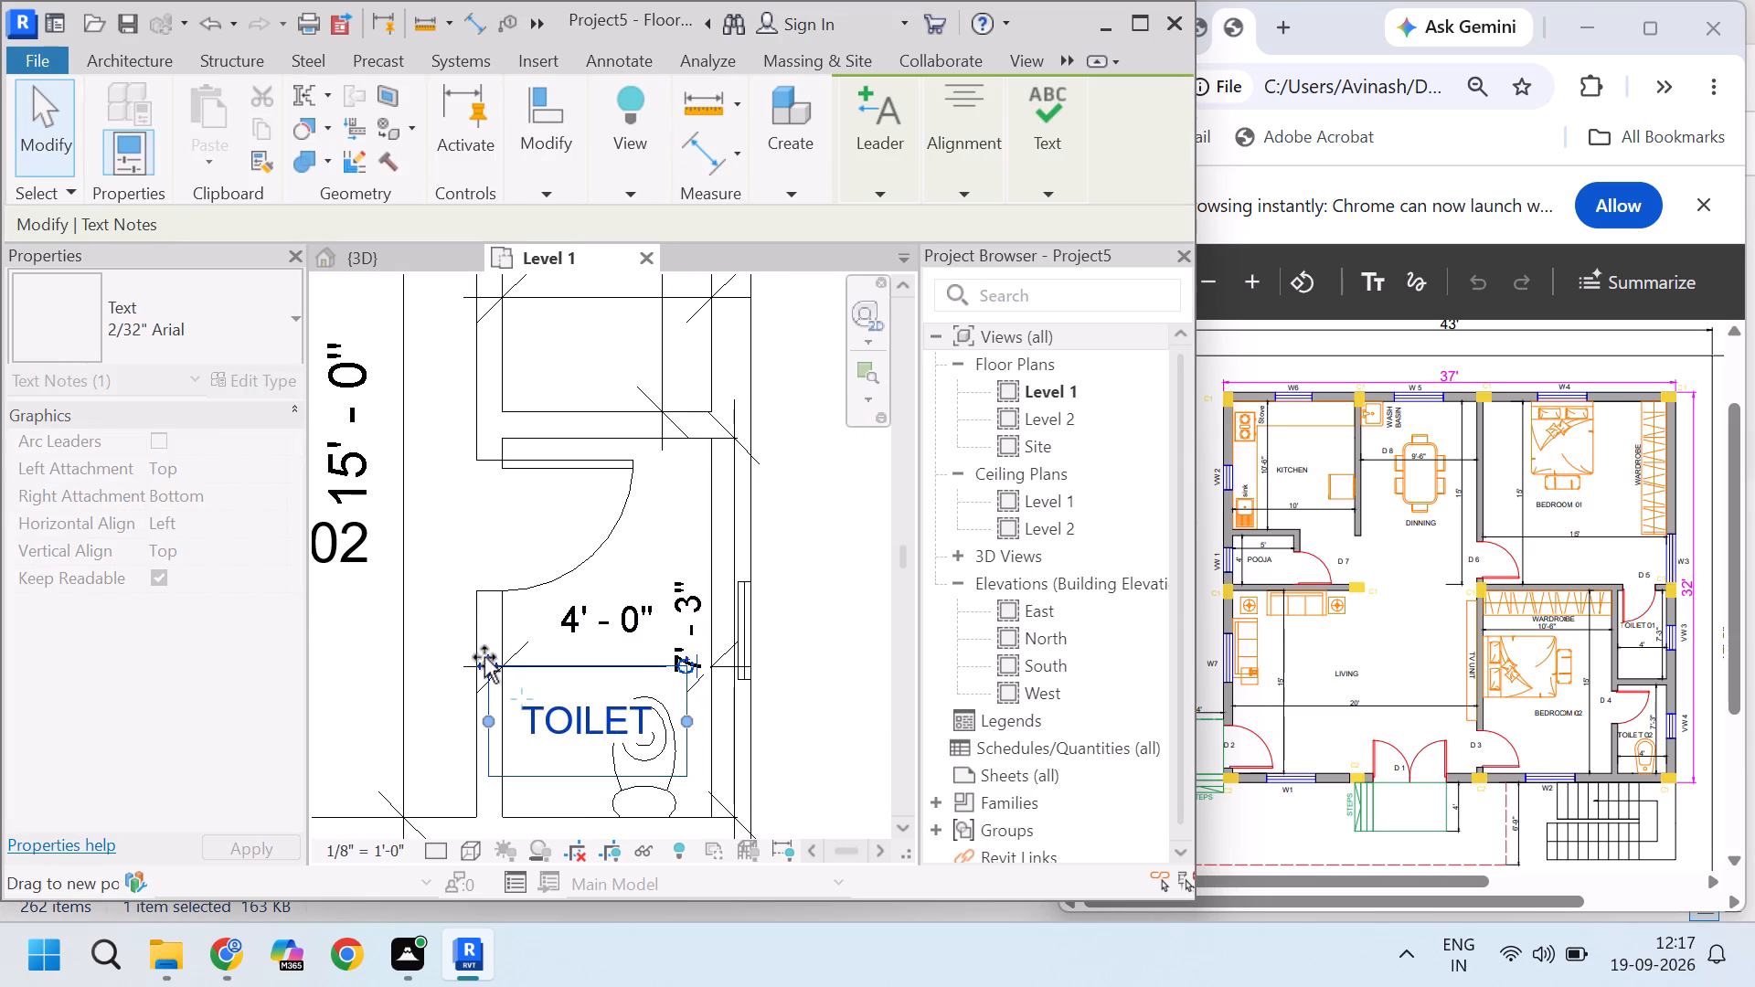
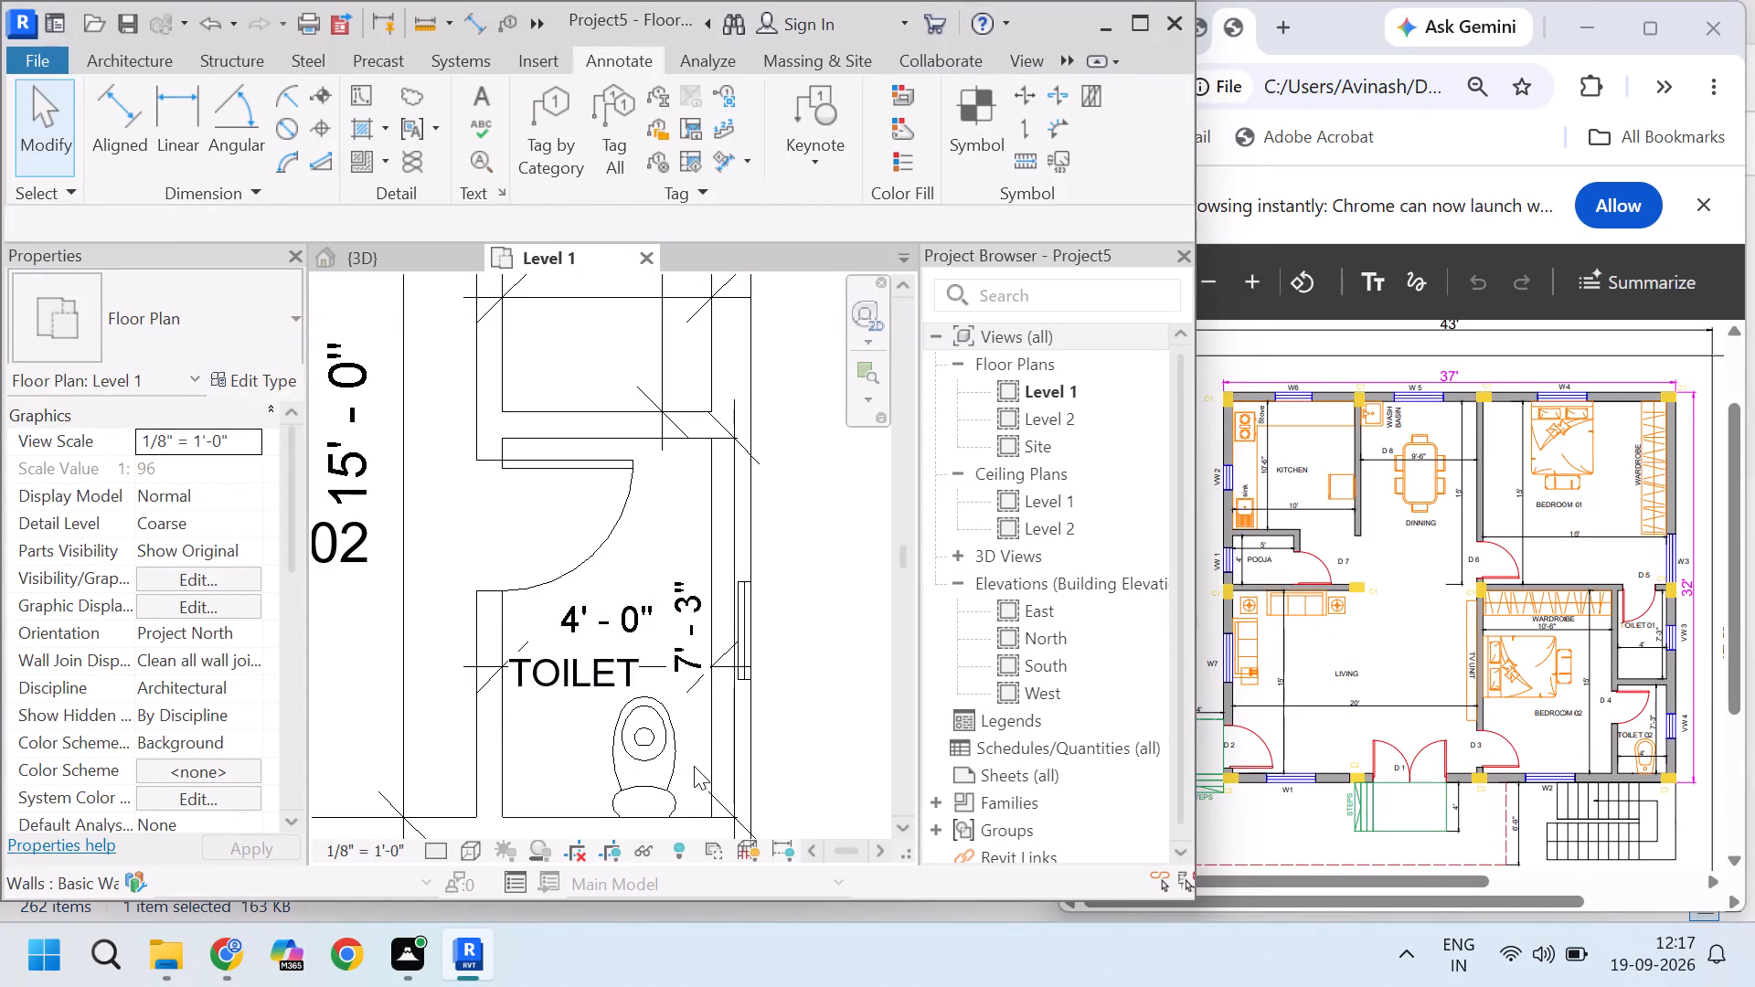
Move the lower toilet's 4' - 0" dimension line and its text down so both sit below the TOILET note.
left_click(611, 620)
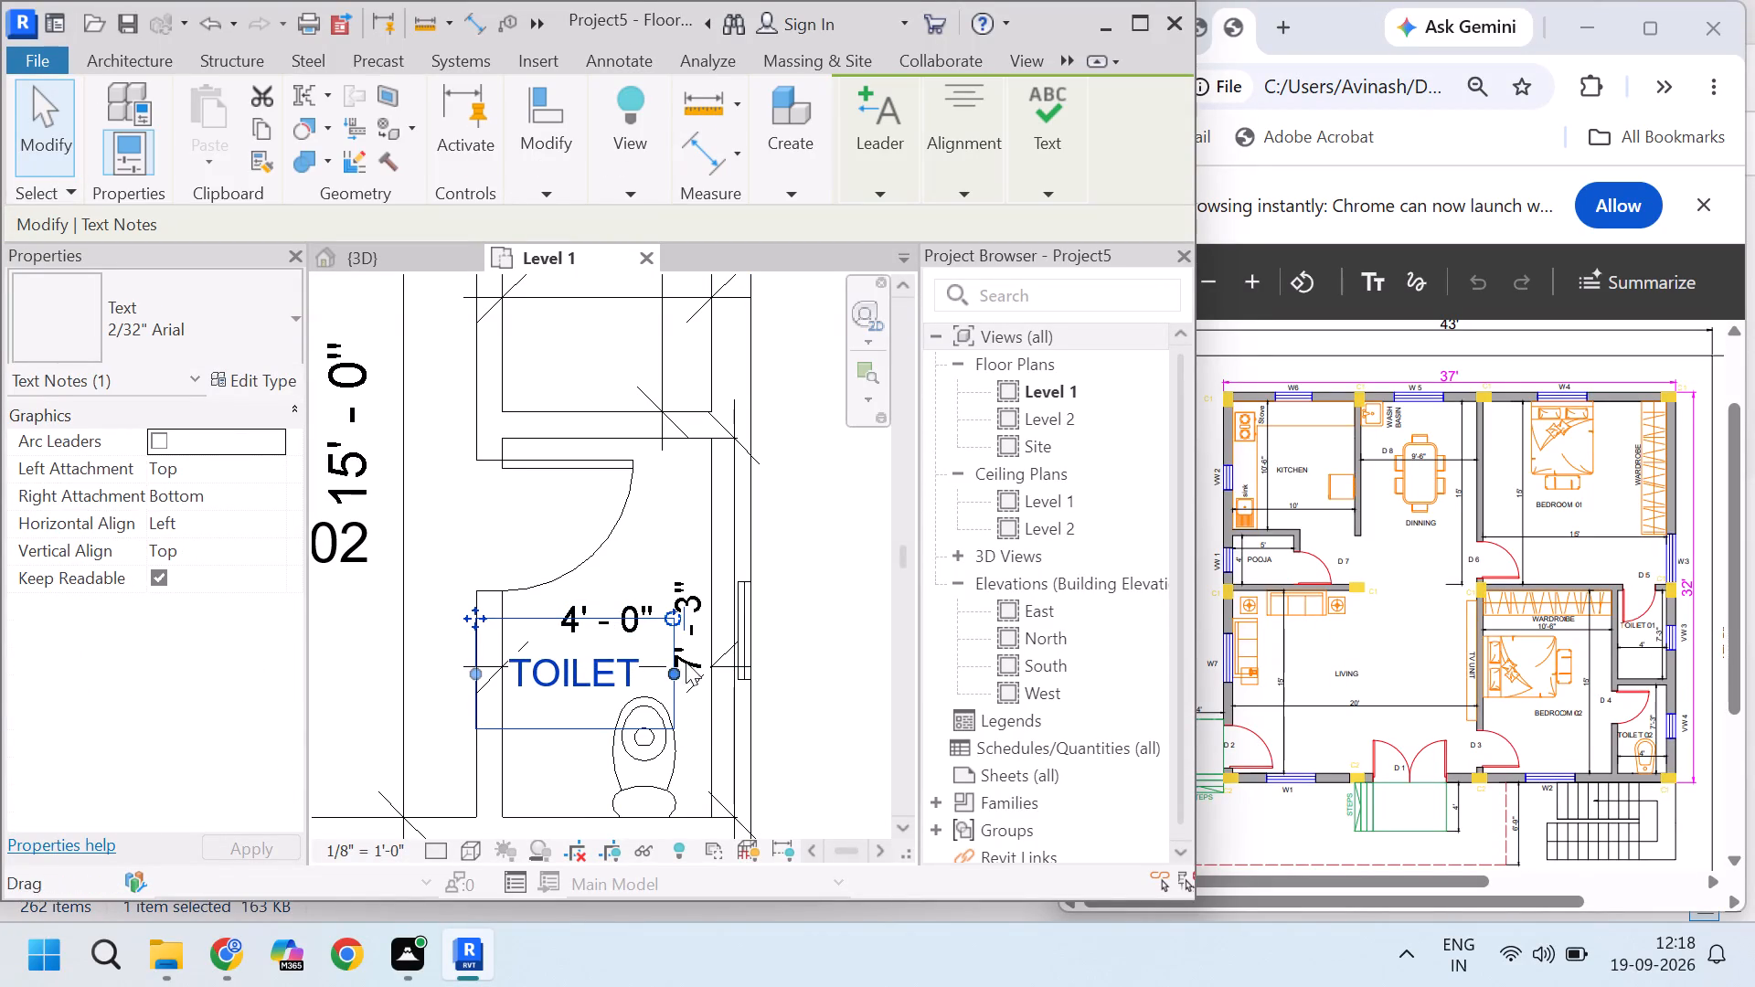
left_click(615, 604)
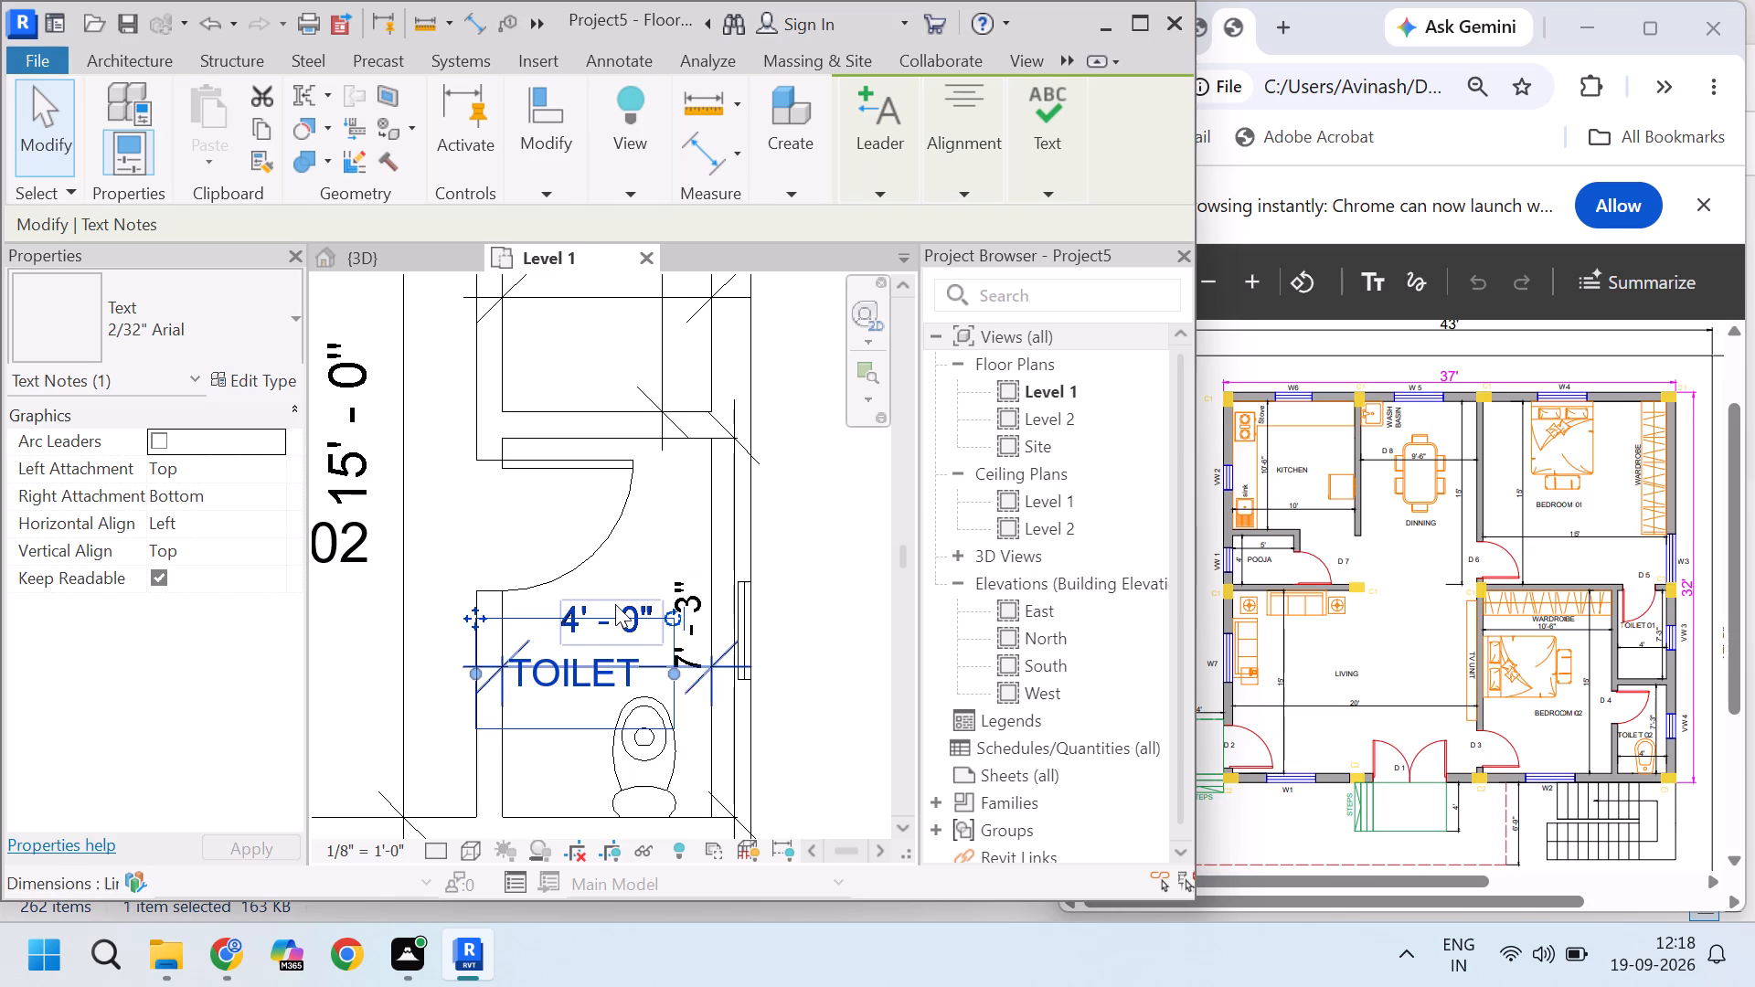
left_click_drag(607, 637, 611, 731)
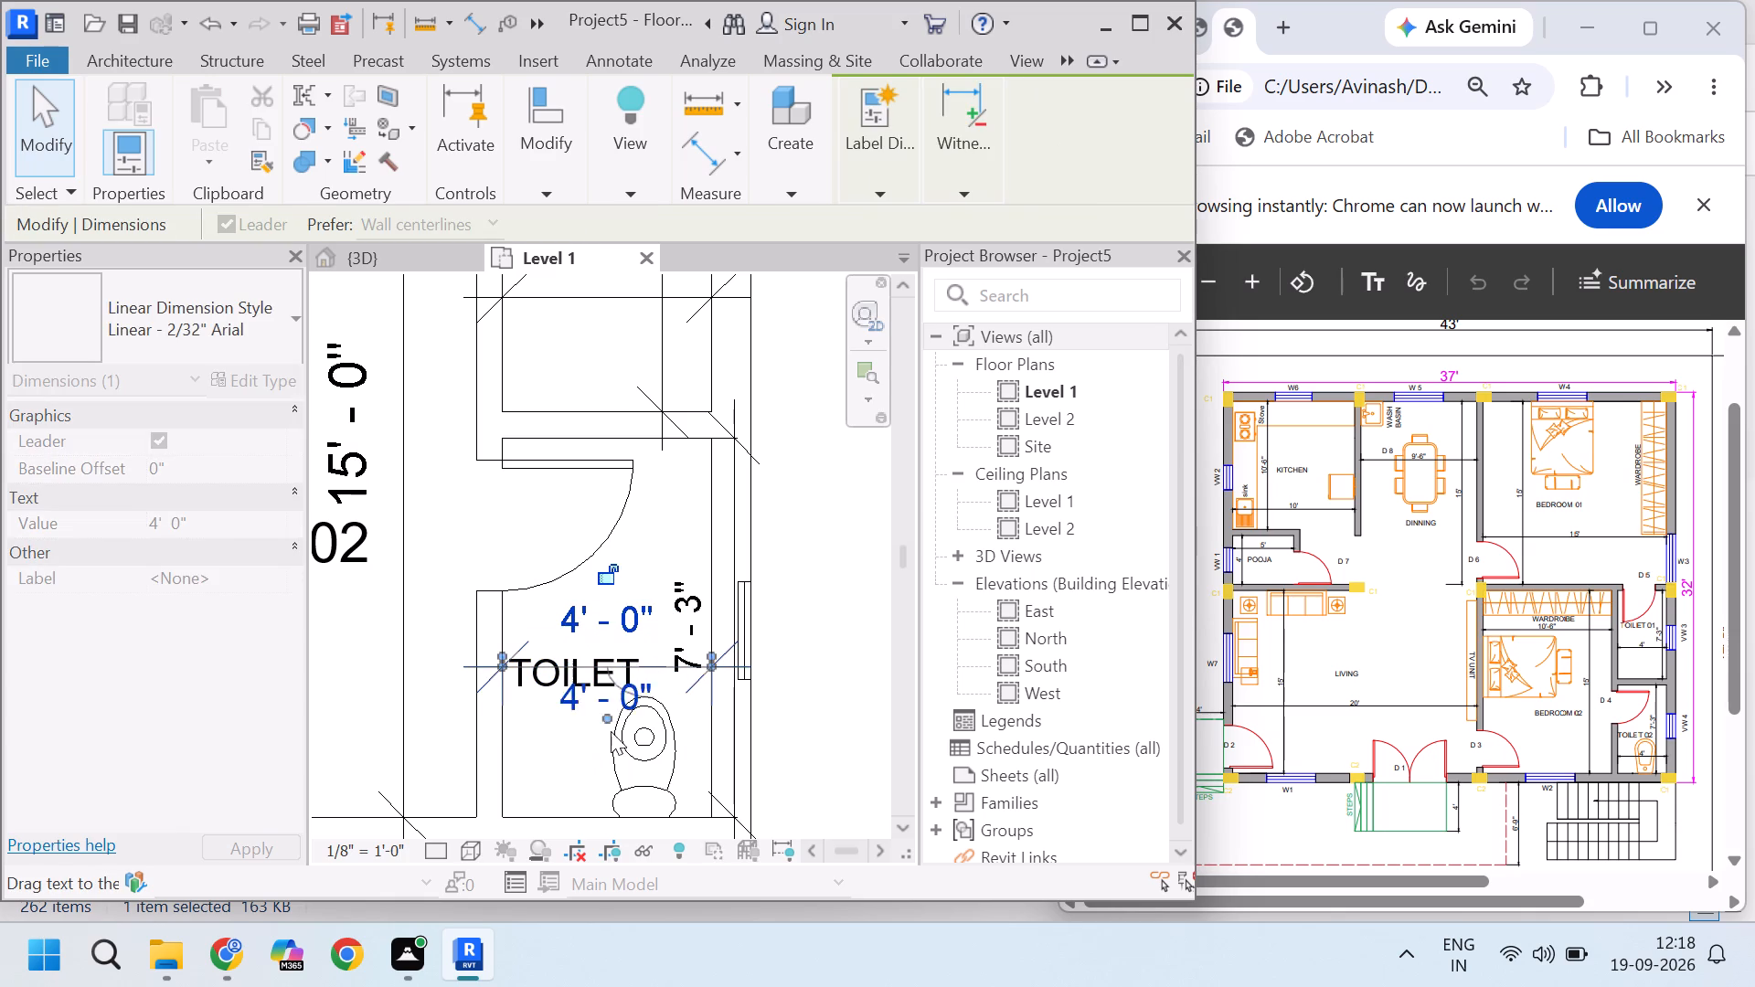
left_click_drag(611, 731, 611, 760)
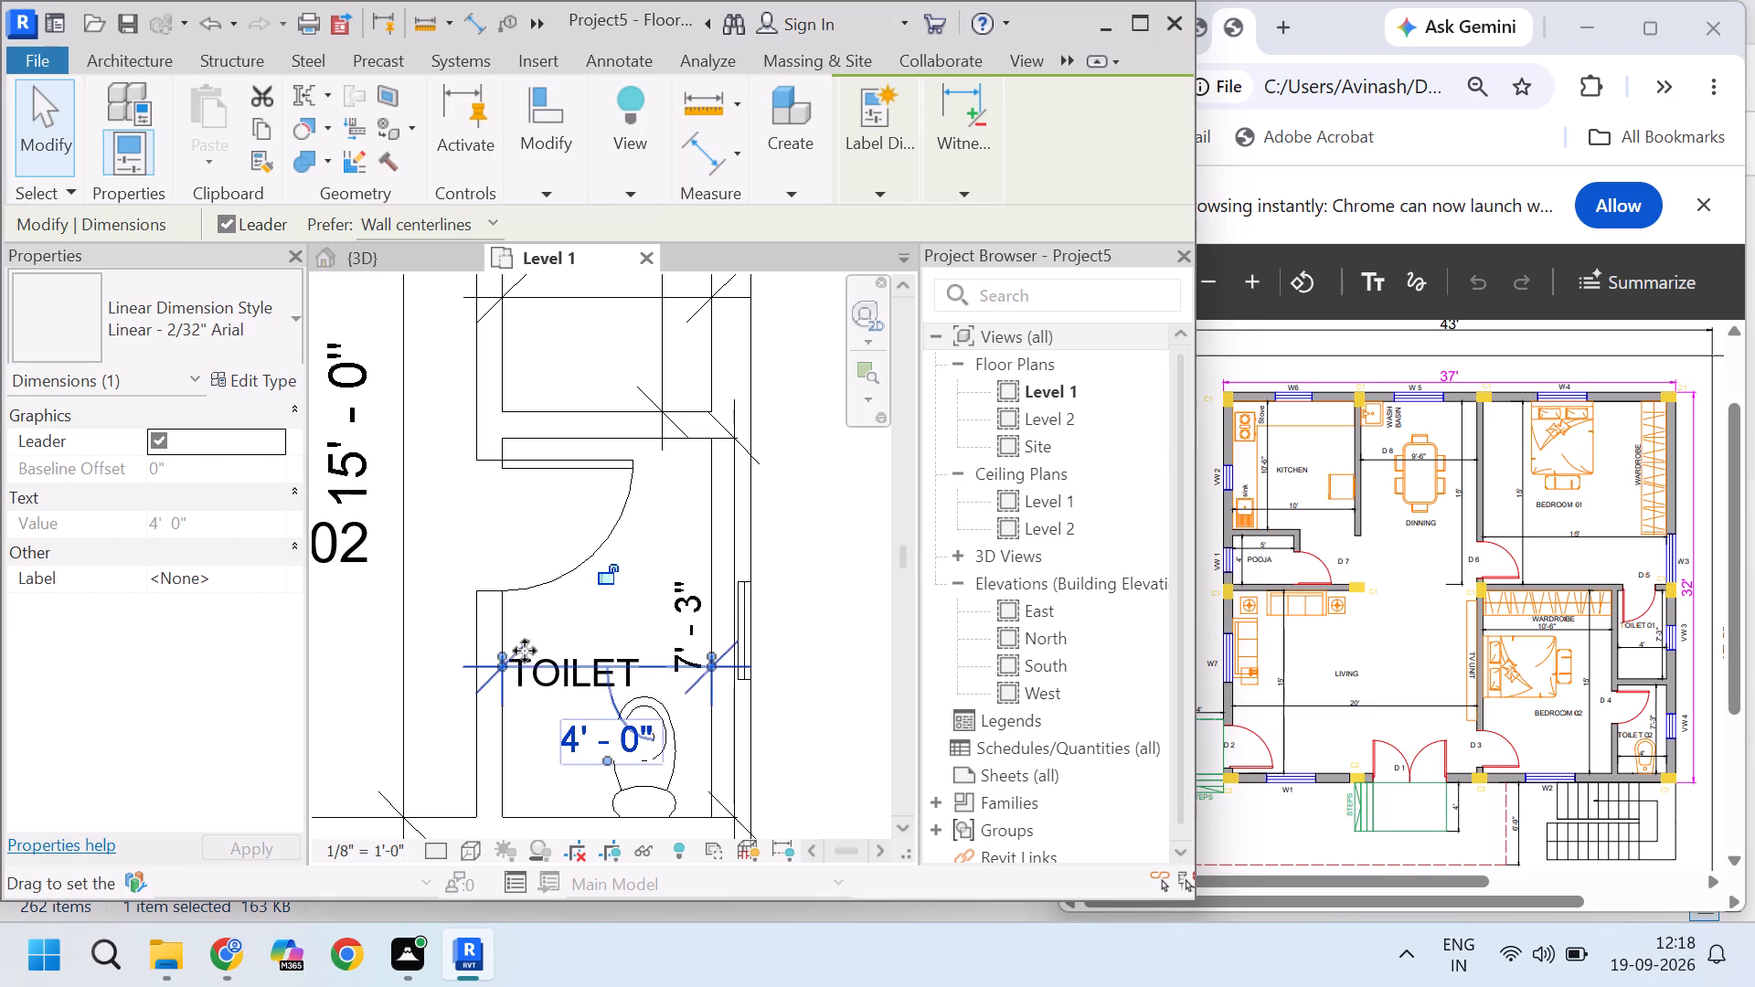
left_click_drag(528, 660, 537, 741)
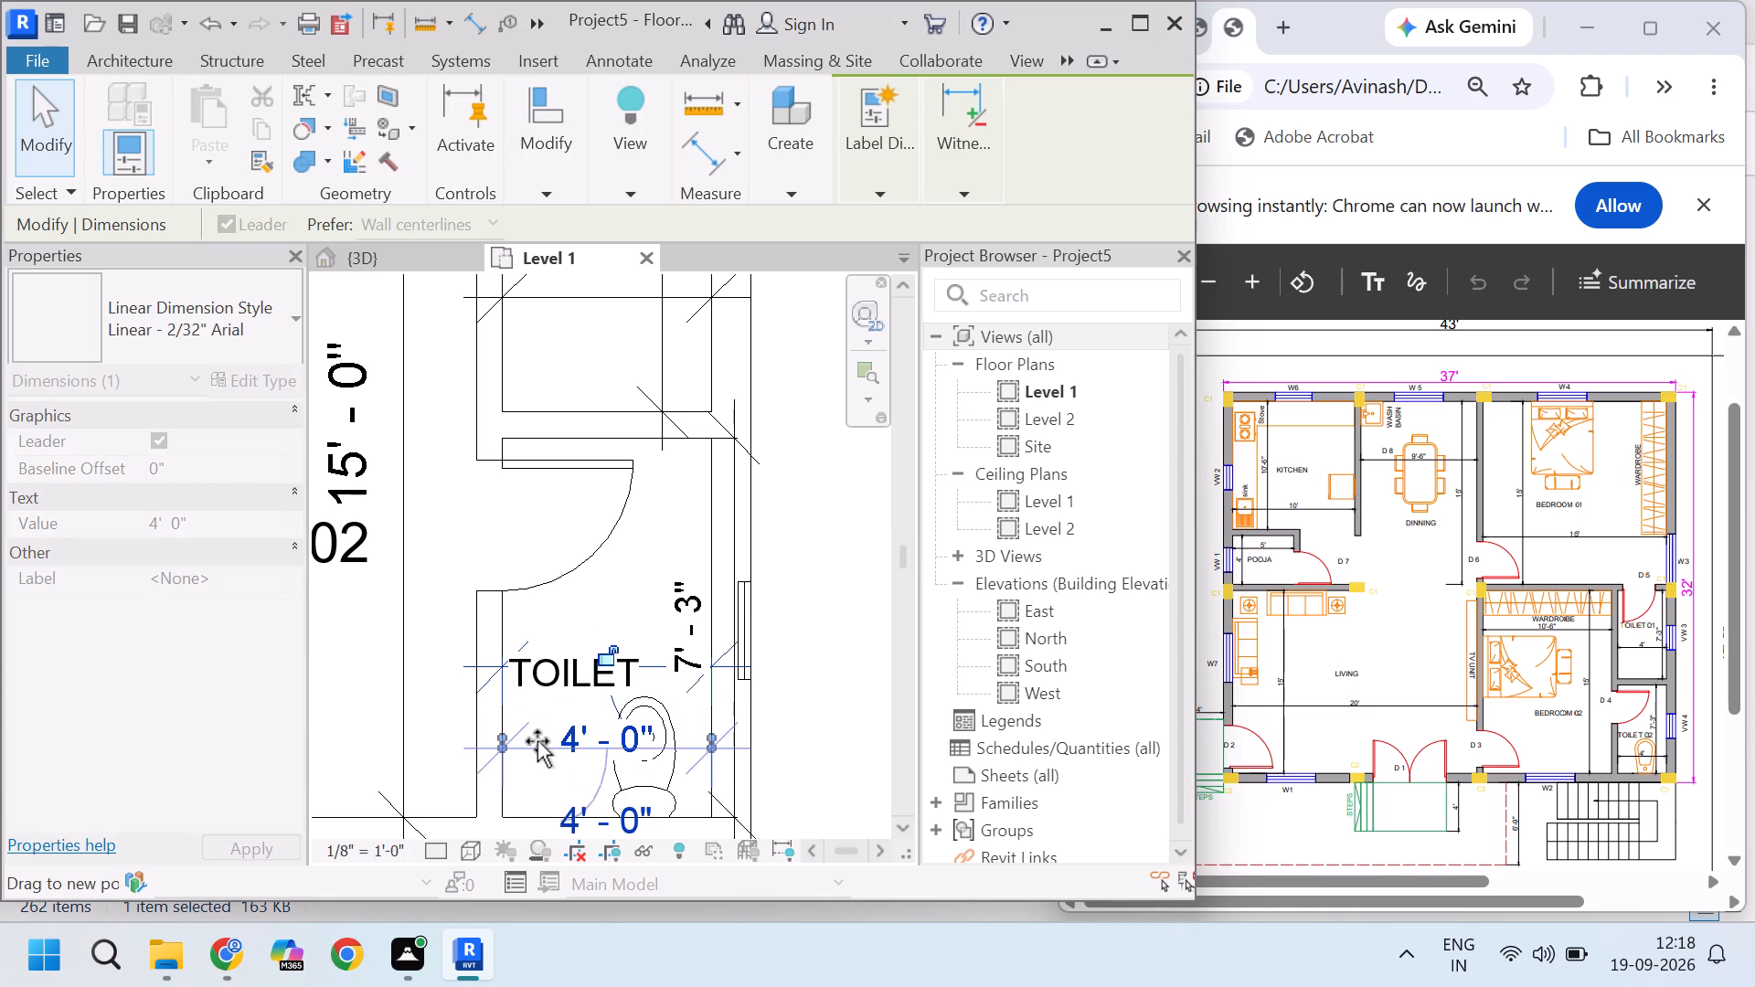
left_click_drag(537, 741, 551, 712)
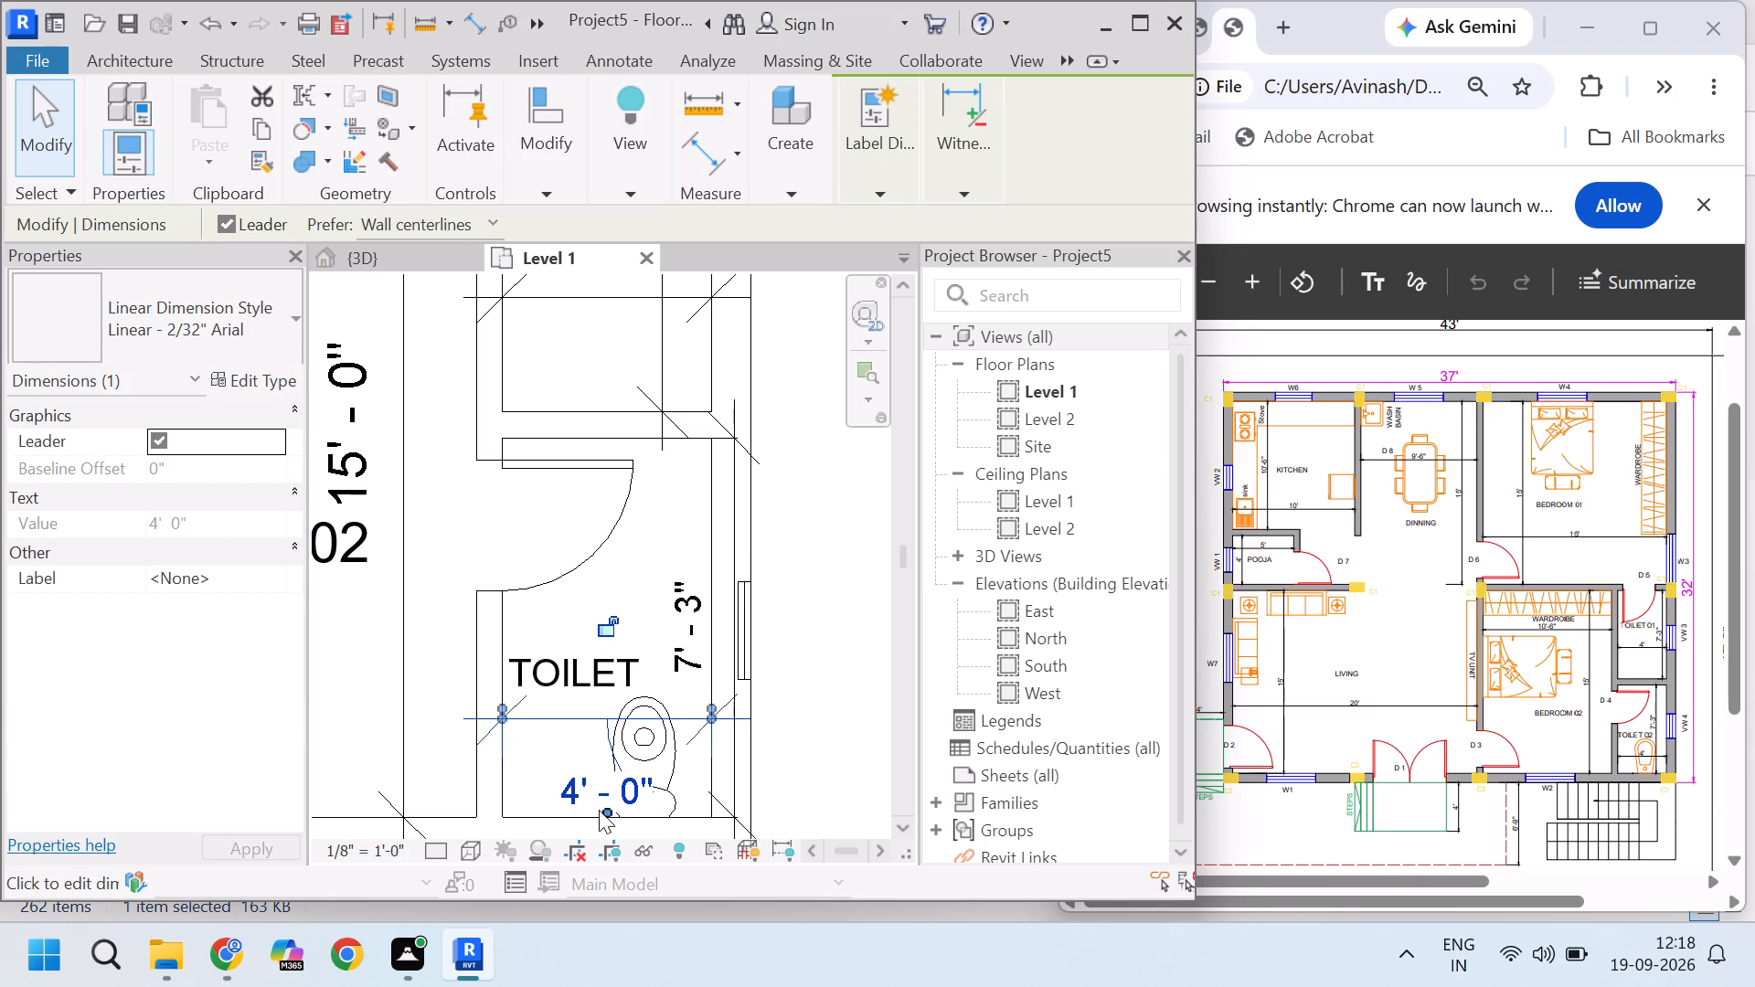
left_click_drag(605, 810, 619, 759)
key("Escape")
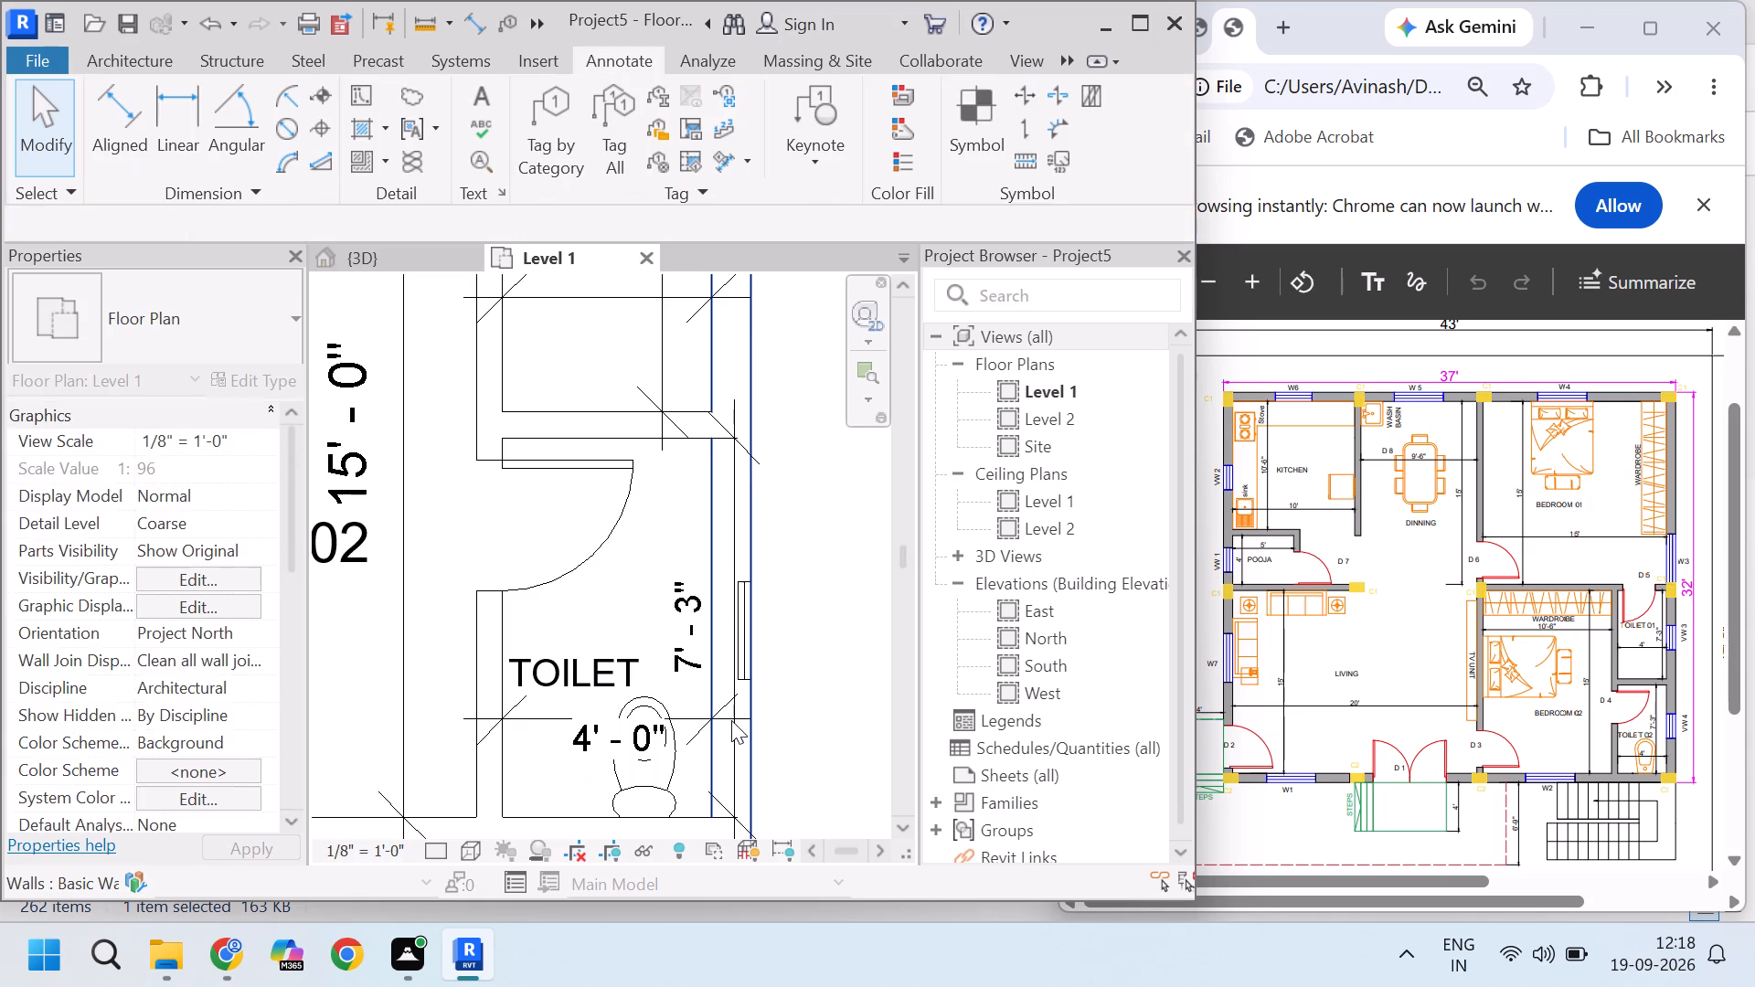
Delete the DINNING note in the small pooja room below the kitchen.
scroll(730, 720, "down", 2)
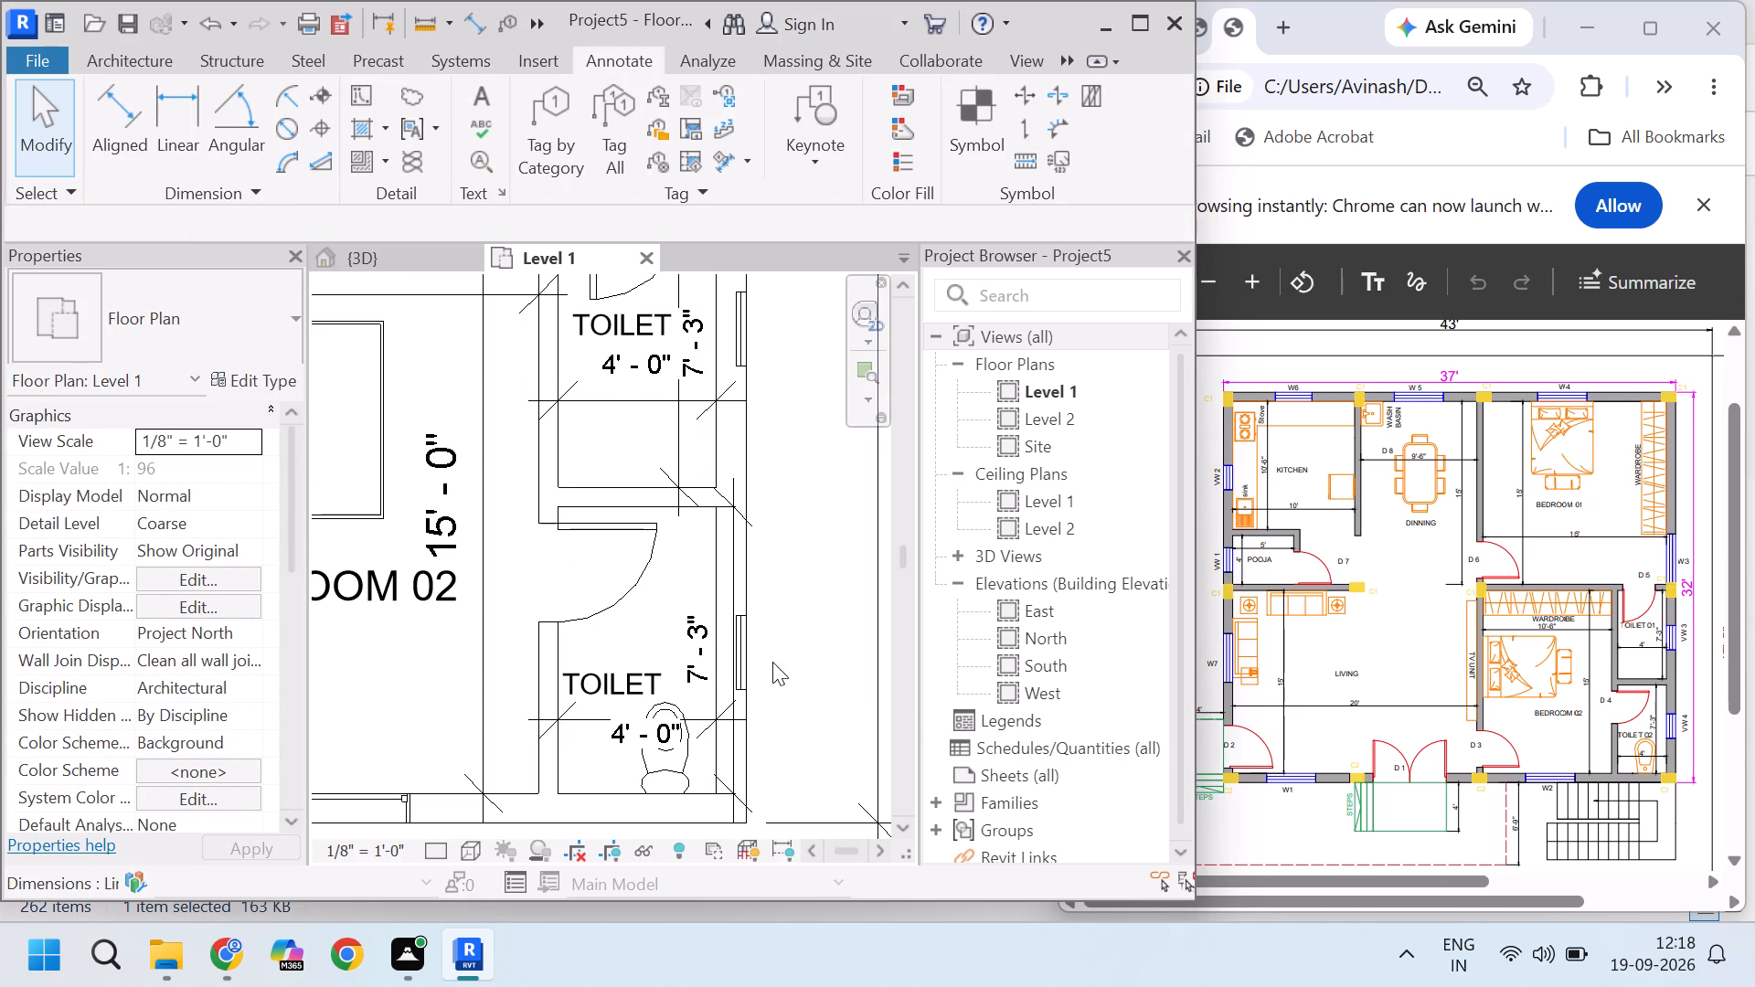
middle_click_drag(750, 690, 729, 761)
scroll(755, 645, "down", 4)
scroll(685, 599, "up", 3)
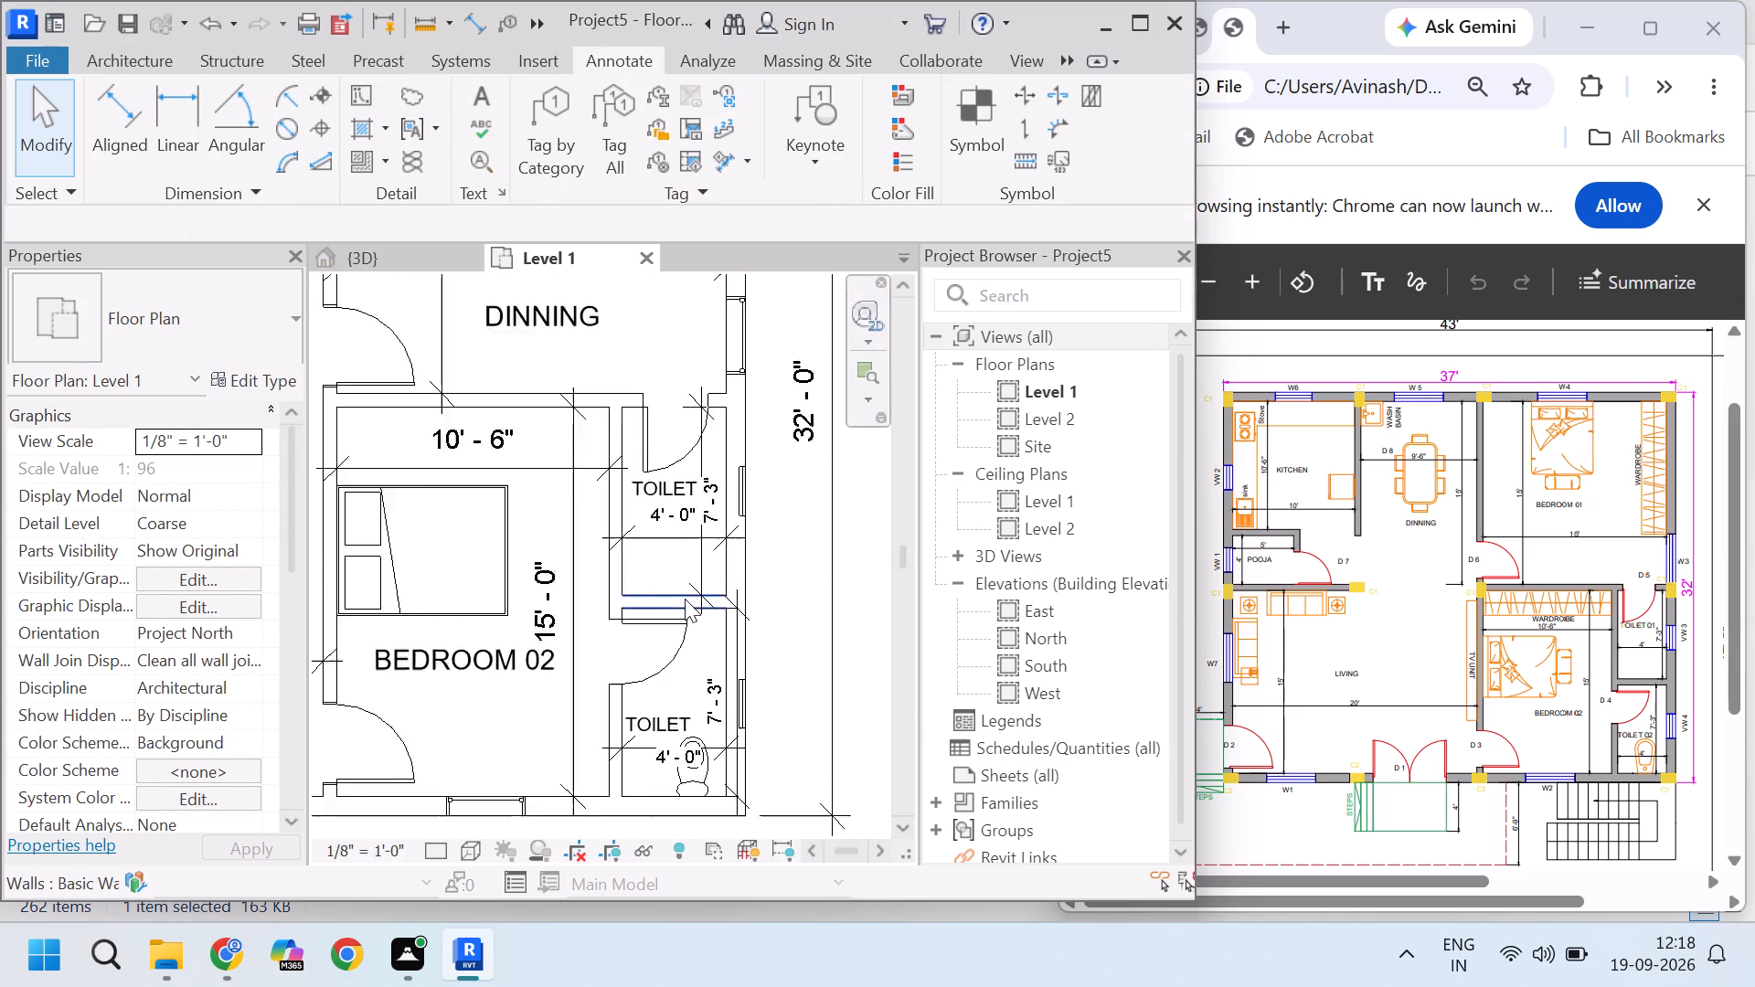
scroll(685, 599, "down", 3)
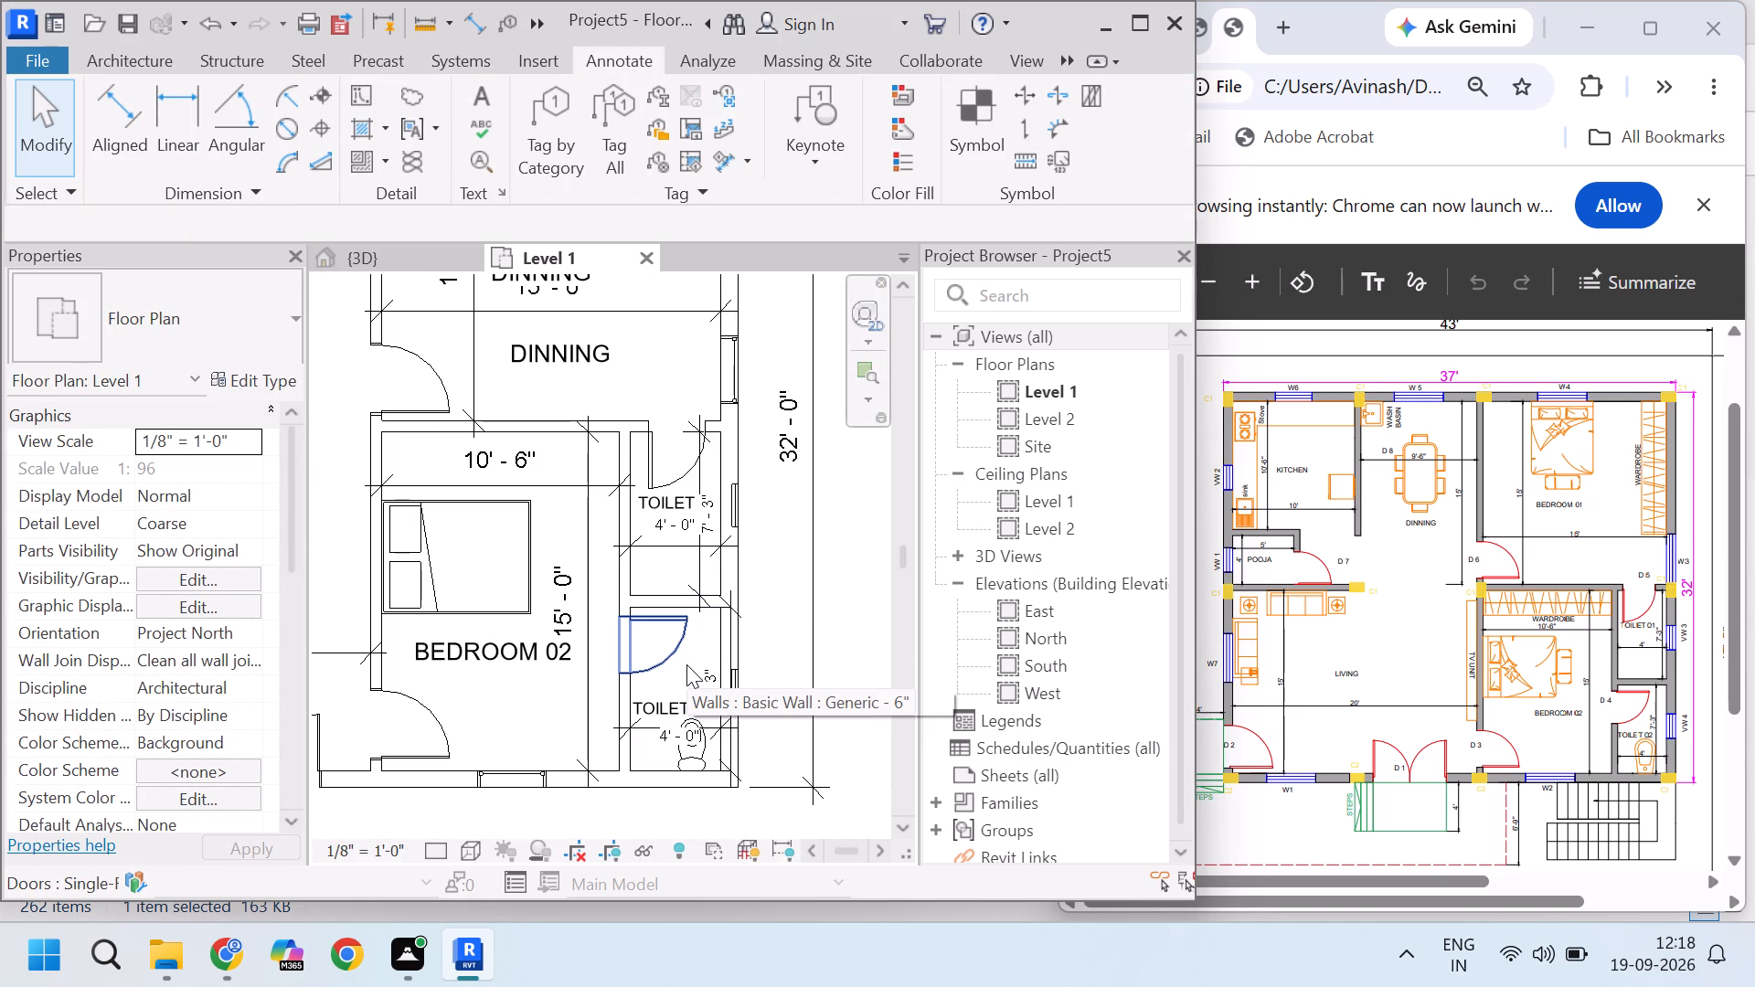
scroll(686, 664, "down", 3)
scroll(590, 582, "down", 4)
scroll(448, 508, "up", 3)
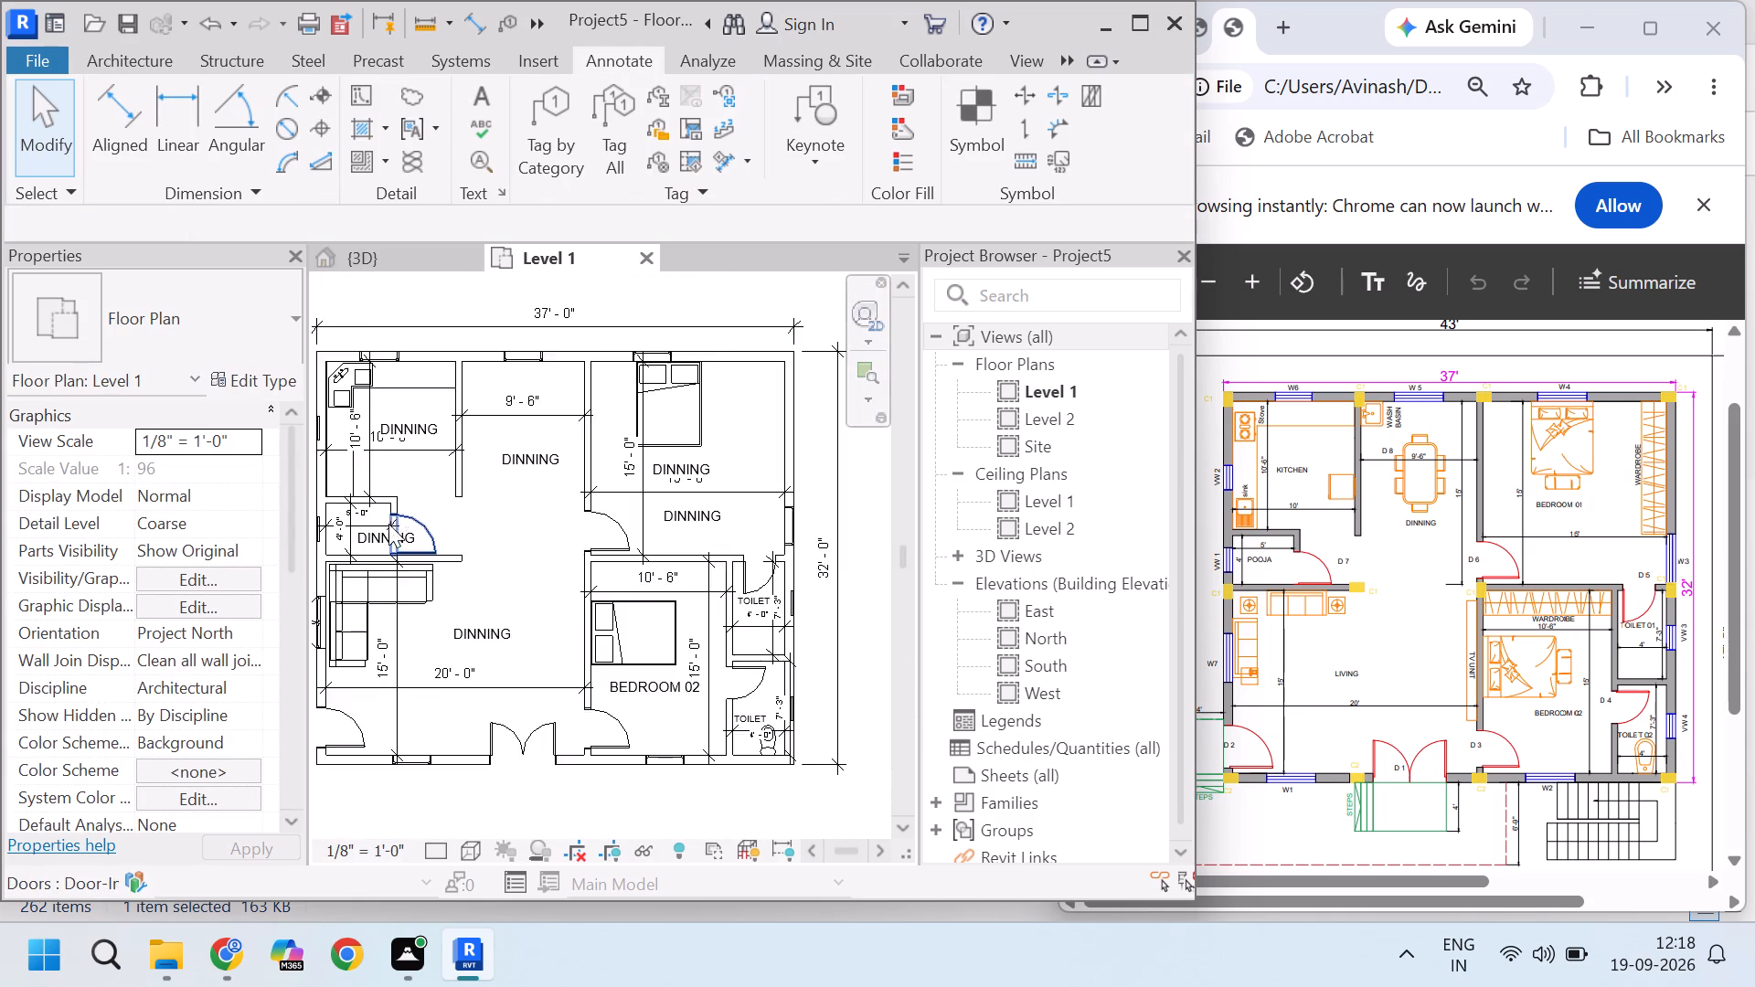
scroll(388, 527, "up", 4)
left_click(371, 542)
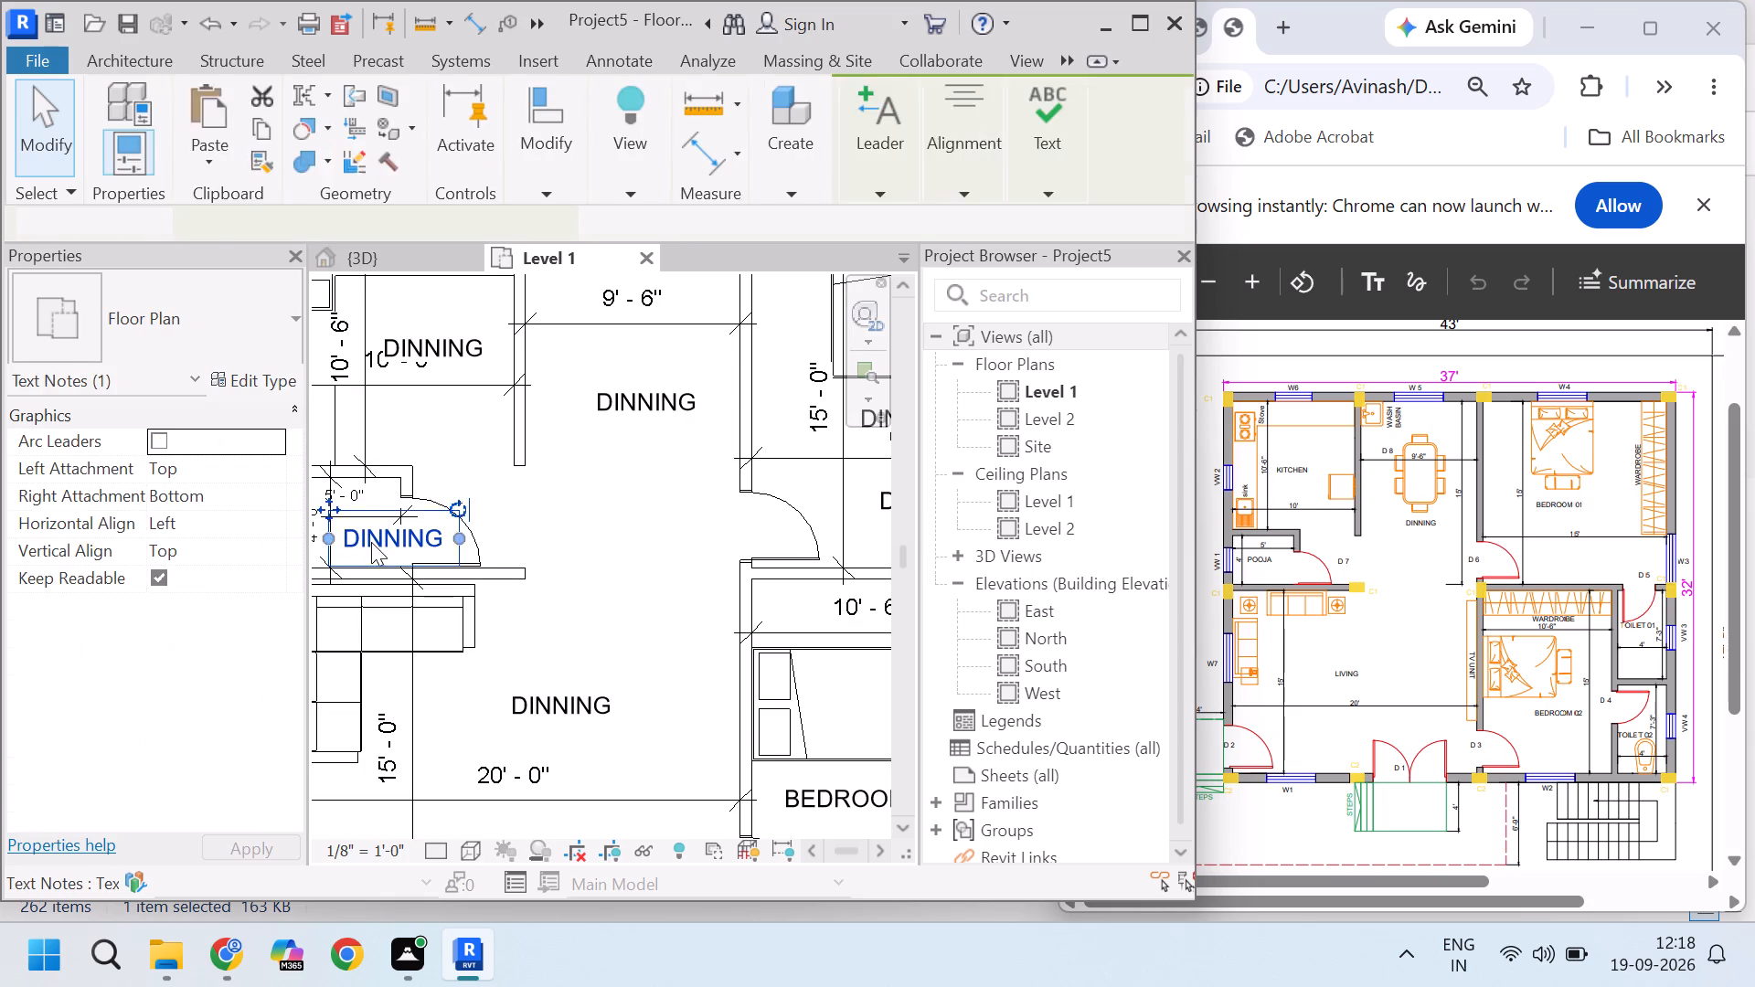
key("Delete")
Copy the upper toilet's TOILET note into the pooja room and position it just below the 5' - 0" dimension text.
scroll(406, 540, "down", 7)
scroll(568, 589, "up", 3)
scroll(691, 599, "up", 4)
left_click(680, 565)
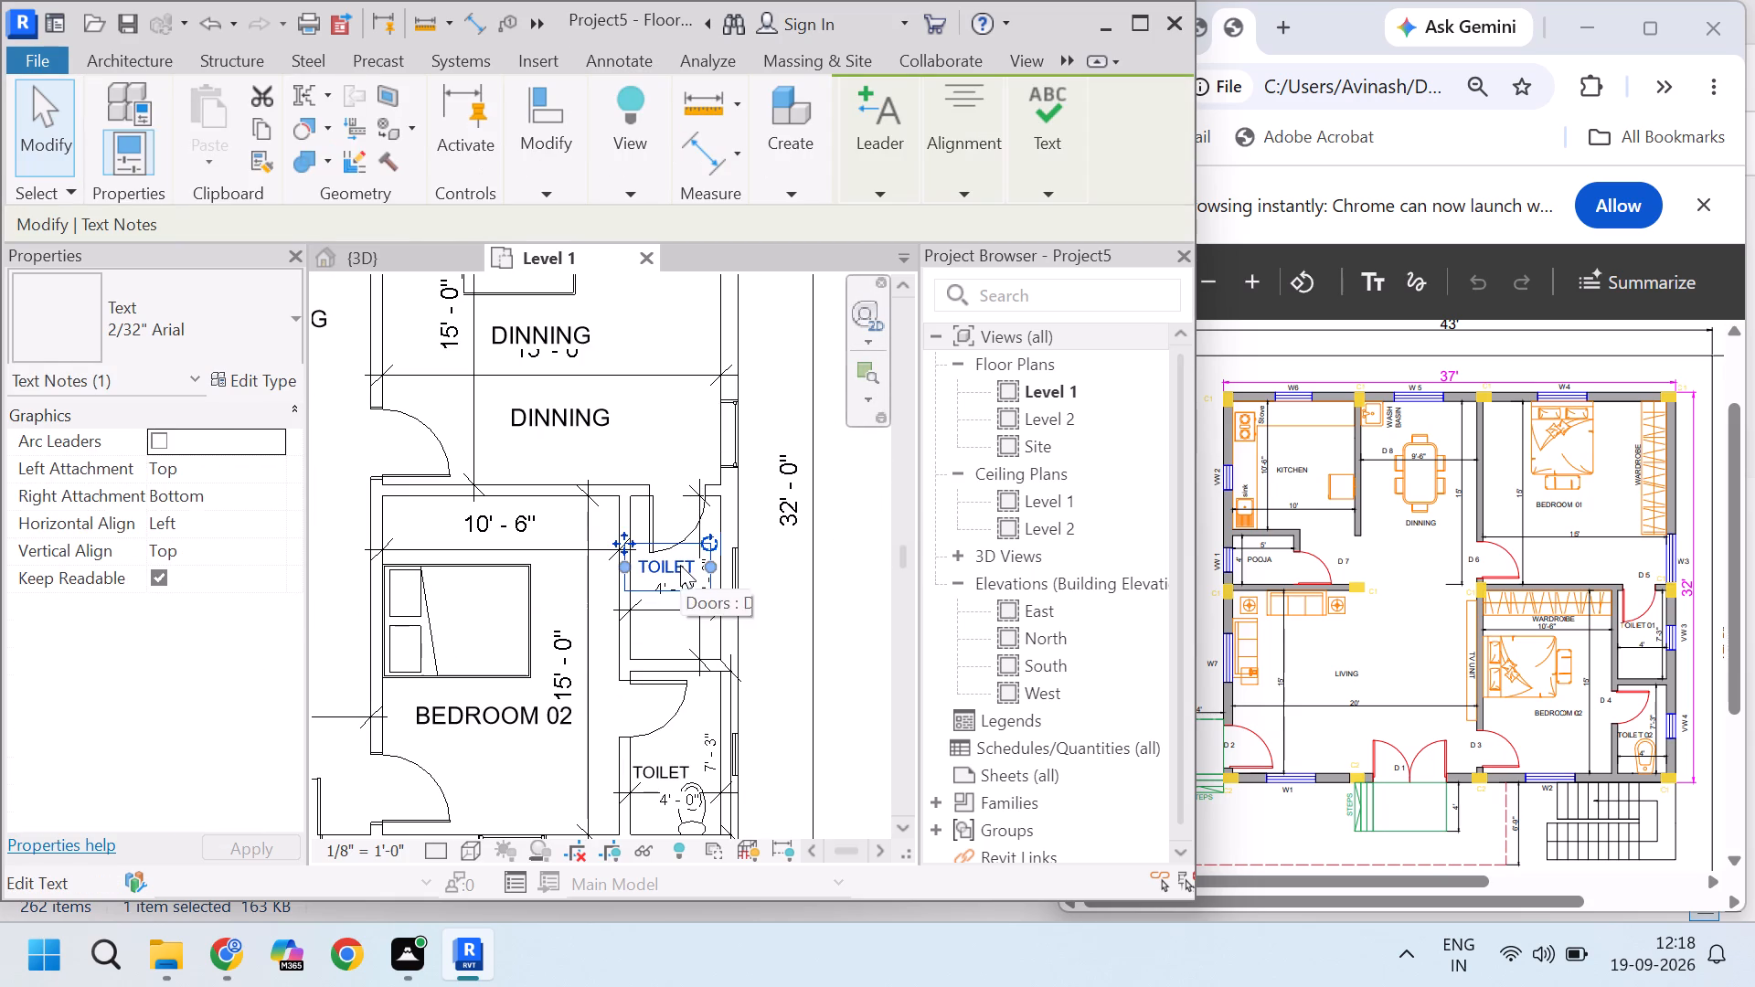
key("ctrl+c")
scroll(710, 588, "down", 7)
scroll(420, 525, "up", 5)
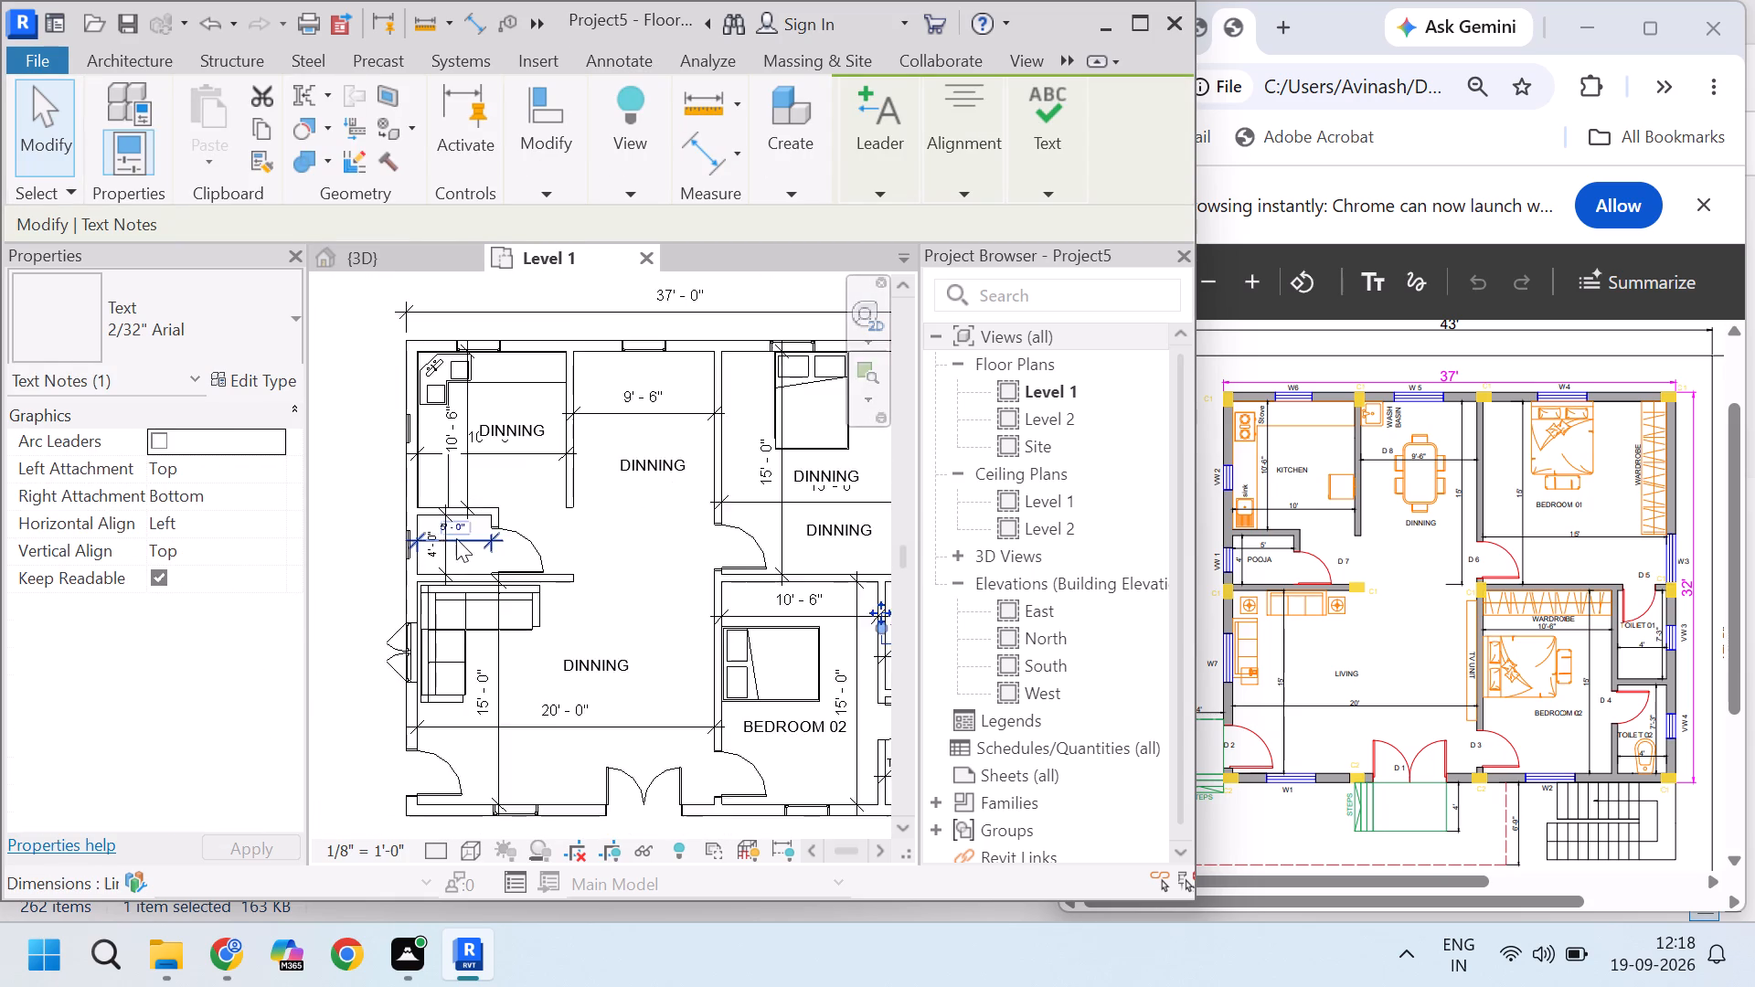
scroll(456, 538, "up", 4)
key("ctrl+v")
scroll(473, 550, "up", 6)
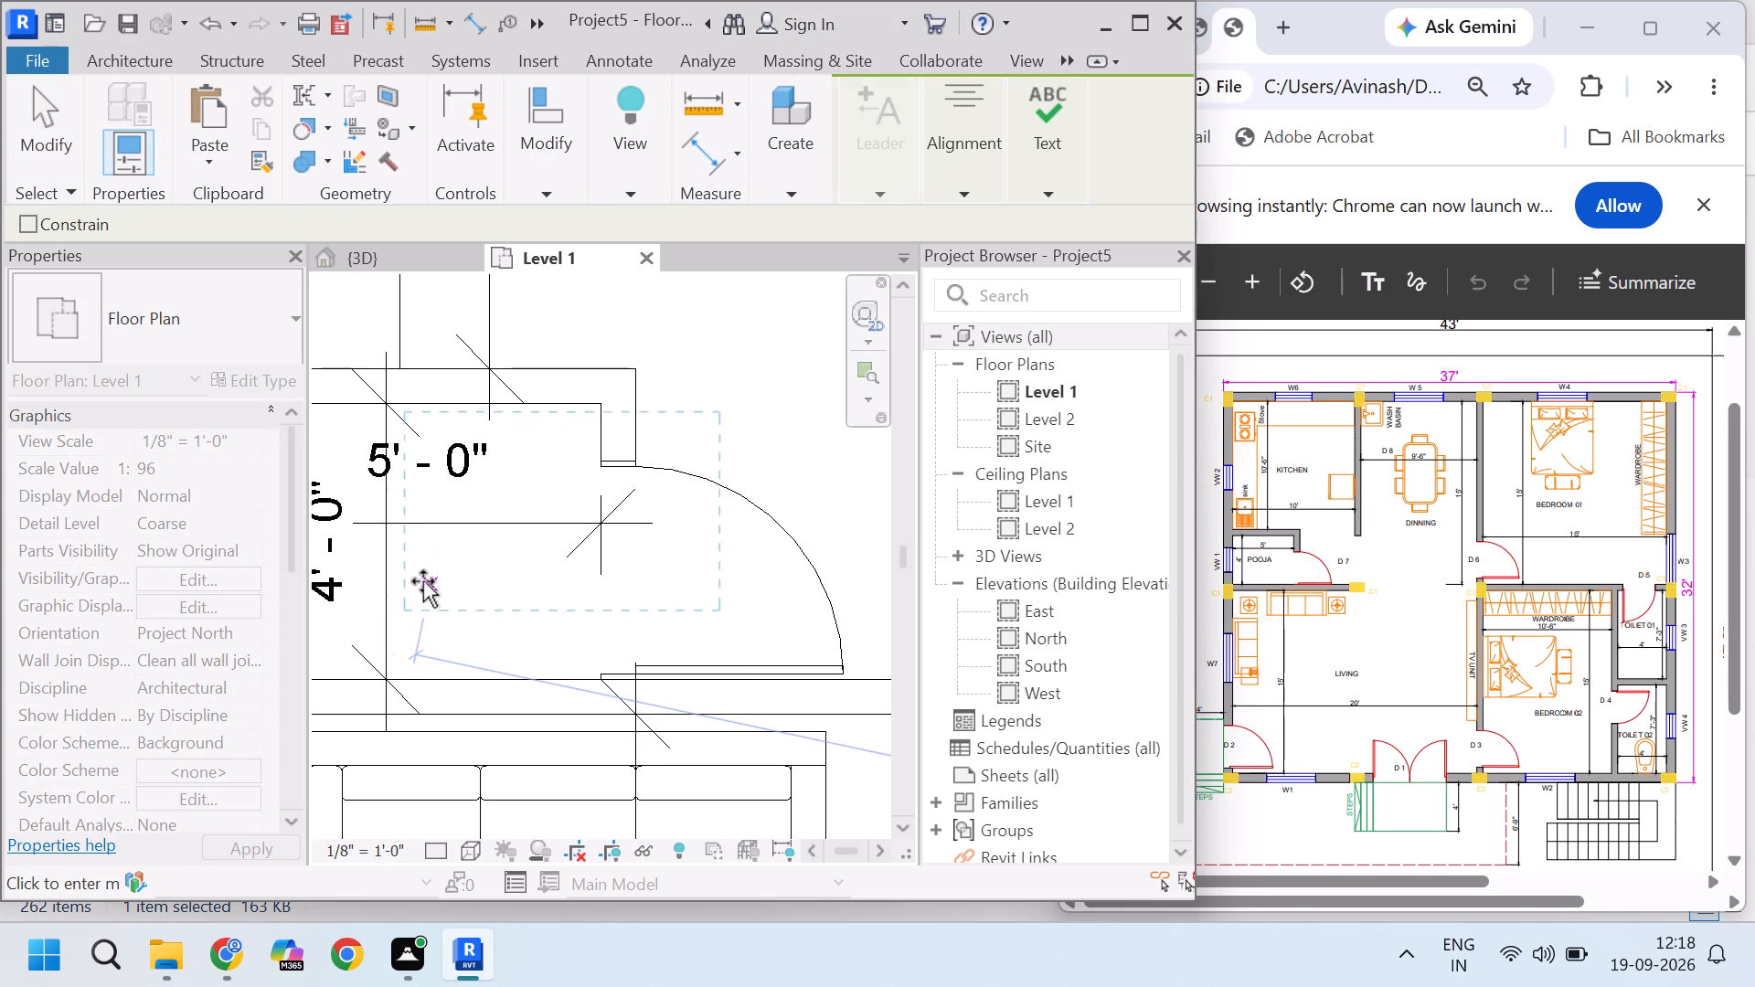
scroll(435, 585, "down", 4)
left_click(399, 586)
scroll(472, 544, "up", 3)
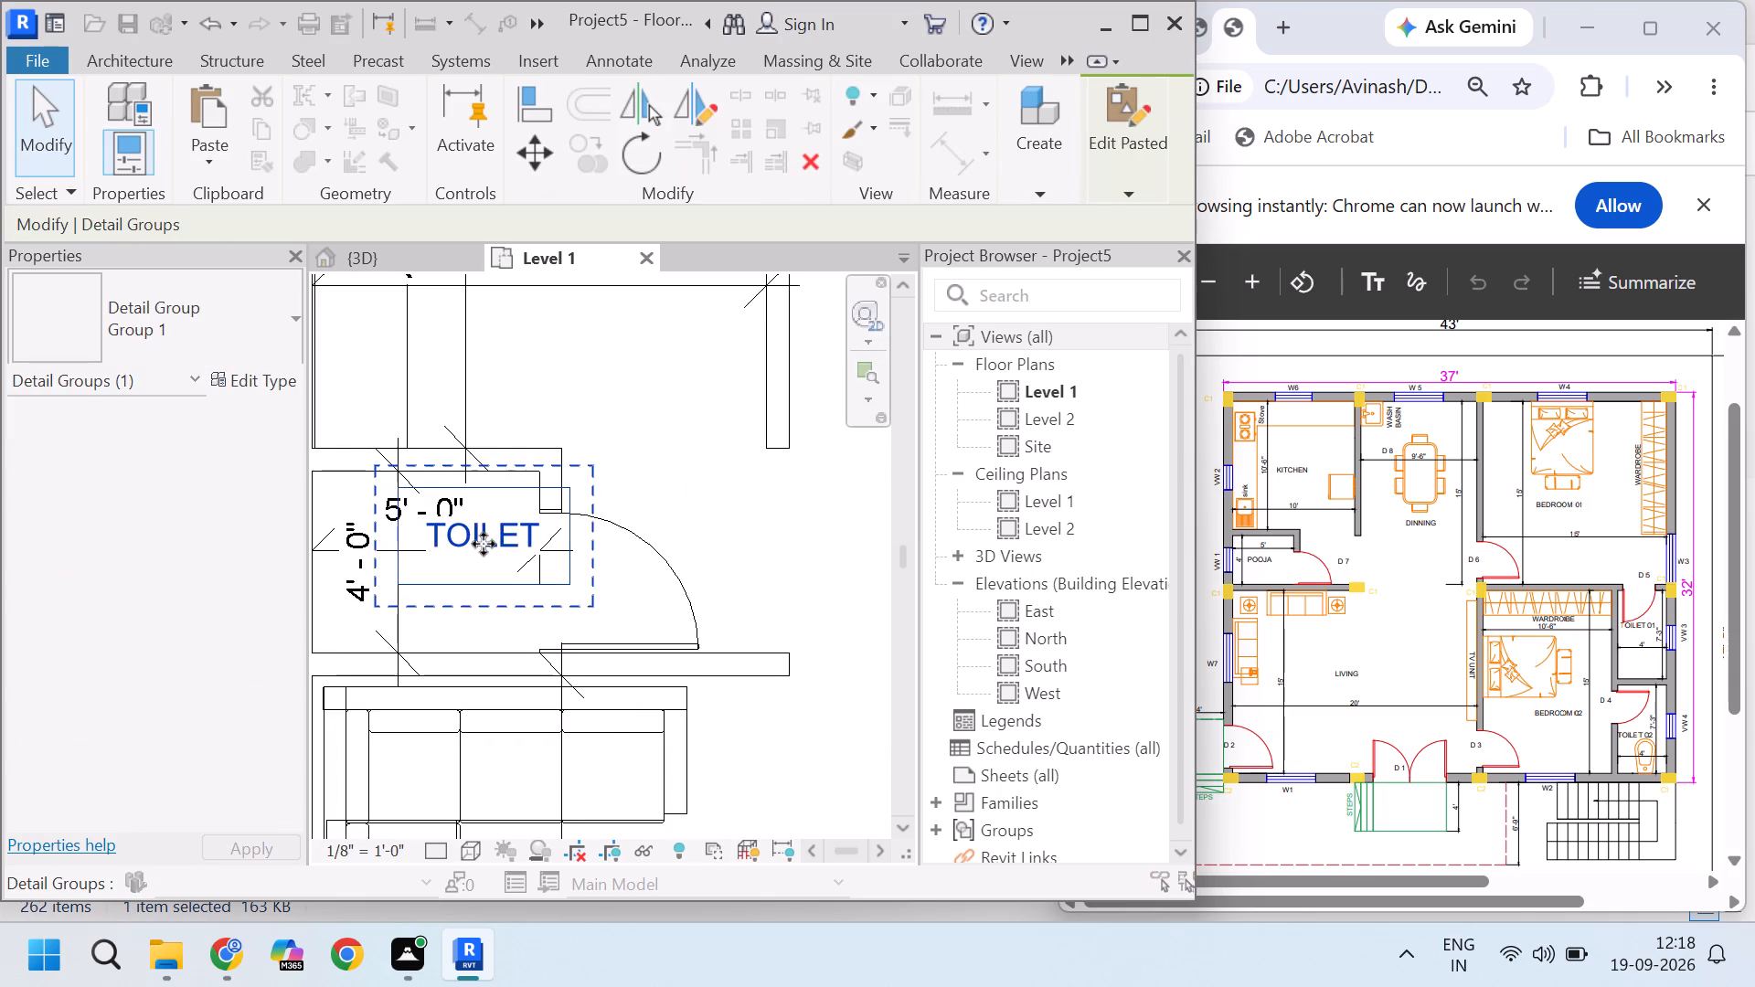
left_click_drag(485, 543, 452, 594)
key("Escape")
key("Escape")
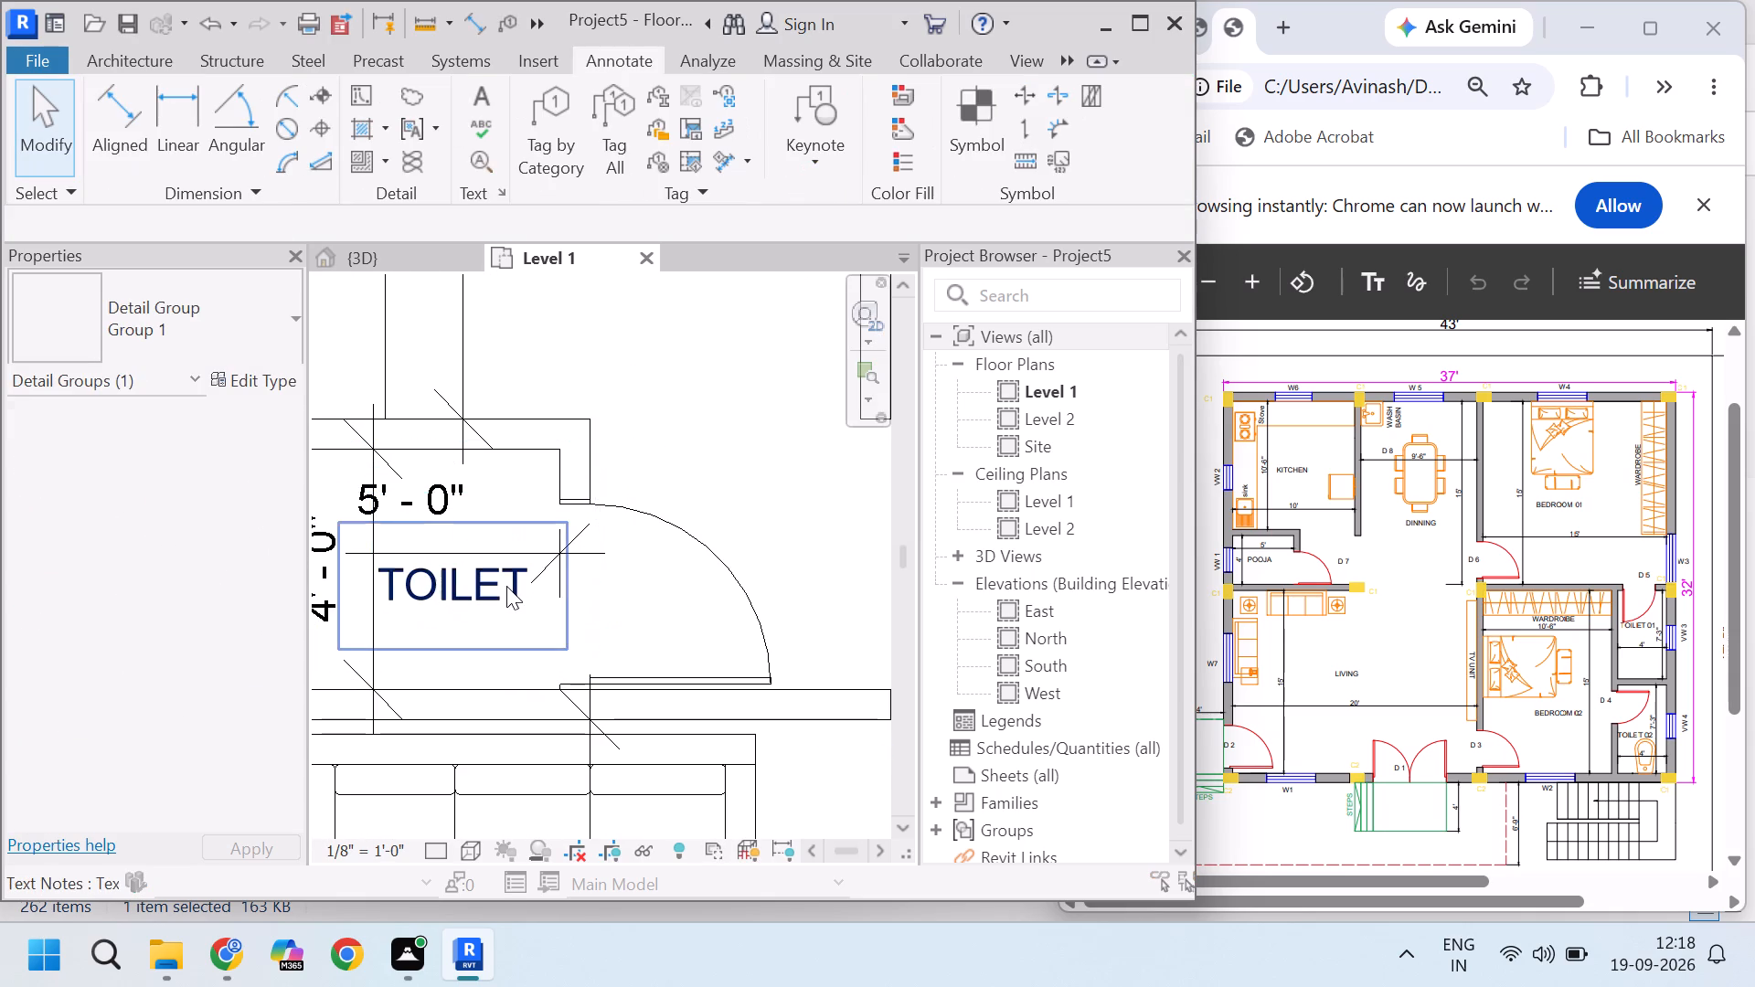
Change the copied TOILET note in the pooja room to read POOJA.
double_click(505, 582)
left_click_drag(528, 579, 435, 581)
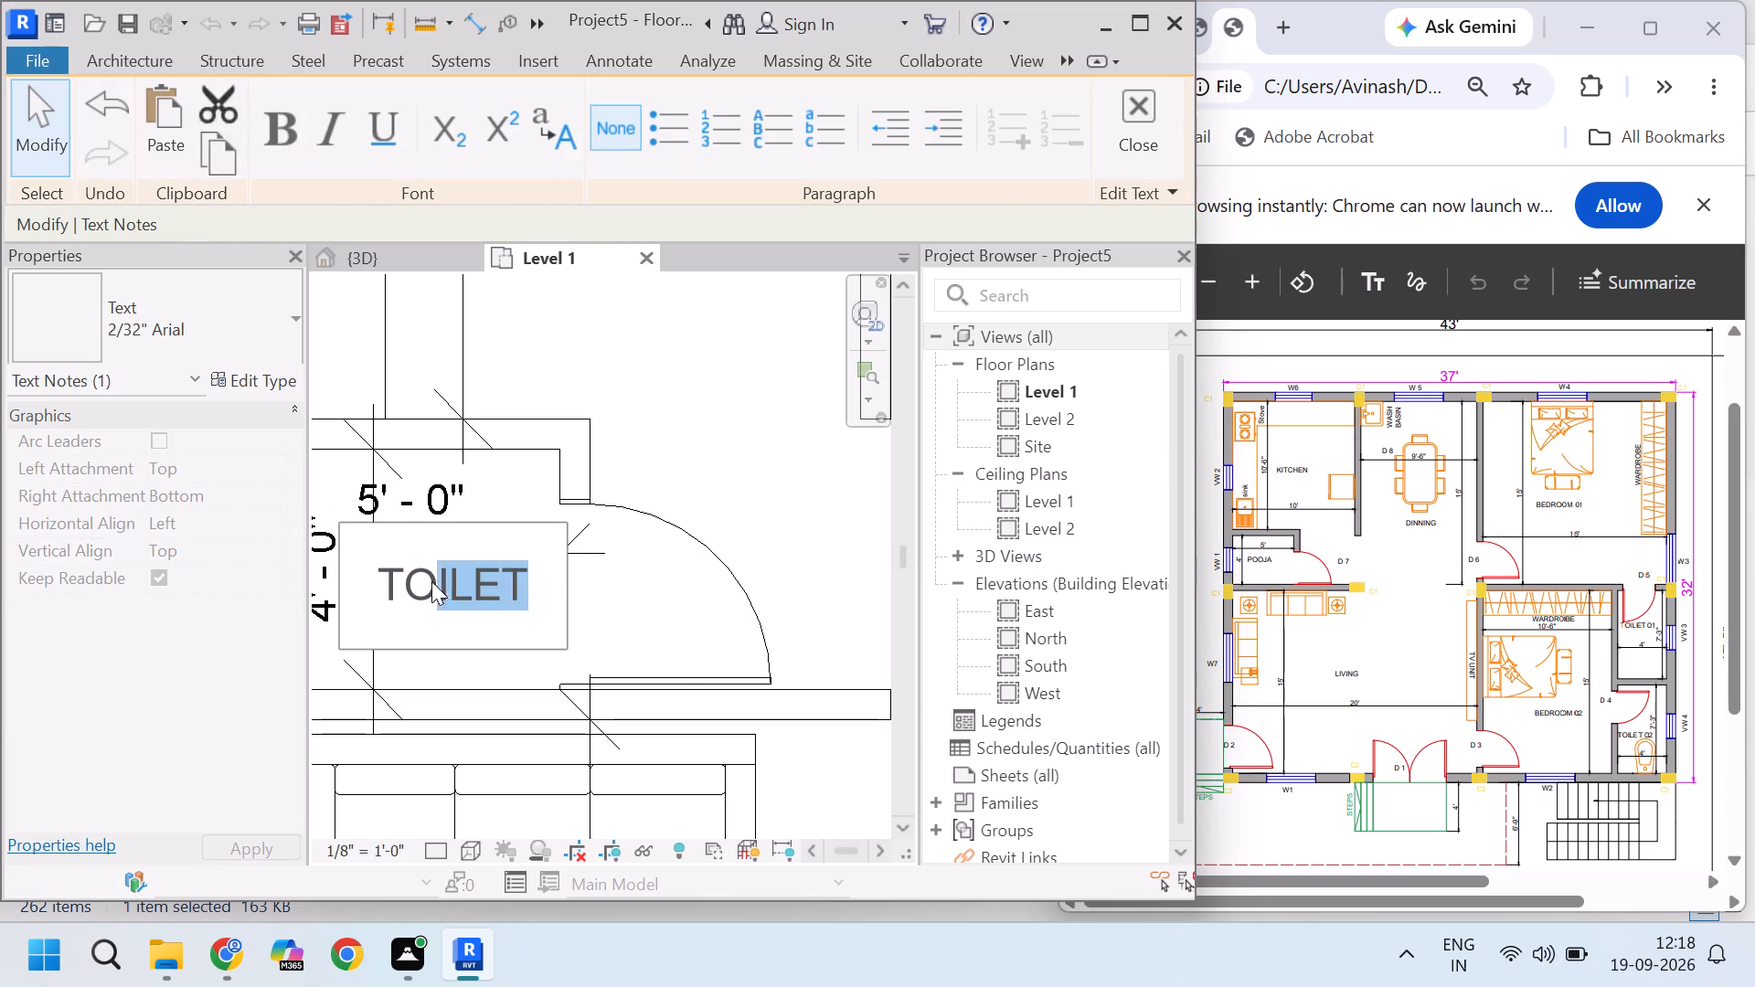
left_click(433, 581)
left_click_drag(544, 580, 367, 585)
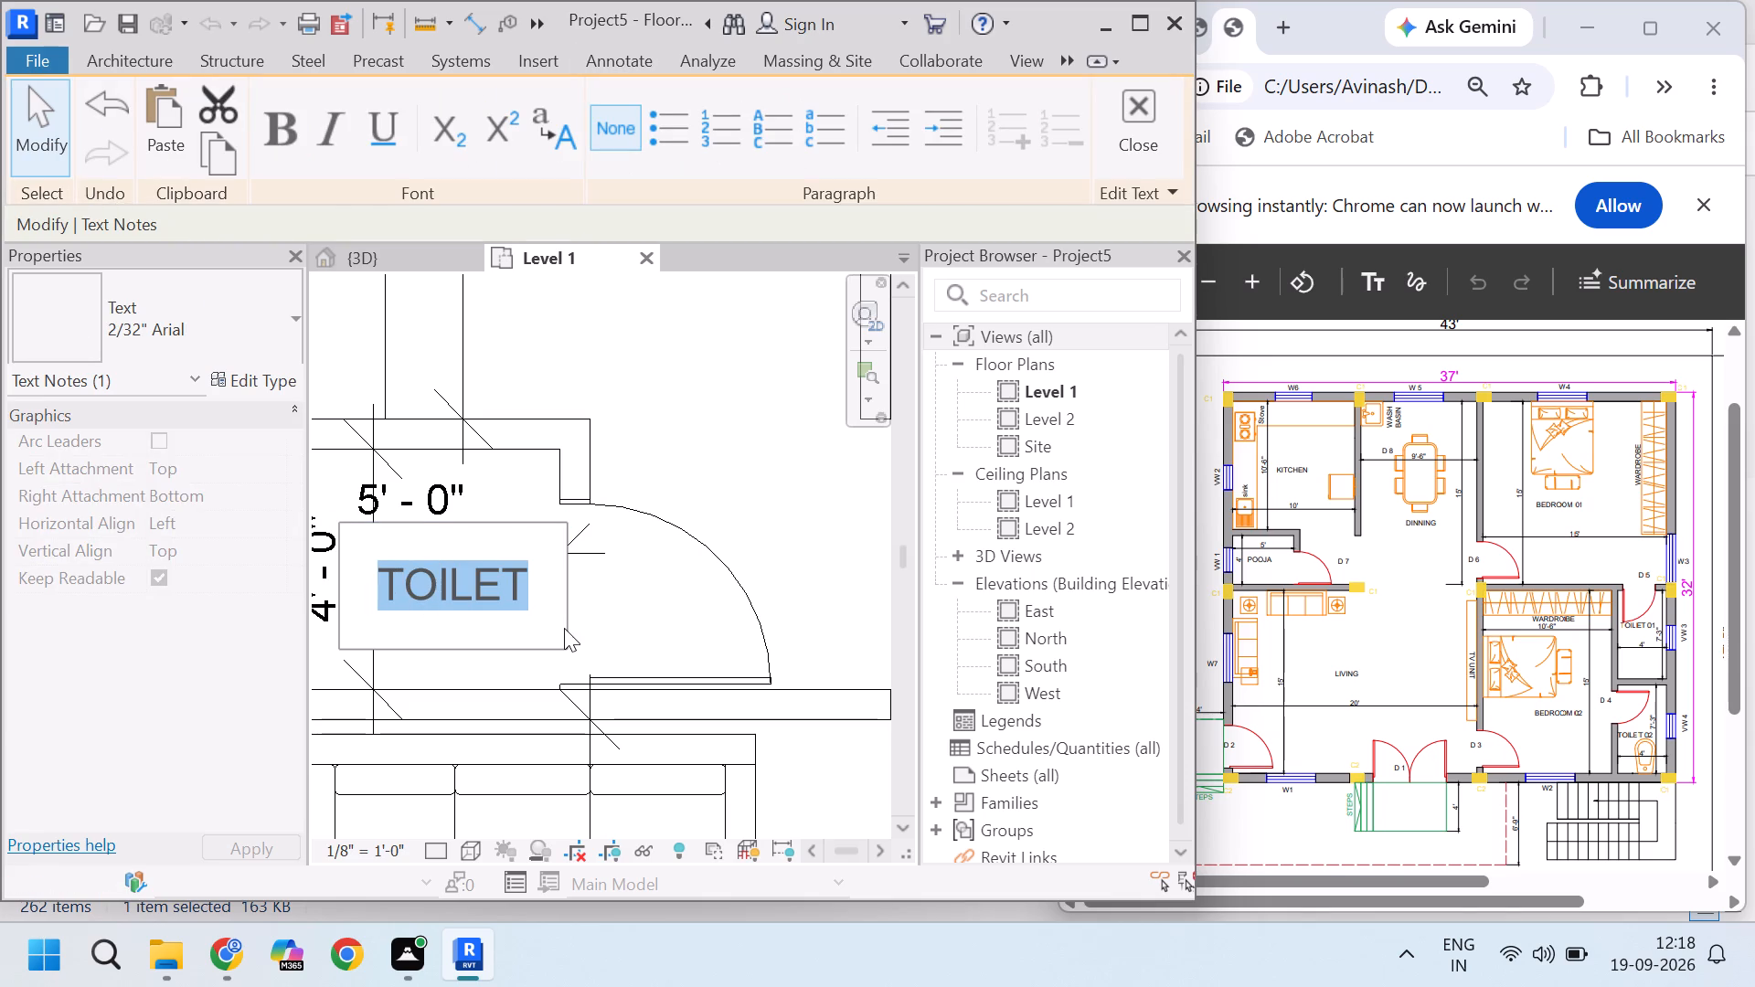
type("POOJ")
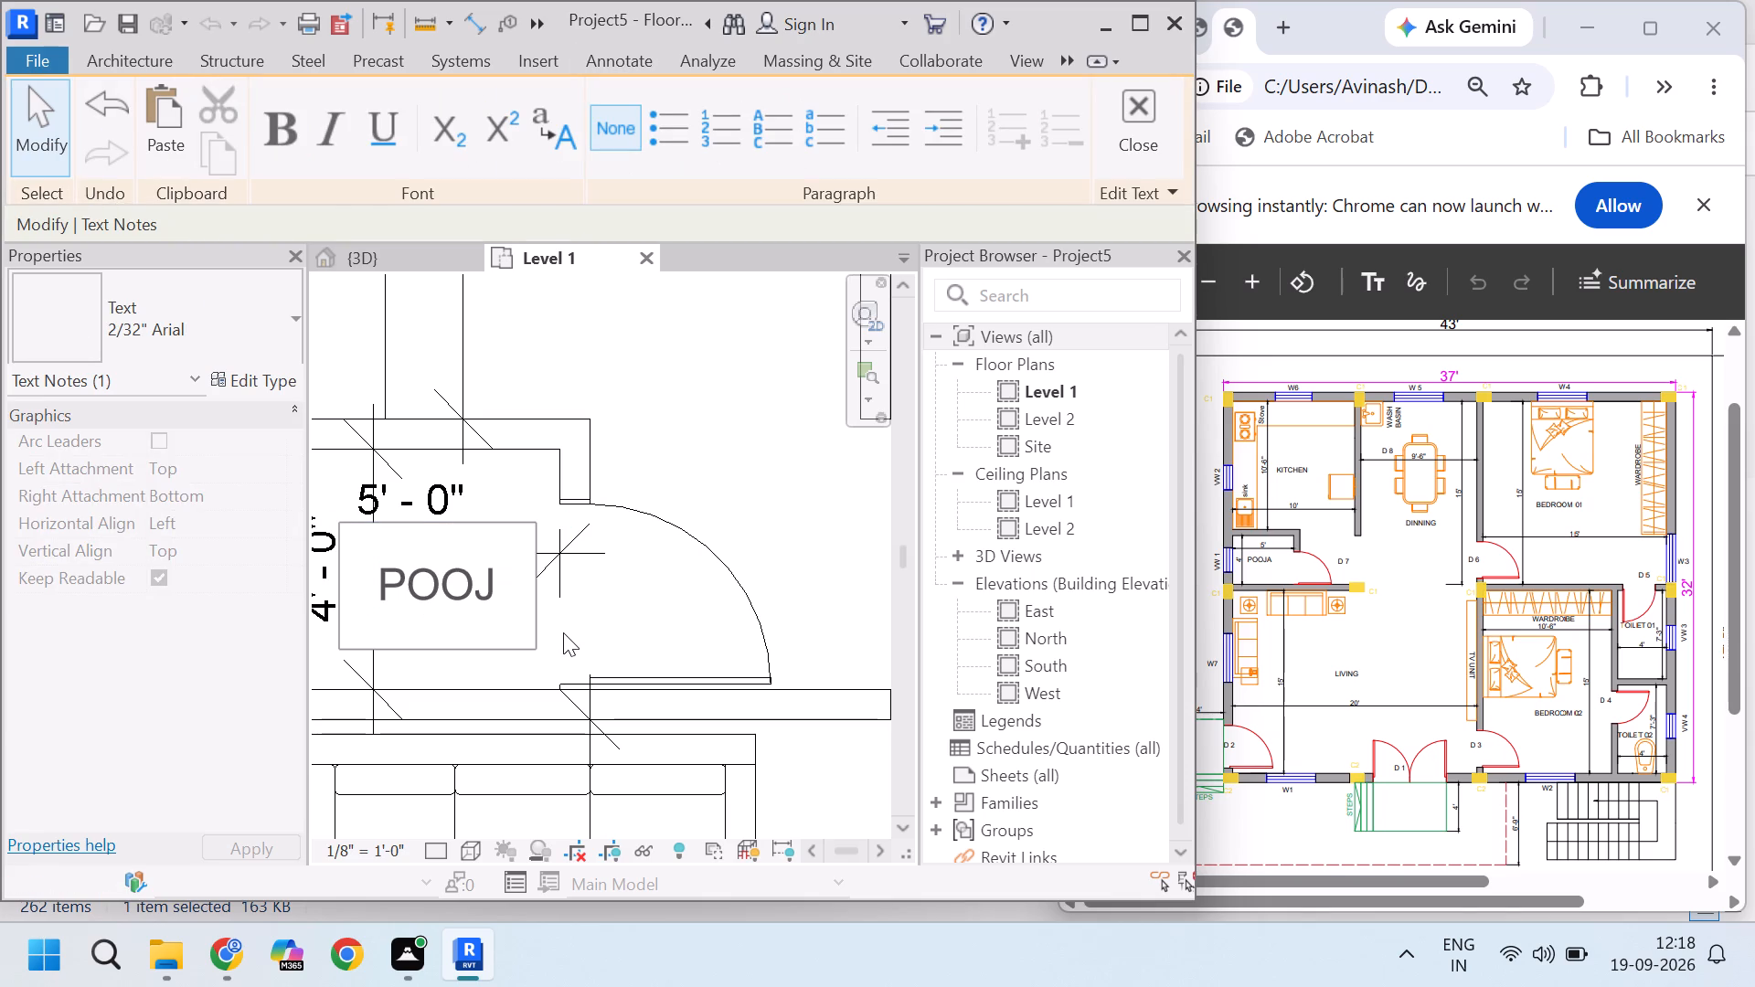
key("a")
left_click(809, 479)
key("Escape")
key("Escape")
key("Escape")
scroll(664, 587, "down", 3)
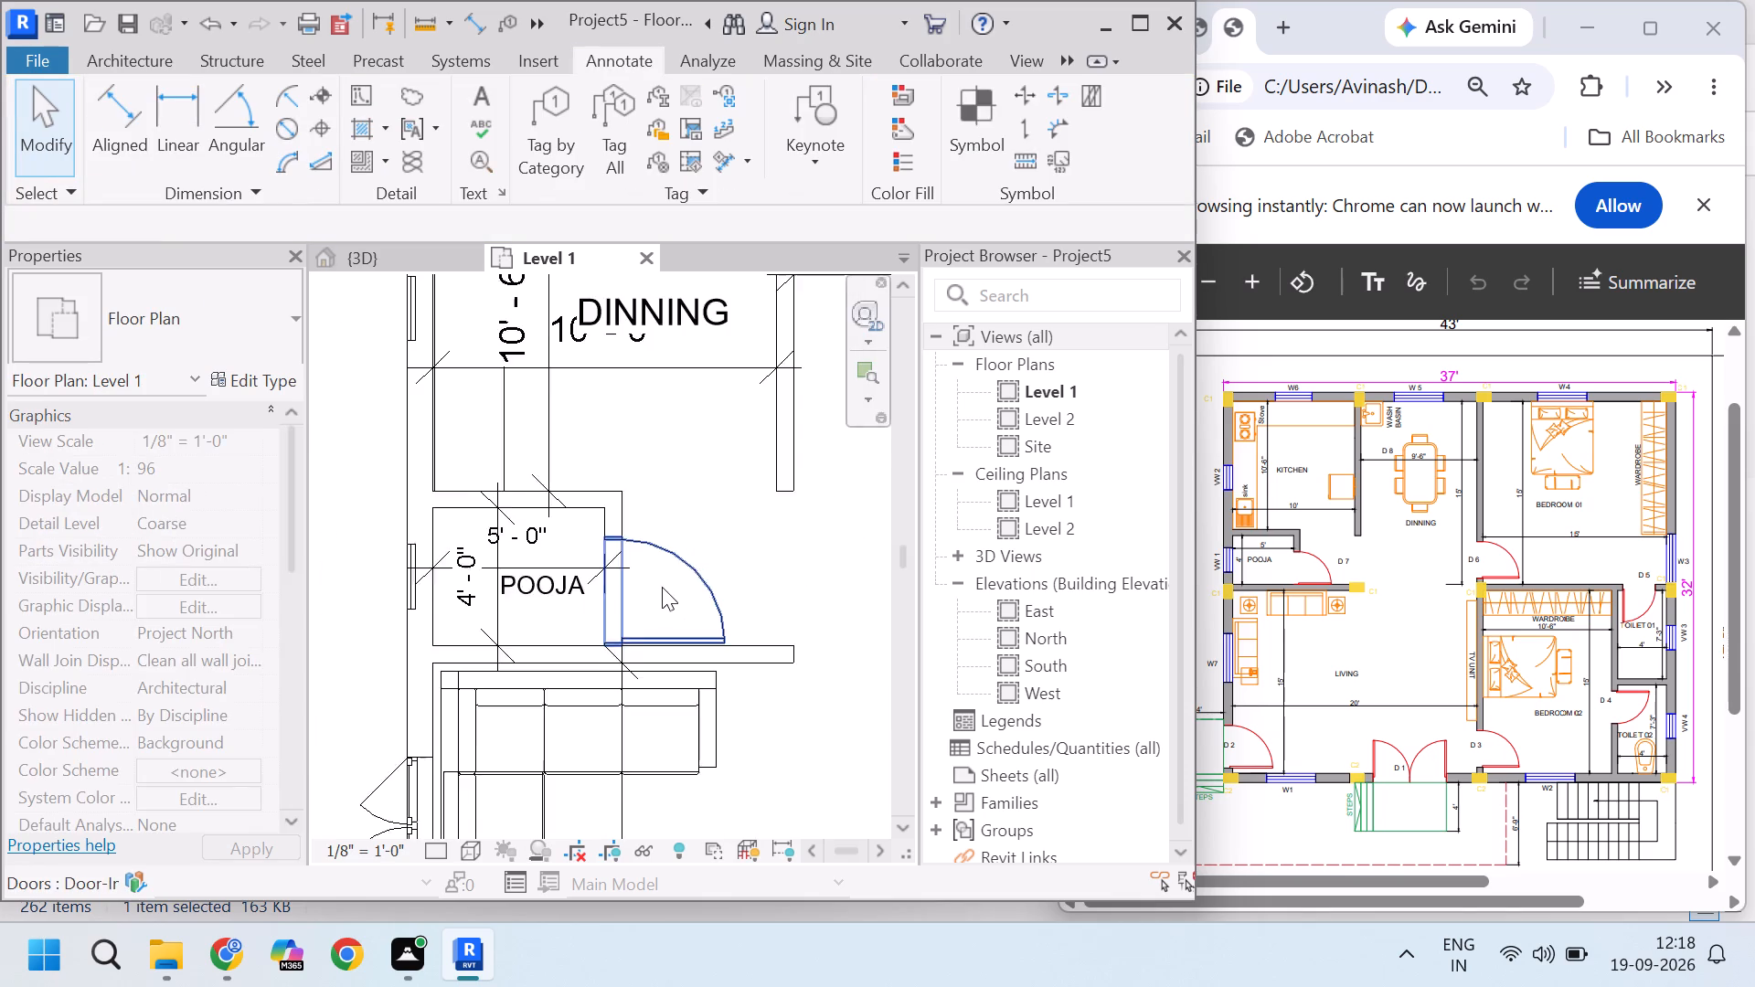
scroll(662, 587, "down", 4)
key("Escape")
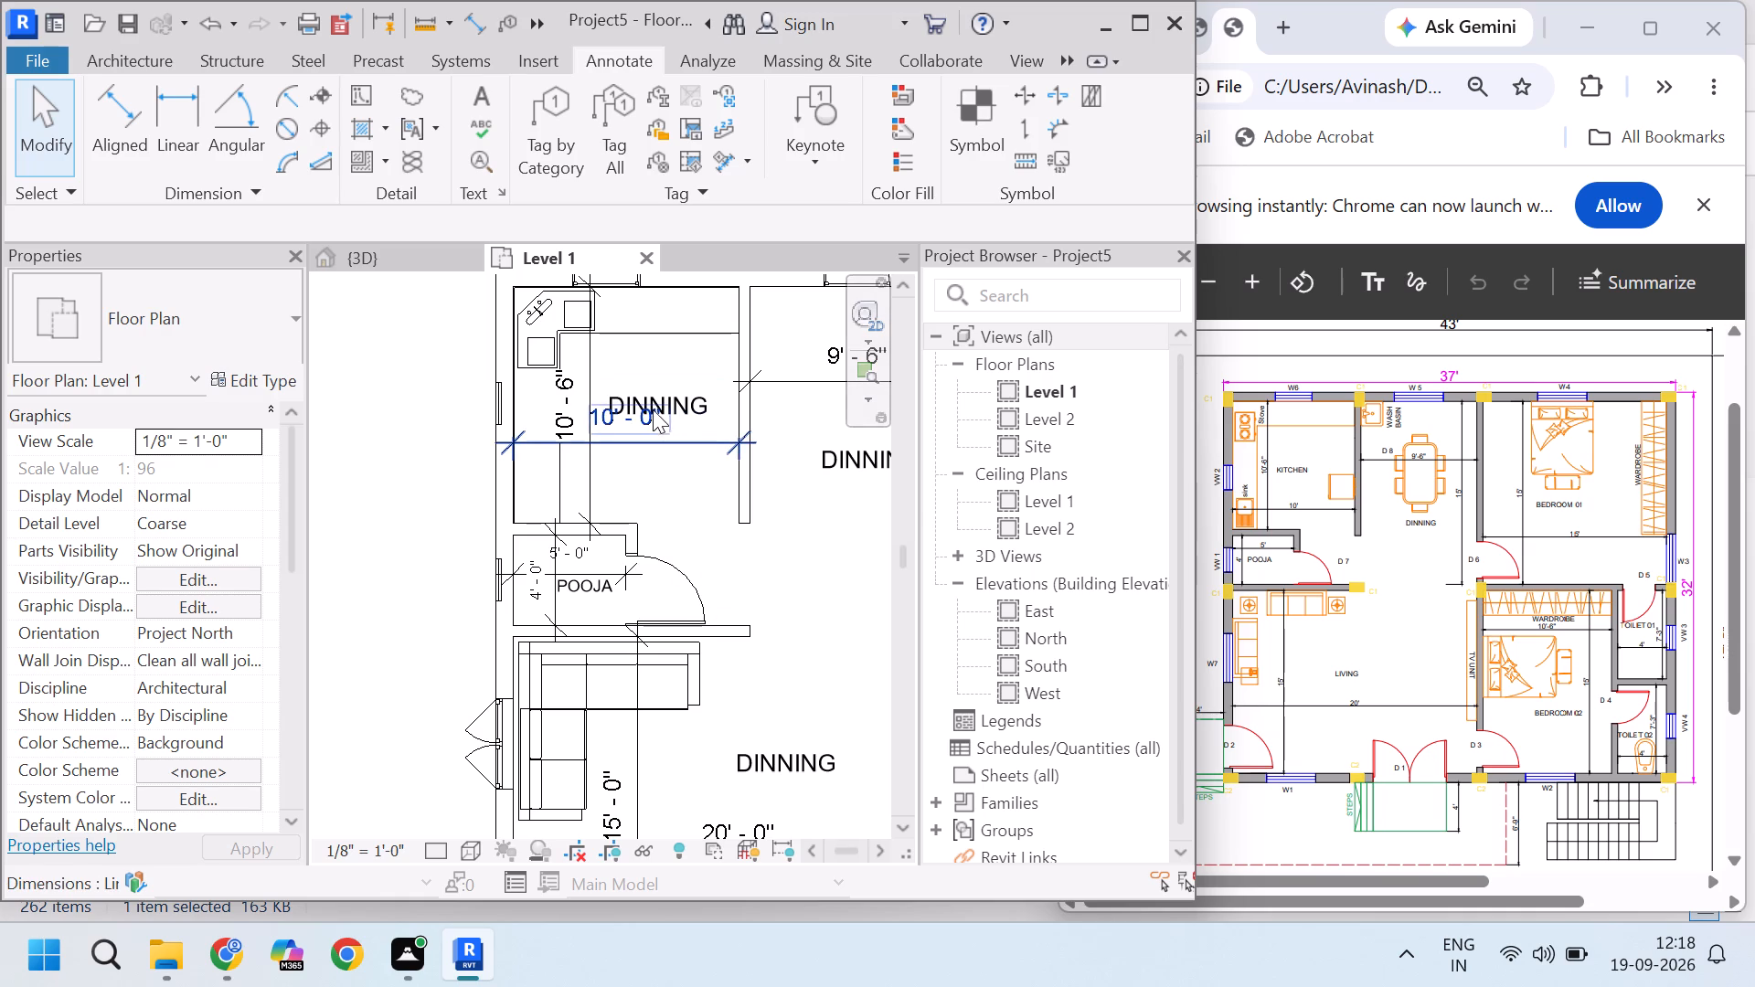
Move the kitchen's 10' - 0" dimension down near the kitchen's lower wall, clear of the DINNING note.
scroll(678, 405, "up", 2)
left_click(695, 403)
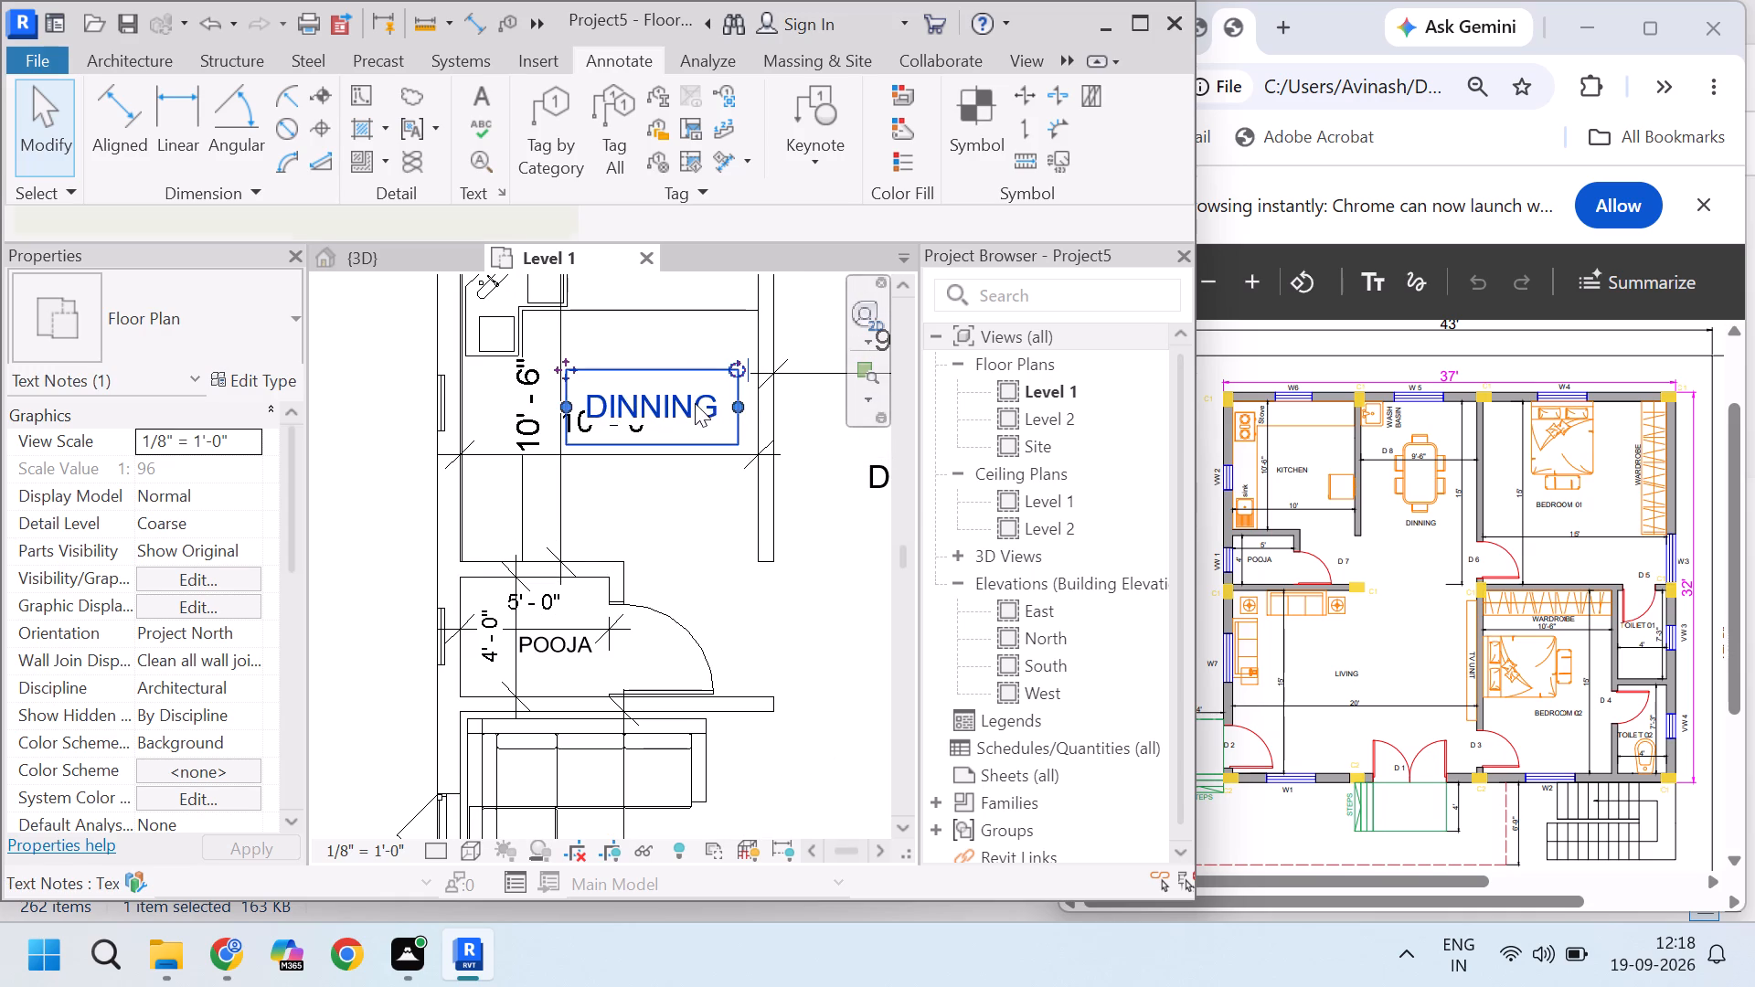
scroll(601, 463, "up", 3)
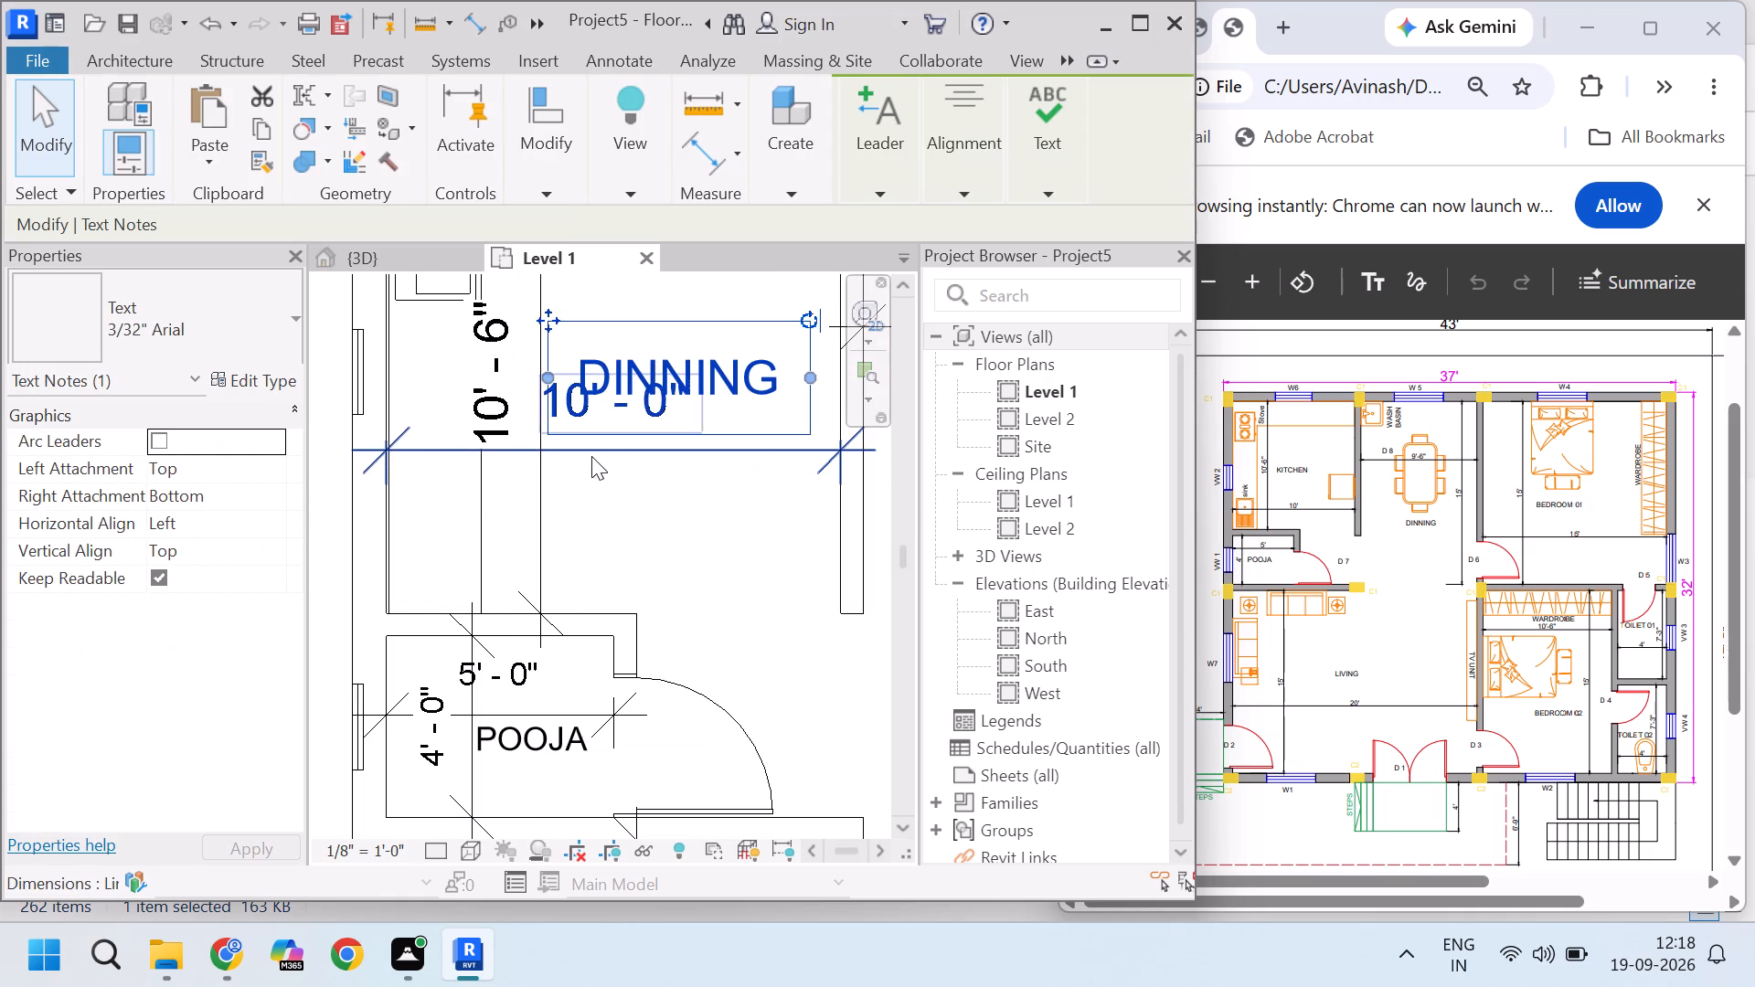
left_click(652, 515)
left_click(658, 451)
scroll(654, 500, "down", 2)
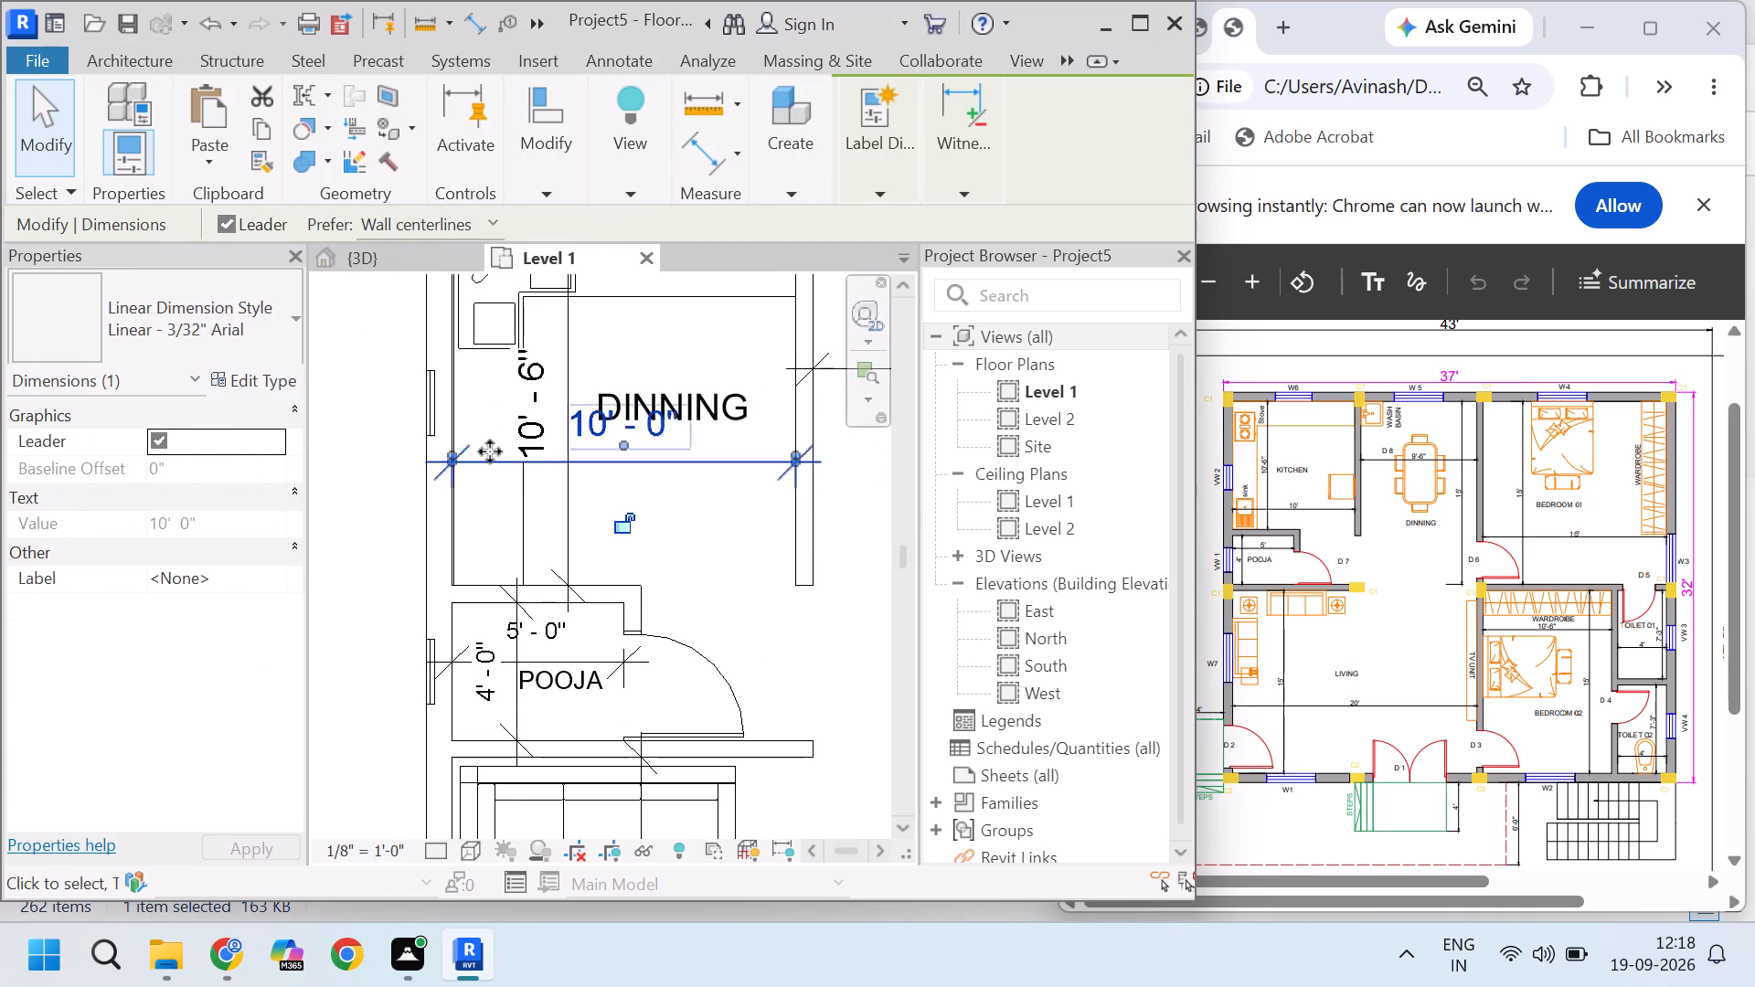
scroll(463, 442, "up", 2)
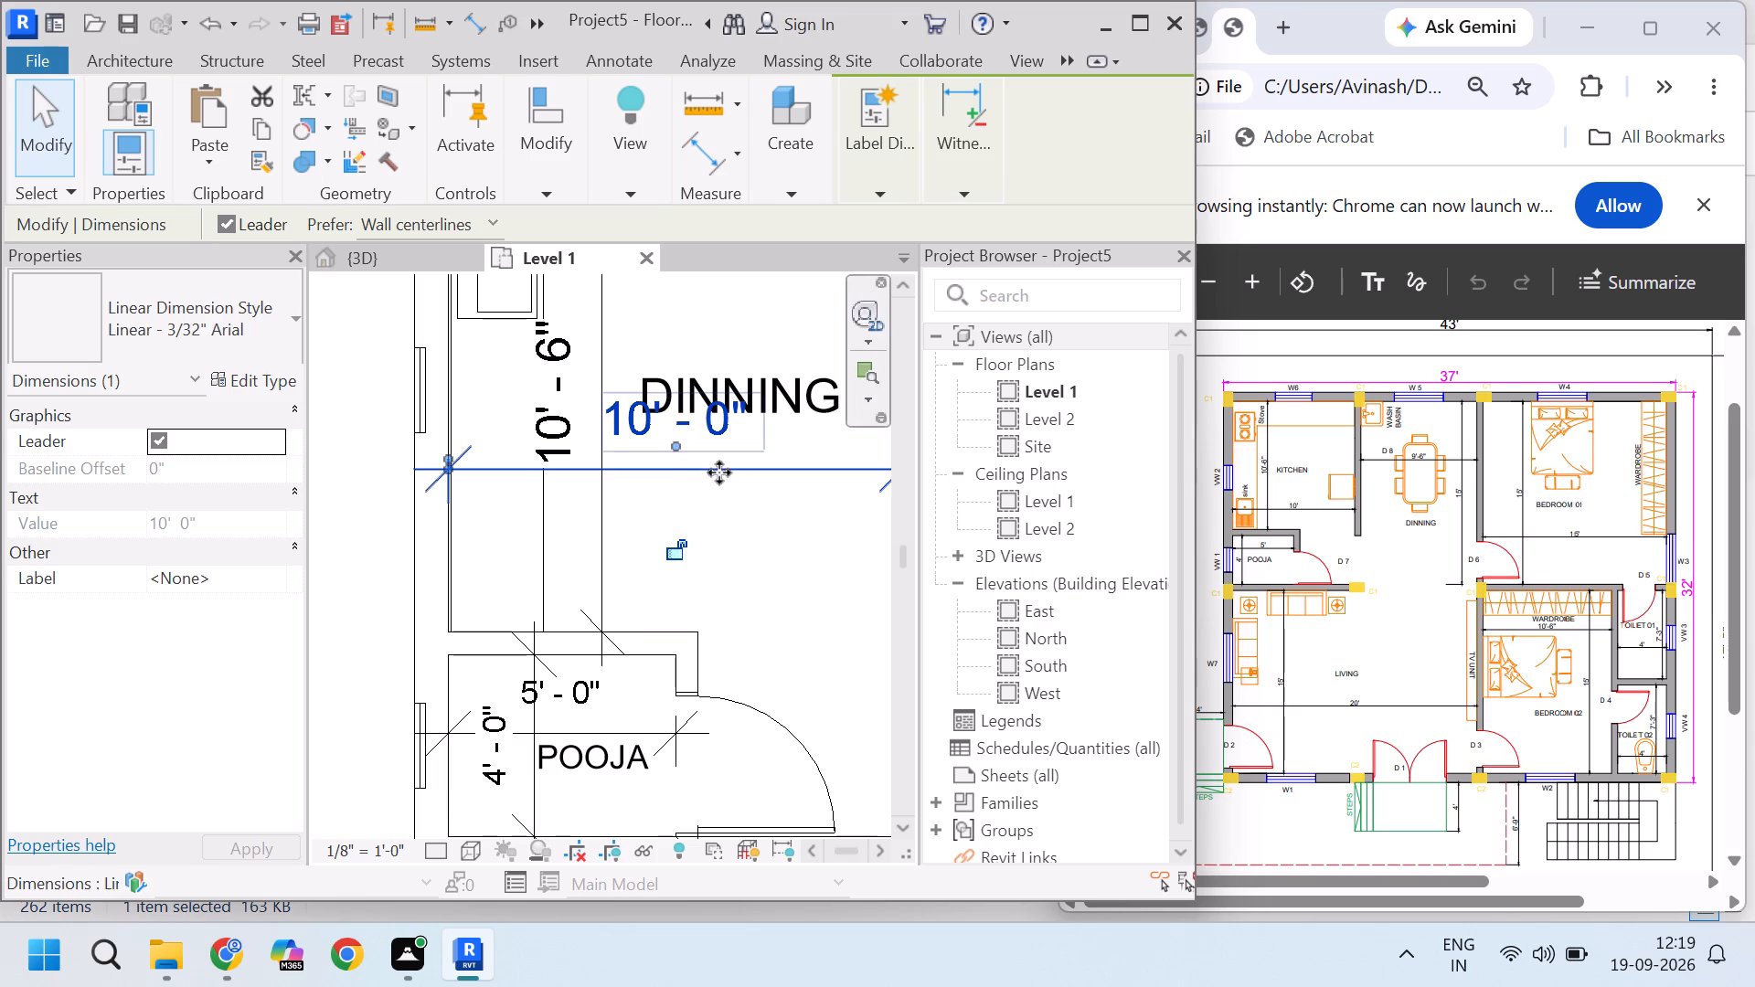
left_click_drag(719, 472, 722, 585)
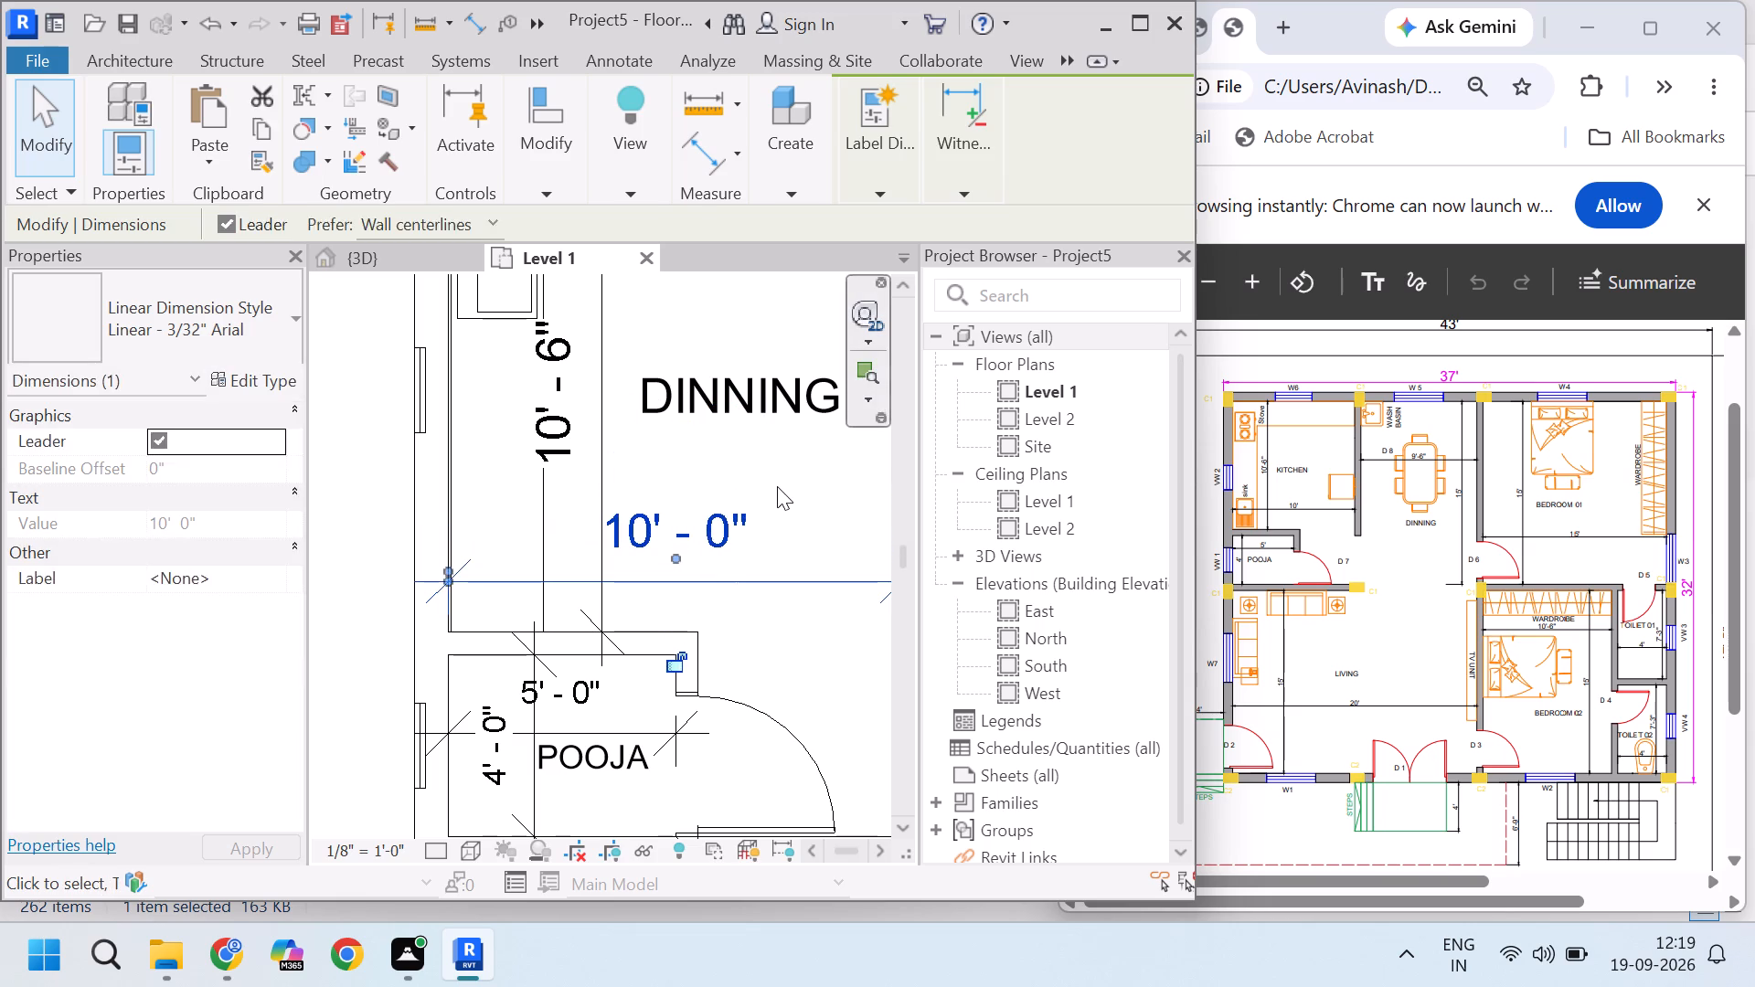
left_click(783, 482)
Change the DINNING note in the kitchen to read KITCHEN.
scroll(654, 472, "down", 3)
double_click(713, 431)
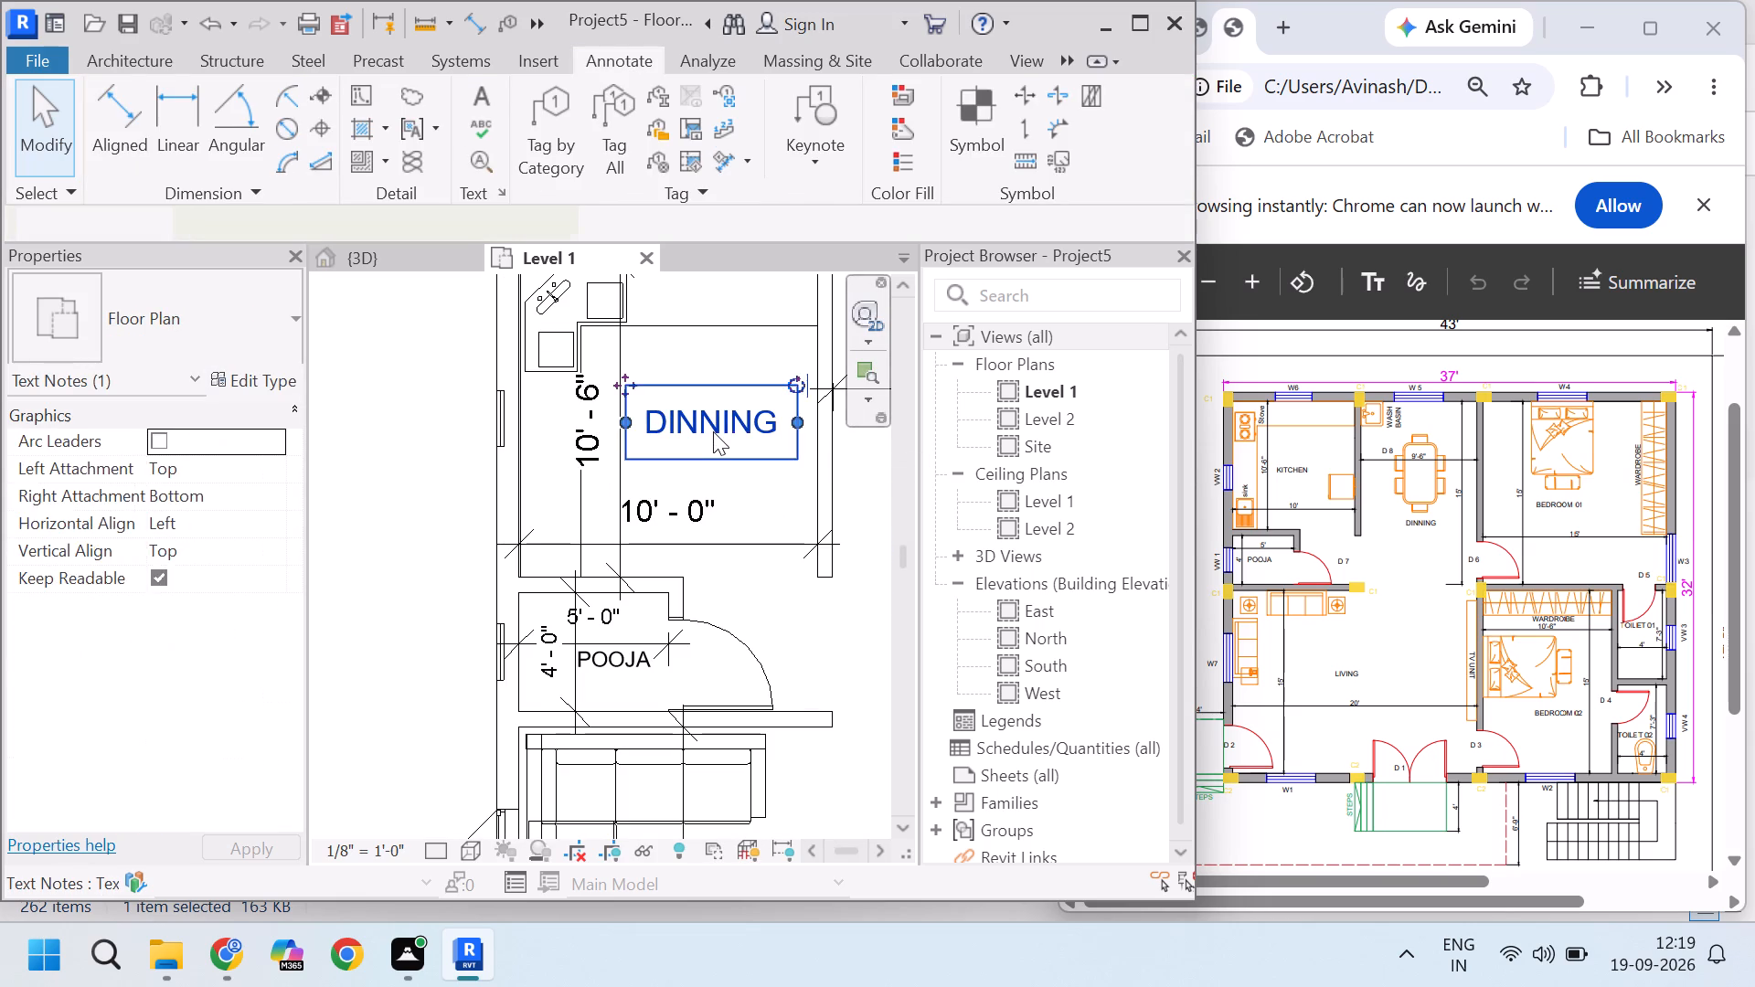
triple_click(763, 416)
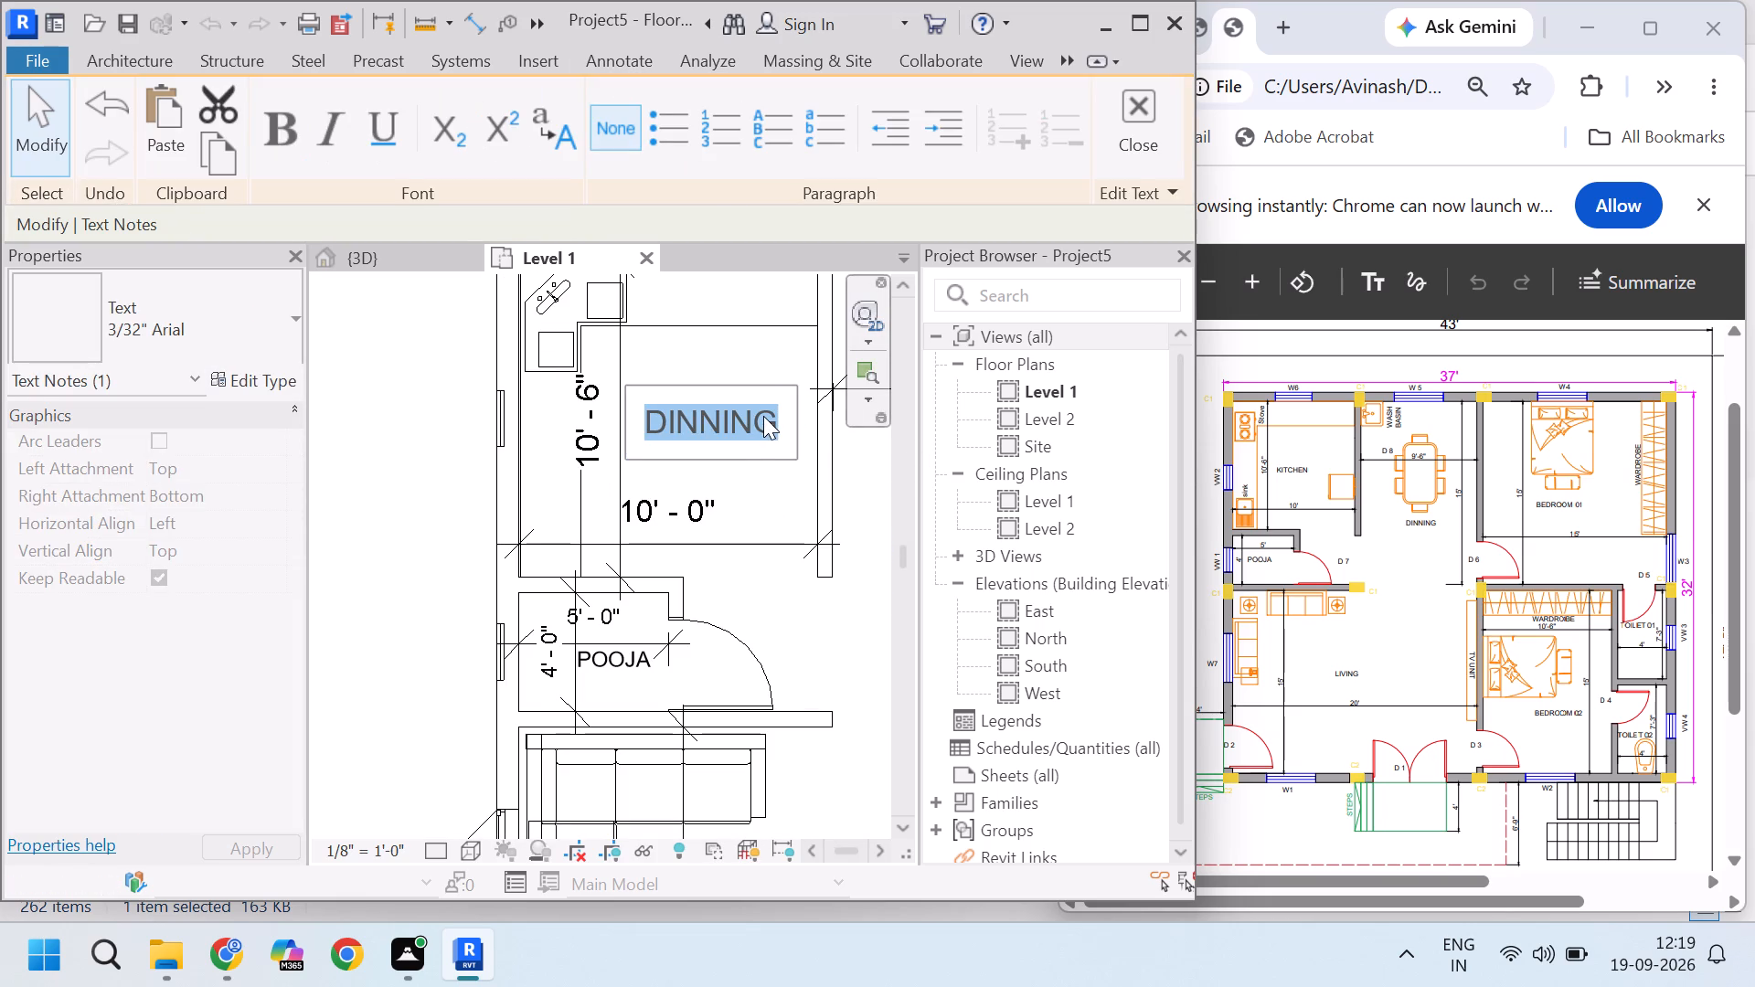
type("KITCHEN")
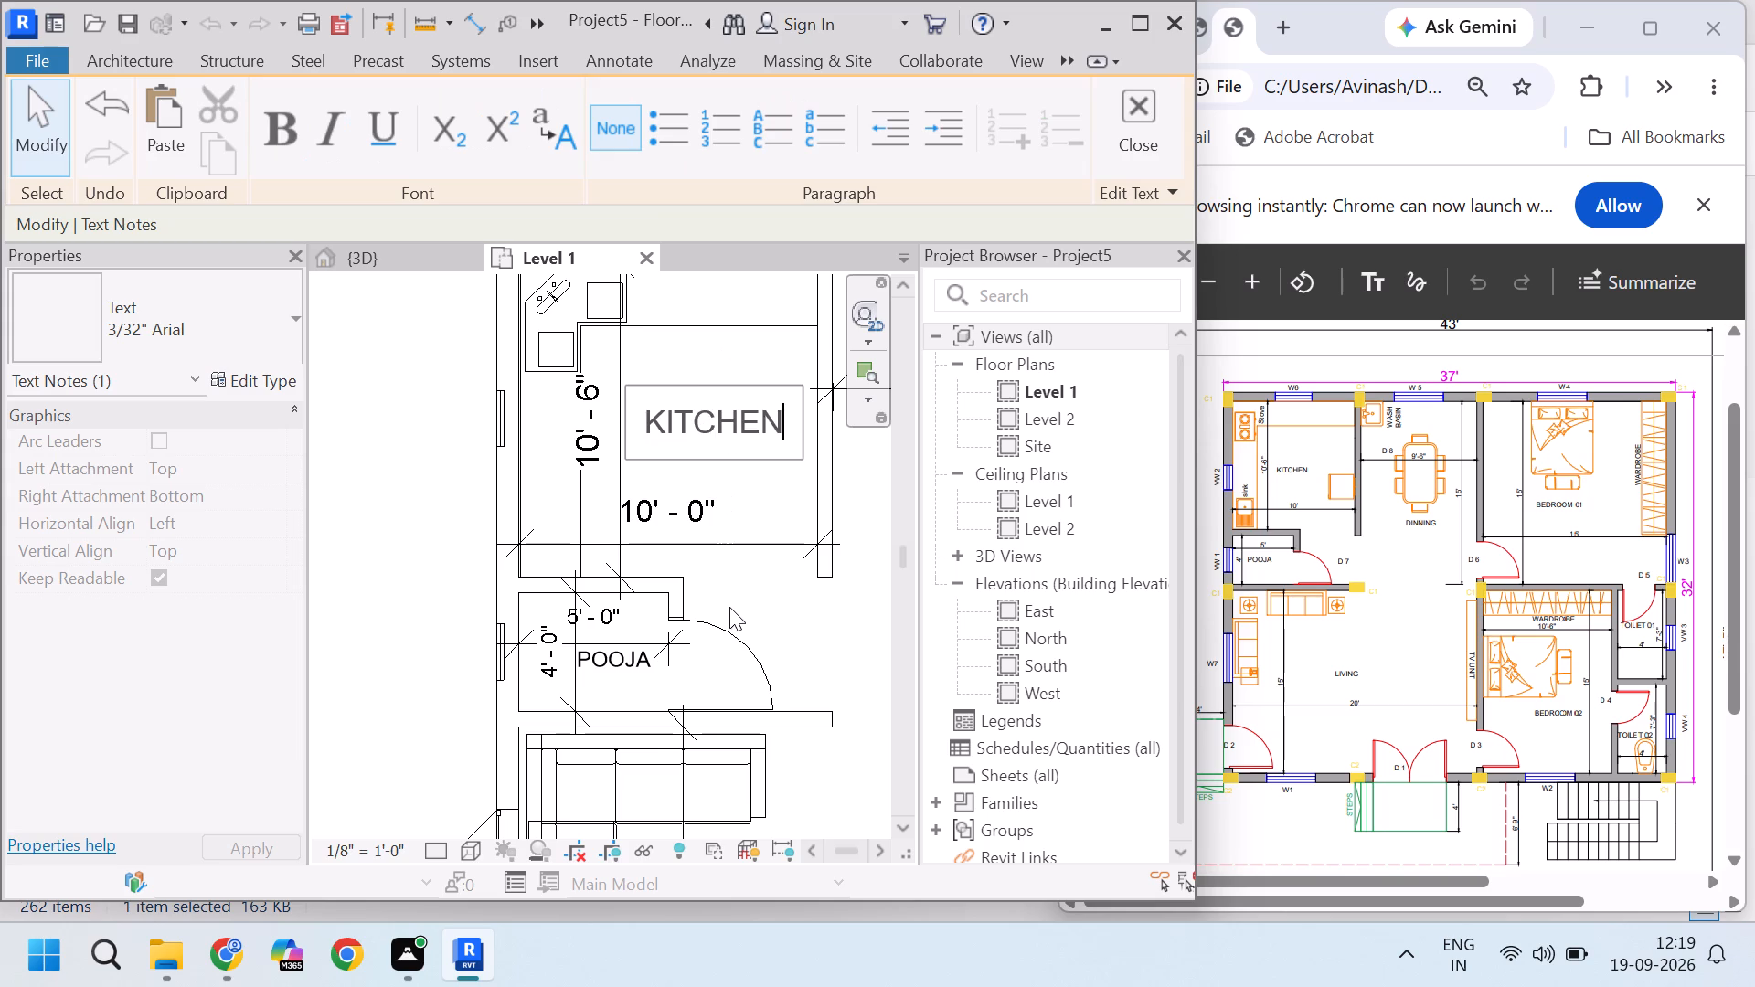
left_click(729, 606)
key("Escape")
key("Escape")
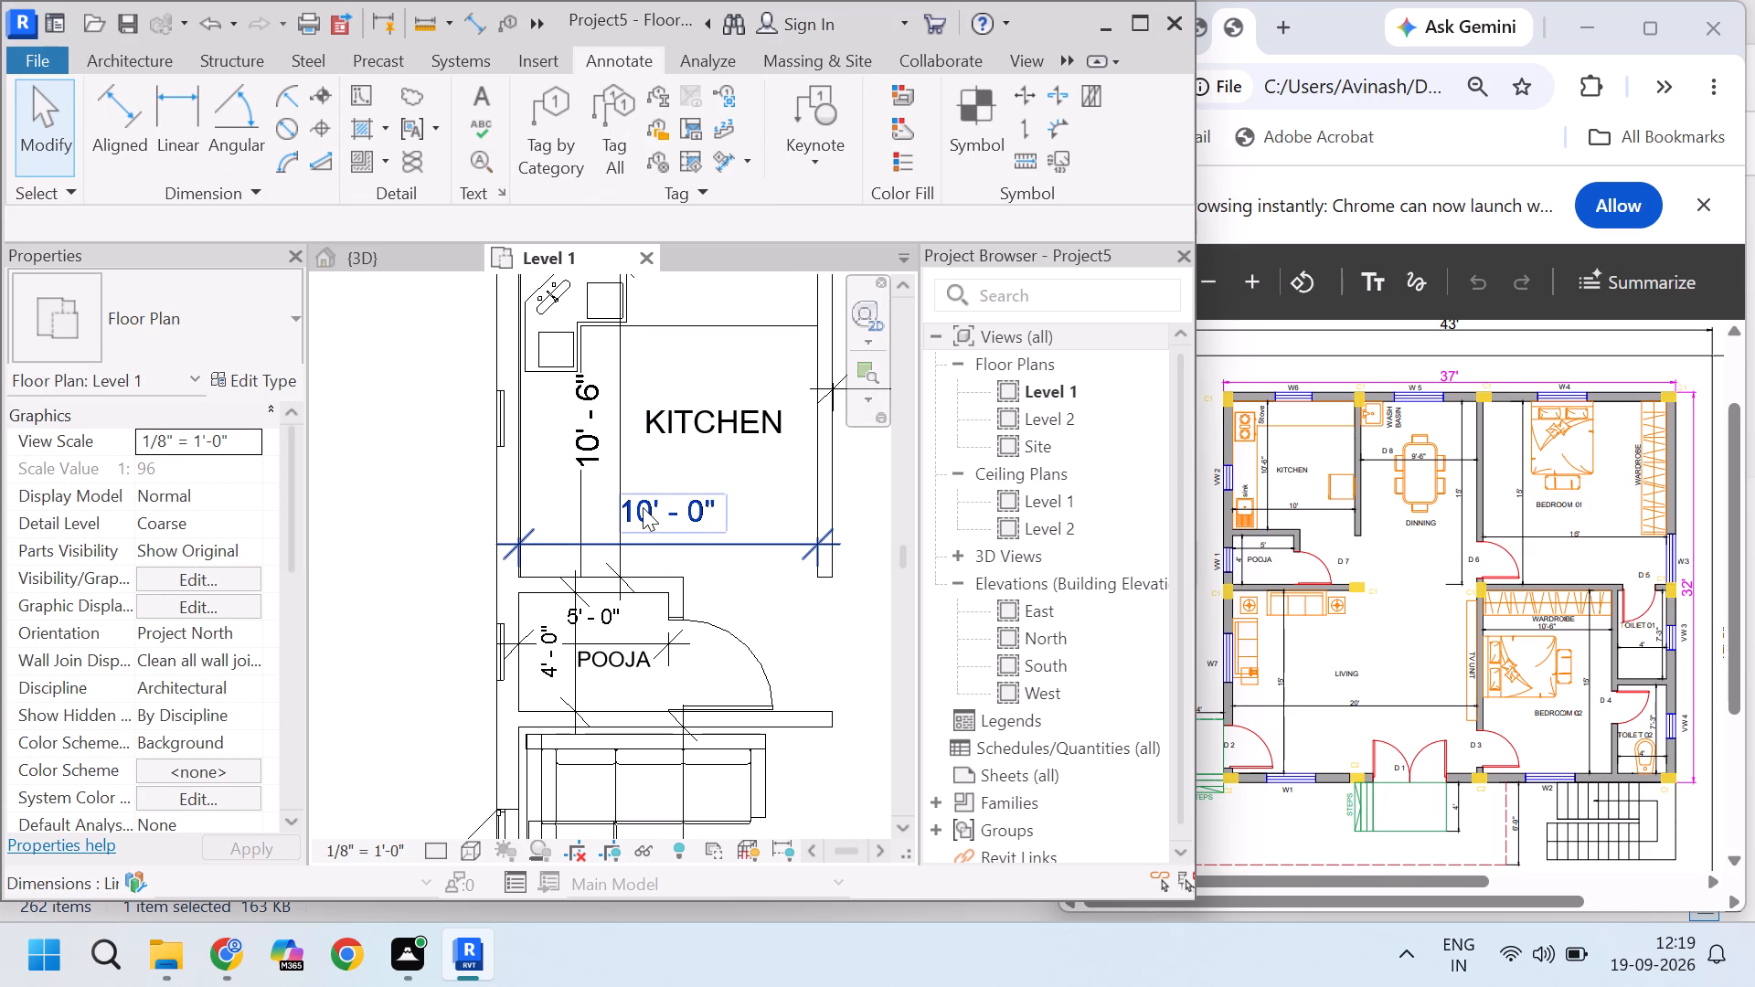
Change the DINNING note in the living room to read LIVING.
scroll(643, 507, "down", 6)
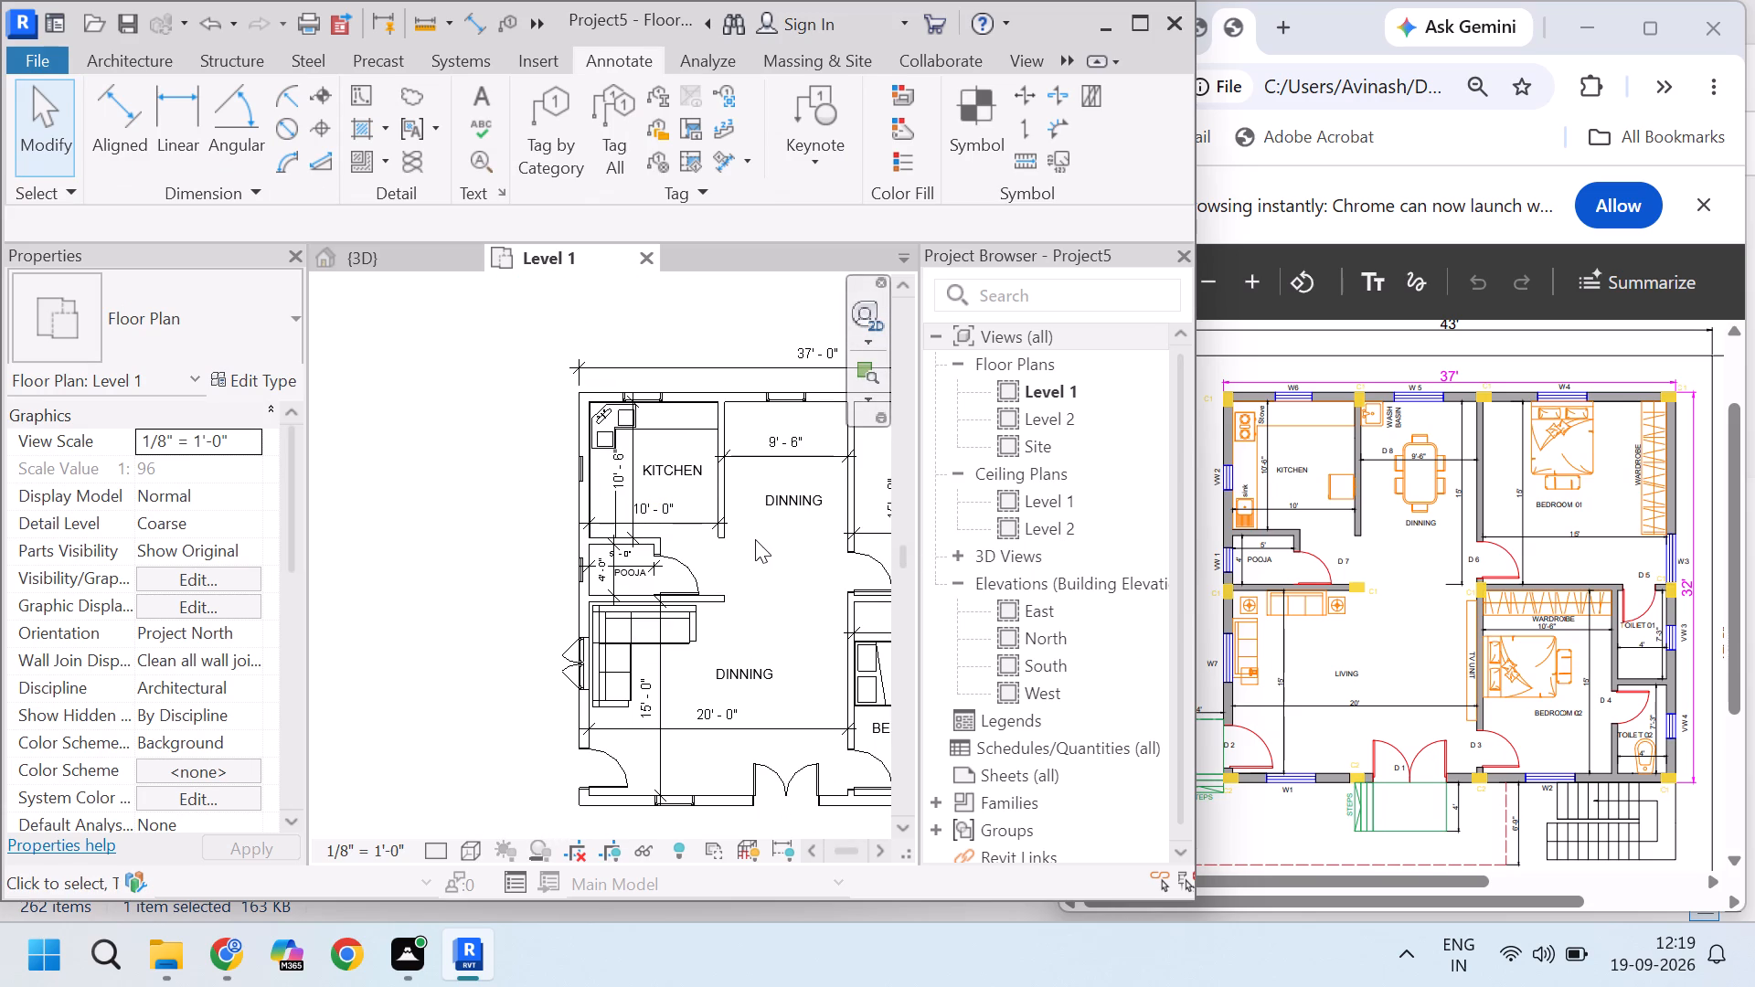
scroll(755, 539, "down", 2)
scroll(747, 706, "up", 2)
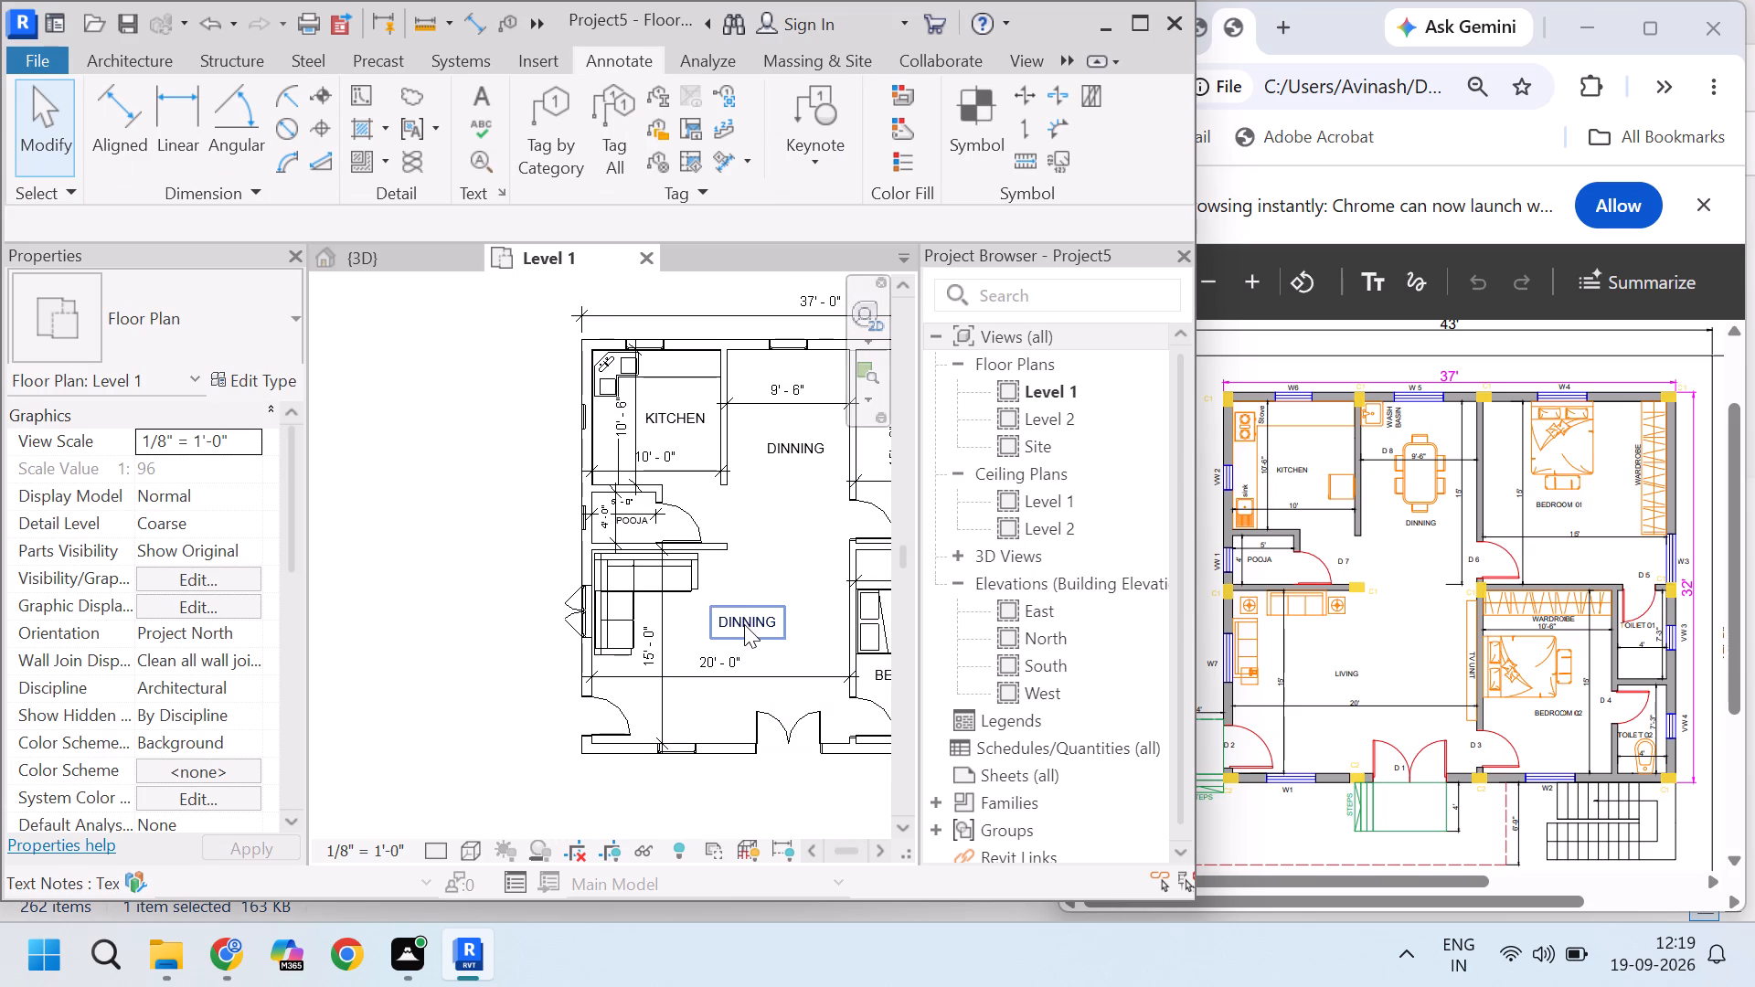
double_click(744, 624)
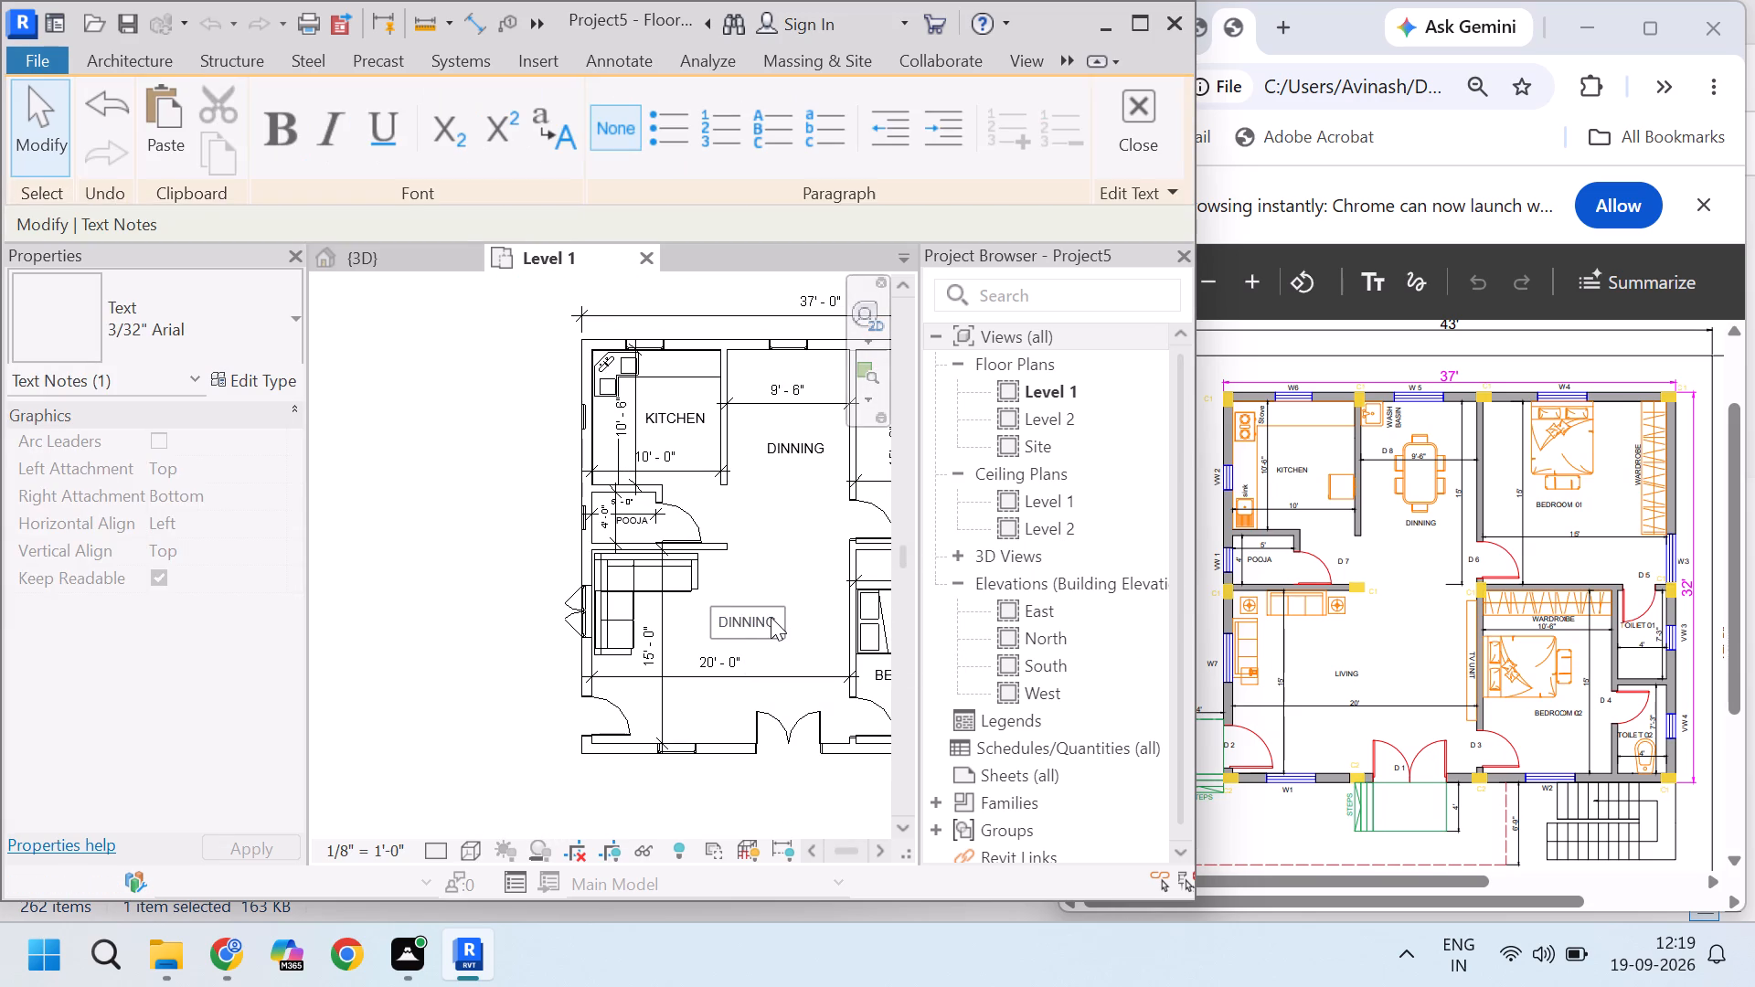
triple_click(771, 617)
type("LIVING")
left_click(794, 574)
Move the upper bedroom's horizontal 15' - 0" dimension slightly down, clear of the DINNING note beneath the bed.
scroll(693, 574, "down", 3)
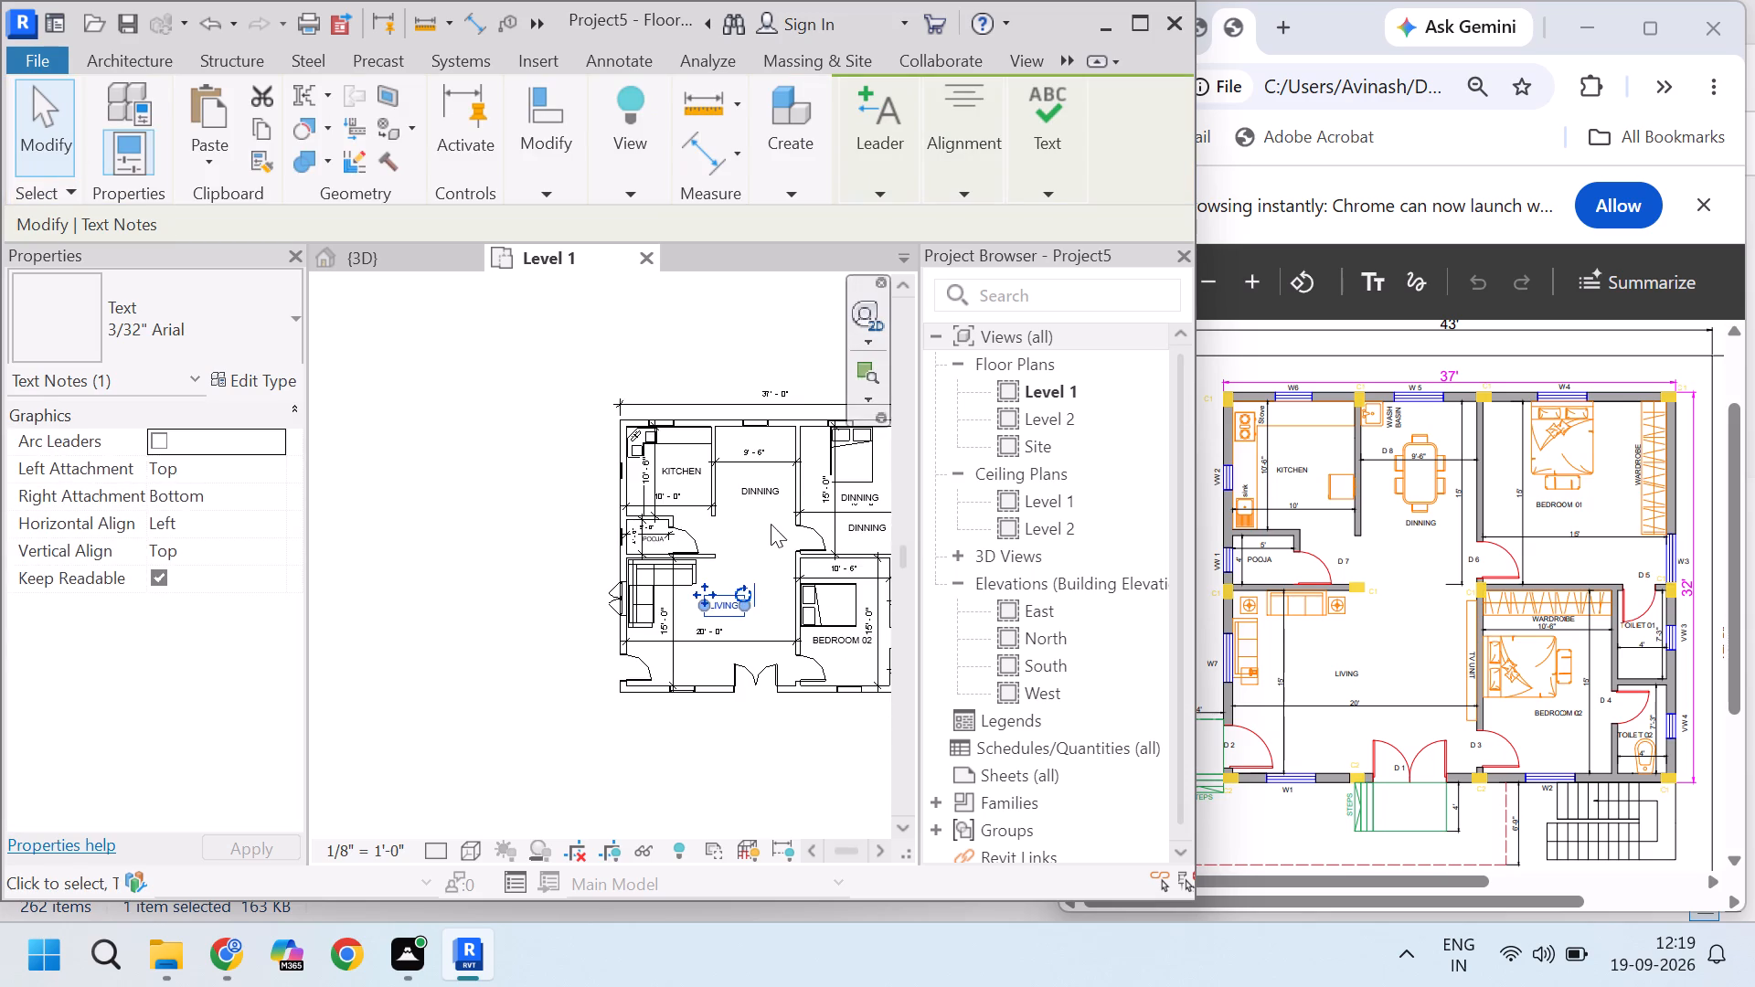
scroll(774, 521, "up", 3)
middle_click_drag(765, 522, 325, 552)
scroll(478, 540, "up", 3)
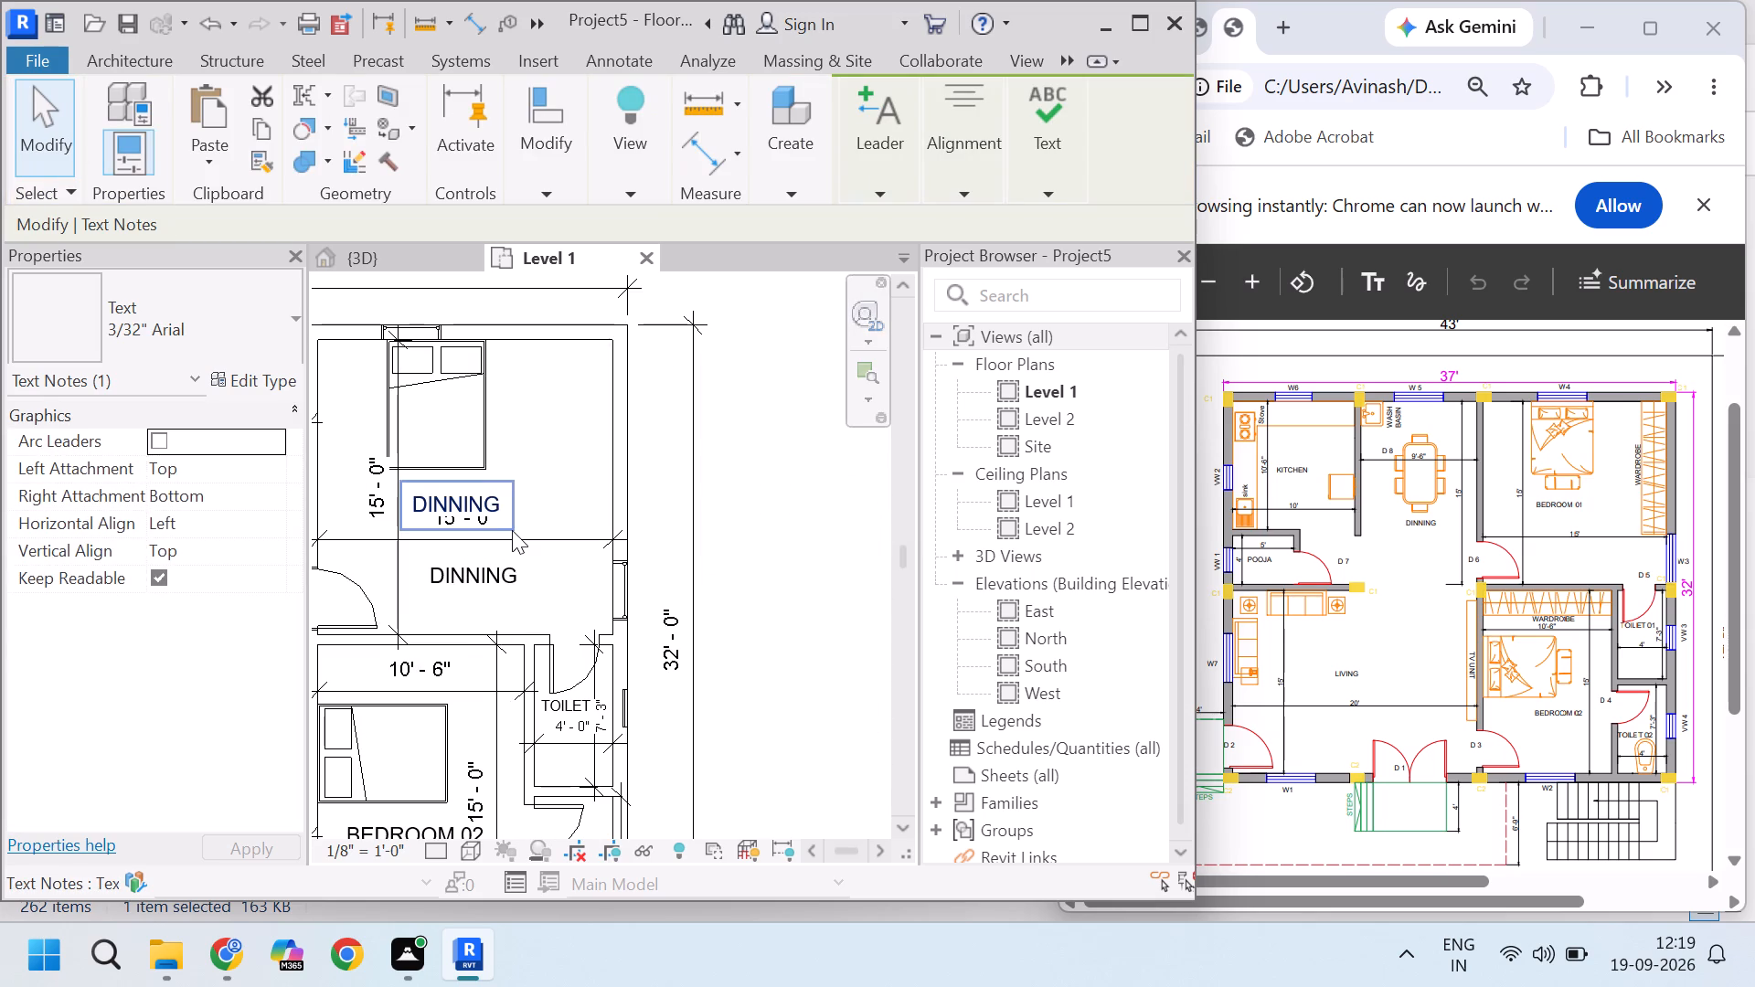
scroll(456, 520, "up", 2)
scroll(521, 525, "down", 3)
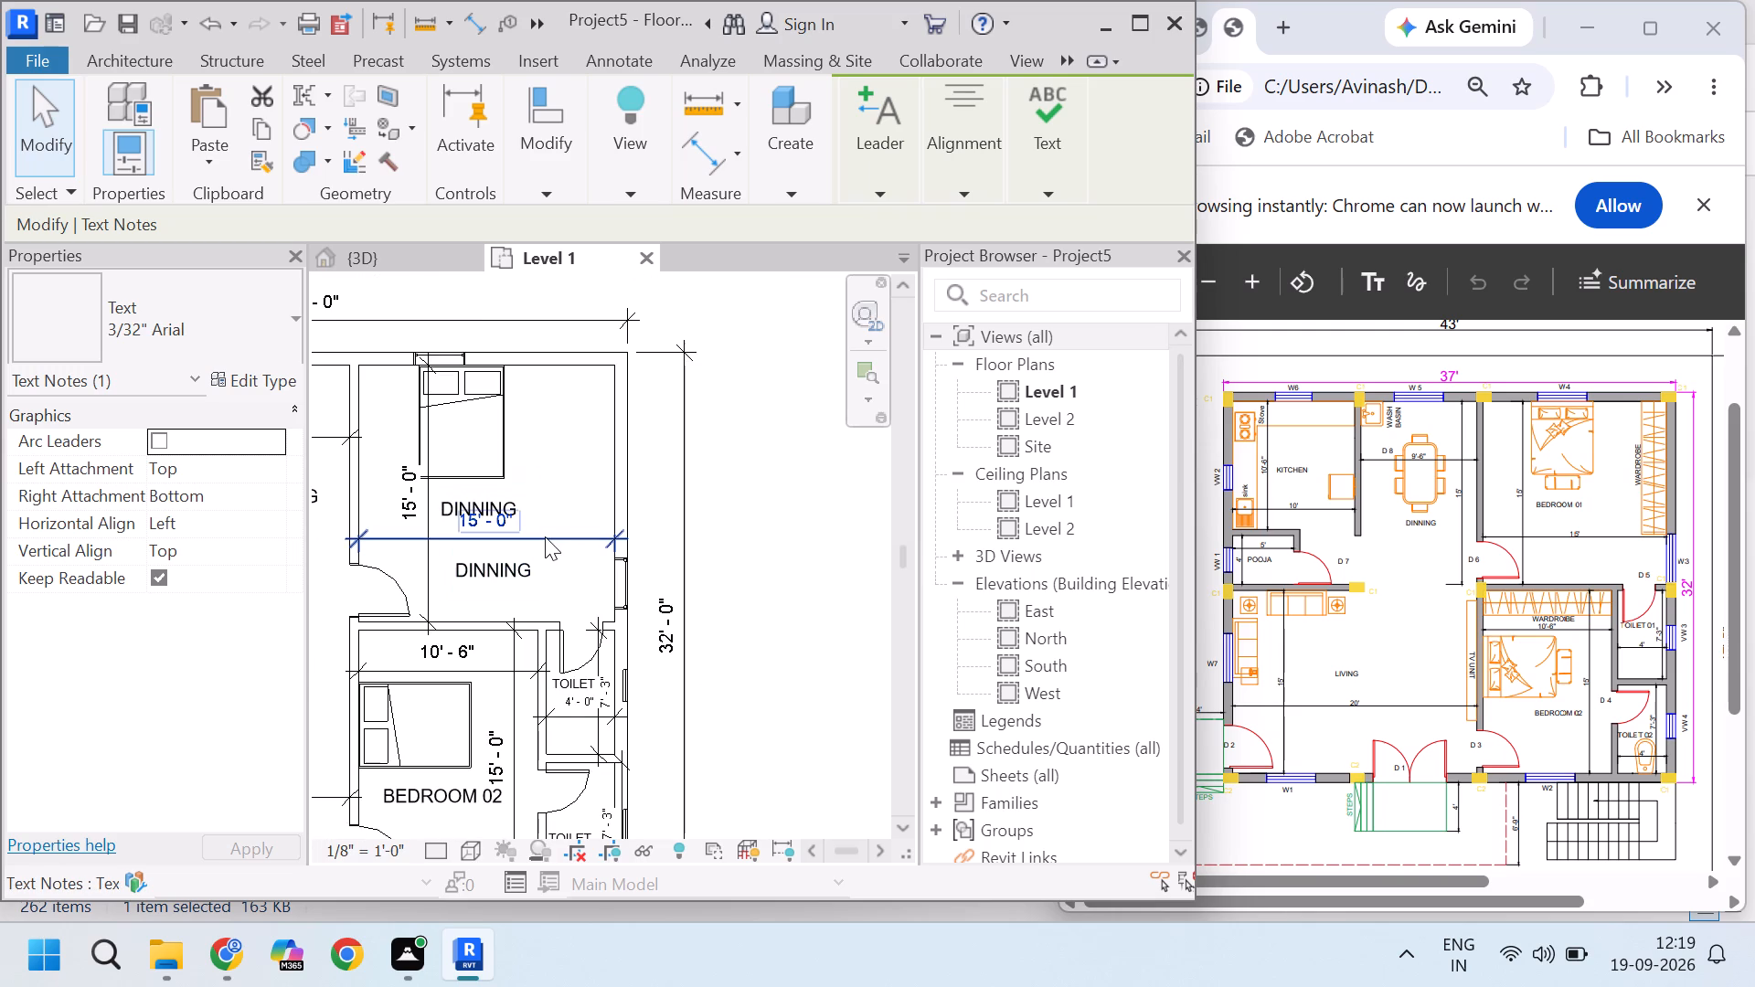
scroll(552, 539, "up", 2)
scroll(601, 552, "down", 1)
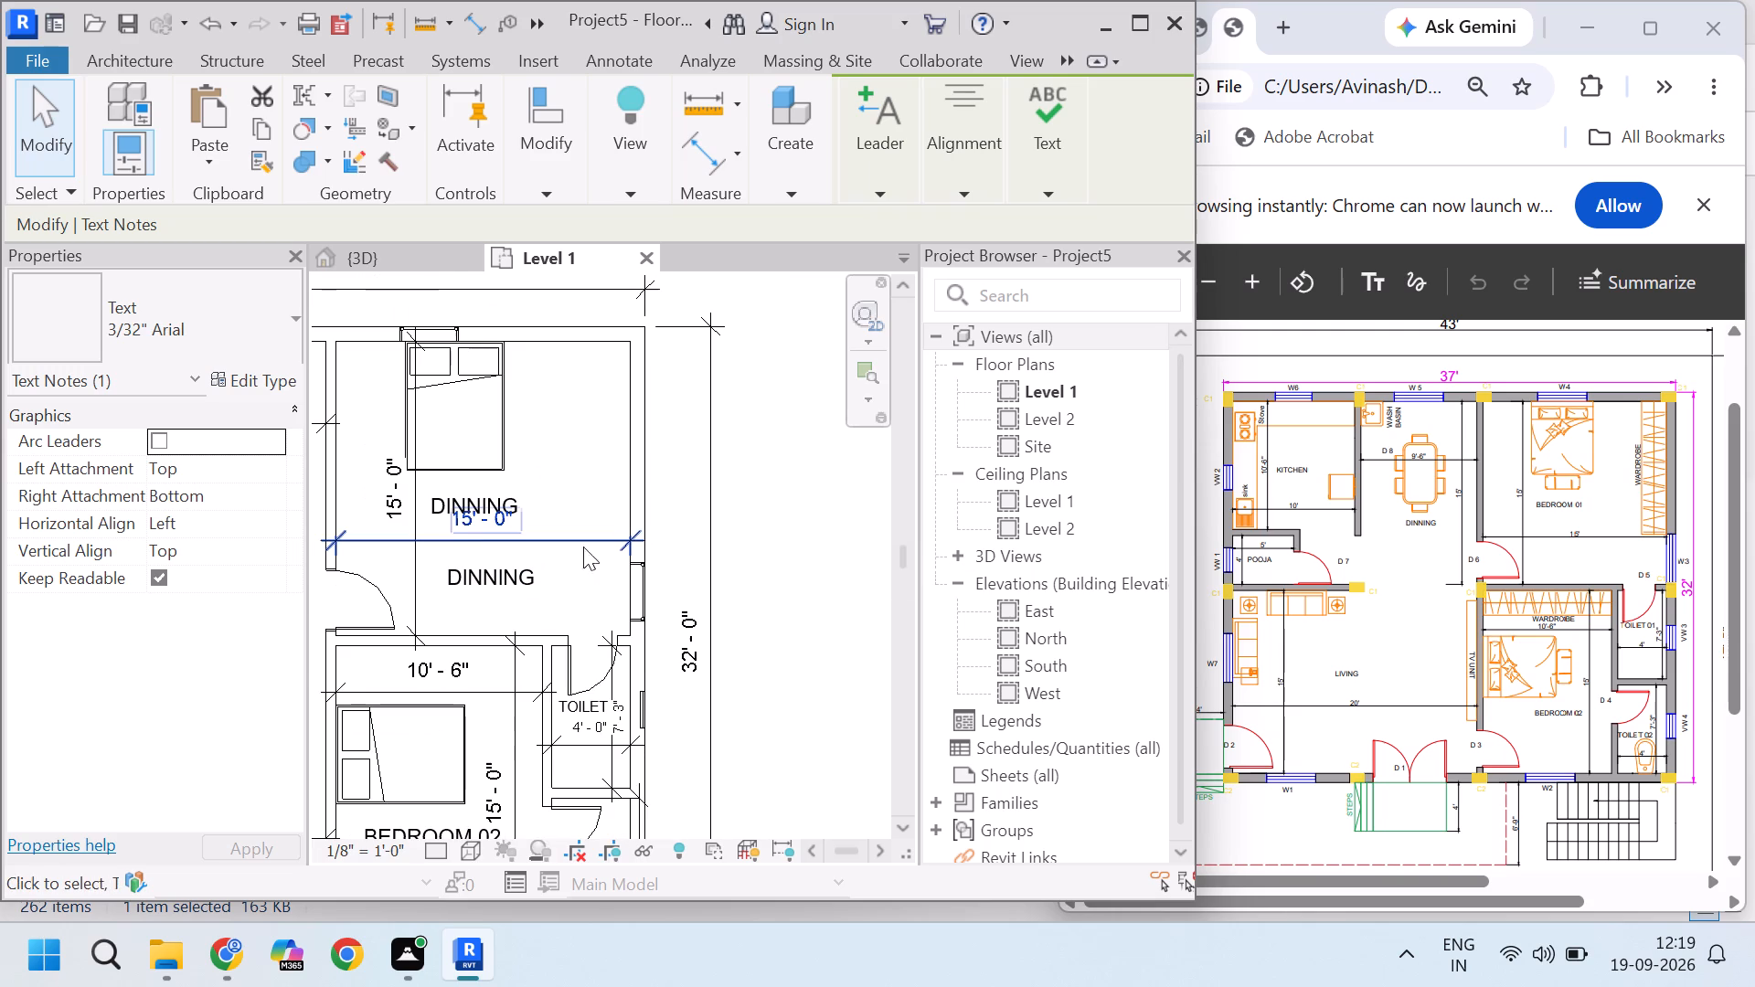
left_click(569, 547)
scroll(482, 536, "up", 1)
scroll(631, 563, "down", 2)
scroll(516, 551, "up", 2)
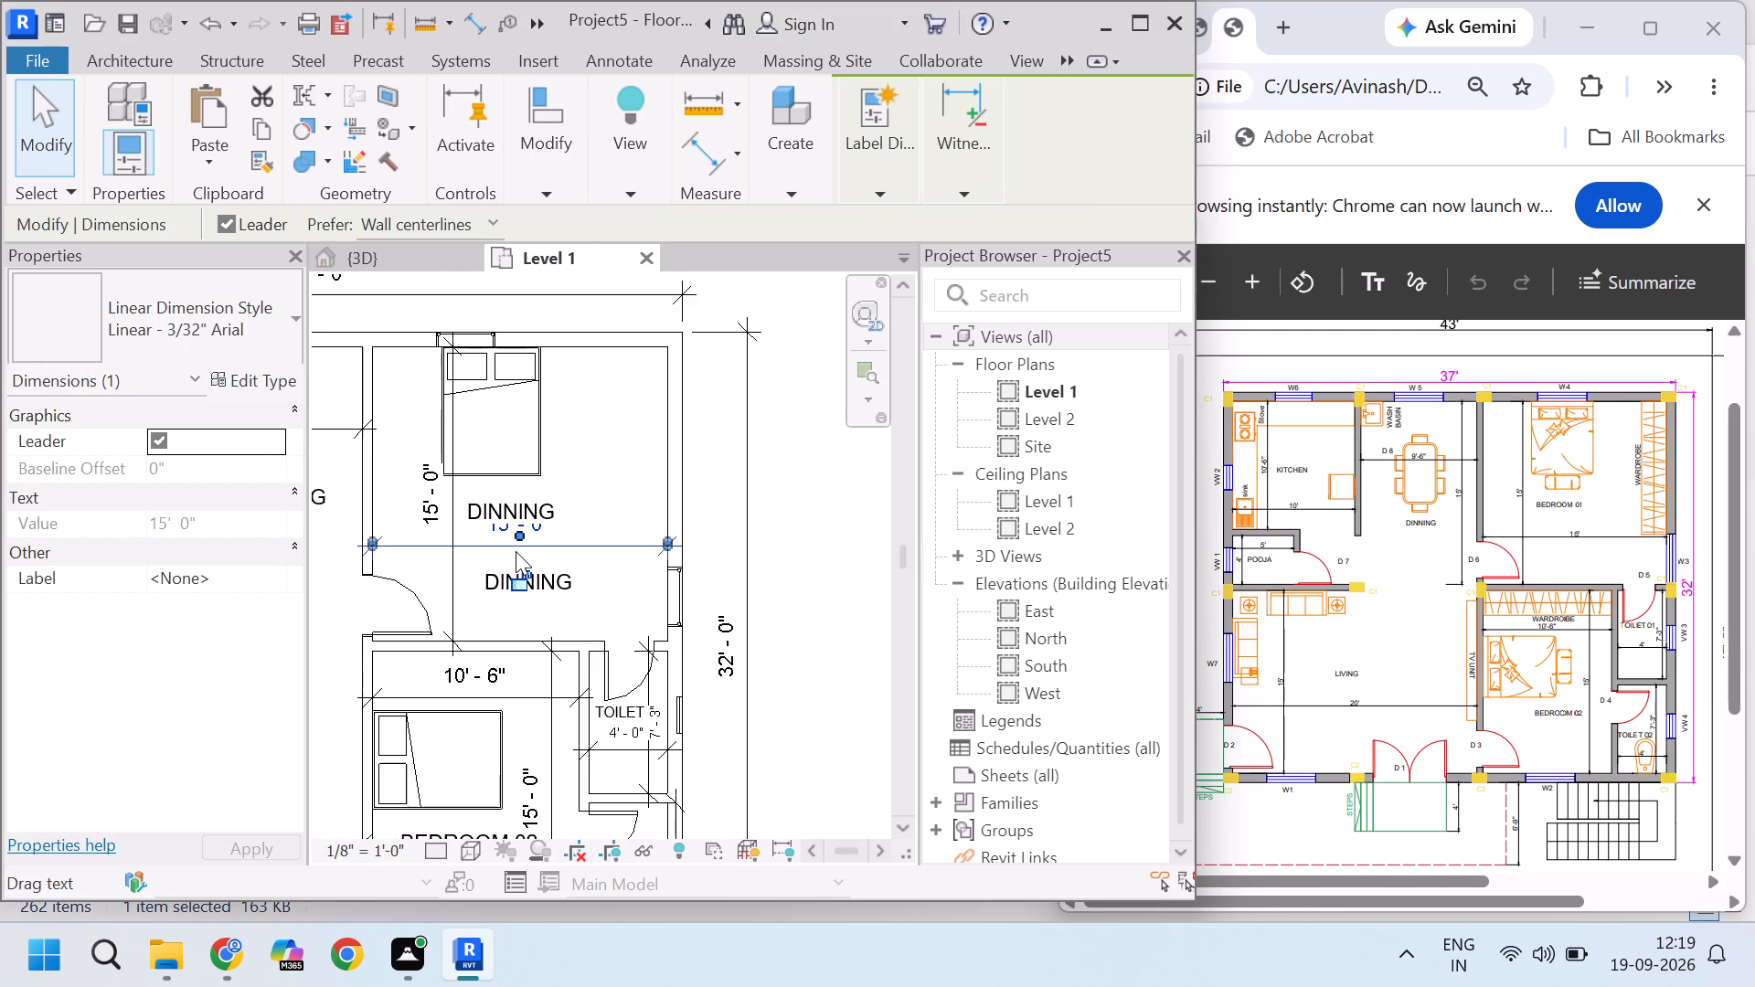
scroll(511, 546, "up", 3)
scroll(517, 538, "down", 1)
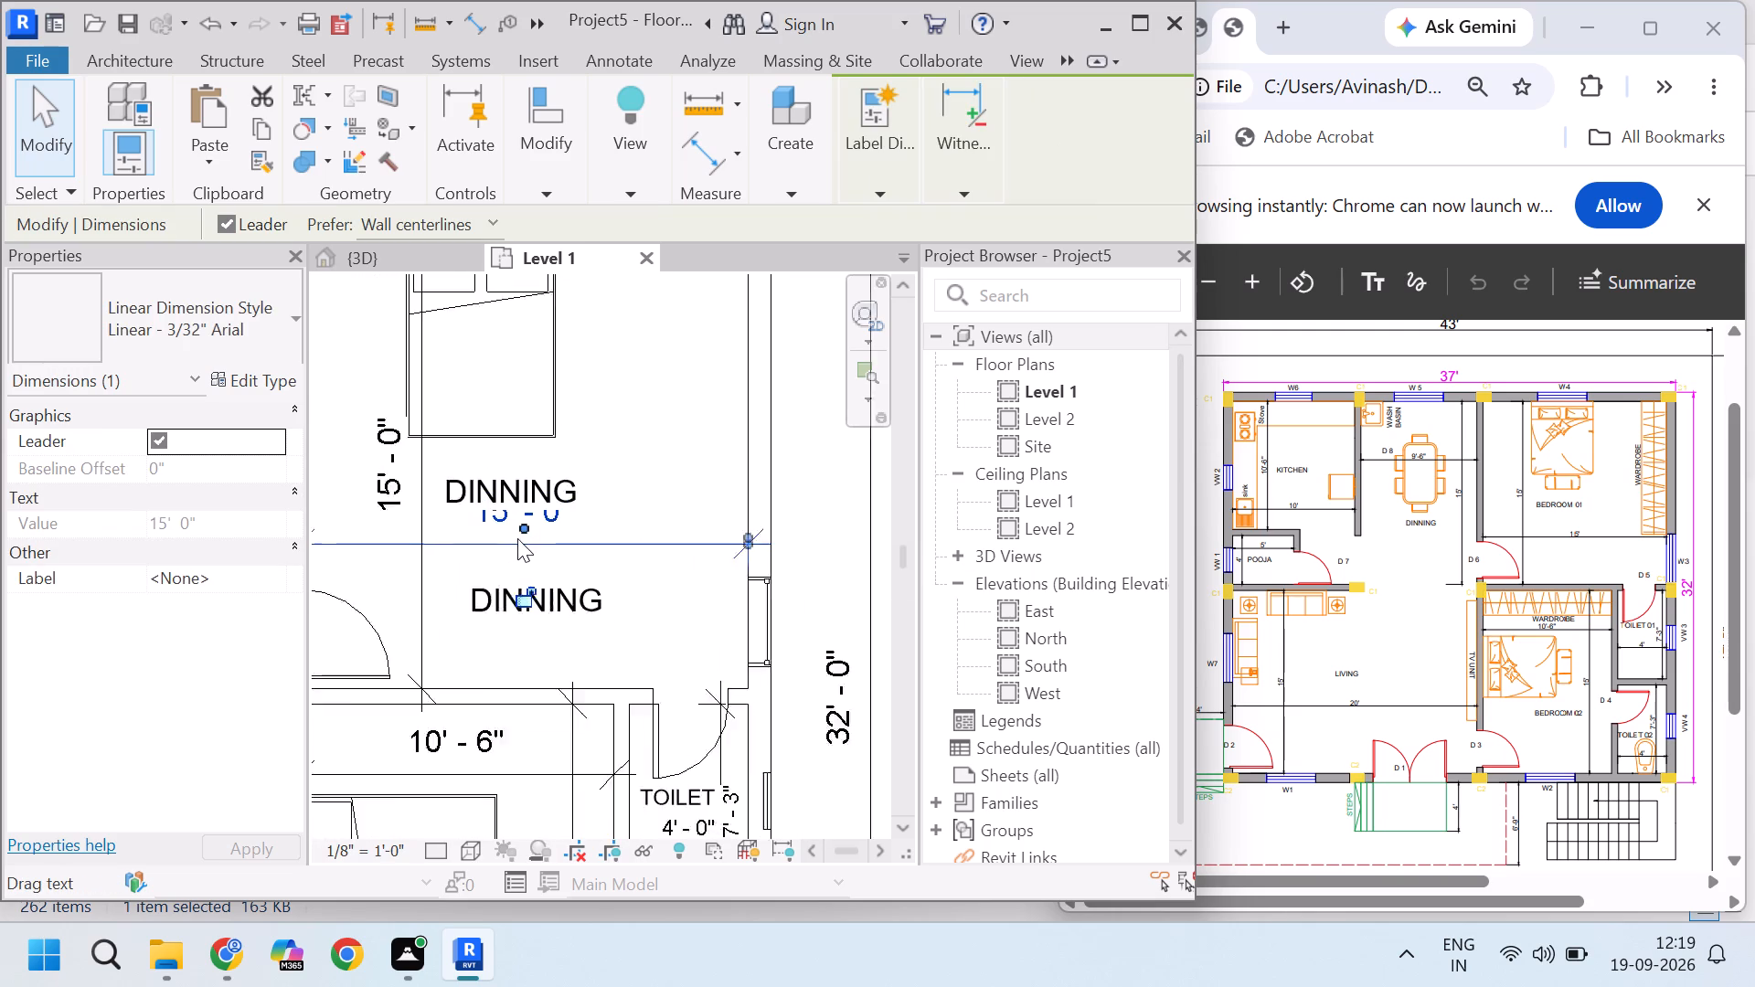
scroll(517, 538, "down", 1)
left_click_drag(480, 546, 480, 568)
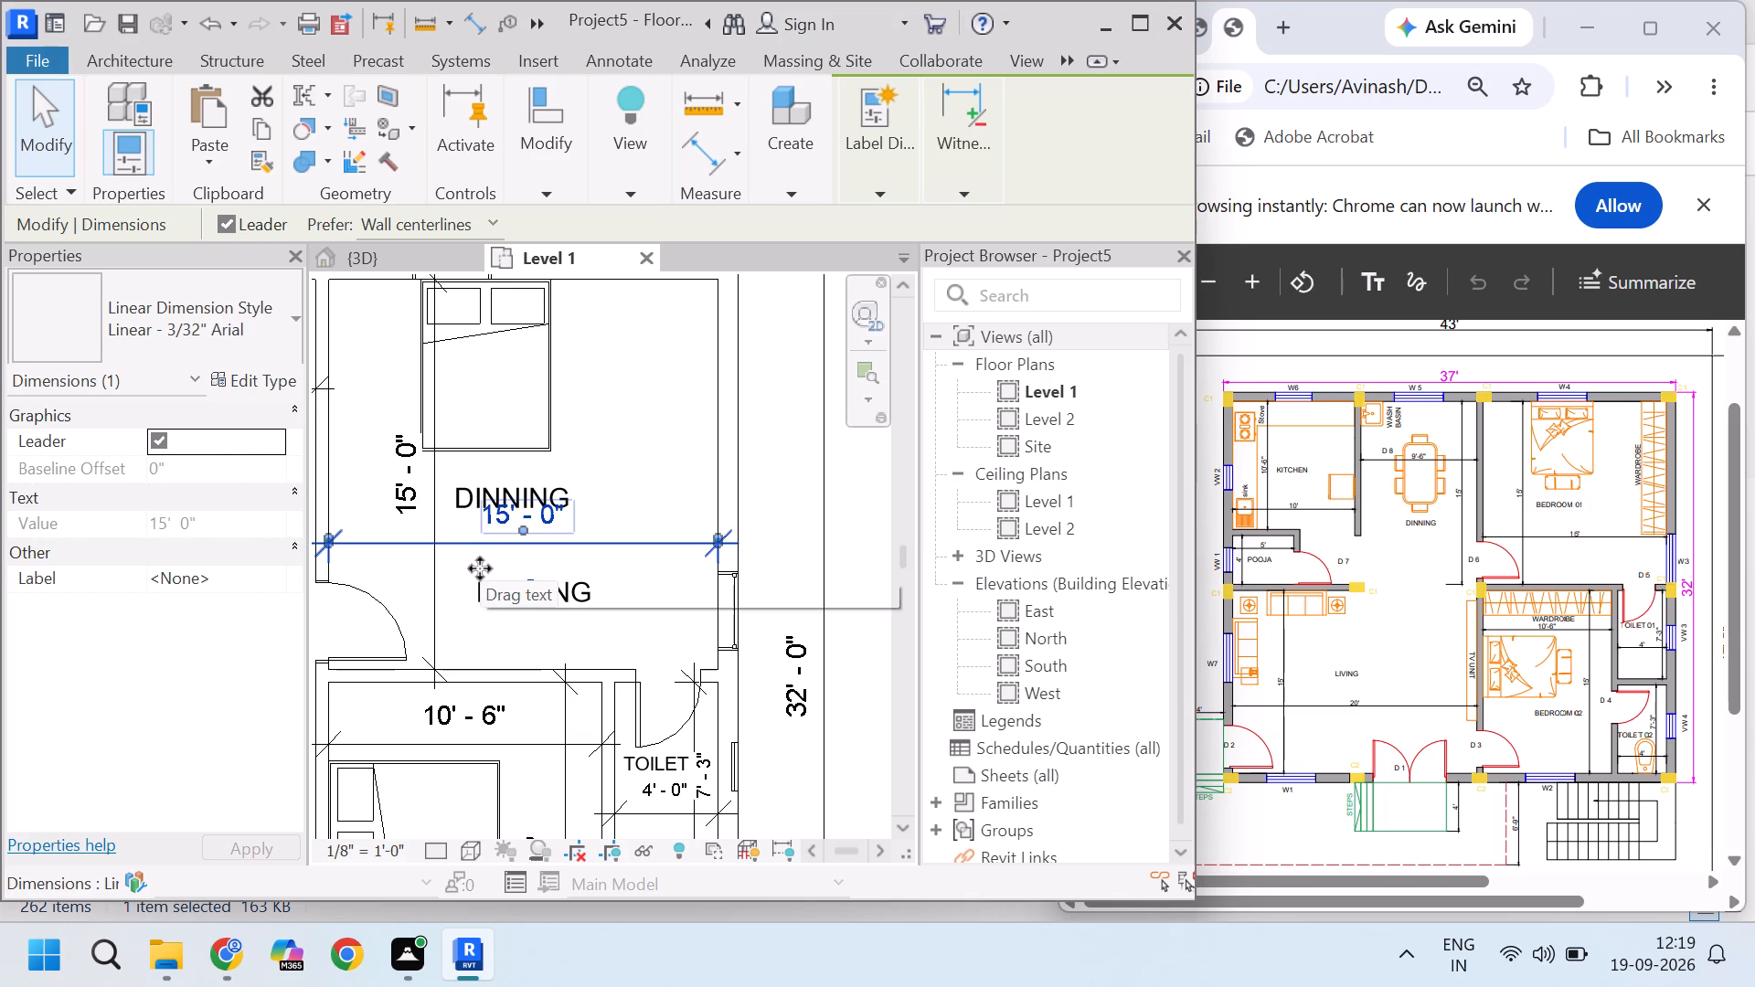
left_click_drag(480, 568, 480, 576)
left_click(624, 501)
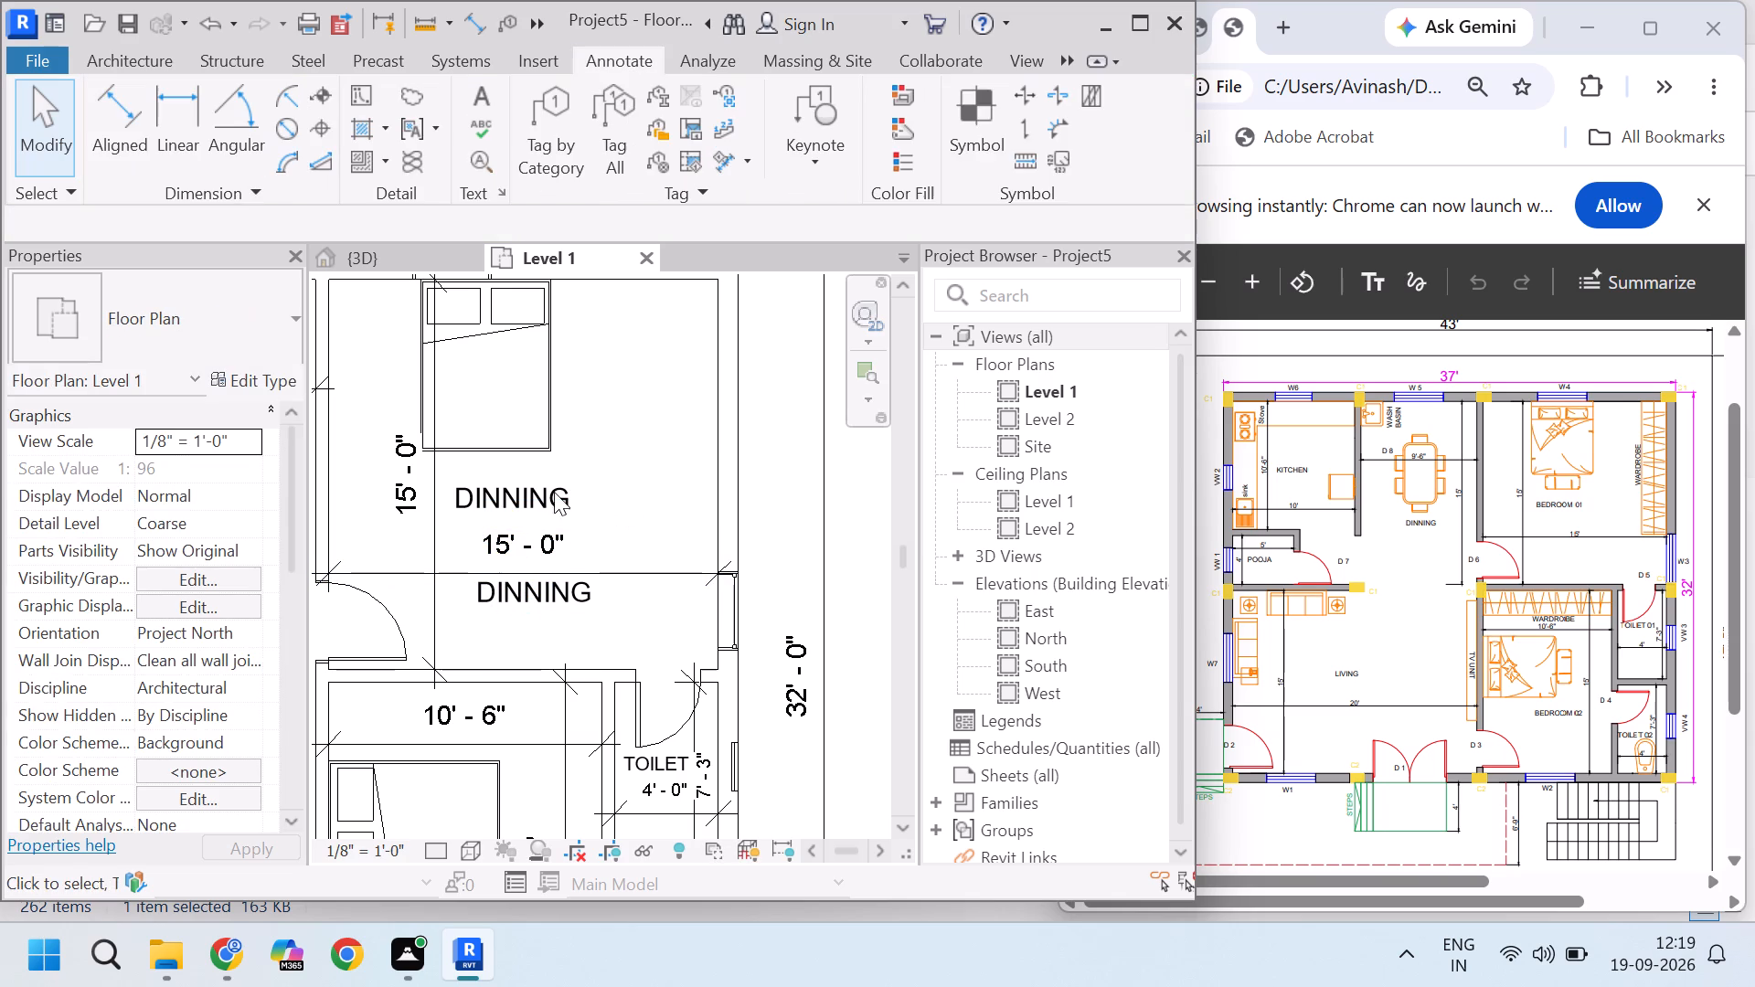
Change the DINNING note just below the bed in the upper bedroom to read BEDROOM 01.
double_click(548, 490)
triple_click(566, 502)
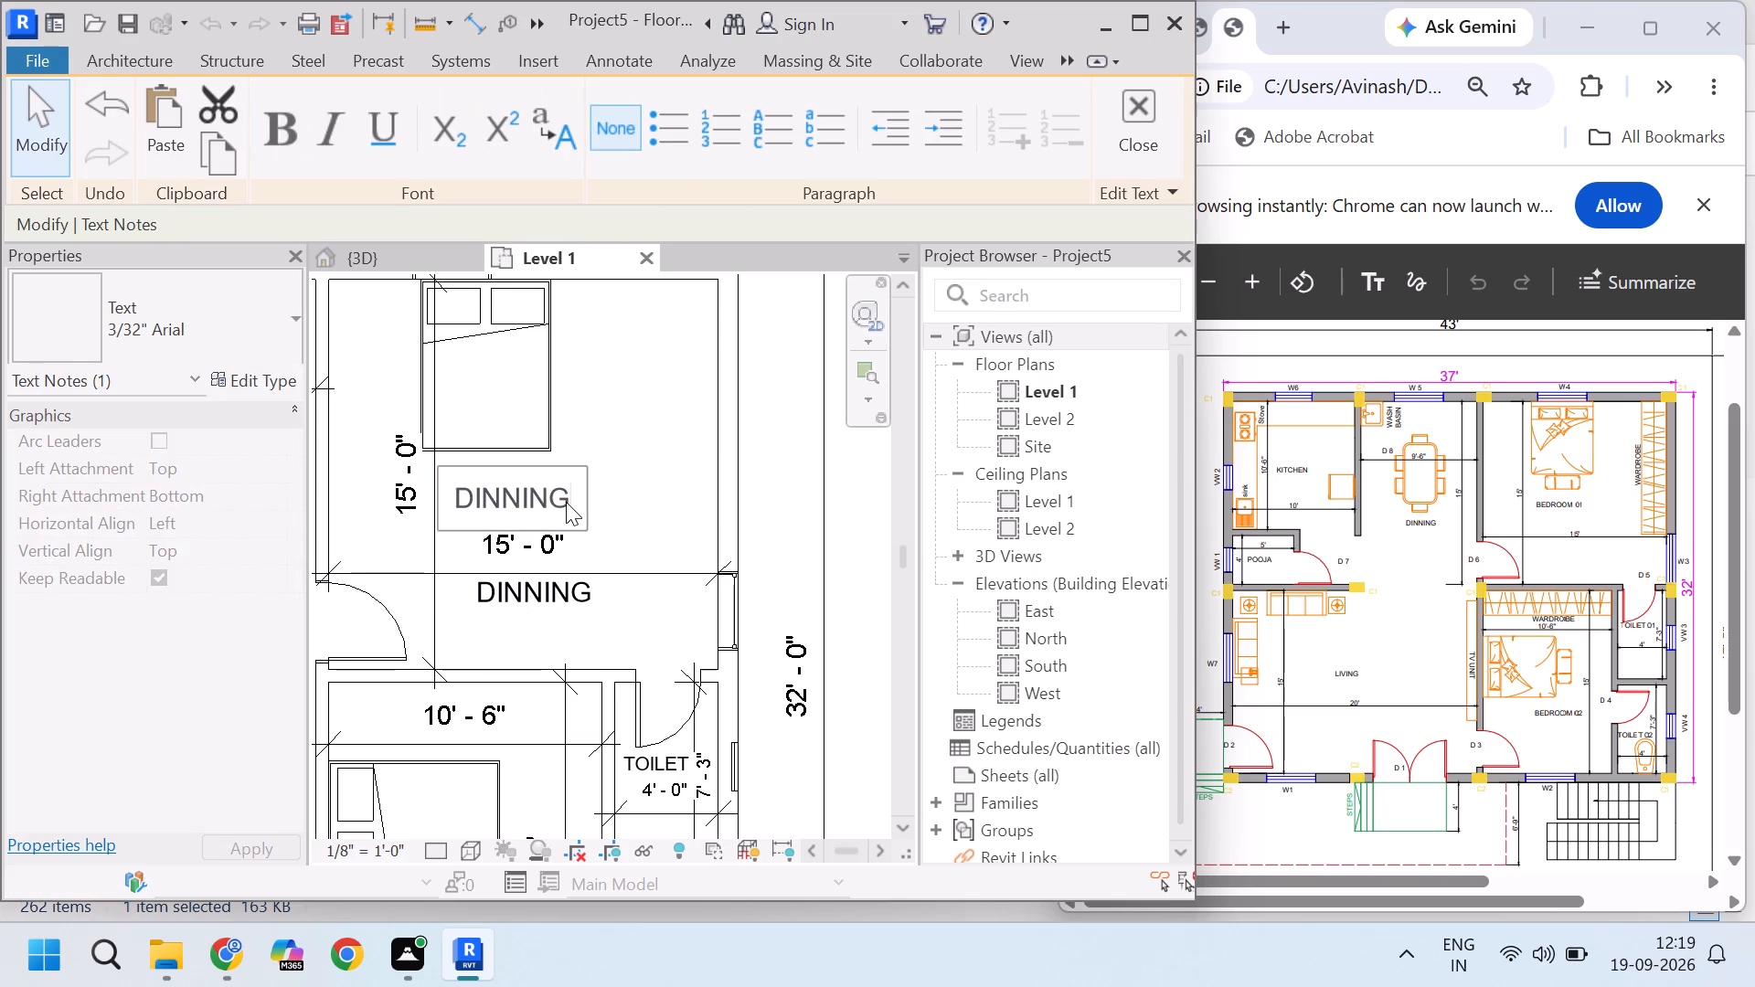
type("BEDROOM")
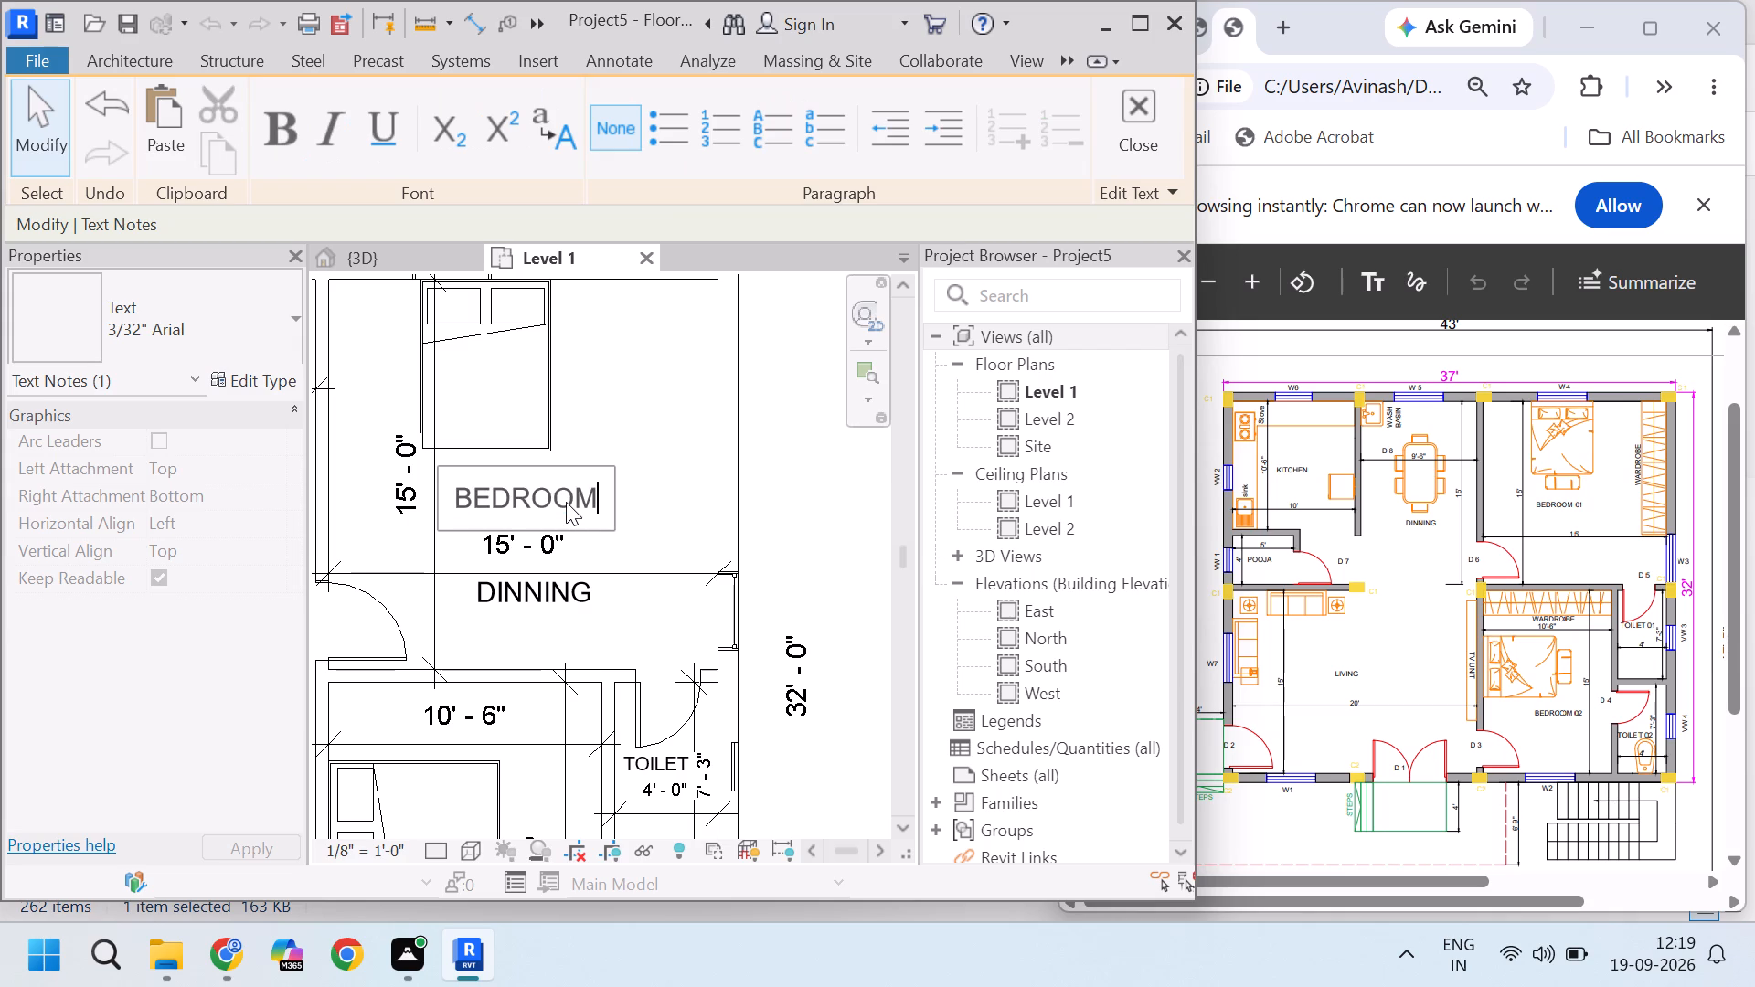
key("space")
key("0")
key("1")
left_click(651, 418)
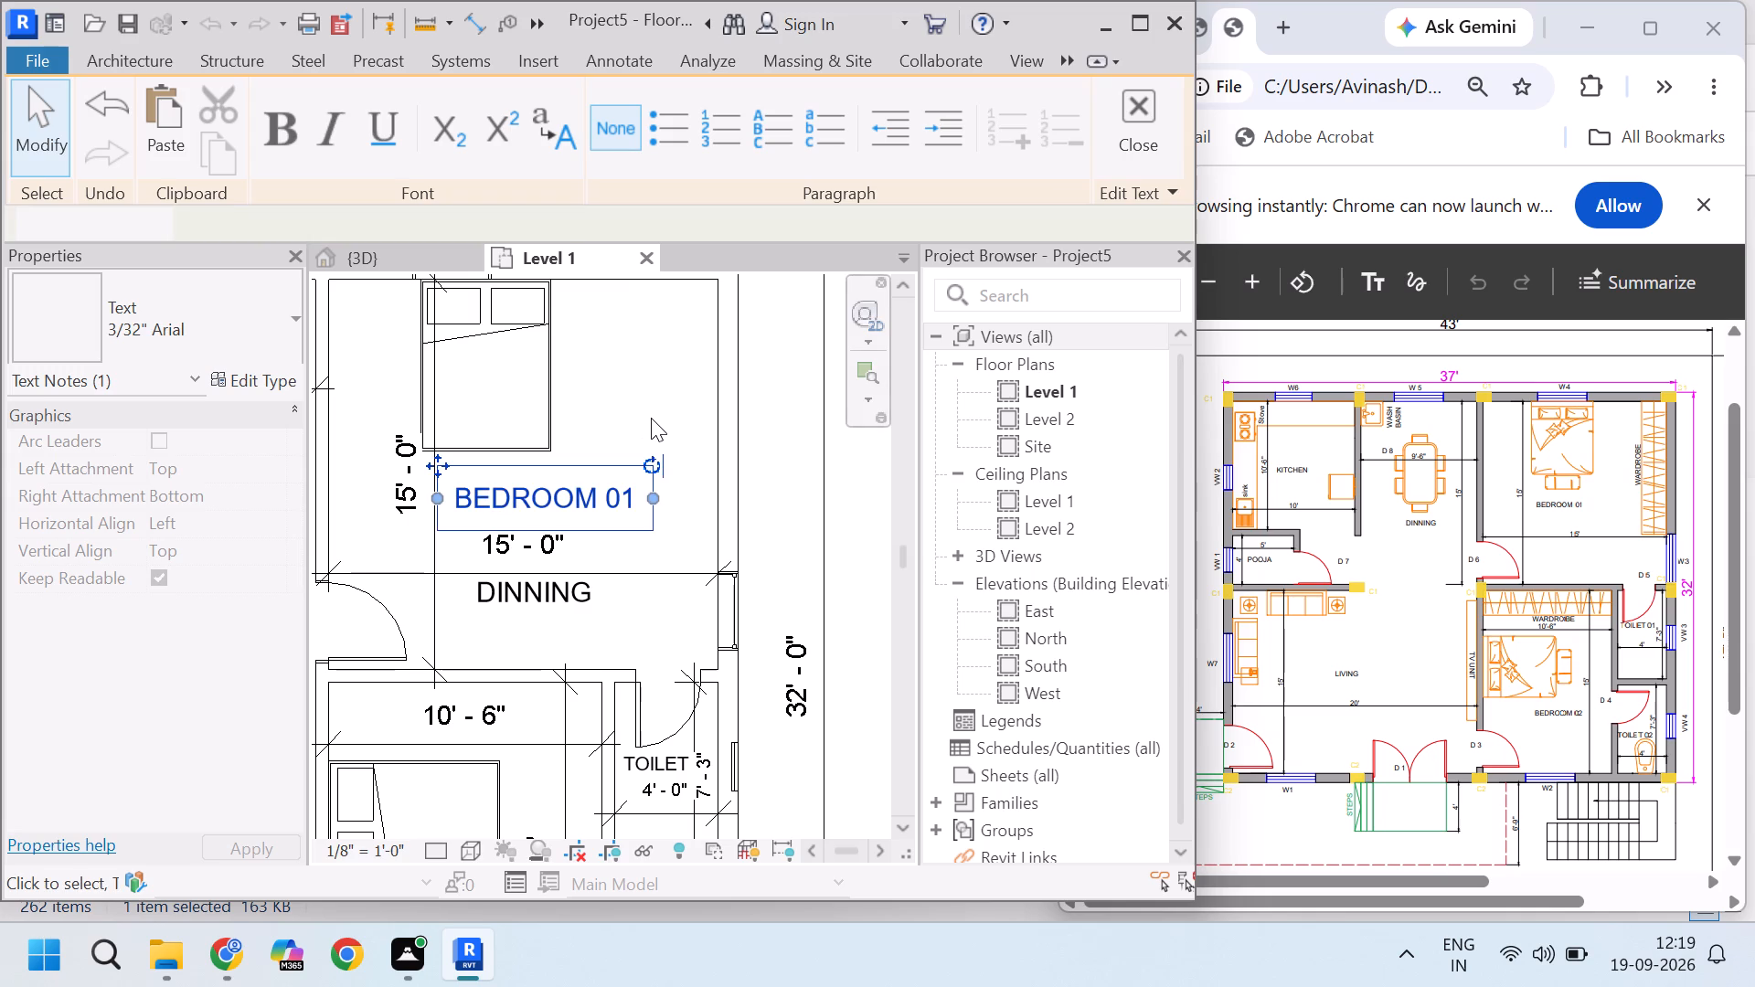
key("Escape")
left_click(651, 418)
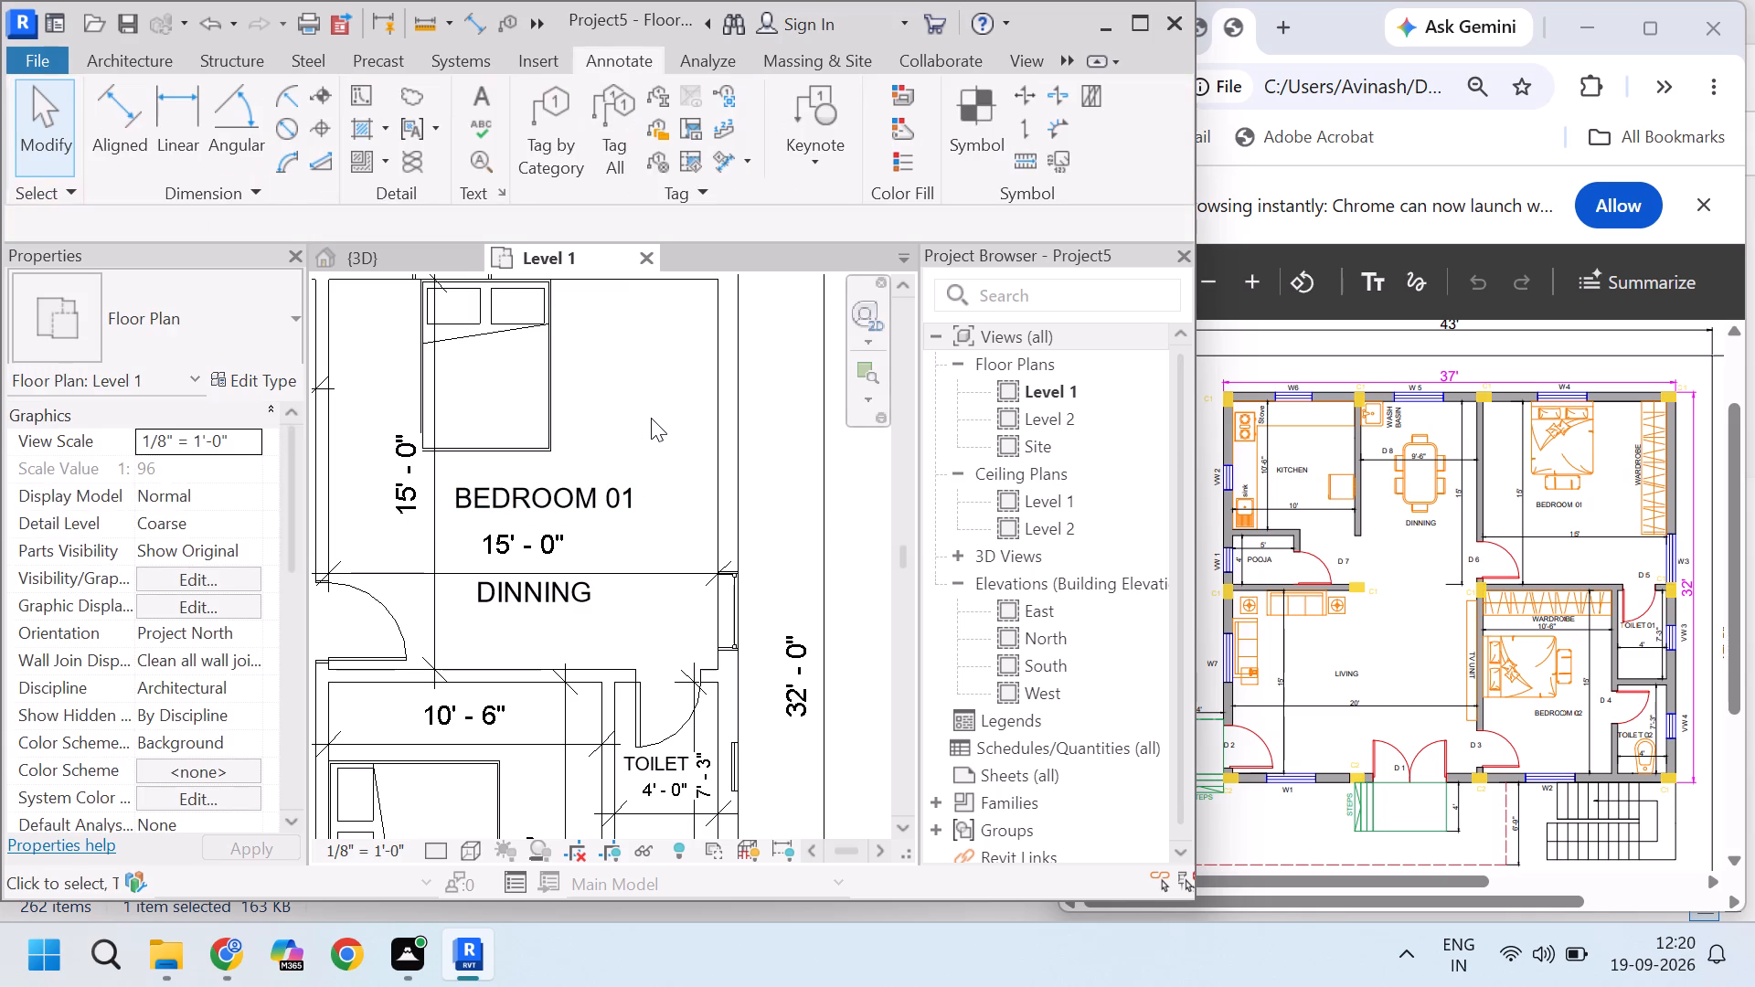
Delete the leftover DINNING note below the horizontal 15' - 0" dimension in the upper bedroom.
left_click(580, 593)
scroll(590, 609, "down", 5)
scroll(568, 651, "up", 3)
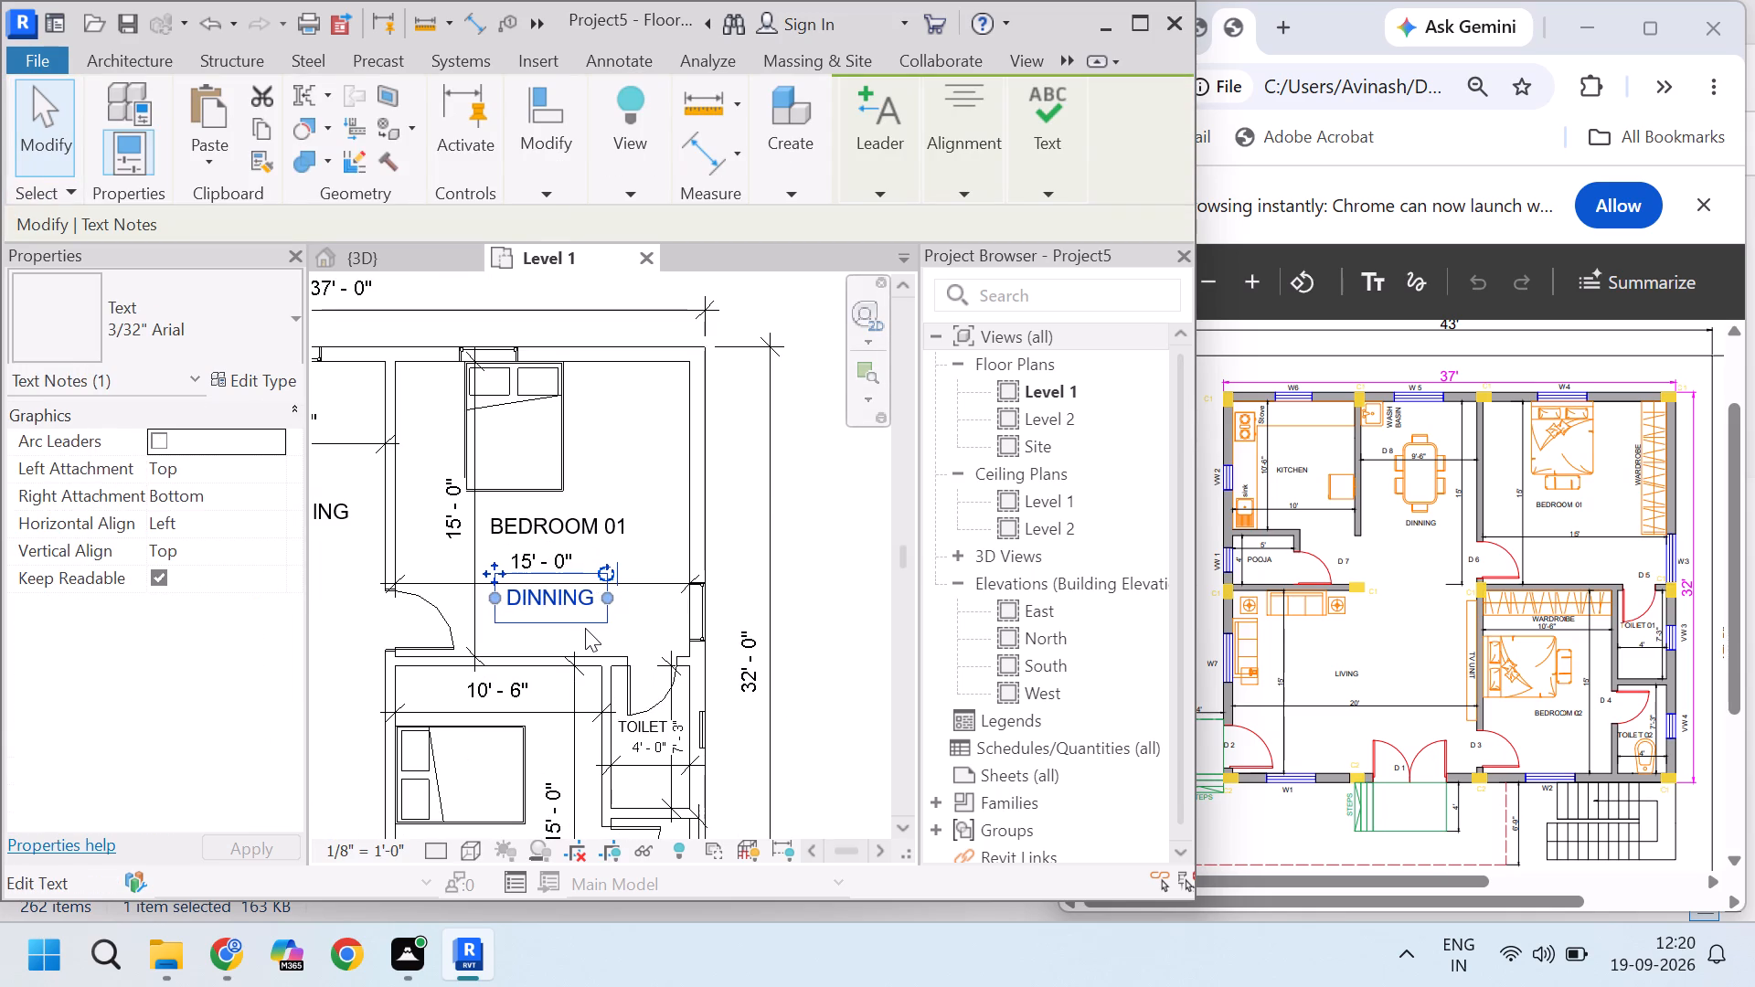
key("Delete")
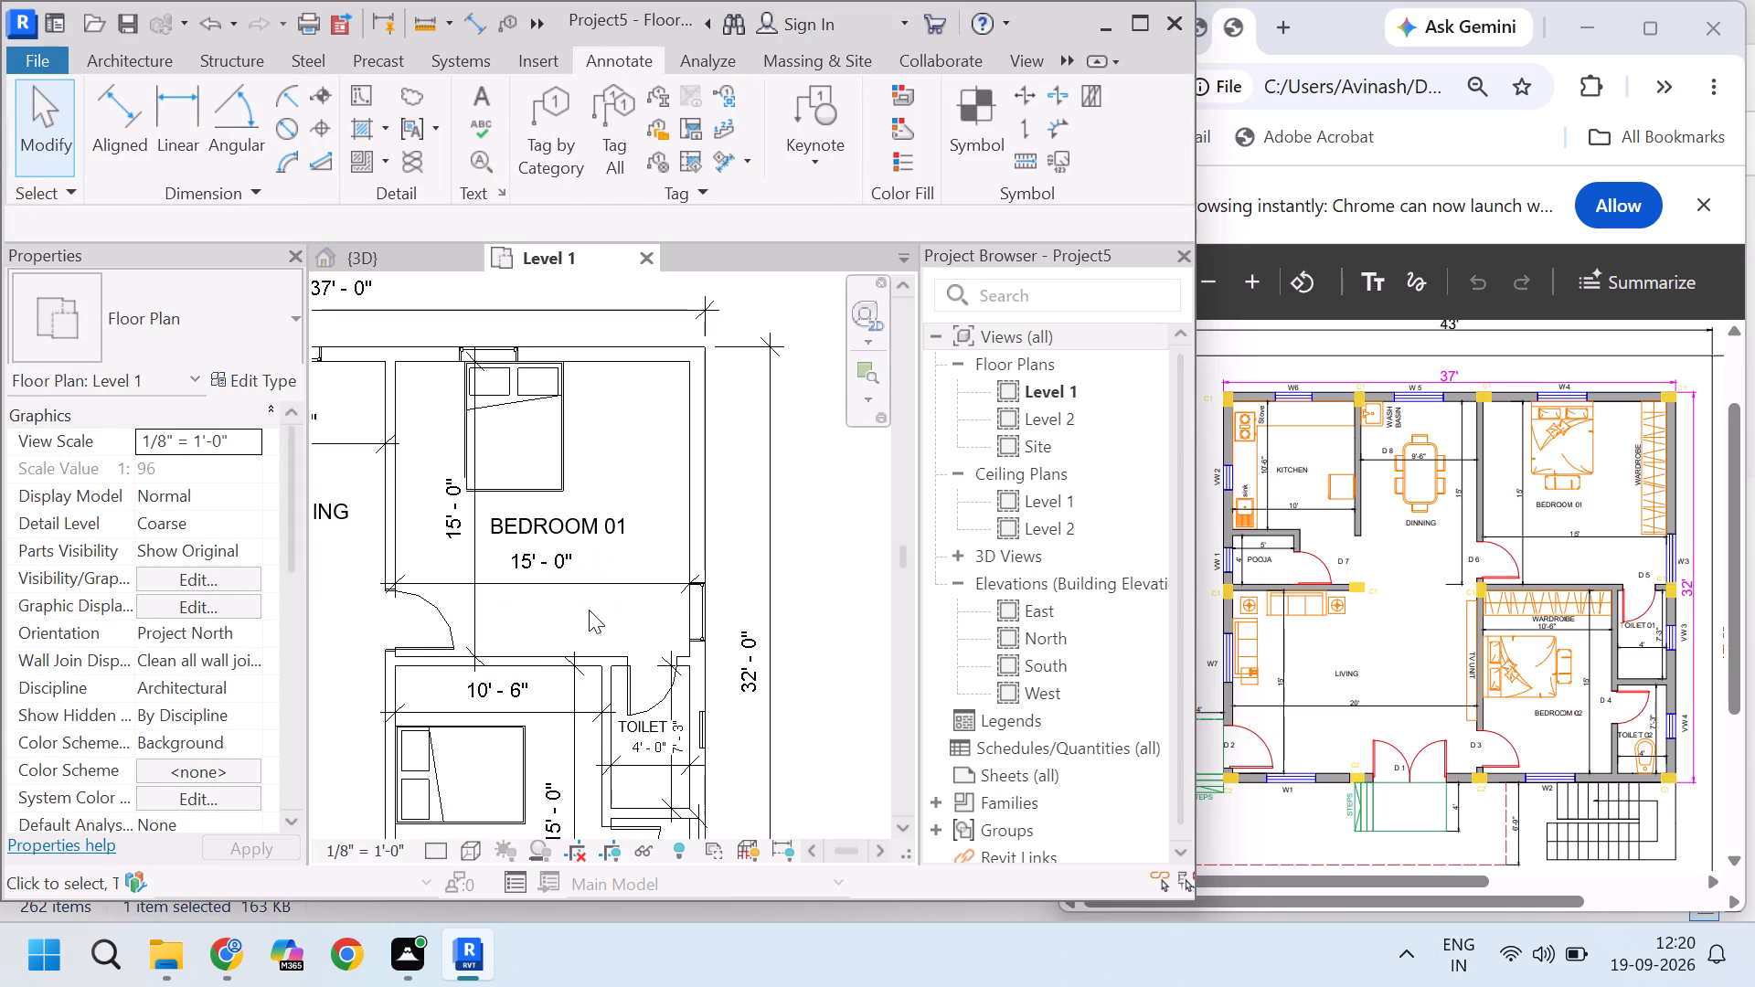
Review the annotated Level 1 plan as a whole, check the model in the 3D view, and return to Level 1.
scroll(589, 610, "down", 3)
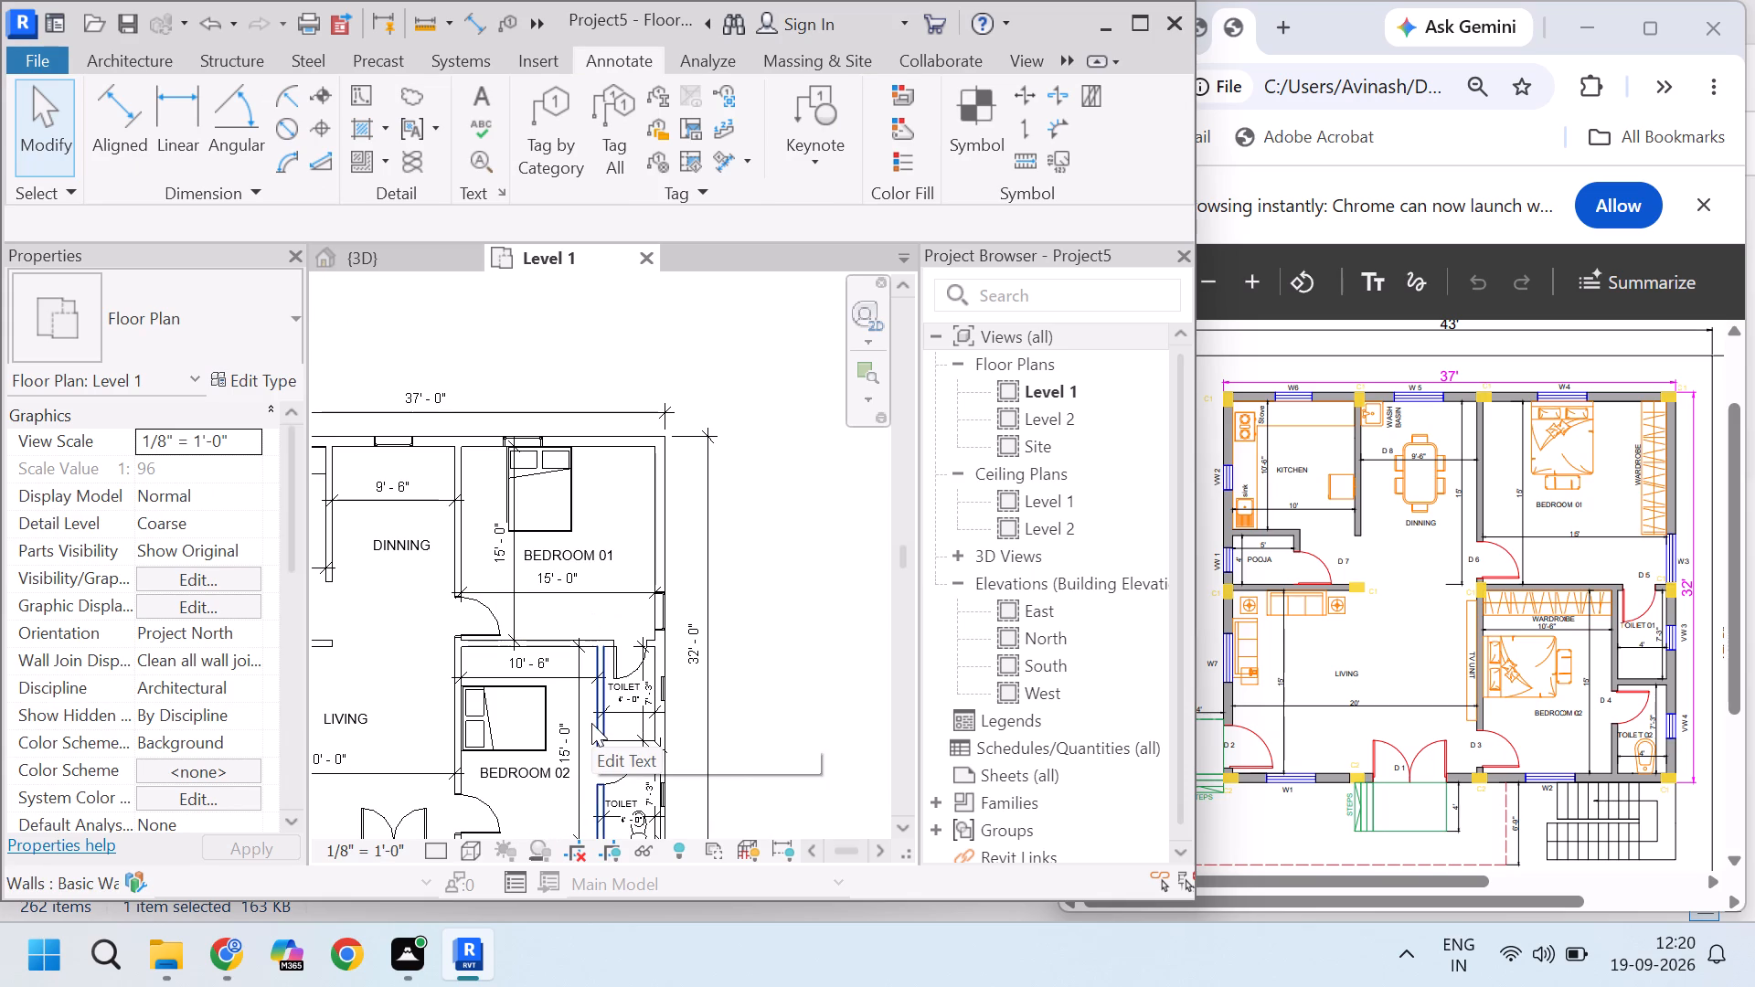
scroll(591, 723, "down", 2)
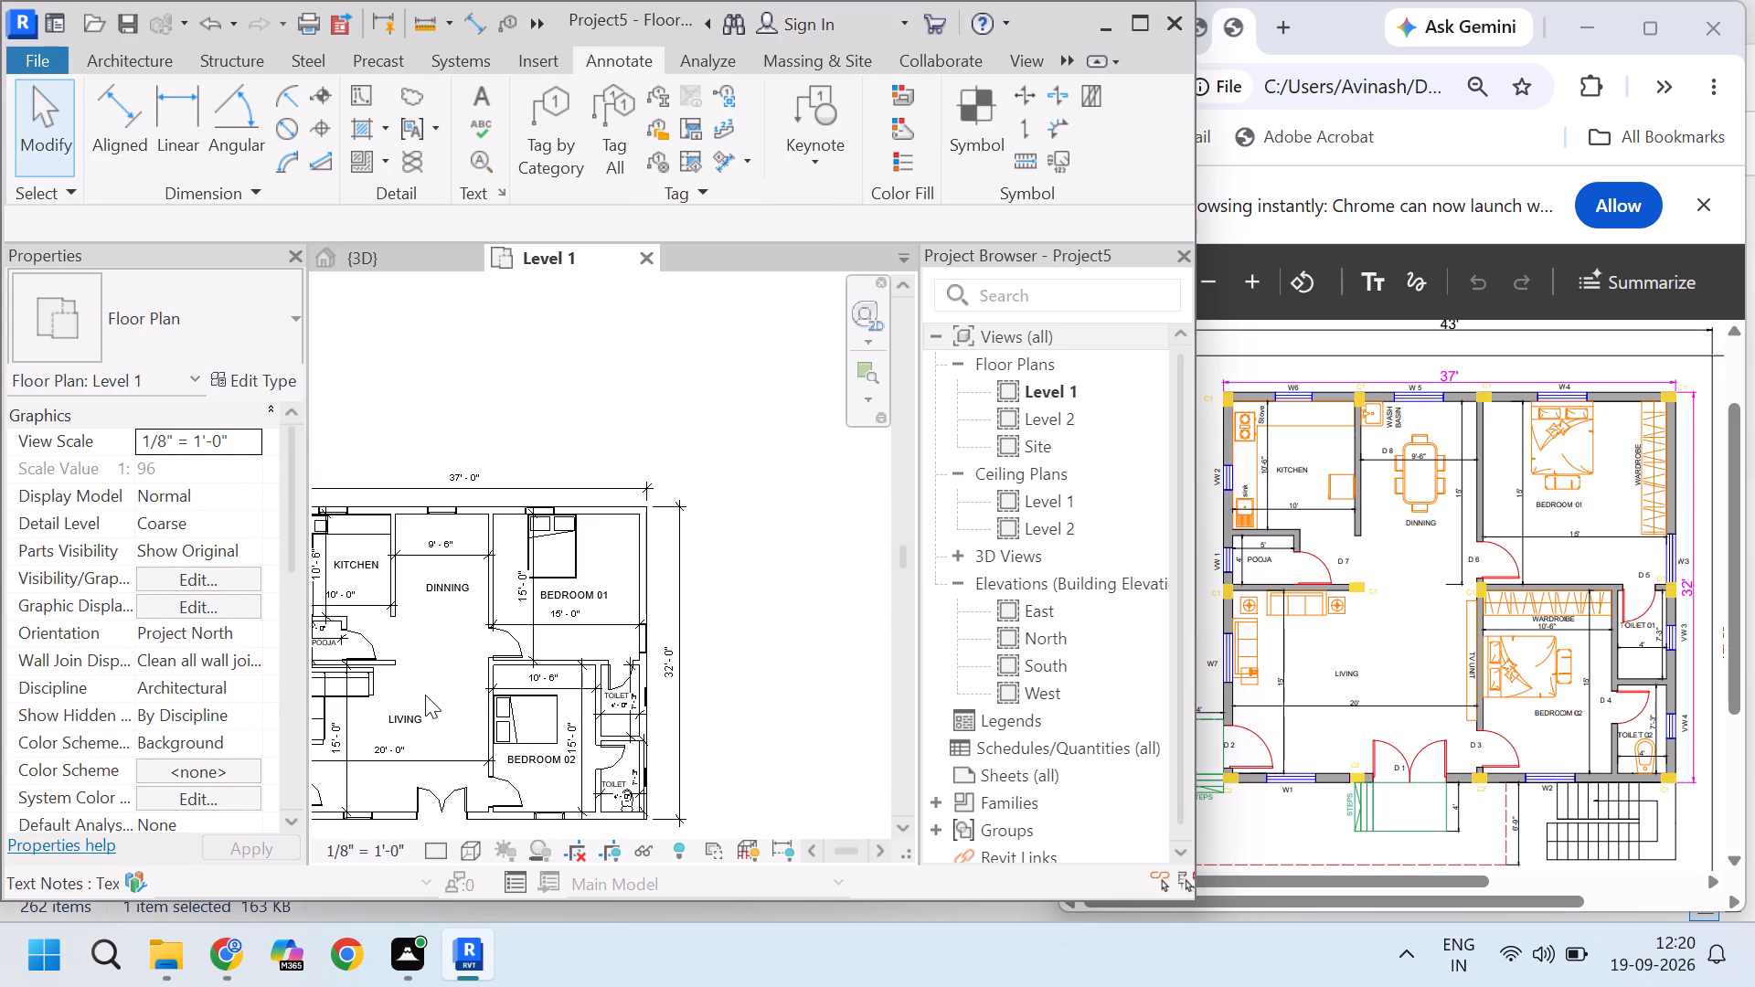
middle_click_drag(425, 695, 609, 646)
scroll(618, 651, "up", 3)
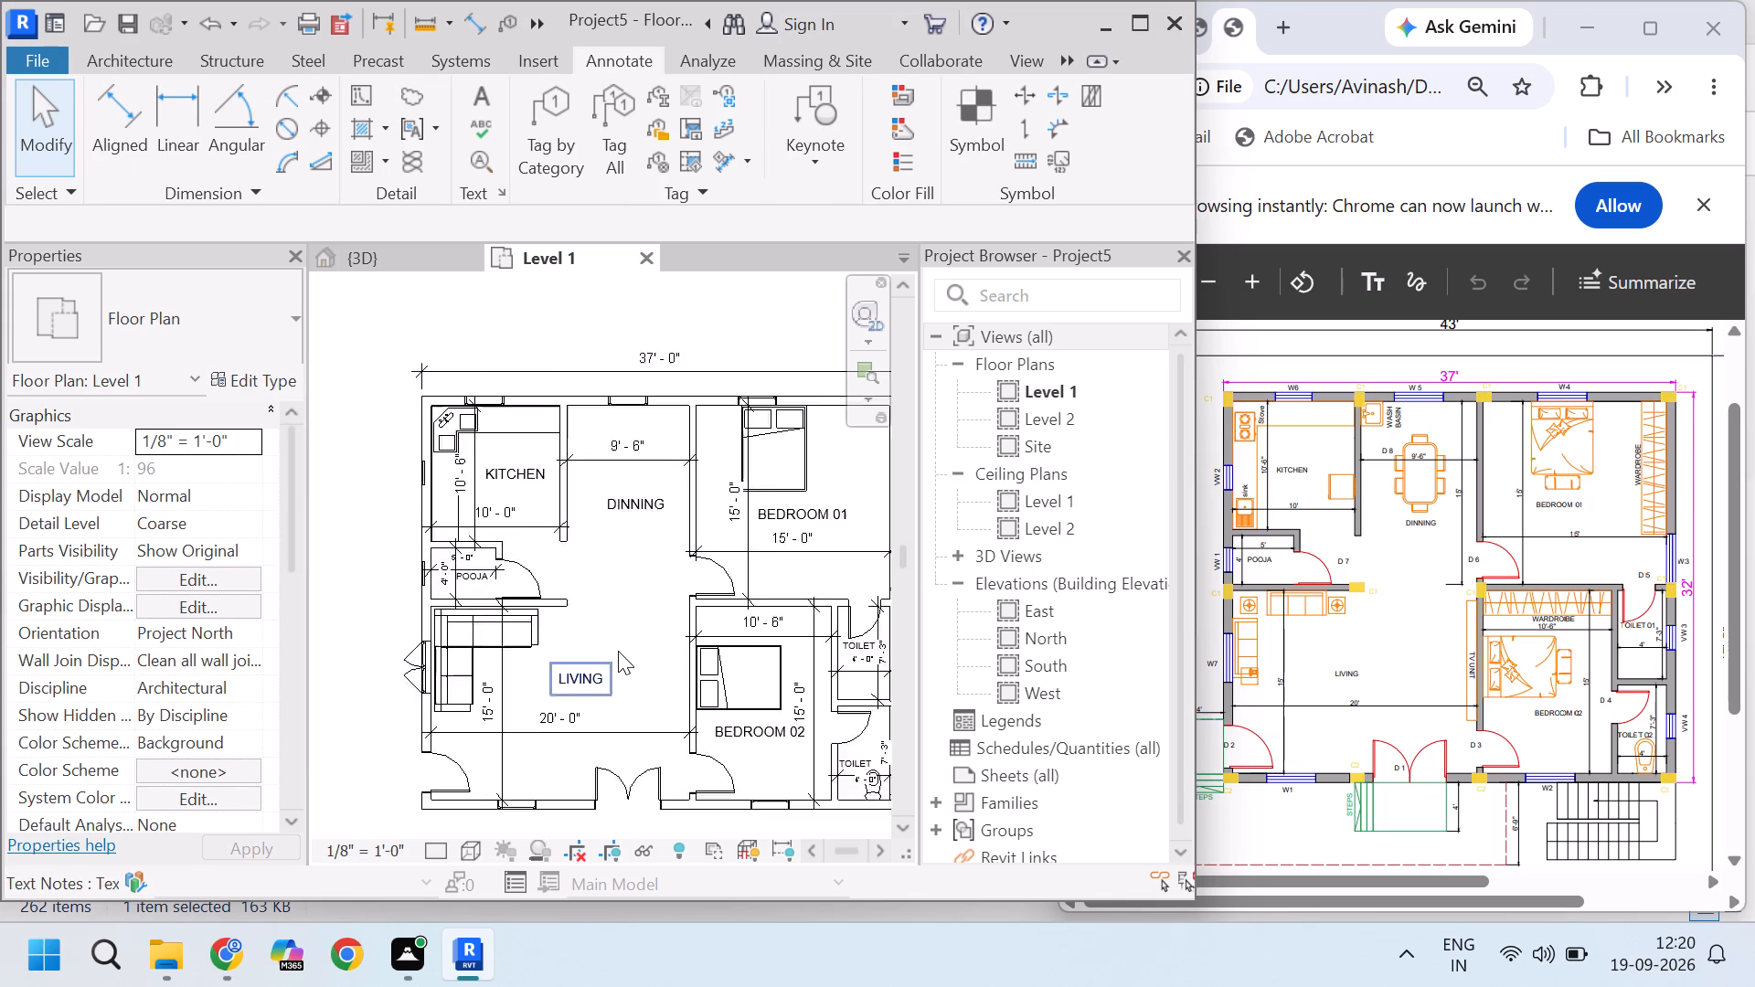
scroll(690, 667, "down", 4)
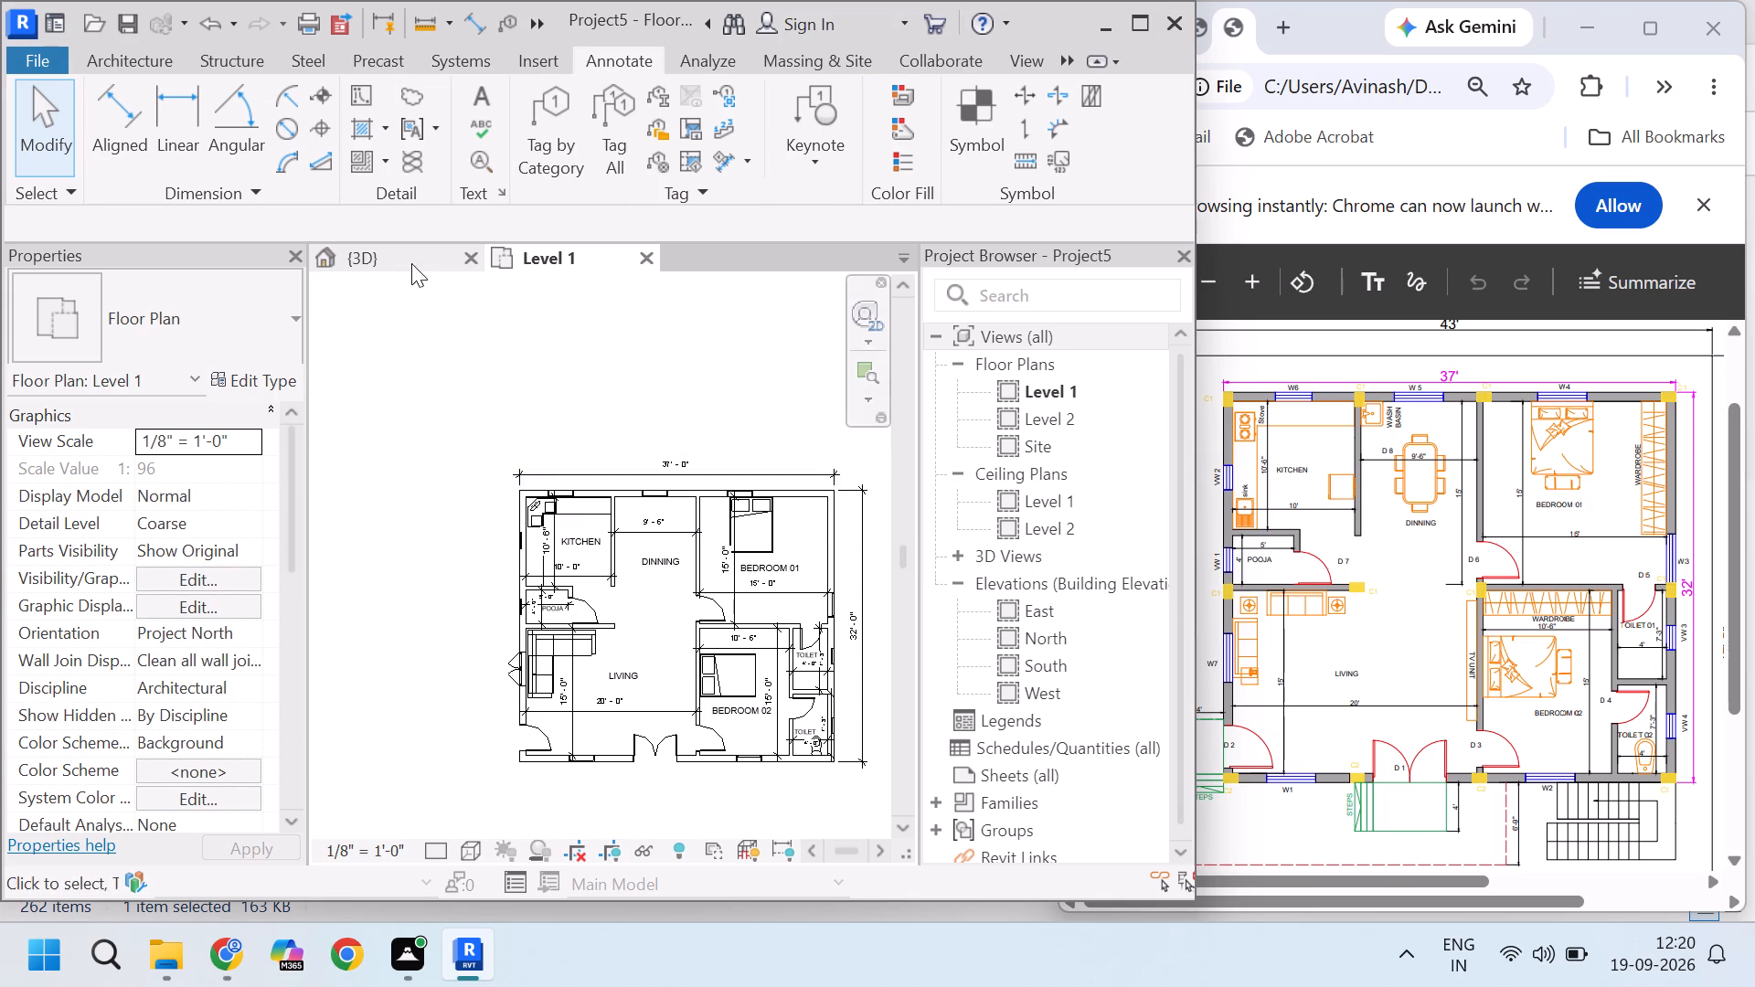
left_click(410, 250)
scroll(692, 541, "down", 17)
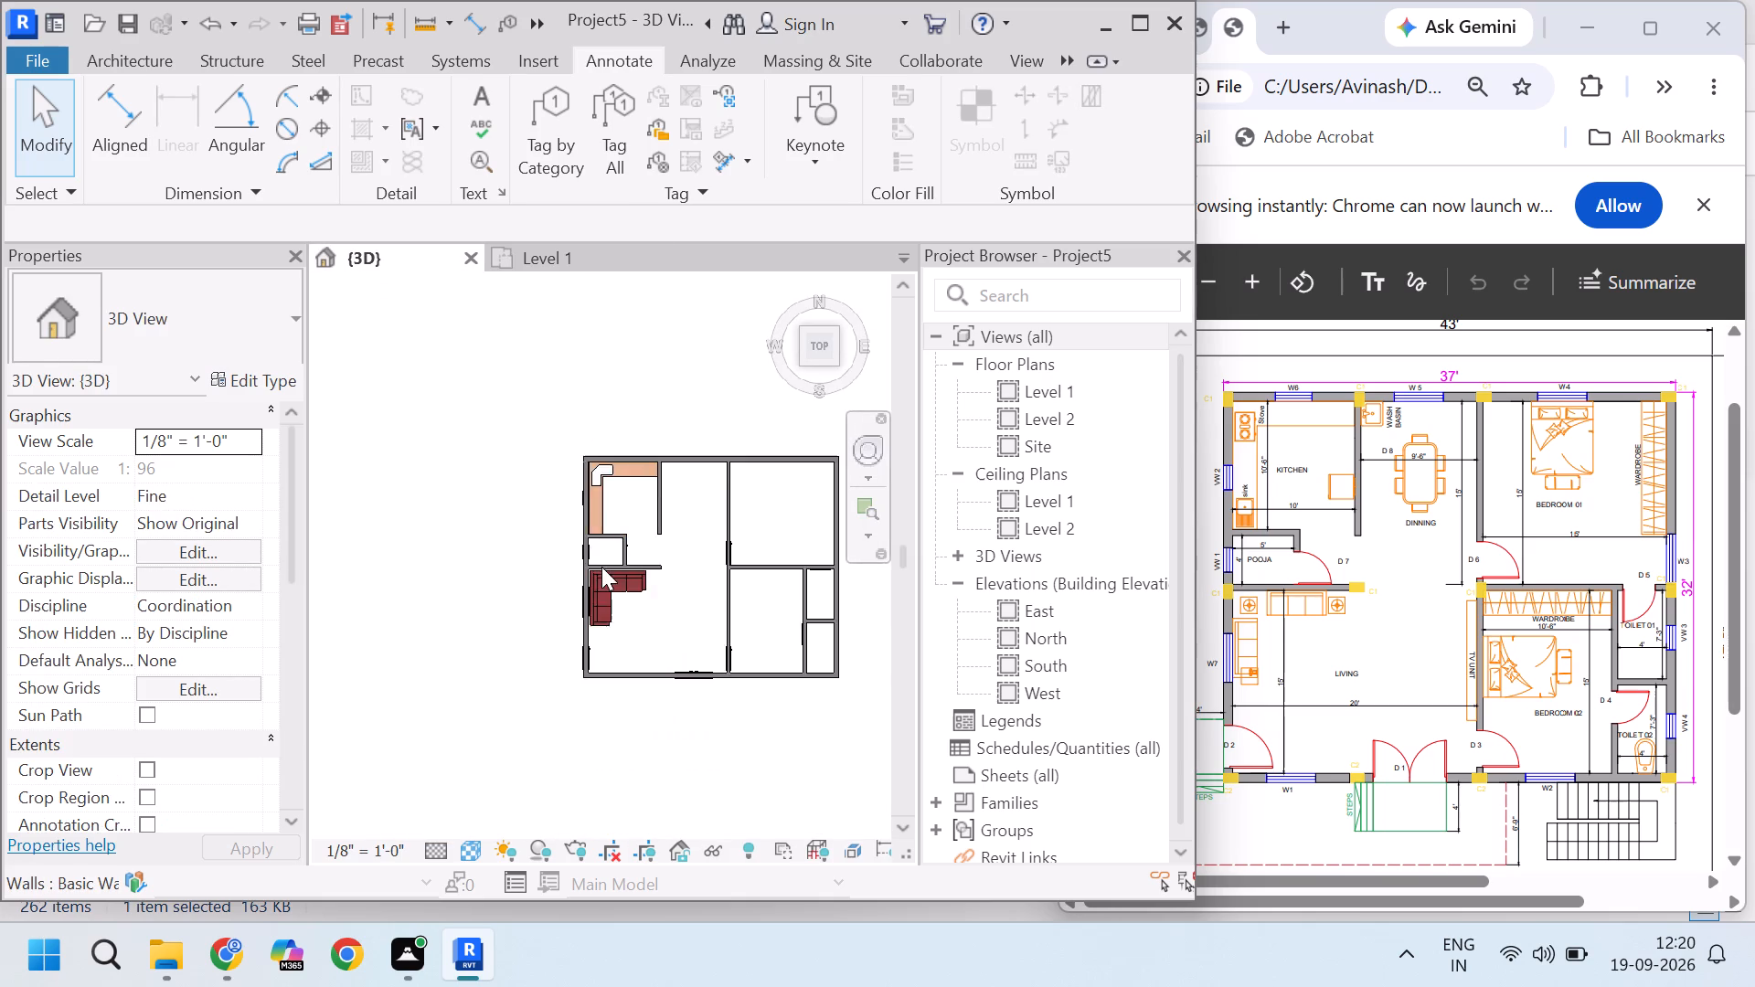
scroll(698, 600, "up", 6)
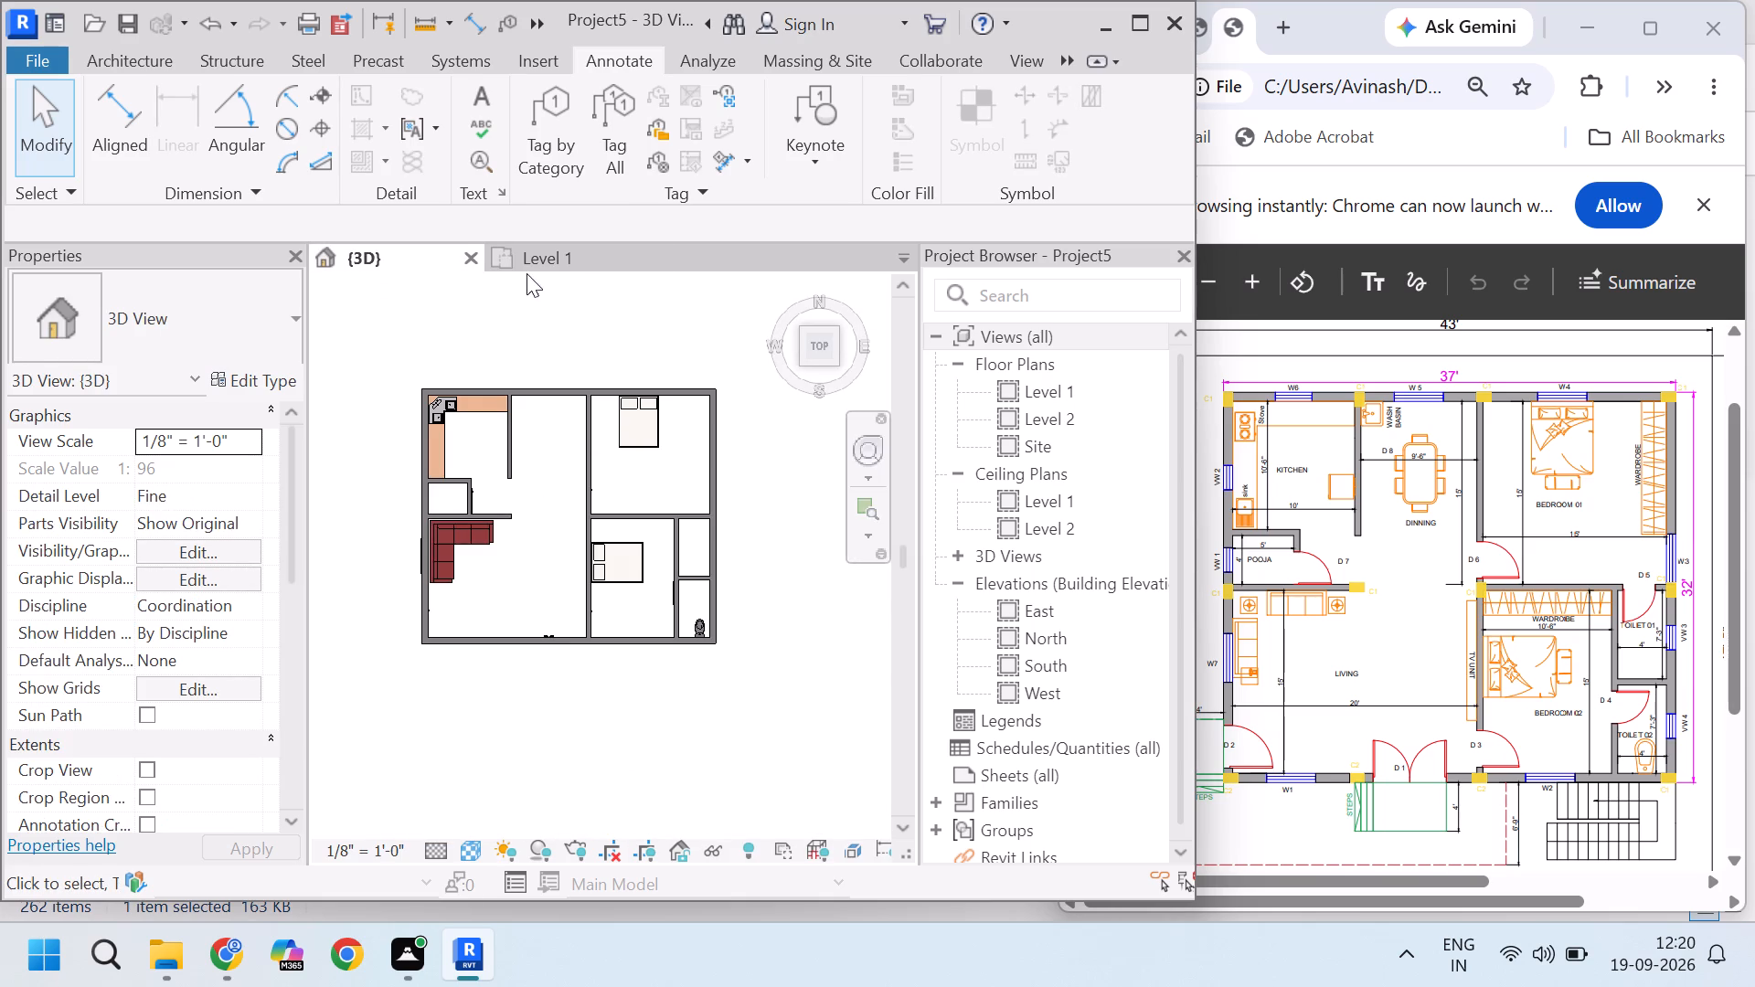
left_click(532, 247)
scroll(669, 464, "down", 3)
scroll(678, 471, "up", 3)
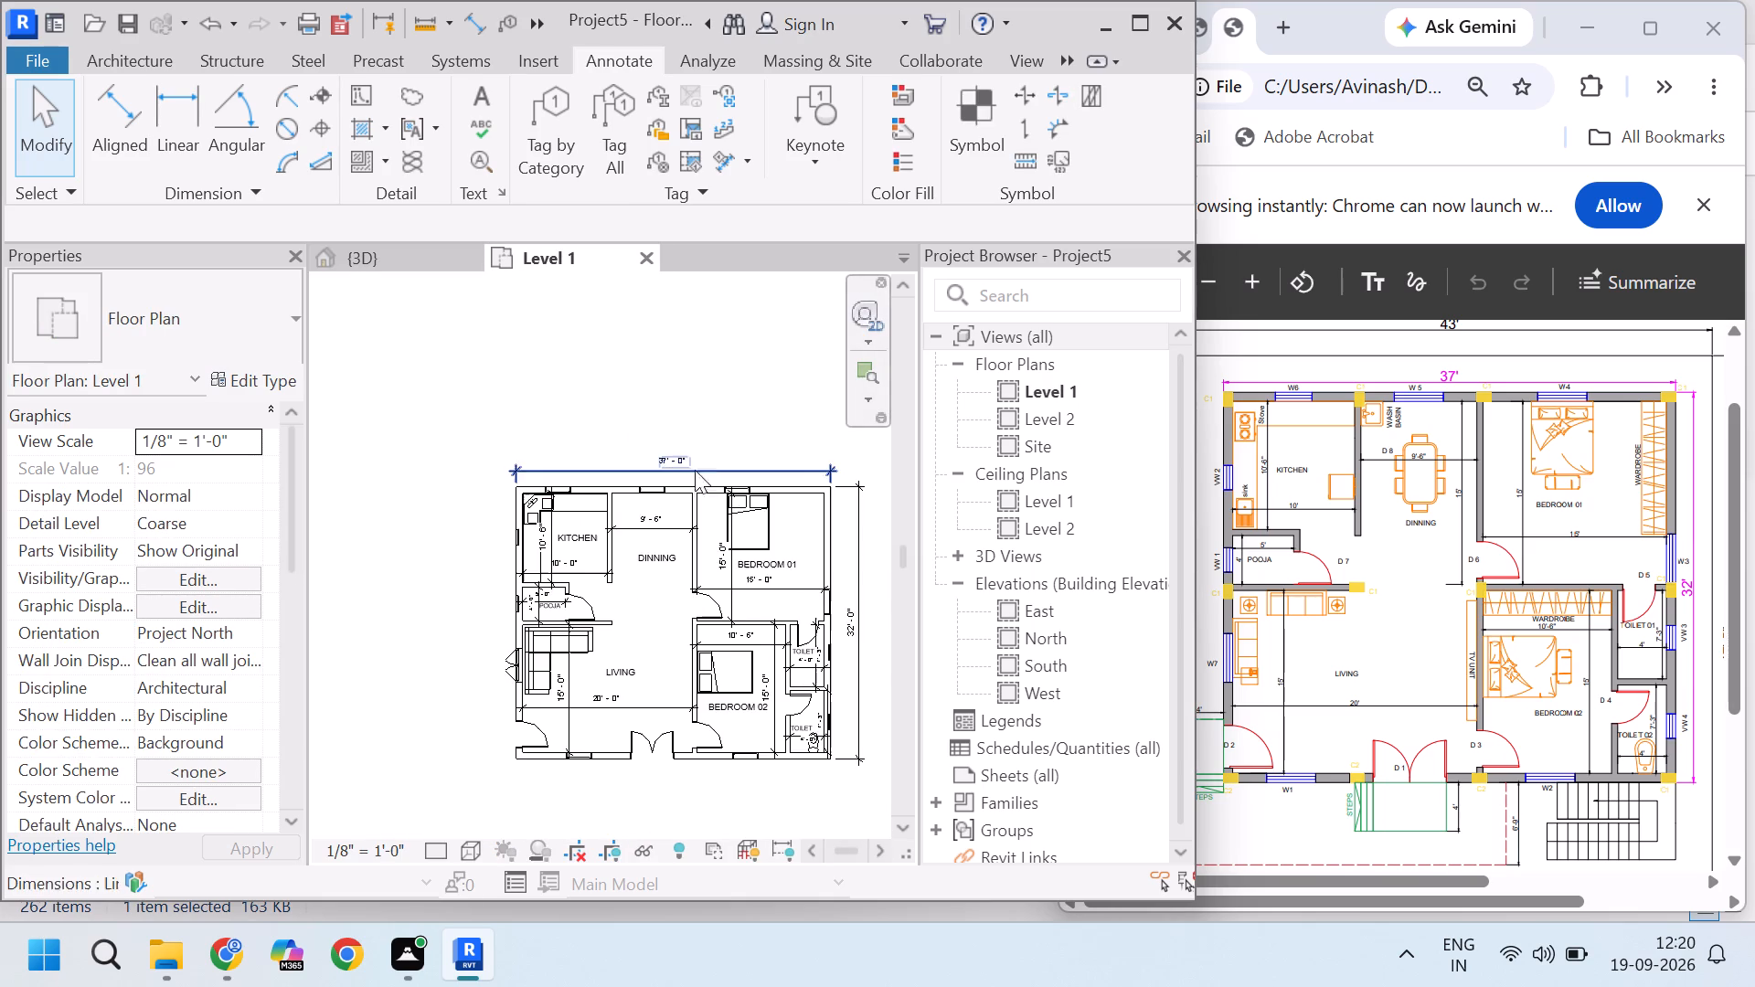
middle_click_drag(680, 428, 620, 352)
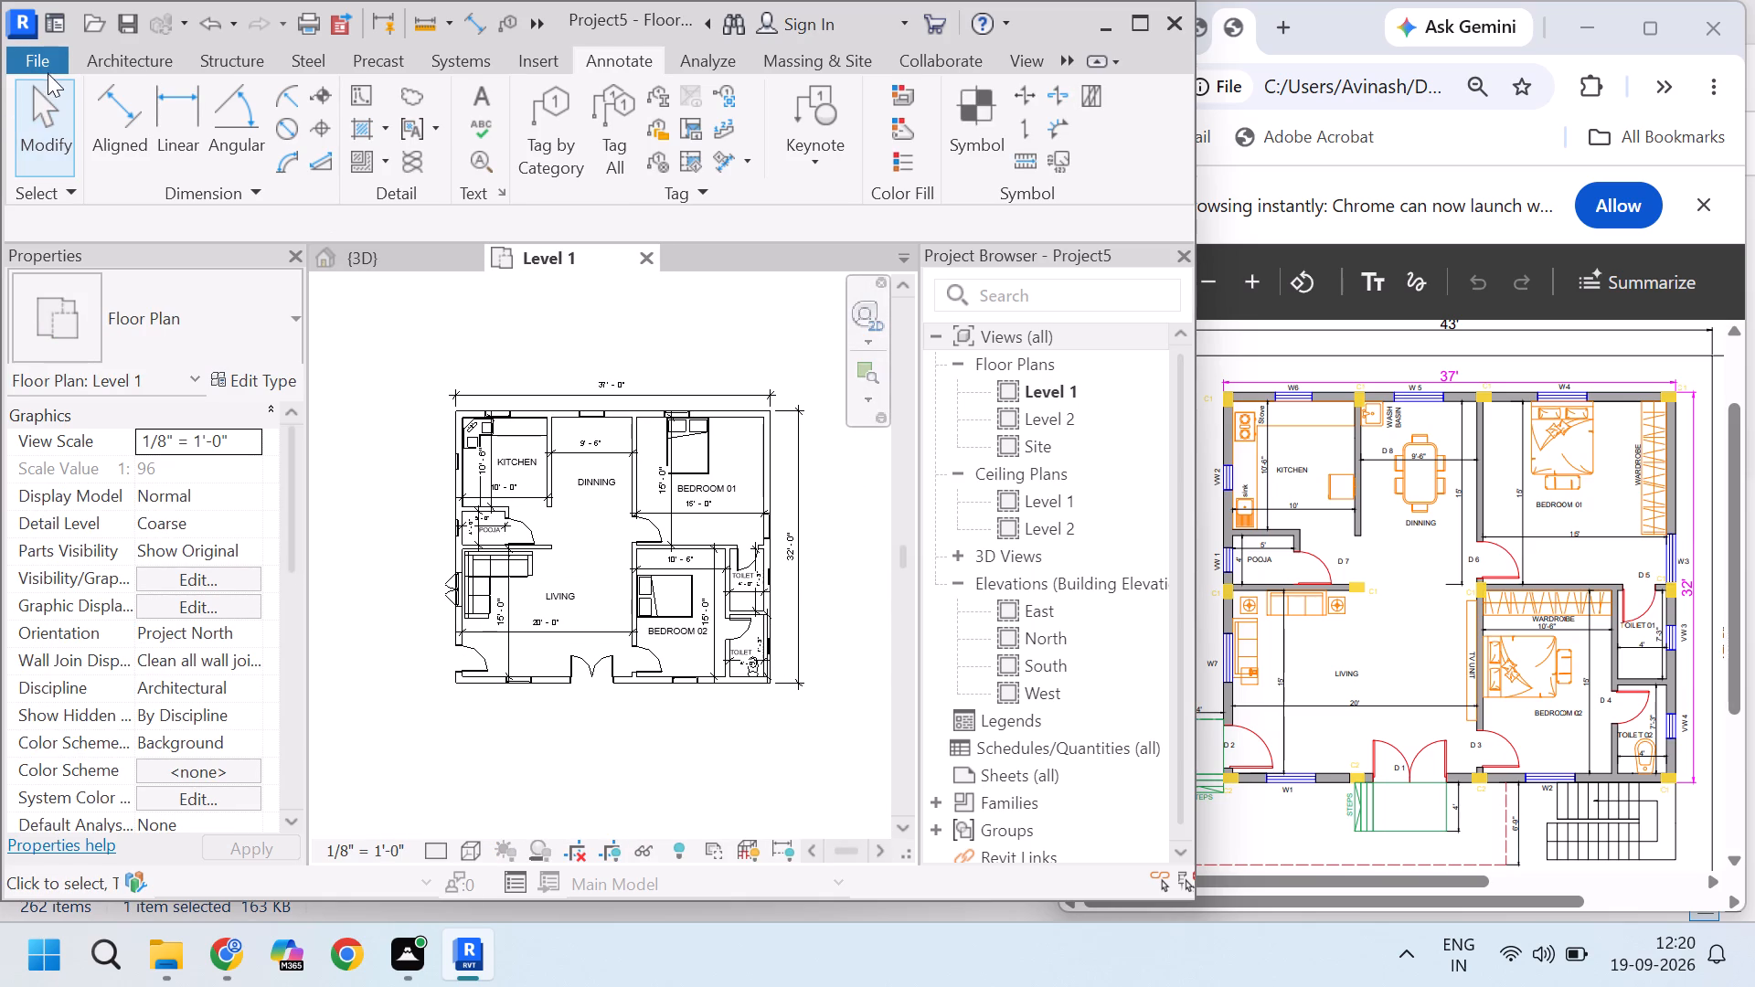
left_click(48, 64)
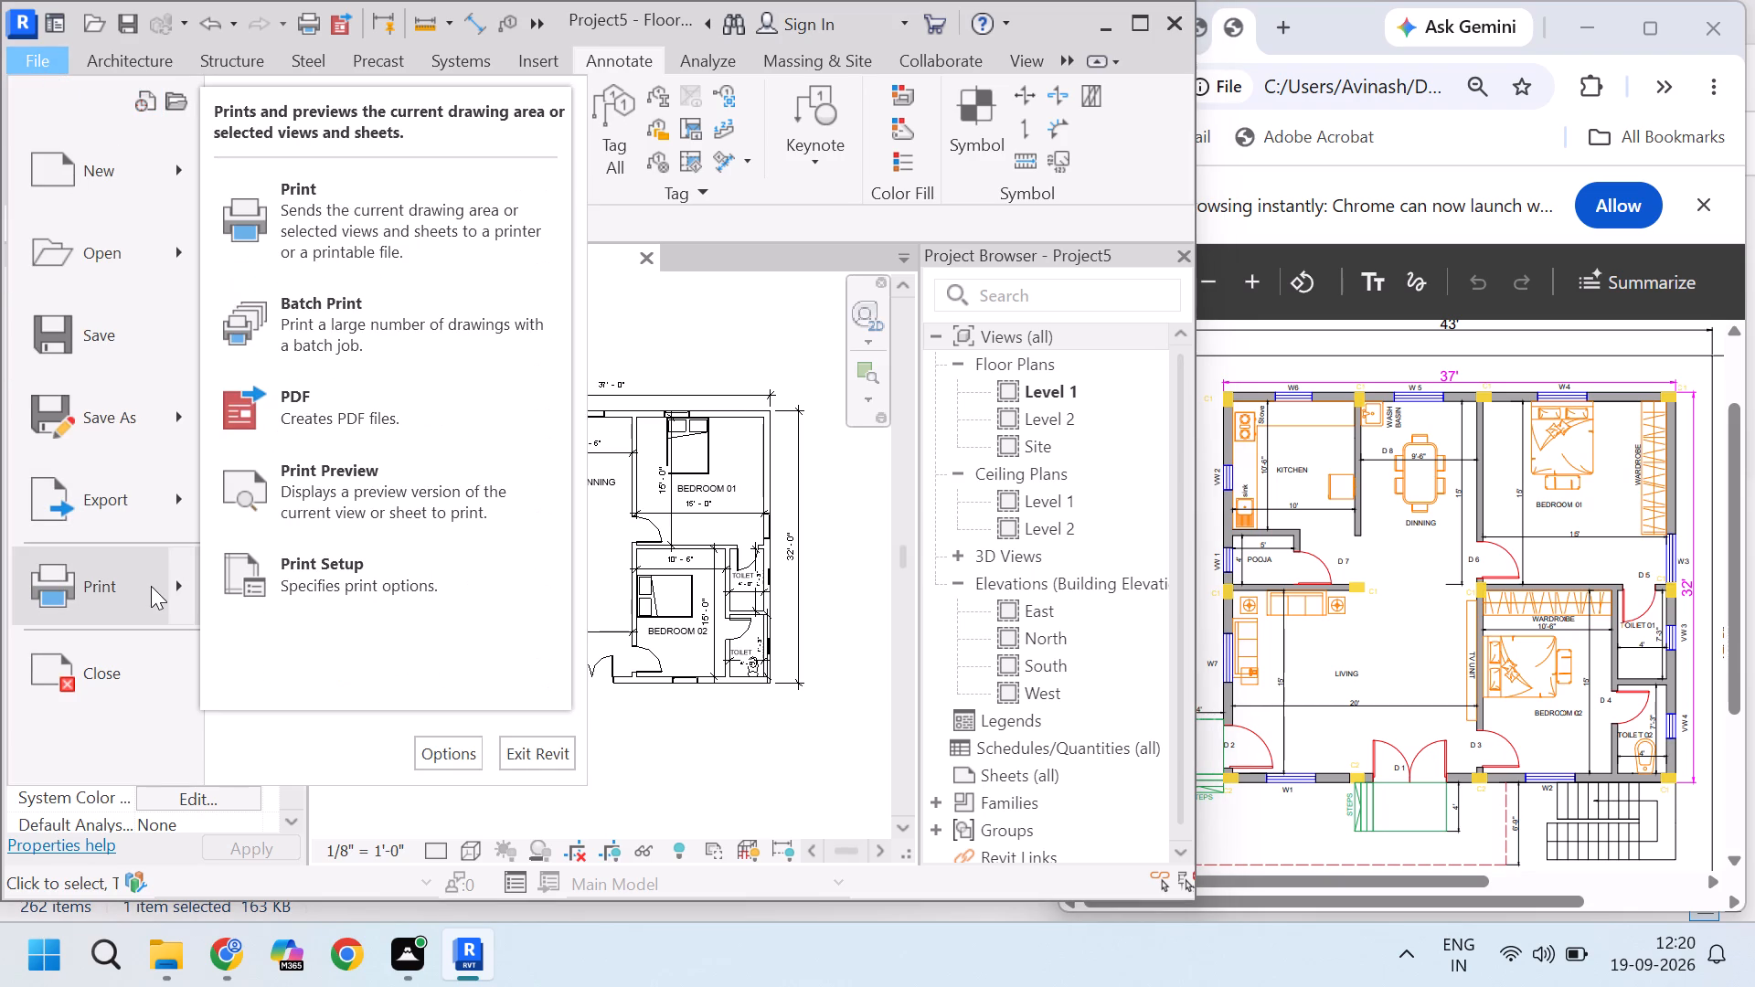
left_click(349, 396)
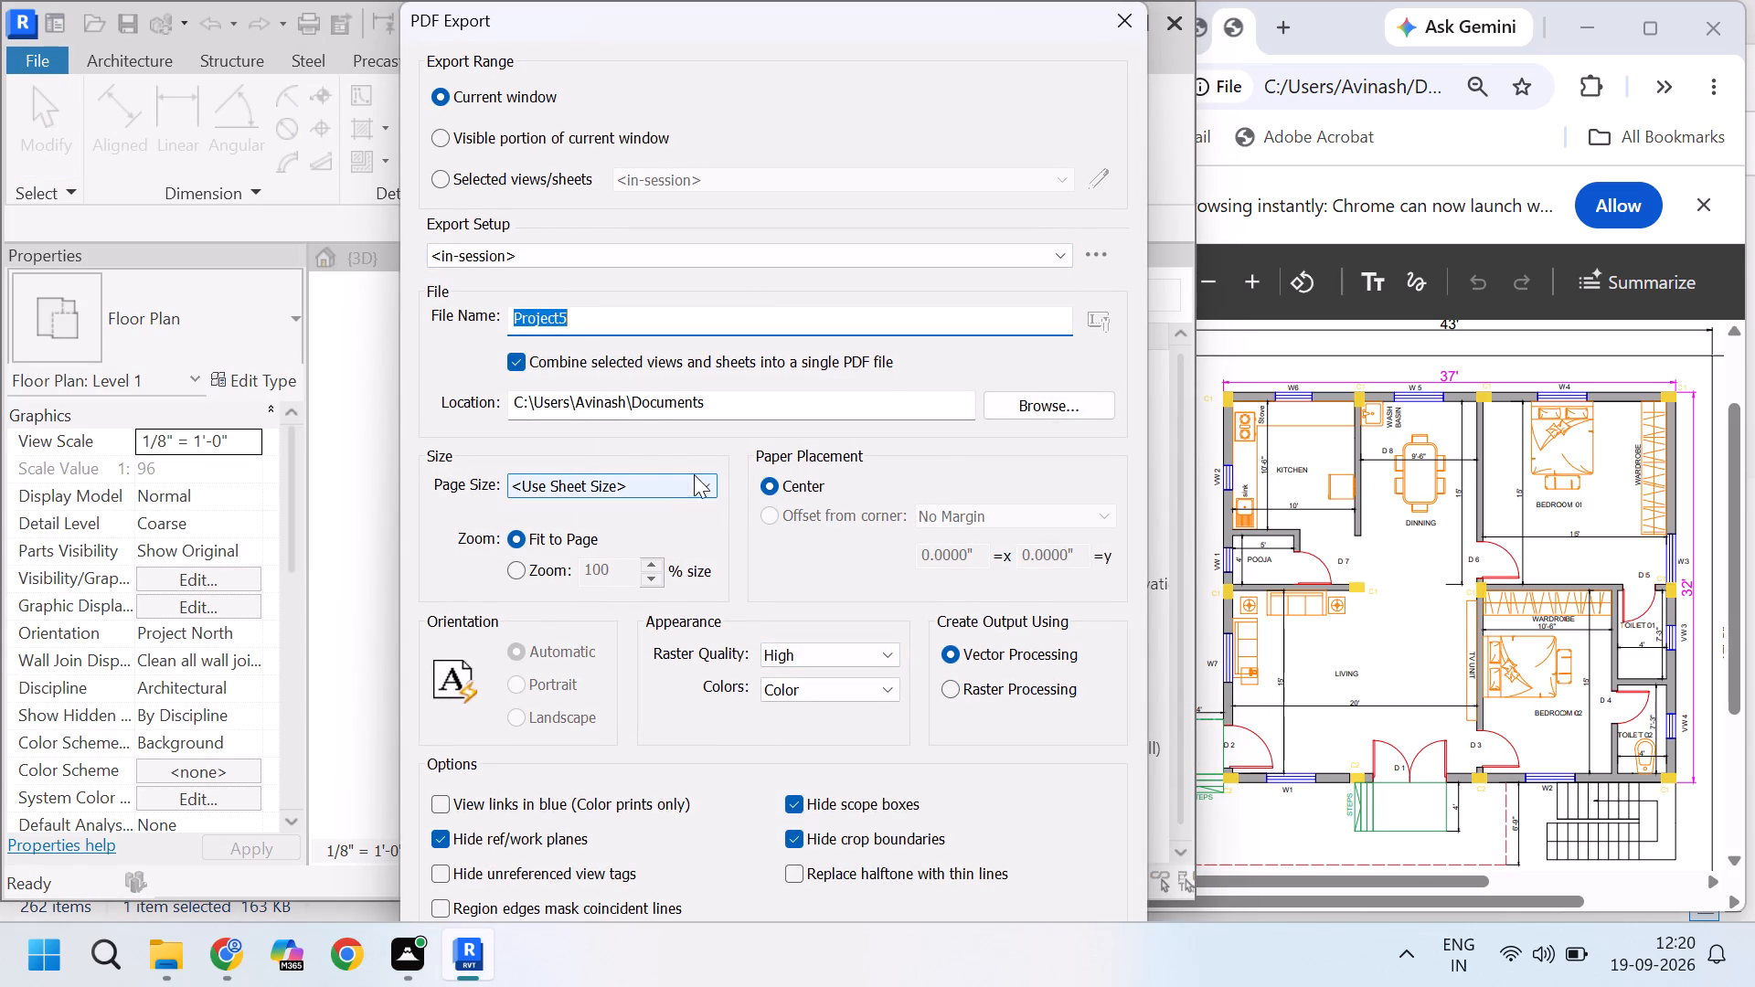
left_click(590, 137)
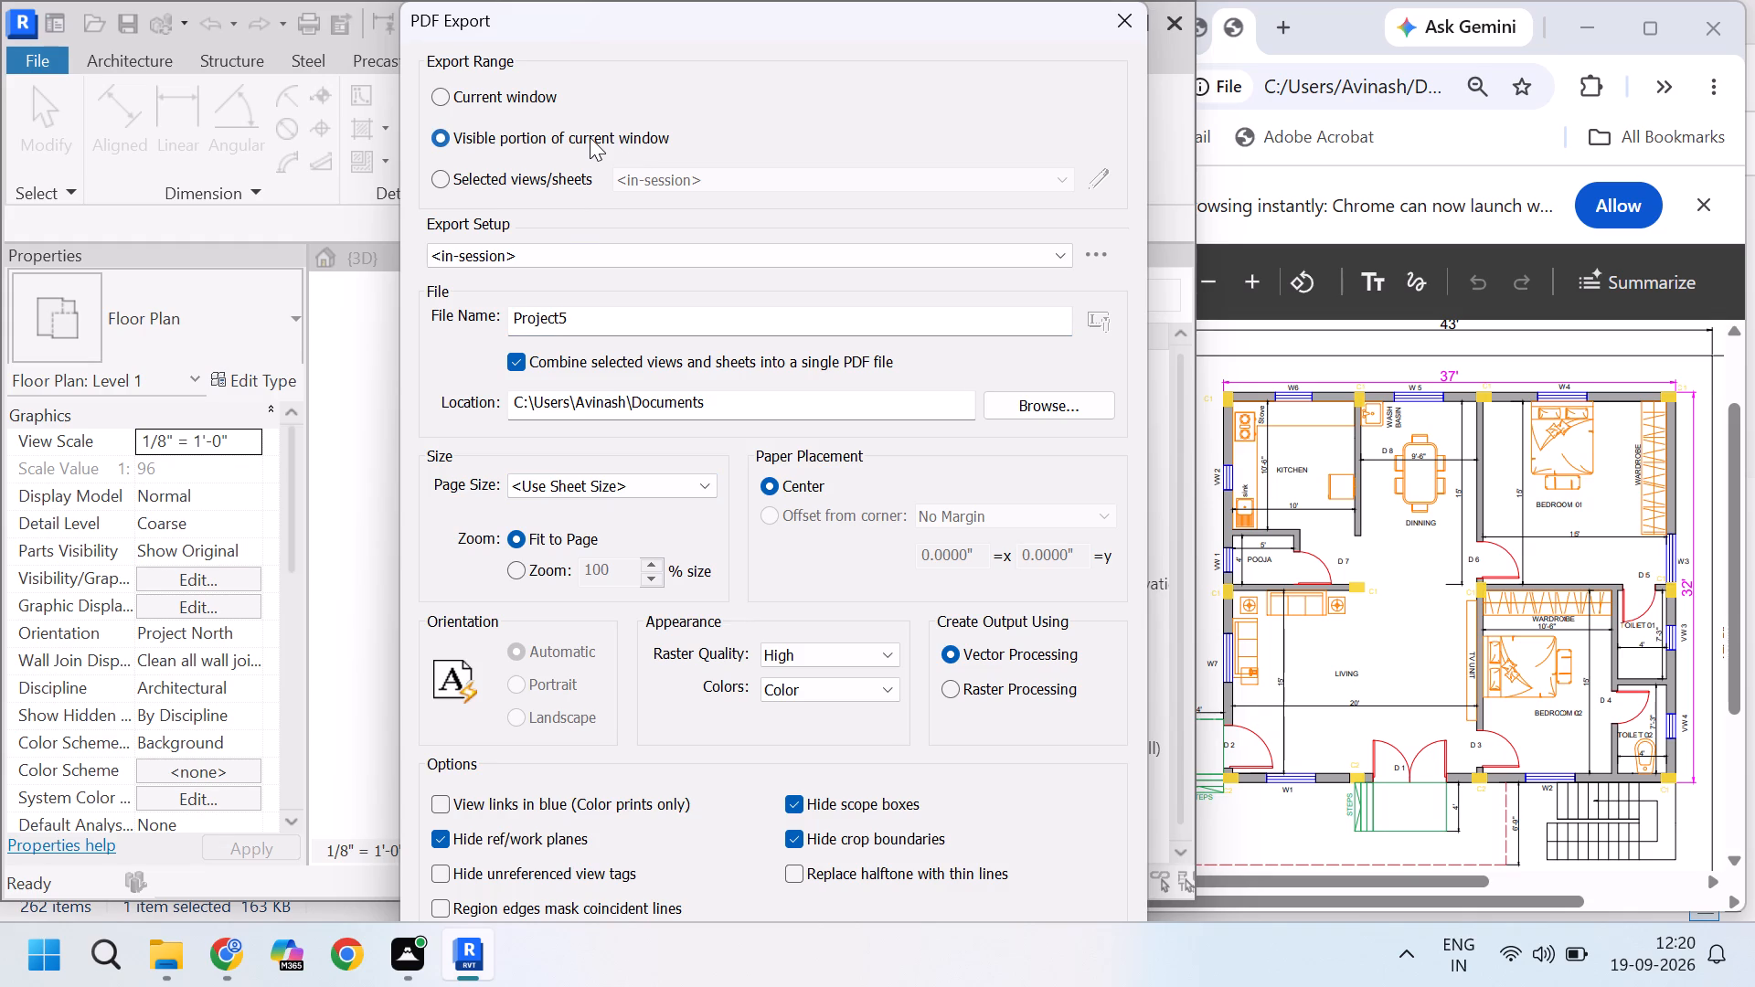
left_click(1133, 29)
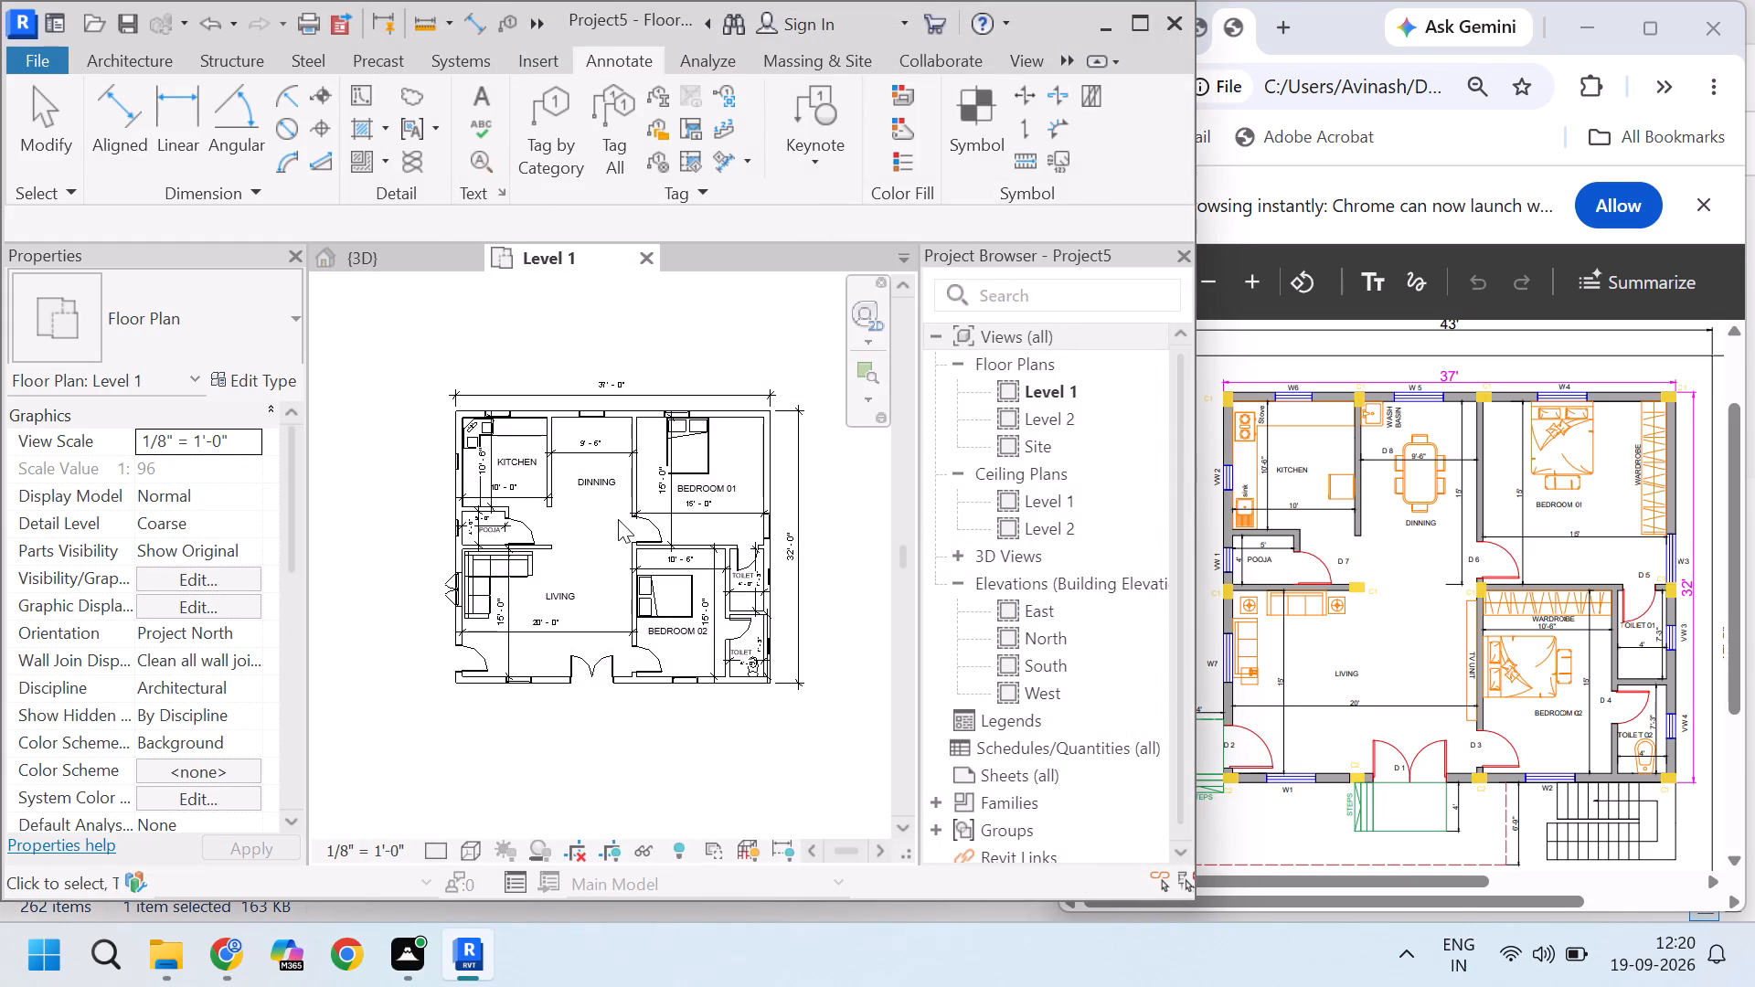
Examine the room notes and dimensions across the Level 1 plan, overall and close up.
scroll(619, 518, "up", 3)
scroll(544, 534, "up", 2)
scroll(590, 504, "down", 2)
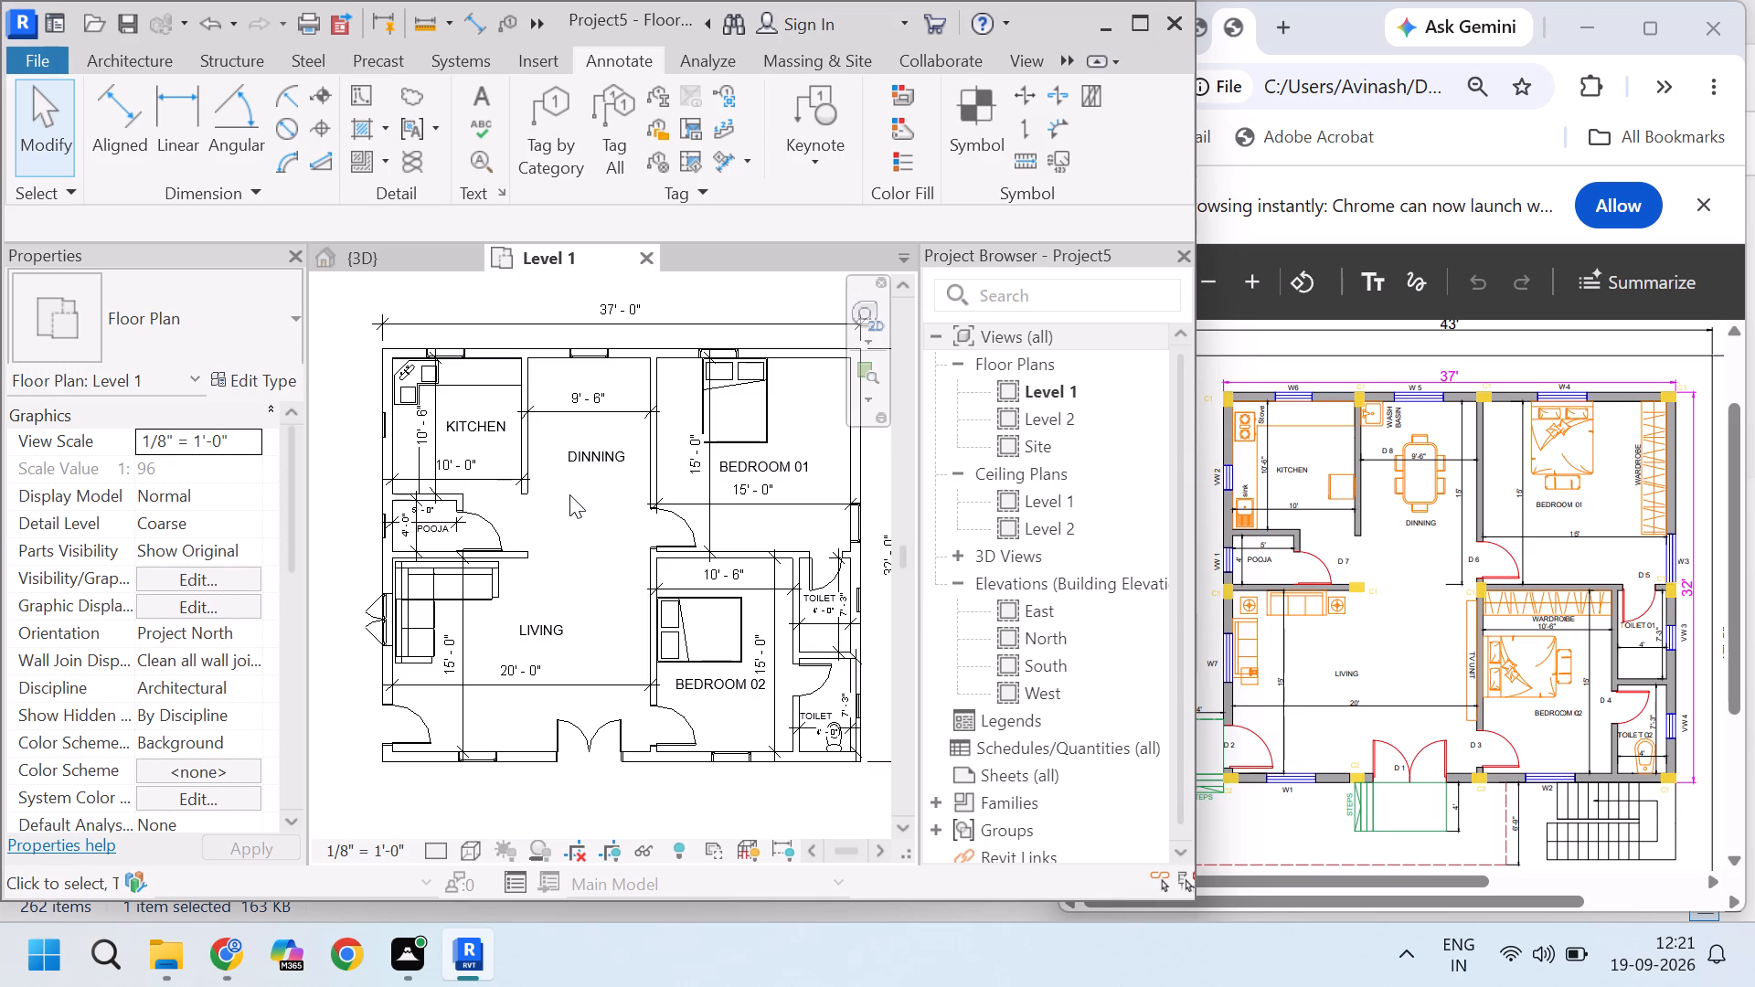
scroll(695, 556, "down", 4)
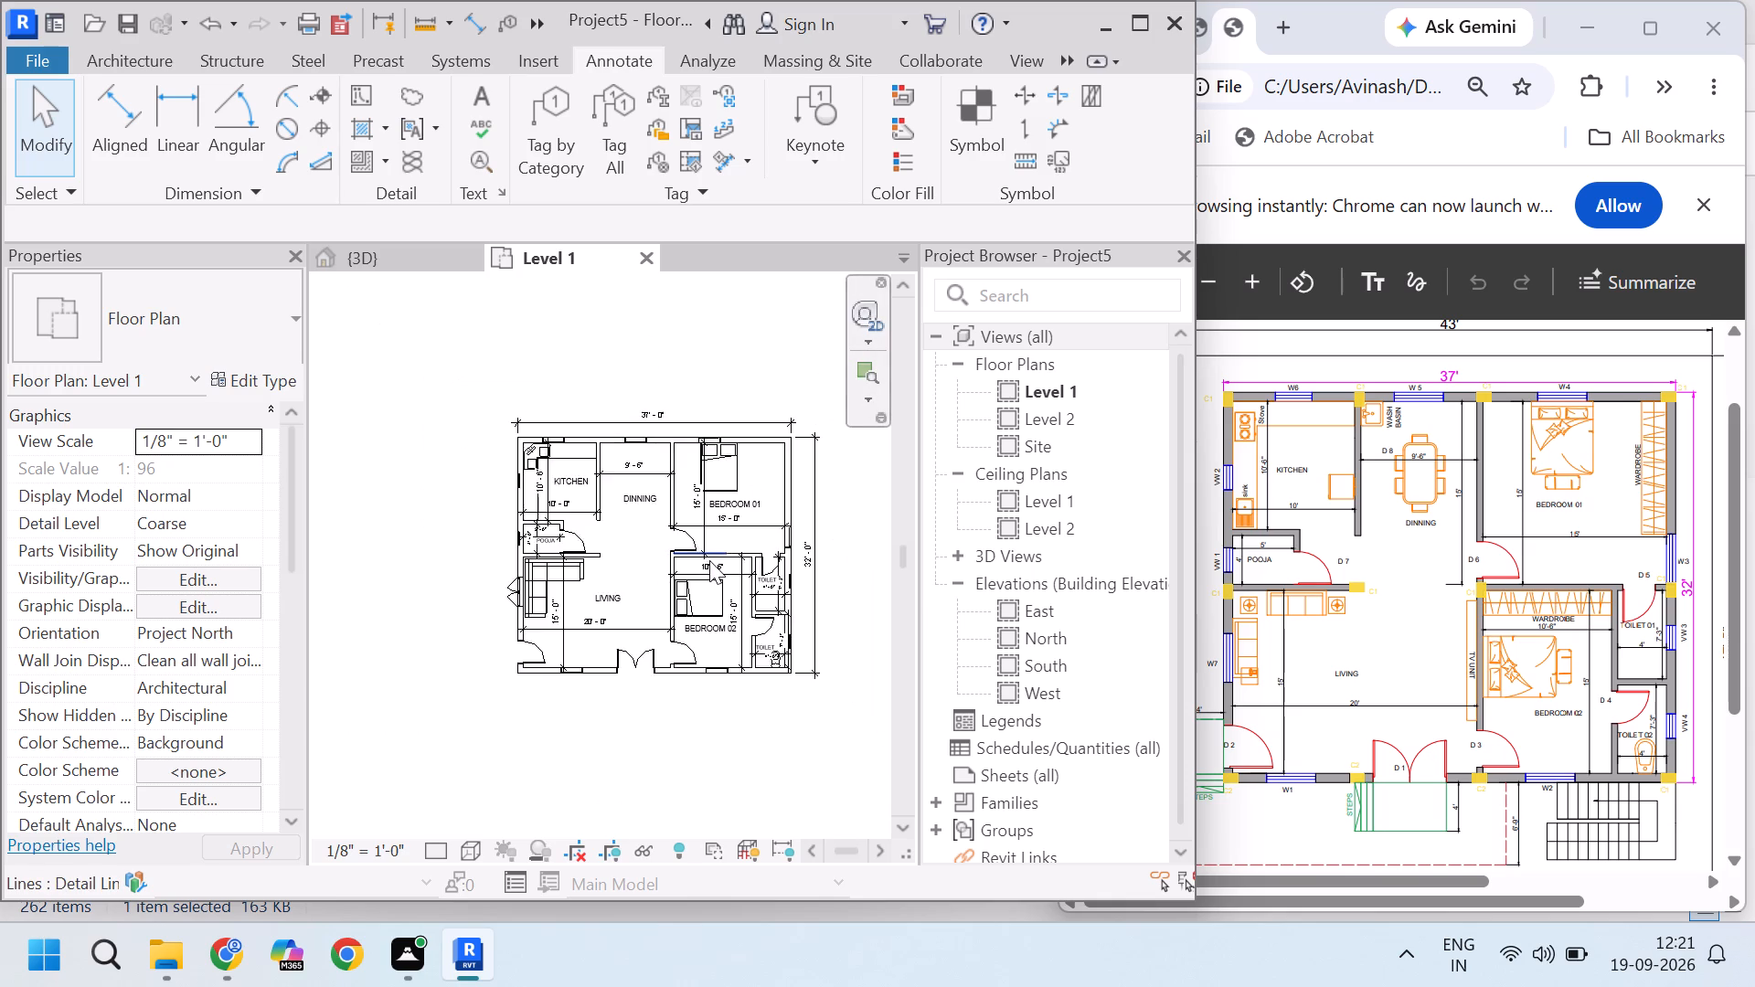
scroll(709, 560, "down", 2)
scroll(709, 560, "up", 2)
scroll(743, 460, "up", 2)
scroll(753, 459, "down", 2)
scroll(705, 463, "up", 1)
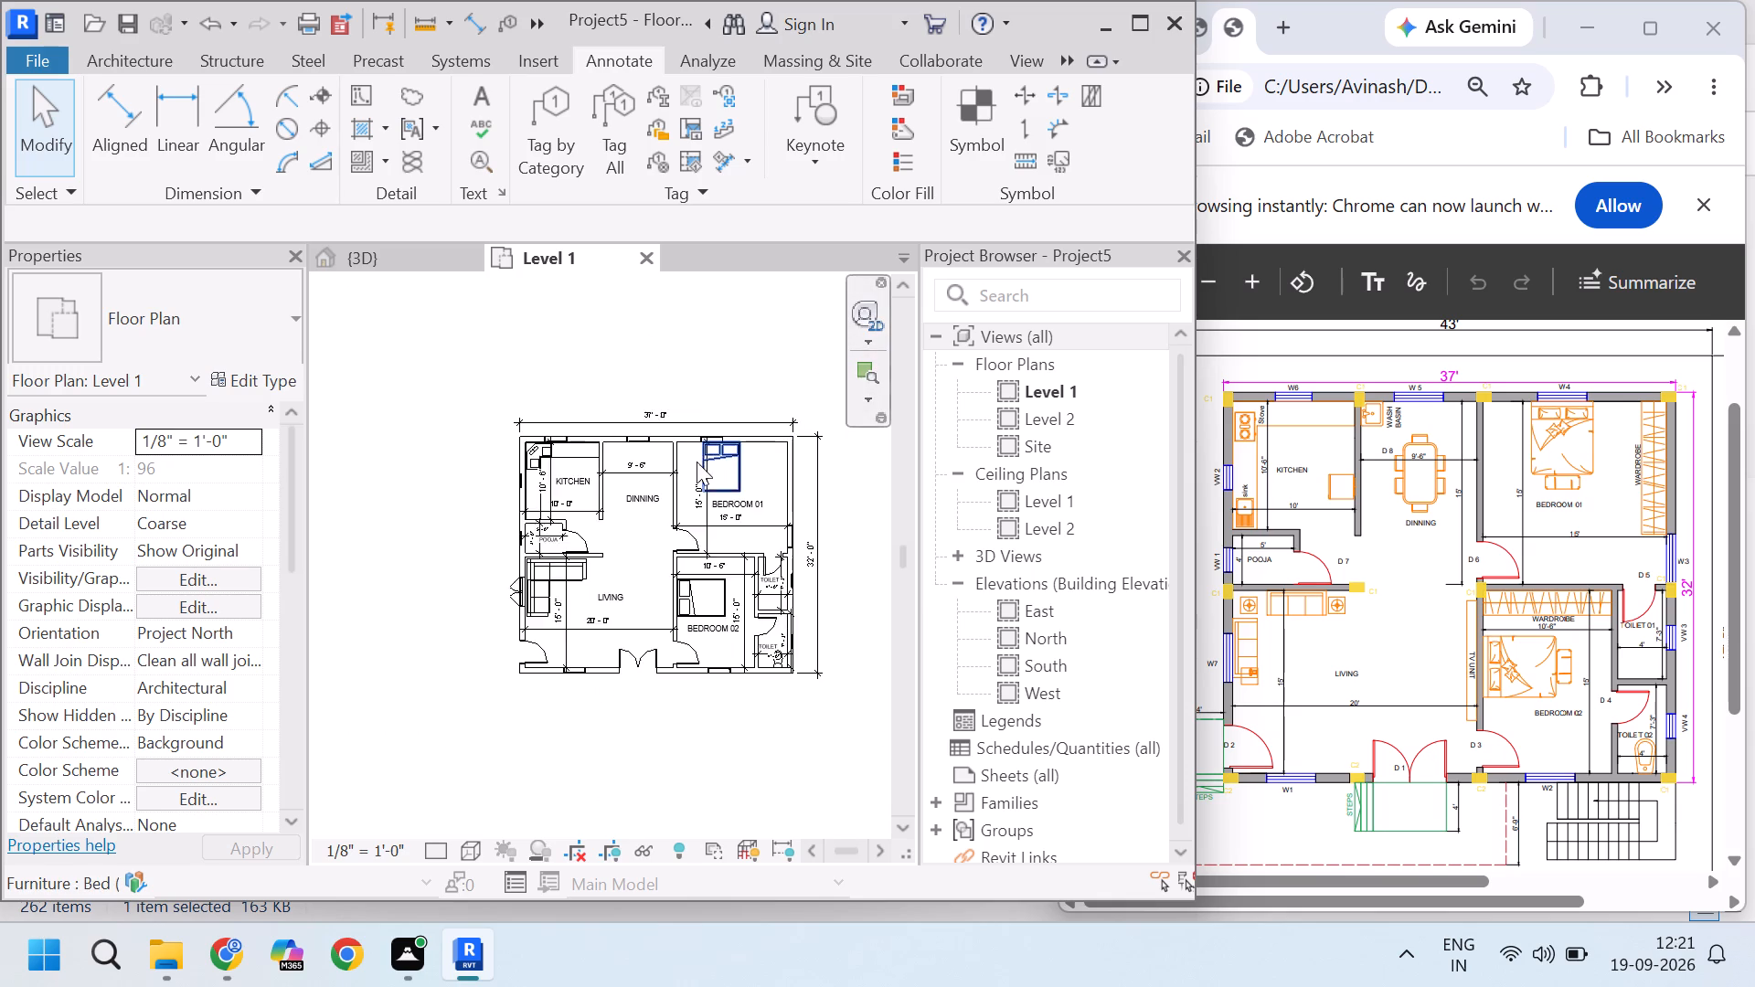
scroll(697, 462, "up", 6)
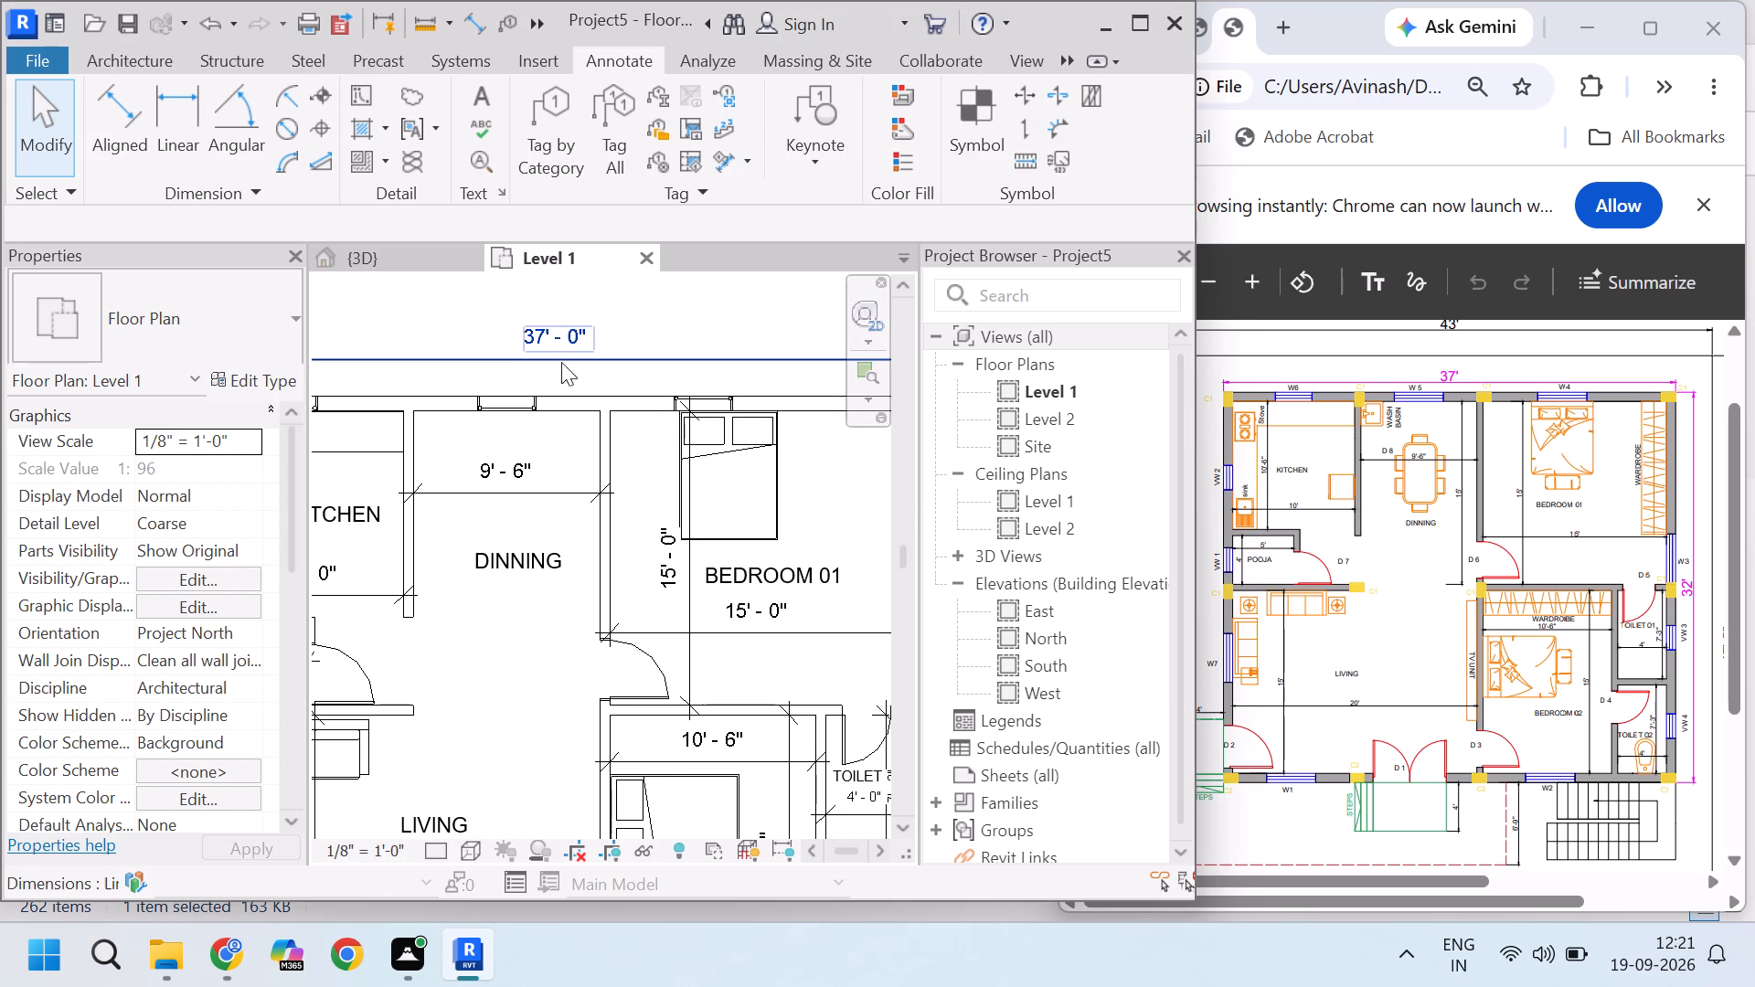
Compare the Level 1 plan with the 3D view from above and inspect the door between the DINNING area and BEDROOM 01.
scroll(614, 461, "down", 3)
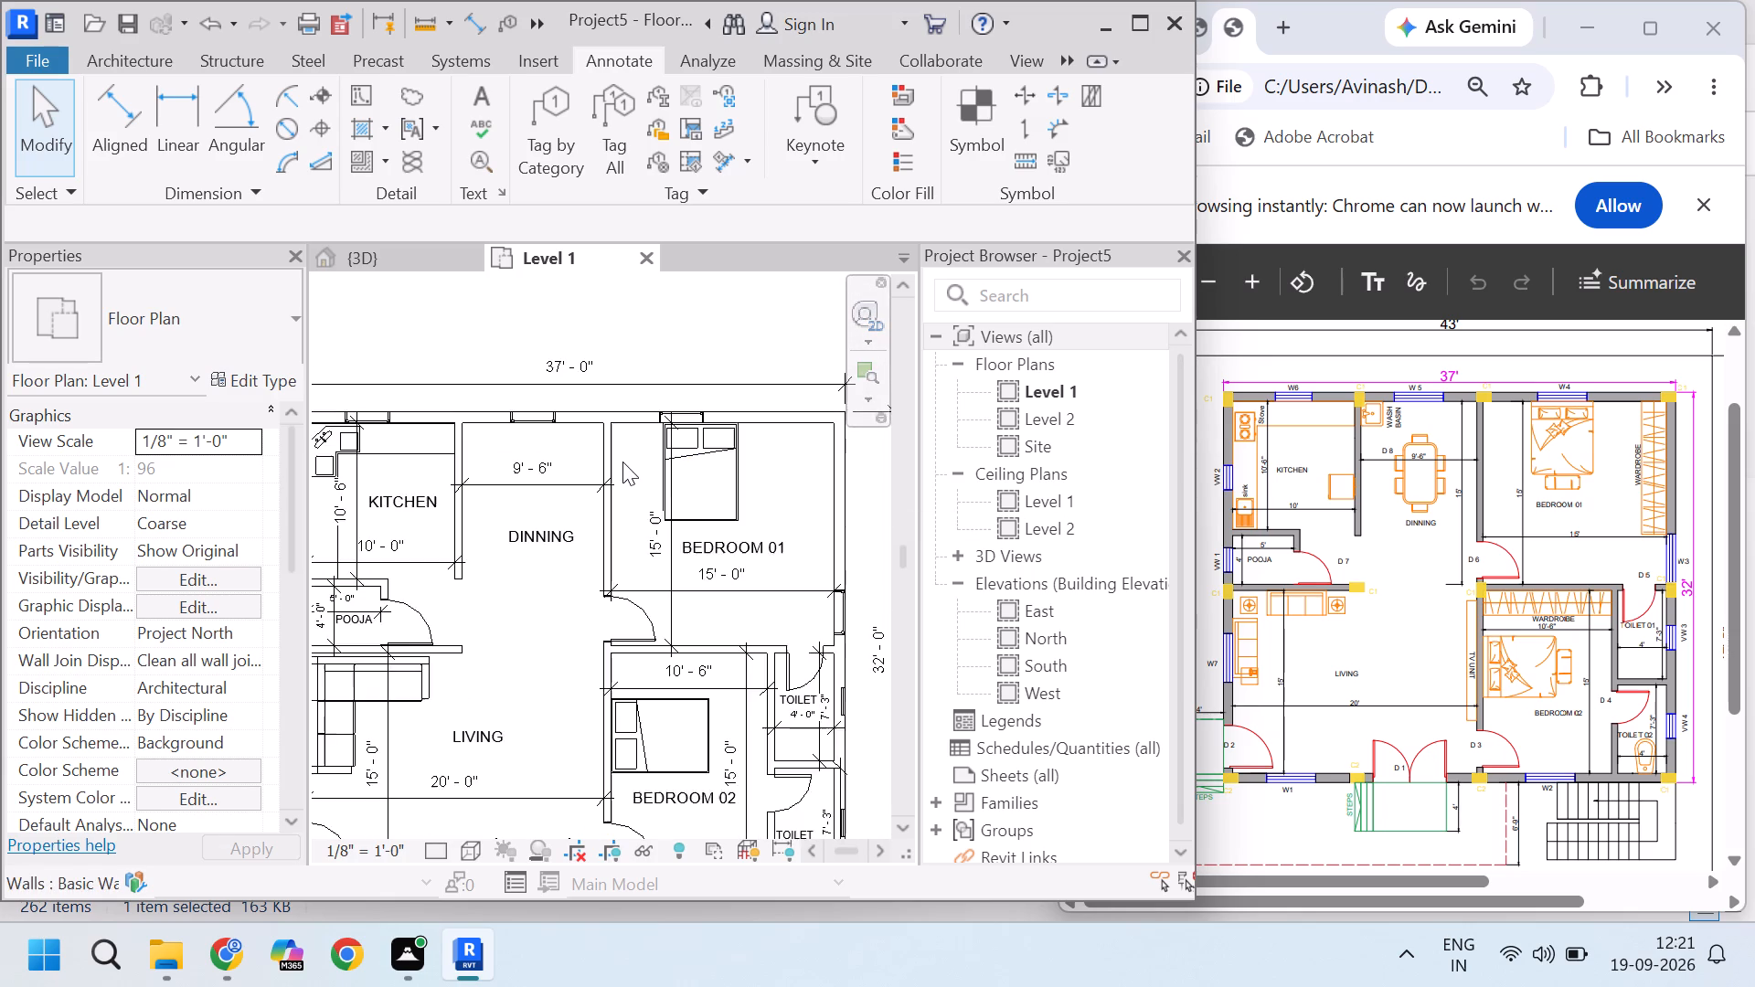
scroll(622, 462, "down", 3)
scroll(390, 275, "up", 1)
left_click(401, 265)
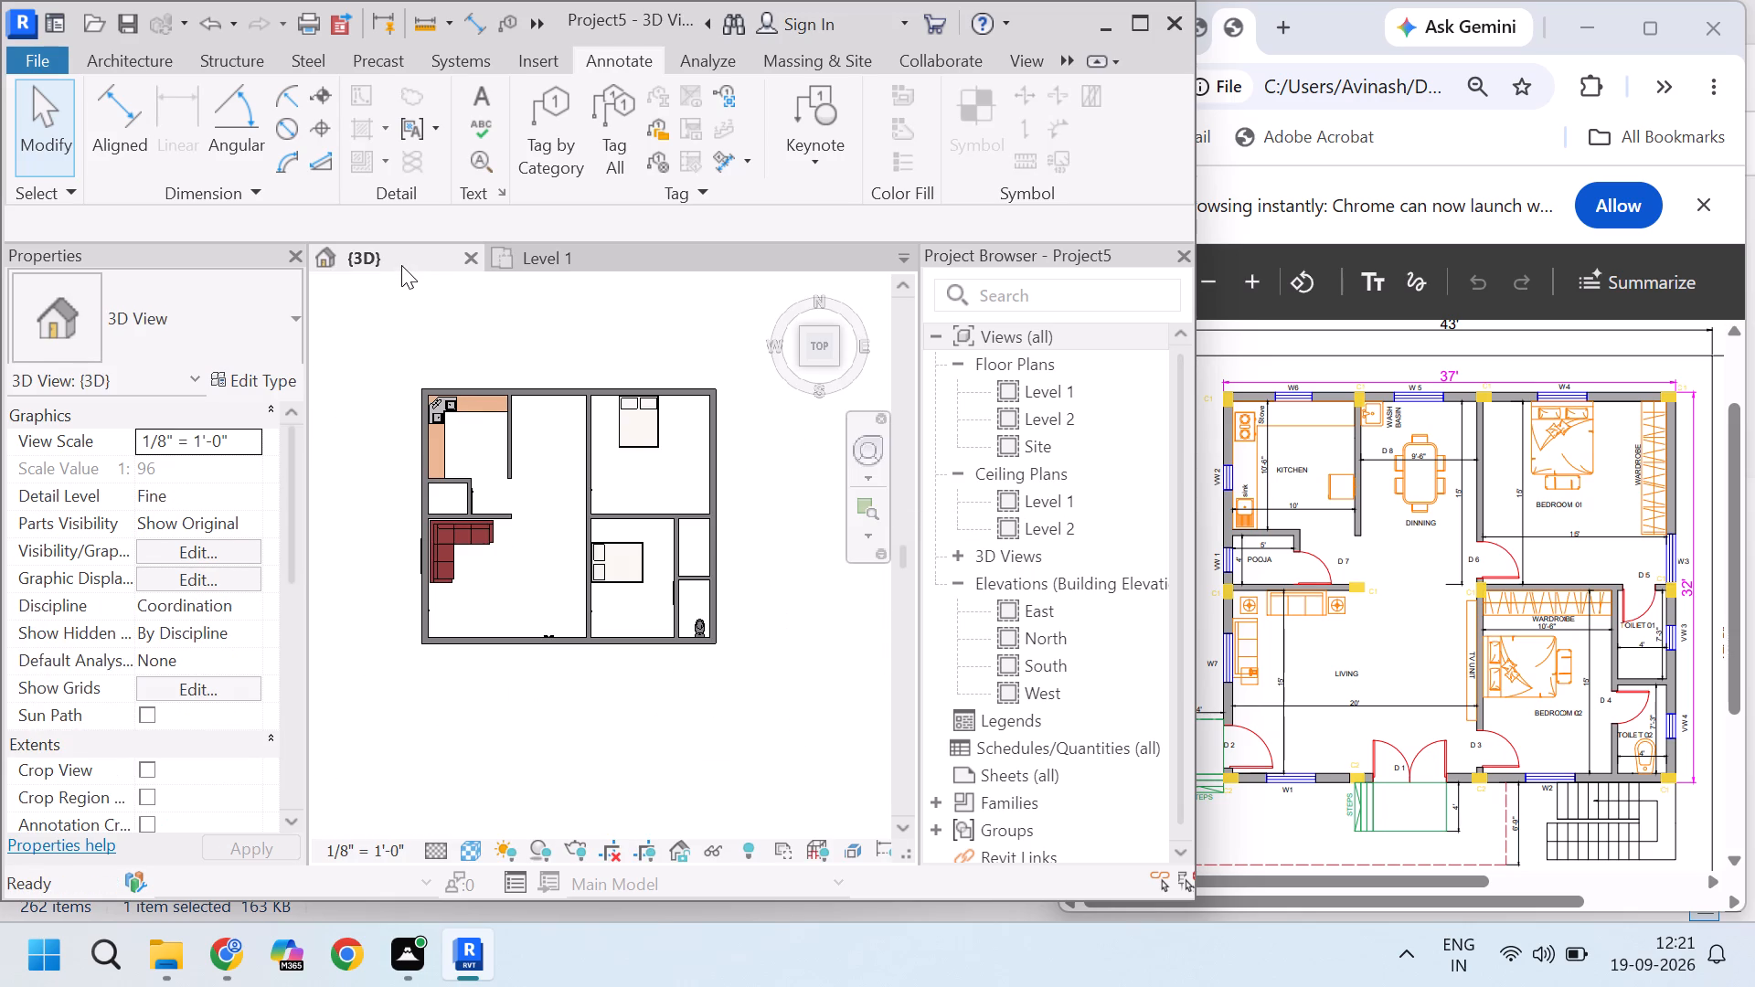
scroll(604, 490, "down", 2)
scroll(524, 444, "up", 3)
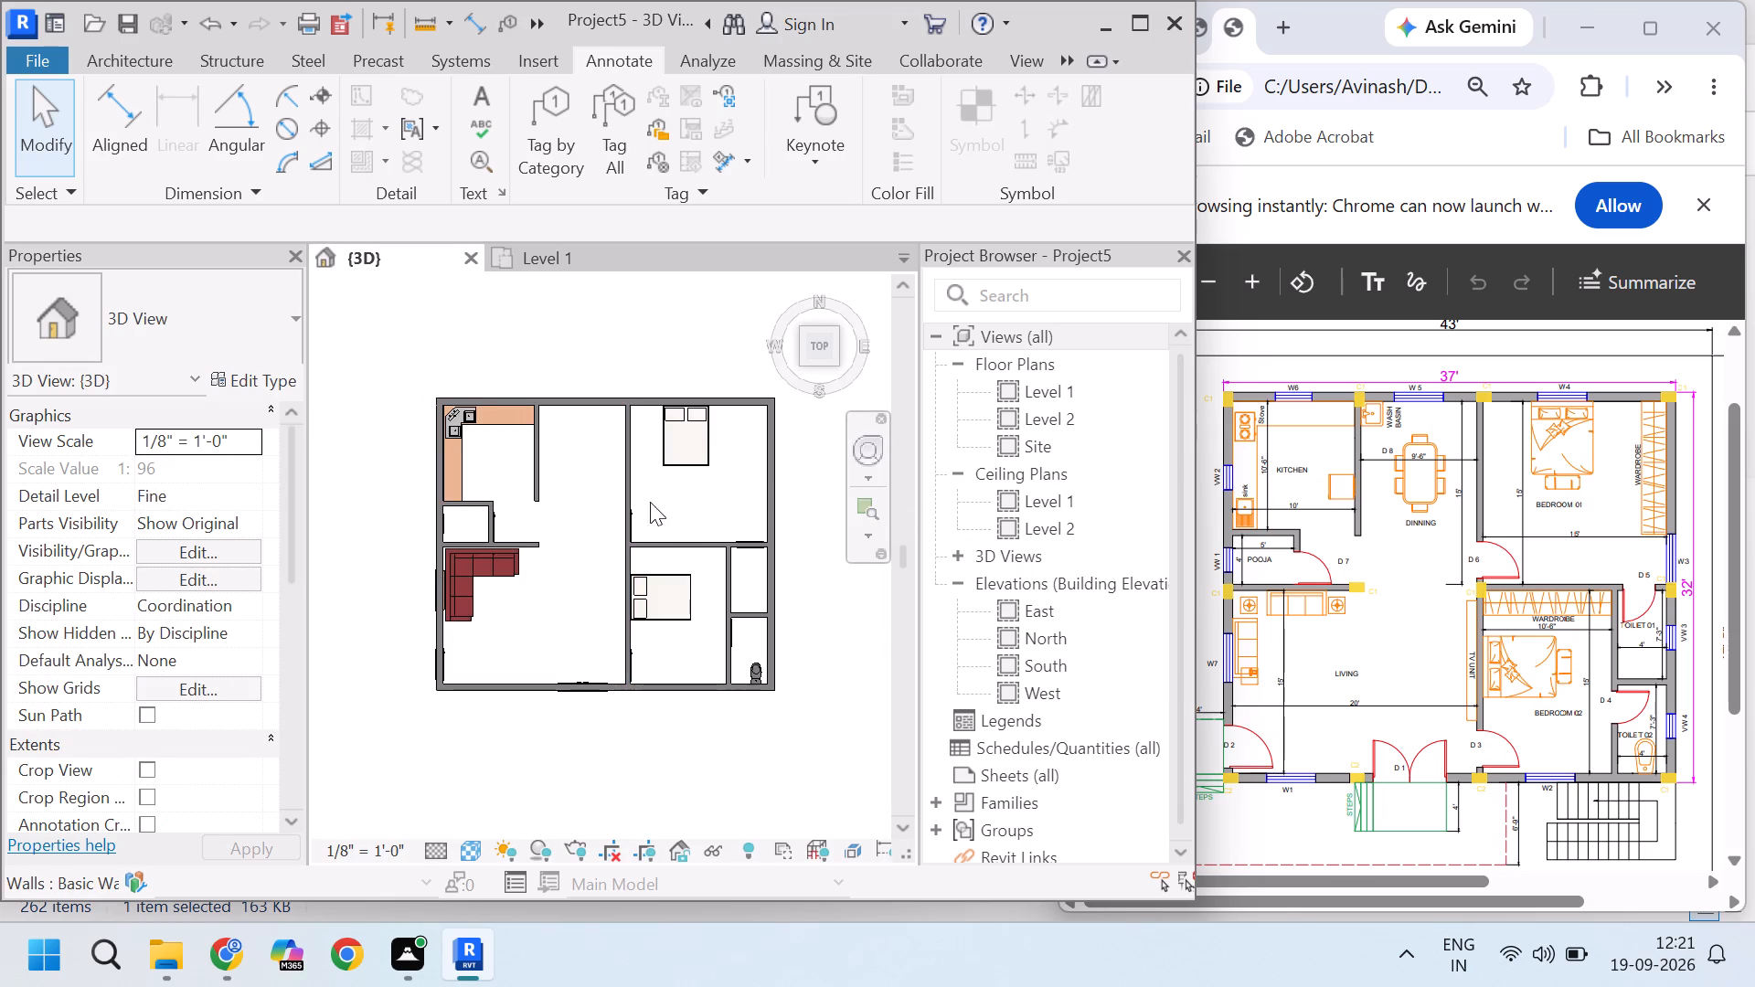
scroll(675, 536, "up", 2)
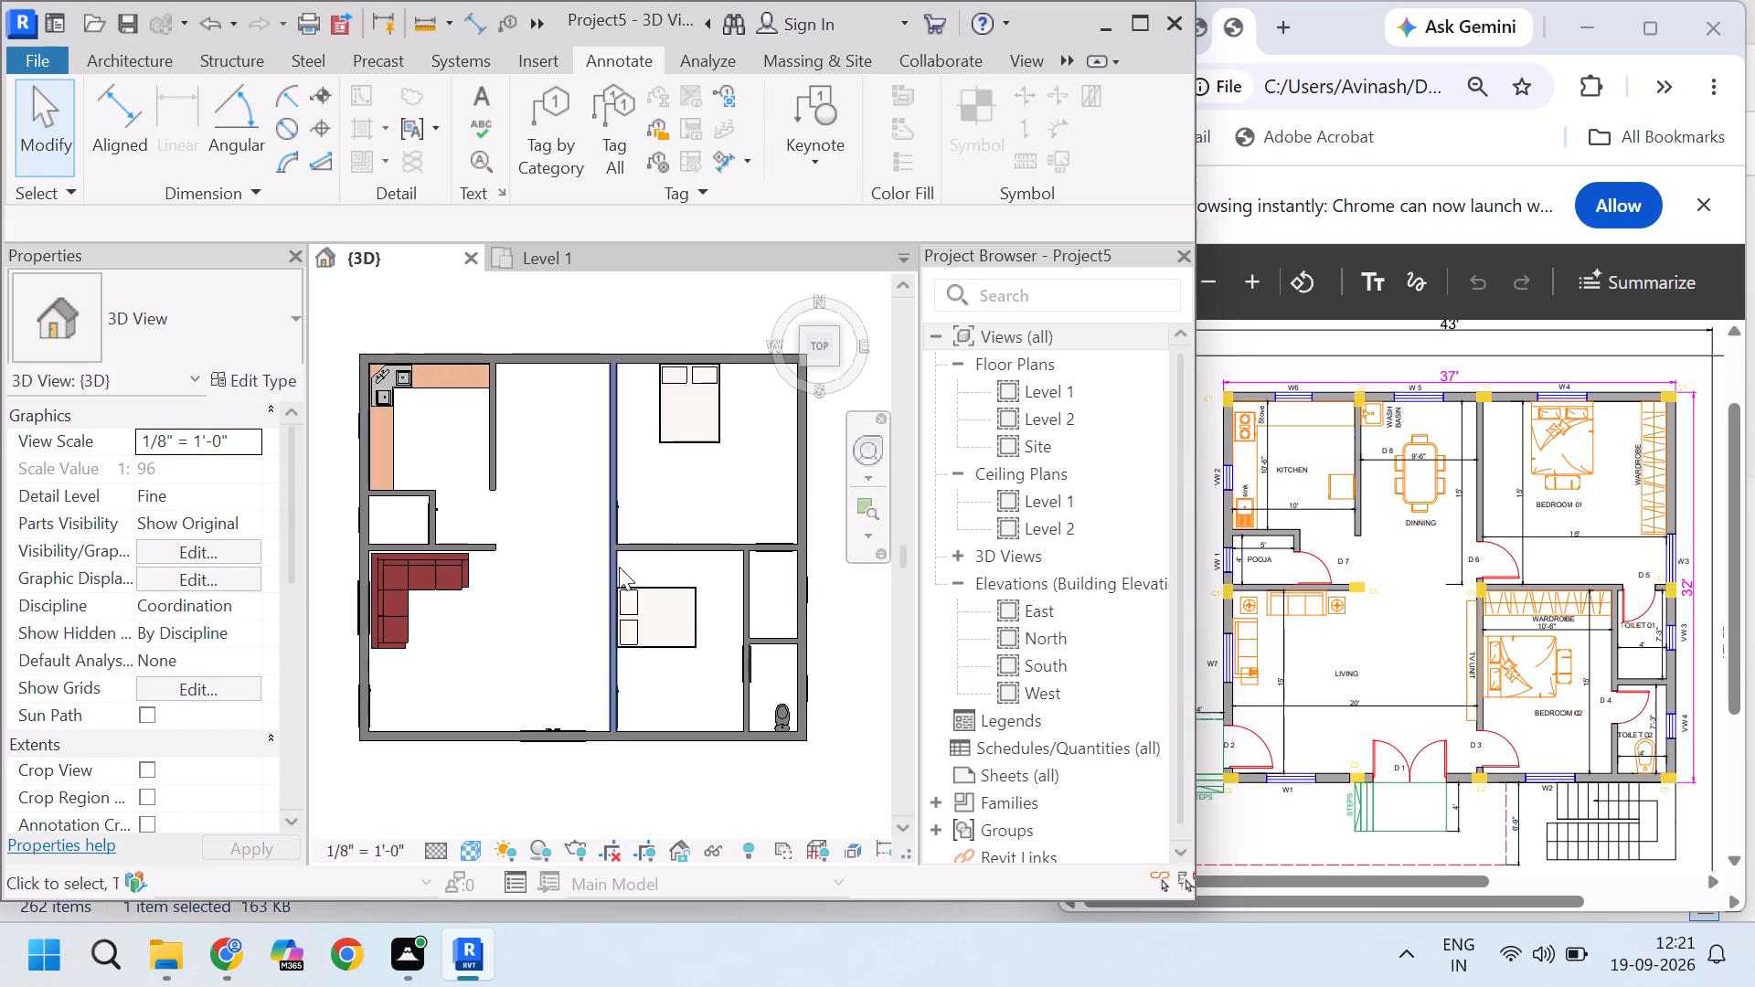
scroll(422, 488, "up", 5)
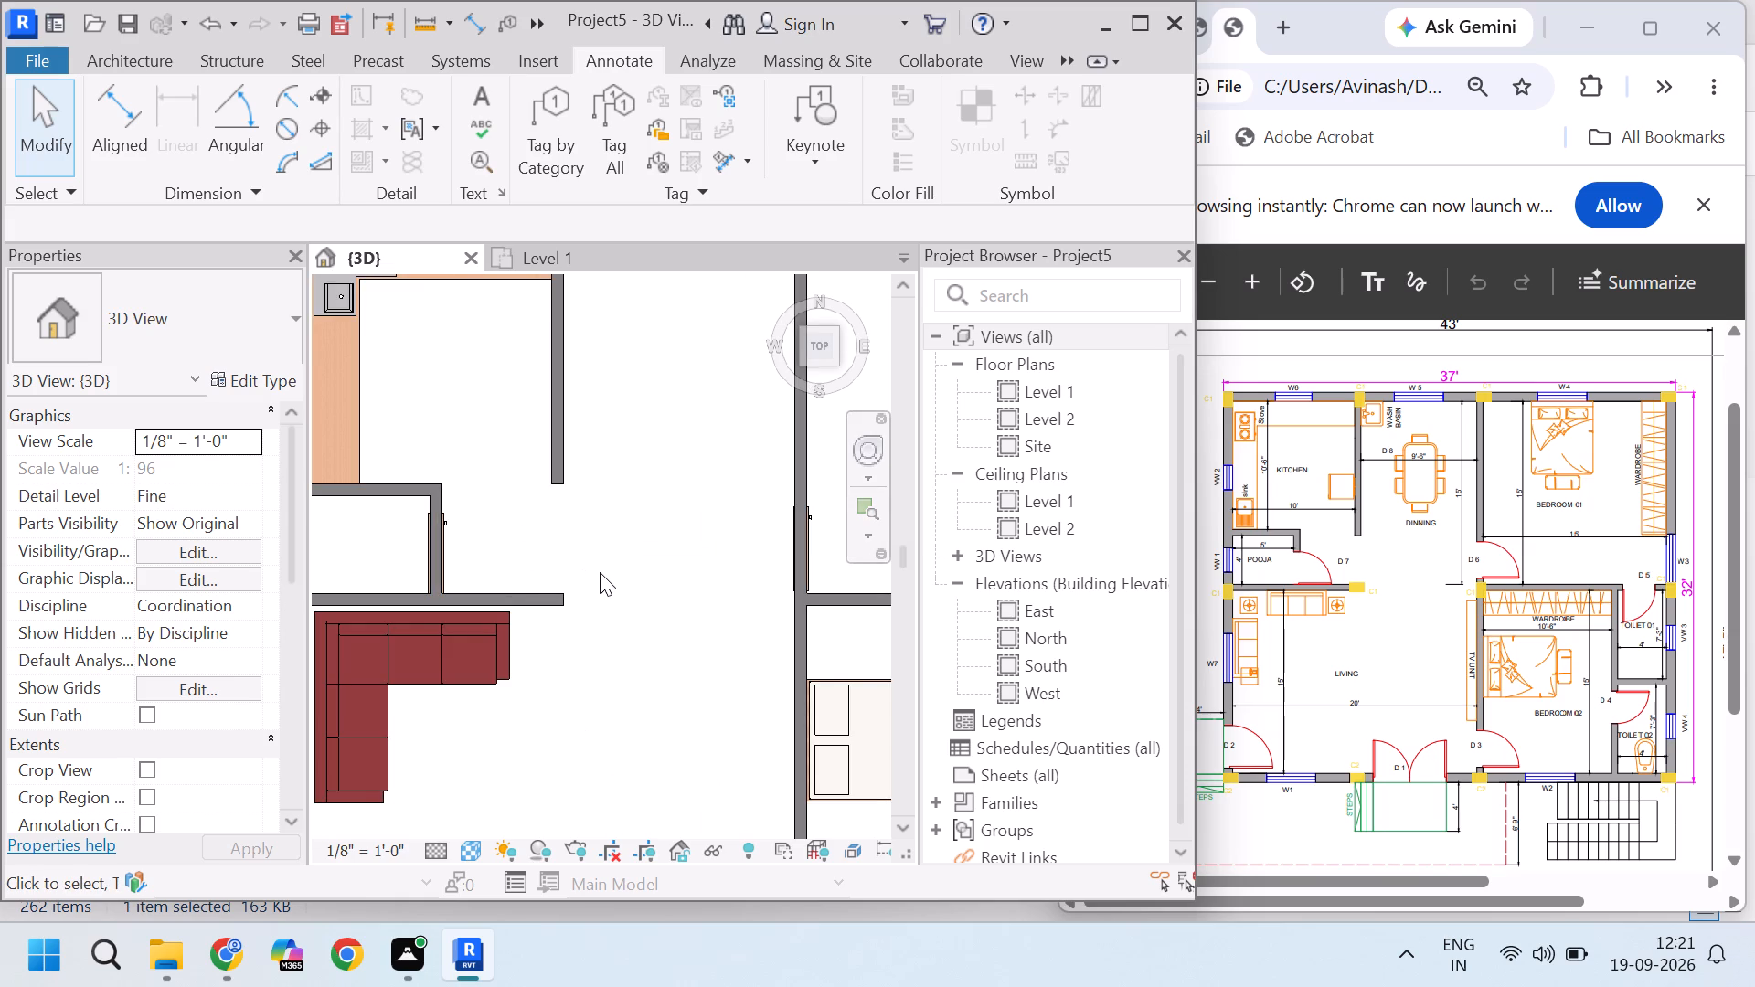
scroll(625, 564, "down", 2)
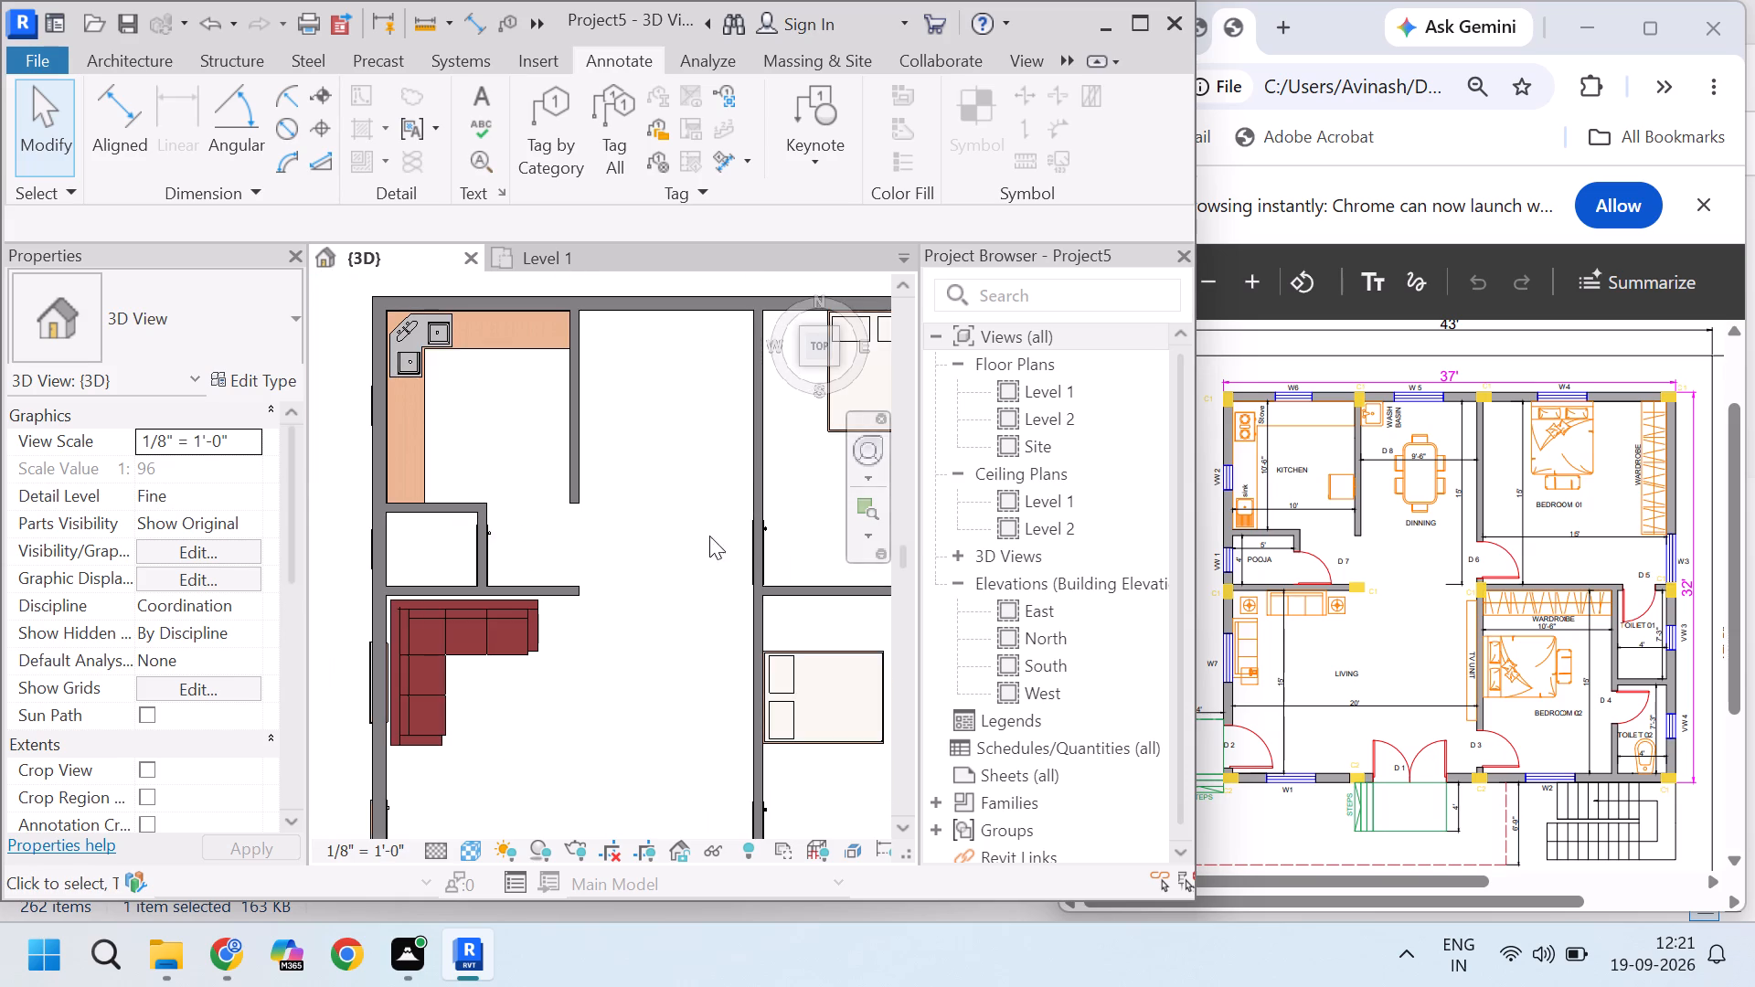
scroll(756, 533, "up", 7)
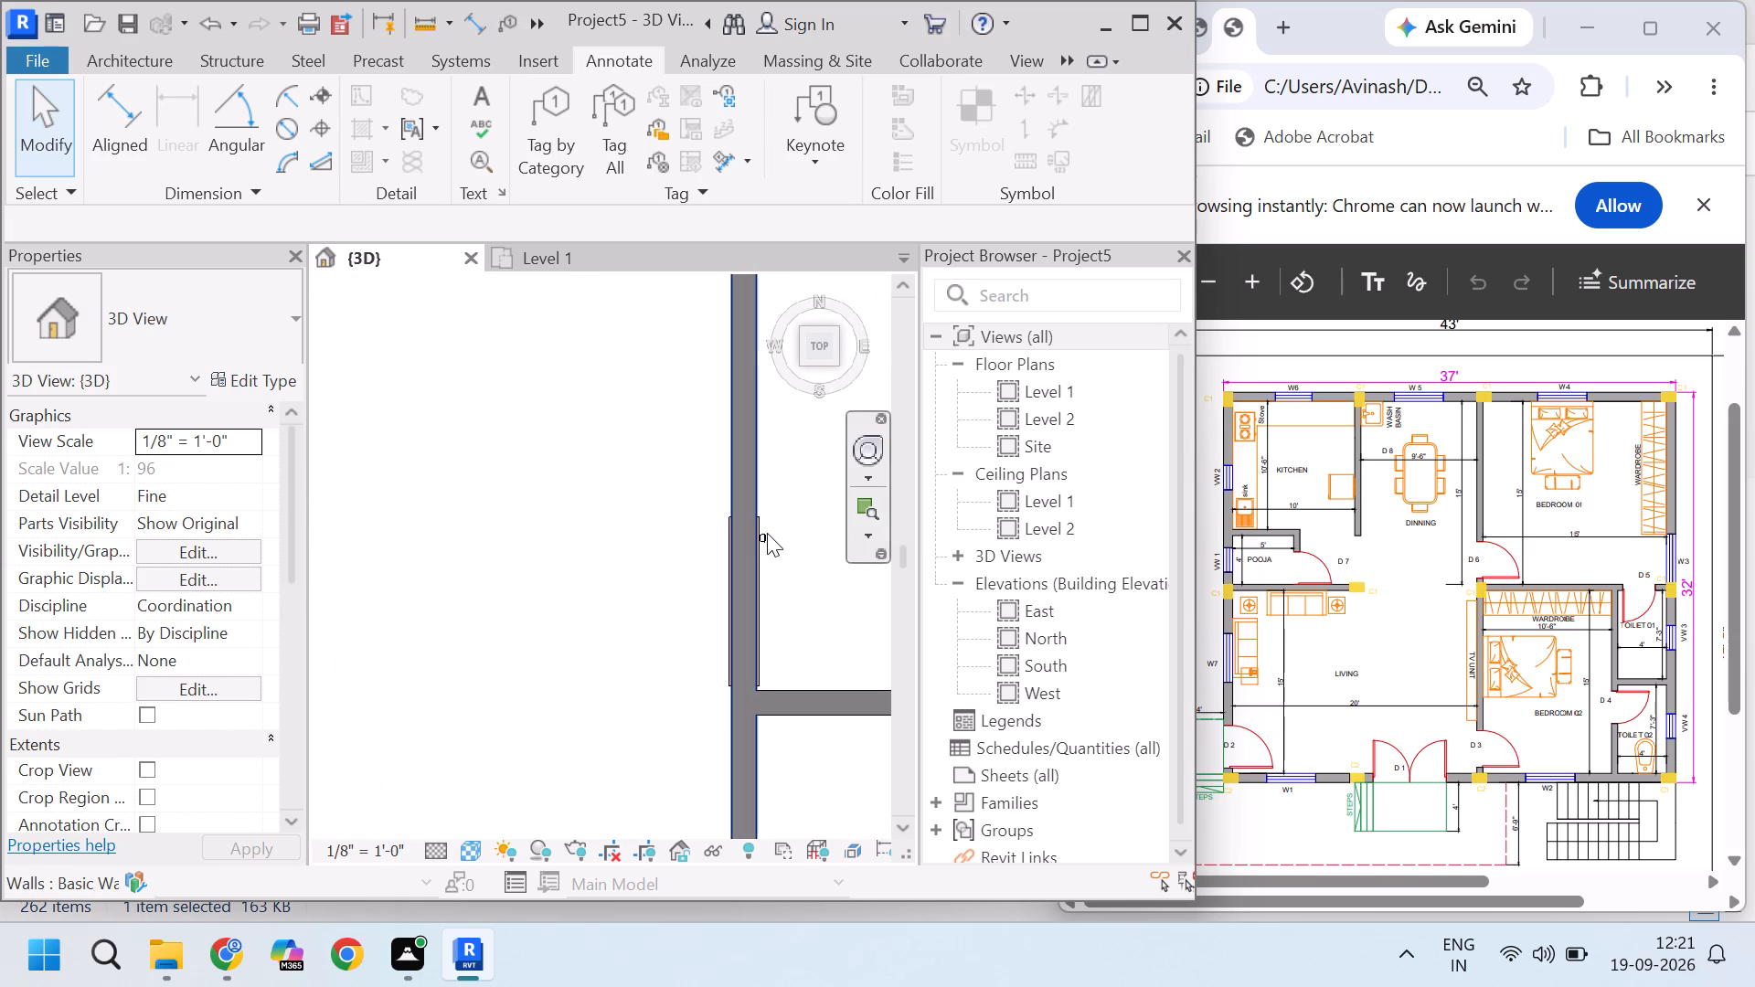
scroll(765, 536, "up", 3)
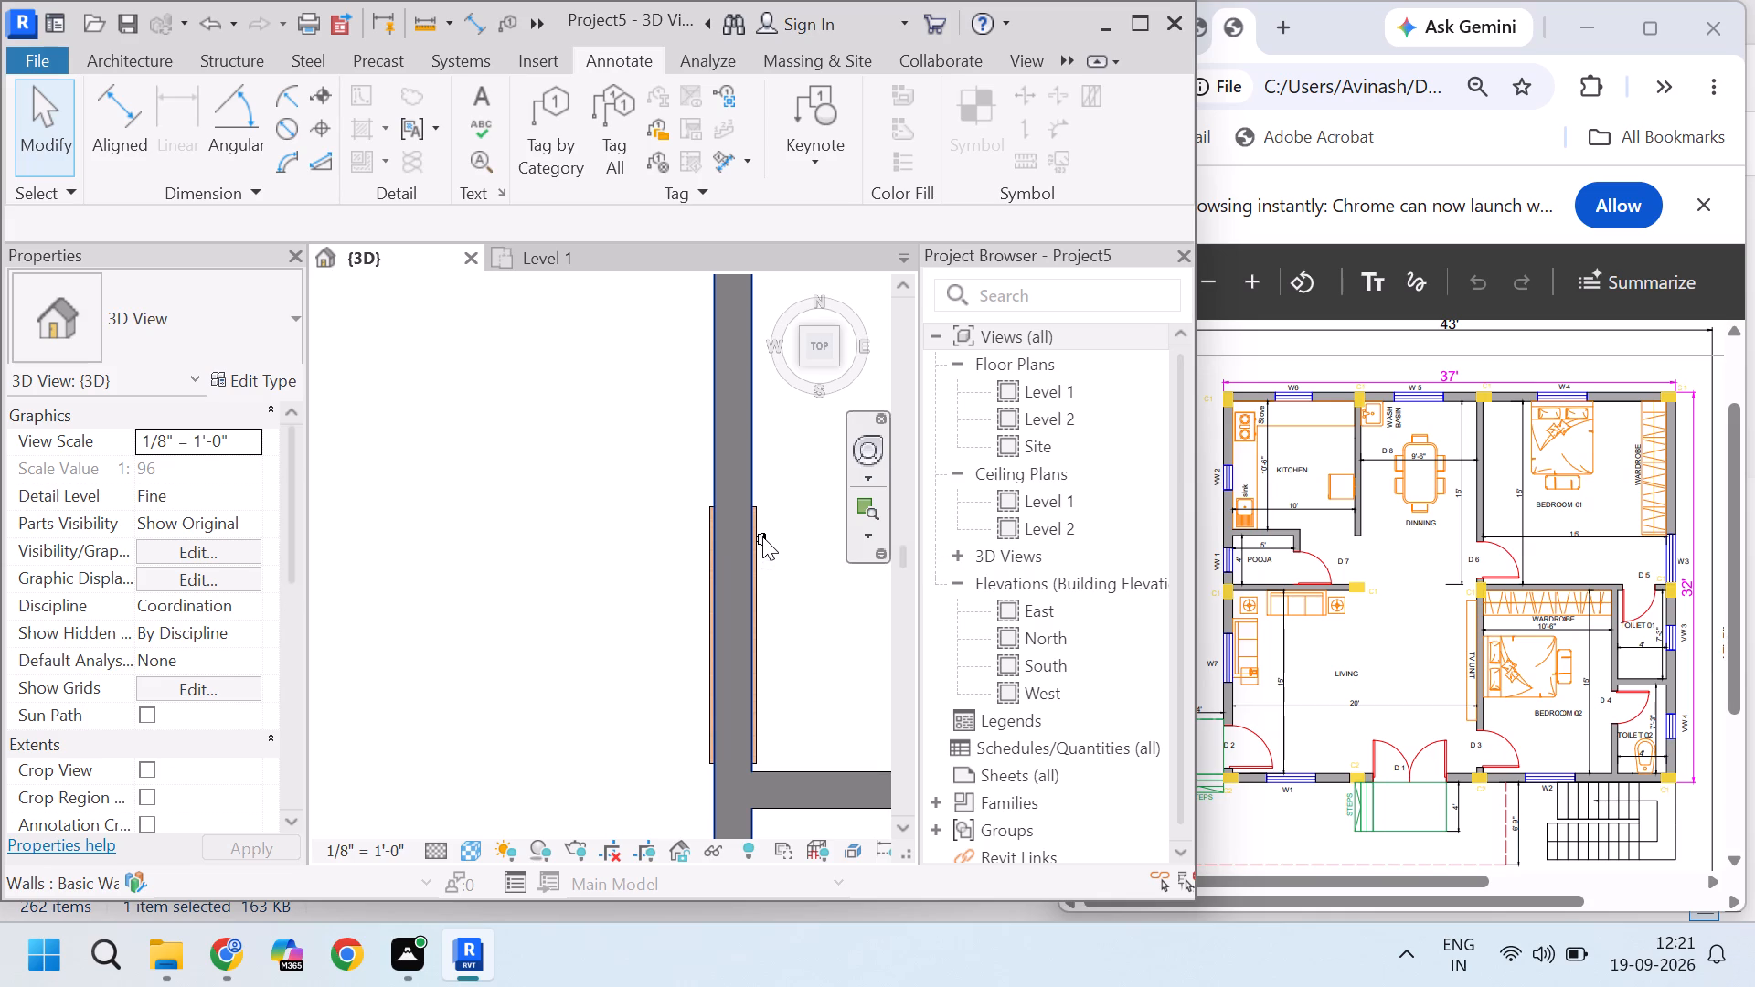
left_click(769, 532)
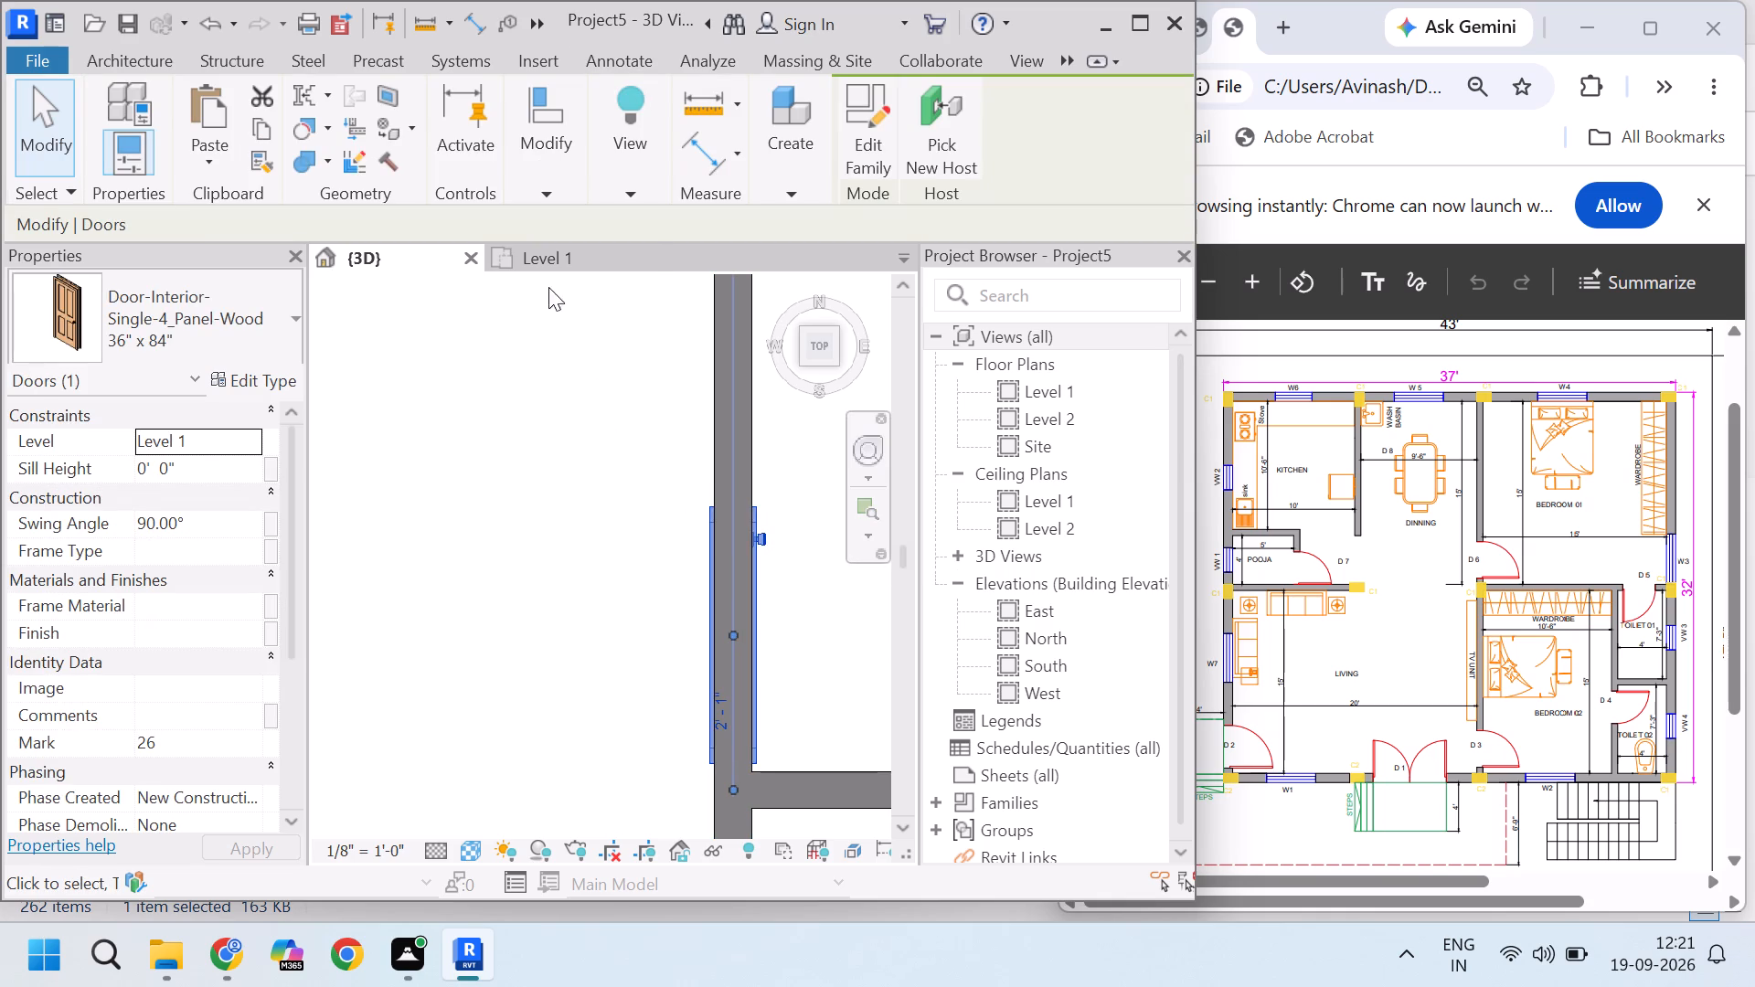
Check that door's position on Level 1 and review the whole plan against the 3D view.
left_click(562, 258)
scroll(690, 536, "up", 3)
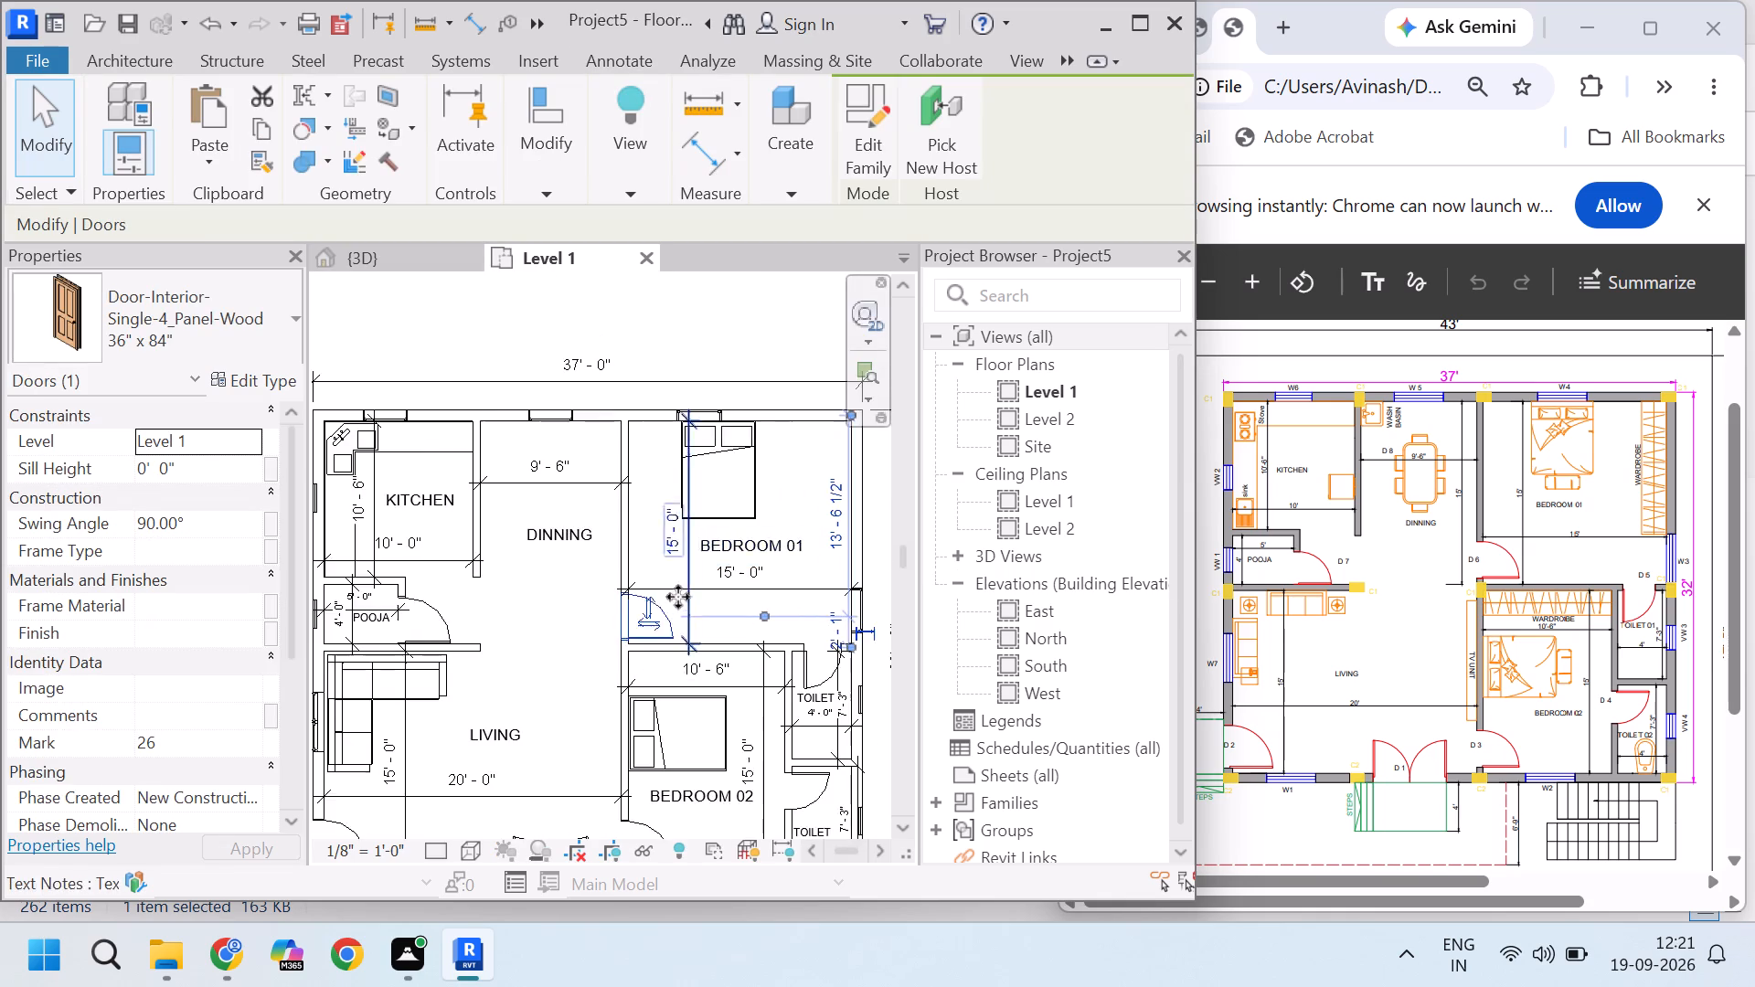
scroll(678, 597, "up", 6)
scroll(666, 652, "down", 7)
left_click(567, 607)
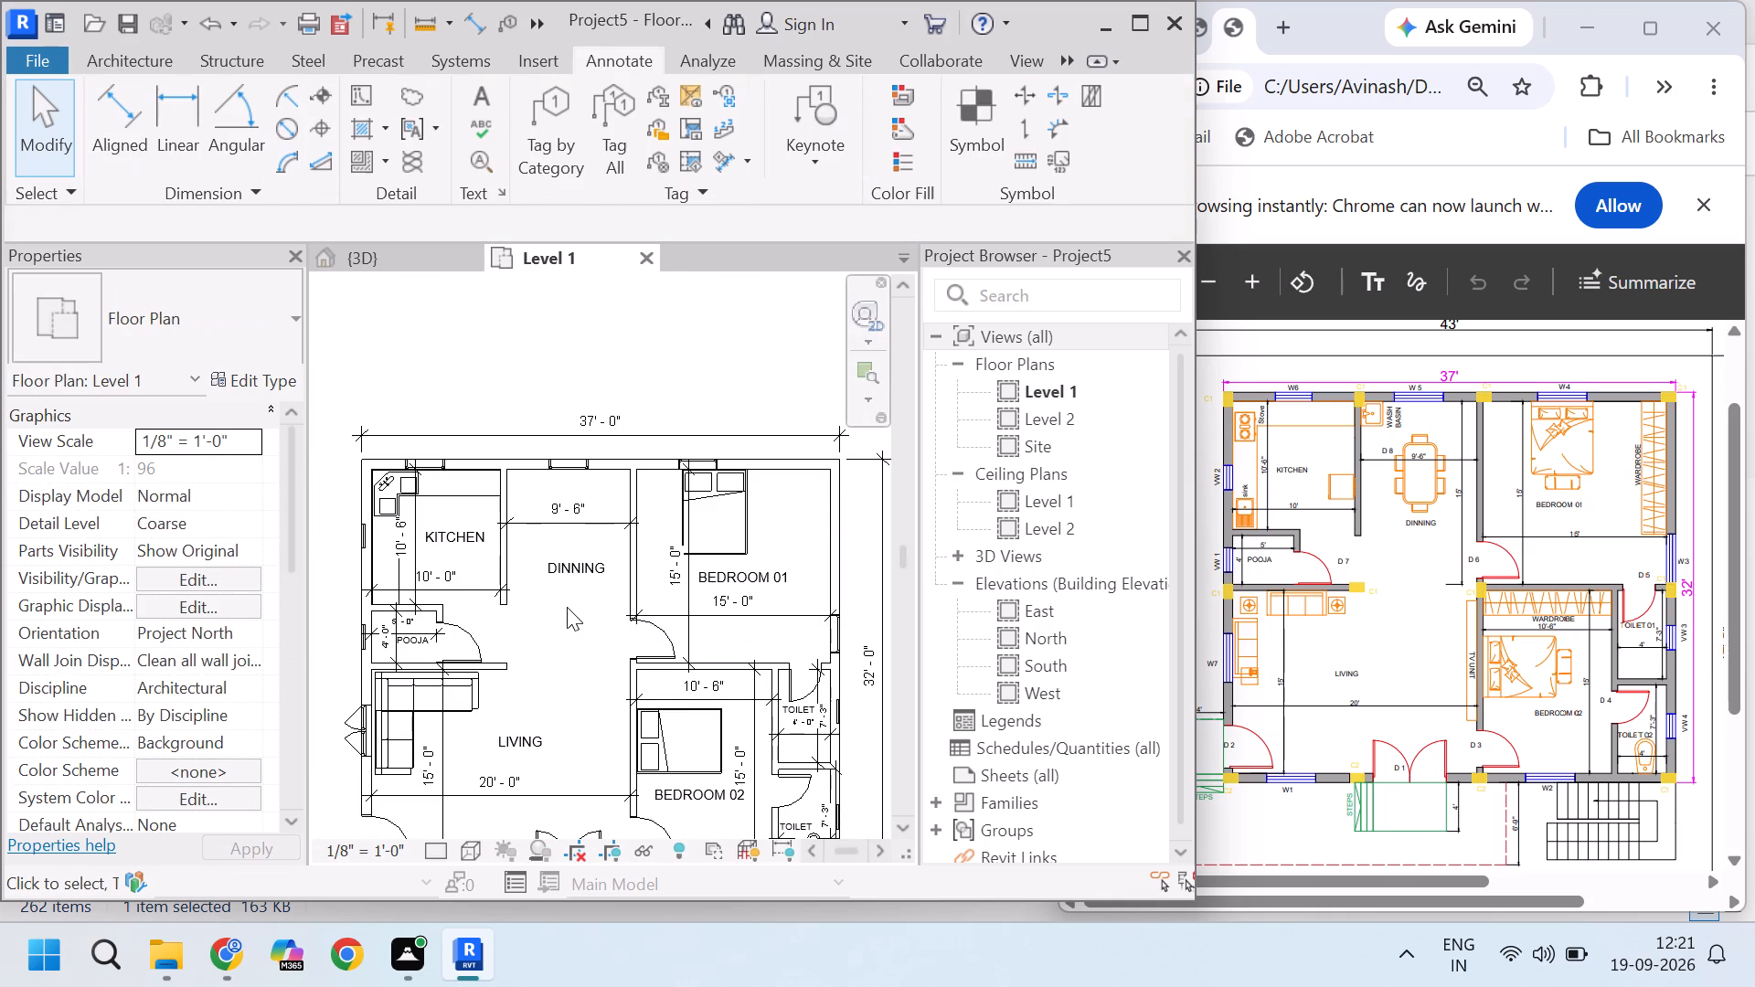
left_click(400, 263)
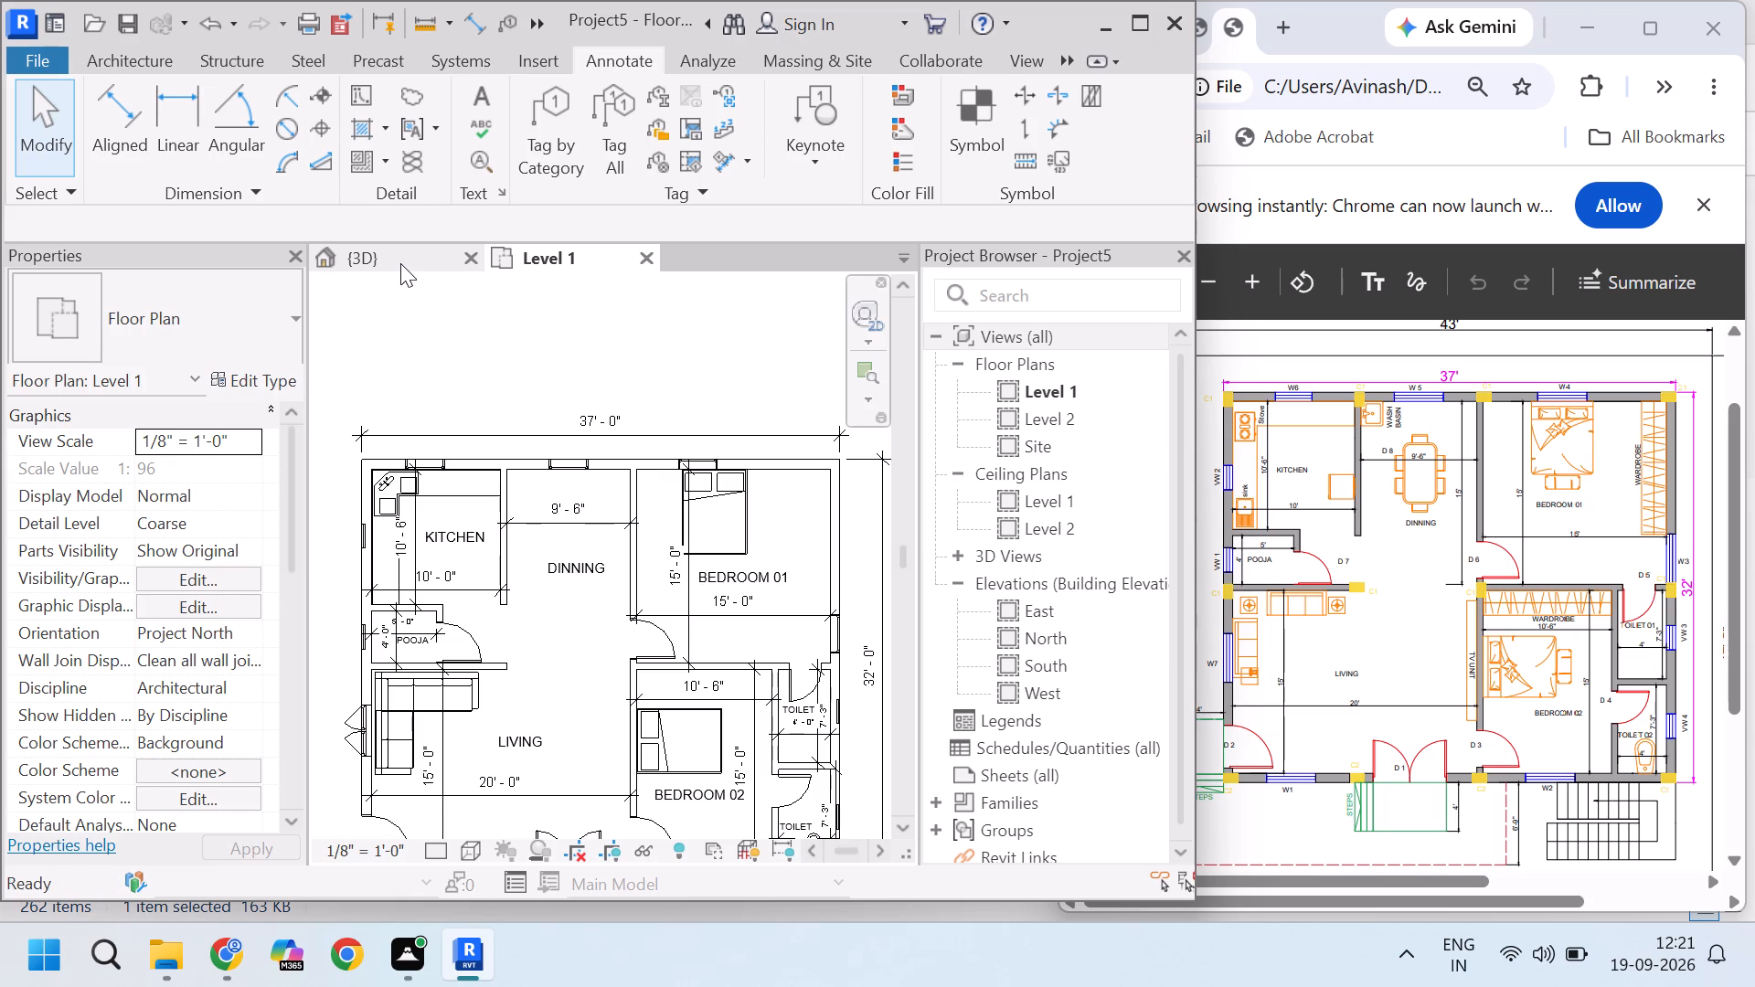
scroll(633, 529, "down", 17)
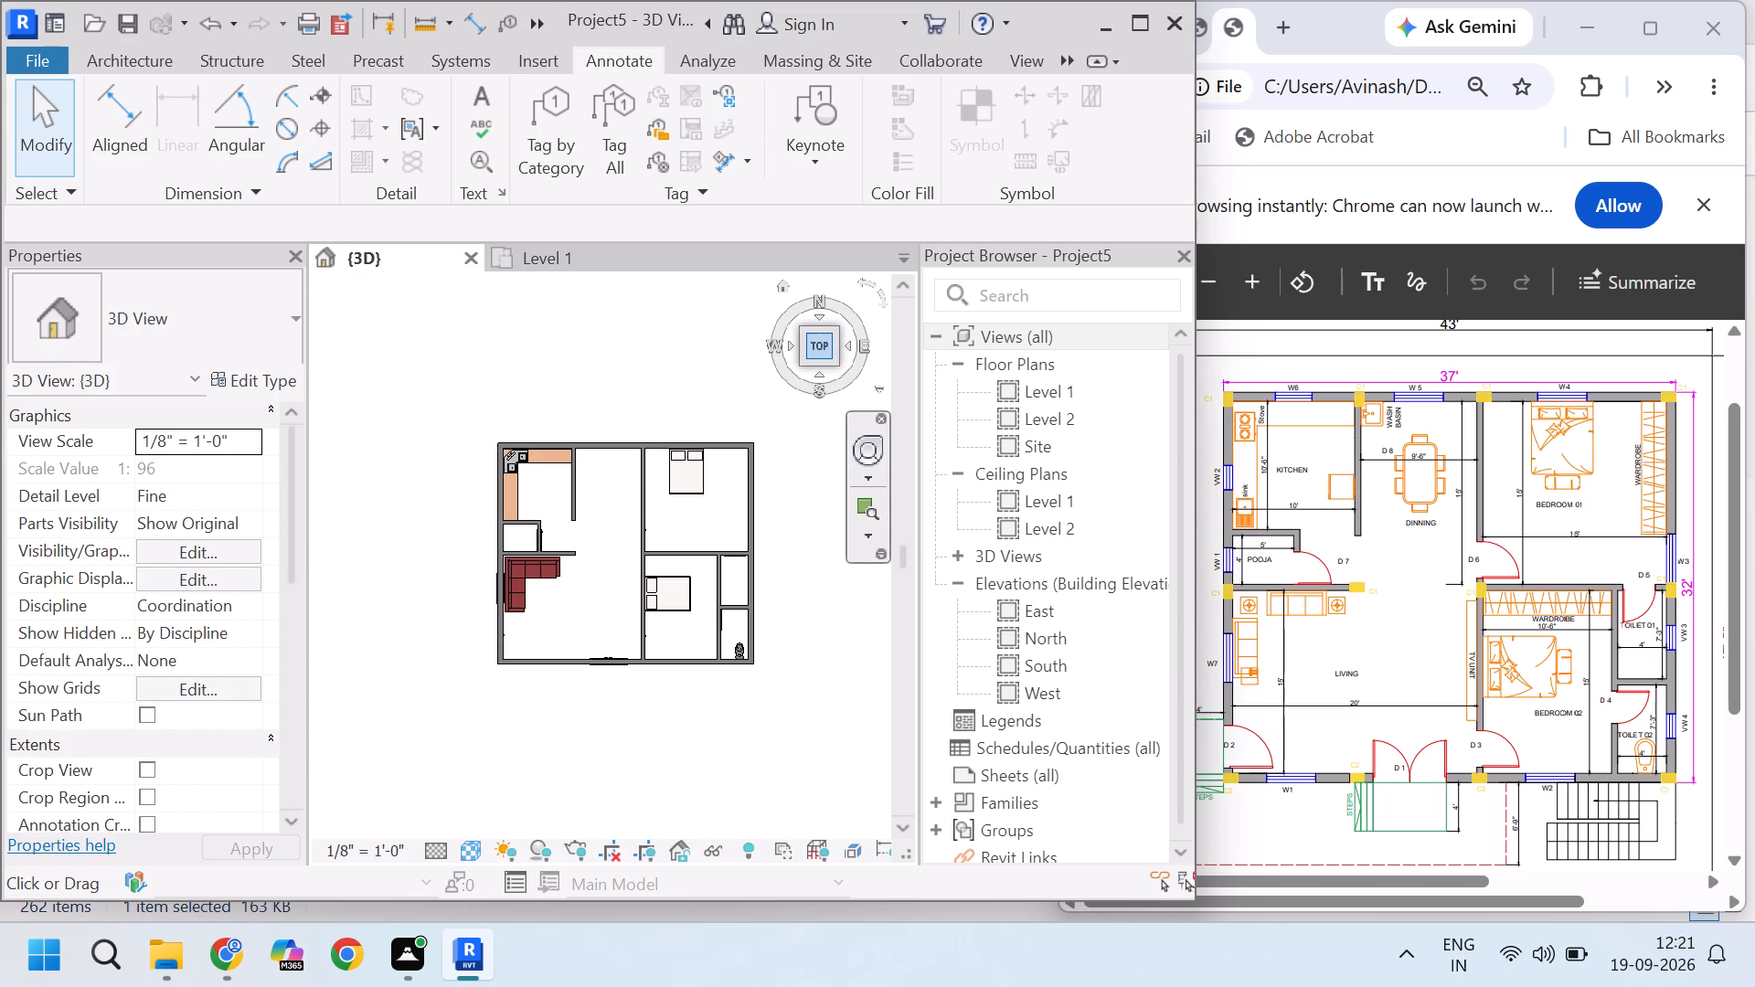
left_click(559, 263)
scroll(576, 432, "down", 4)
scroll(690, 525, "up", 2)
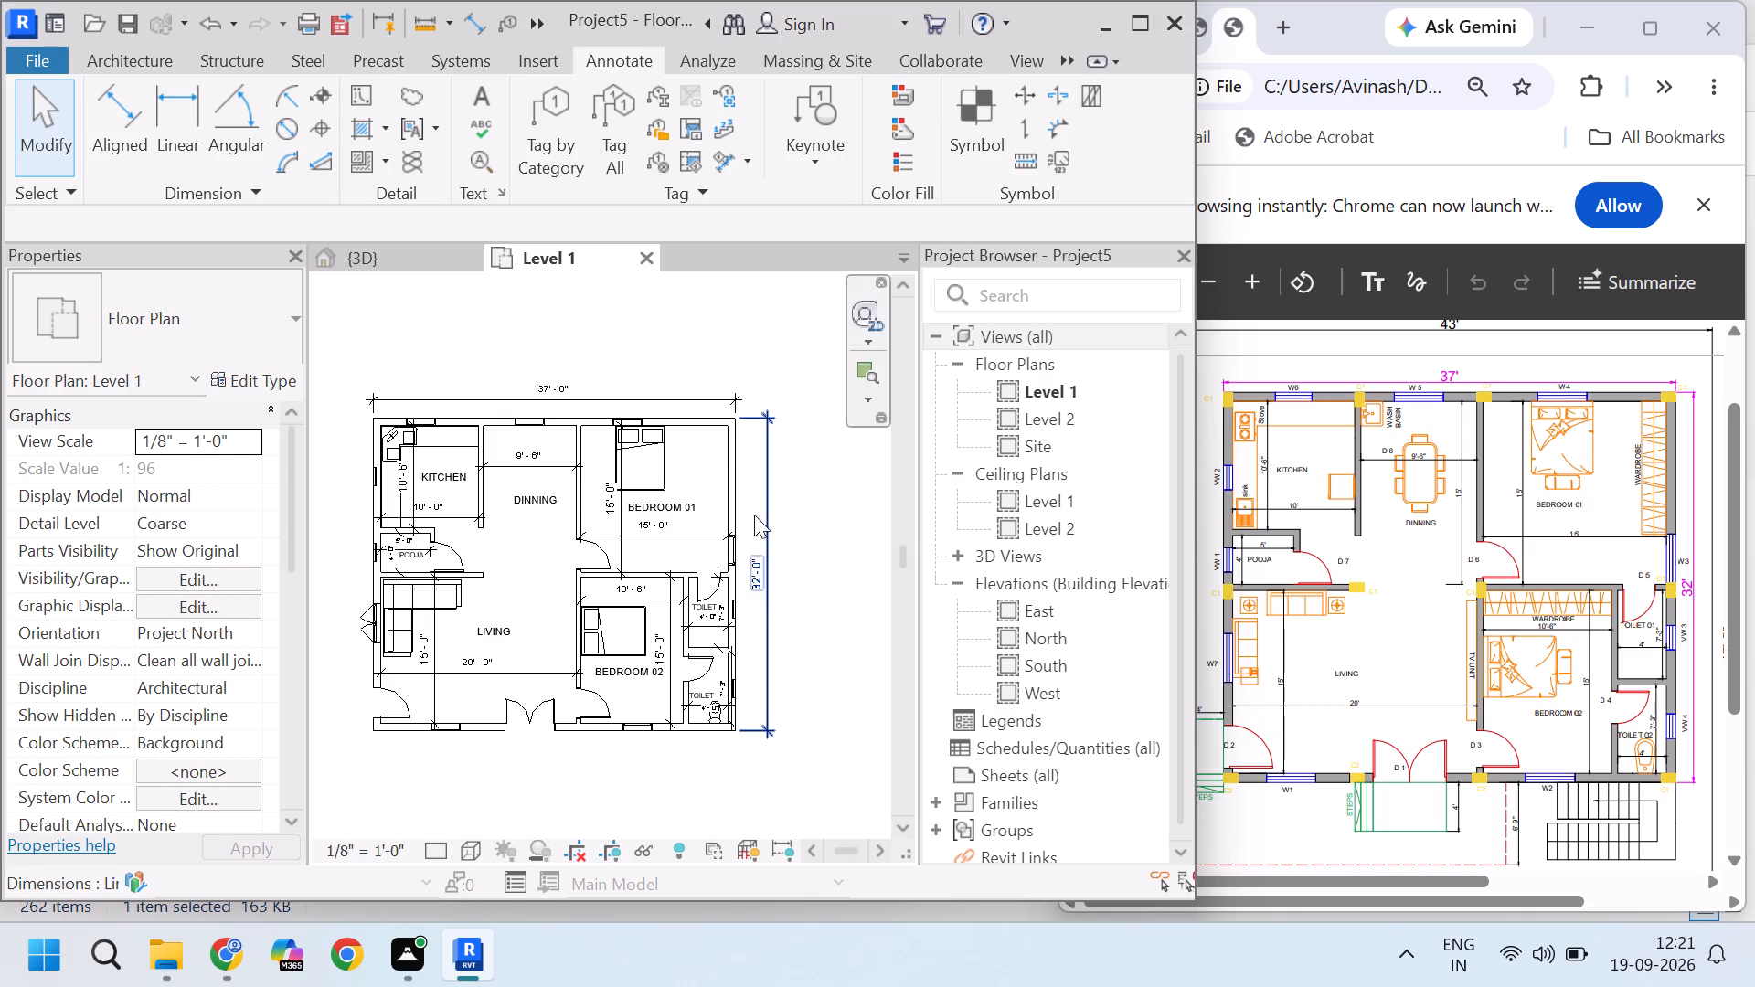
scroll(460, 673, "up", 3)
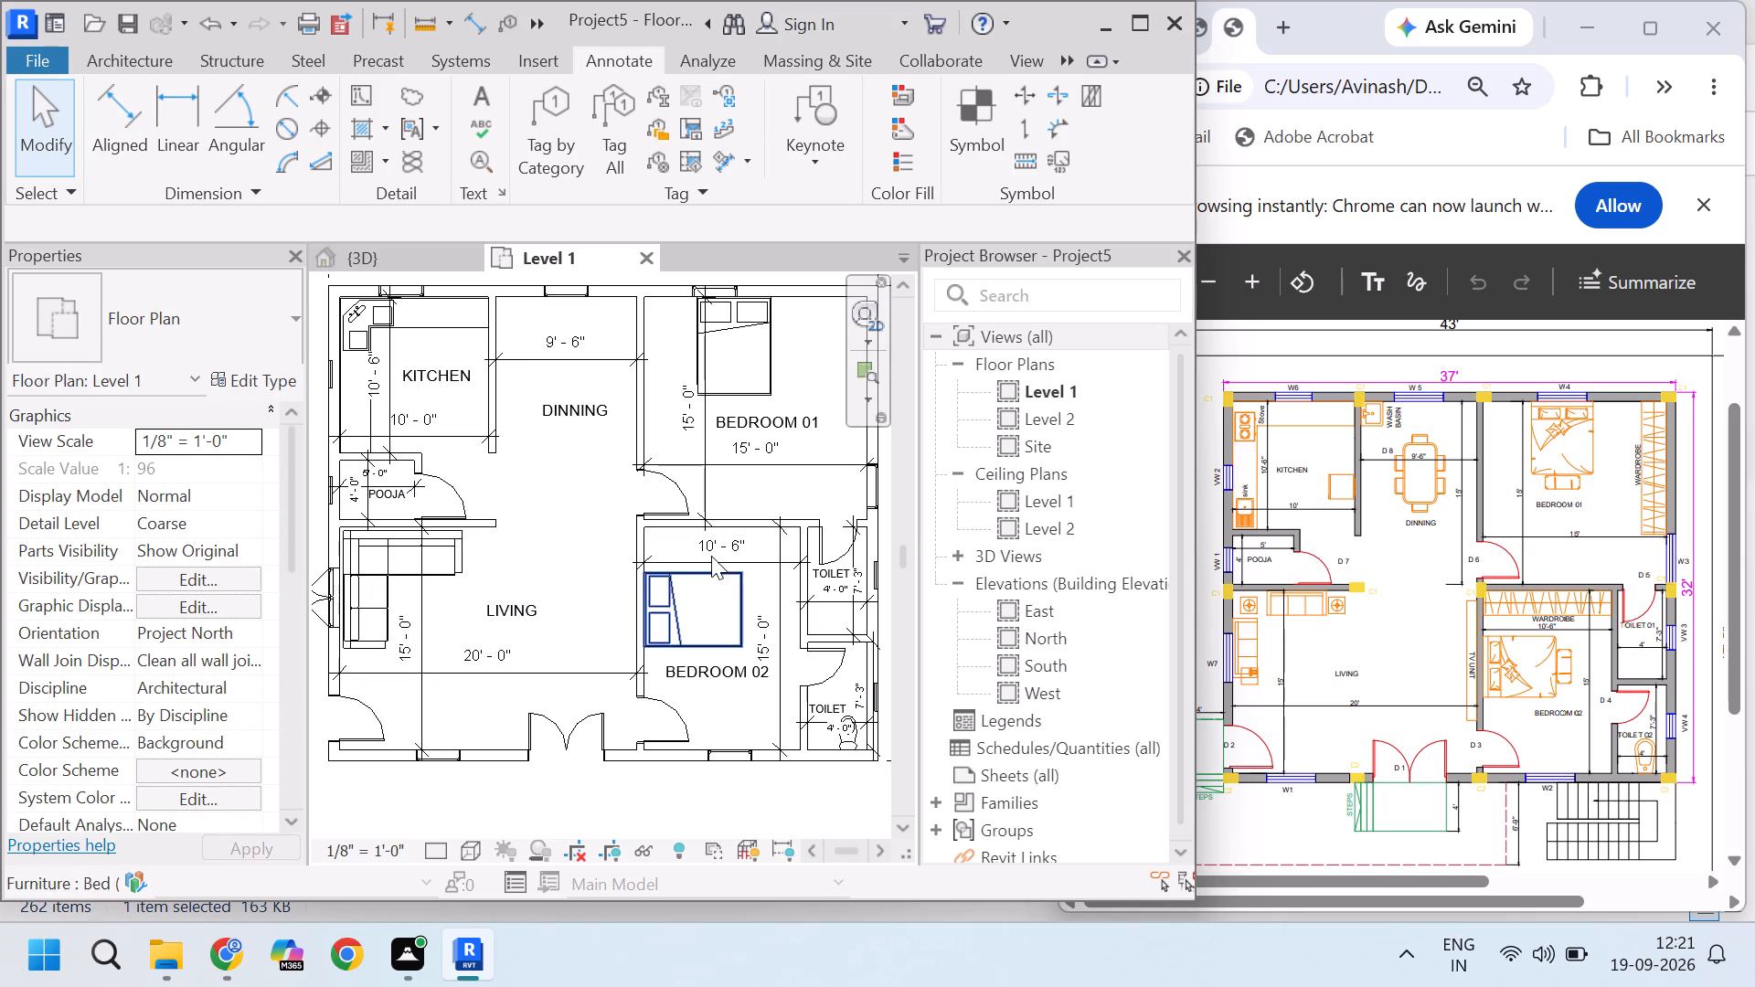
scroll(525, 571, "down", 1)
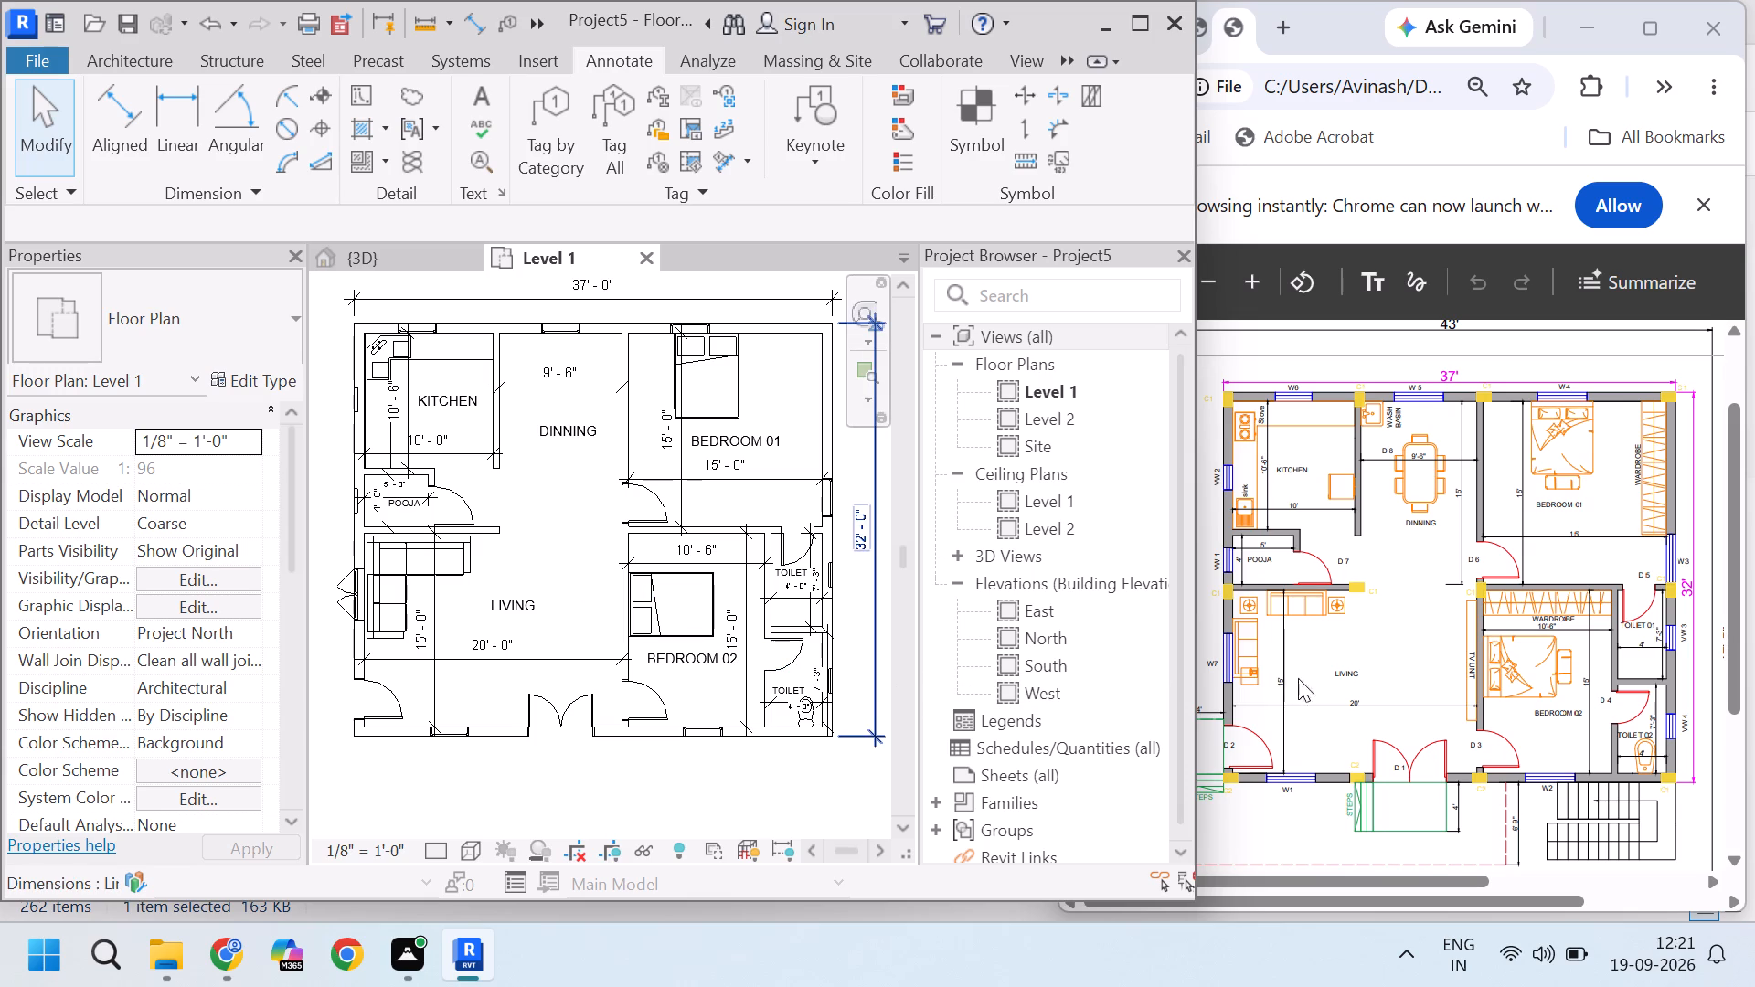
Examine the reference PDF's lower half, including the living room doors, entrance steps, and outside staircase.
scroll(1567, 705, "down", 2)
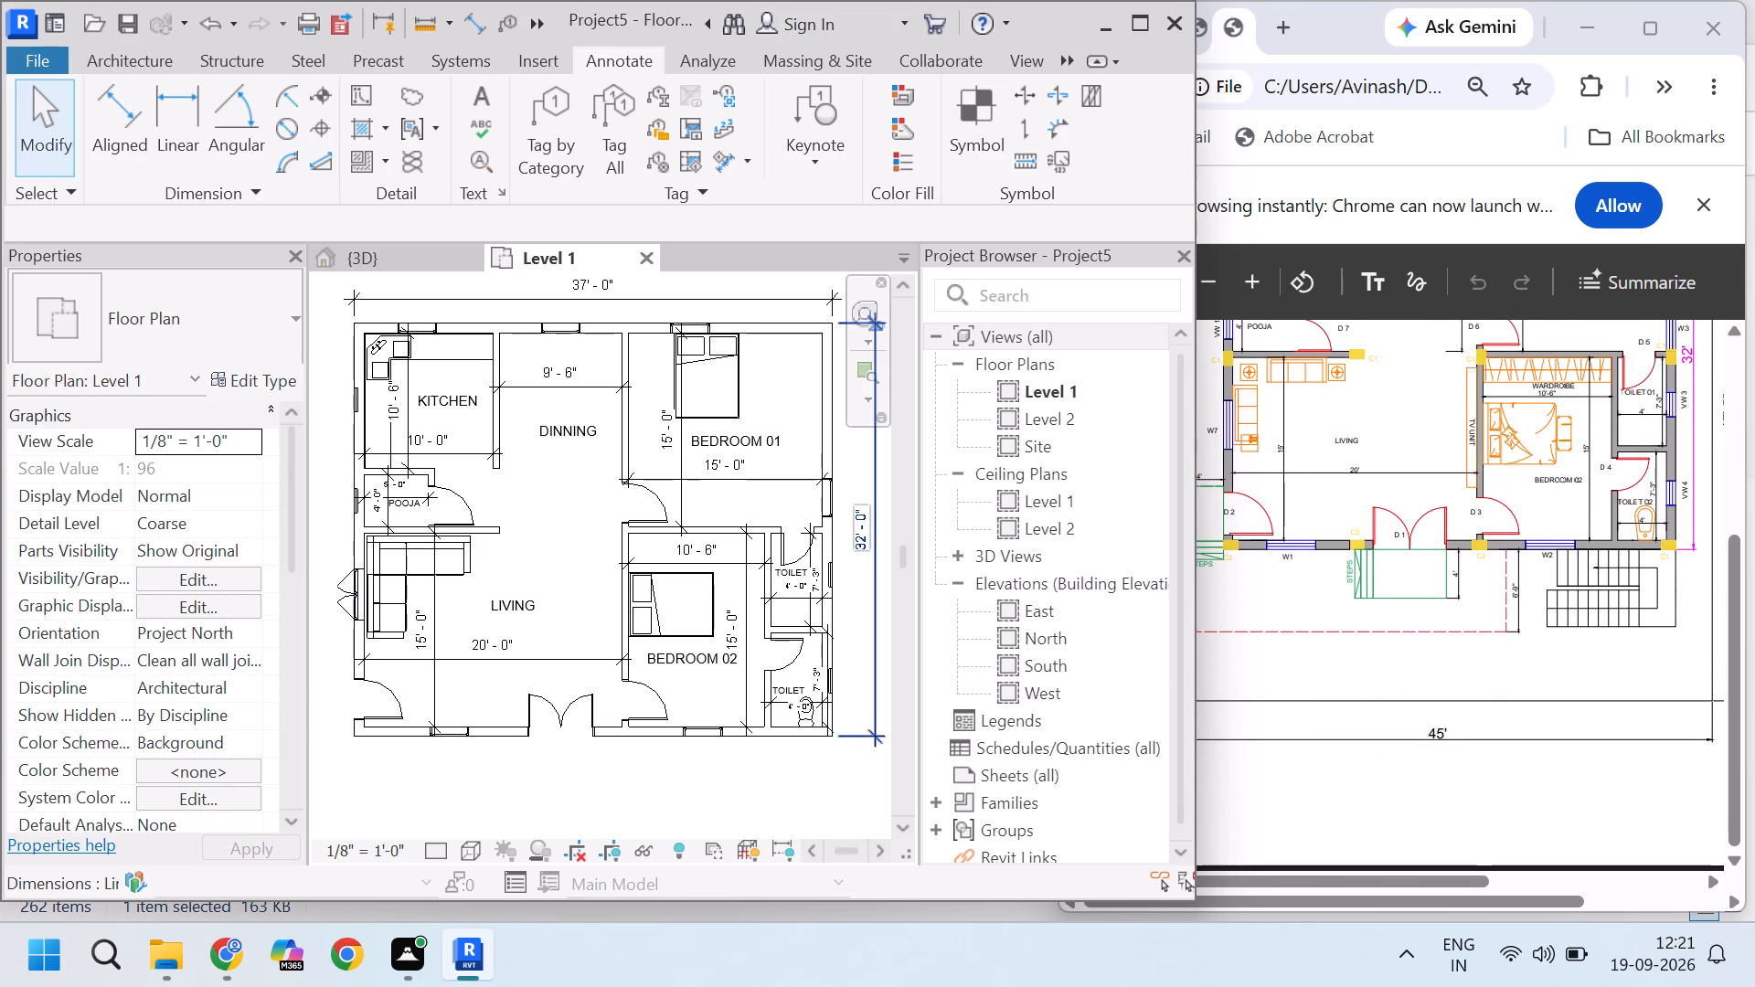
scroll(1567, 705, "up", 1)
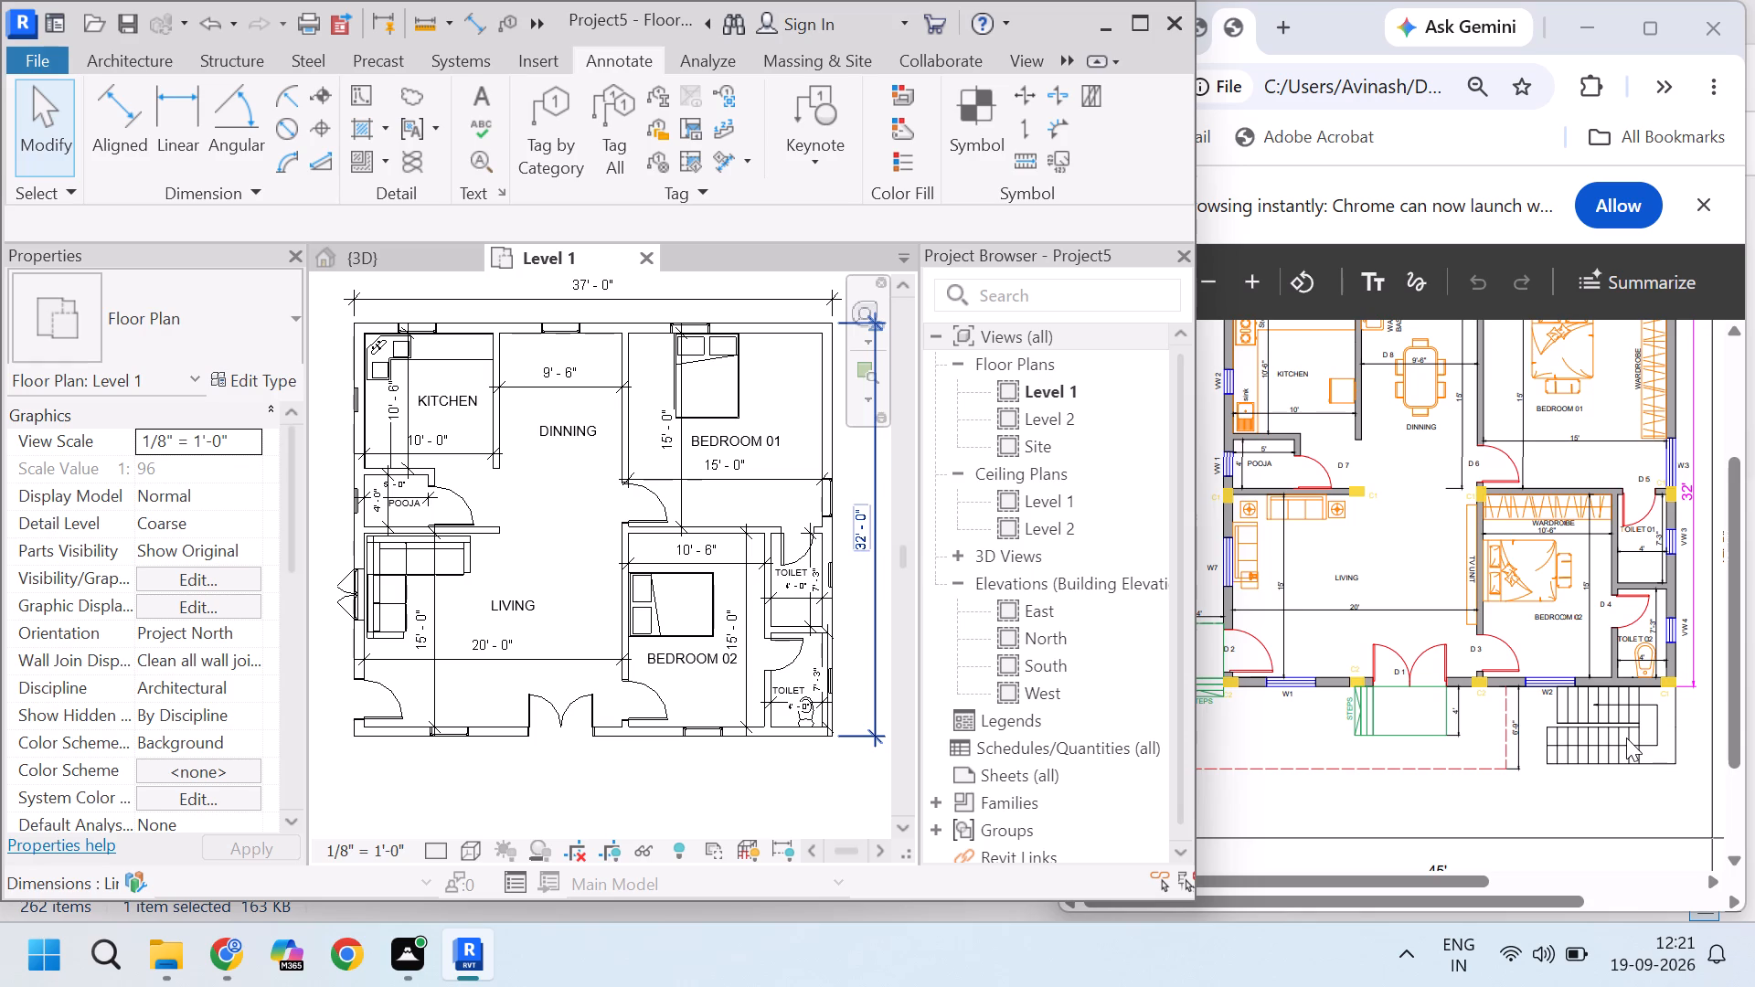
scroll(1626, 738, "down", 1)
scroll(1626, 738, "up", 1)
scroll(1626, 738, "down", 1)
scroll(1626, 738, "up", 2)
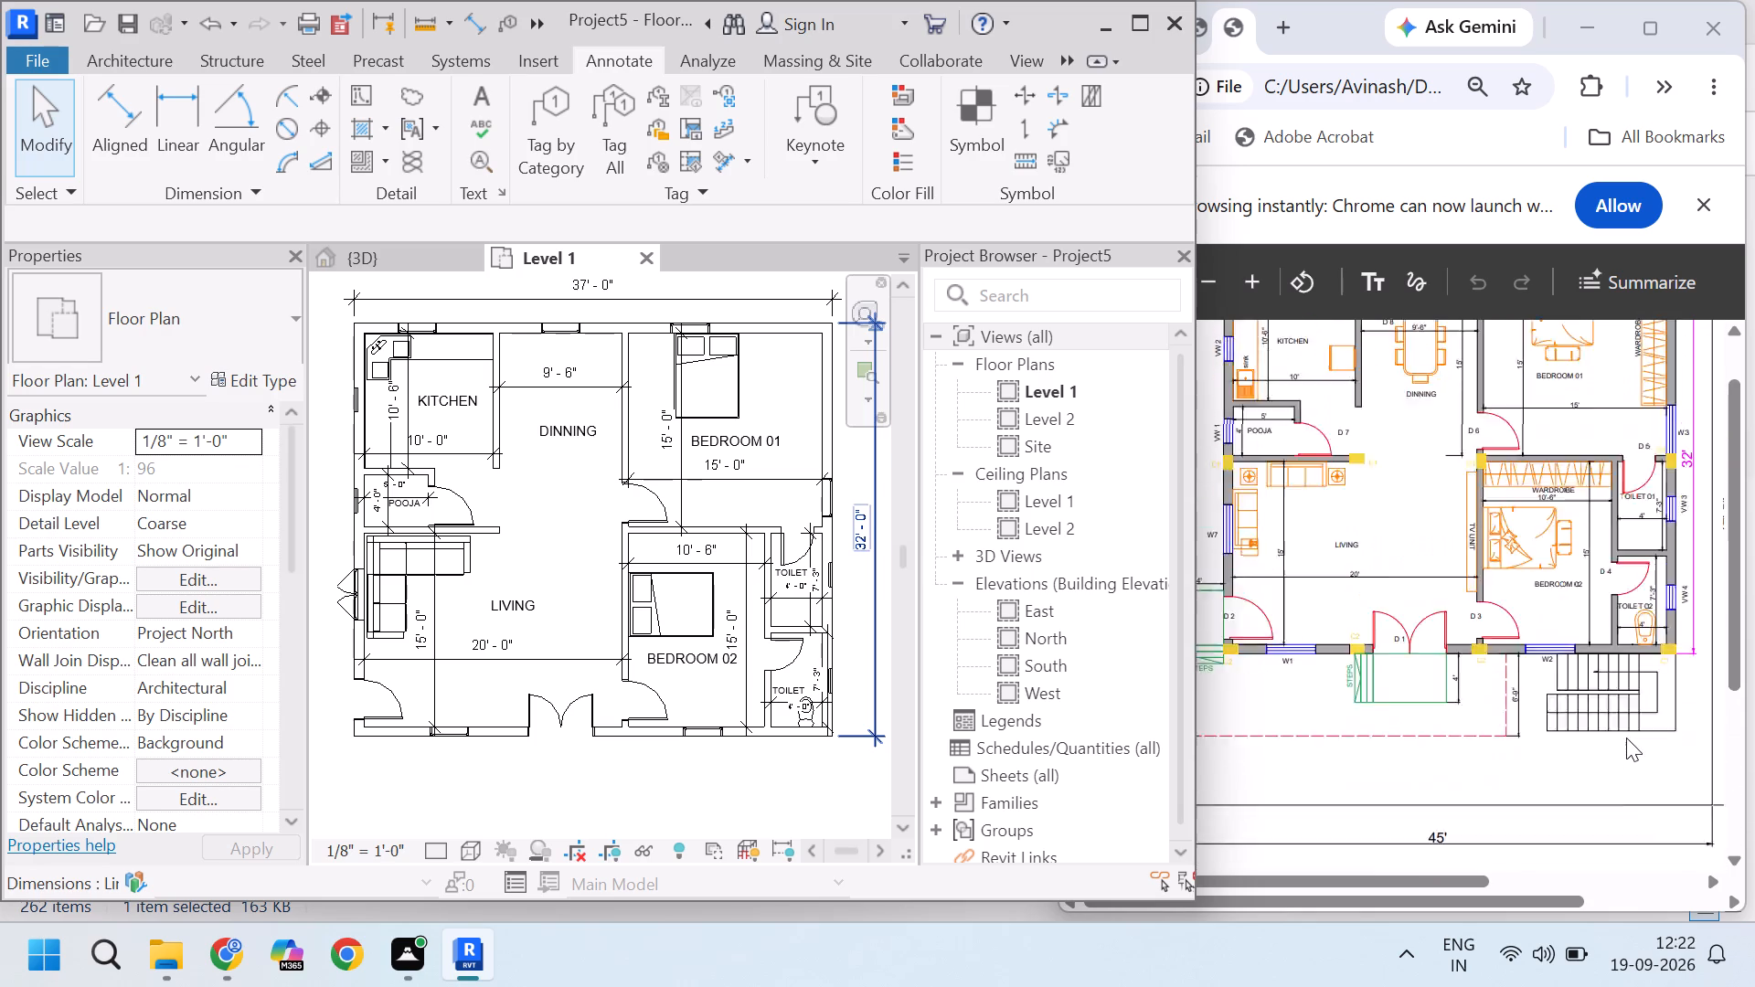
scroll(1626, 738, "down", 2)
scroll(1626, 738, "up", 1)
middle_click_drag(1626, 738, 1526, 744)
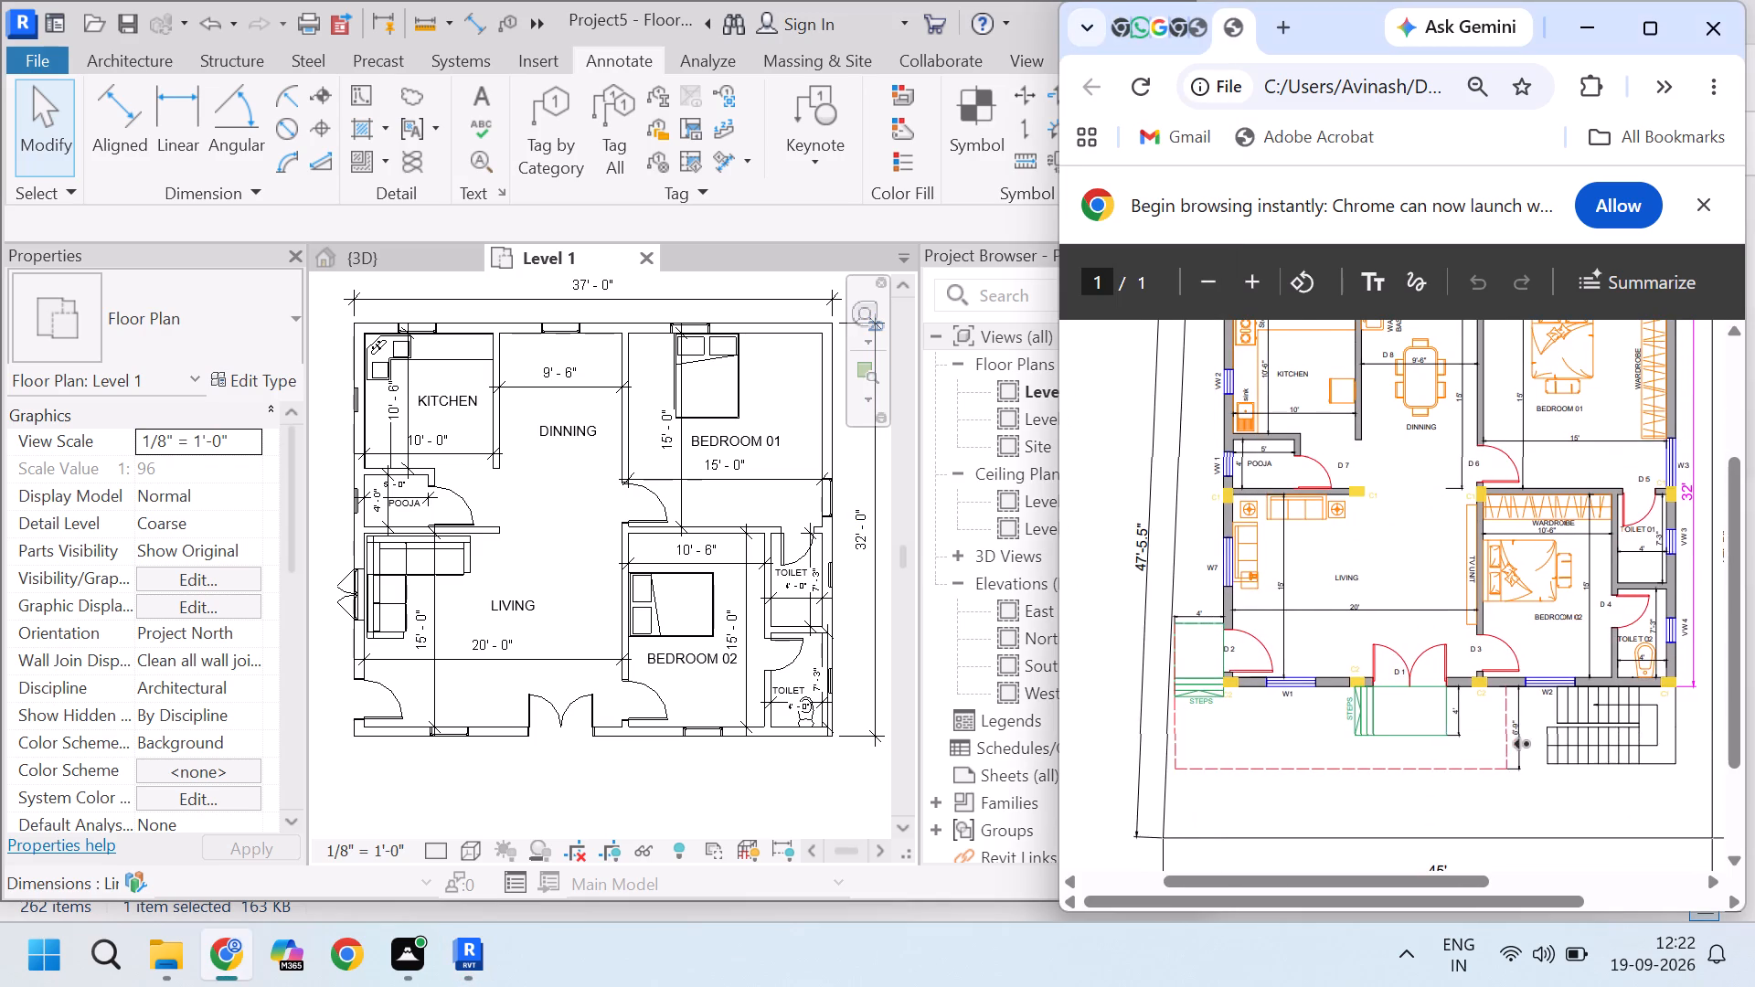
middle_click_drag(1526, 744, 1515, 744)
middle_click_drag(1513, 744, 1521, 745)
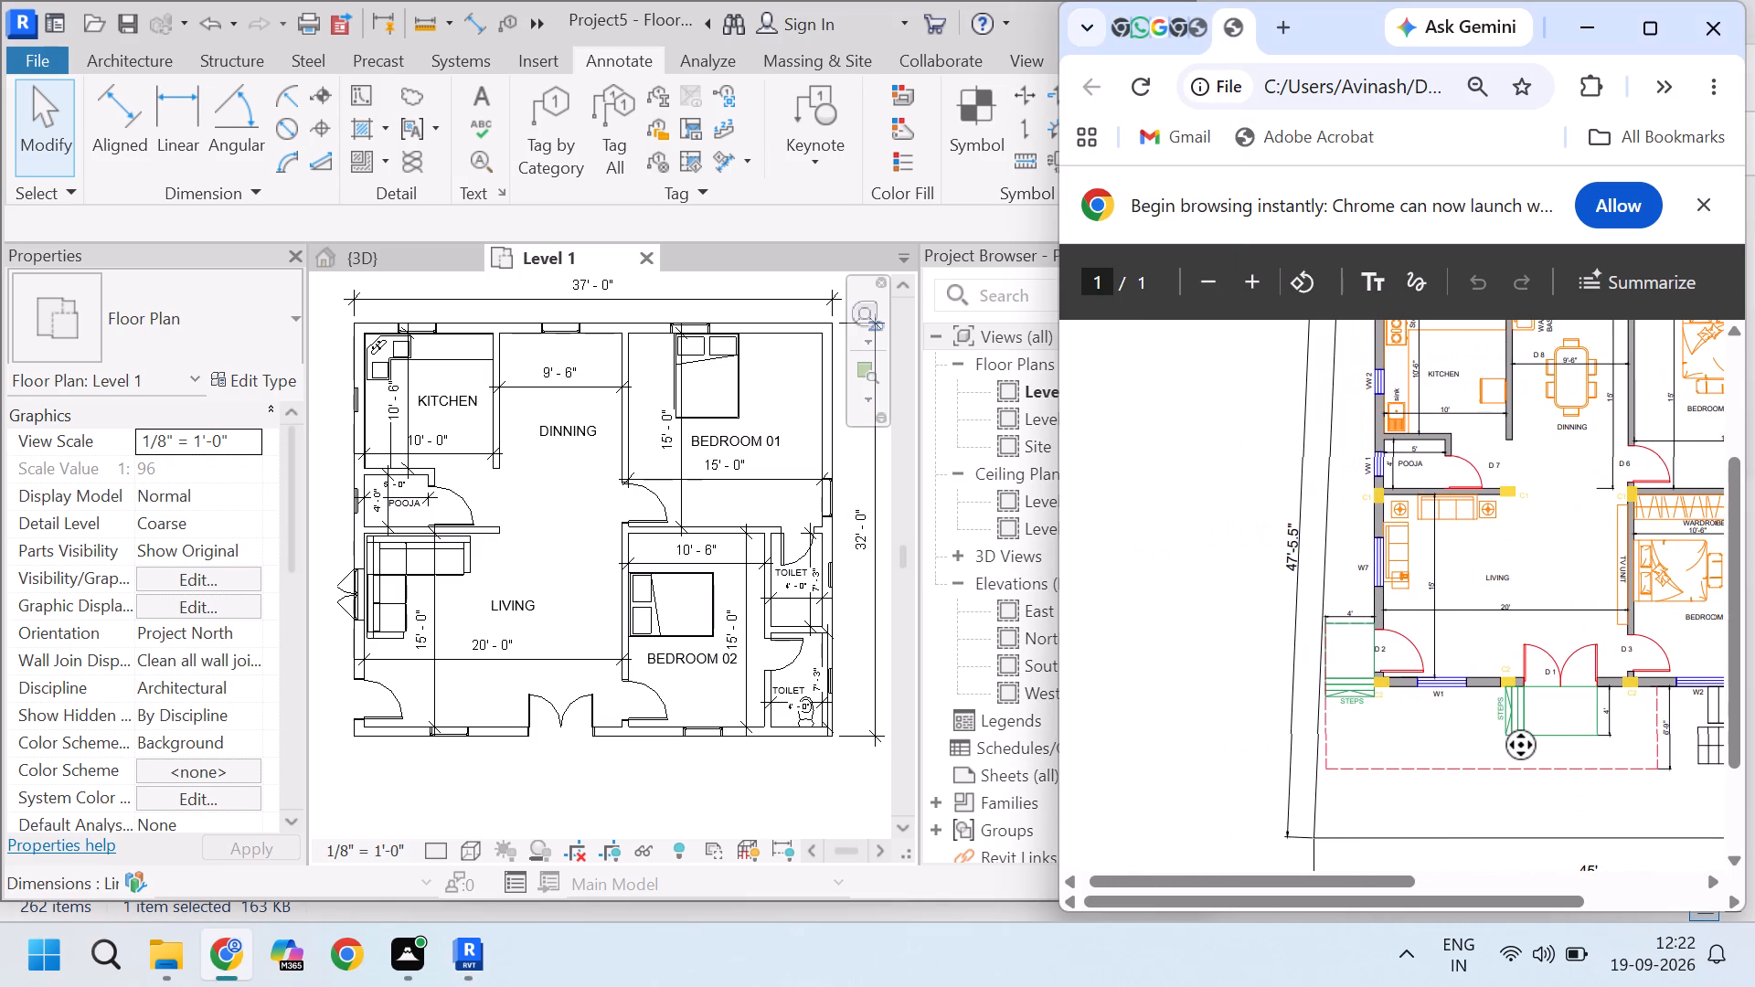
middle_click_drag(1521, 745, 1563, 738)
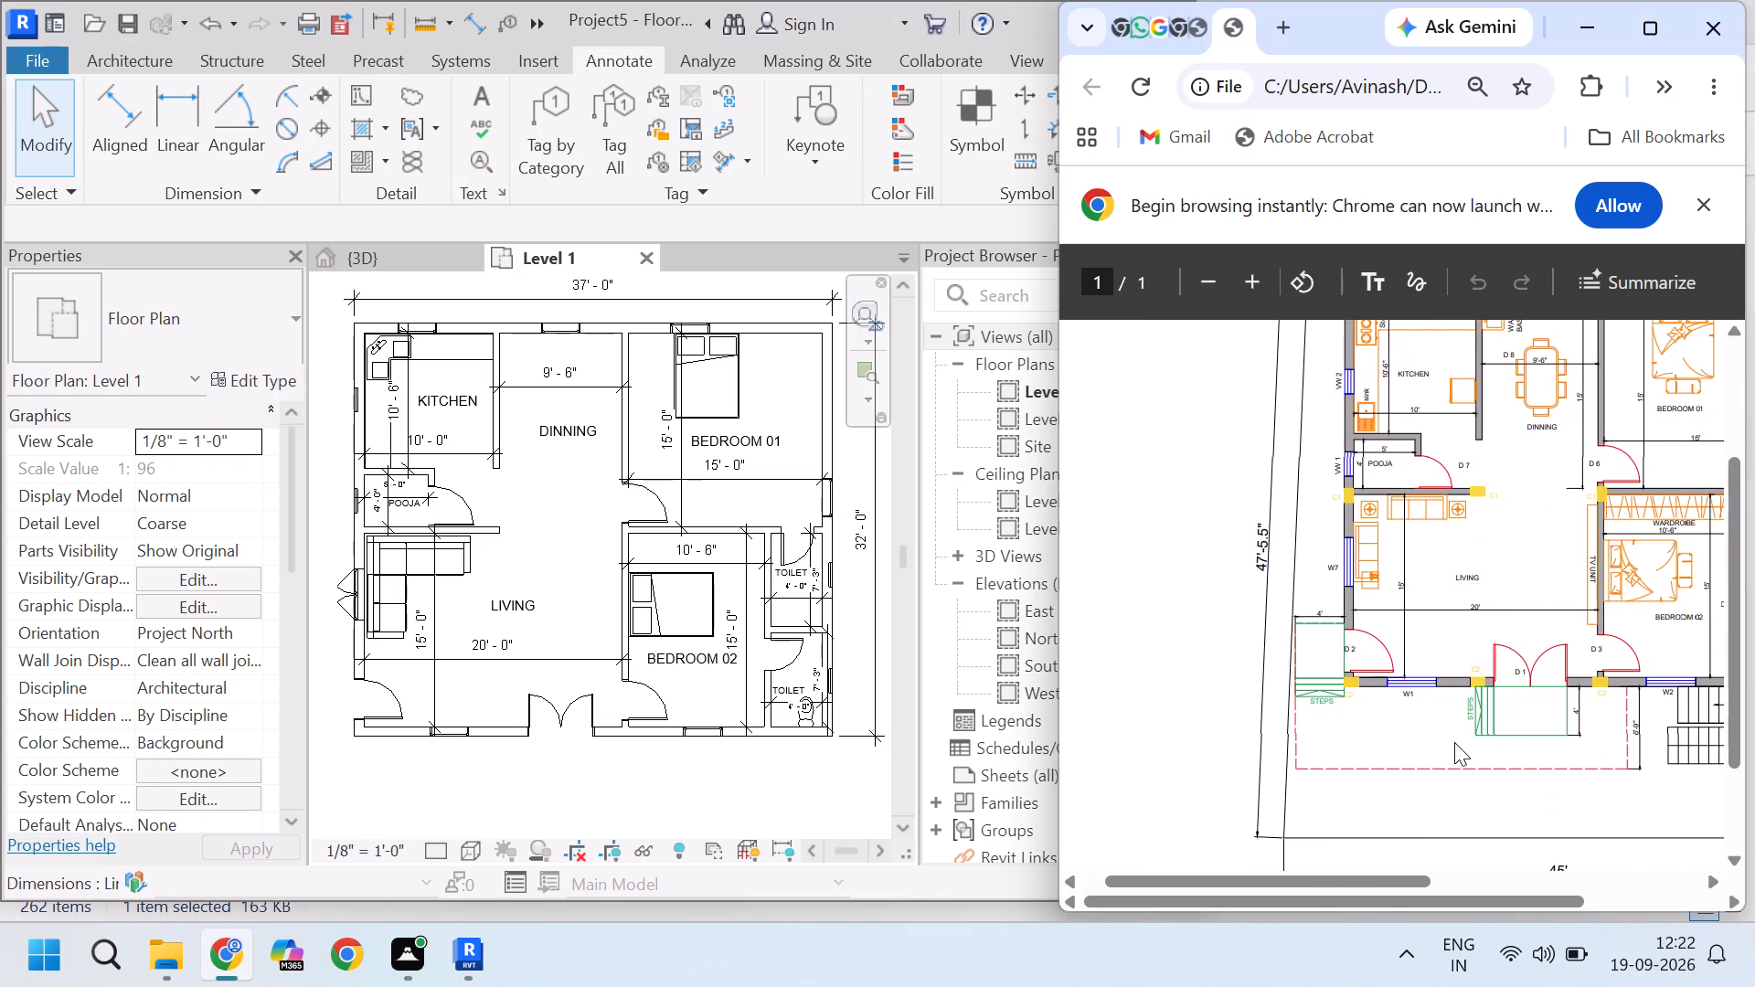
middle_click_drag(1454, 742, 1501, 739)
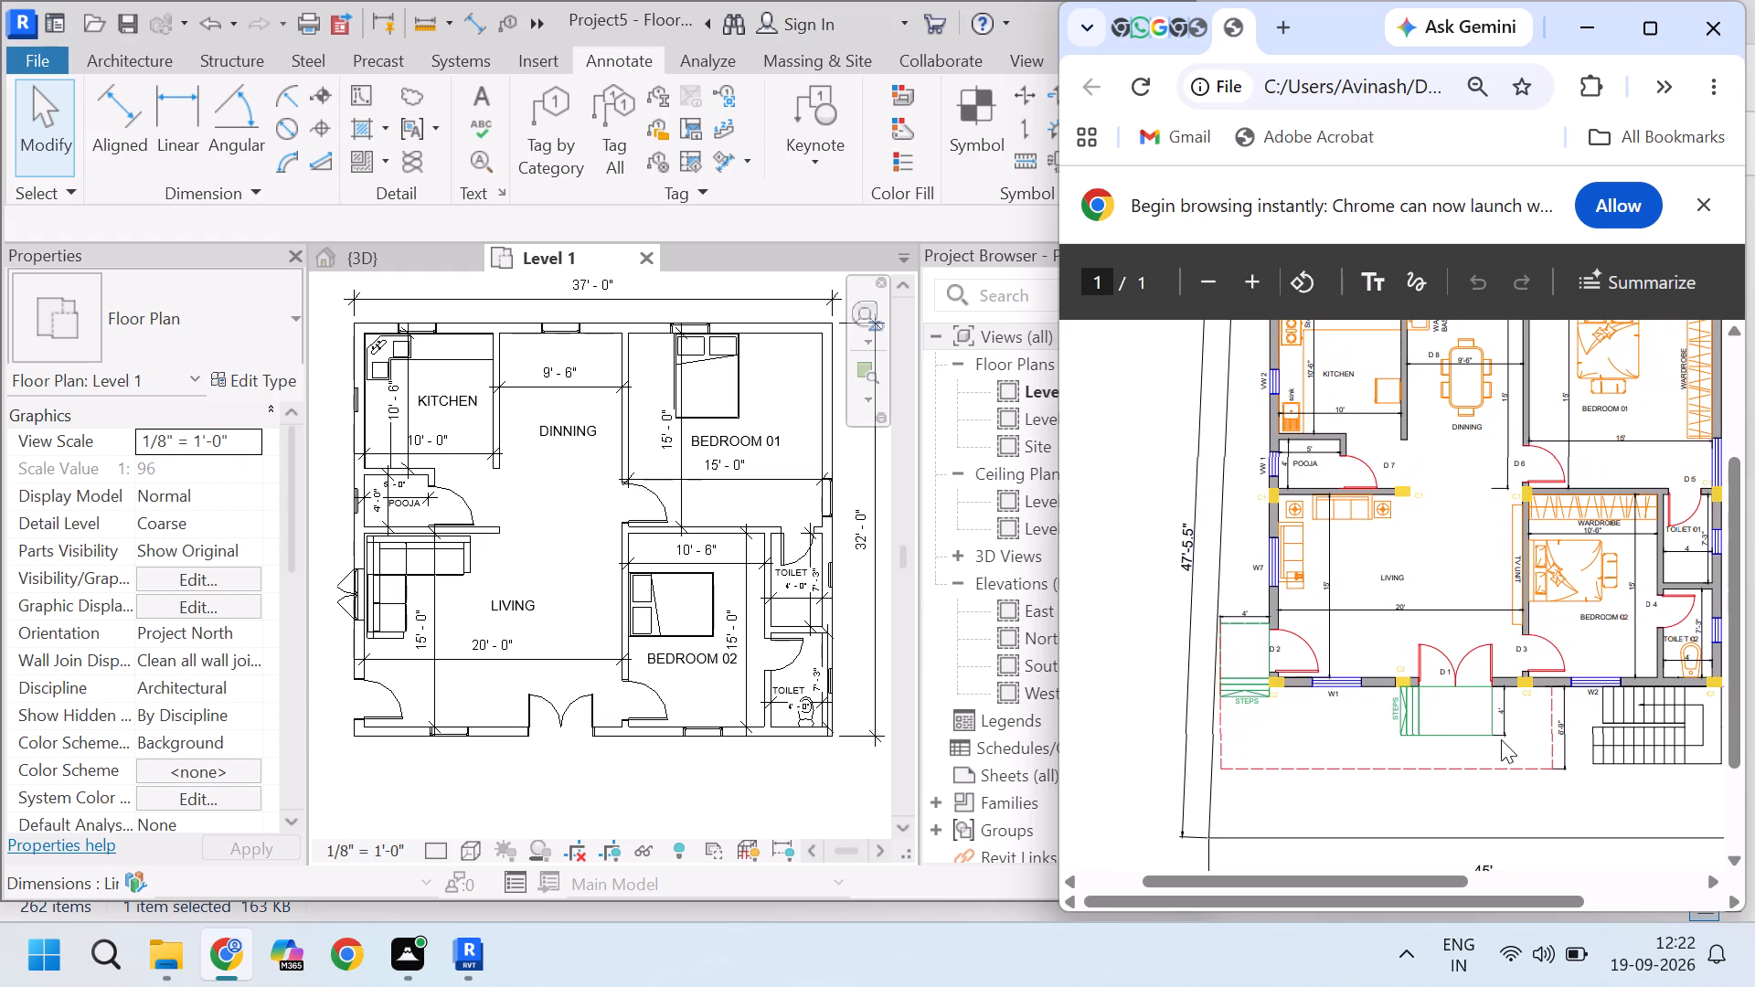
Change the door at the living room's lower-left corner to Door-Exterior-Single-Entry-Half Arch Glass-Wood_Clad 42" x 84" and flip its hand.
left_click(382, 707)
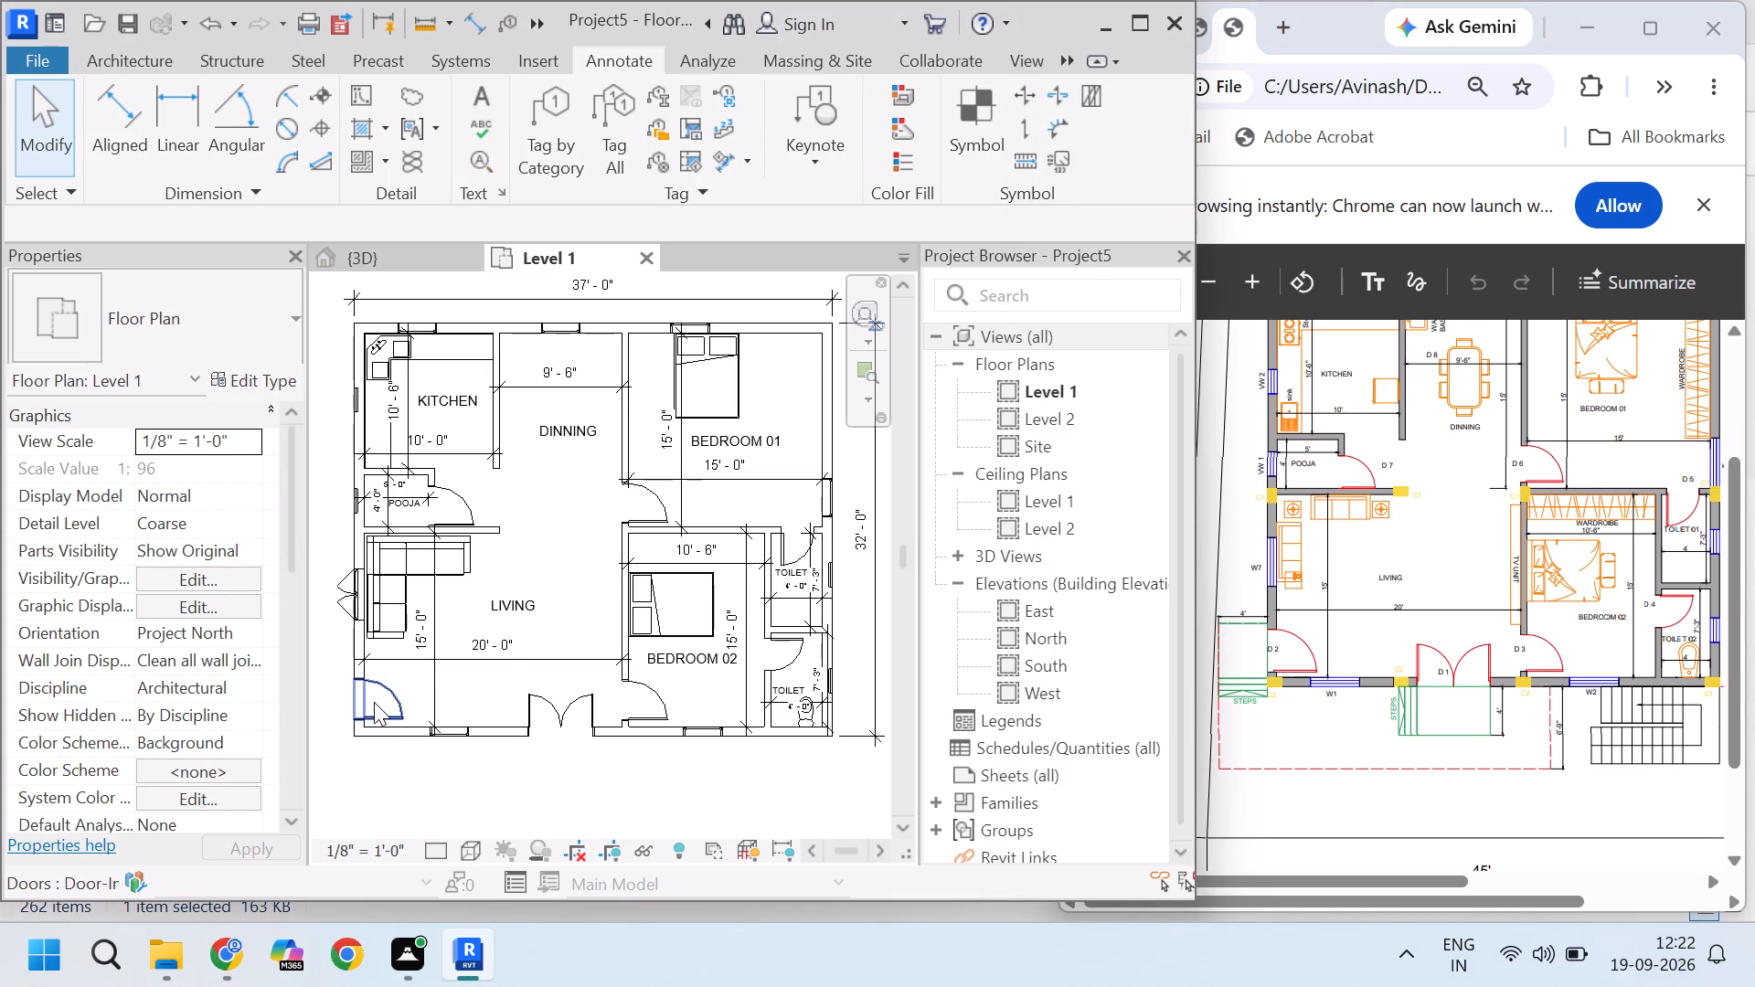
left_click(374, 702)
left_click(234, 339)
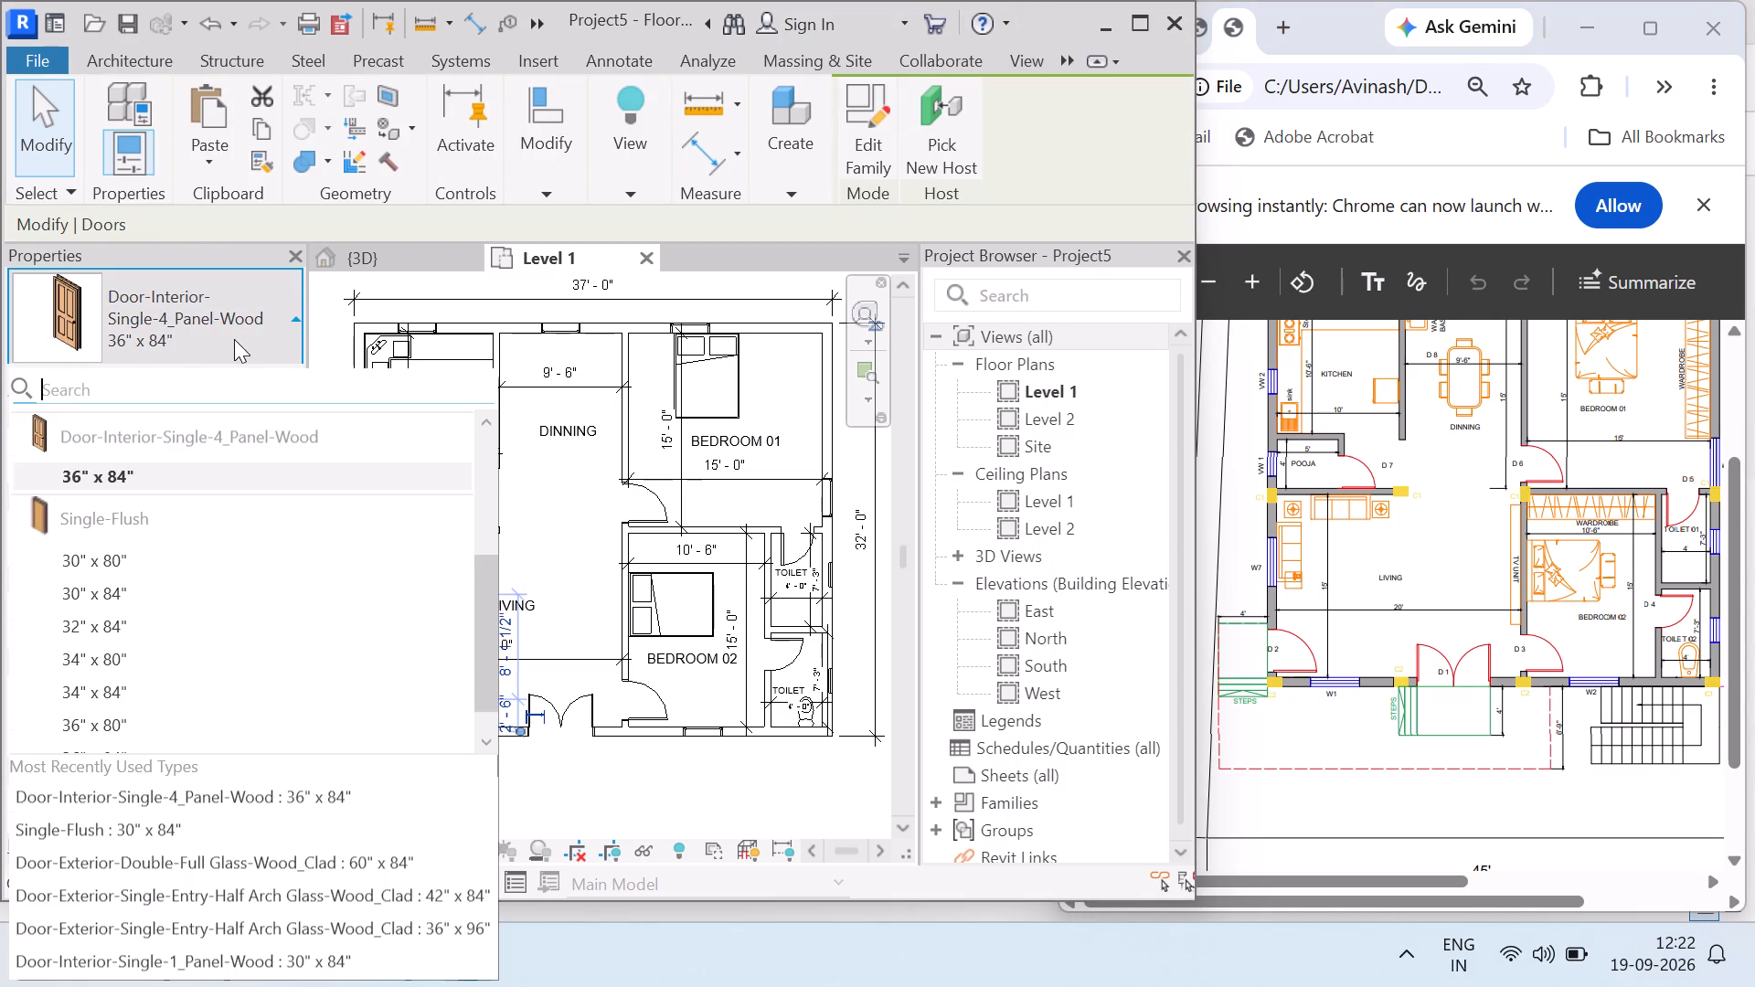
scroll(210, 599, "up", 4)
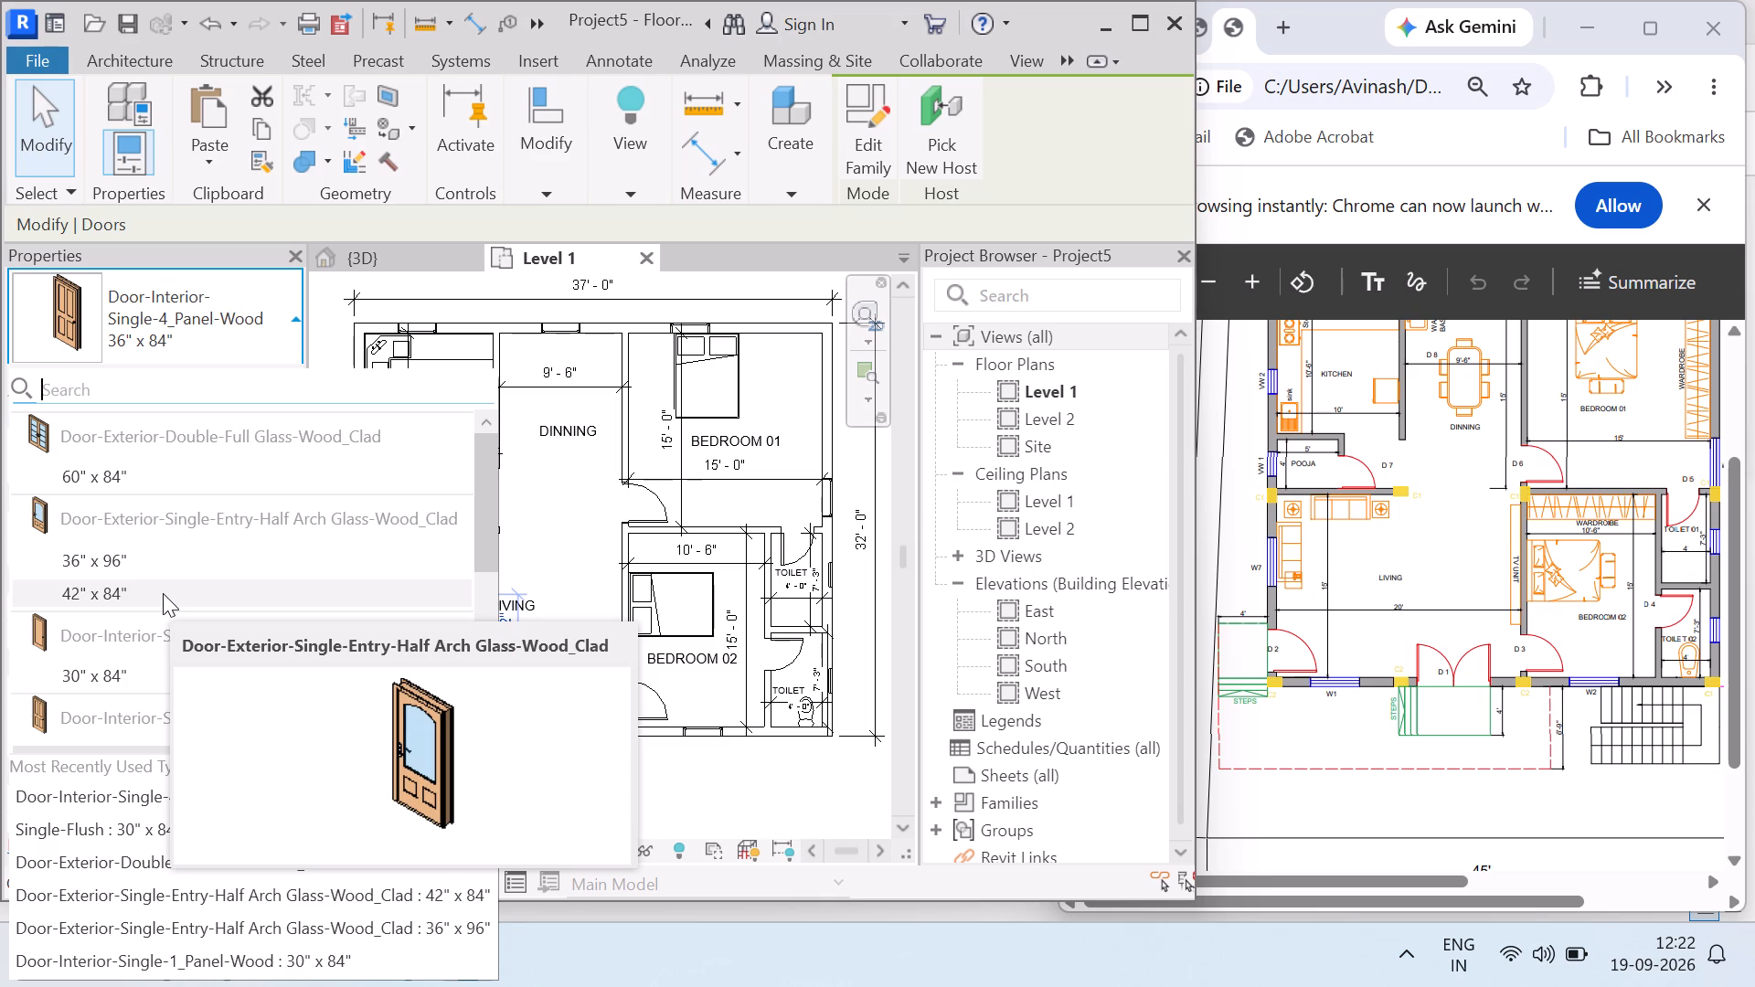
left_click(163, 593)
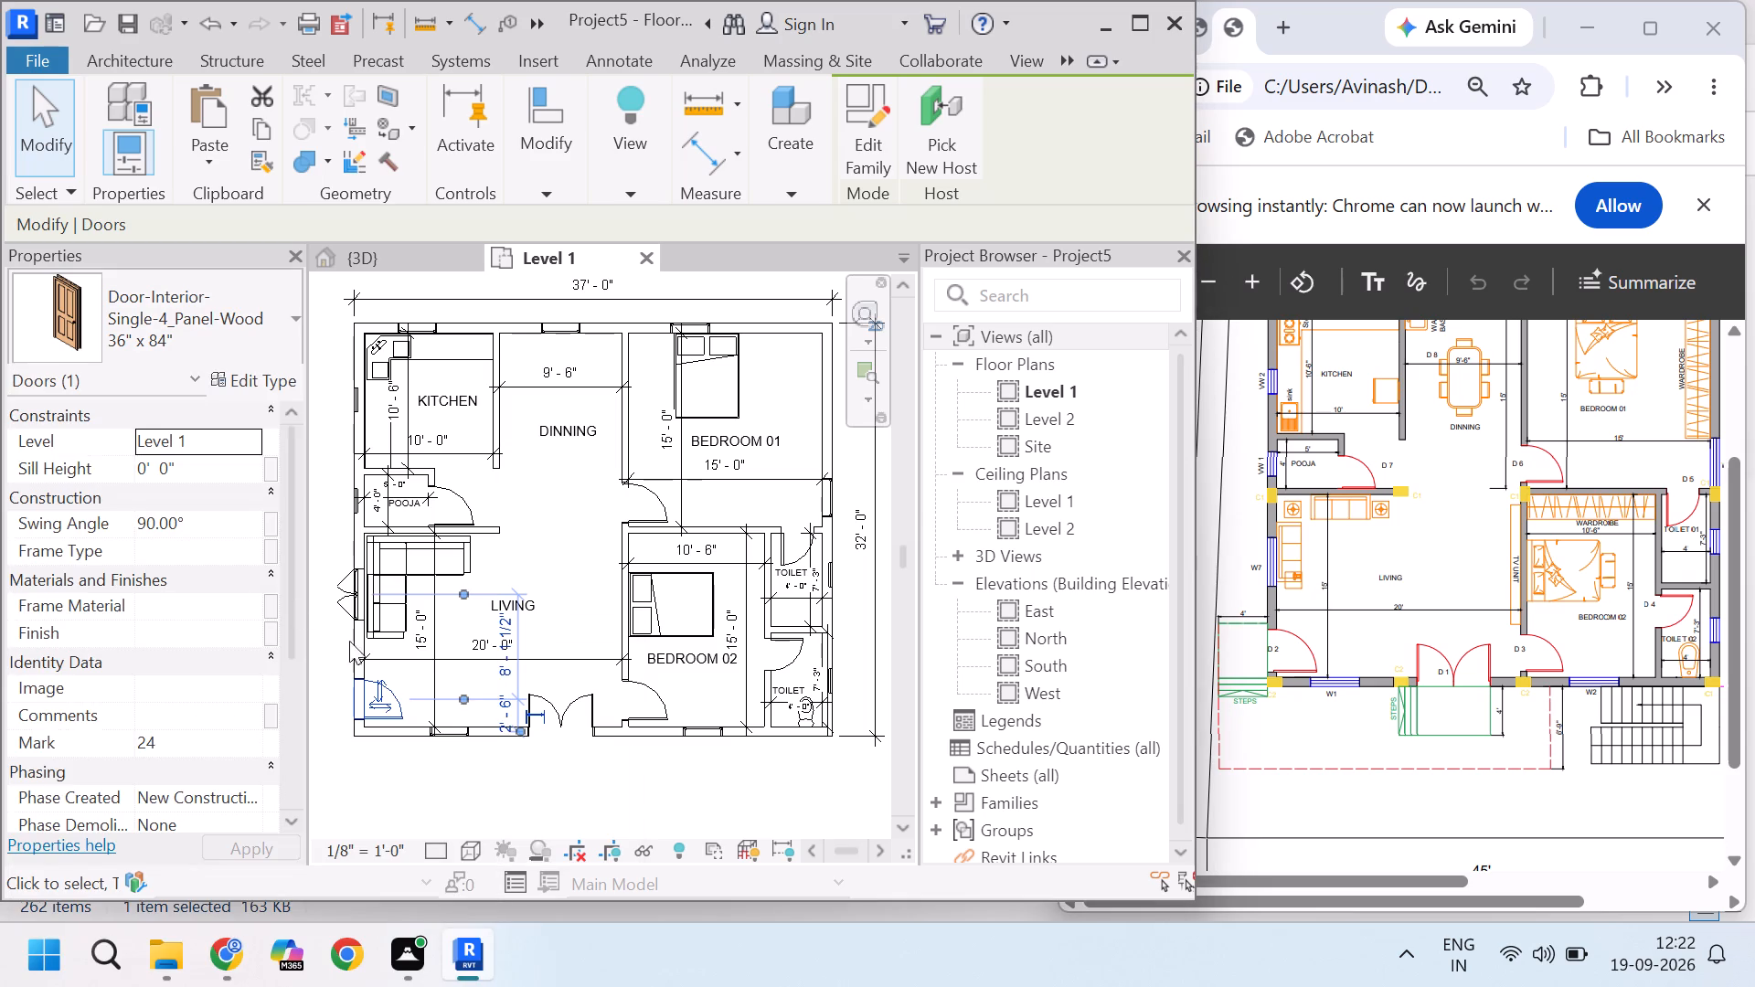
scroll(372, 708, "up", 2)
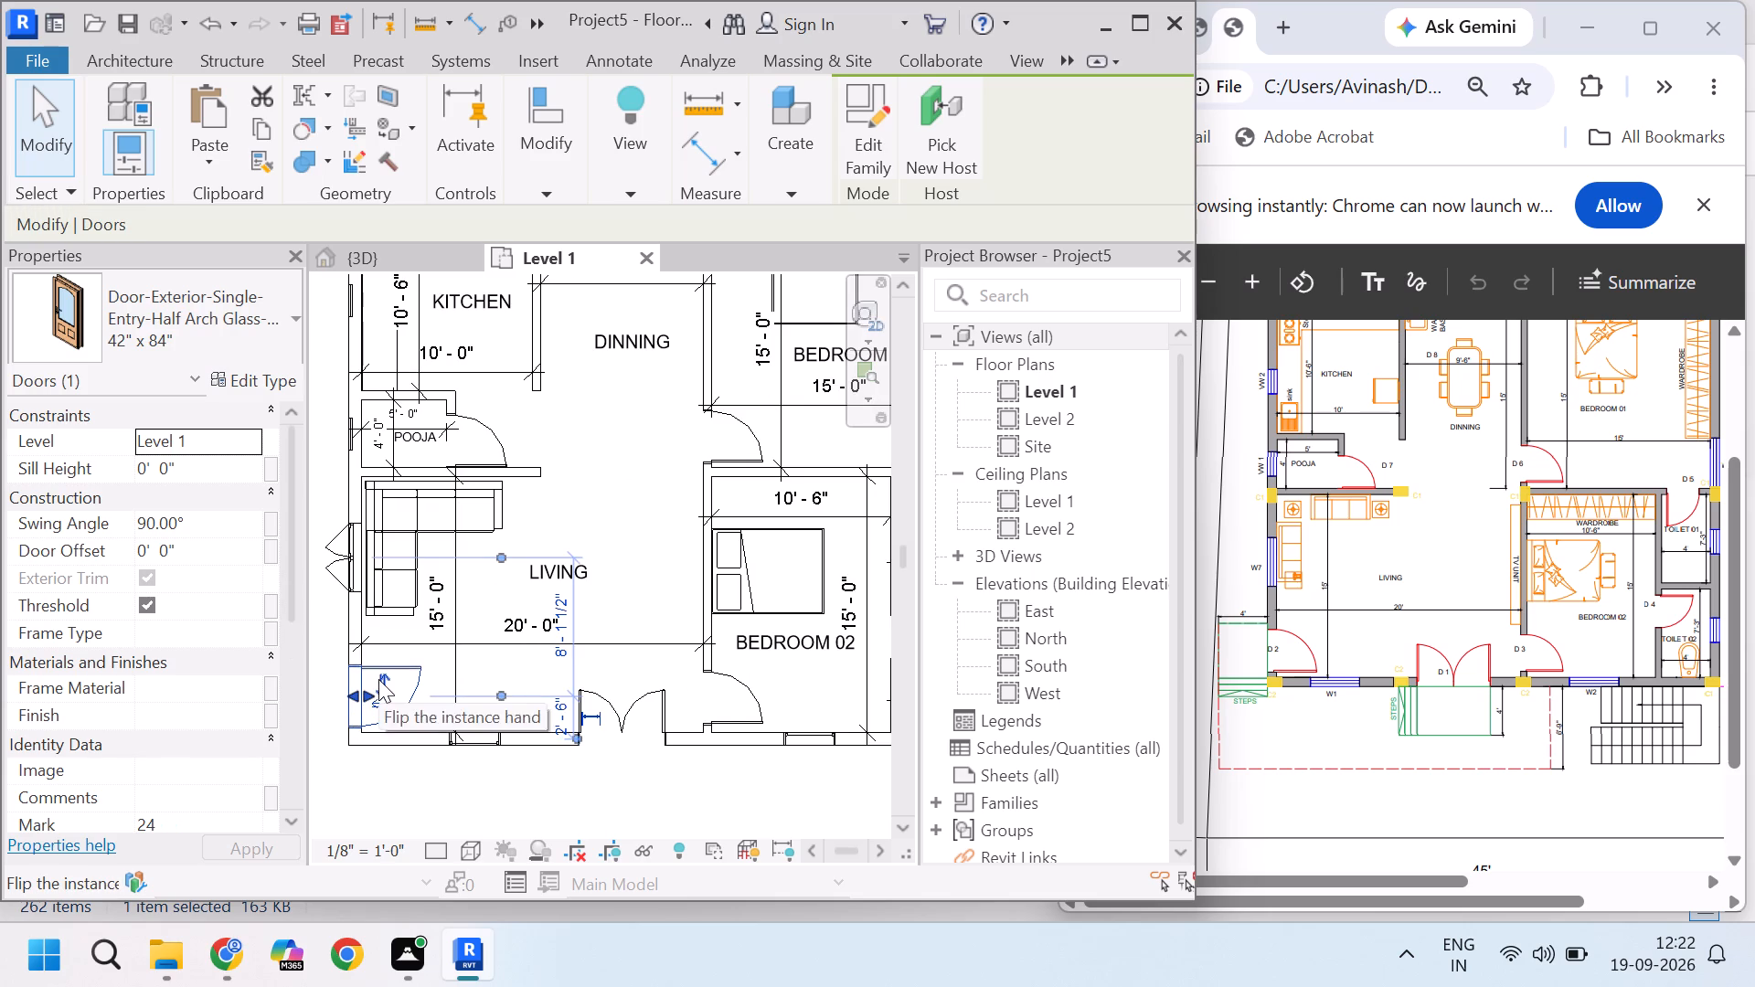
left_click(378, 679)
left_click(446, 646)
scroll(441, 652, "down", 3)
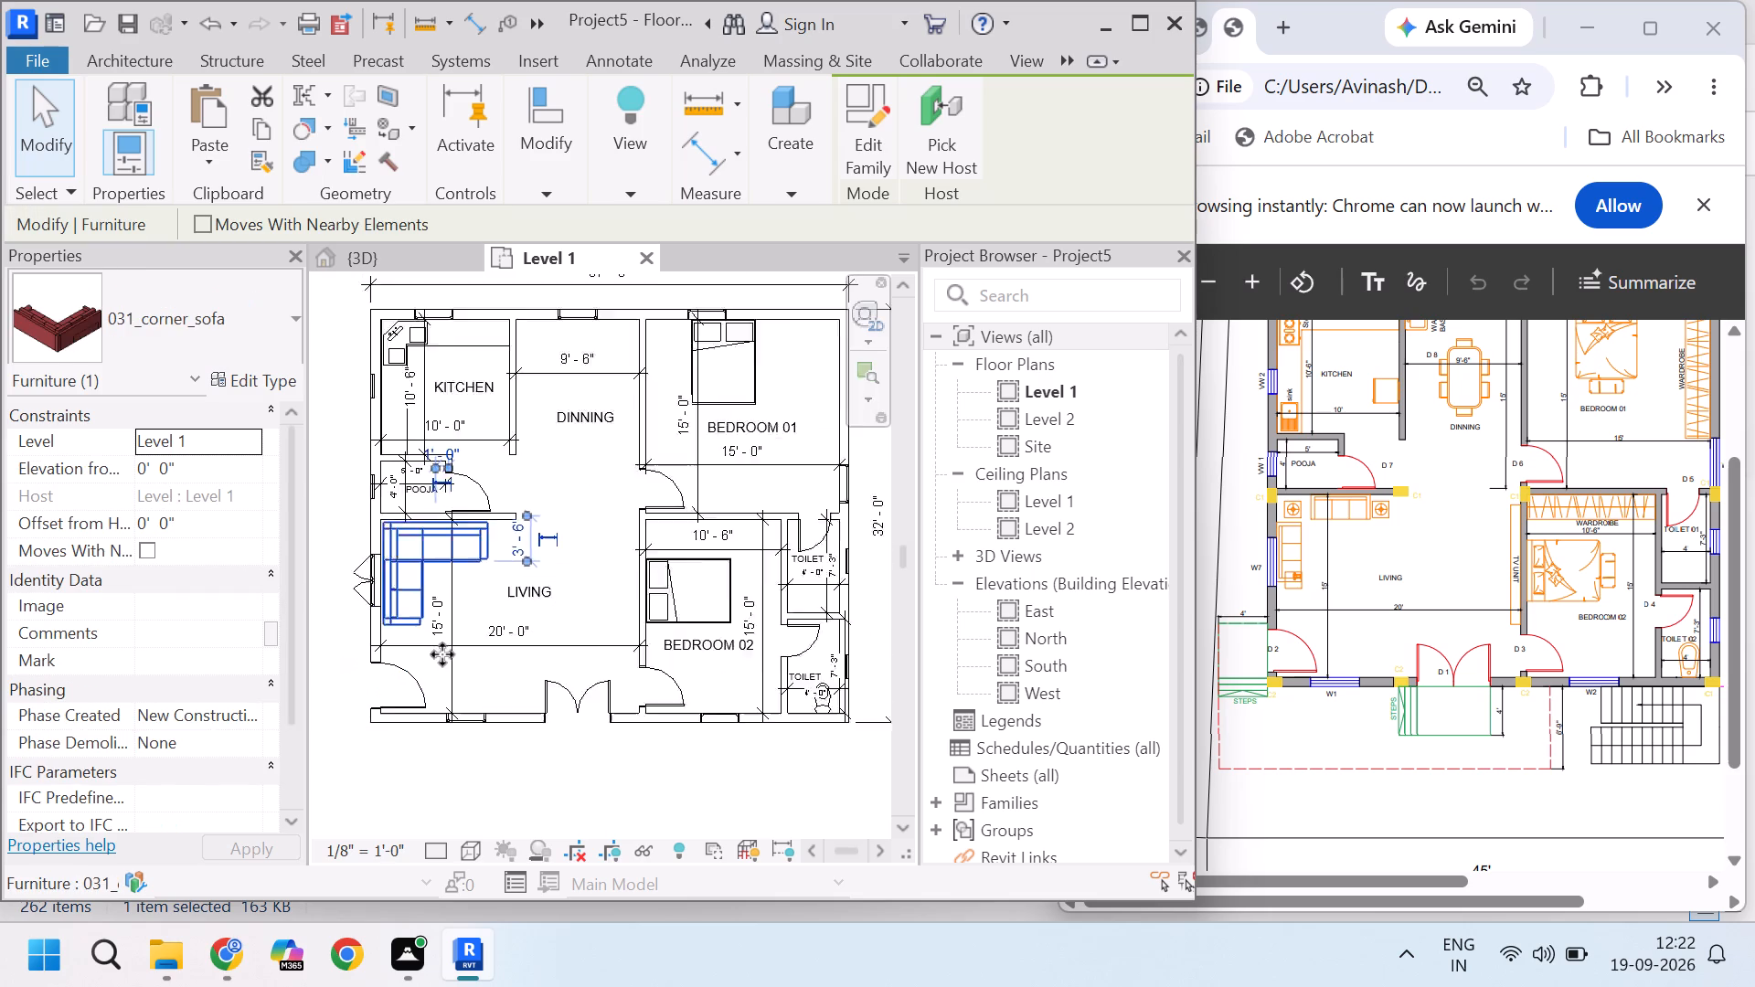
Inspect the replaced living room corner door from outside in an angled 3D view.
left_click(369, 252)
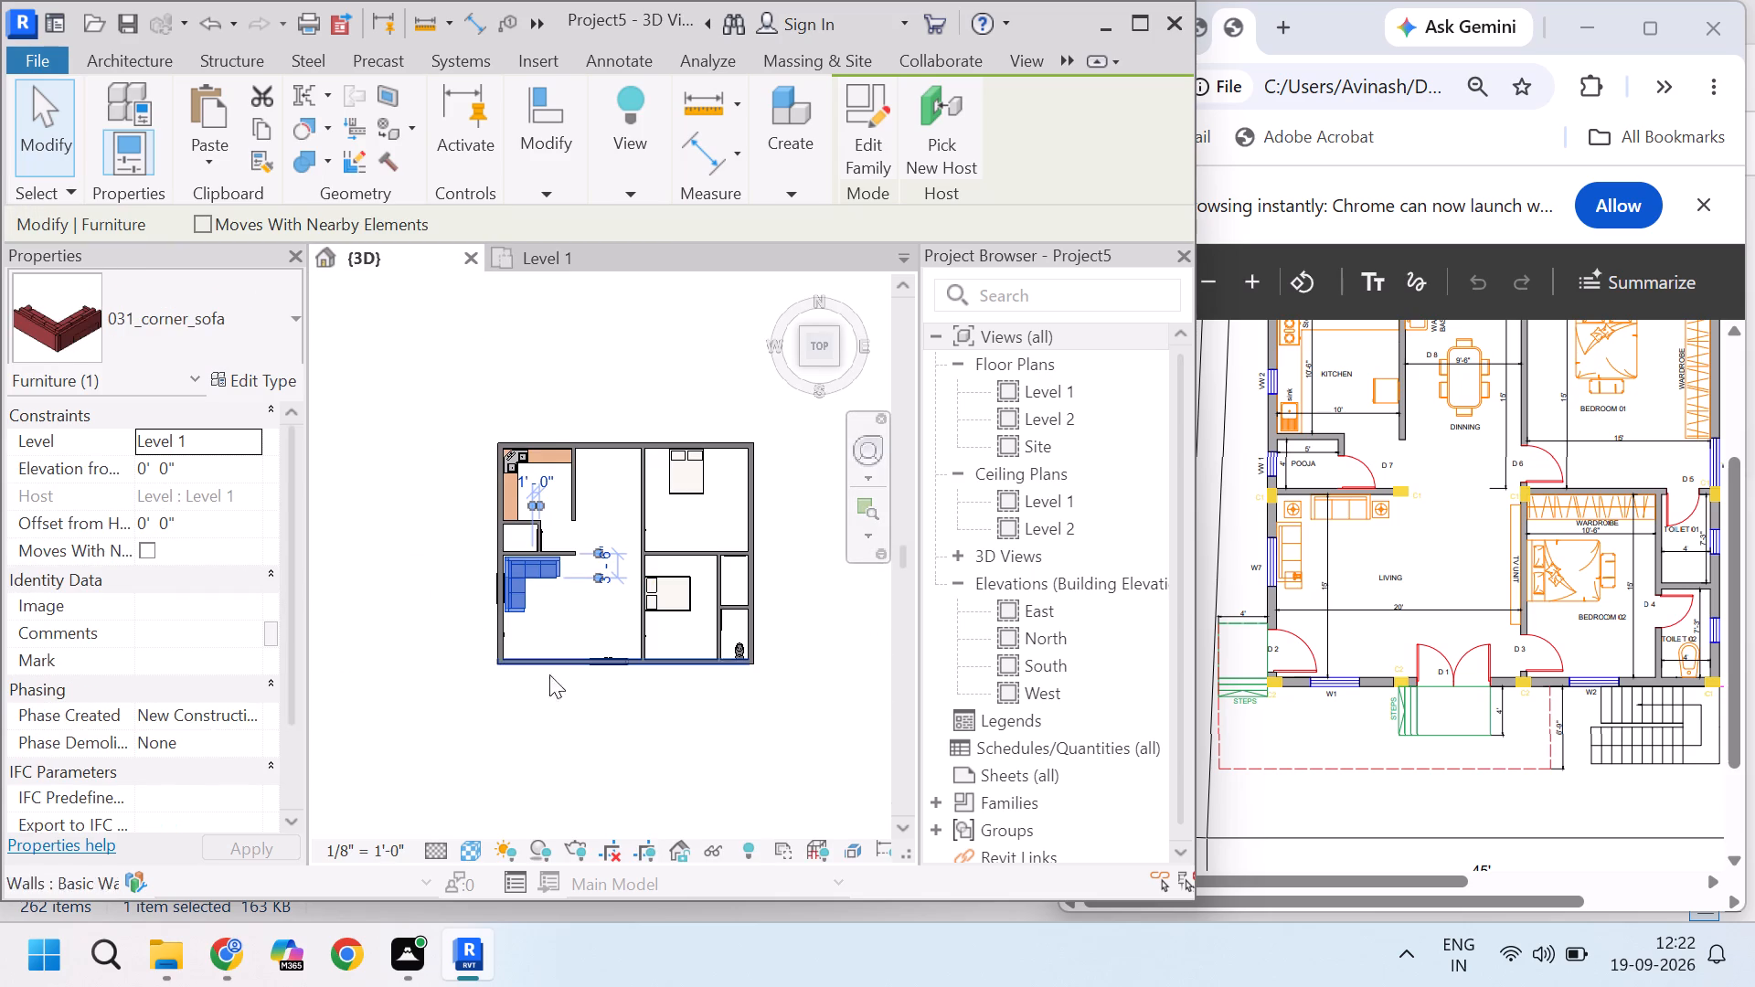
left_click(546, 721)
left_click_drag(823, 331, 764, 836)
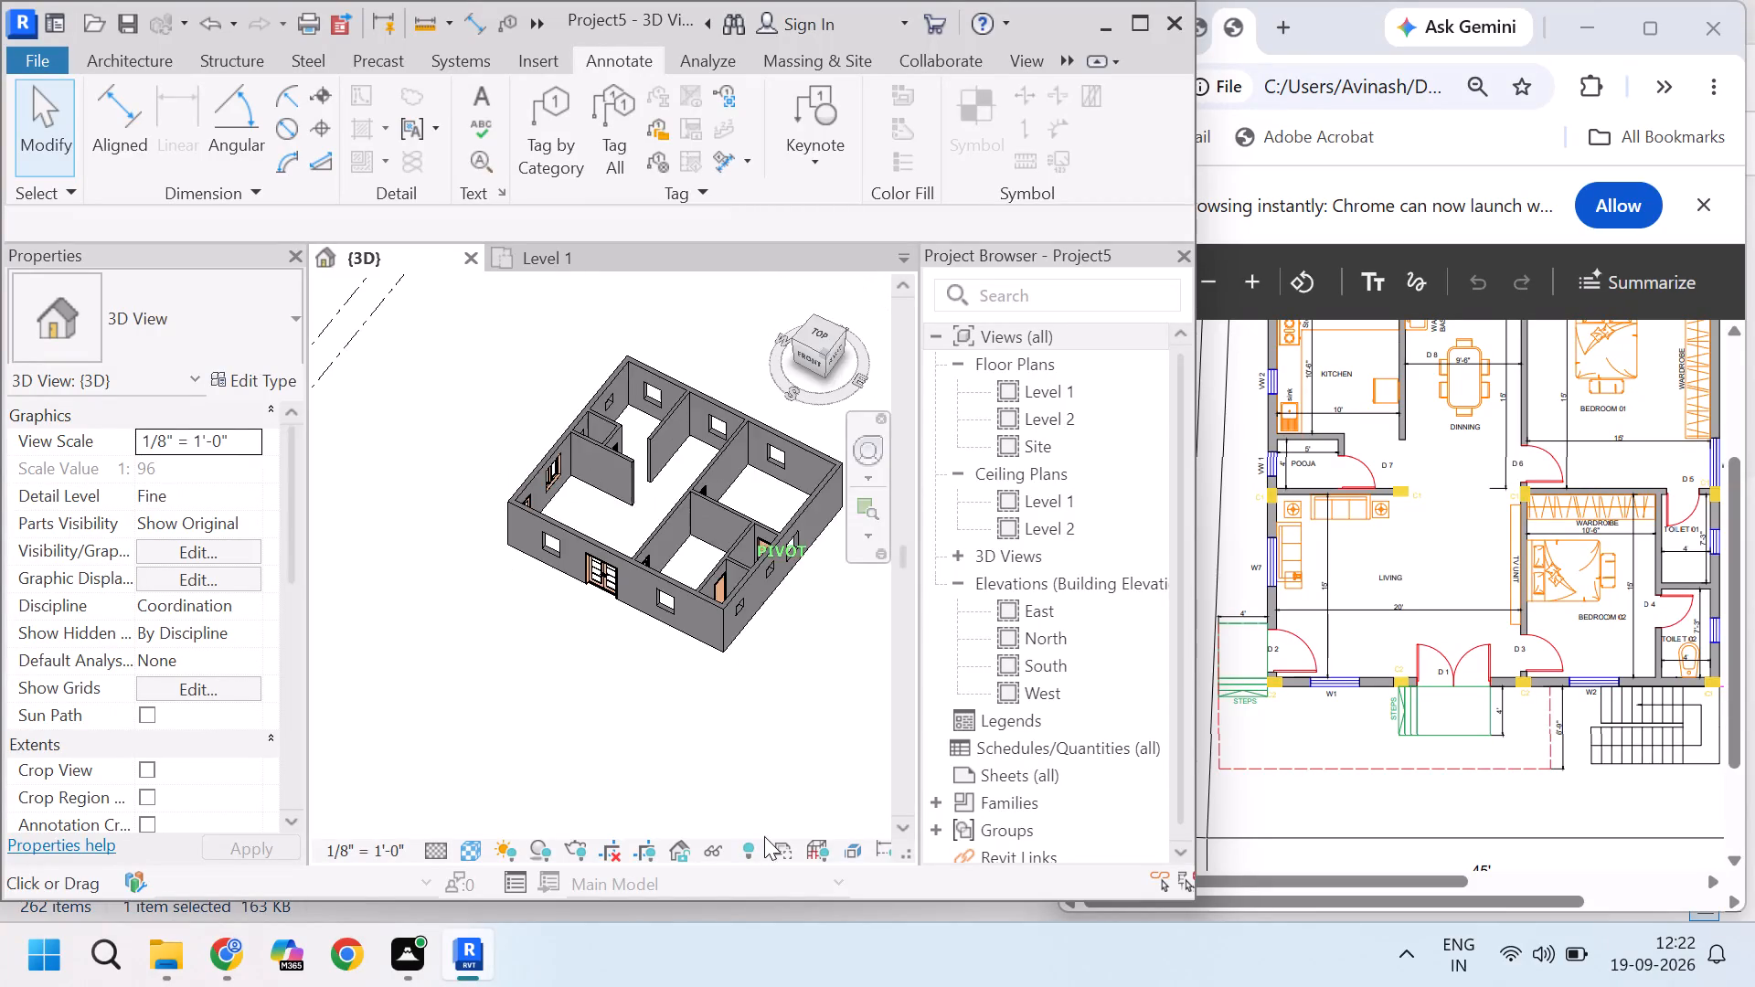
left_click_drag(764, 836, 397, 798)
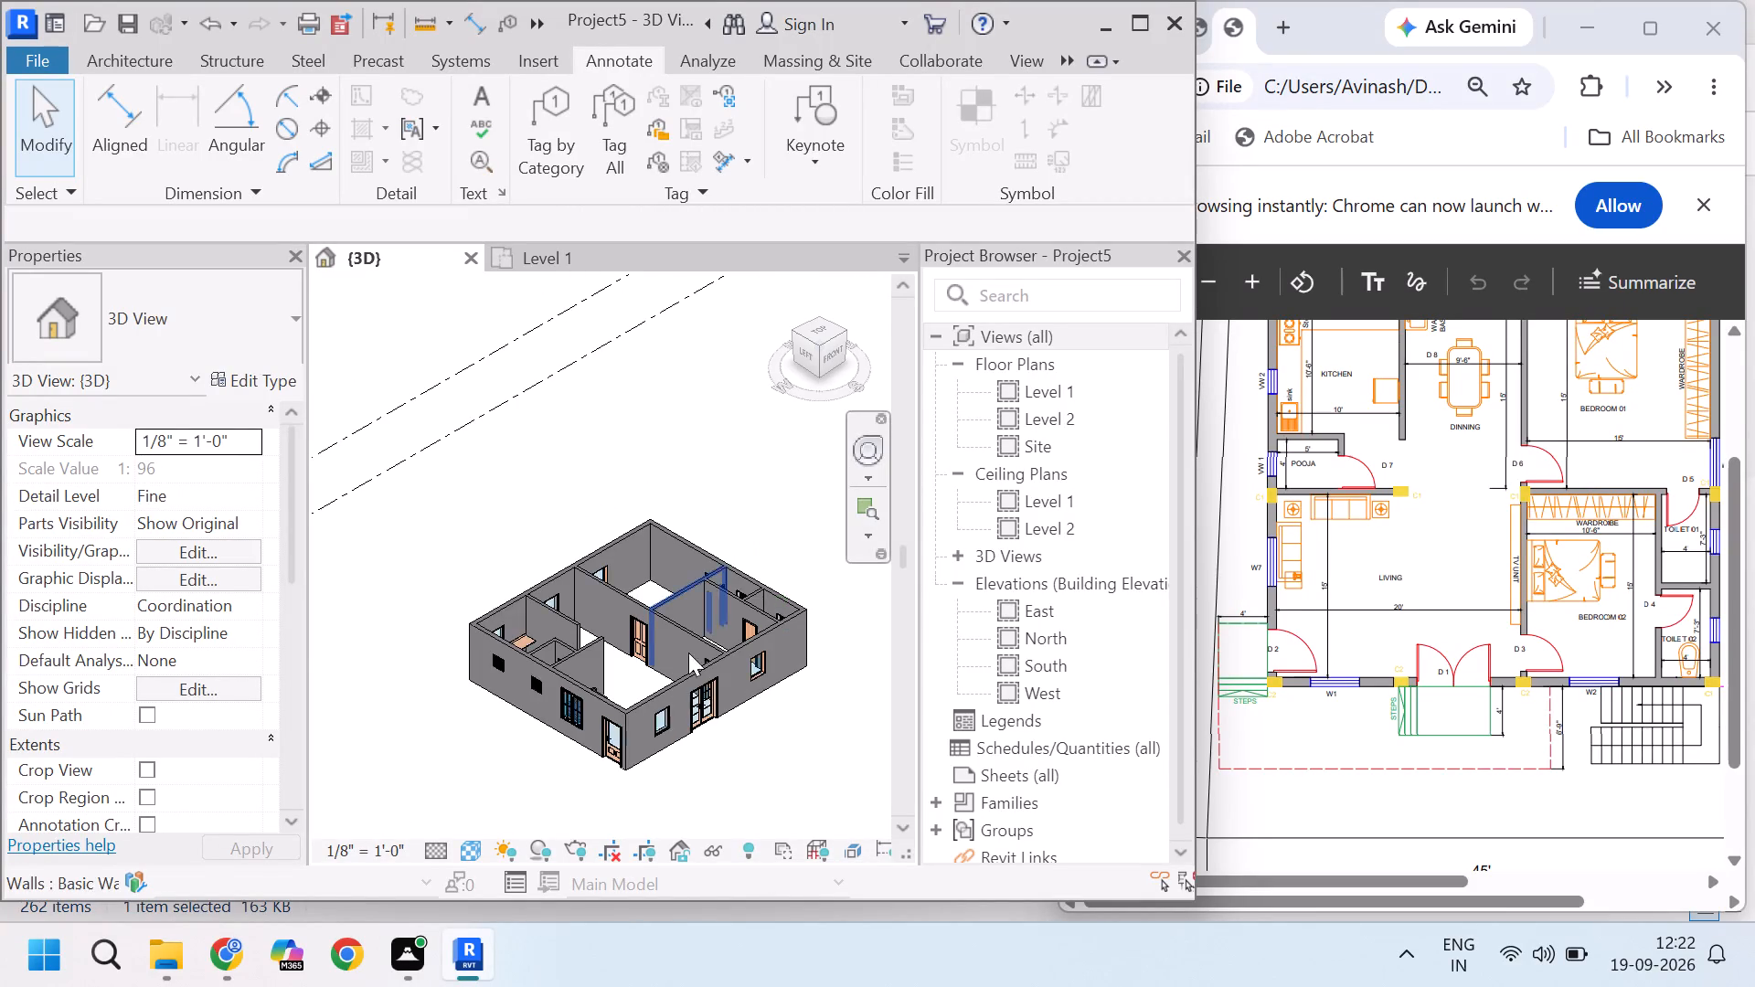
scroll(682, 697, "up", 7)
left_click(800, 748)
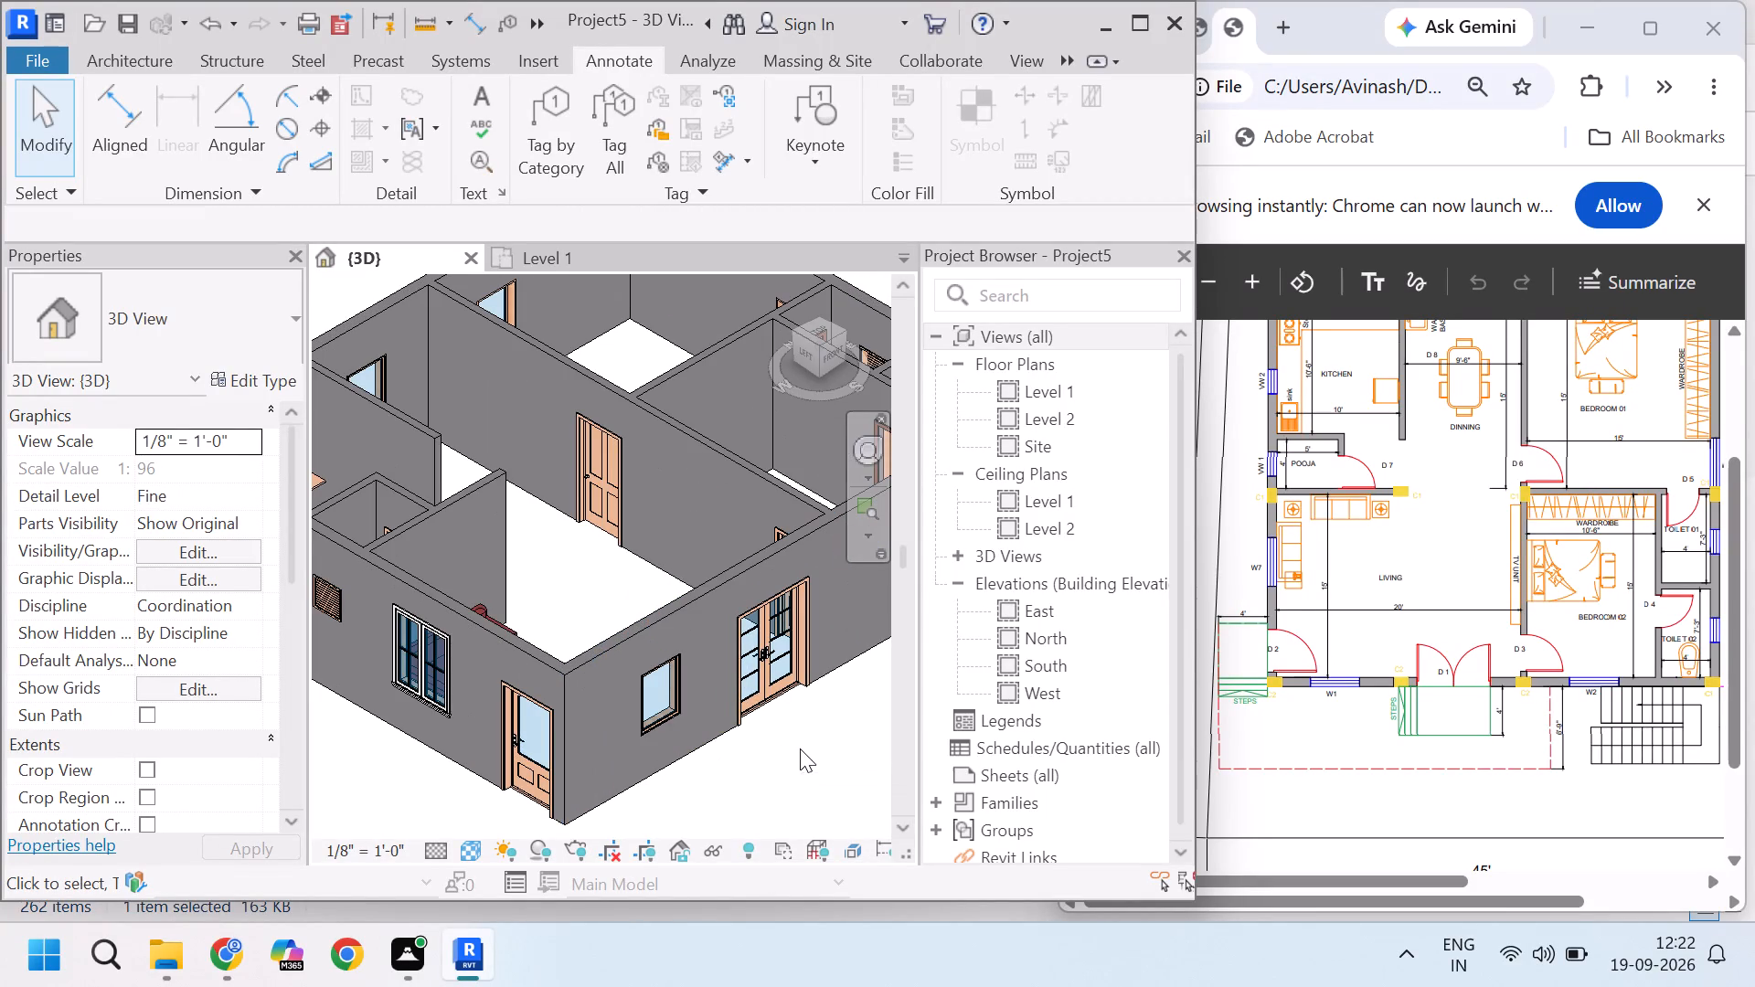
scroll(539, 704, "up", 3)
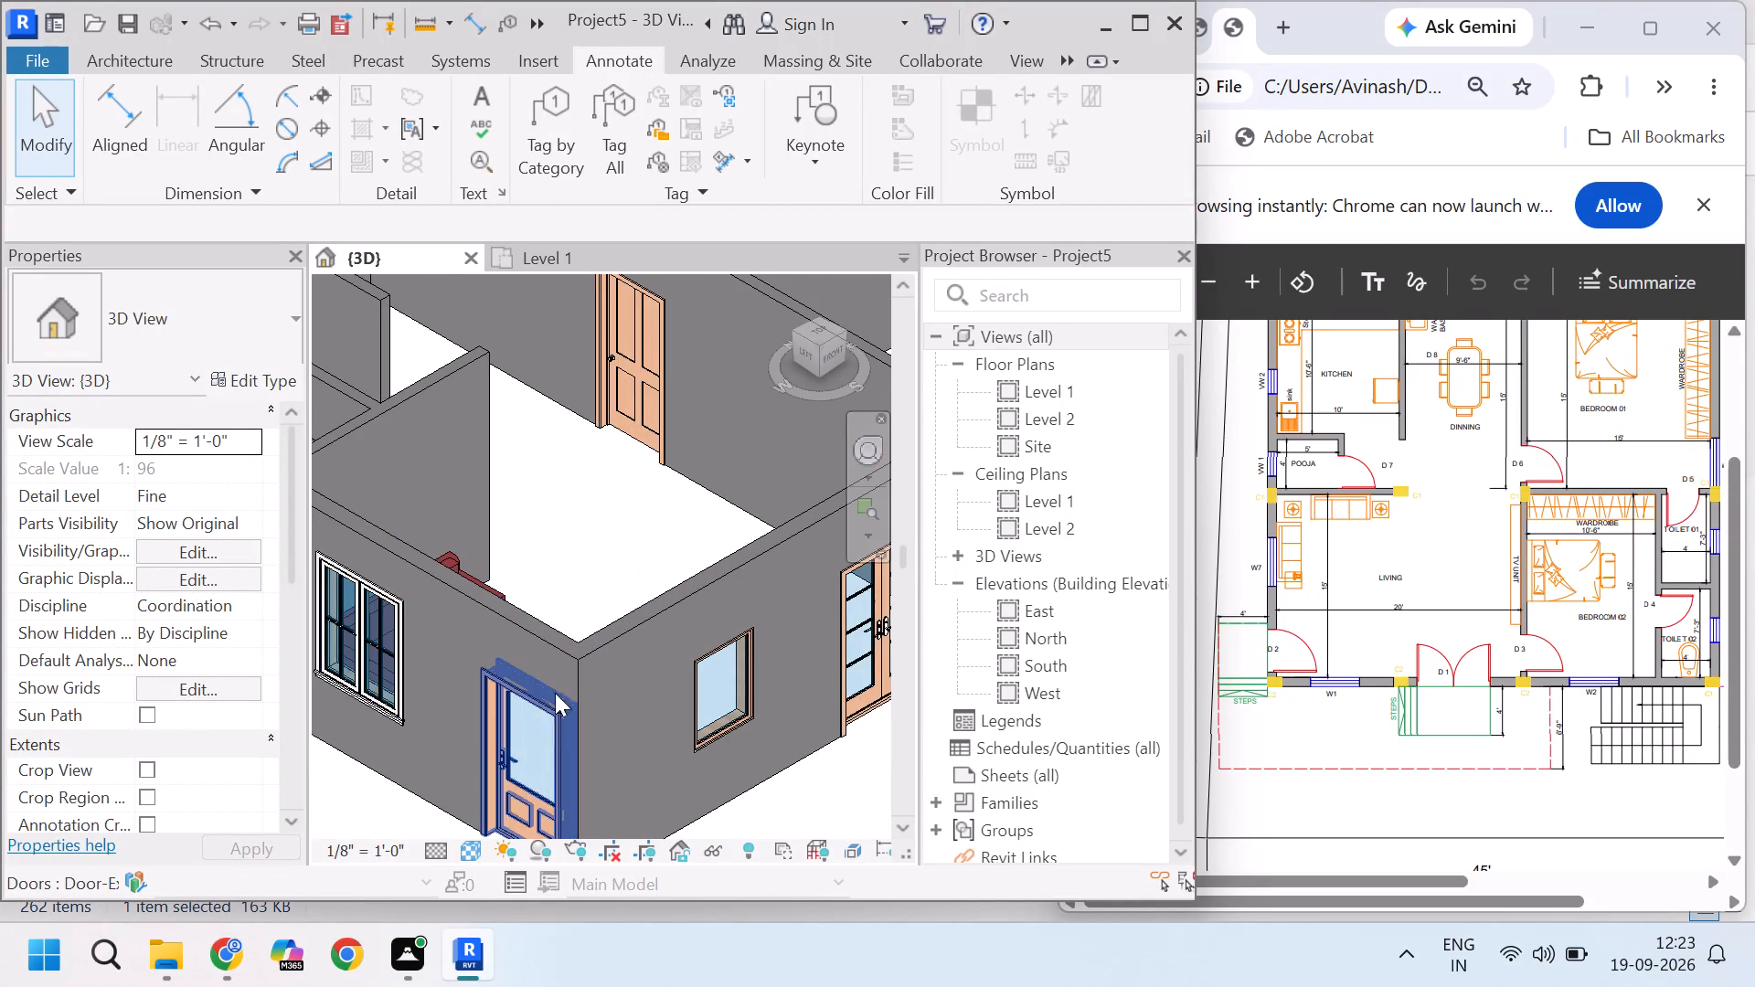
Examine the whole house in the 3D view, including its exterior doors, windows, and interior walls.
scroll(557, 624, "down", 3)
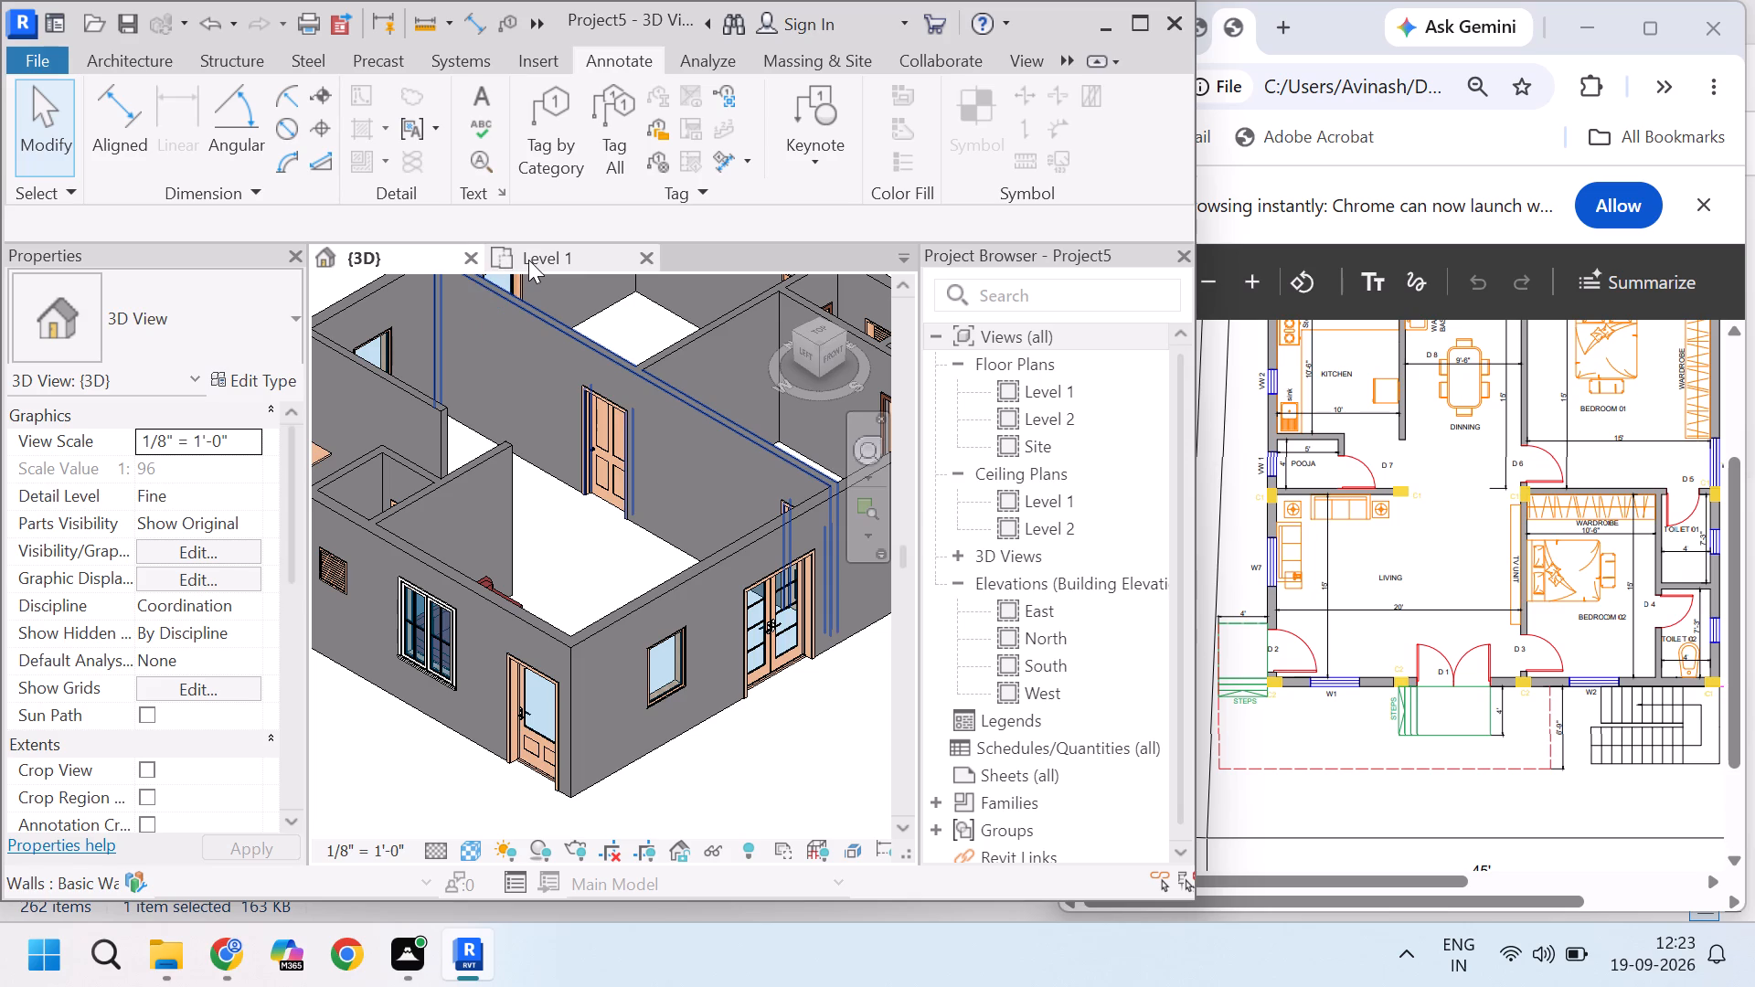
scroll(729, 604, "down", 3)
scroll(703, 297, "up", 1)
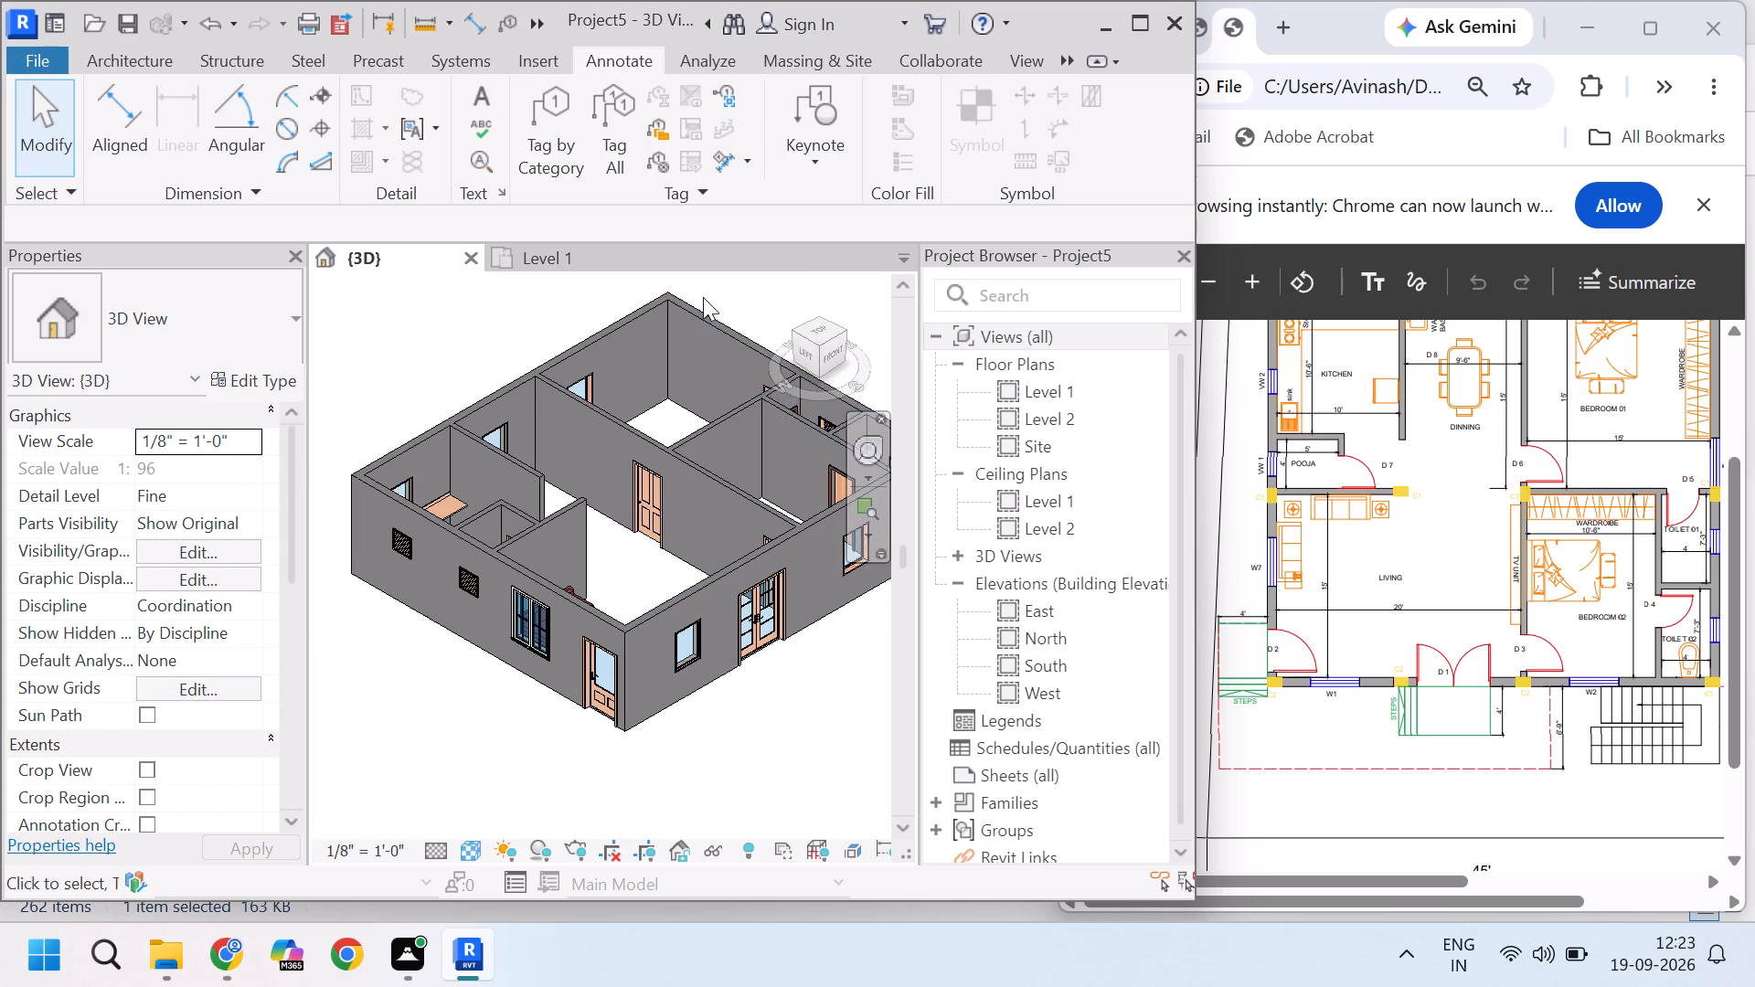
scroll(620, 551, "down", 1)
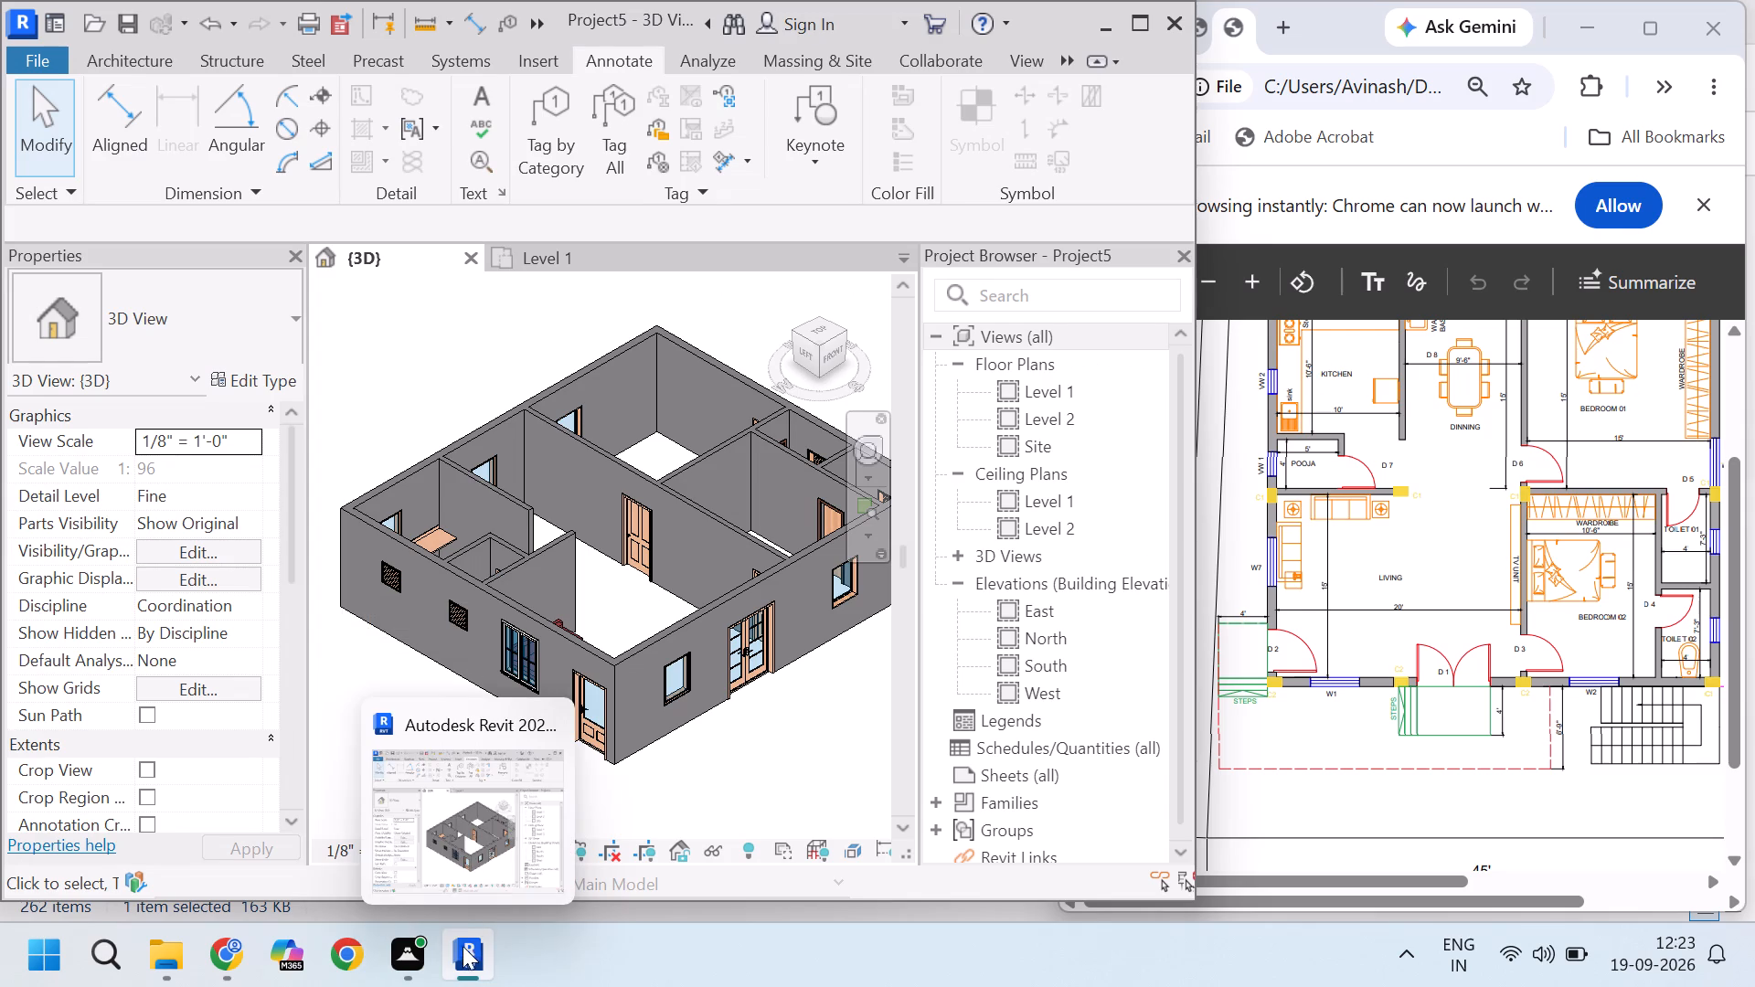
scroll(656, 615, "down", 3)
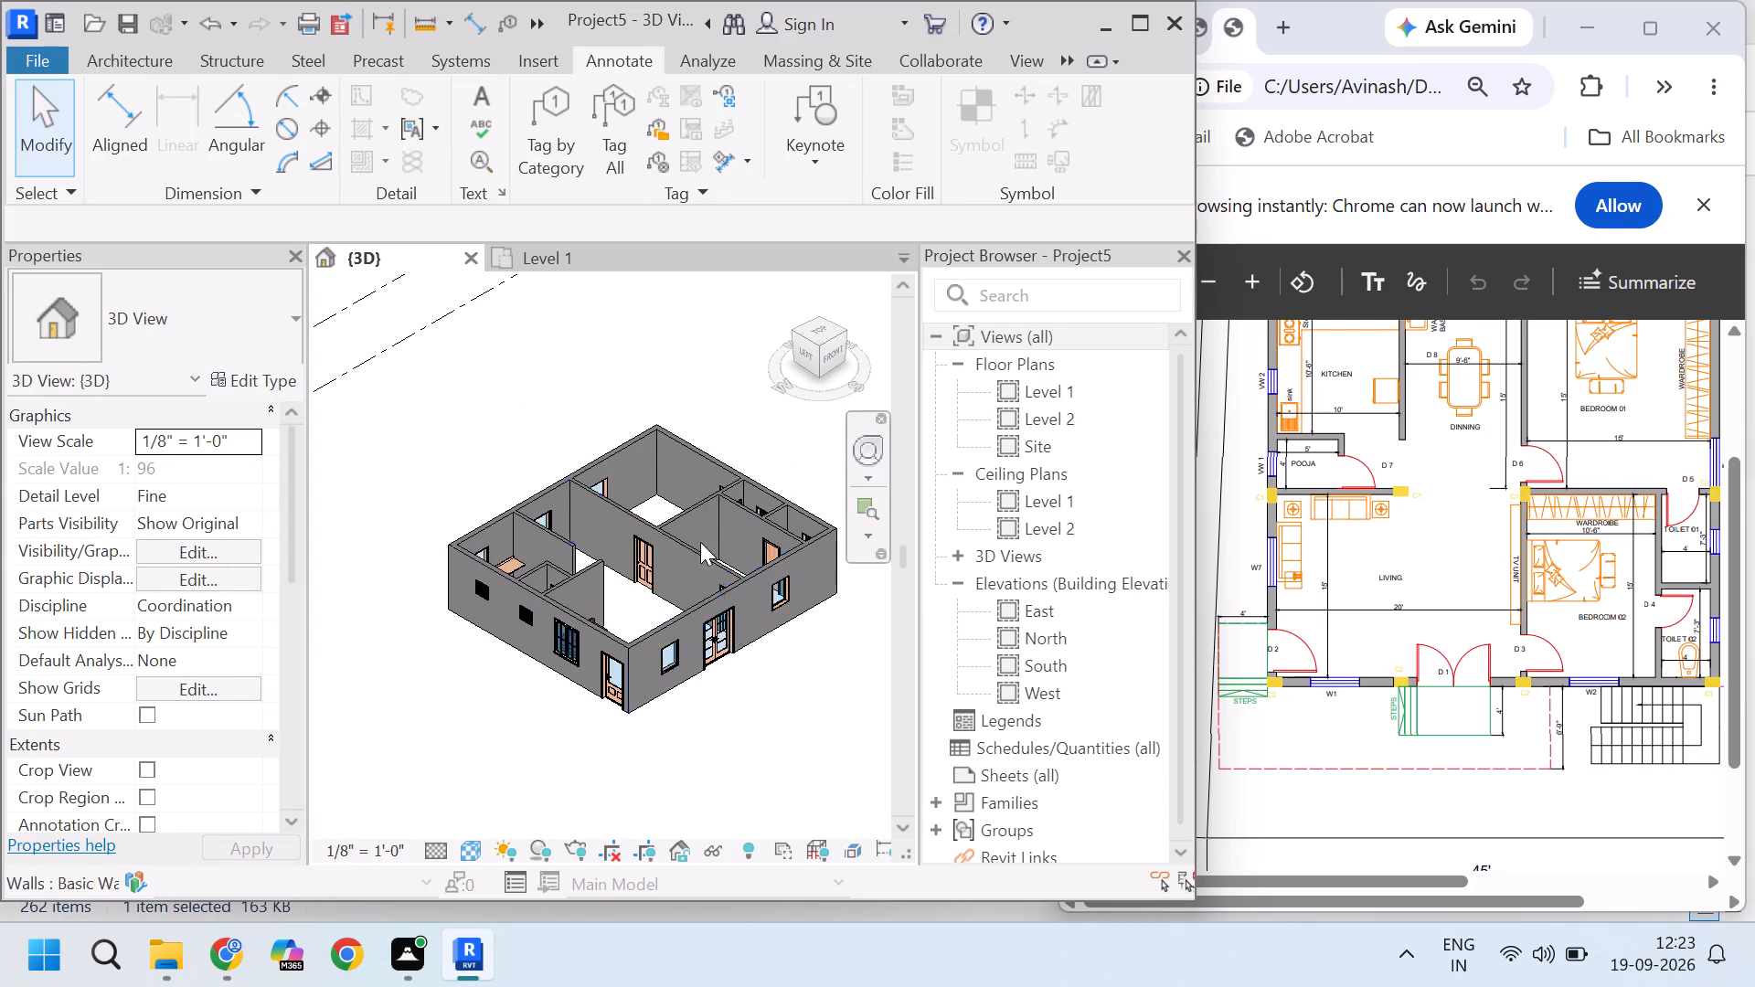
scroll(713, 444, "up", 3)
scroll(749, 488, "down", 2)
scroll(592, 716, "down", 2)
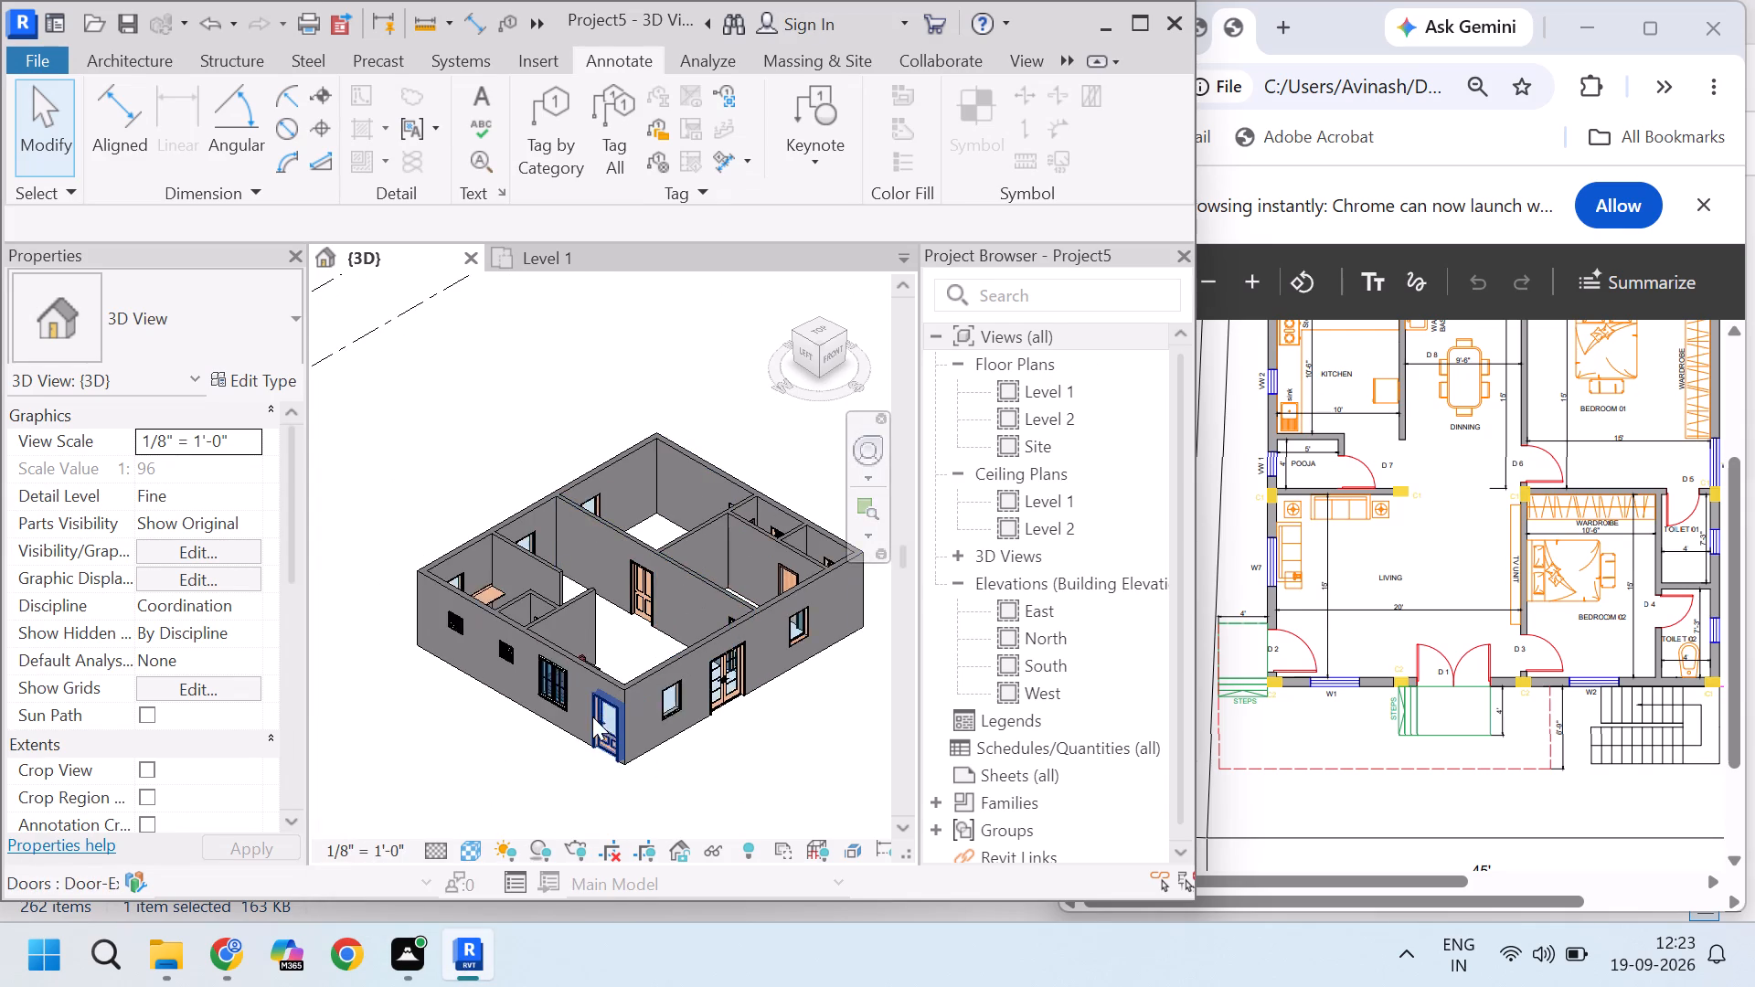
scroll(598, 754, "up", 4)
scroll(607, 752, "down", 2)
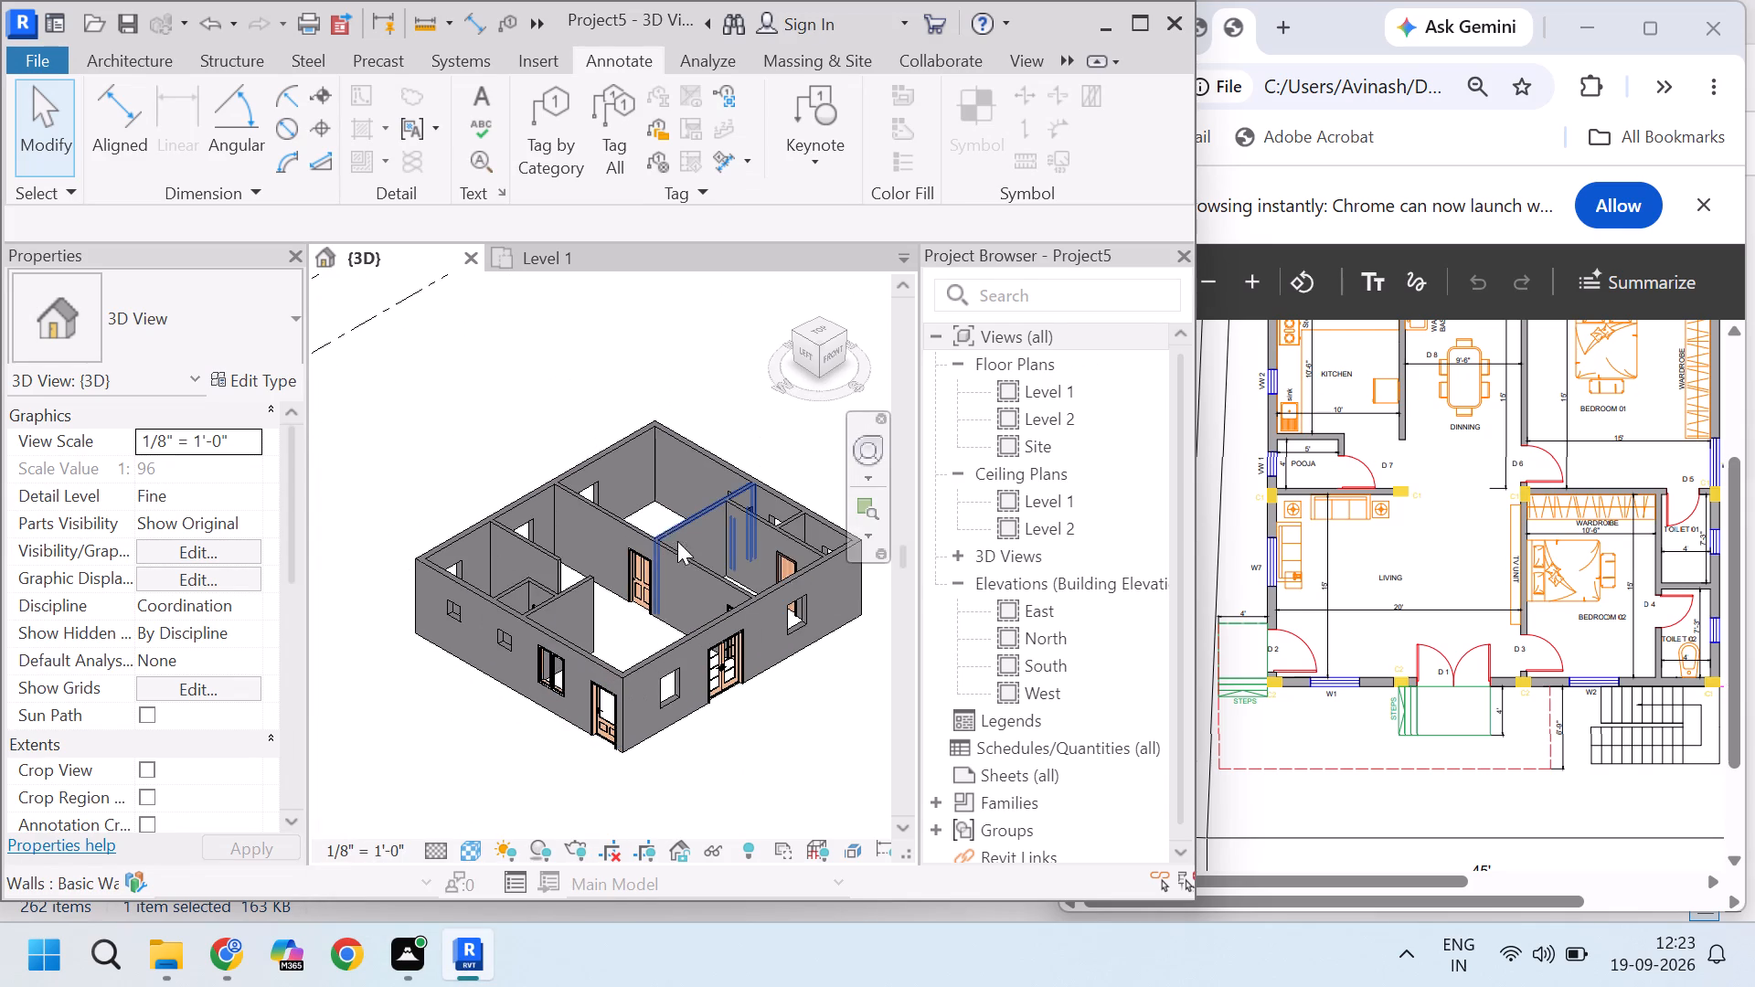
scroll(672, 520, "up", 1)
scroll(613, 583, "down", 2)
scroll(703, 541, "up", 2)
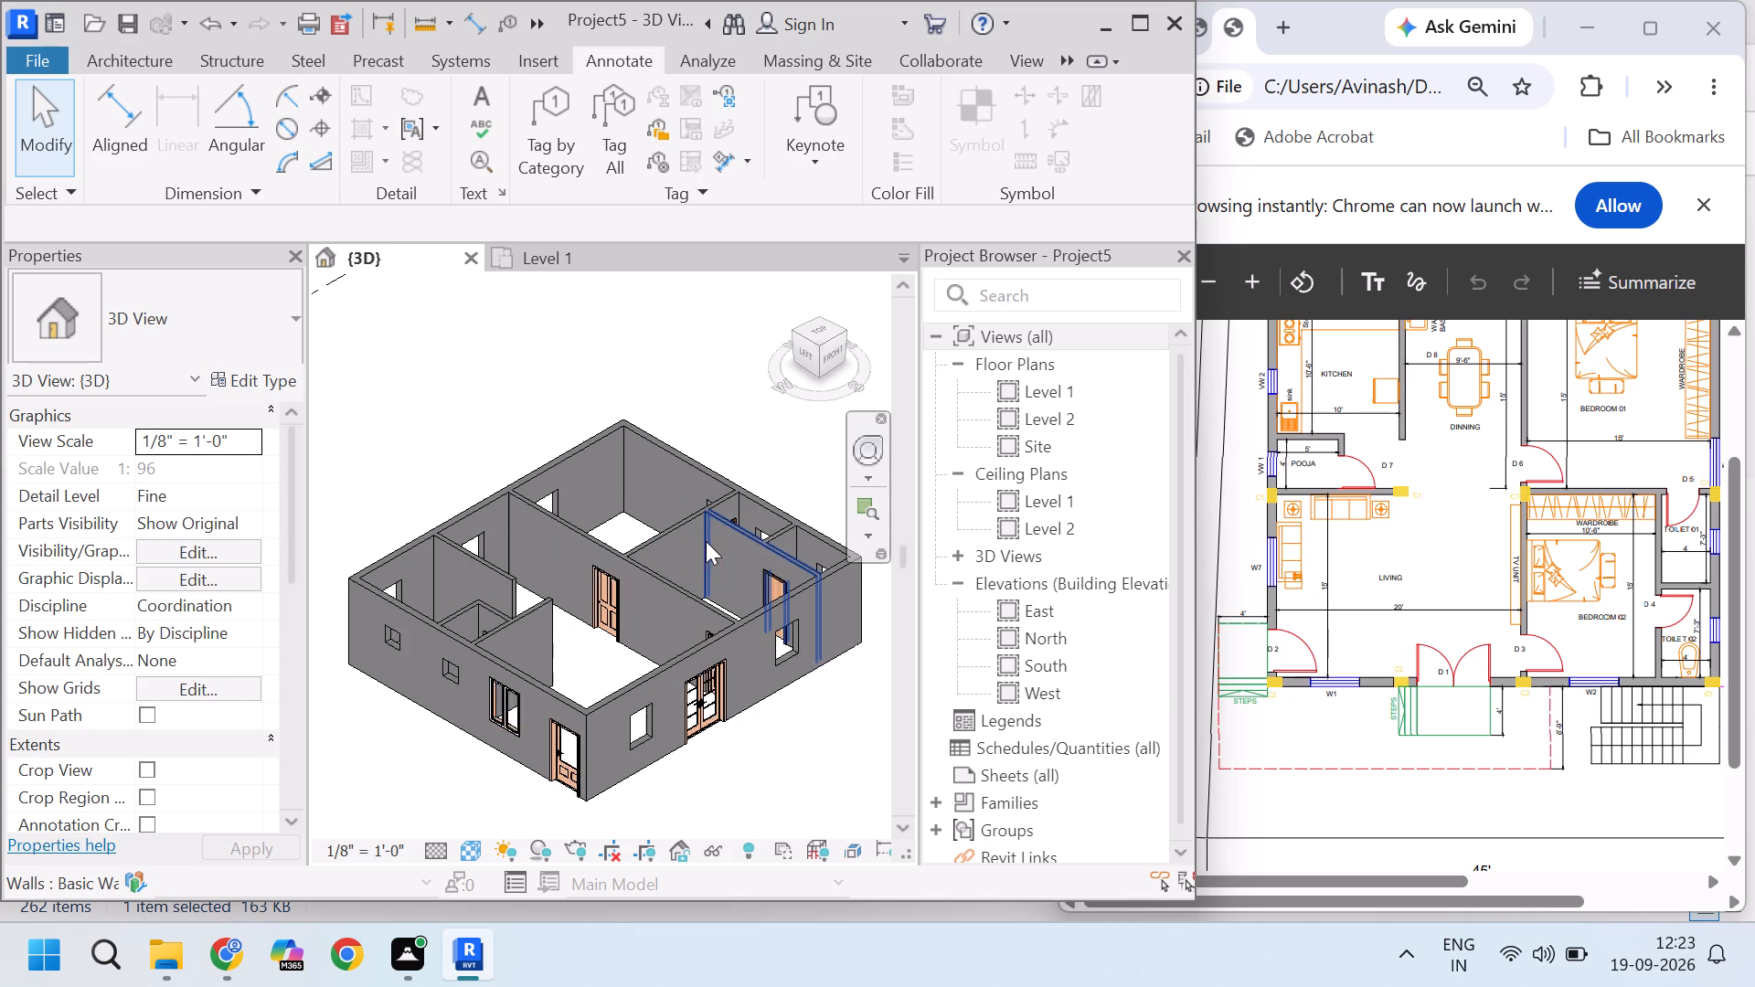
scroll(710, 546, "up", 1)
scroll(683, 570, "down", 2)
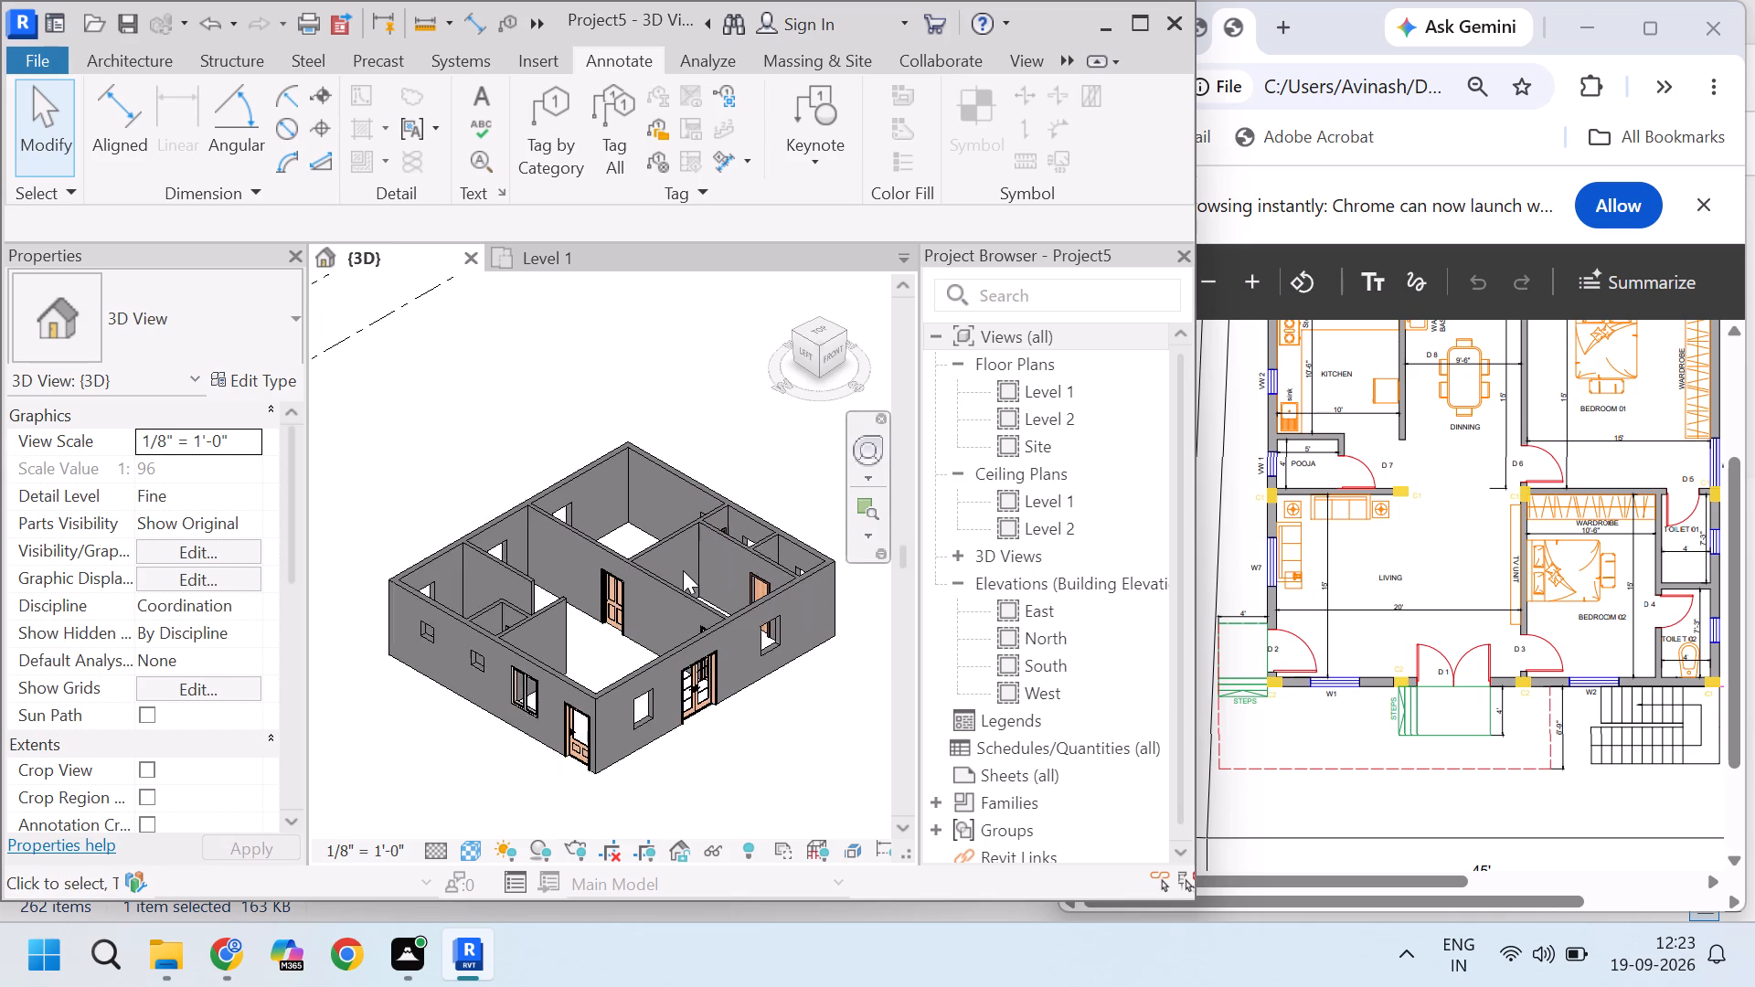
scroll(683, 570, "down", 1)
scroll(703, 666, "up", 2)
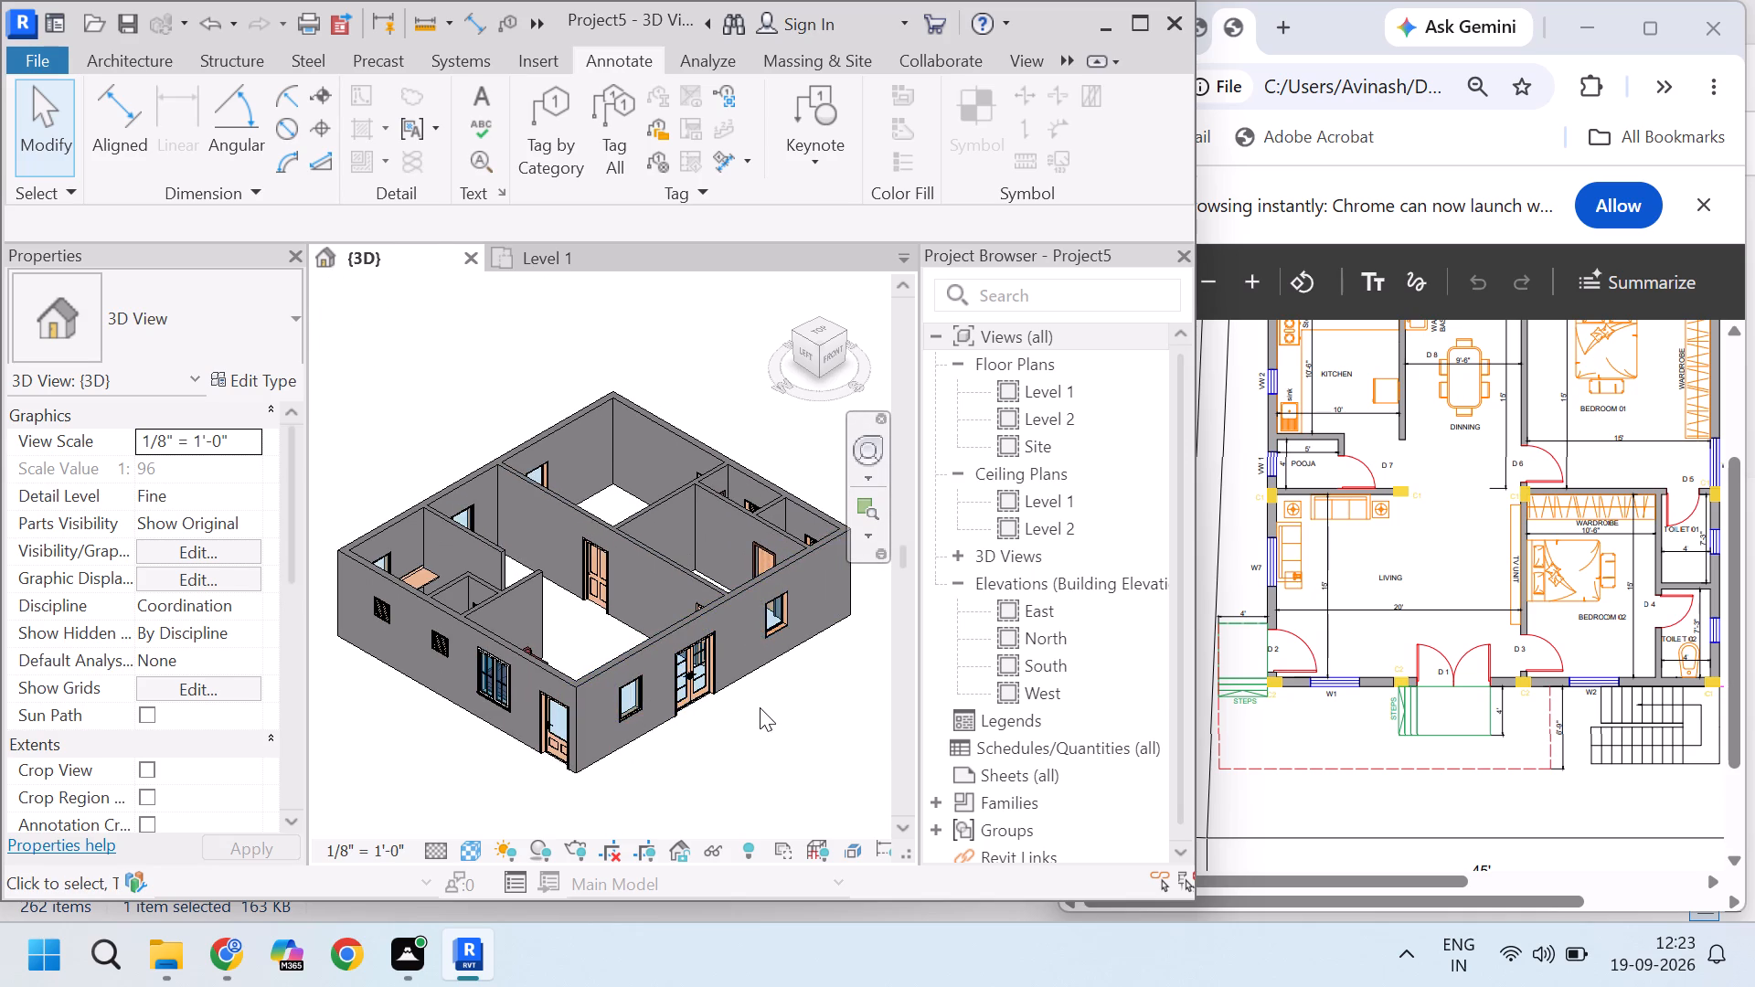
scroll(753, 706, "down", 2)
scroll(753, 706, "up", 1)
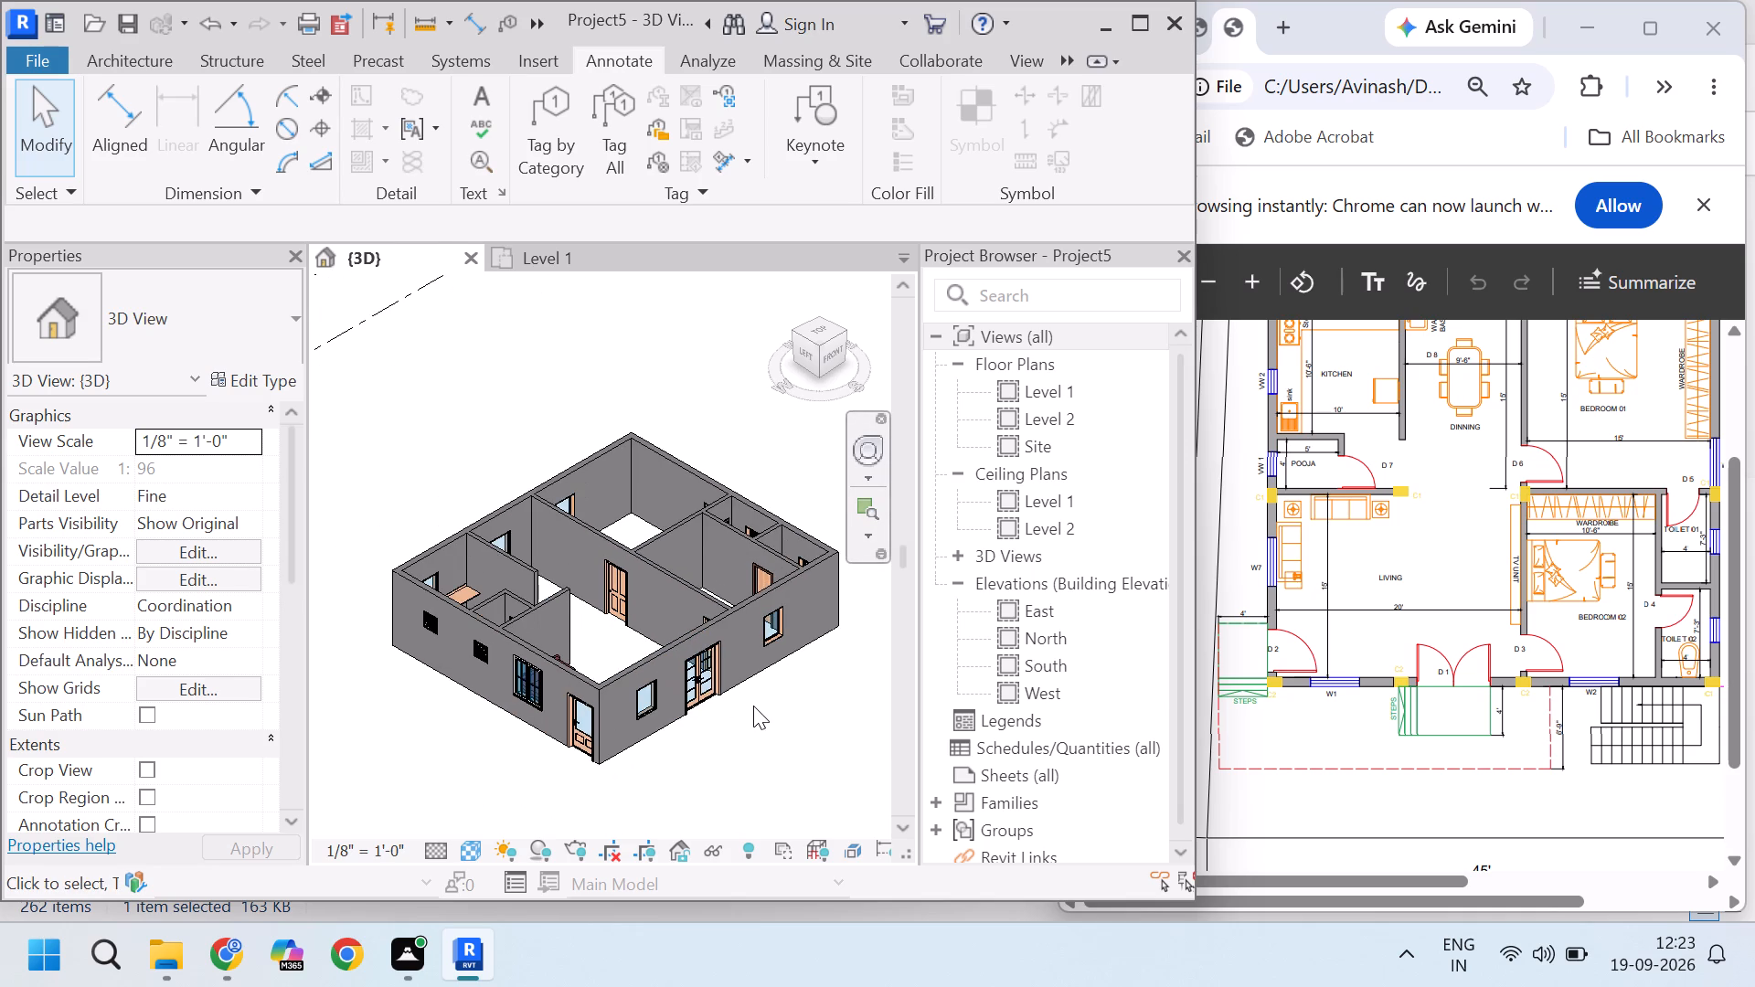
scroll(753, 706, "down", 2)
scroll(725, 692, "up", 3)
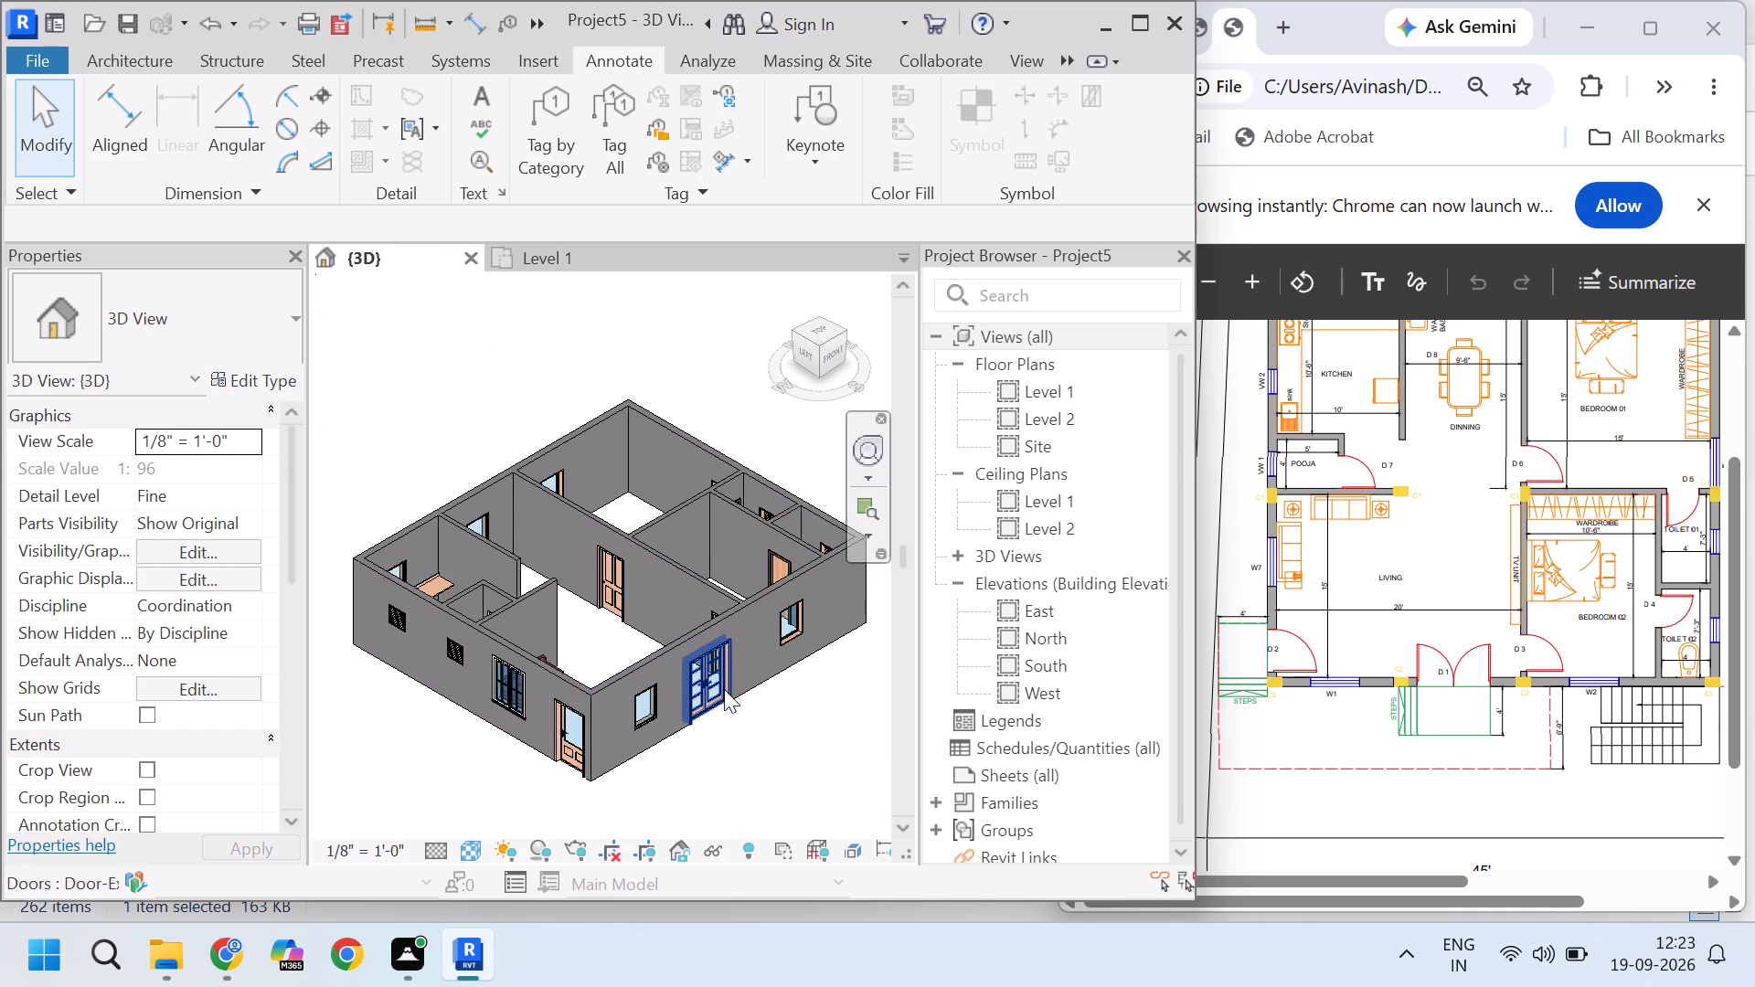
scroll(724, 689, "up", 2)
scroll(642, 631, "down", 4)
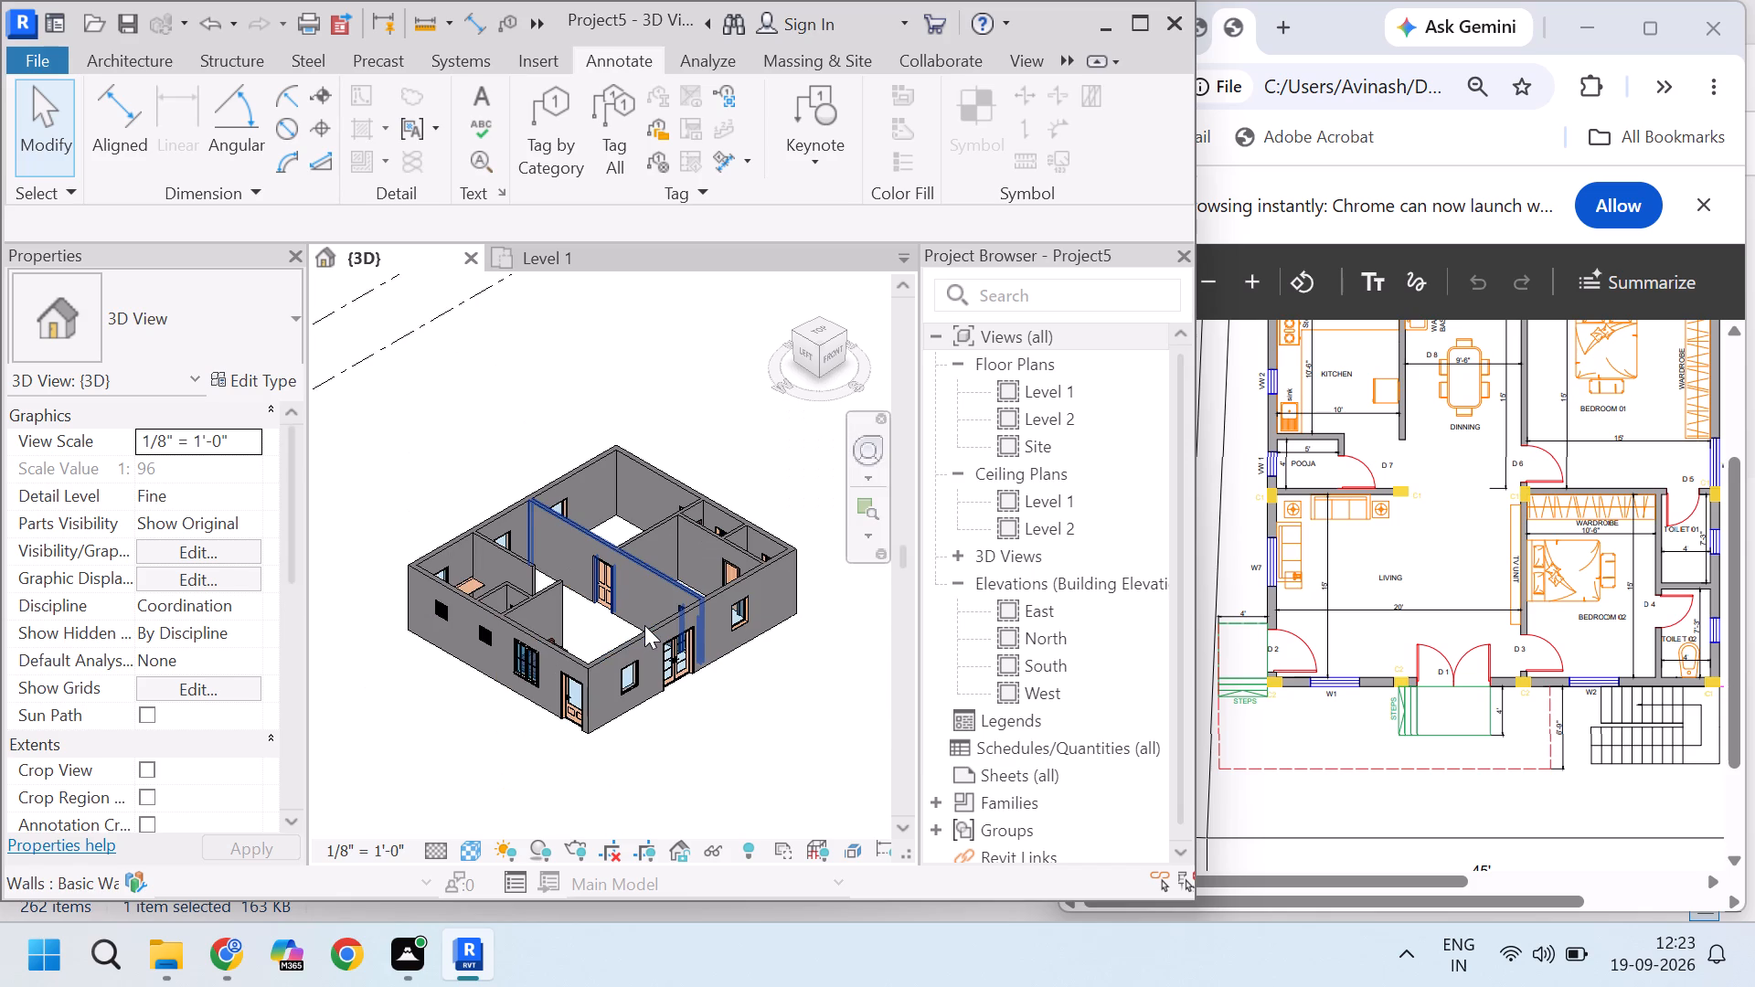
scroll(644, 625, "up", 2)
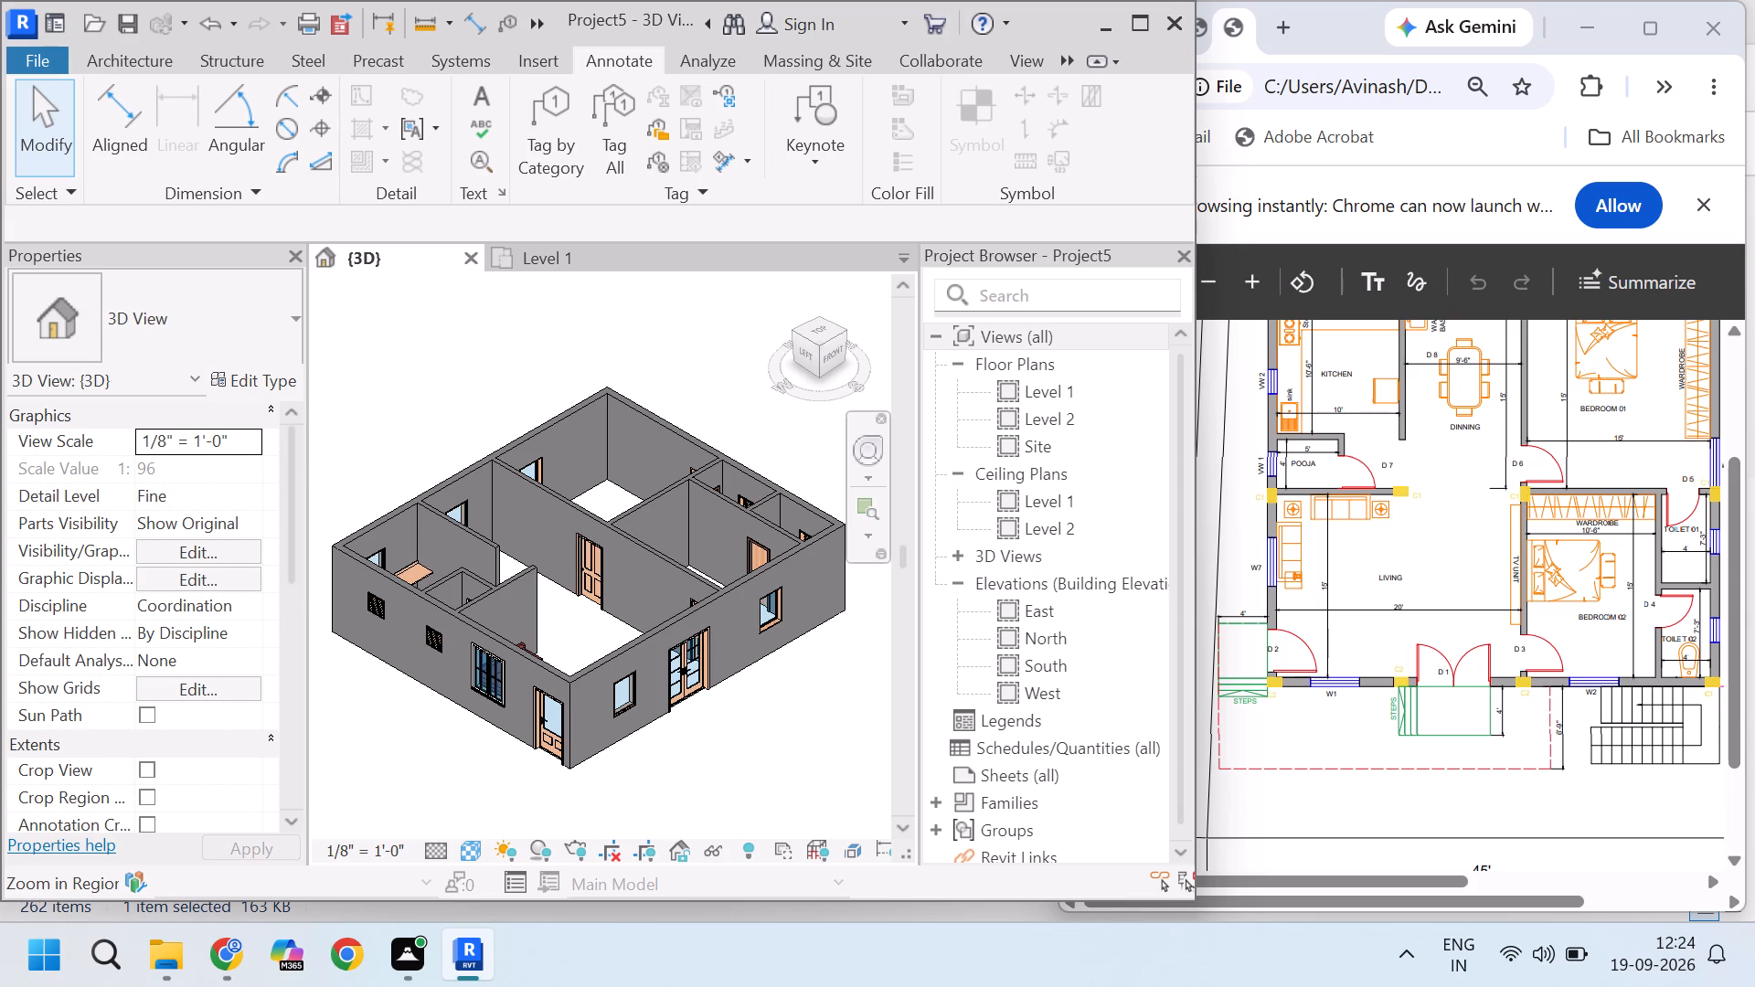
scroll(1172, 286, "up", 2)
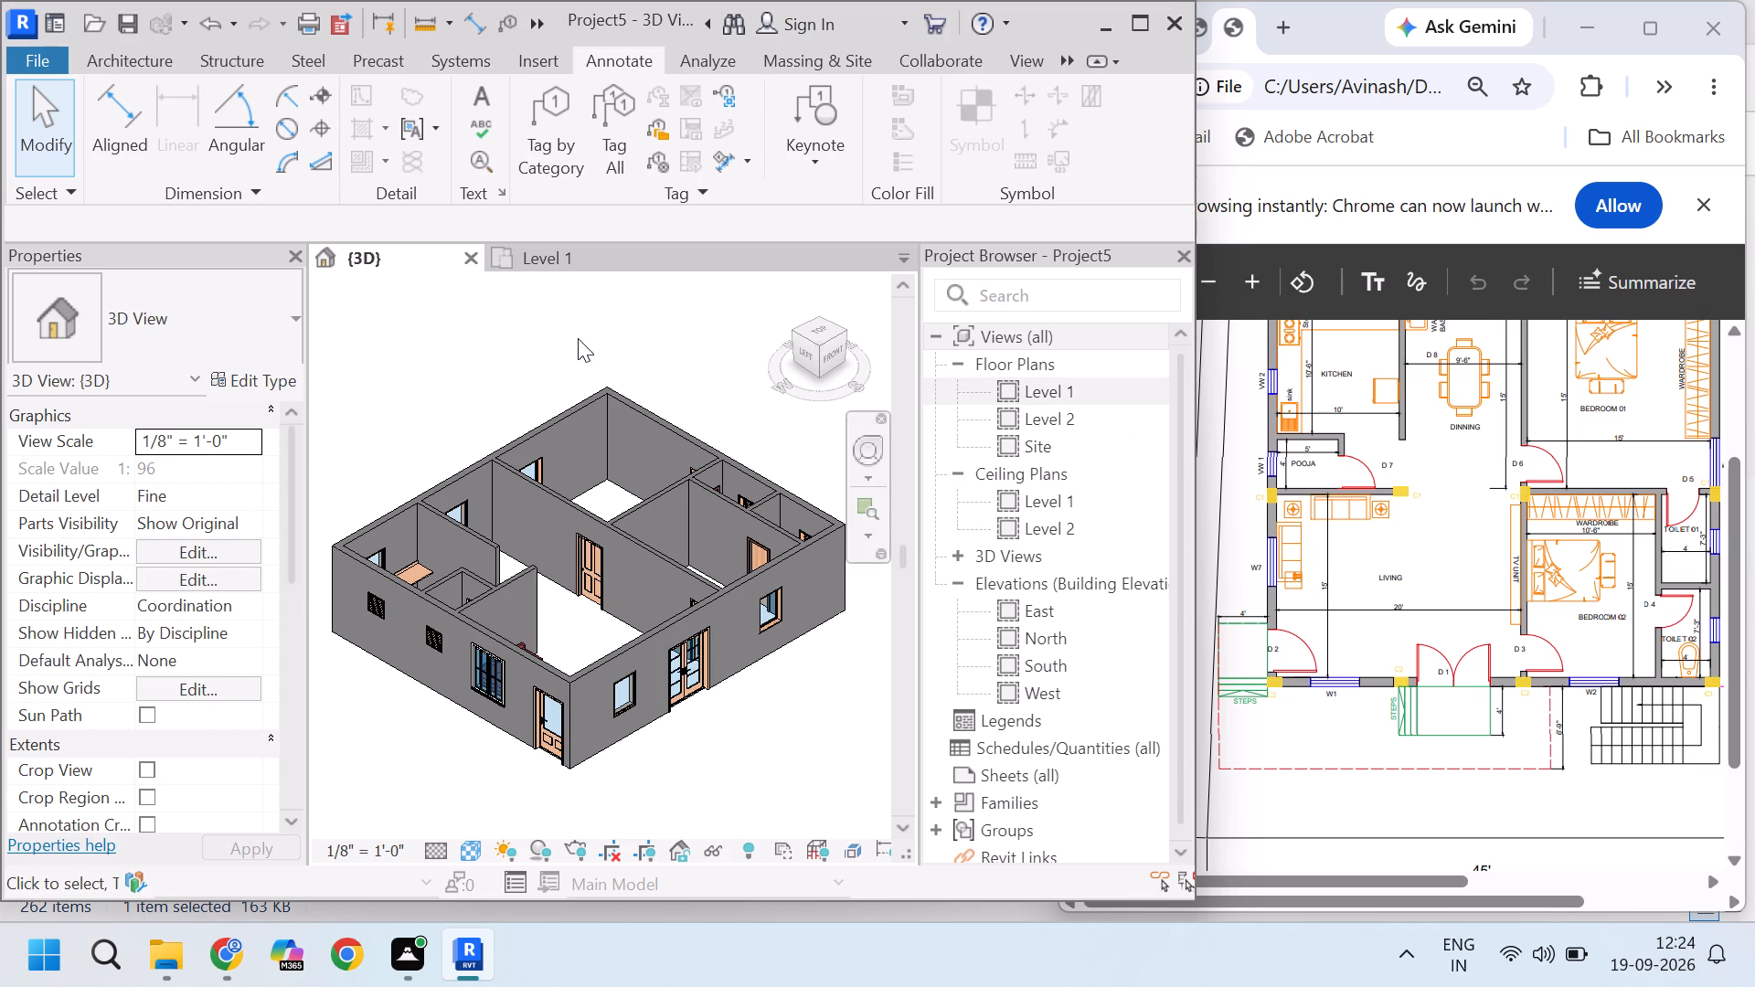
Maximize the Revit window and bring up the Level 1 floor plan with the architectural tools.
left_click(1138, 33)
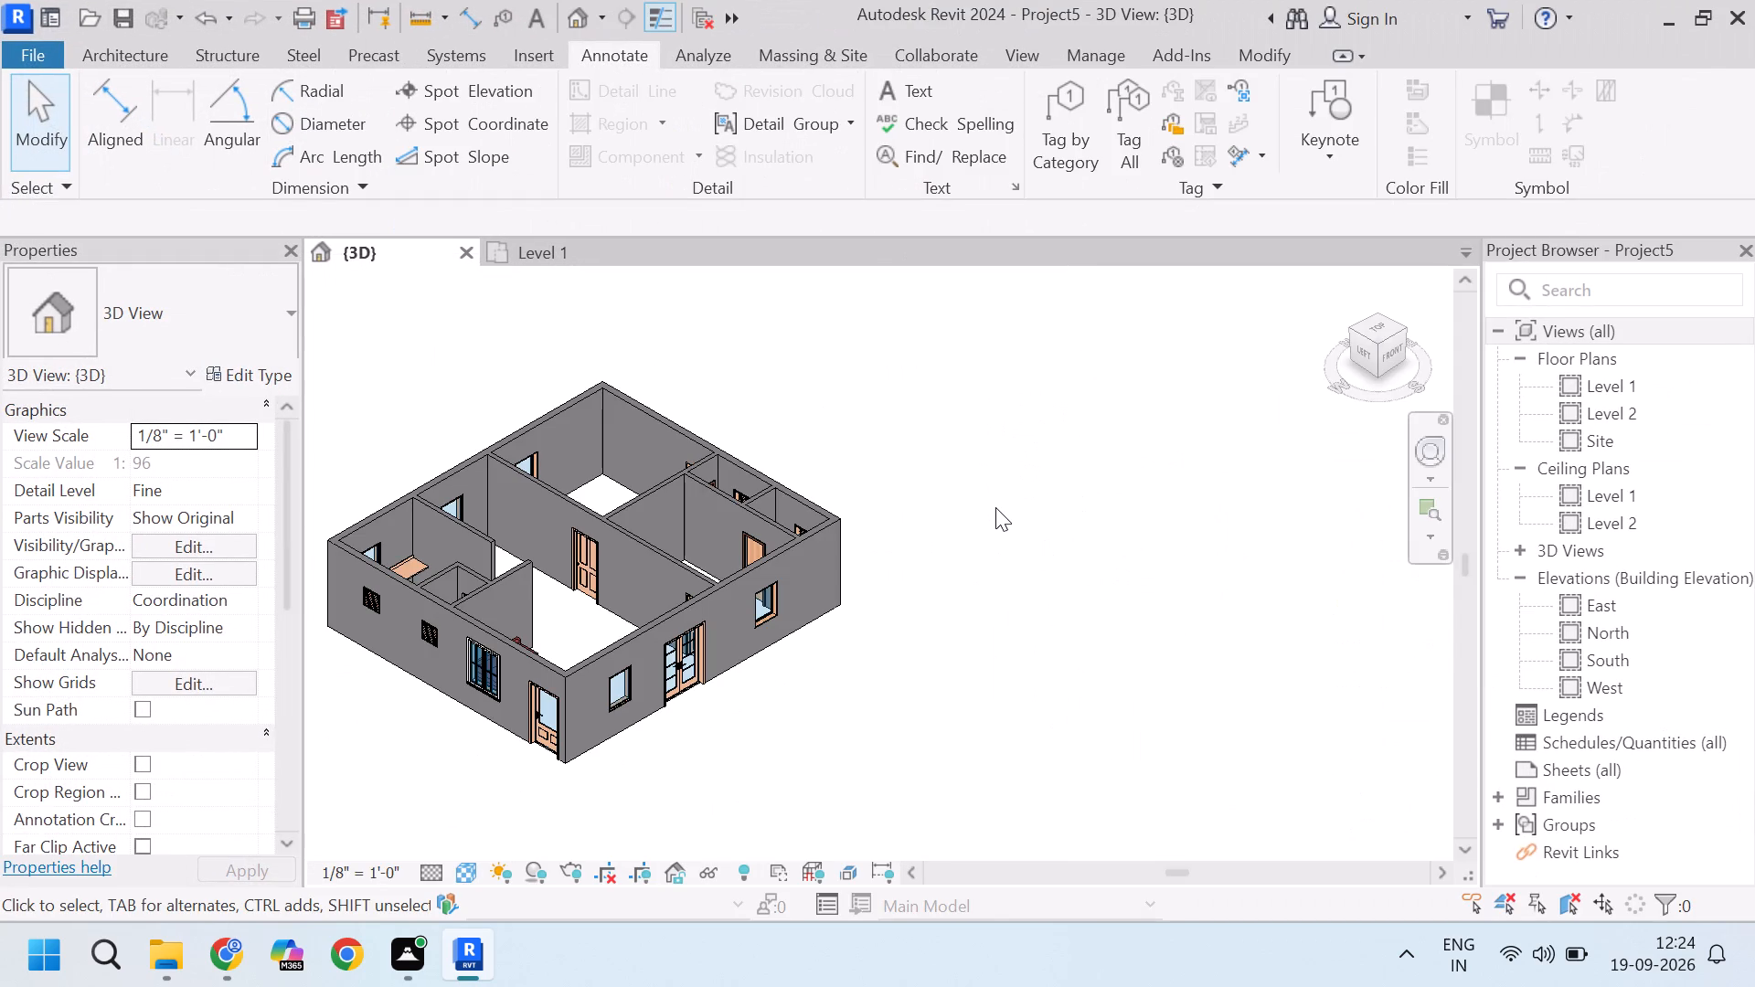
scroll(569, 591, "down", 4)
left_click(537, 257)
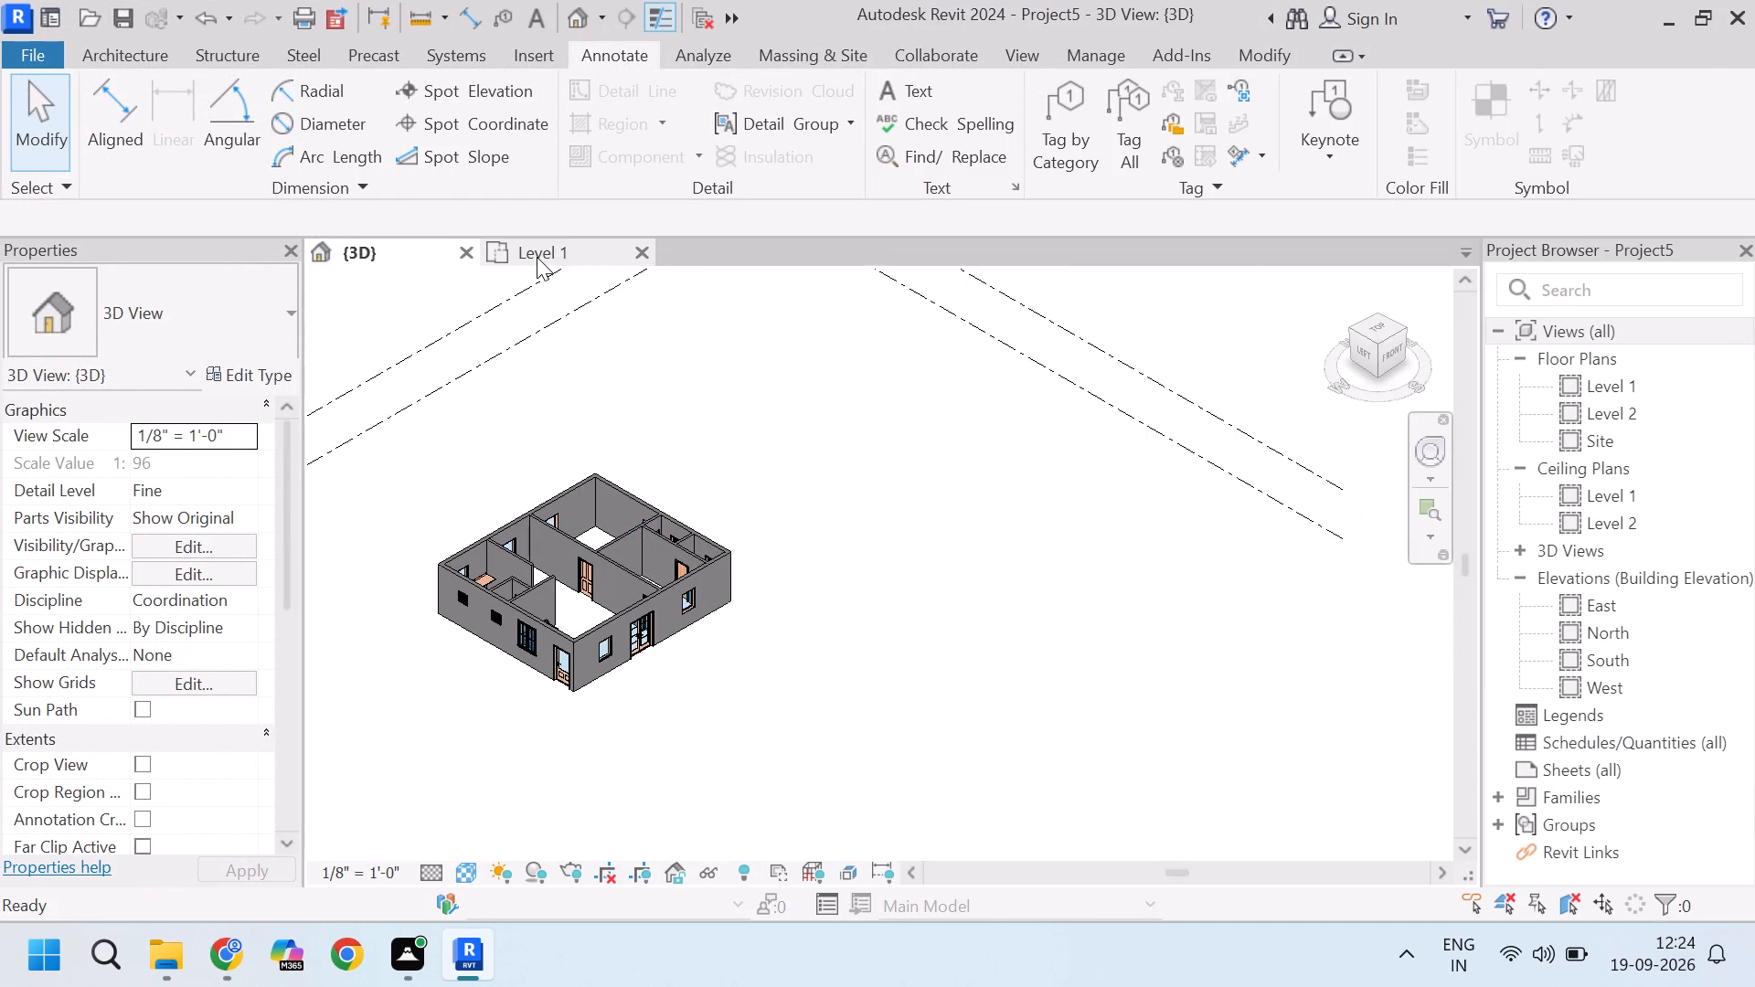
scroll(1160, 708, "down", 8)
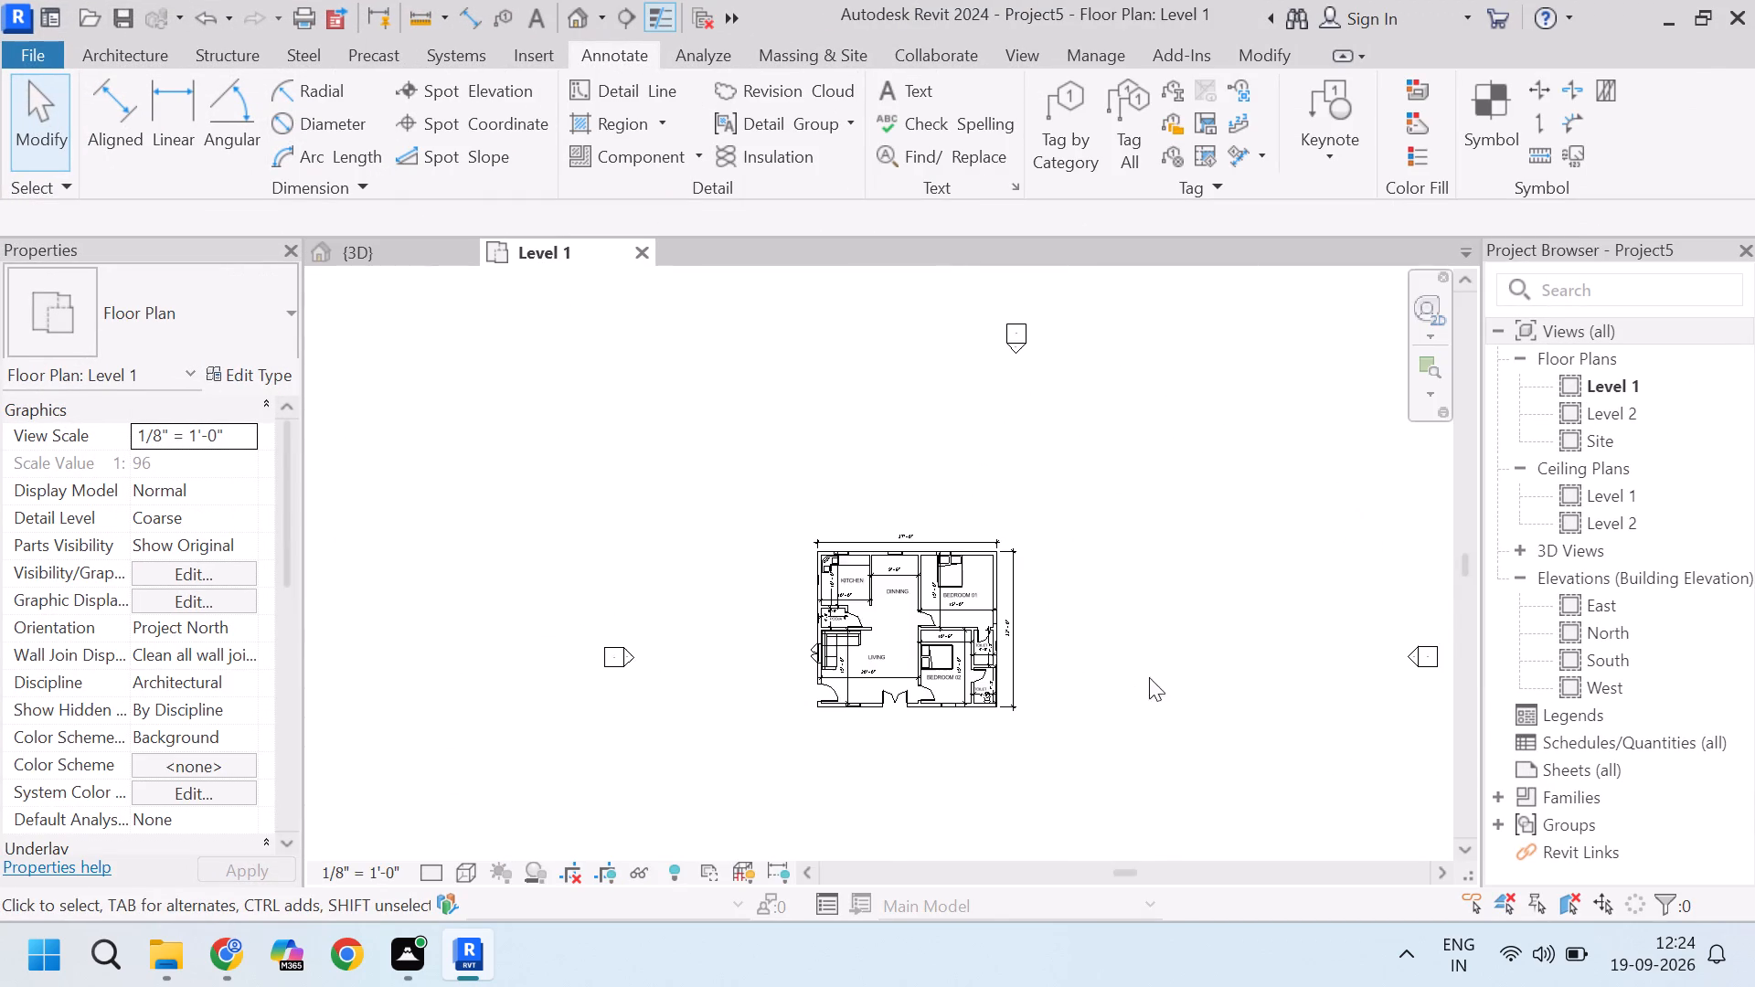
scroll(1178, 662, "up", 5)
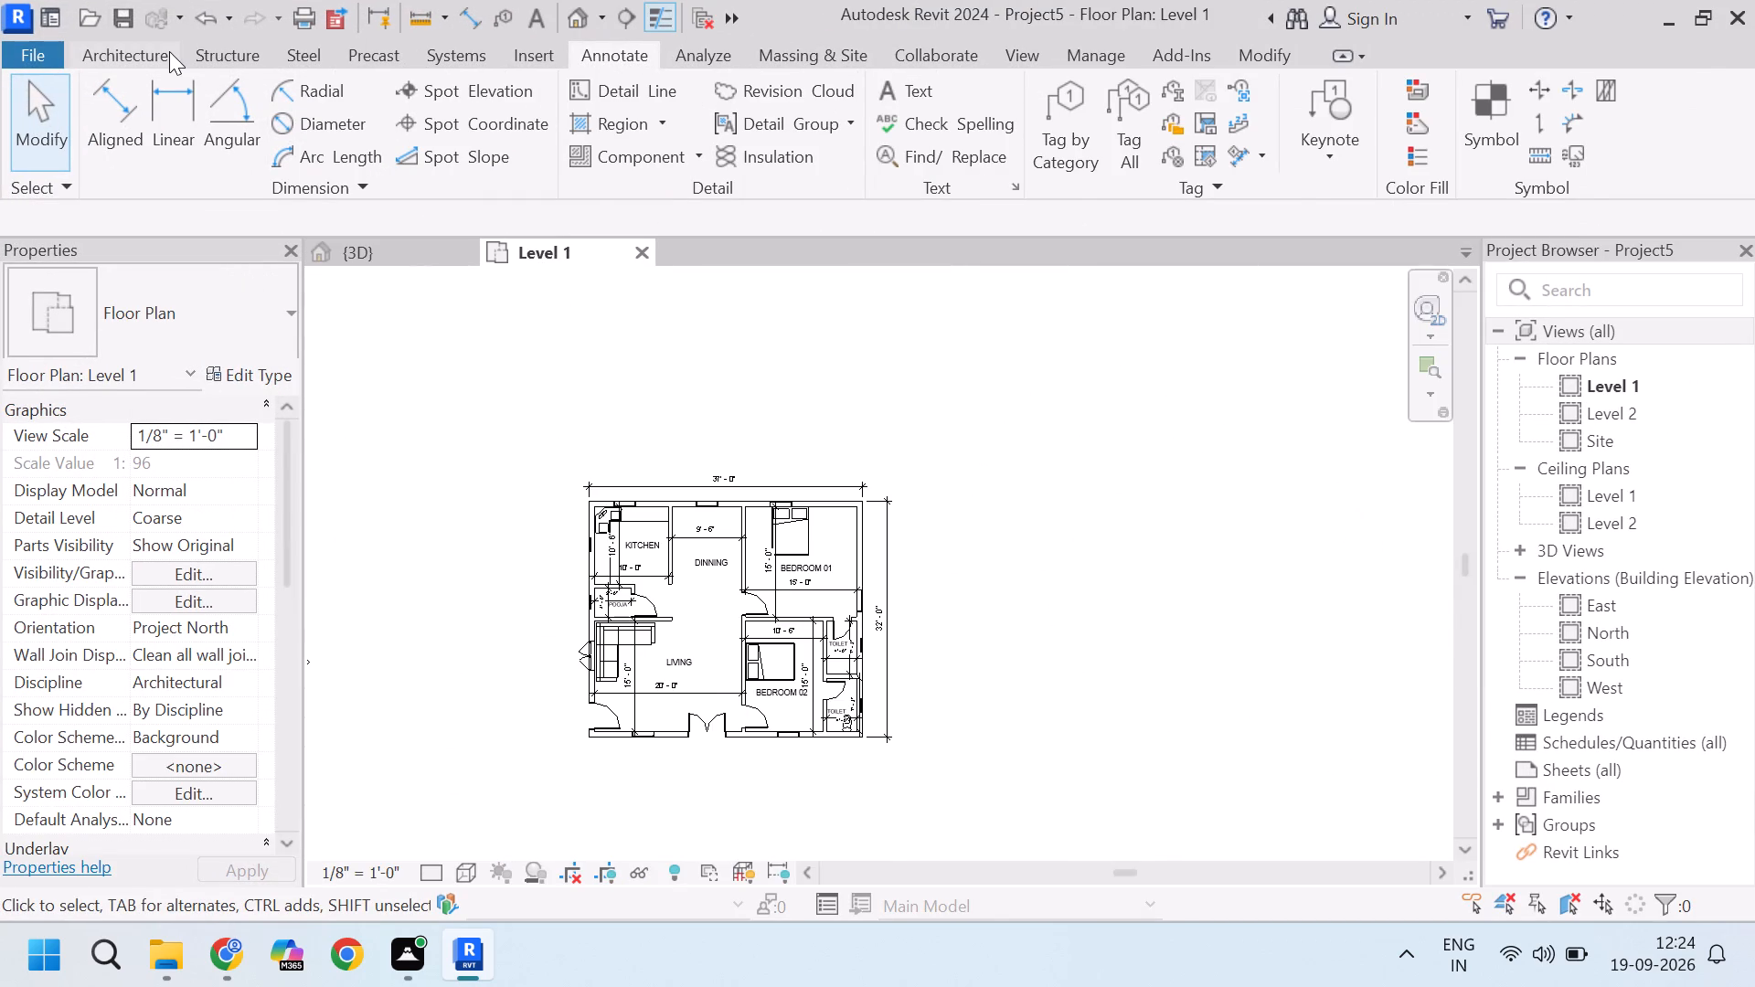
left_click(169, 51)
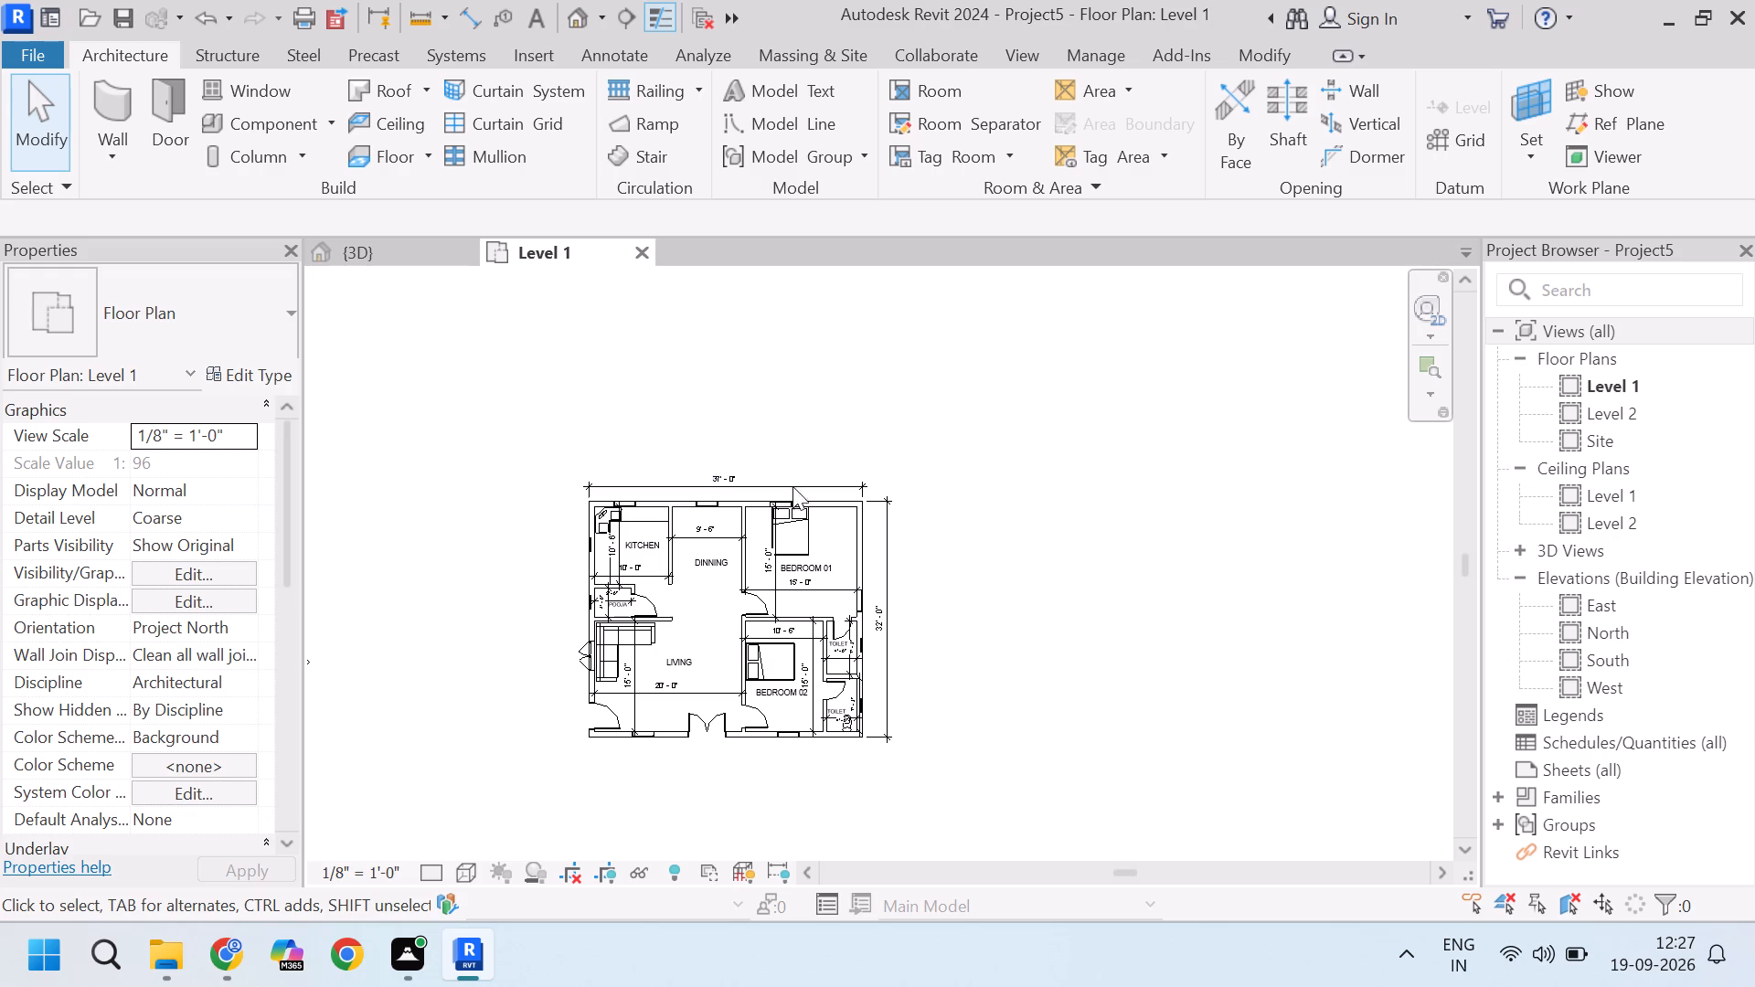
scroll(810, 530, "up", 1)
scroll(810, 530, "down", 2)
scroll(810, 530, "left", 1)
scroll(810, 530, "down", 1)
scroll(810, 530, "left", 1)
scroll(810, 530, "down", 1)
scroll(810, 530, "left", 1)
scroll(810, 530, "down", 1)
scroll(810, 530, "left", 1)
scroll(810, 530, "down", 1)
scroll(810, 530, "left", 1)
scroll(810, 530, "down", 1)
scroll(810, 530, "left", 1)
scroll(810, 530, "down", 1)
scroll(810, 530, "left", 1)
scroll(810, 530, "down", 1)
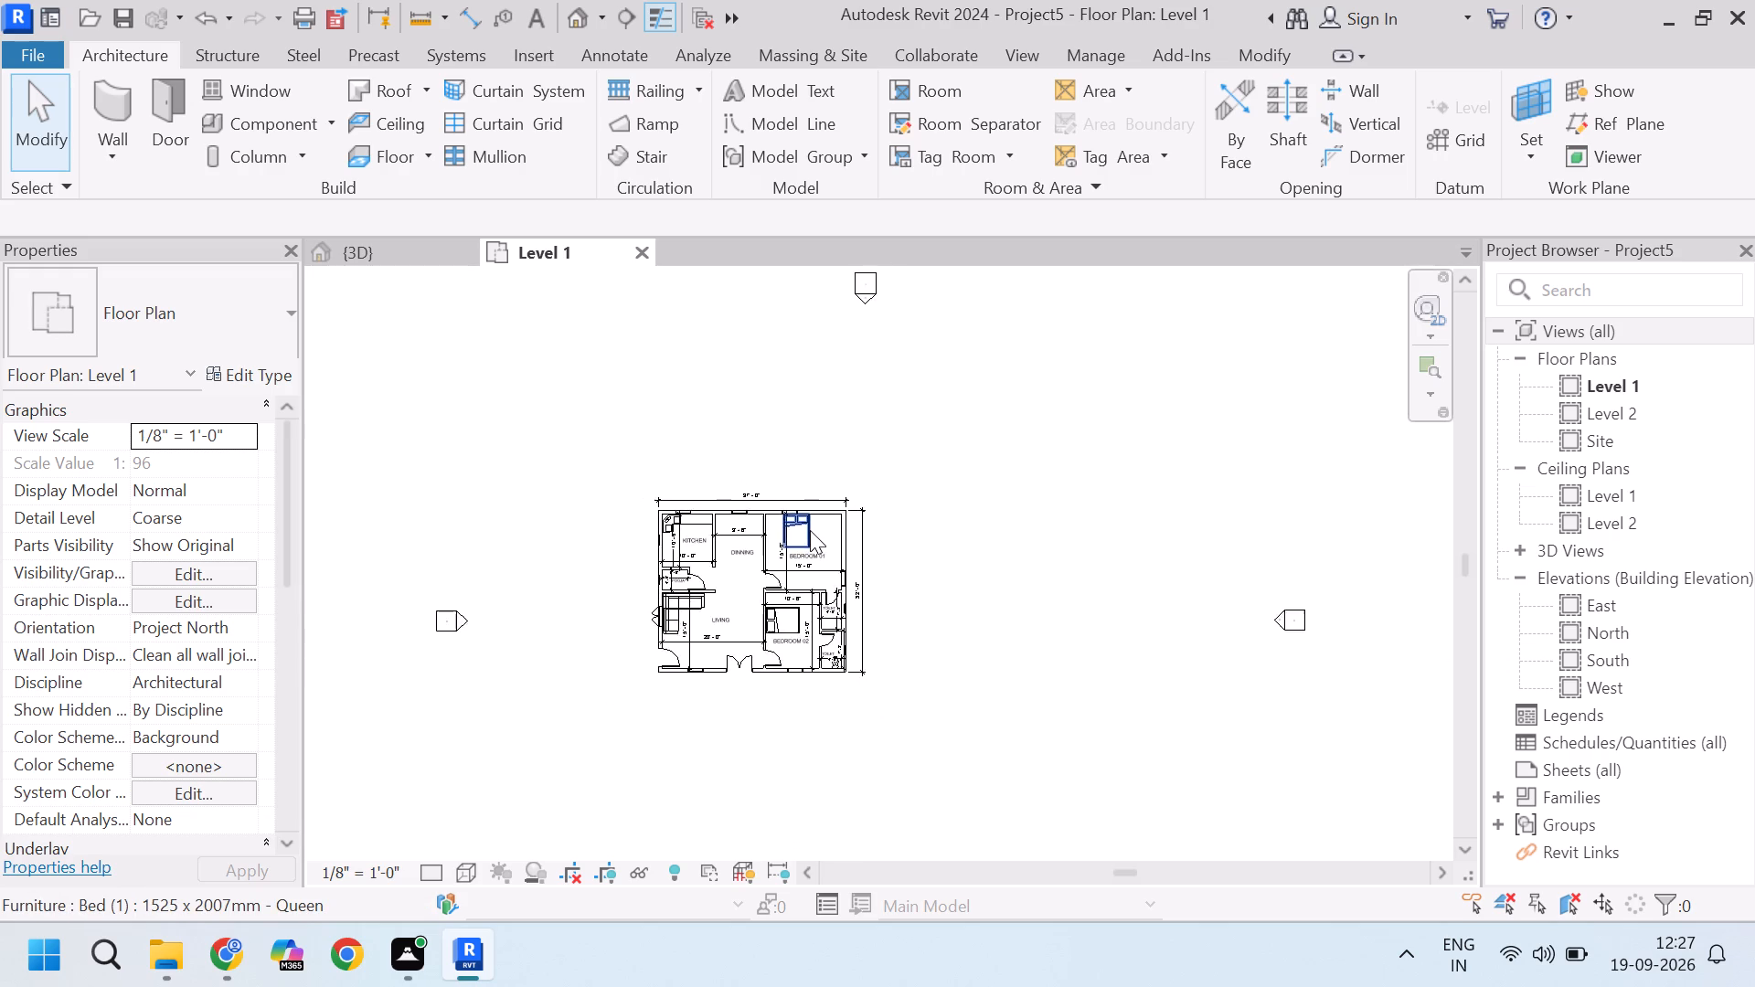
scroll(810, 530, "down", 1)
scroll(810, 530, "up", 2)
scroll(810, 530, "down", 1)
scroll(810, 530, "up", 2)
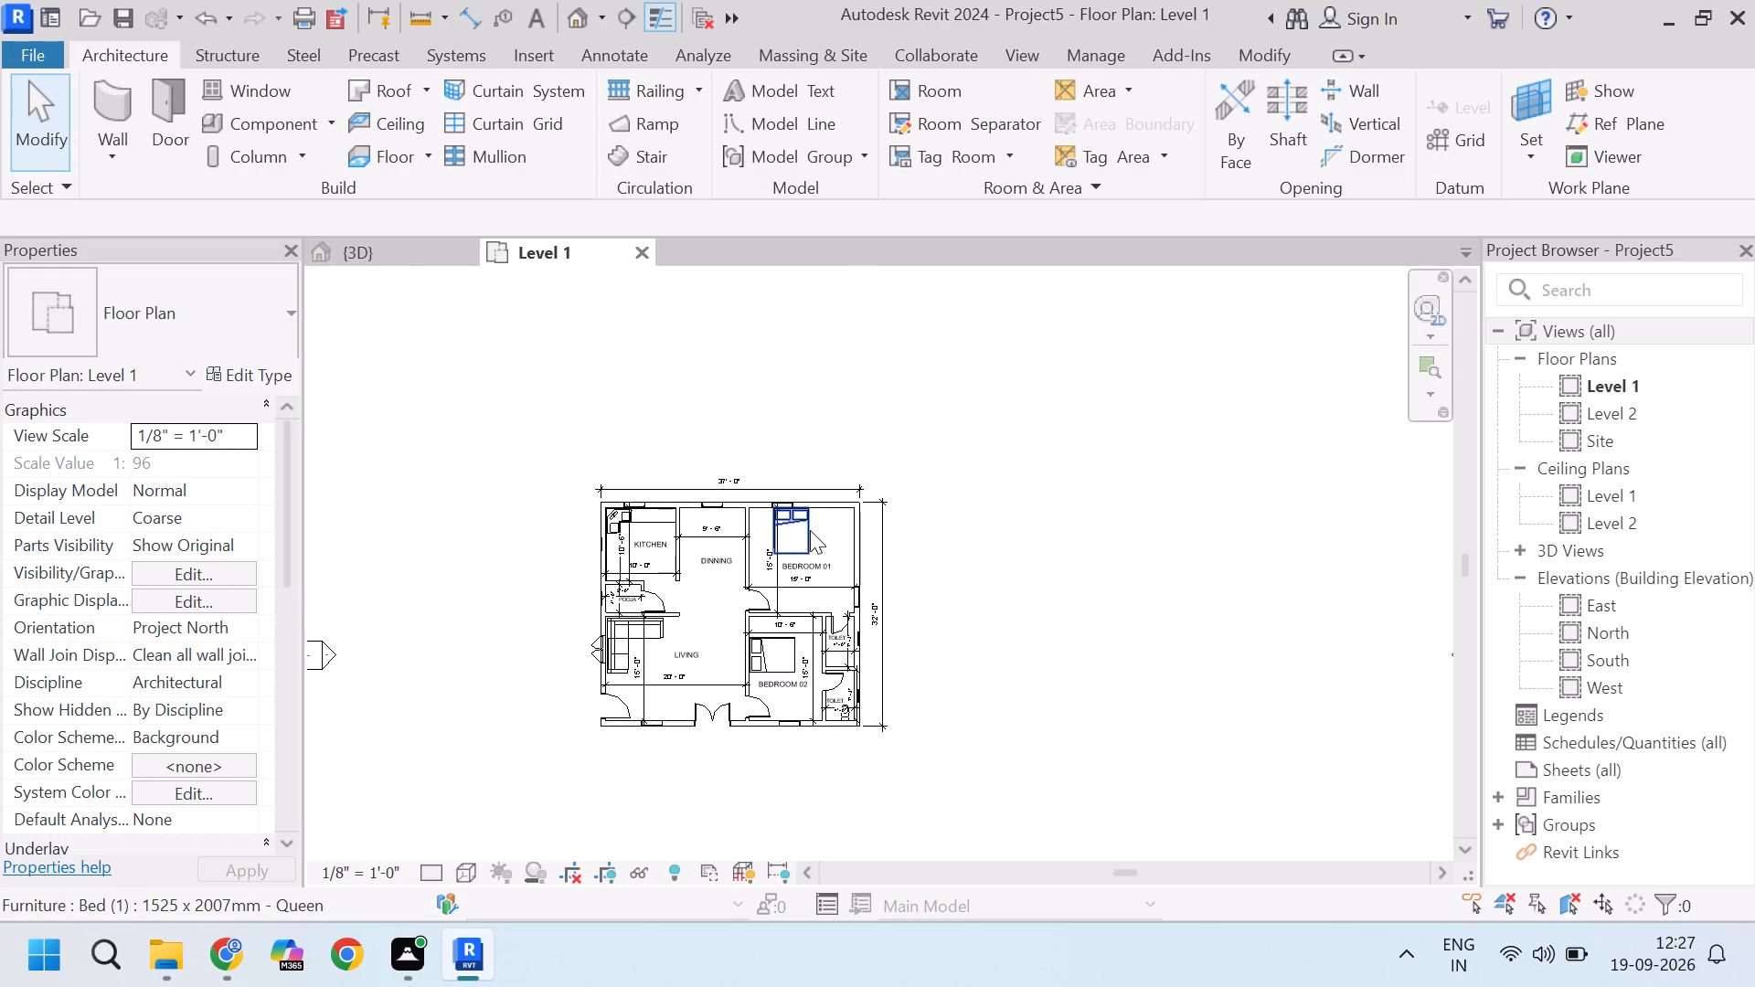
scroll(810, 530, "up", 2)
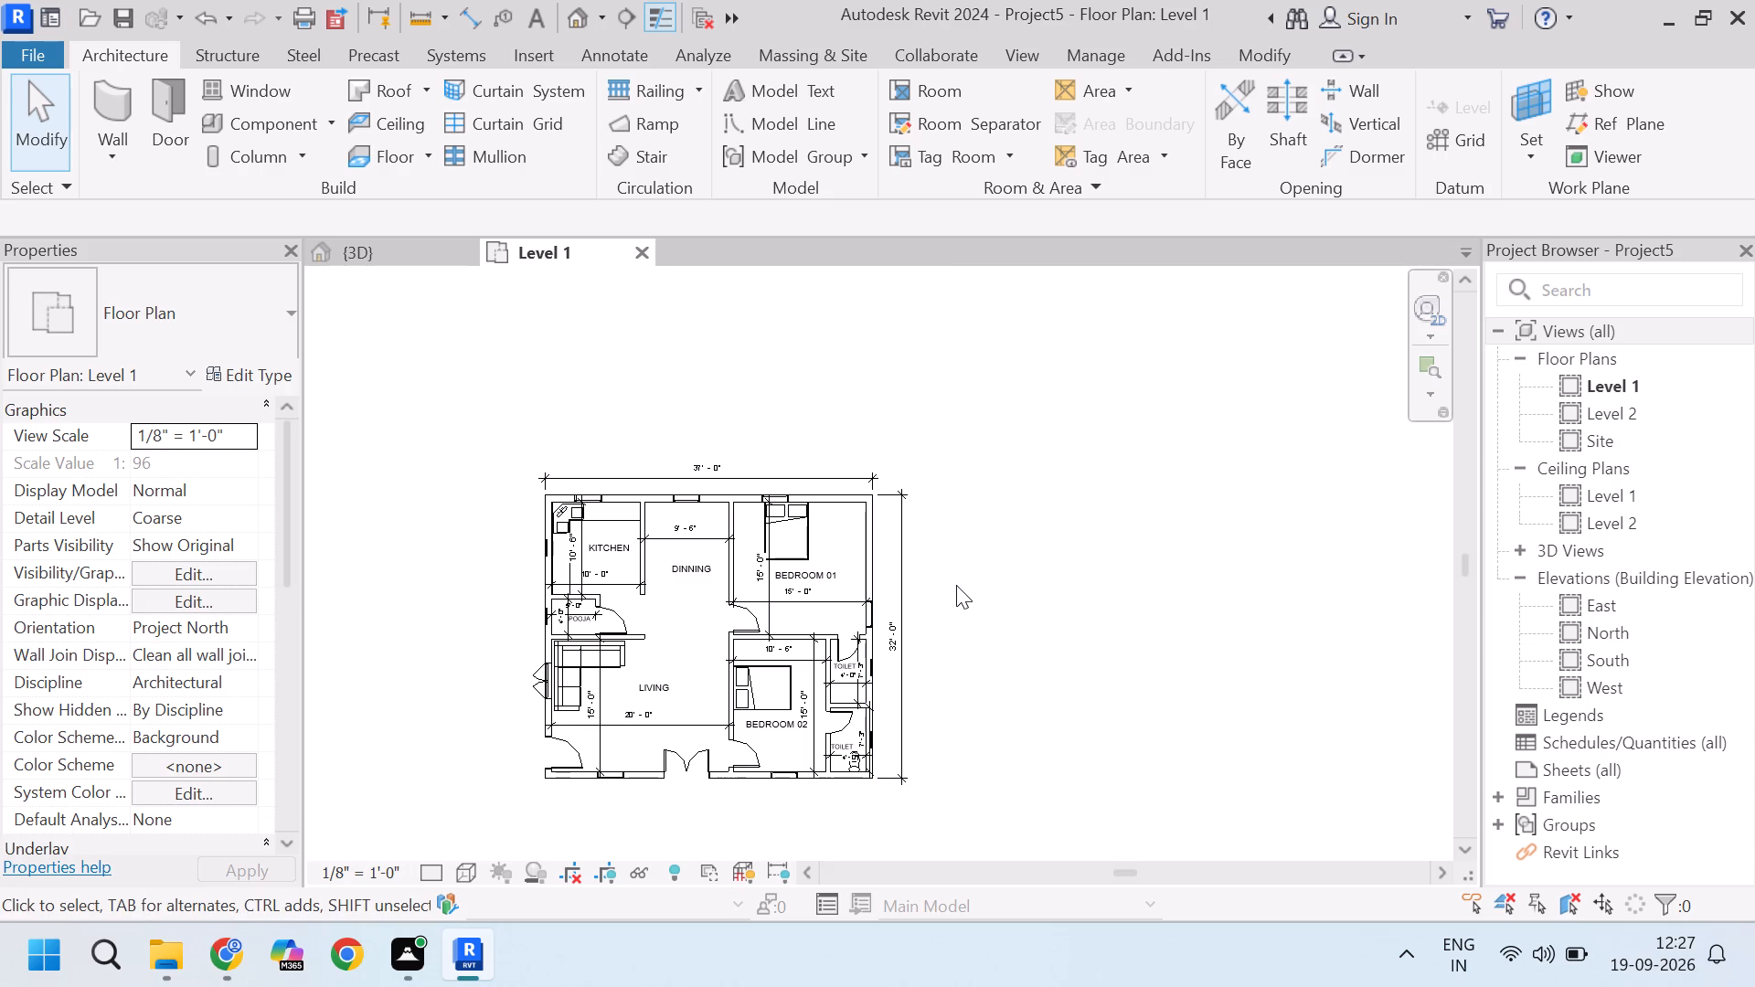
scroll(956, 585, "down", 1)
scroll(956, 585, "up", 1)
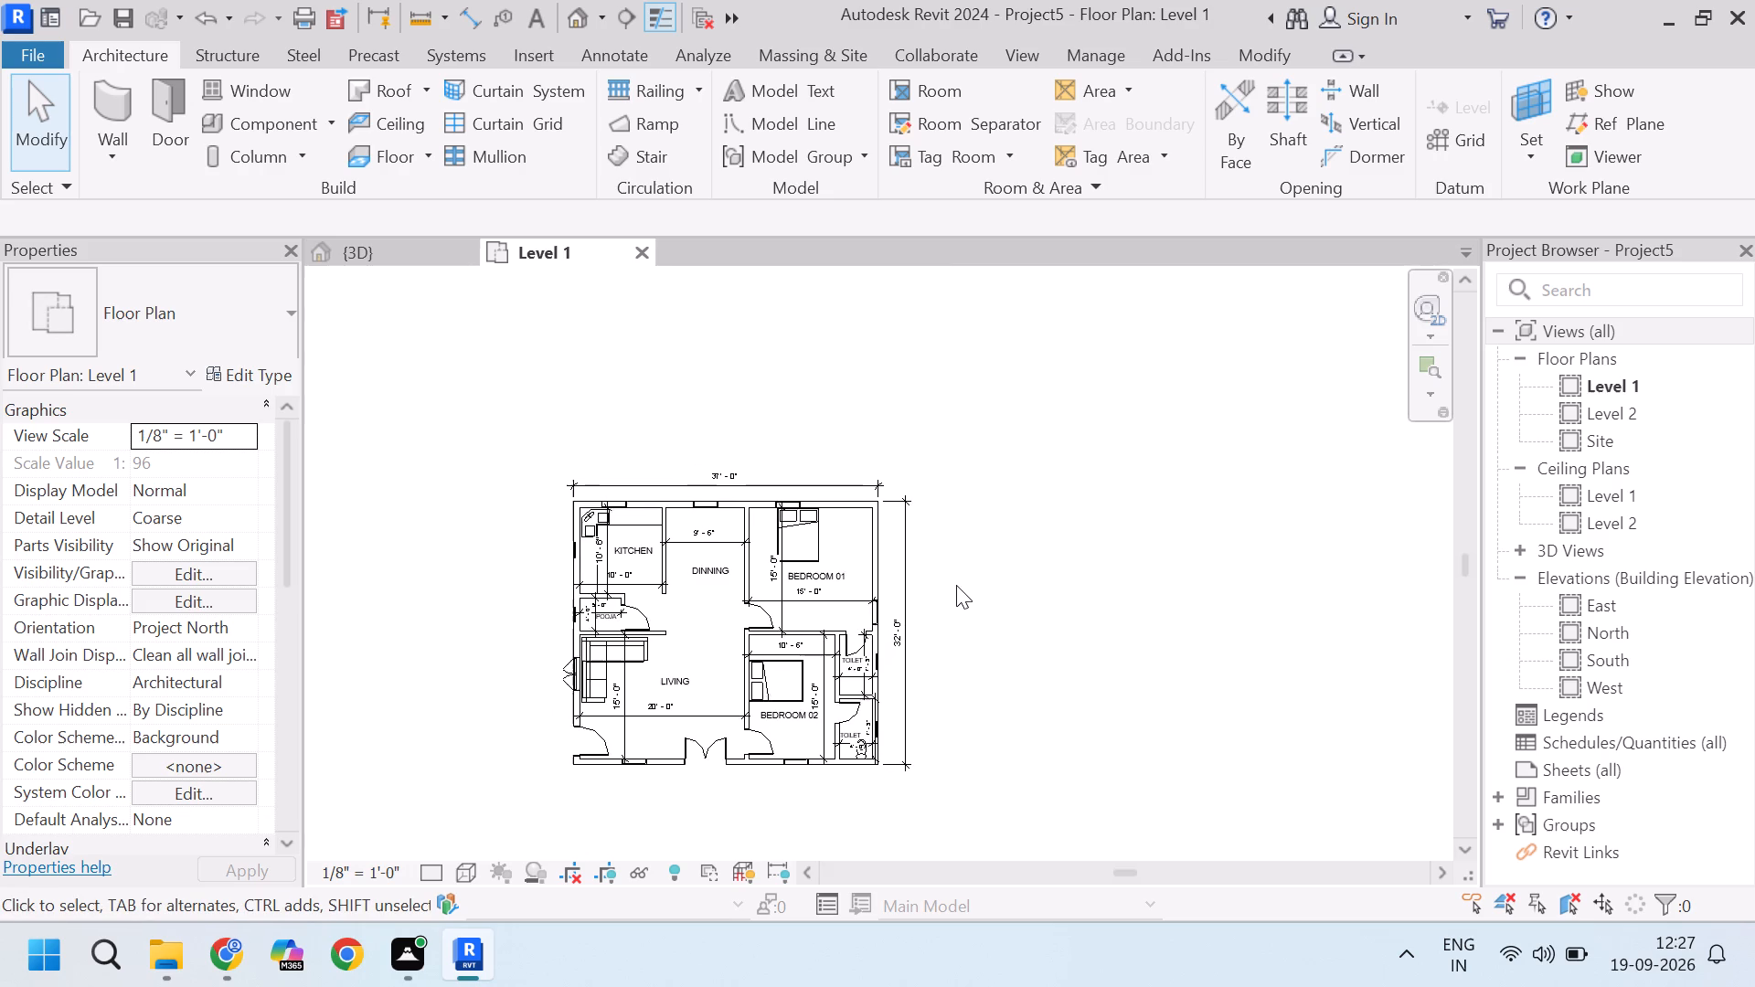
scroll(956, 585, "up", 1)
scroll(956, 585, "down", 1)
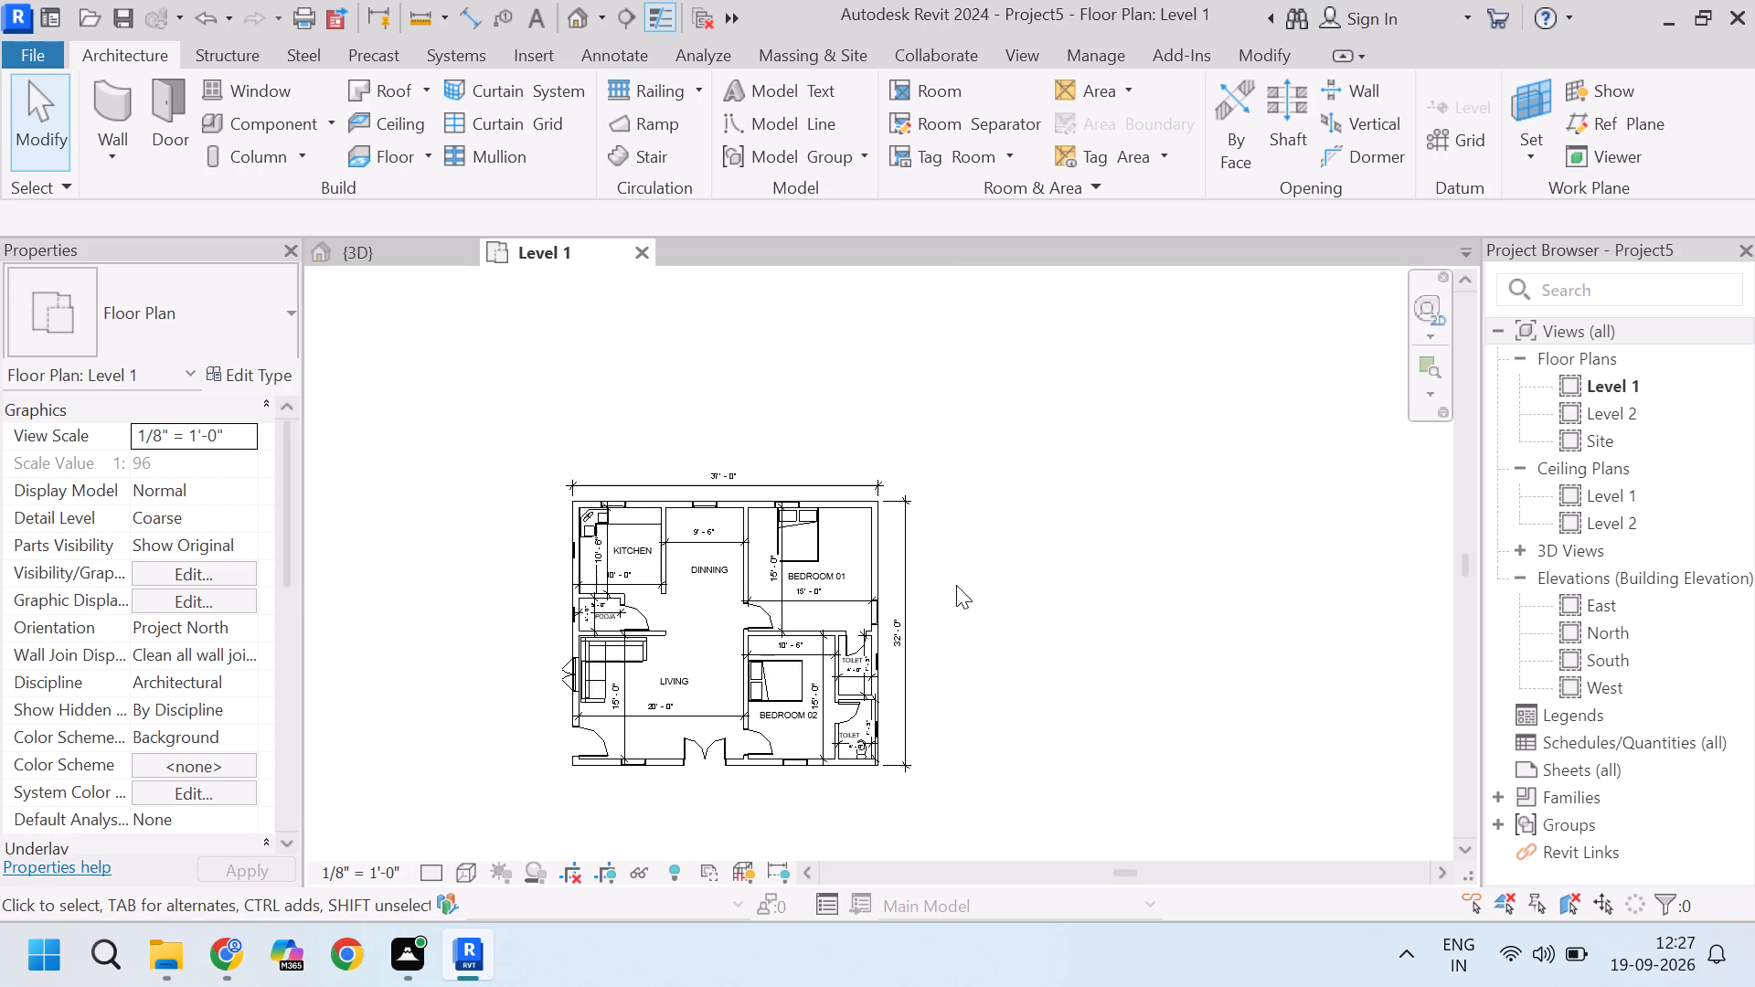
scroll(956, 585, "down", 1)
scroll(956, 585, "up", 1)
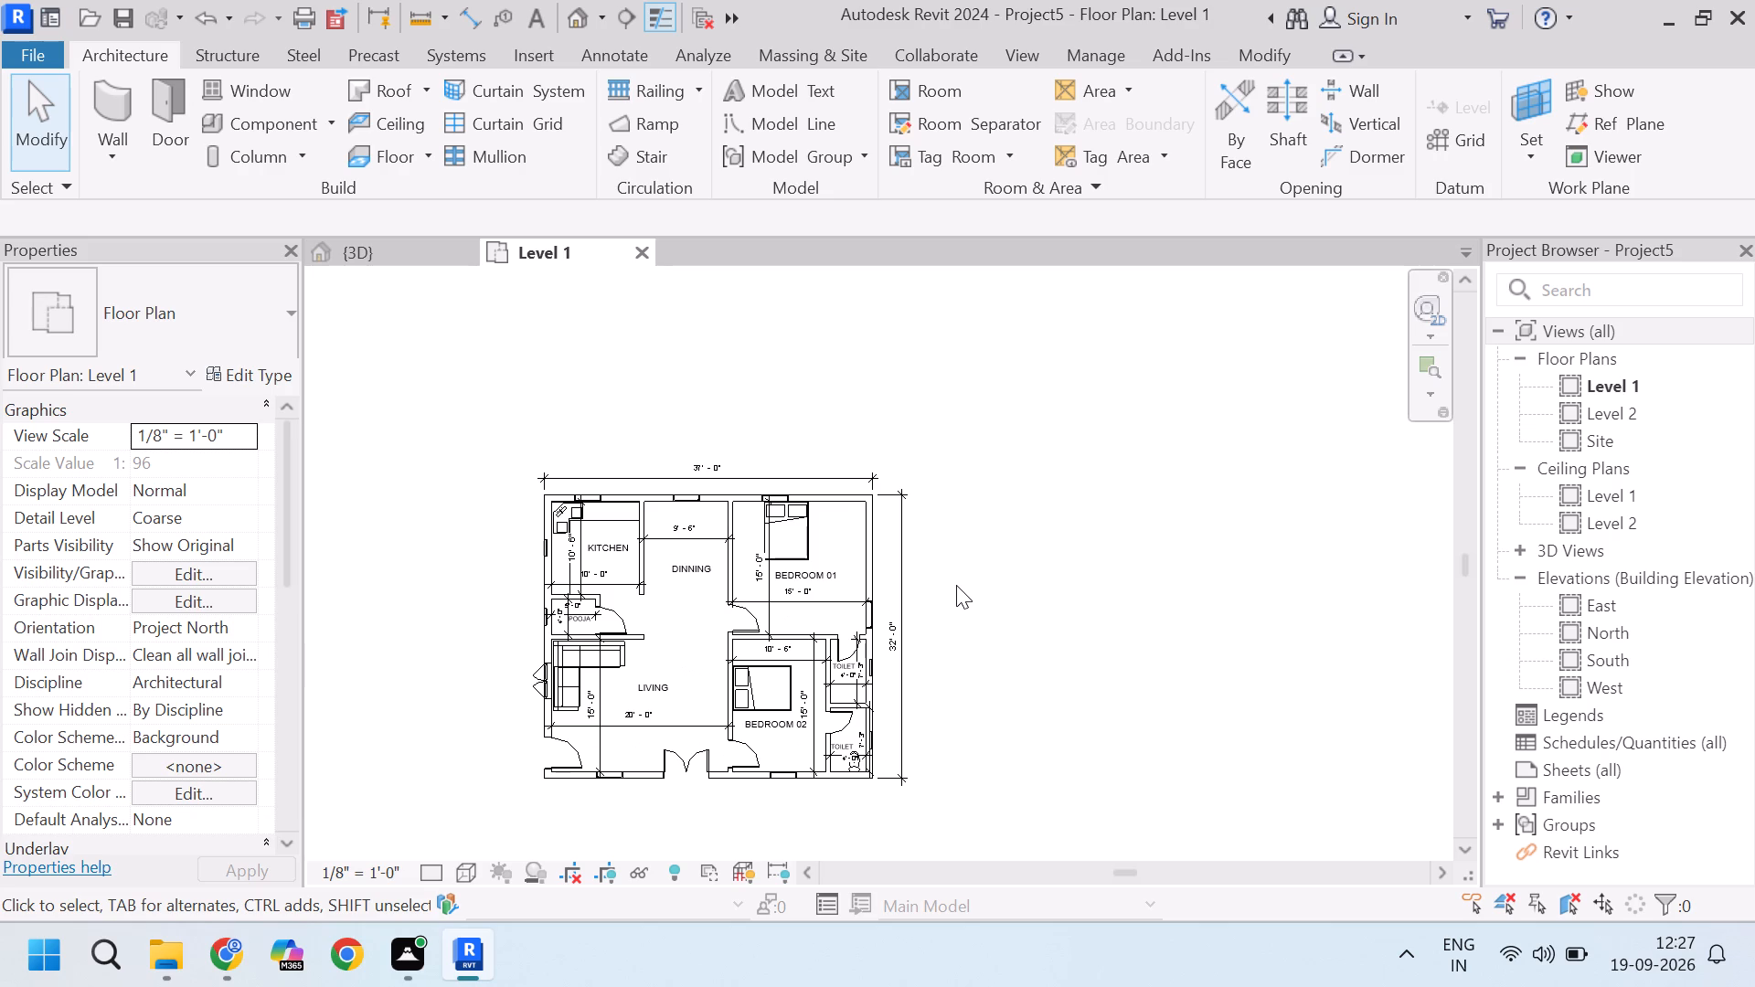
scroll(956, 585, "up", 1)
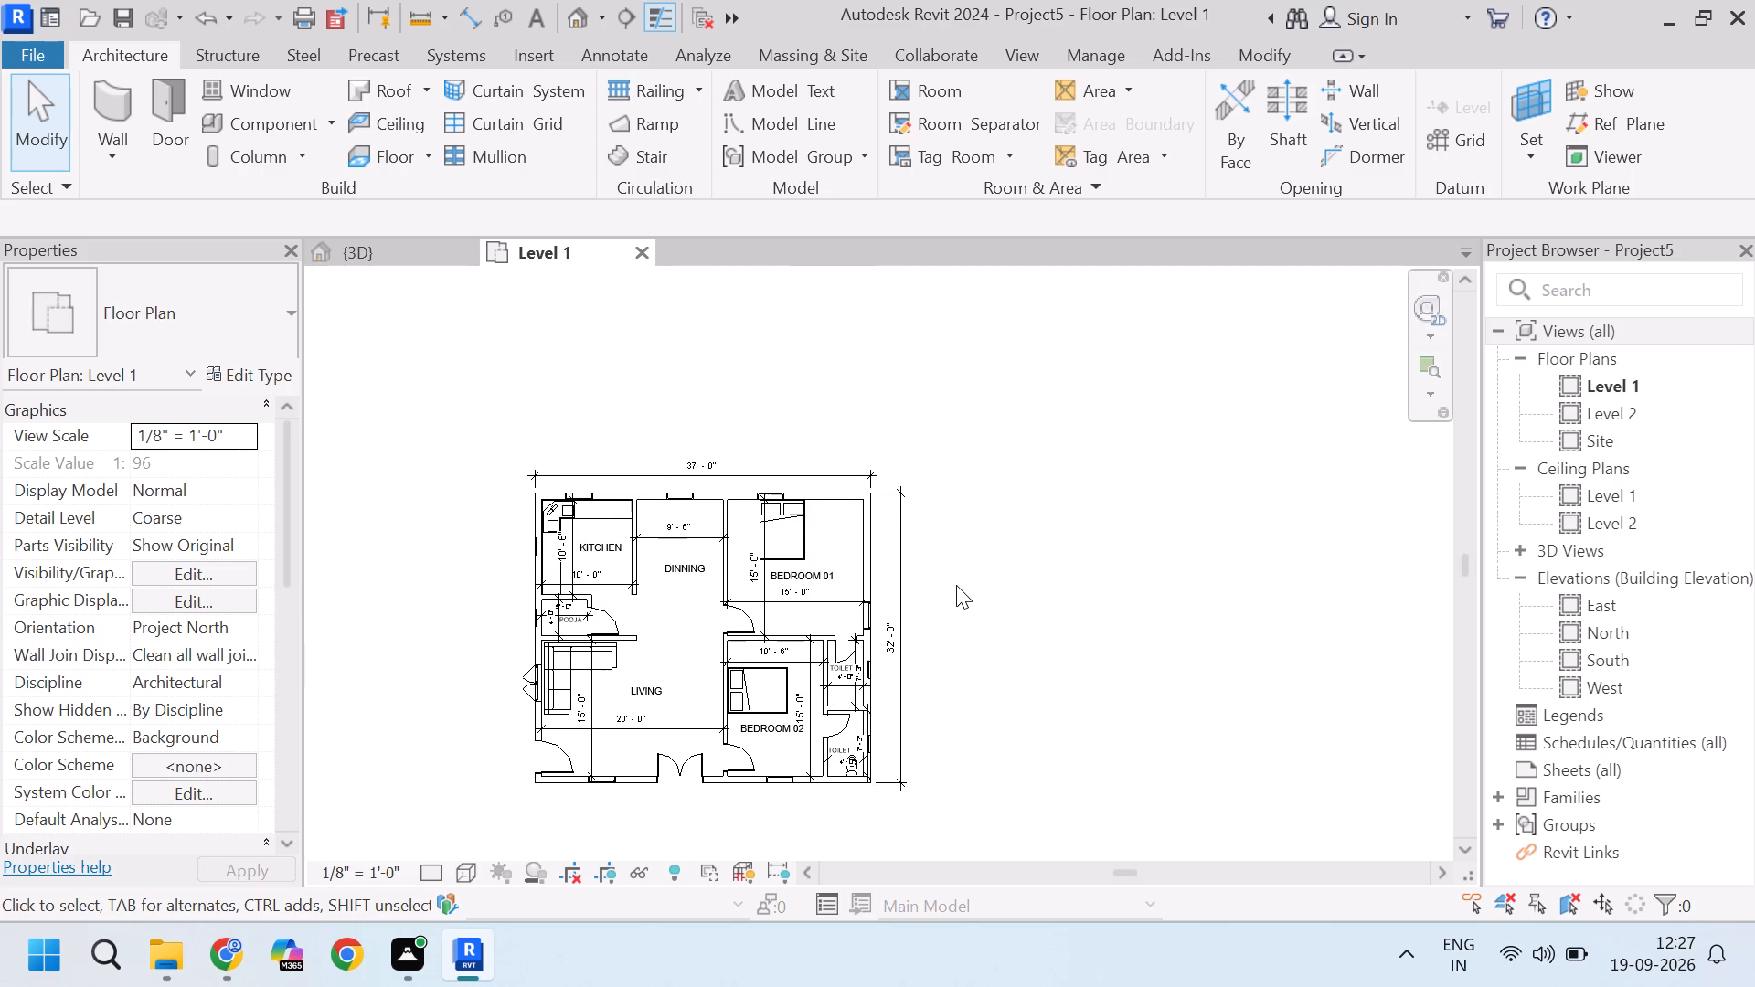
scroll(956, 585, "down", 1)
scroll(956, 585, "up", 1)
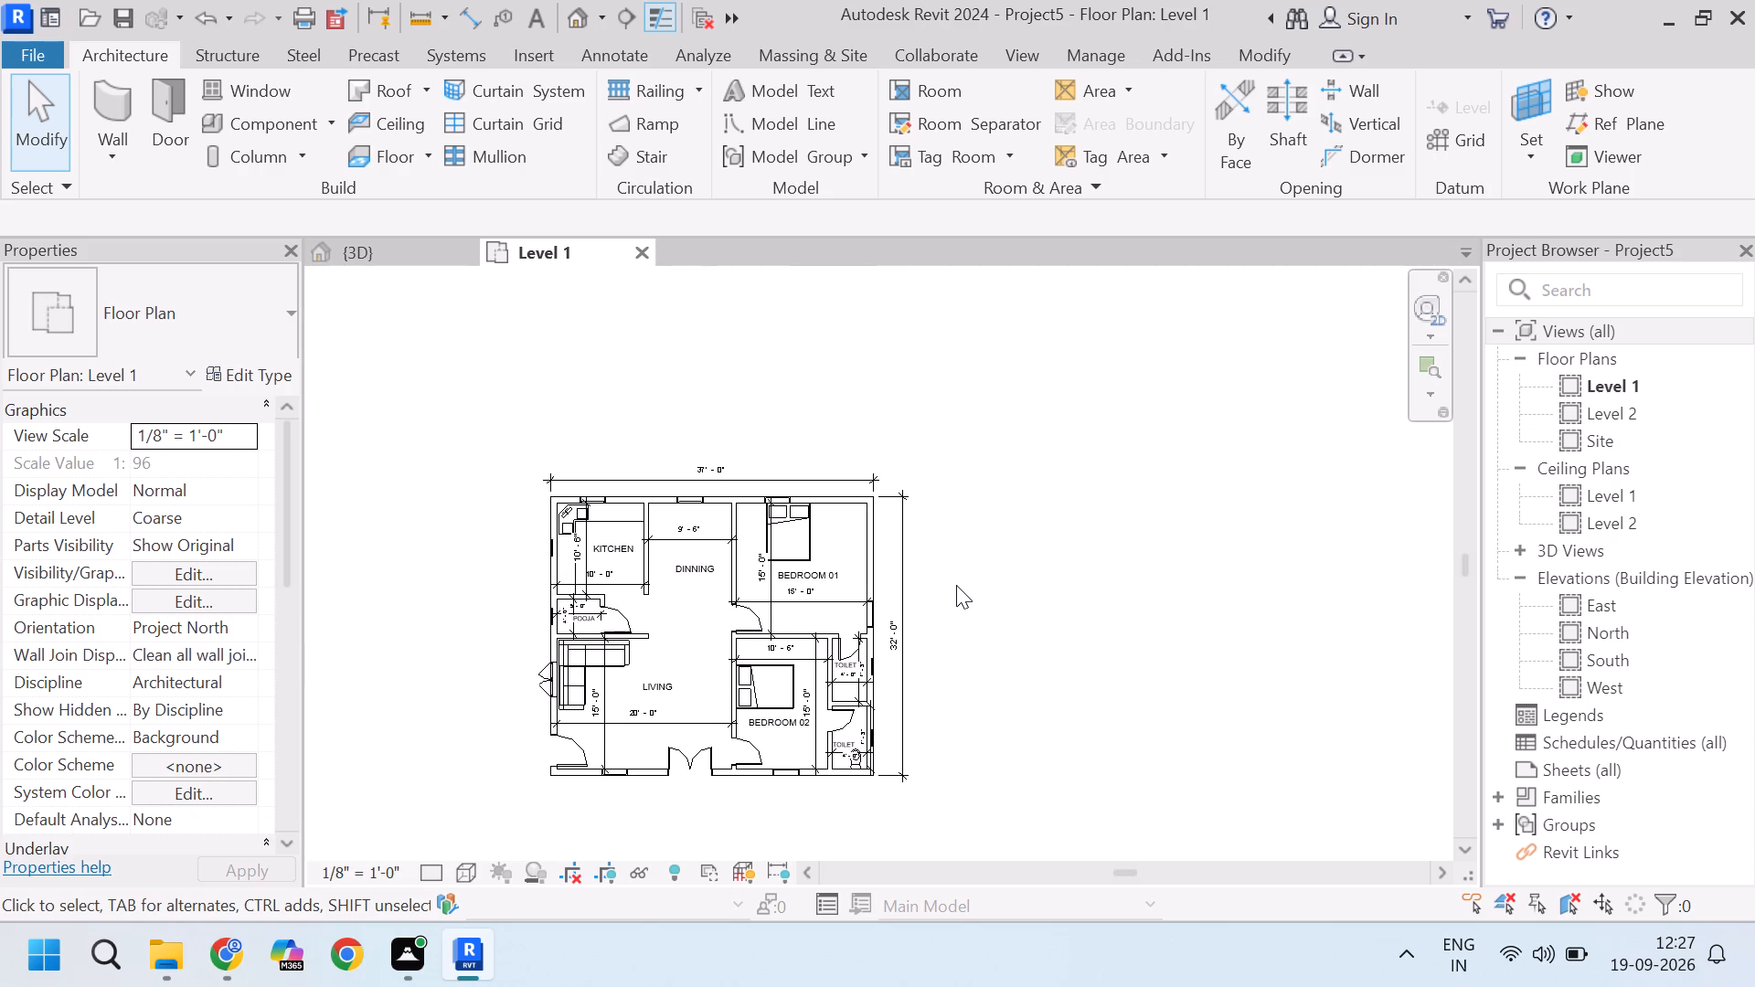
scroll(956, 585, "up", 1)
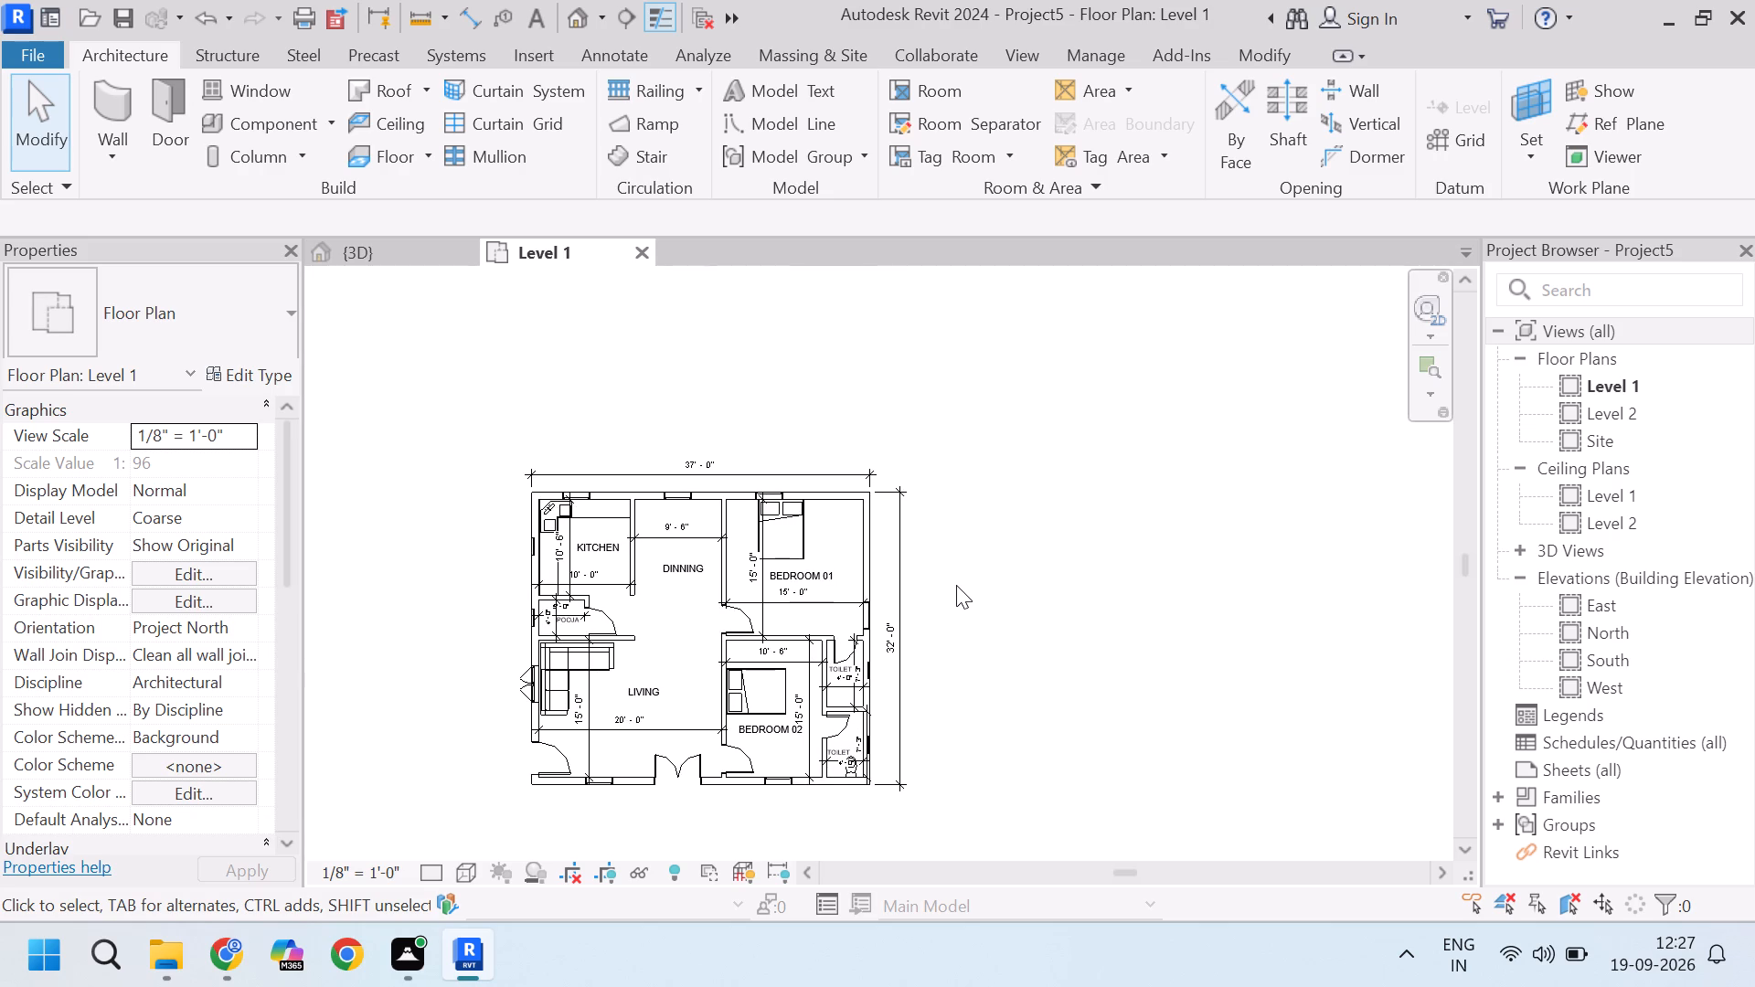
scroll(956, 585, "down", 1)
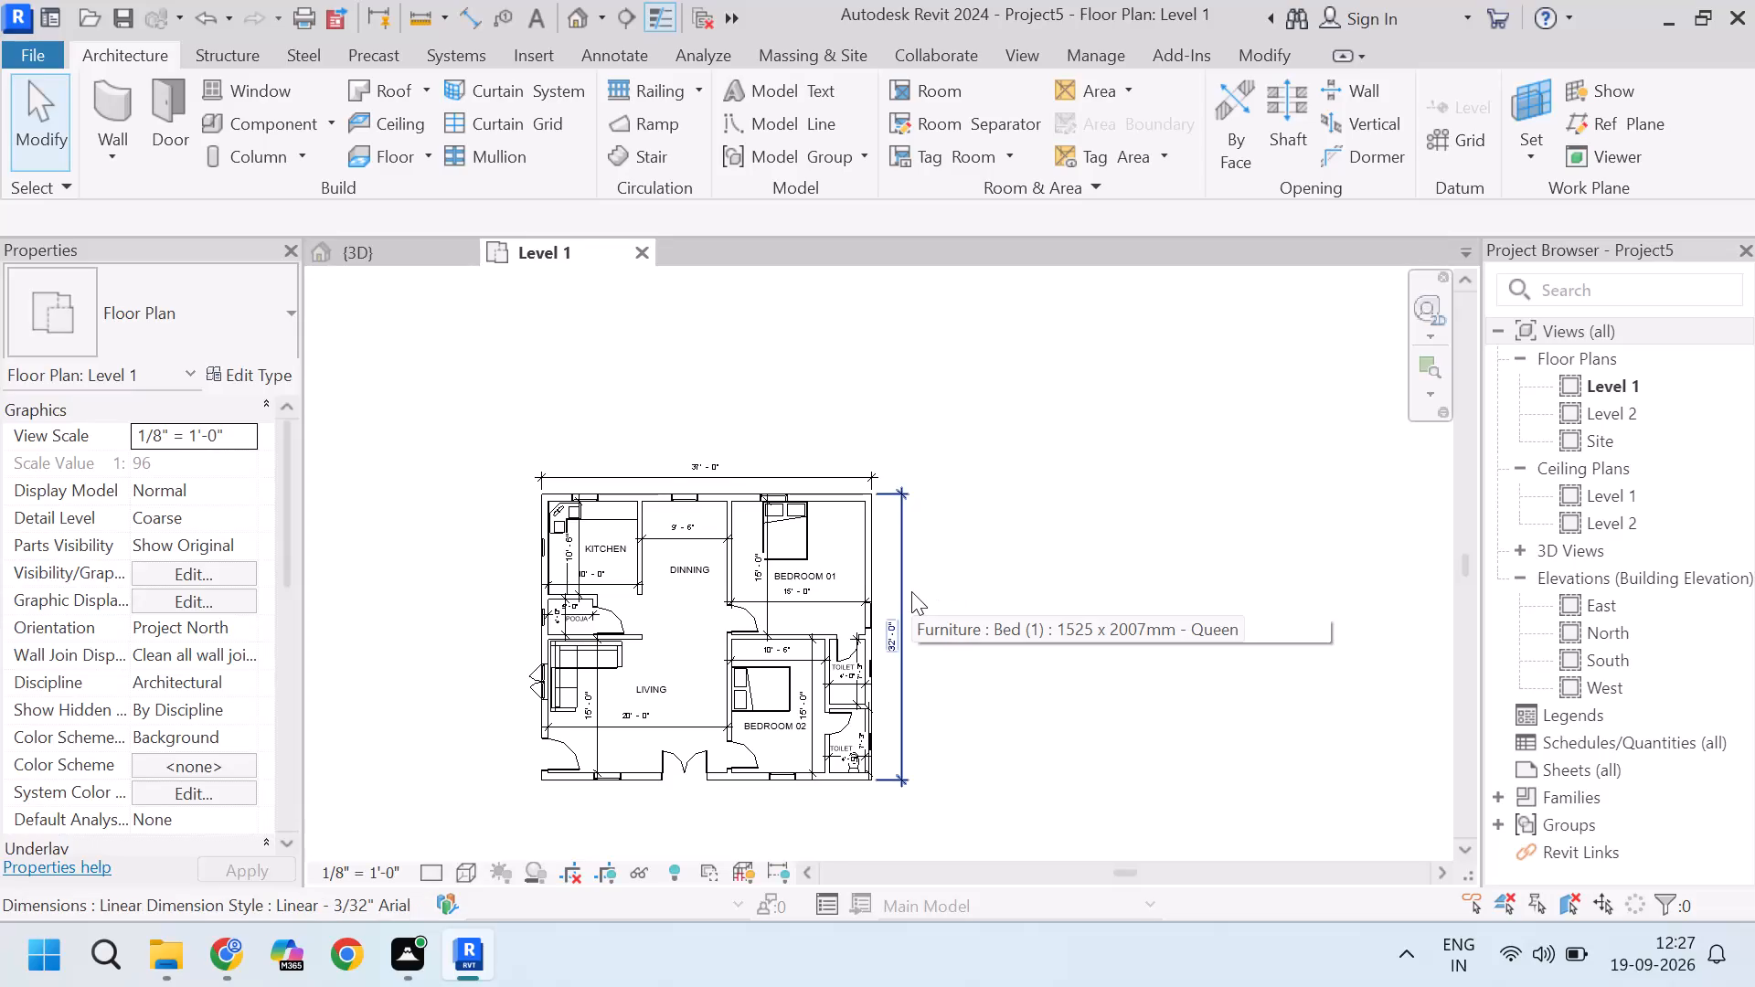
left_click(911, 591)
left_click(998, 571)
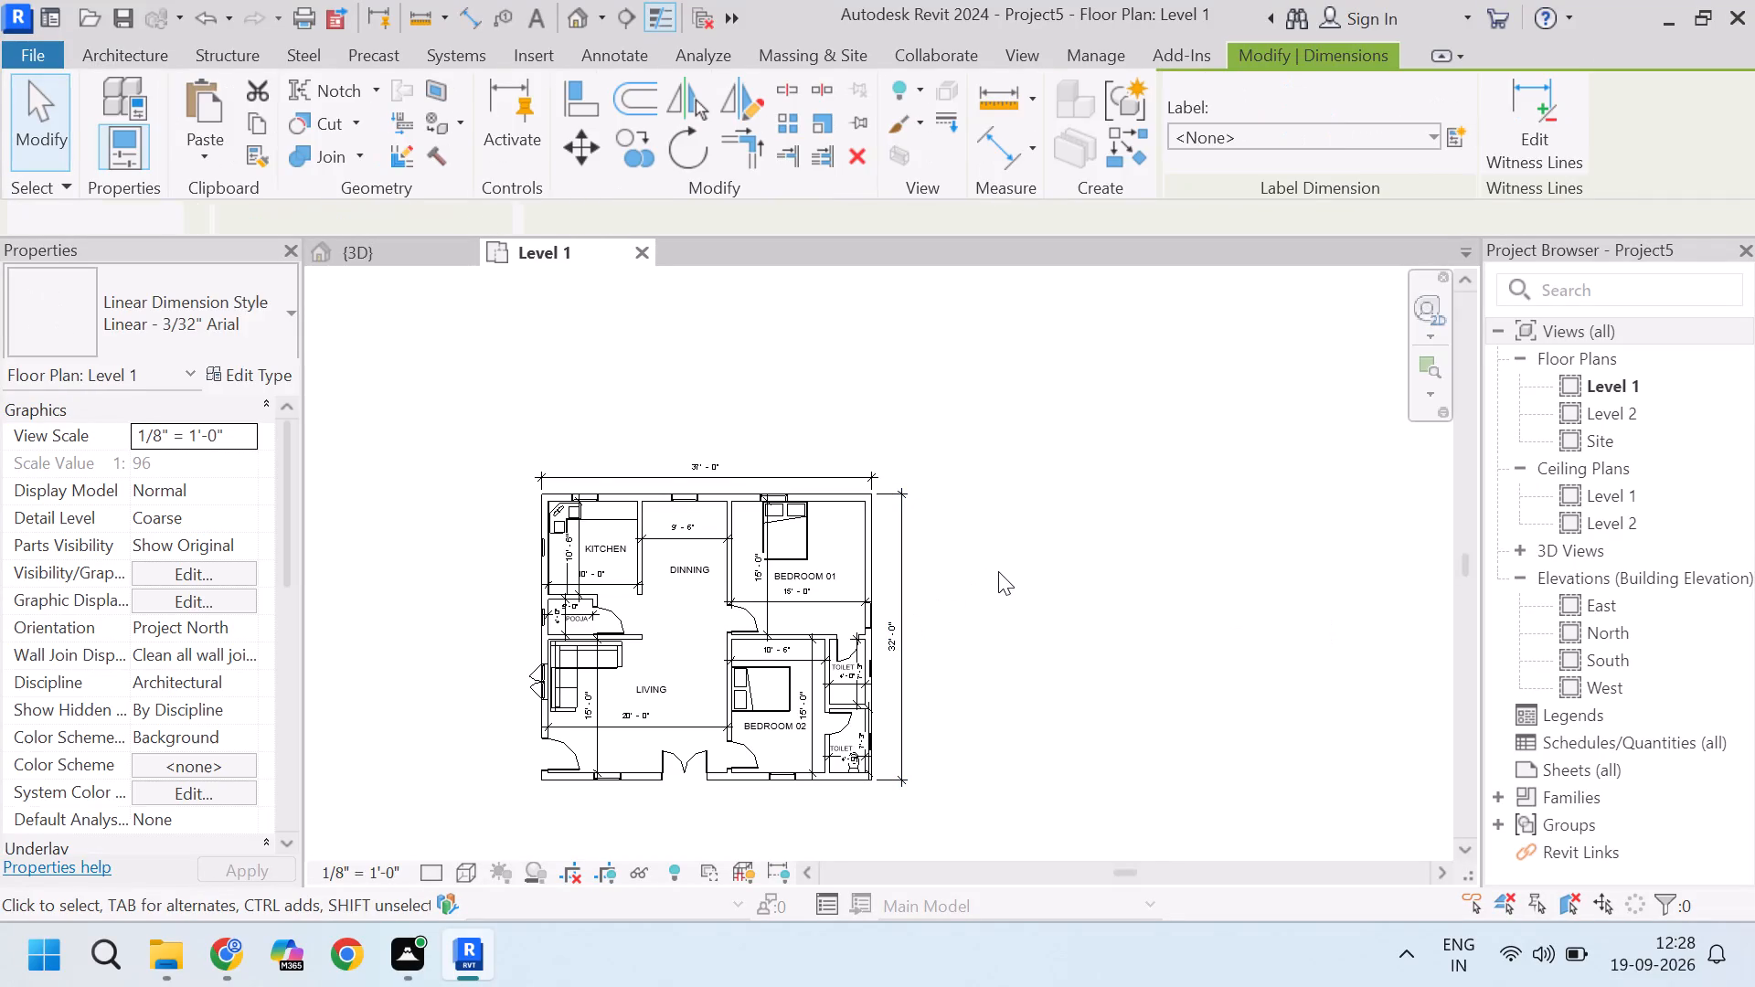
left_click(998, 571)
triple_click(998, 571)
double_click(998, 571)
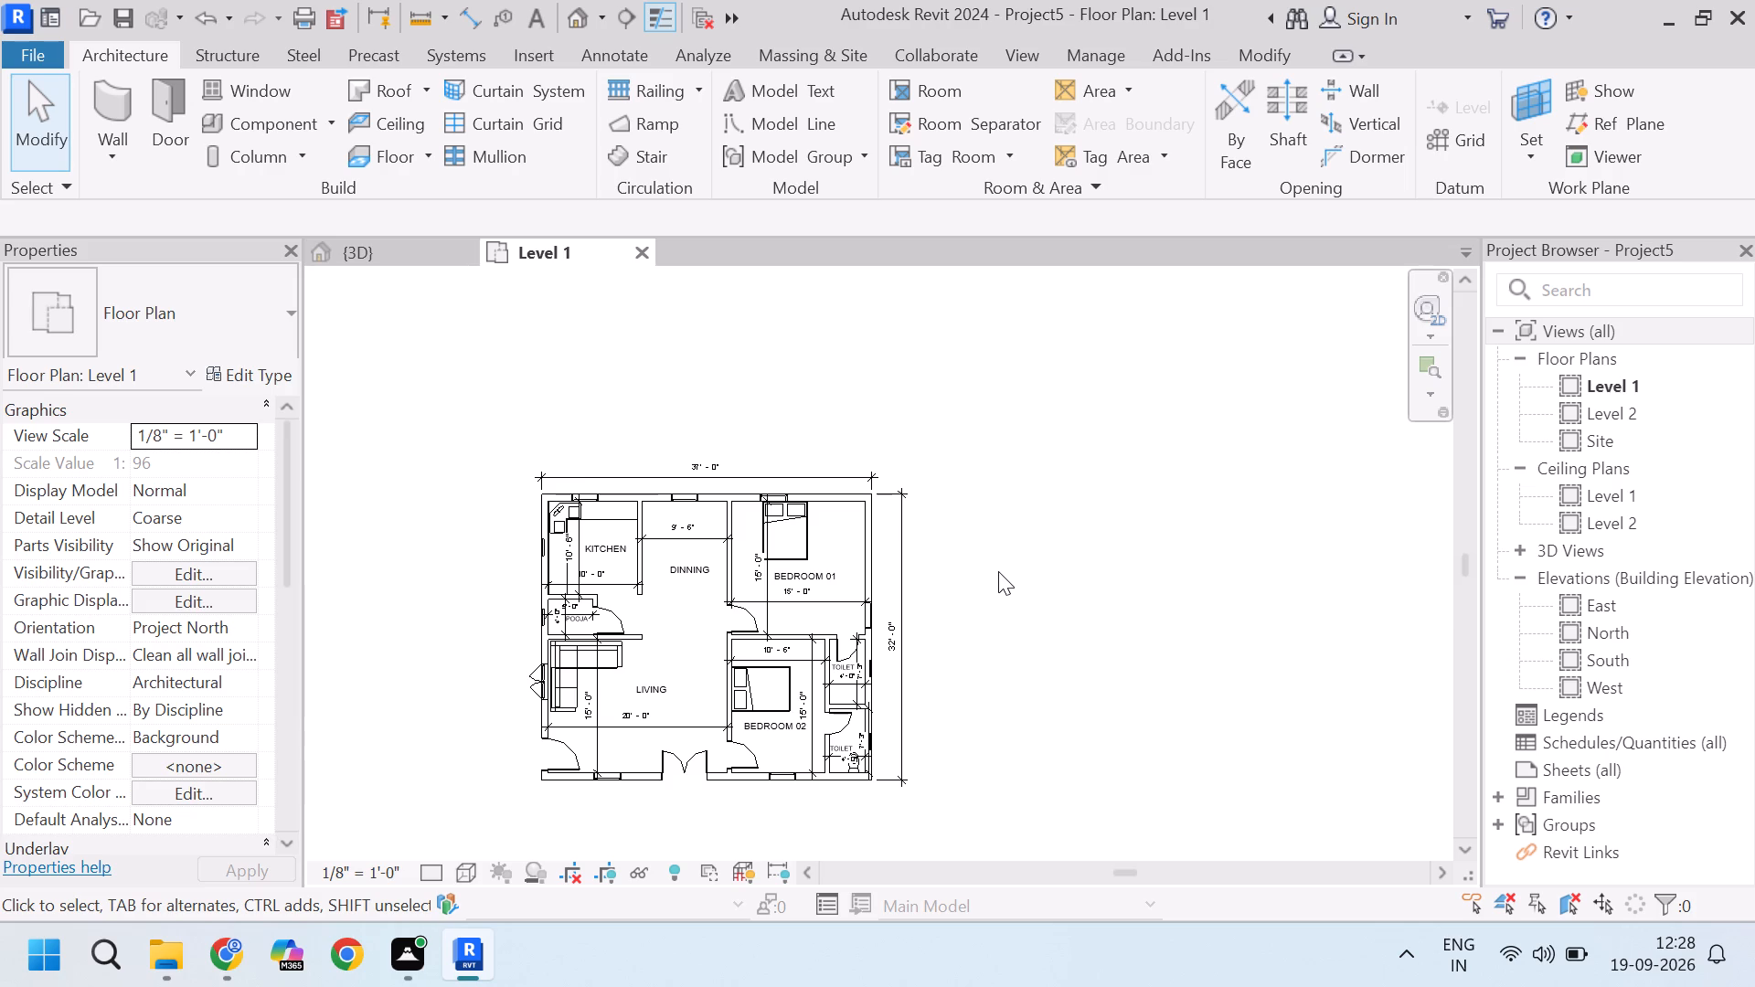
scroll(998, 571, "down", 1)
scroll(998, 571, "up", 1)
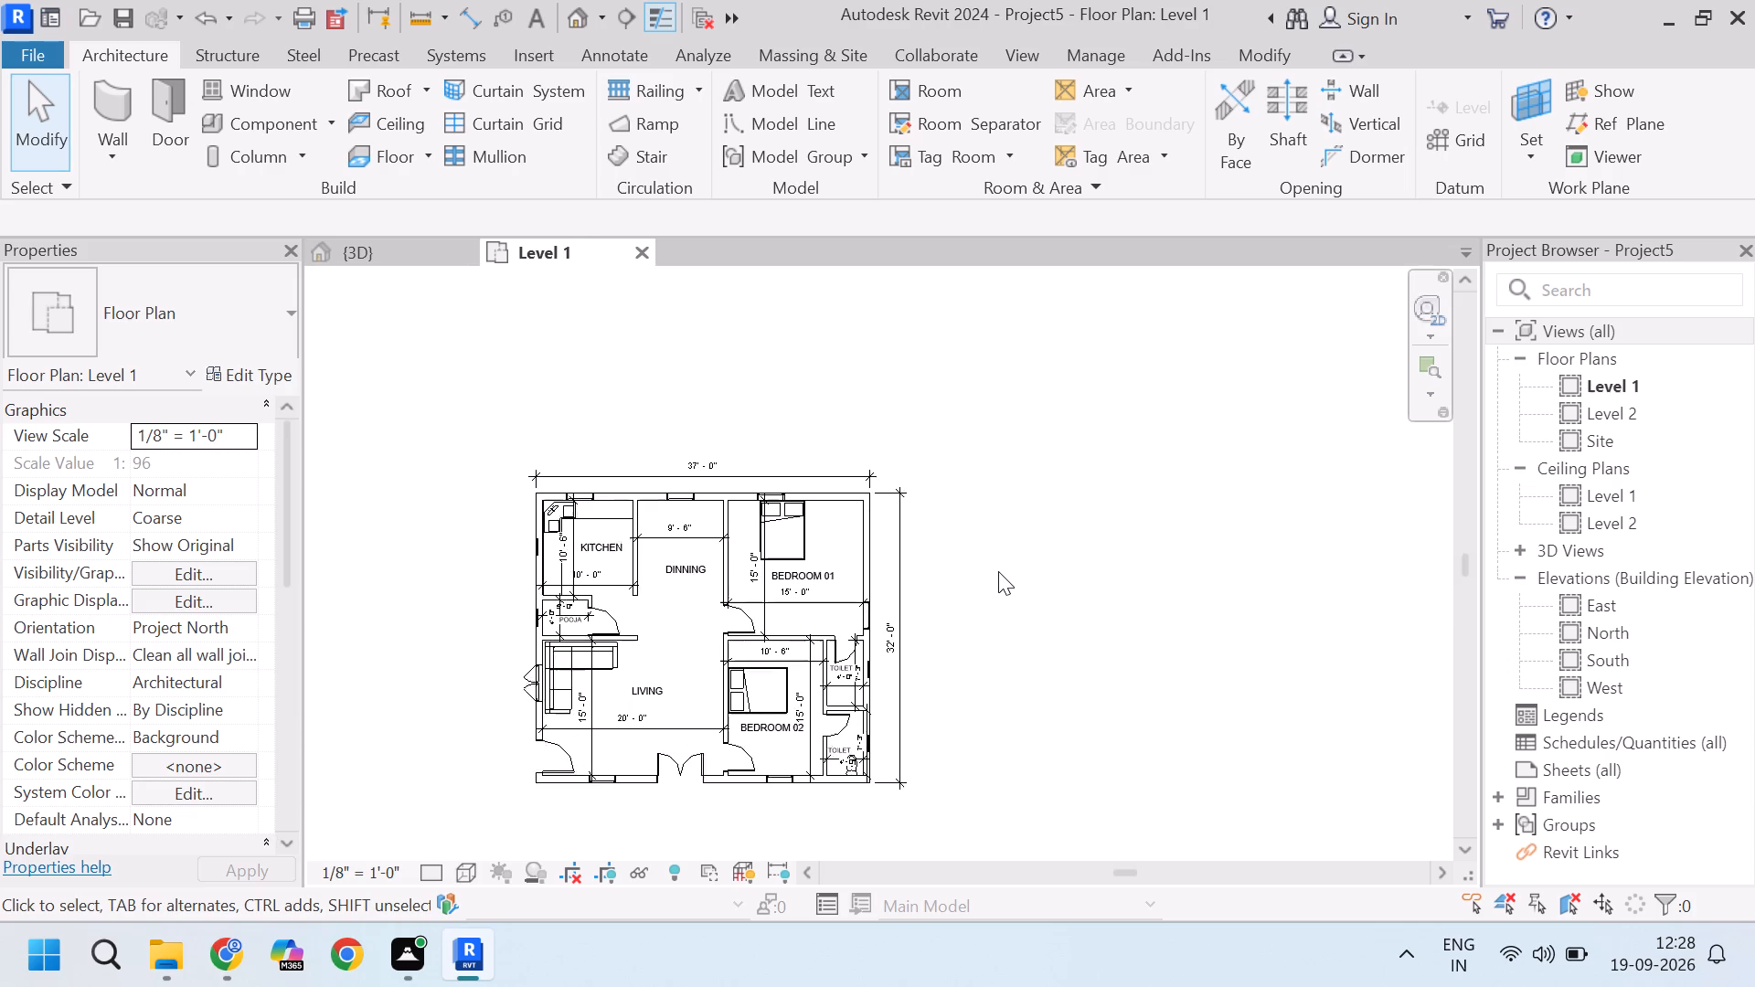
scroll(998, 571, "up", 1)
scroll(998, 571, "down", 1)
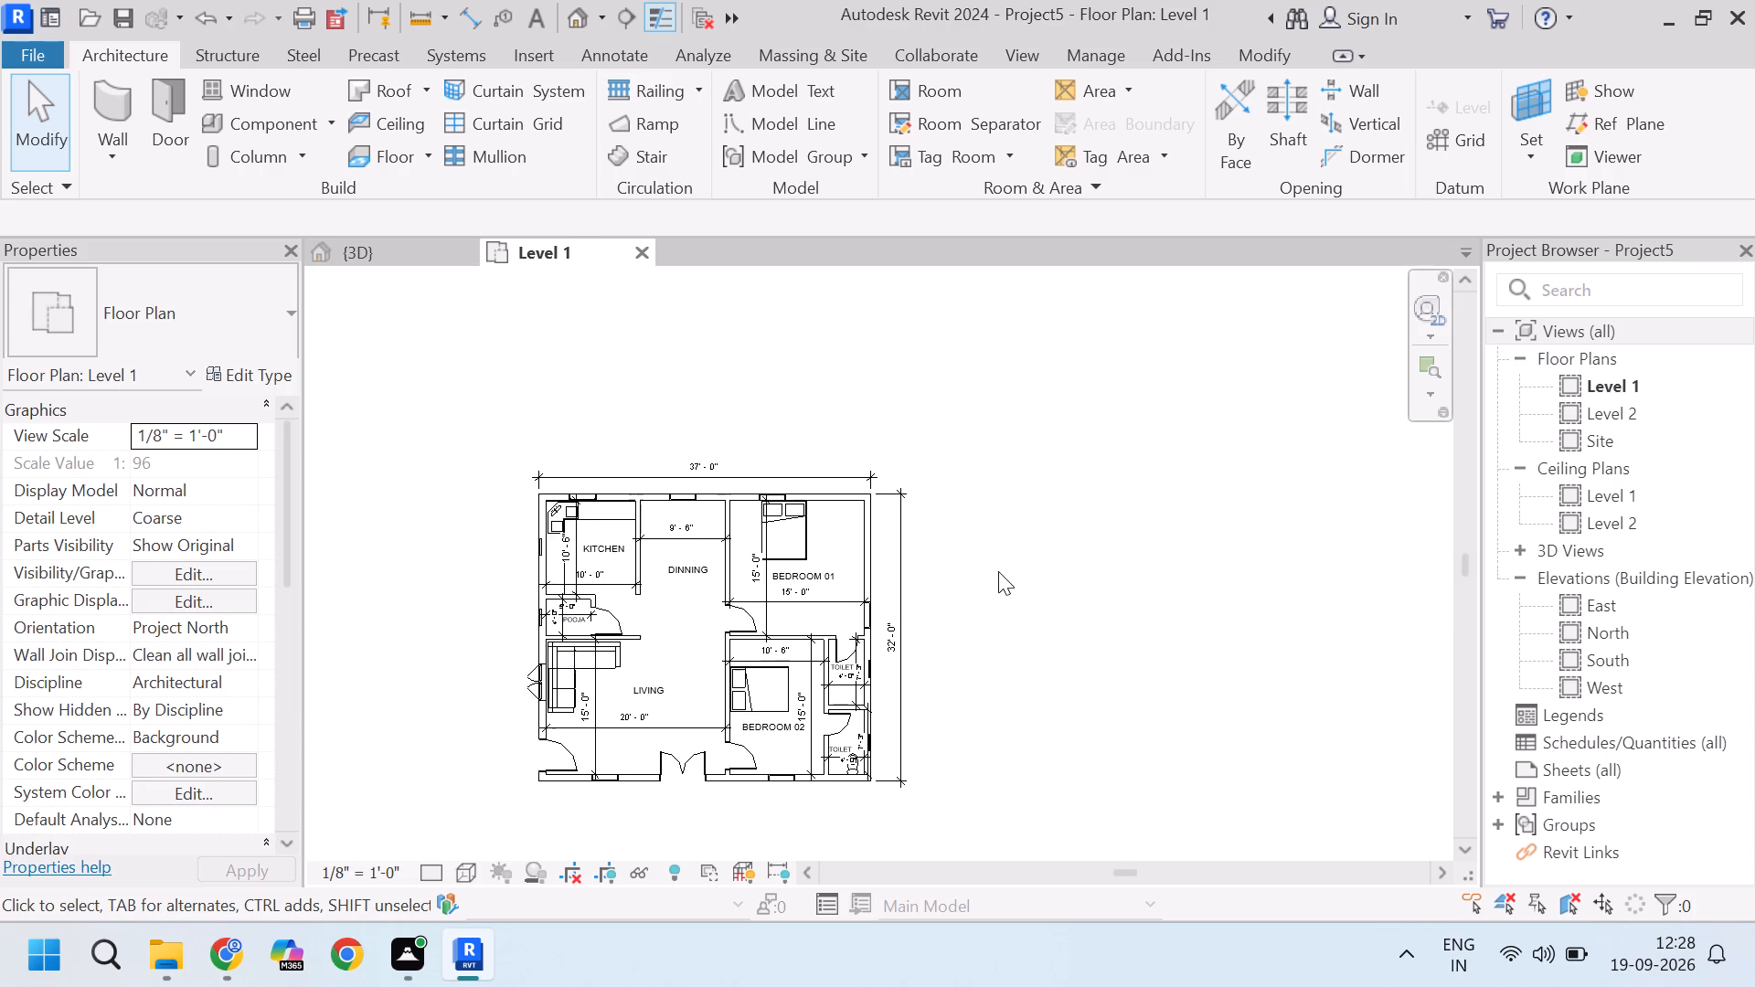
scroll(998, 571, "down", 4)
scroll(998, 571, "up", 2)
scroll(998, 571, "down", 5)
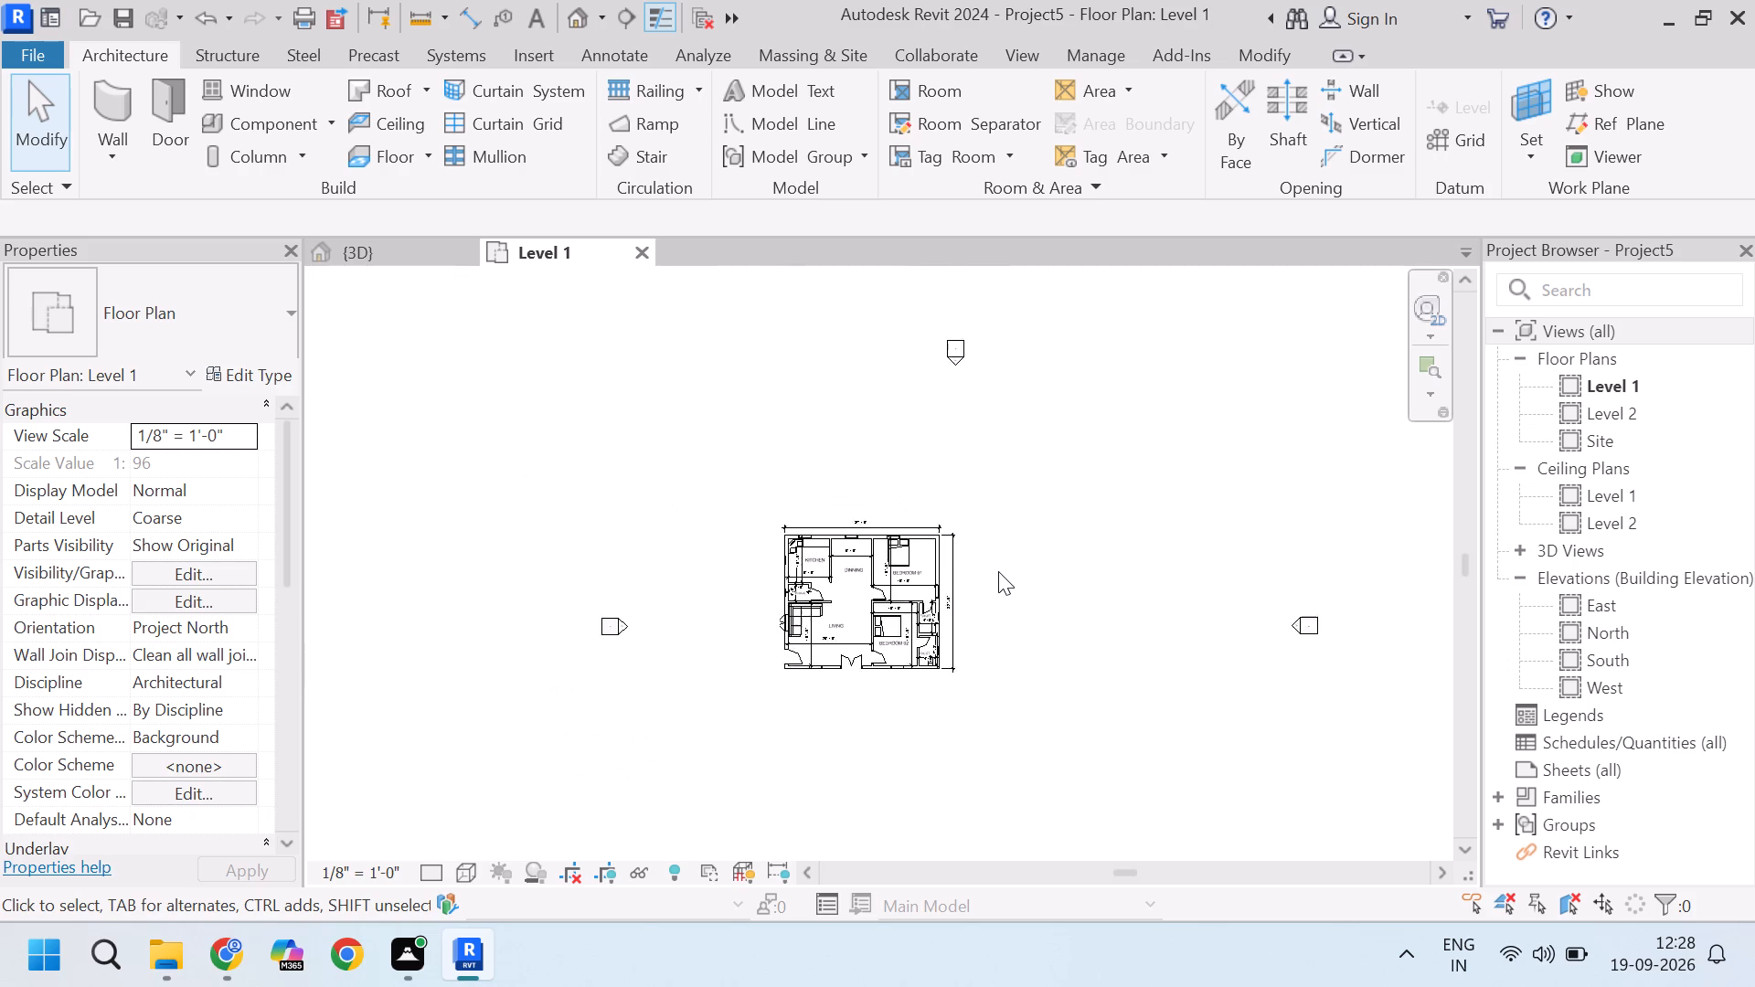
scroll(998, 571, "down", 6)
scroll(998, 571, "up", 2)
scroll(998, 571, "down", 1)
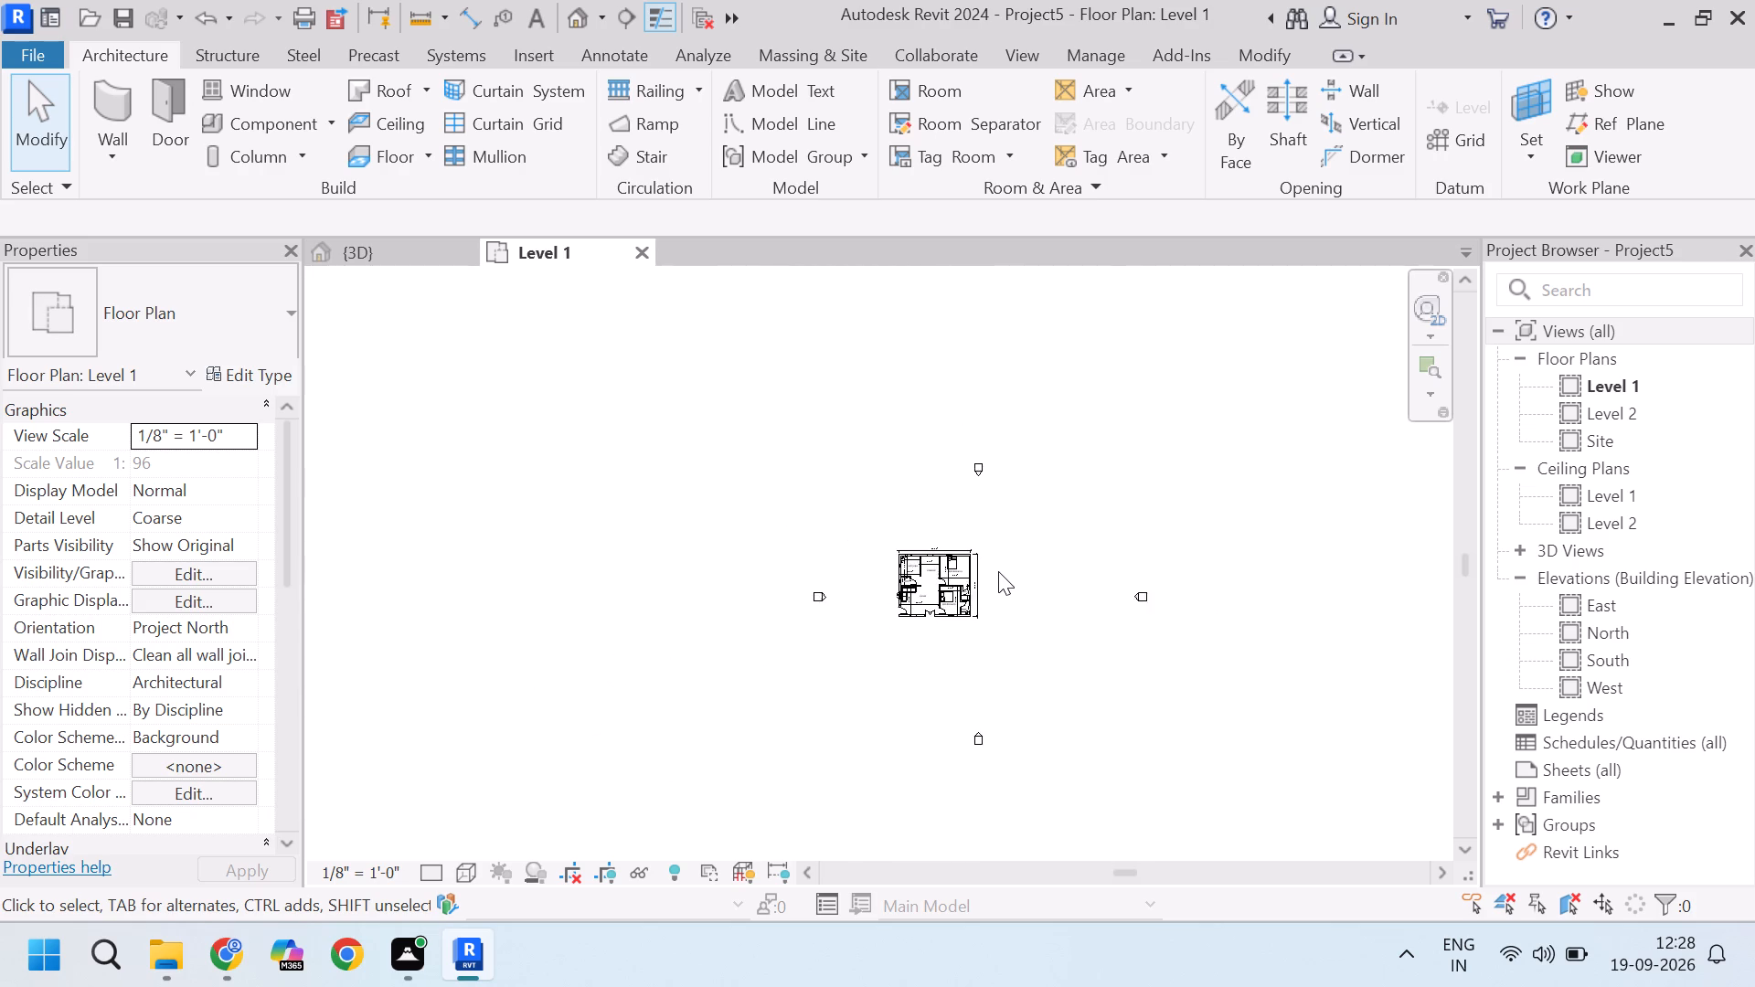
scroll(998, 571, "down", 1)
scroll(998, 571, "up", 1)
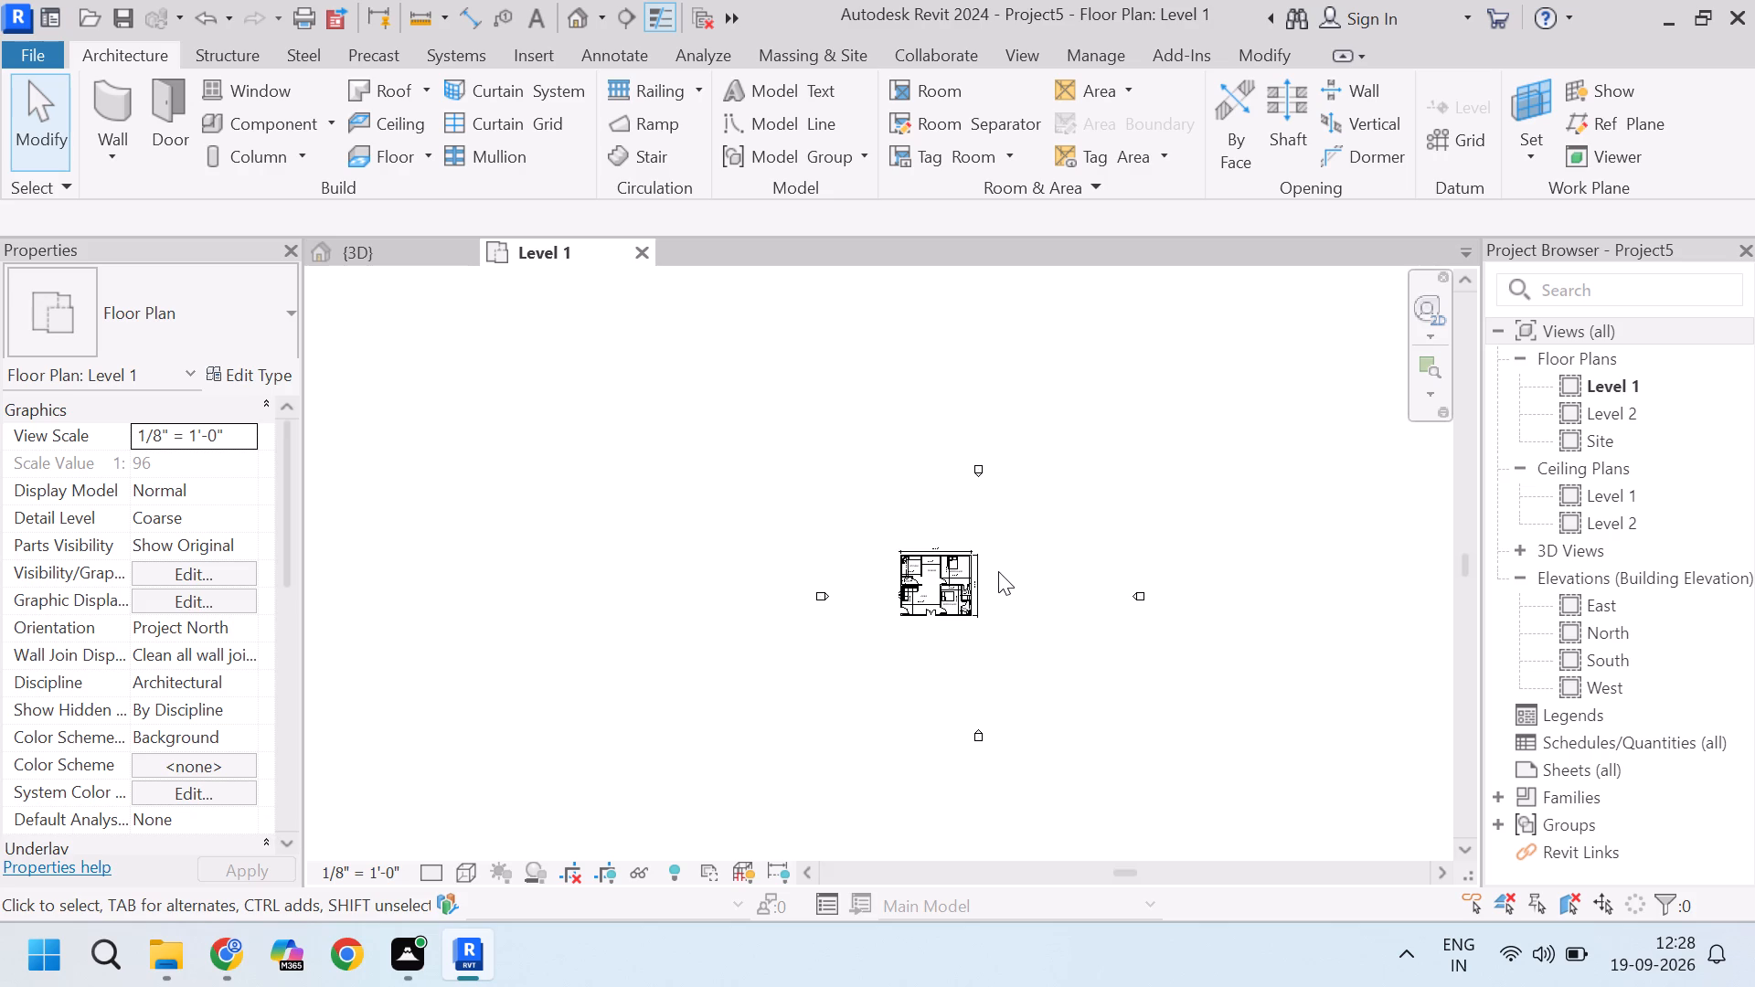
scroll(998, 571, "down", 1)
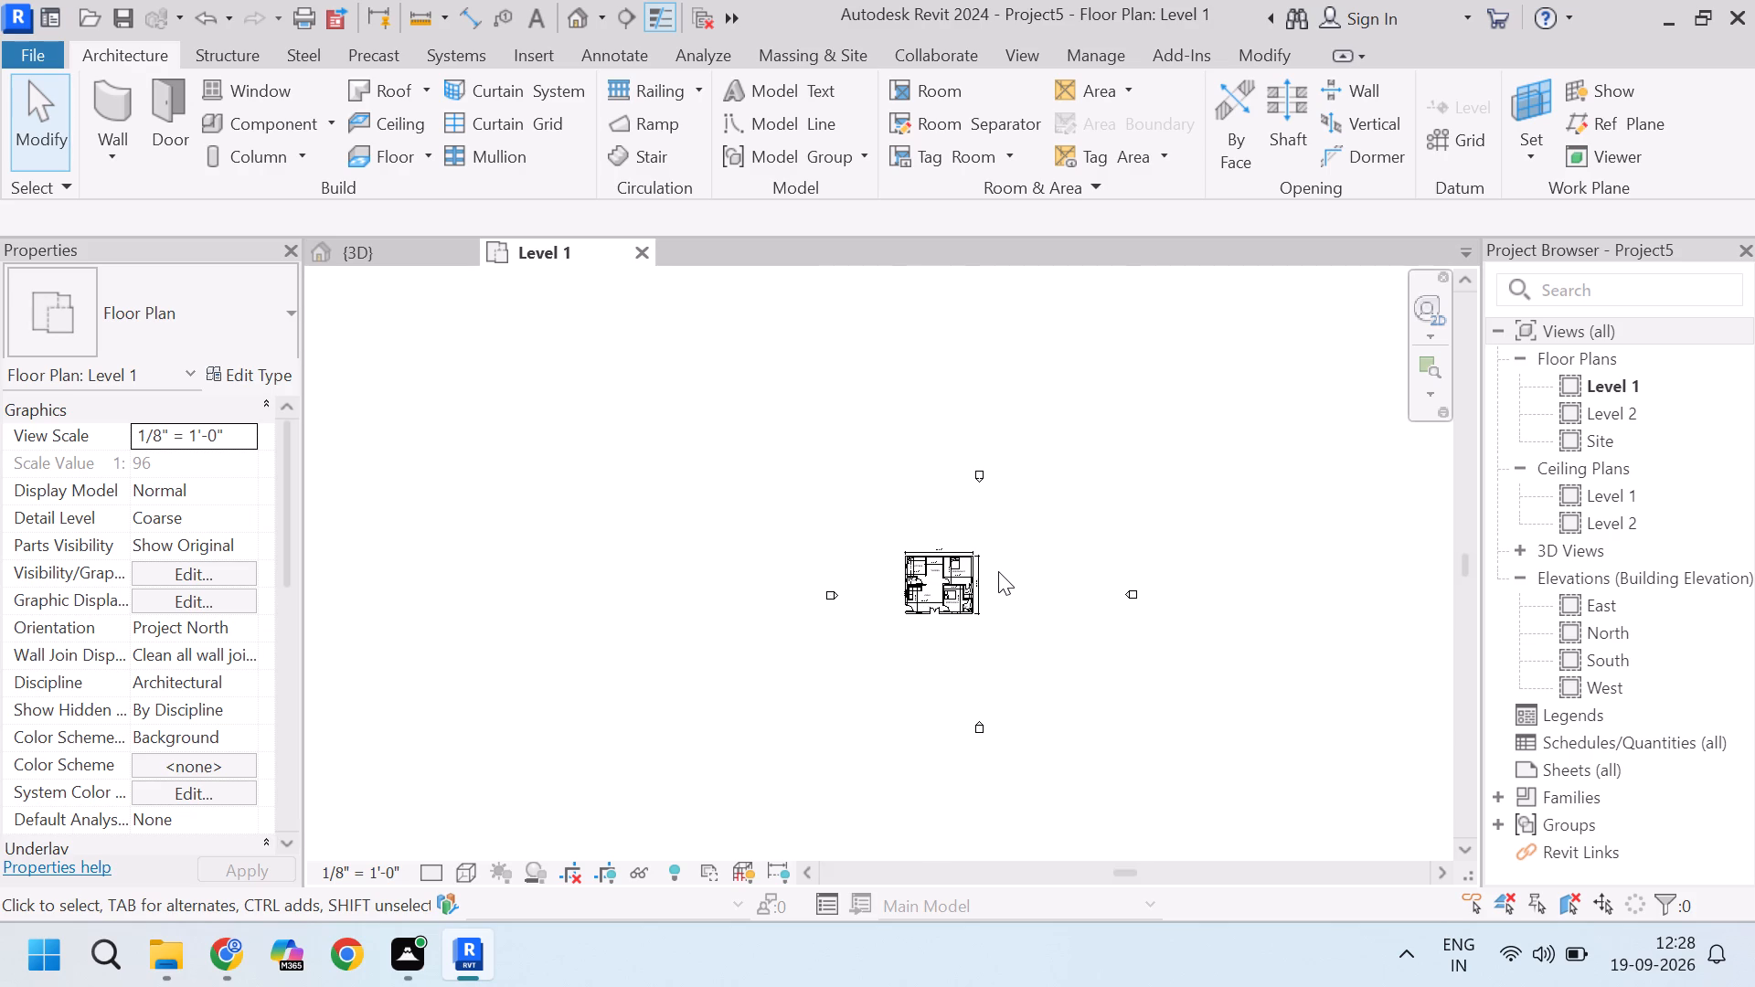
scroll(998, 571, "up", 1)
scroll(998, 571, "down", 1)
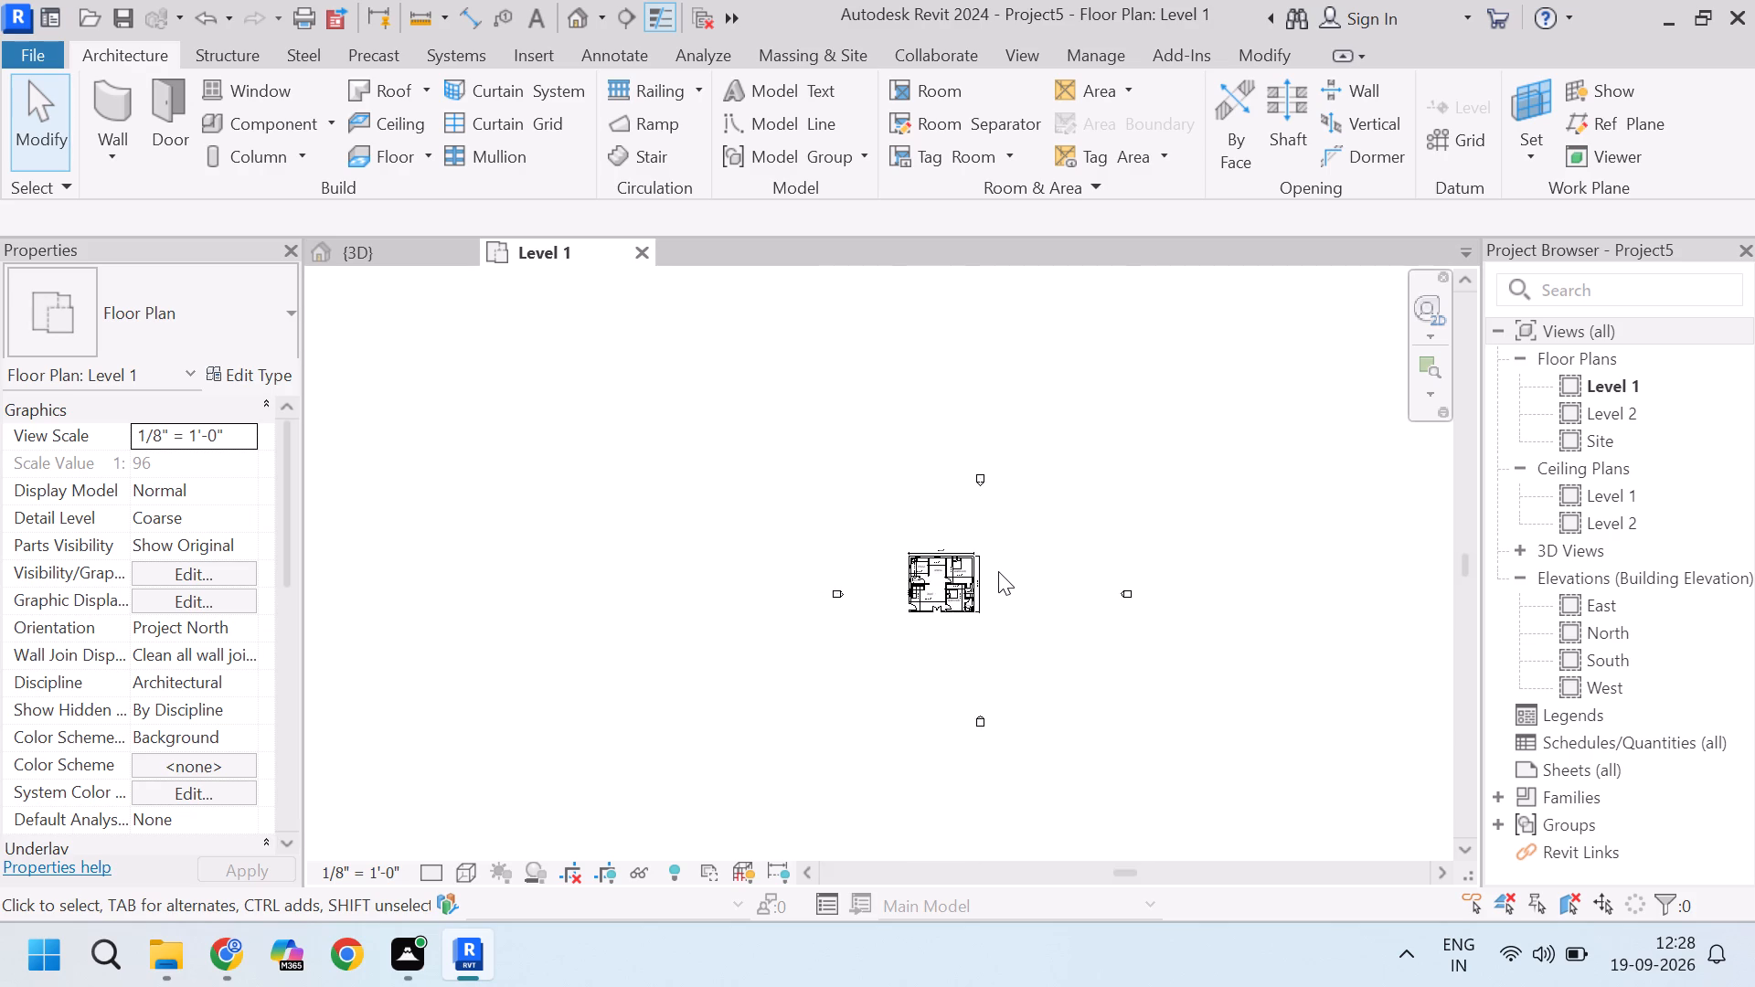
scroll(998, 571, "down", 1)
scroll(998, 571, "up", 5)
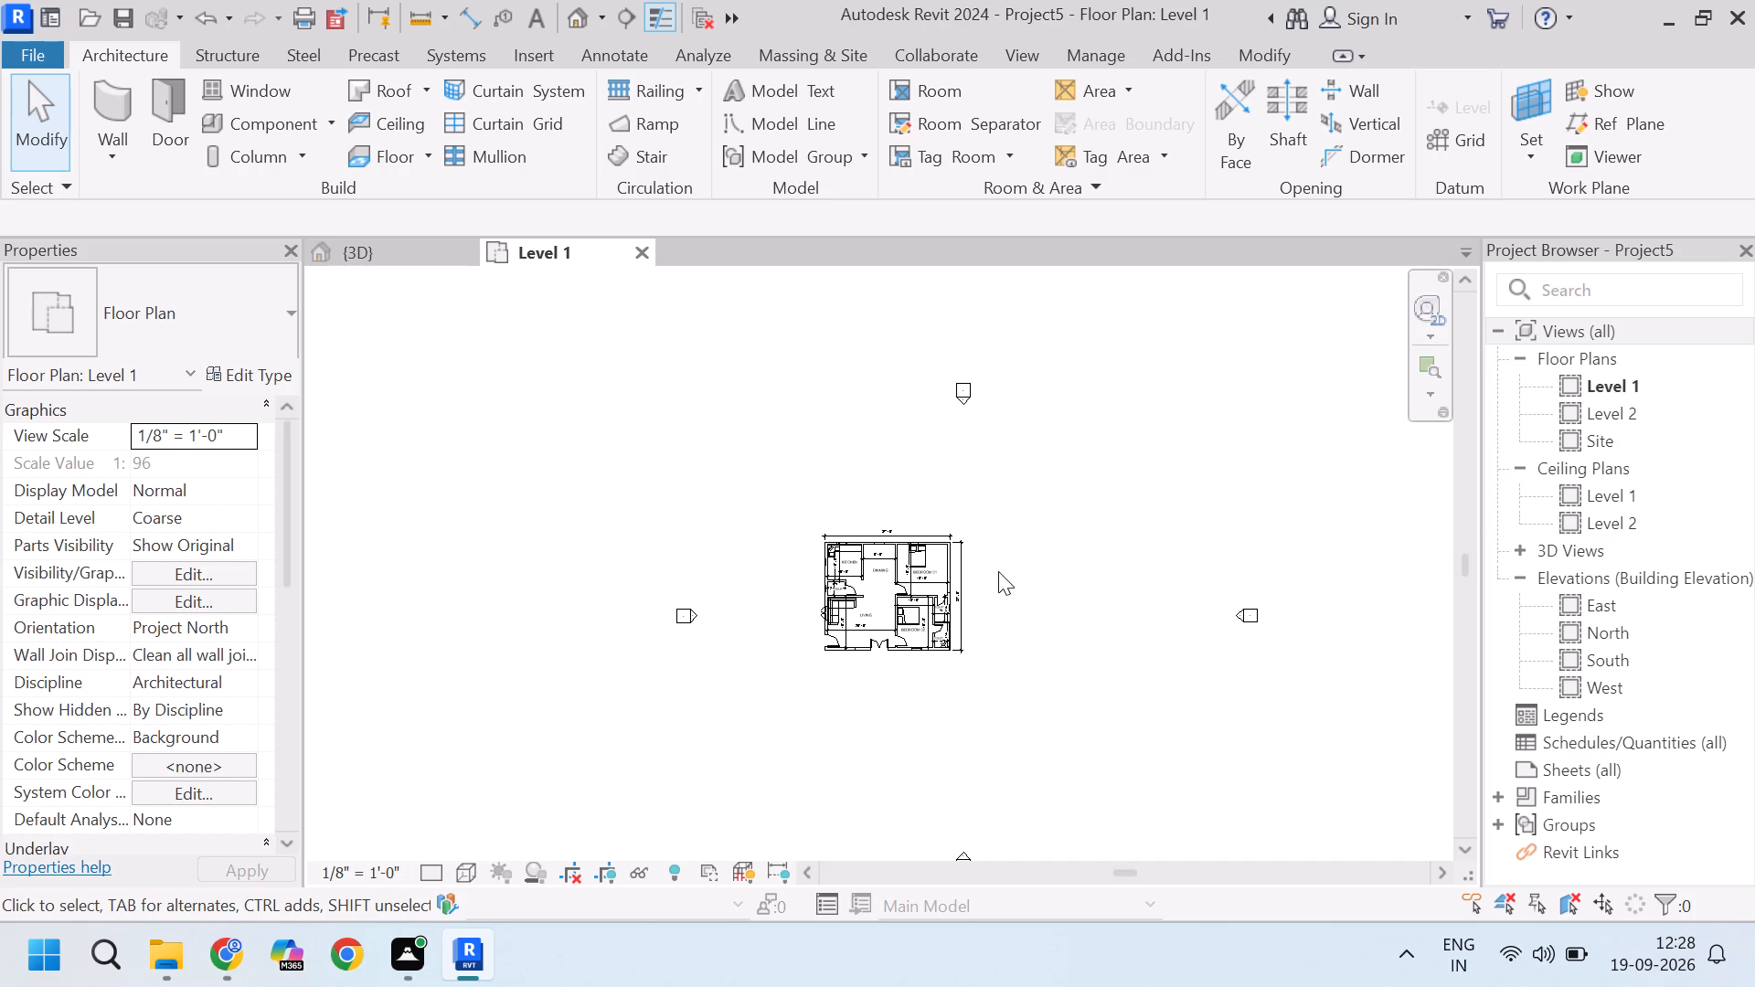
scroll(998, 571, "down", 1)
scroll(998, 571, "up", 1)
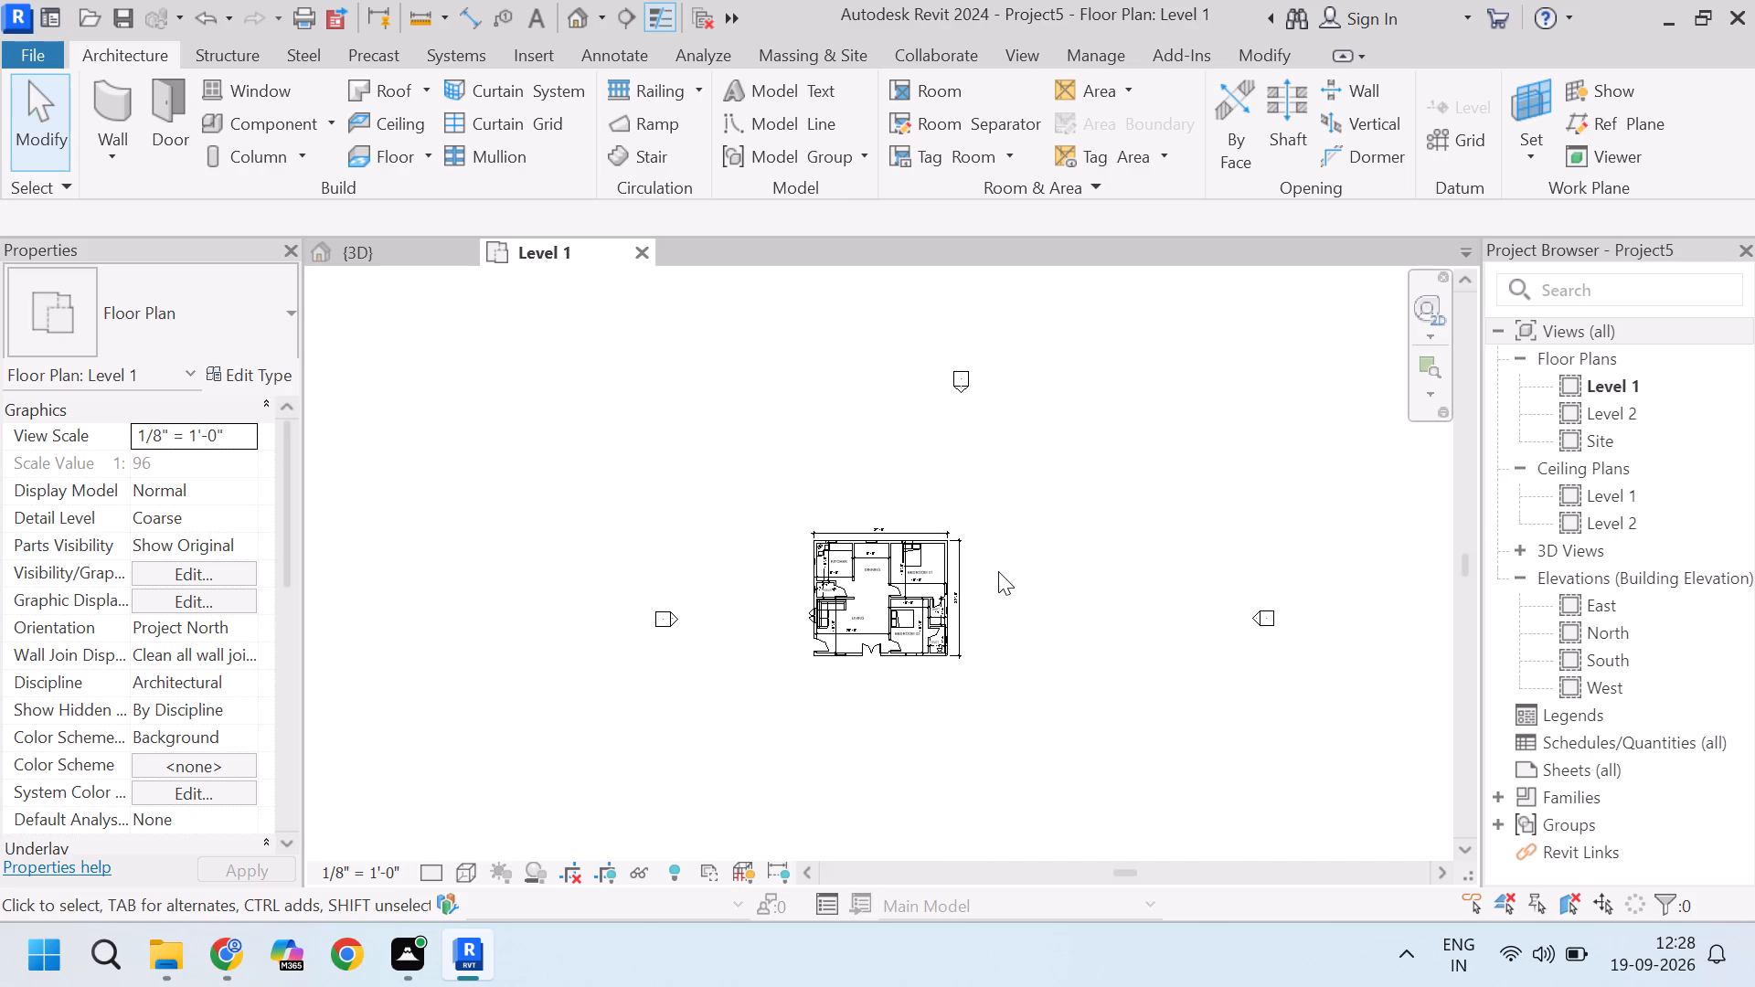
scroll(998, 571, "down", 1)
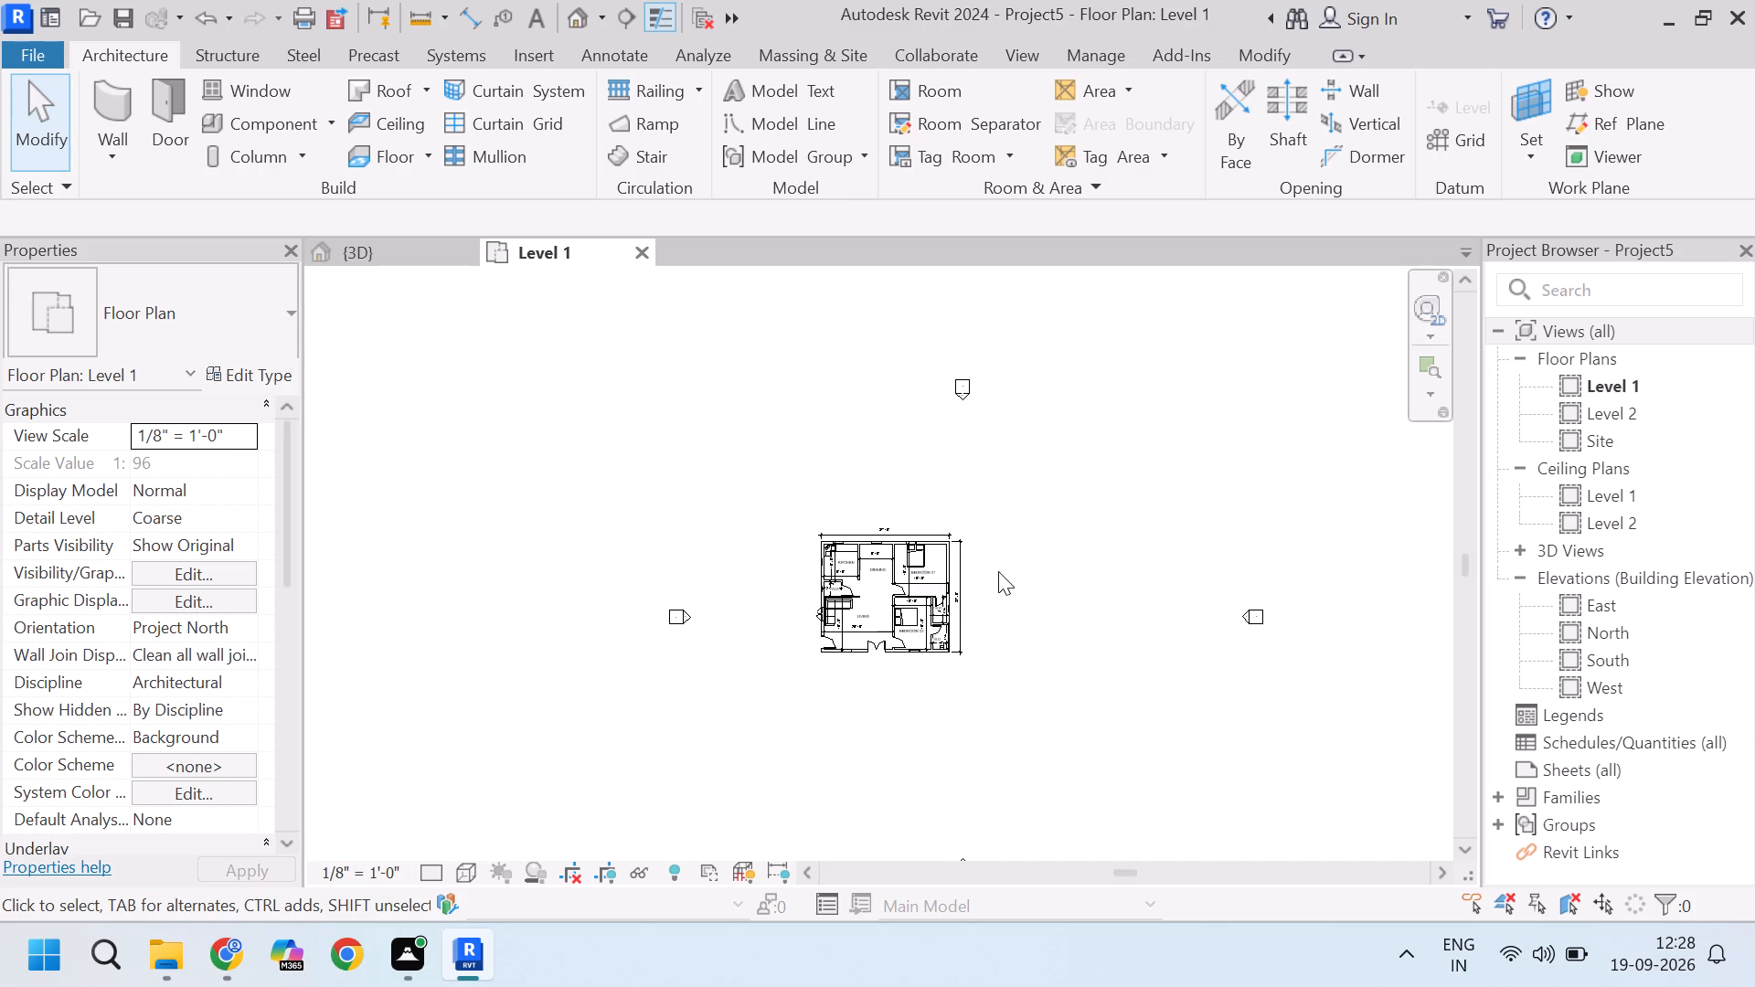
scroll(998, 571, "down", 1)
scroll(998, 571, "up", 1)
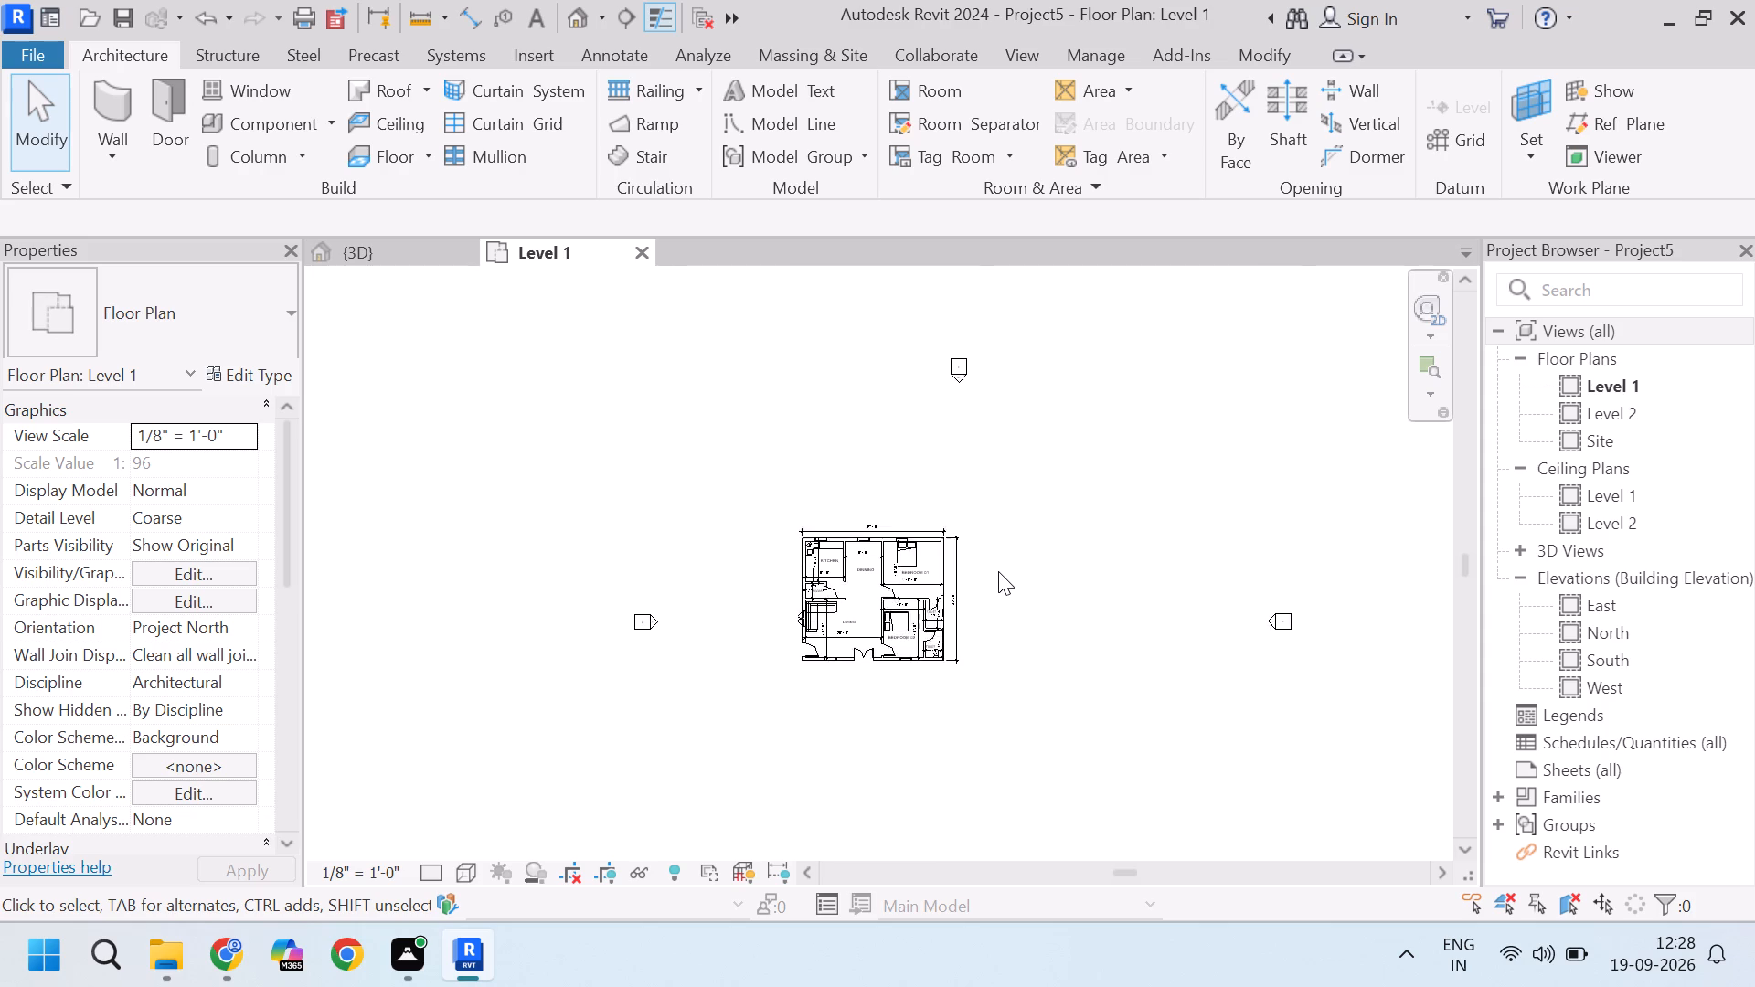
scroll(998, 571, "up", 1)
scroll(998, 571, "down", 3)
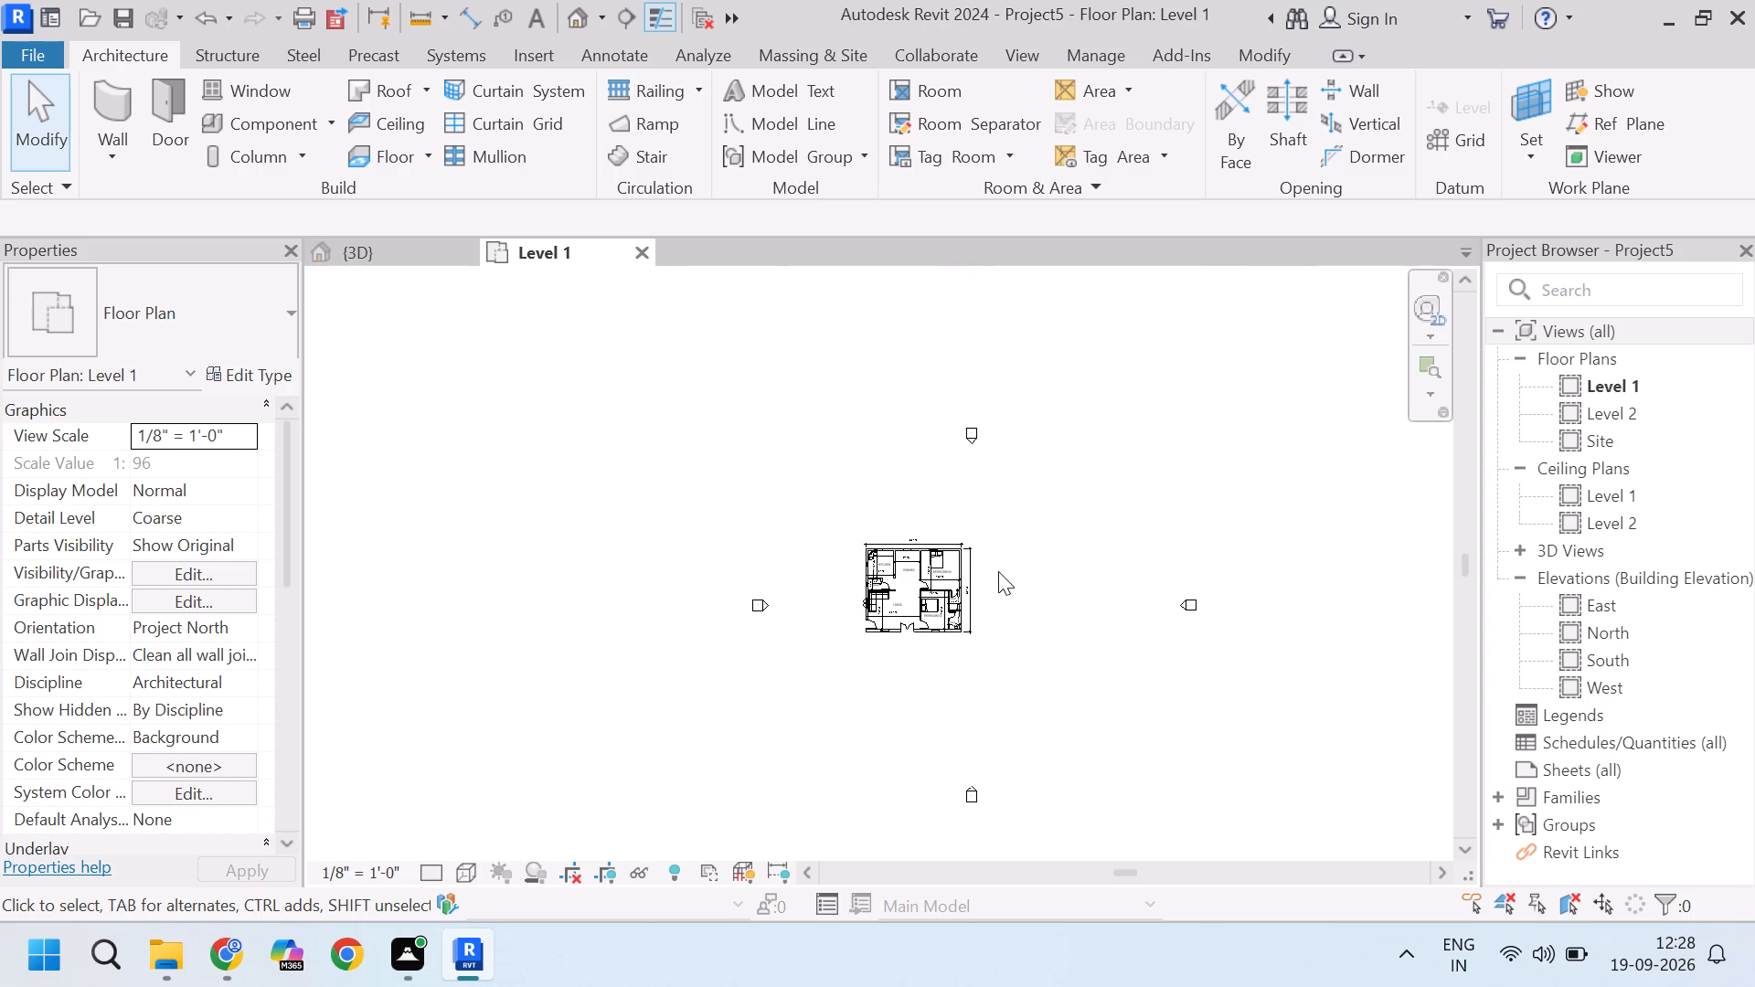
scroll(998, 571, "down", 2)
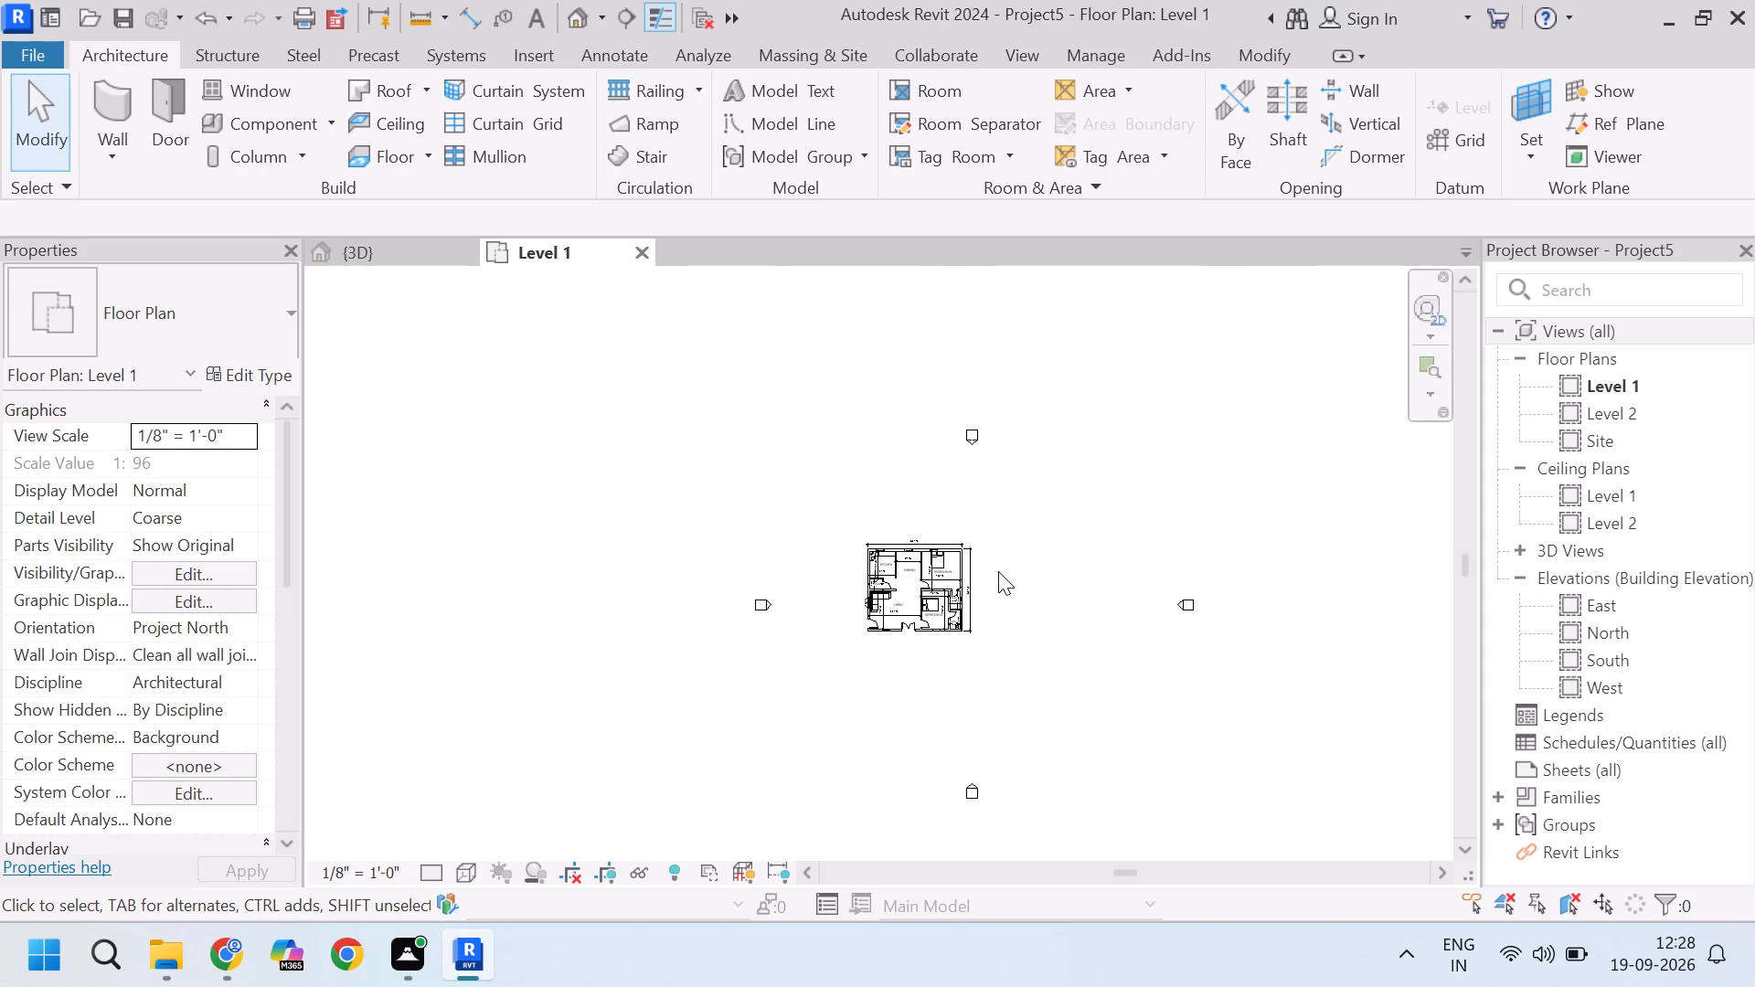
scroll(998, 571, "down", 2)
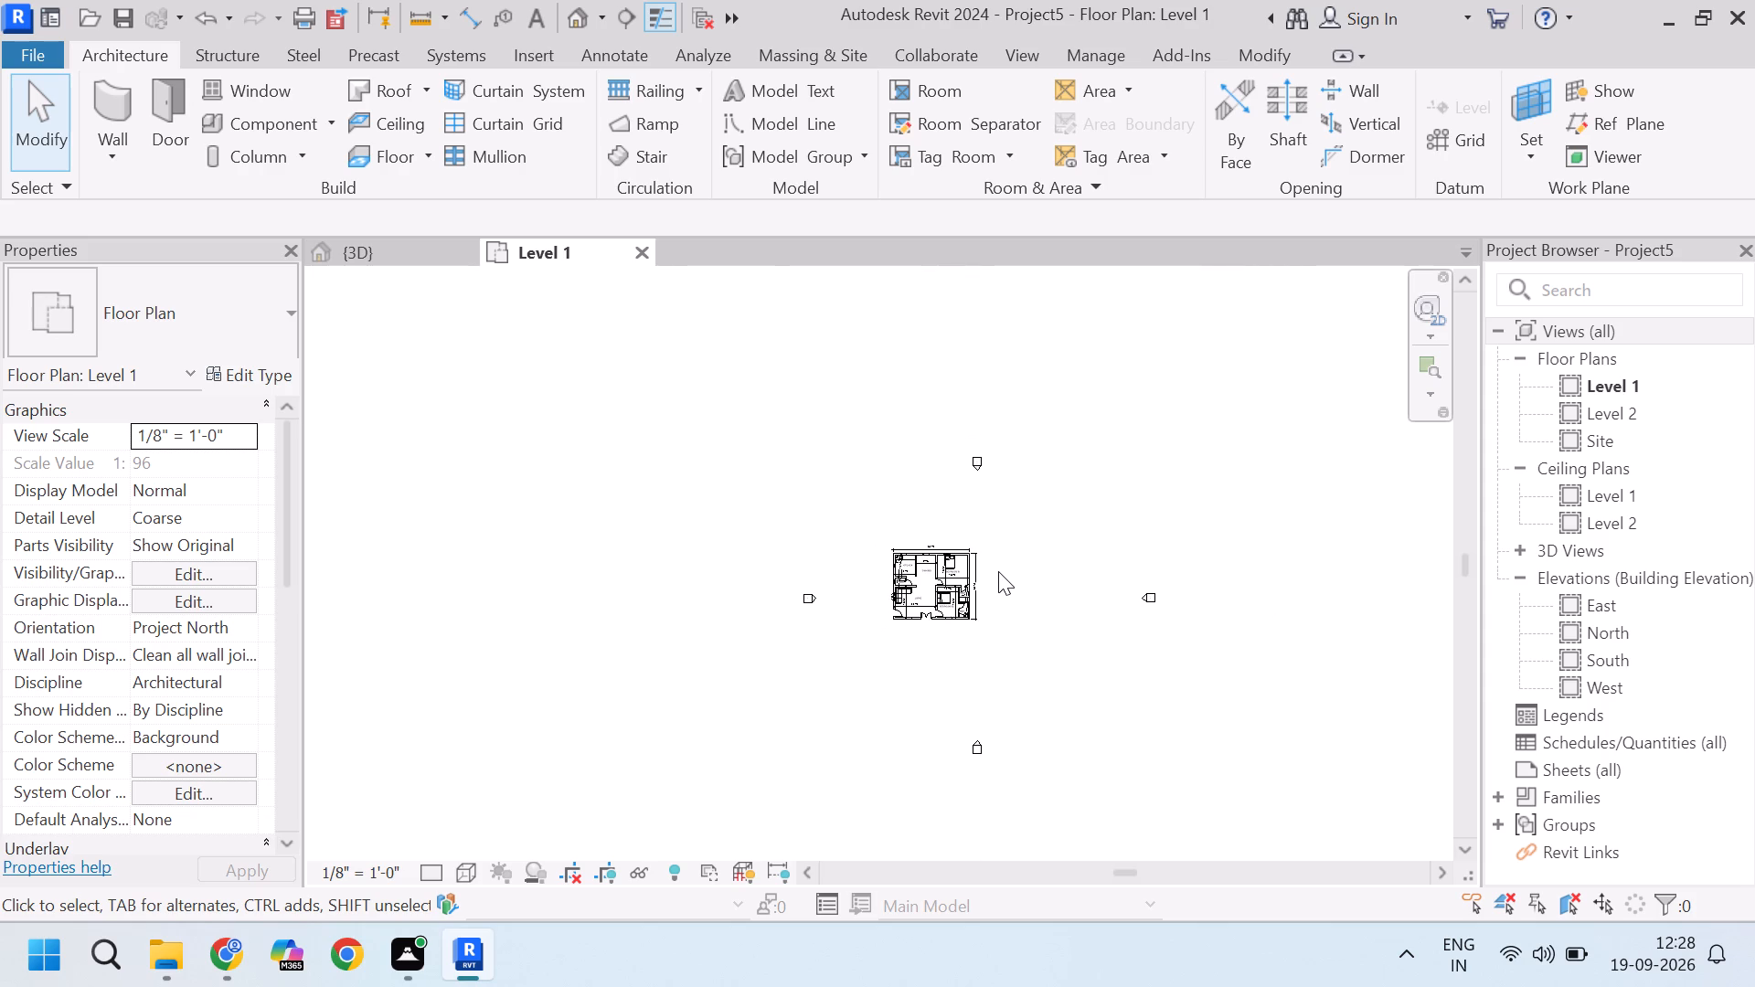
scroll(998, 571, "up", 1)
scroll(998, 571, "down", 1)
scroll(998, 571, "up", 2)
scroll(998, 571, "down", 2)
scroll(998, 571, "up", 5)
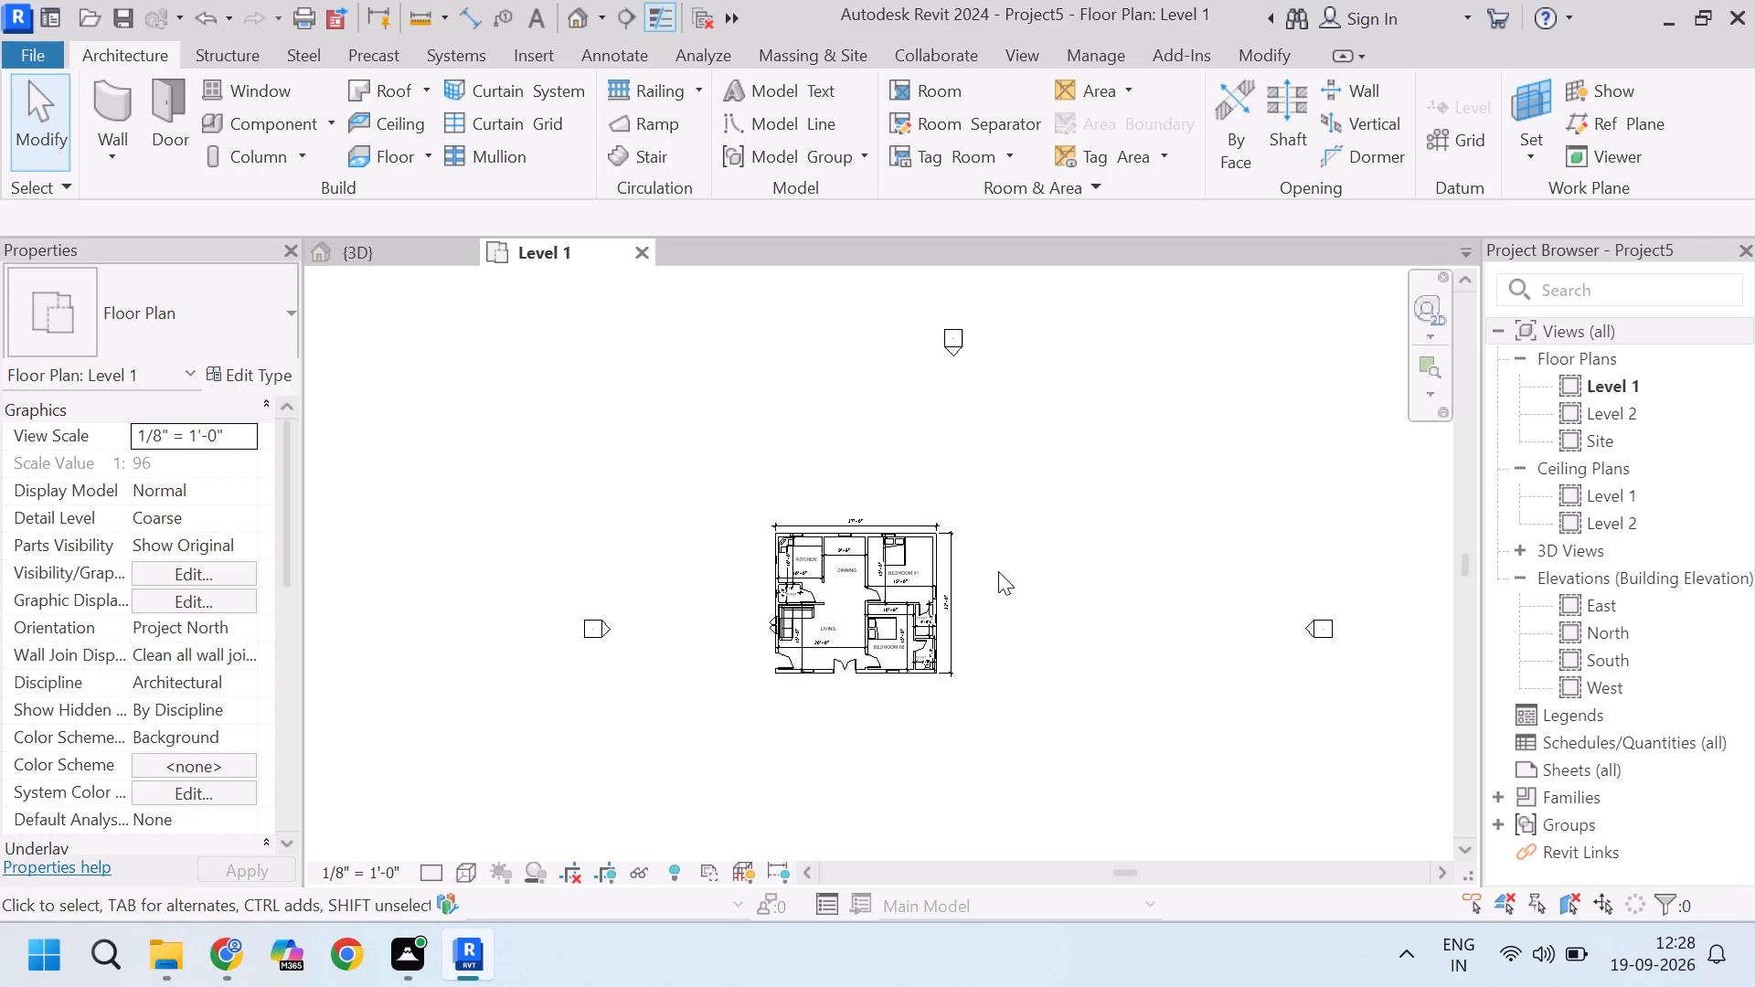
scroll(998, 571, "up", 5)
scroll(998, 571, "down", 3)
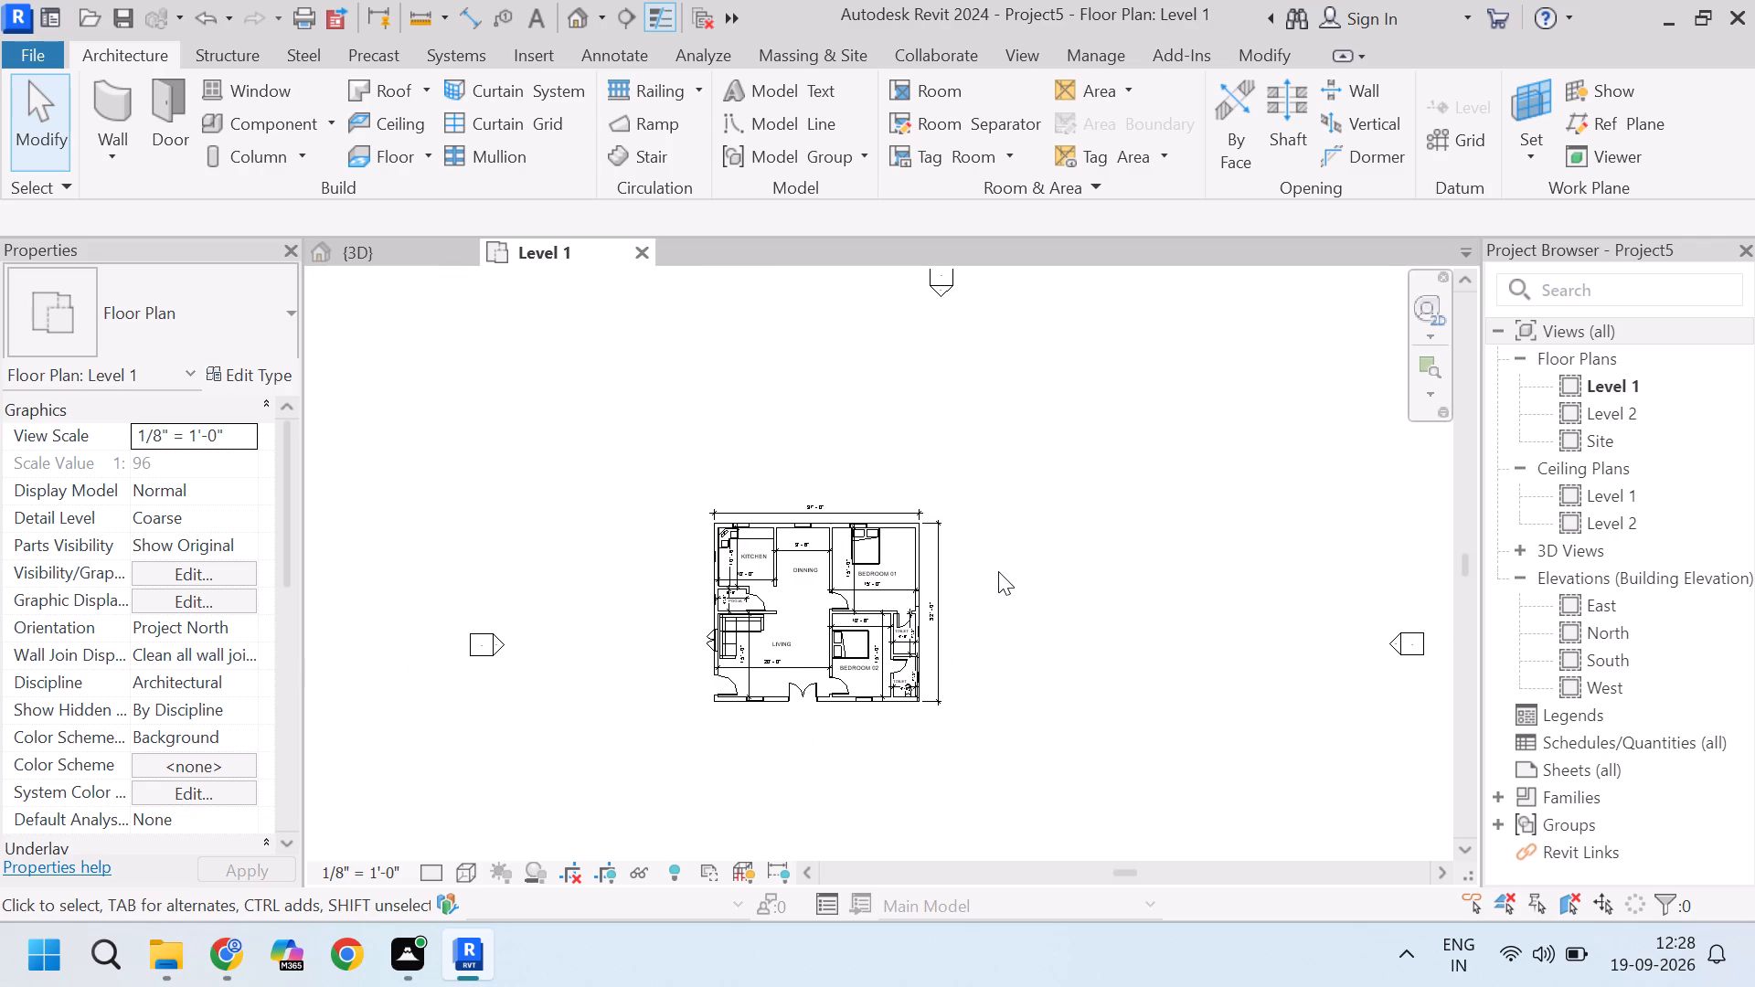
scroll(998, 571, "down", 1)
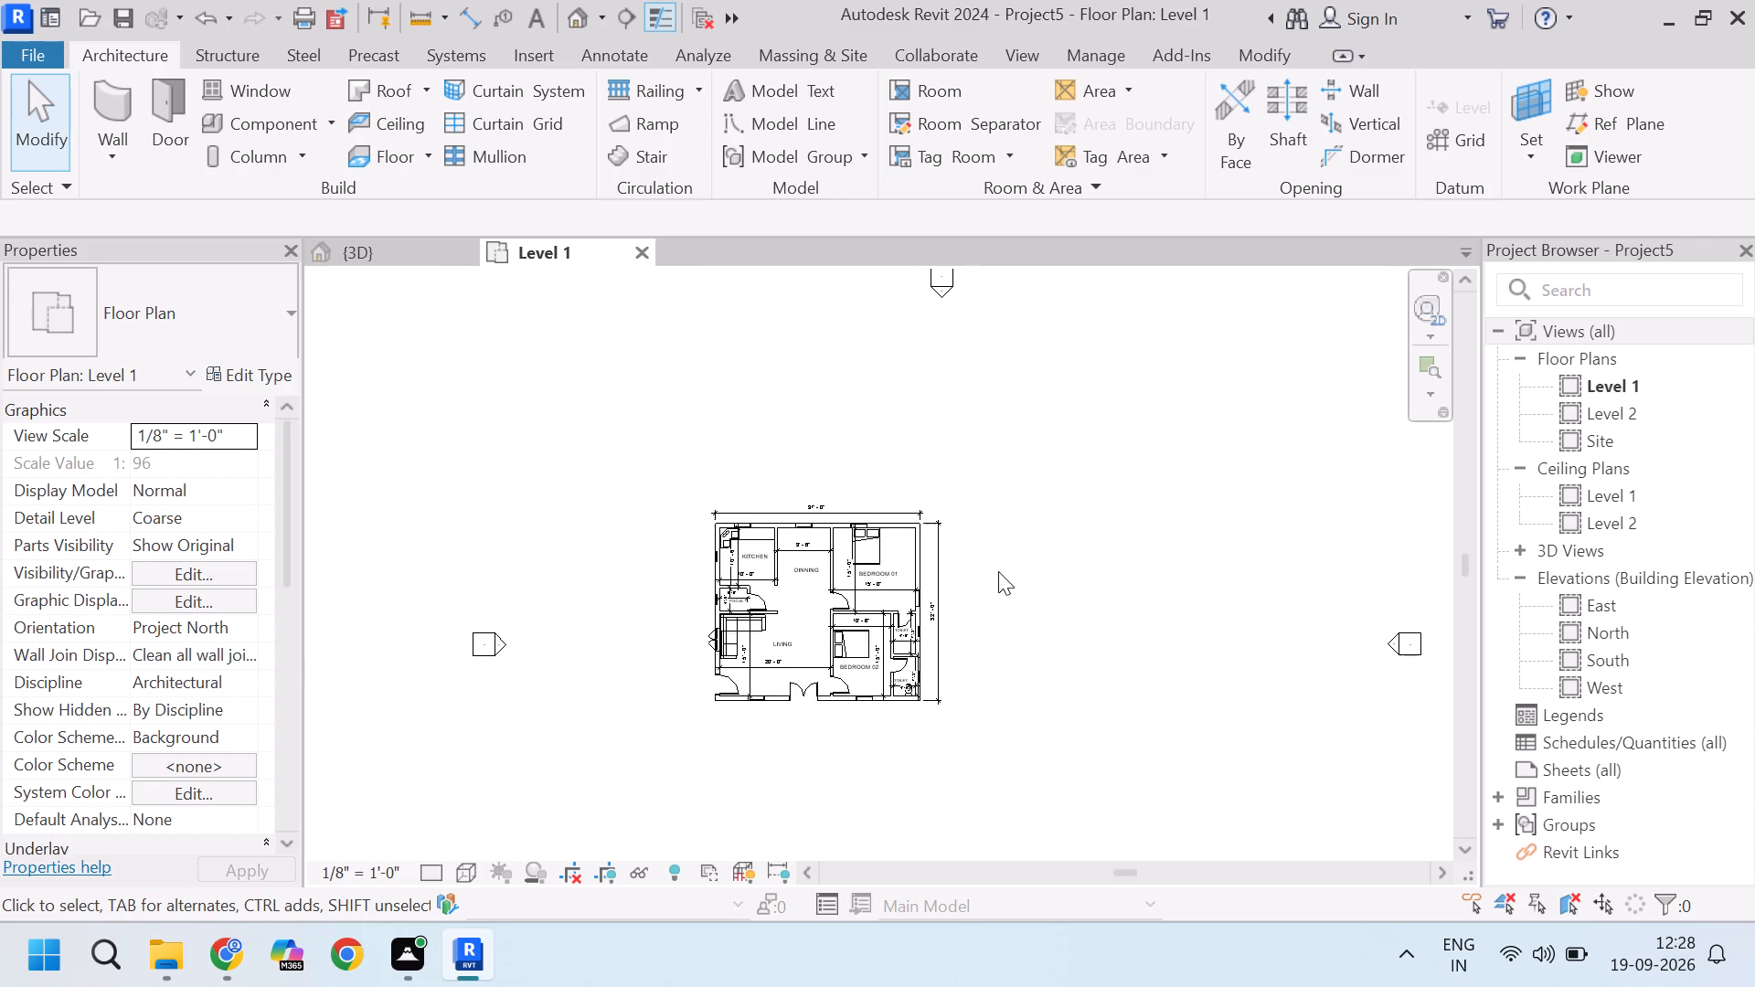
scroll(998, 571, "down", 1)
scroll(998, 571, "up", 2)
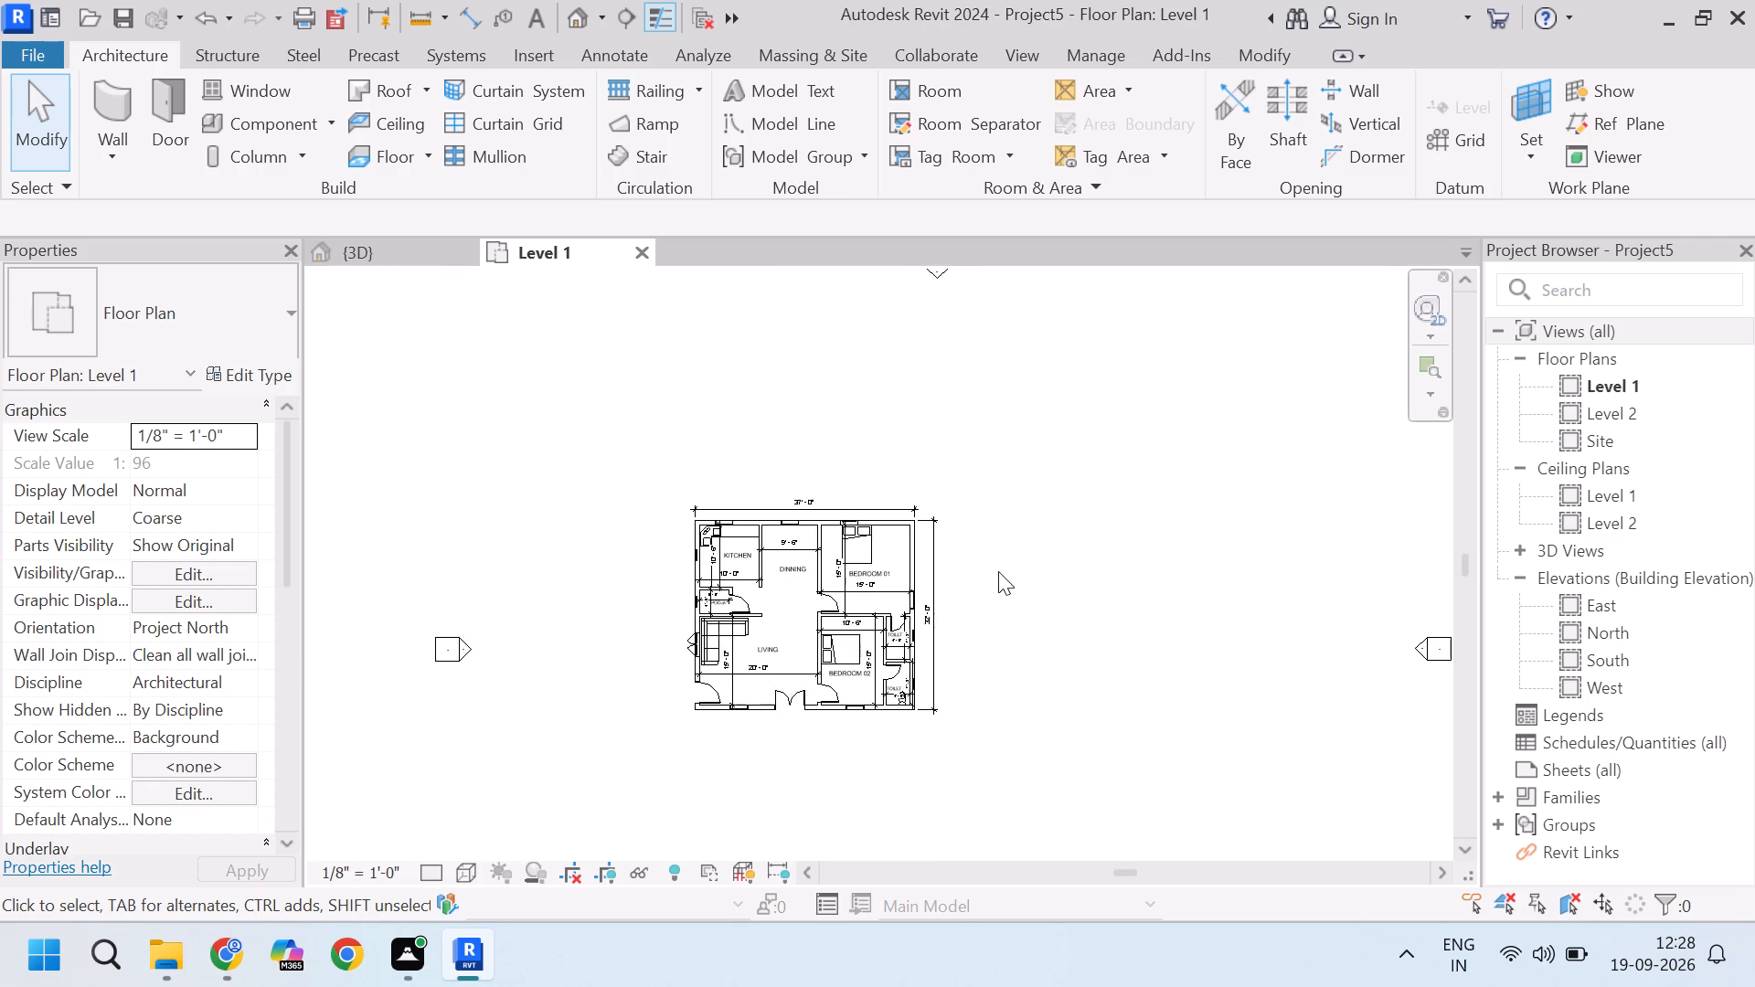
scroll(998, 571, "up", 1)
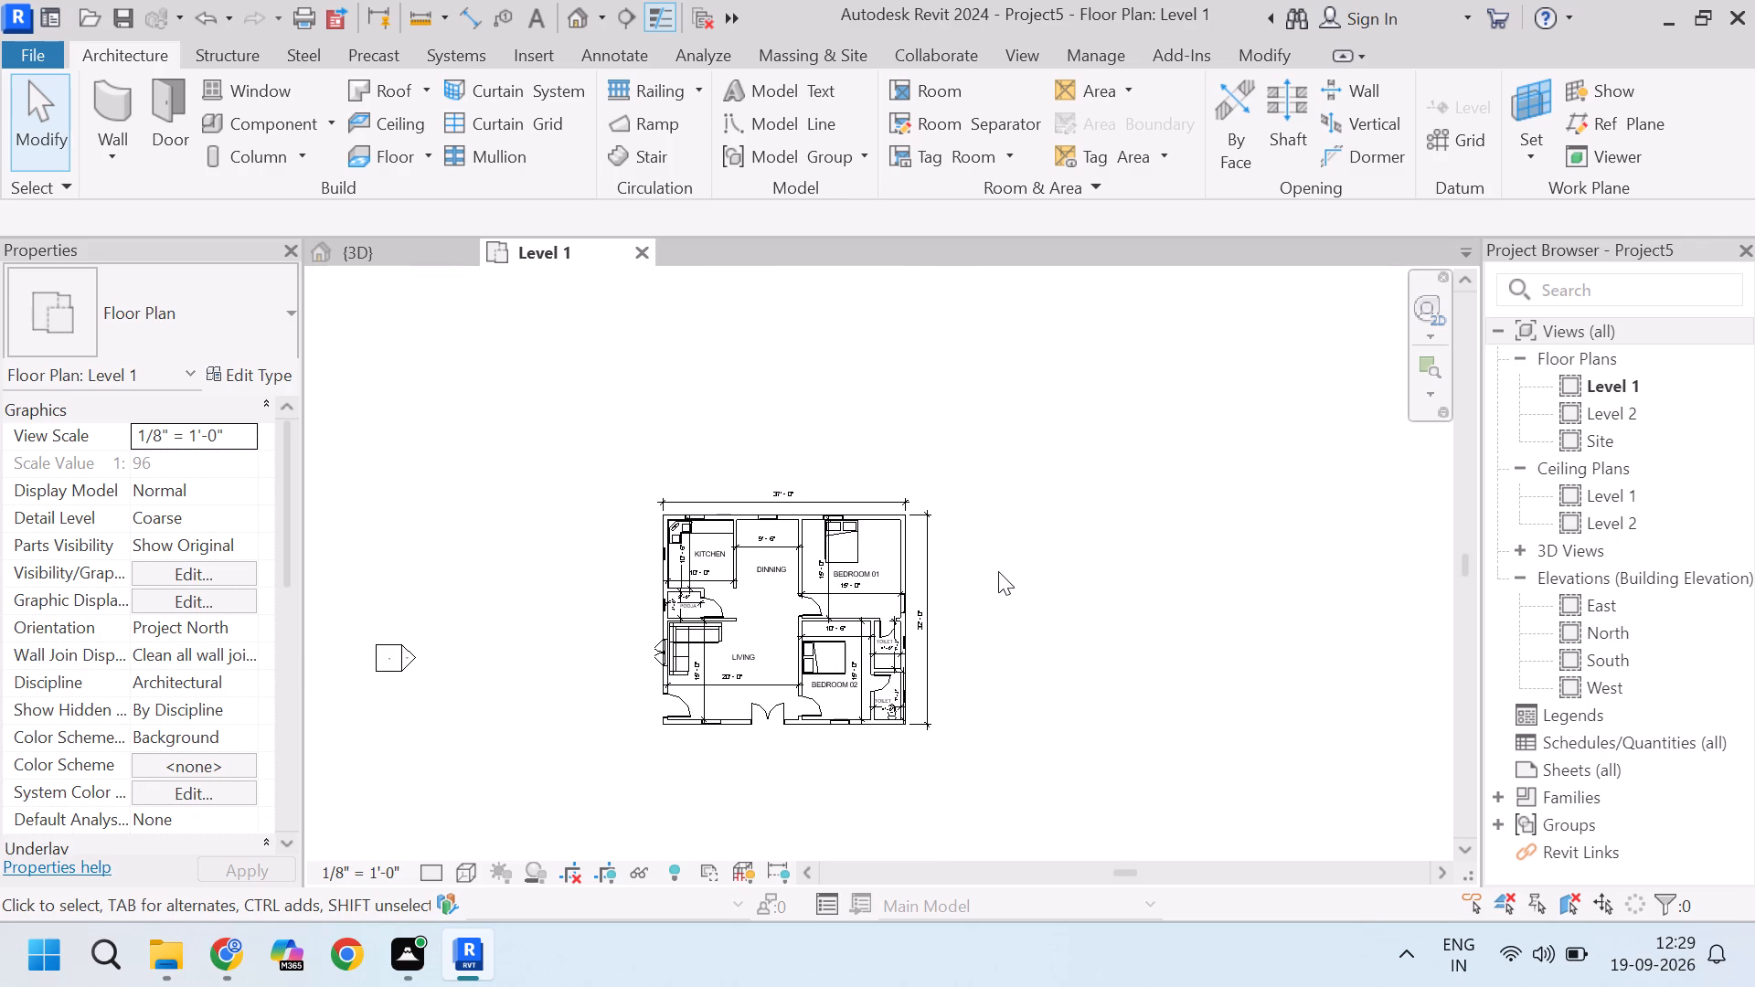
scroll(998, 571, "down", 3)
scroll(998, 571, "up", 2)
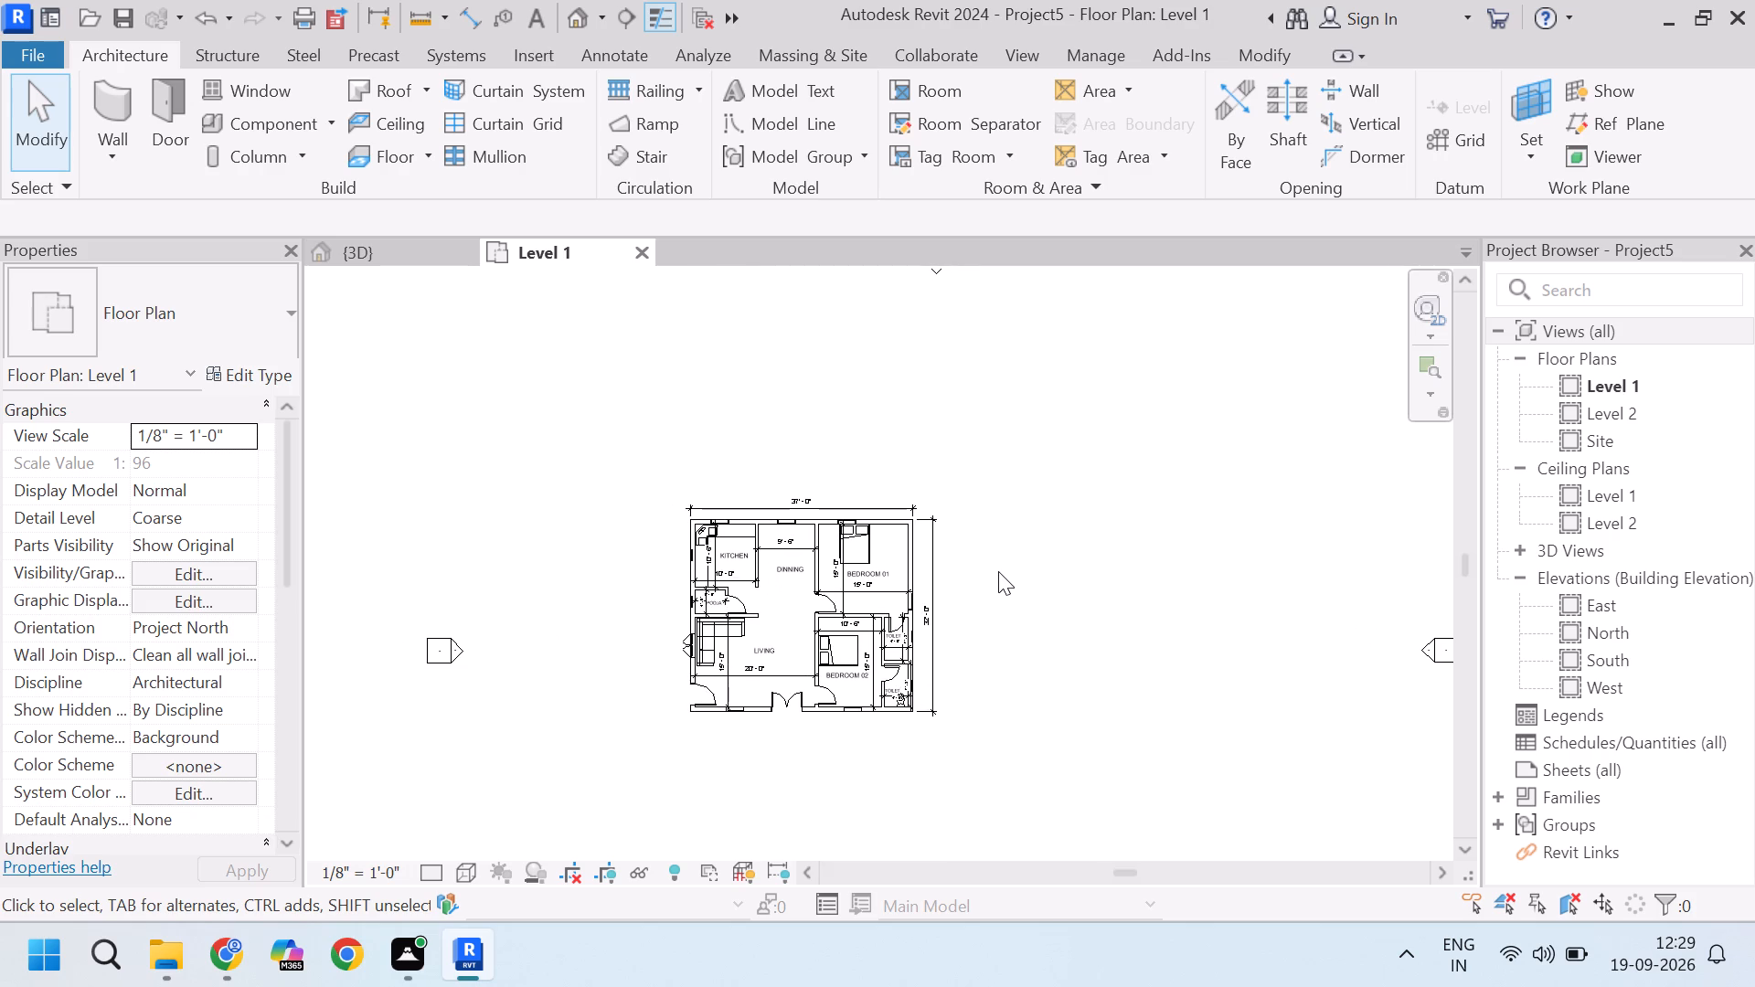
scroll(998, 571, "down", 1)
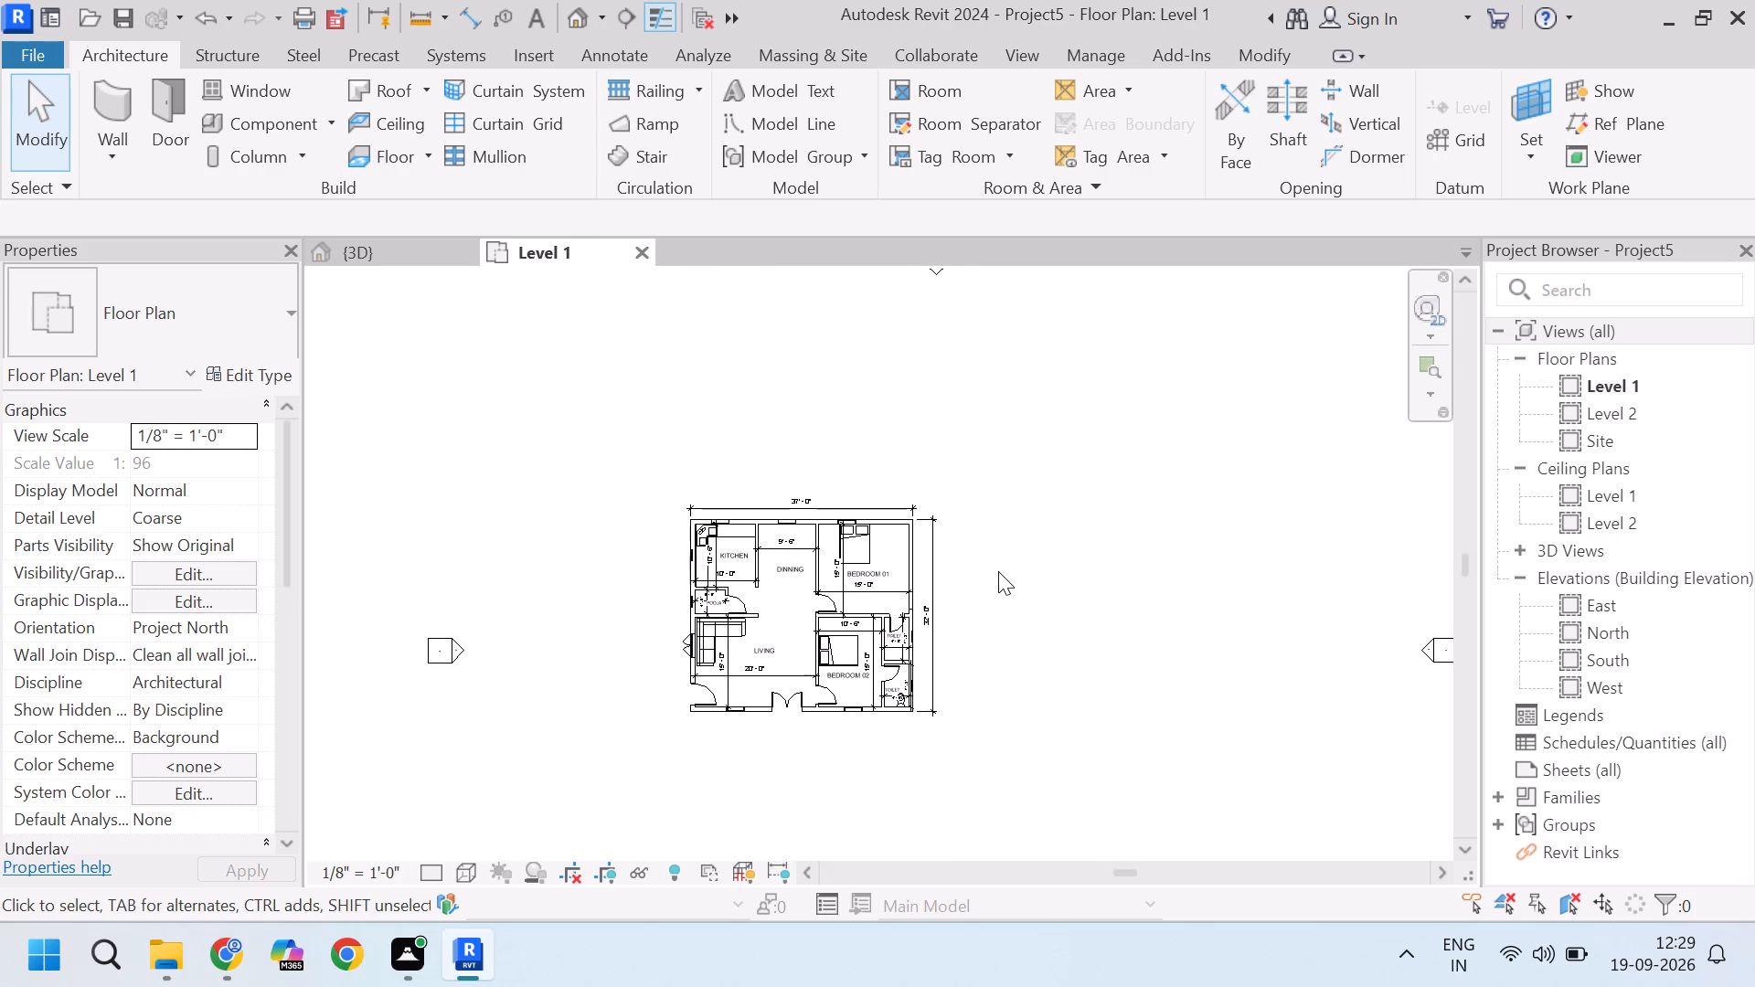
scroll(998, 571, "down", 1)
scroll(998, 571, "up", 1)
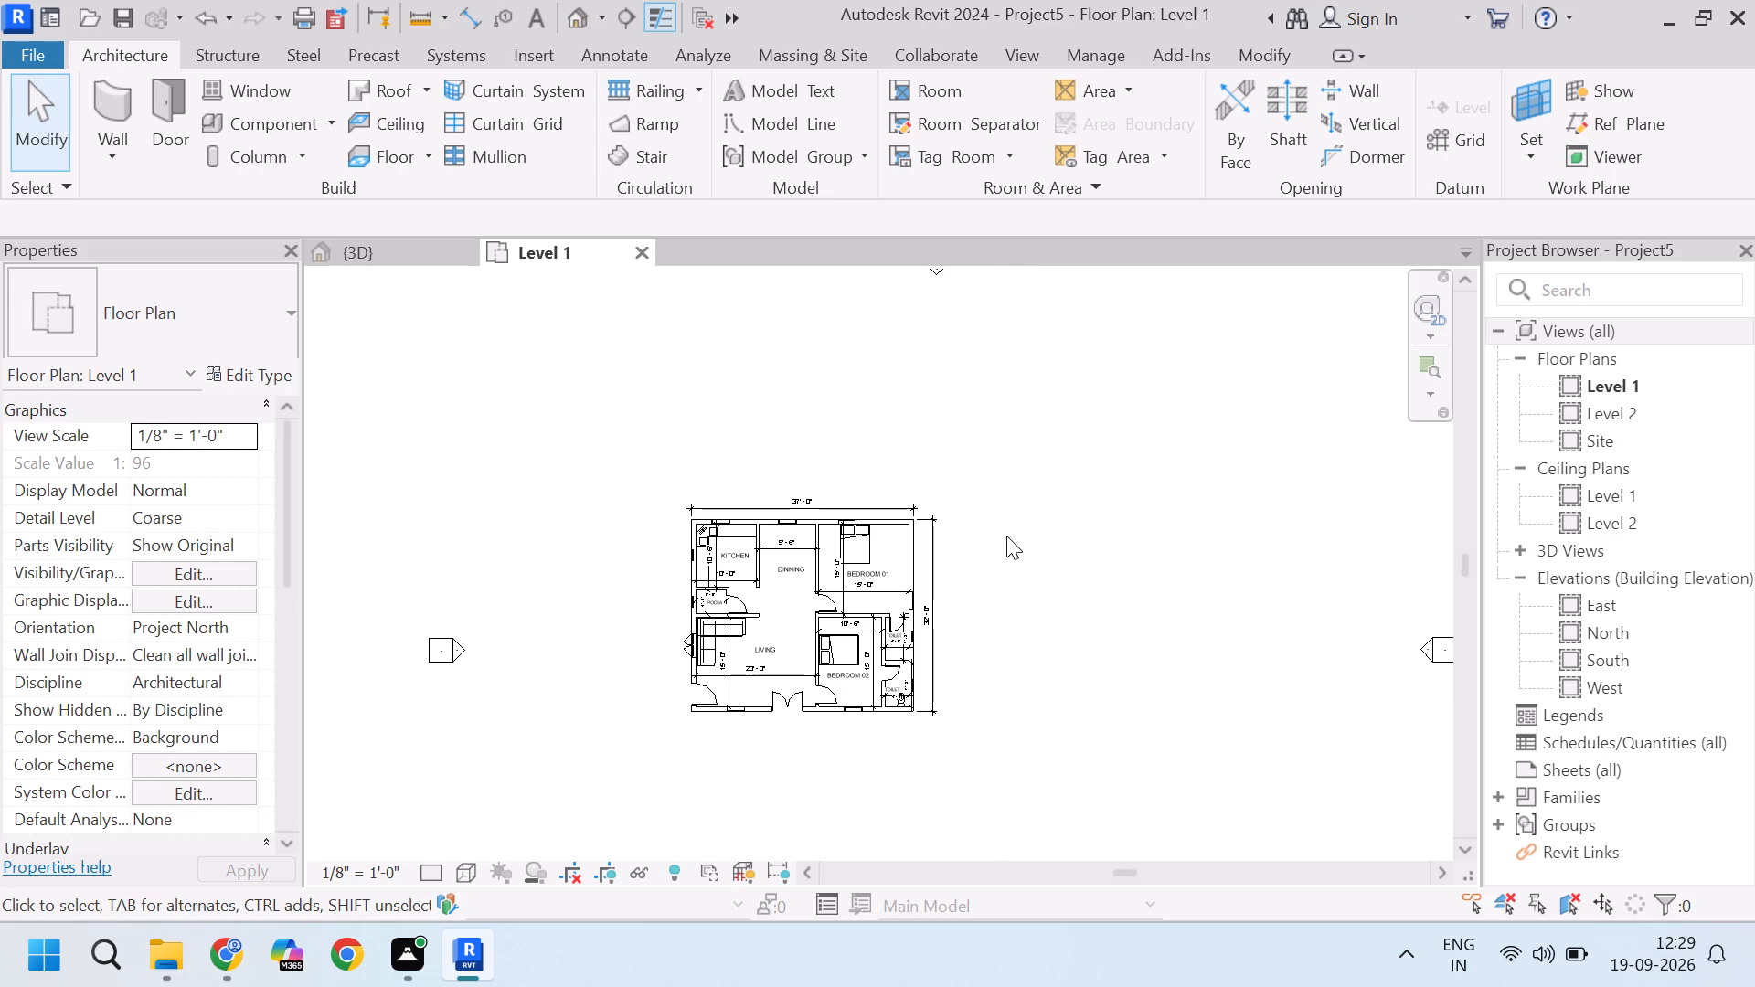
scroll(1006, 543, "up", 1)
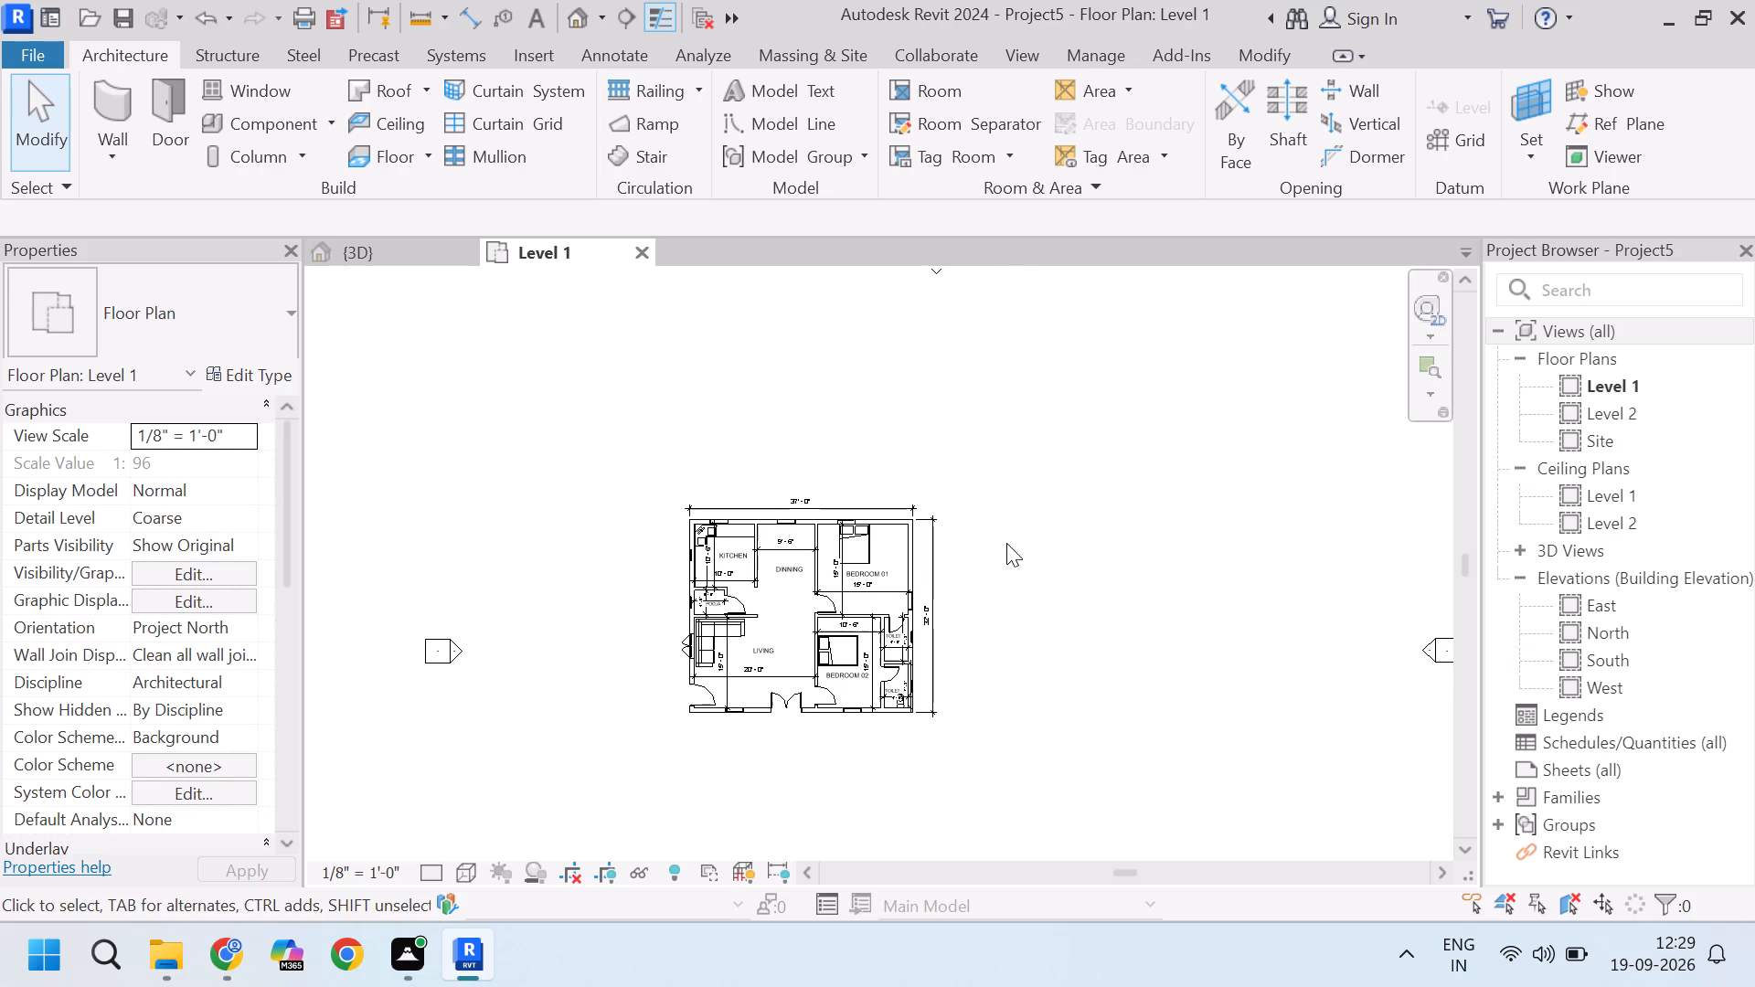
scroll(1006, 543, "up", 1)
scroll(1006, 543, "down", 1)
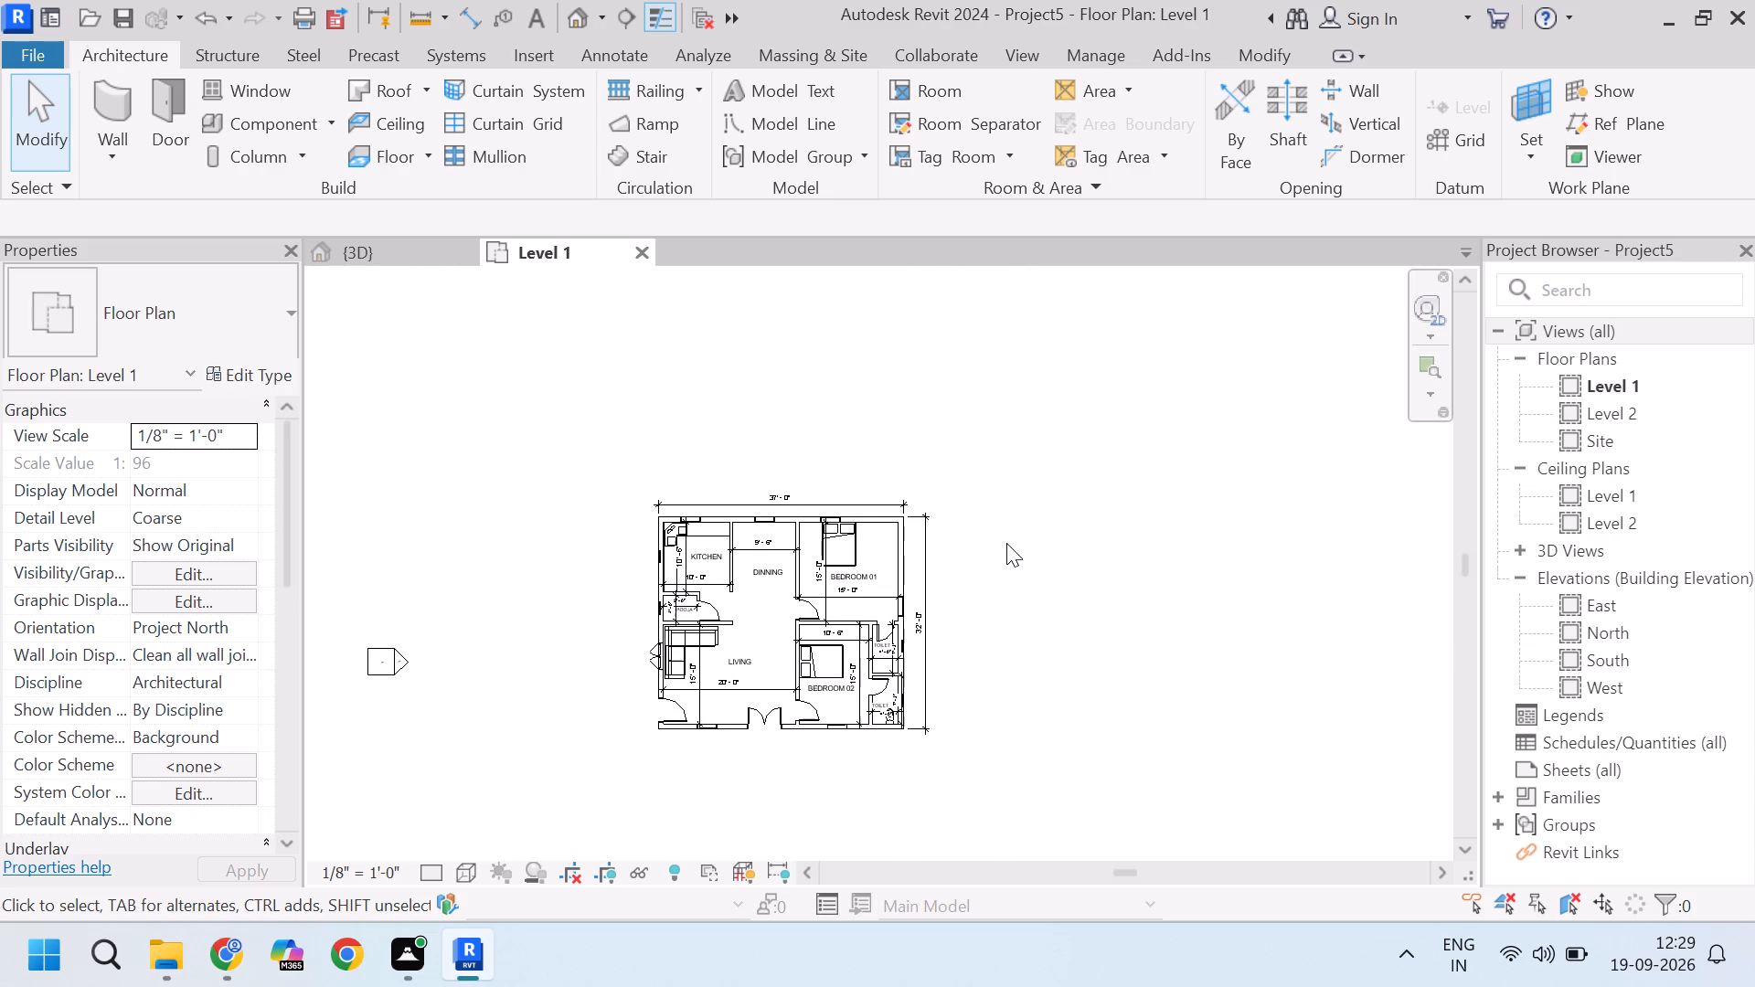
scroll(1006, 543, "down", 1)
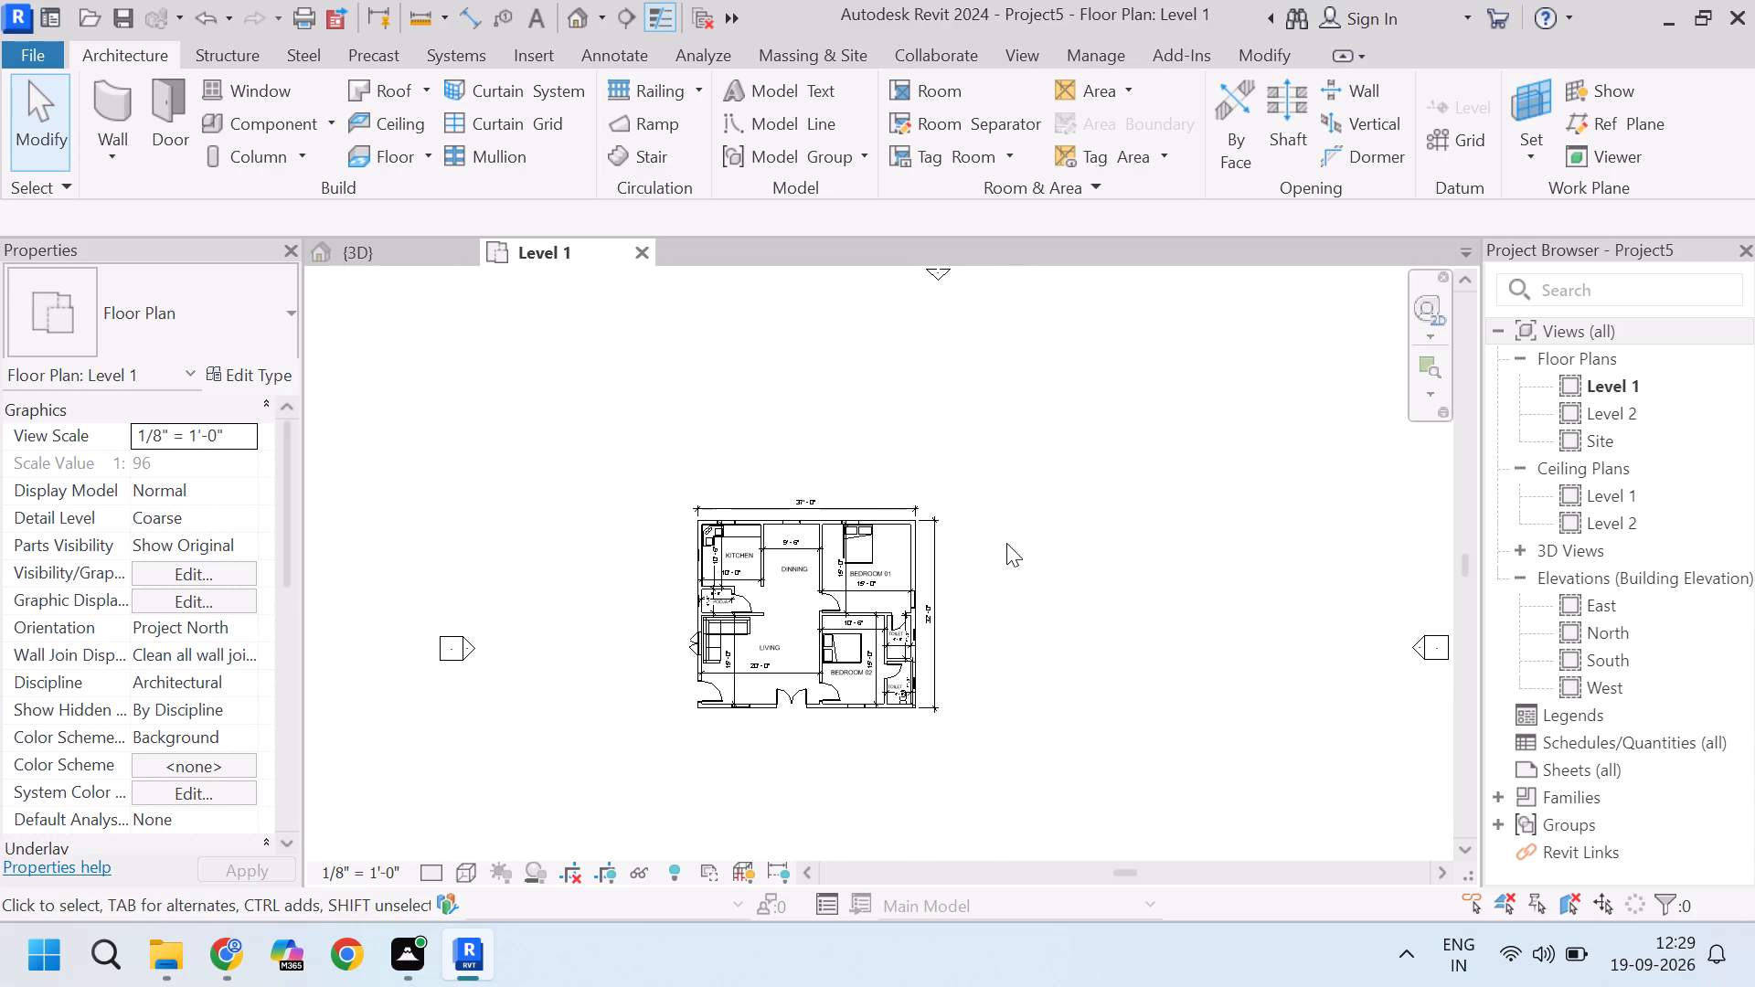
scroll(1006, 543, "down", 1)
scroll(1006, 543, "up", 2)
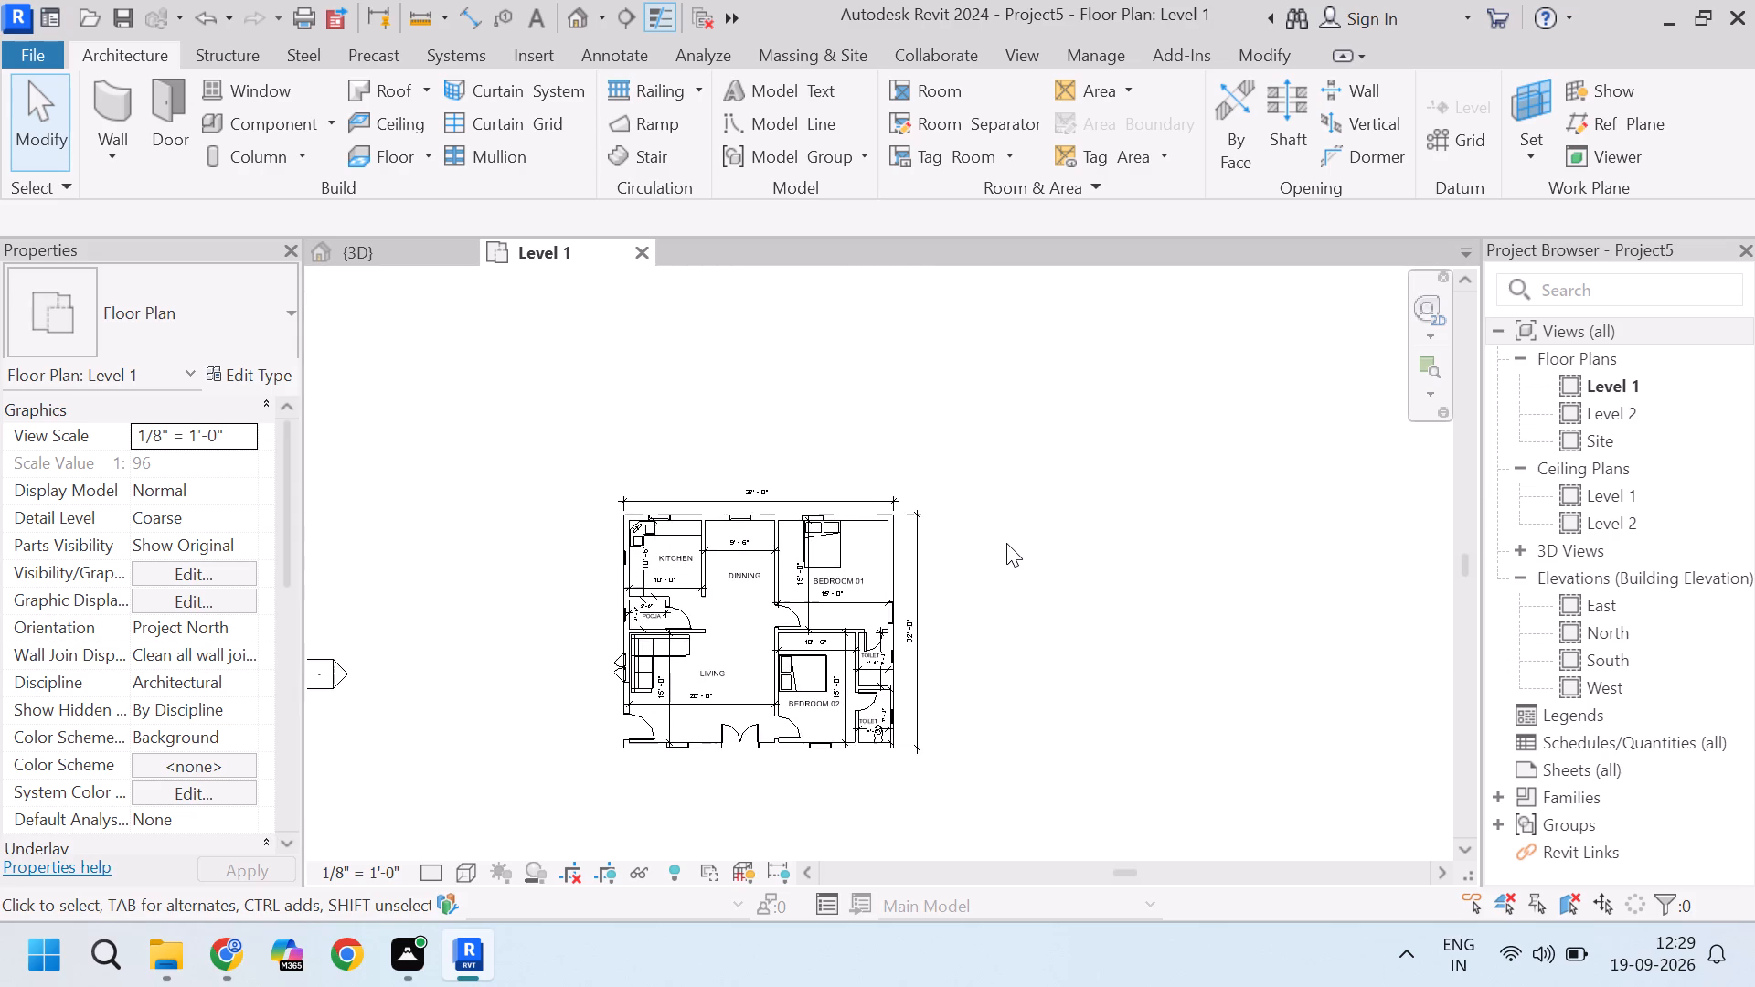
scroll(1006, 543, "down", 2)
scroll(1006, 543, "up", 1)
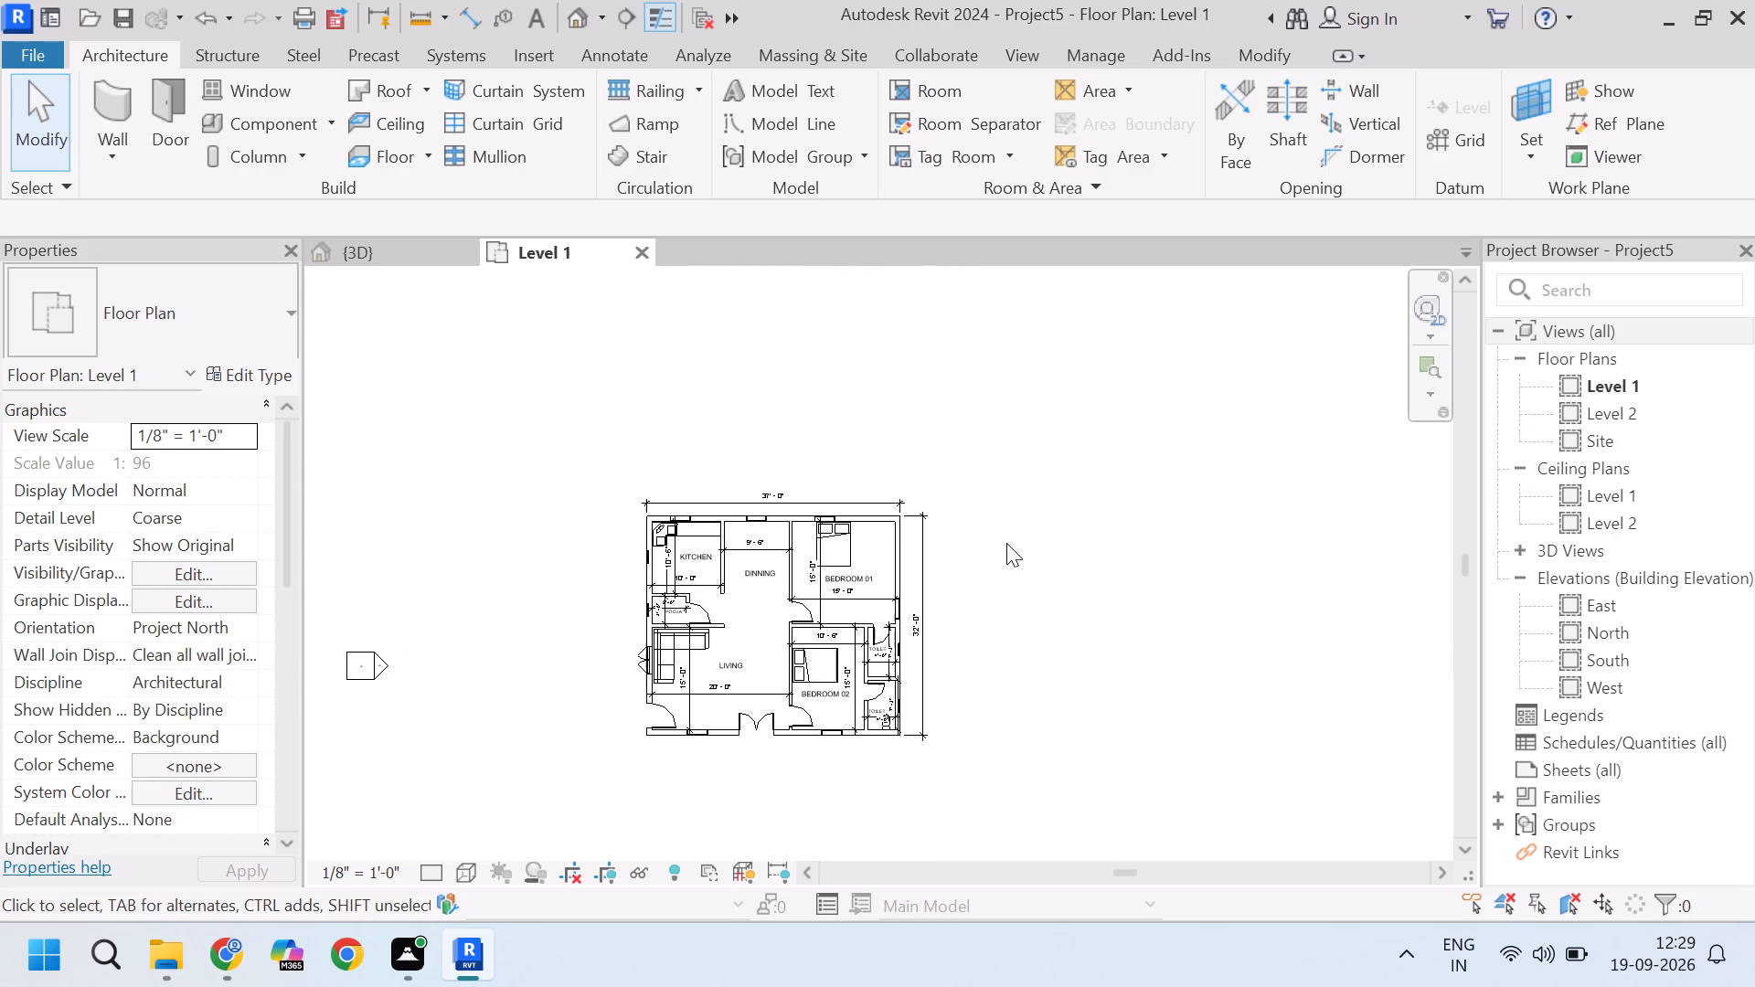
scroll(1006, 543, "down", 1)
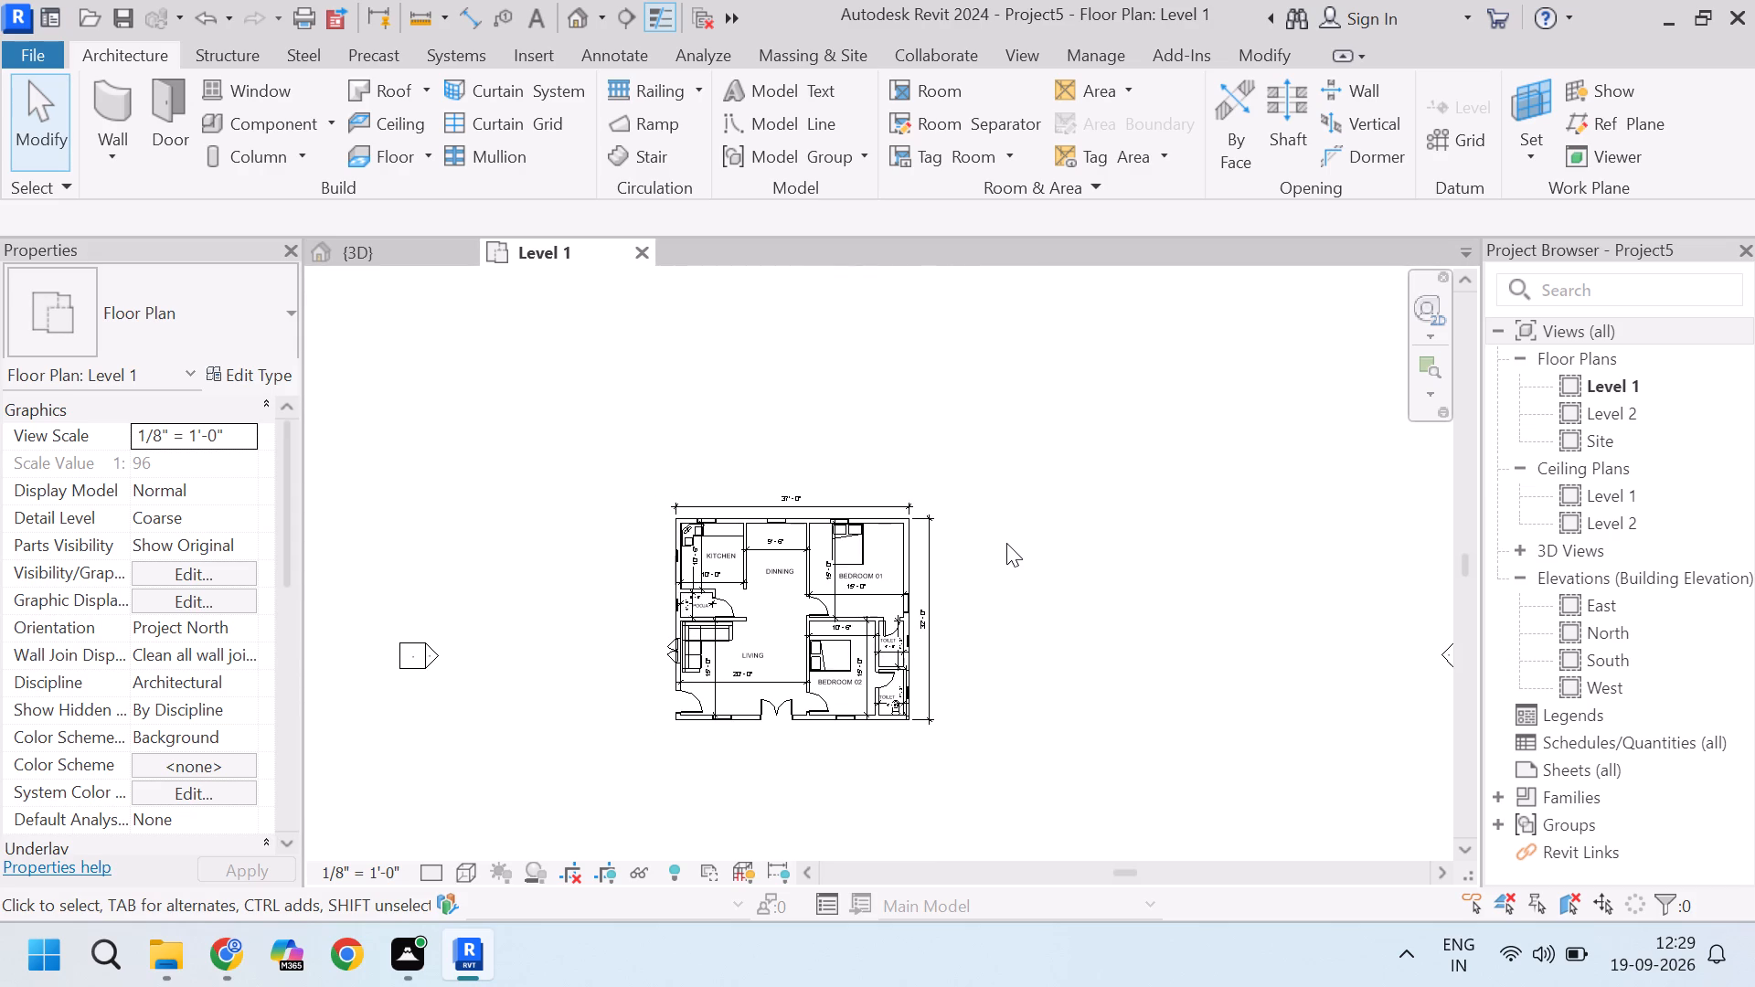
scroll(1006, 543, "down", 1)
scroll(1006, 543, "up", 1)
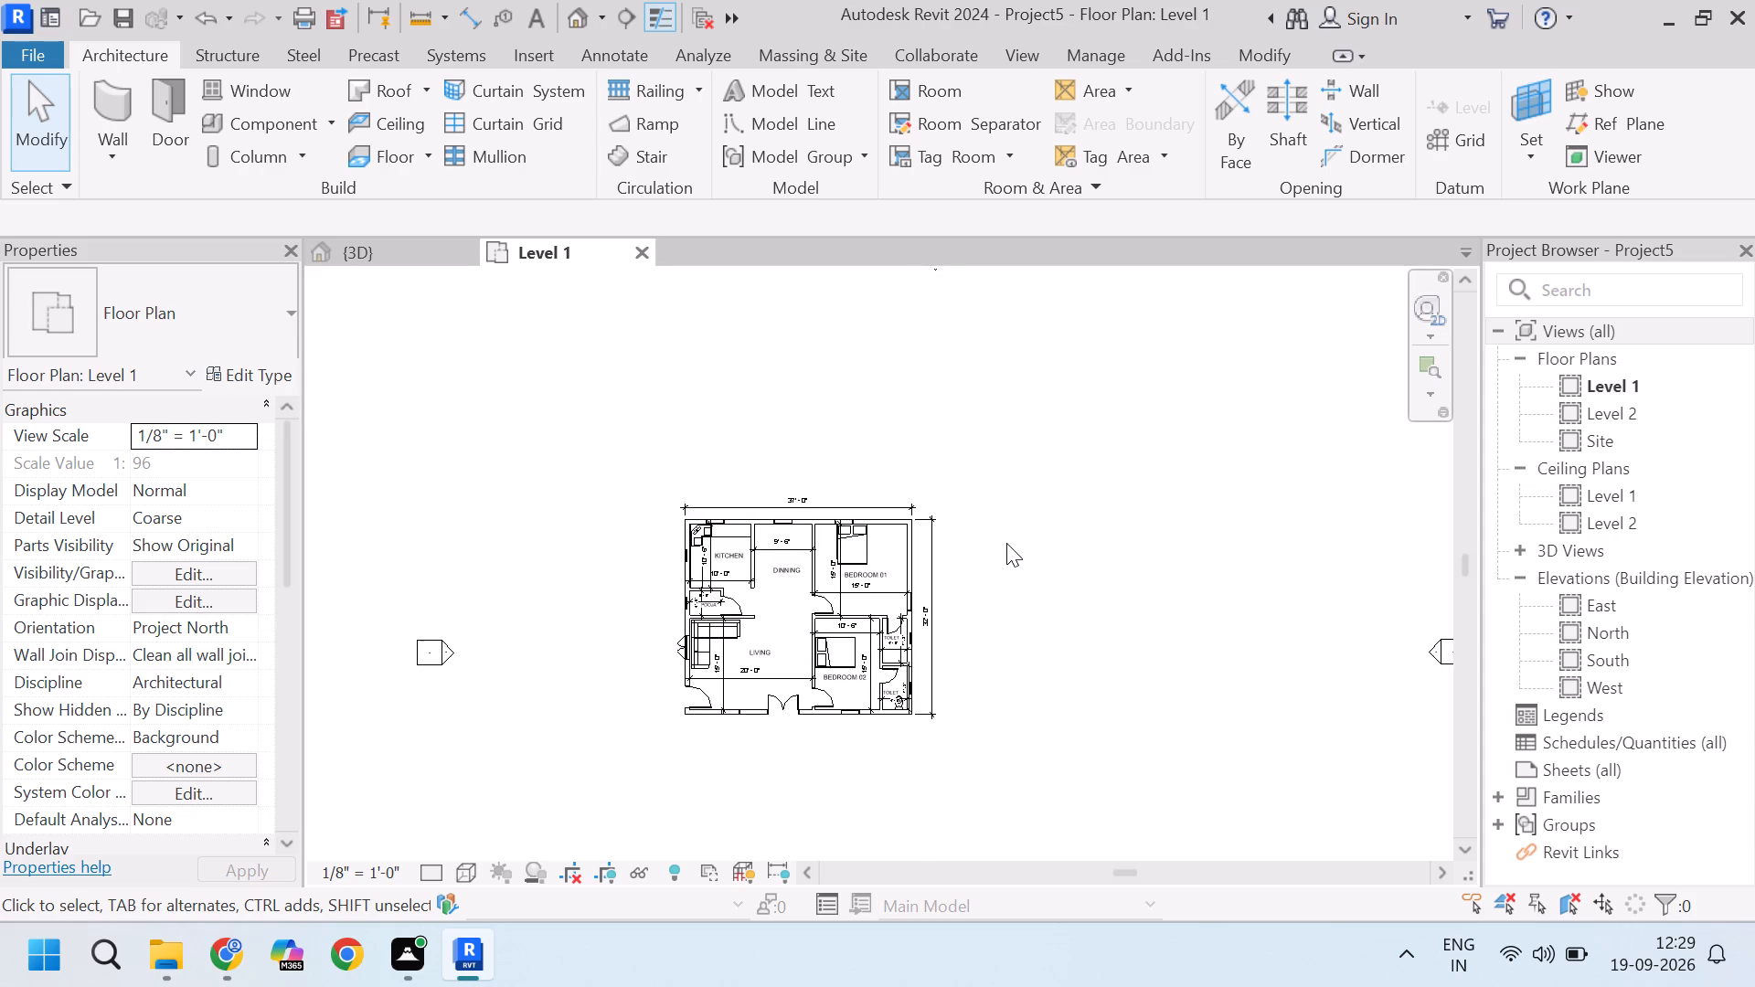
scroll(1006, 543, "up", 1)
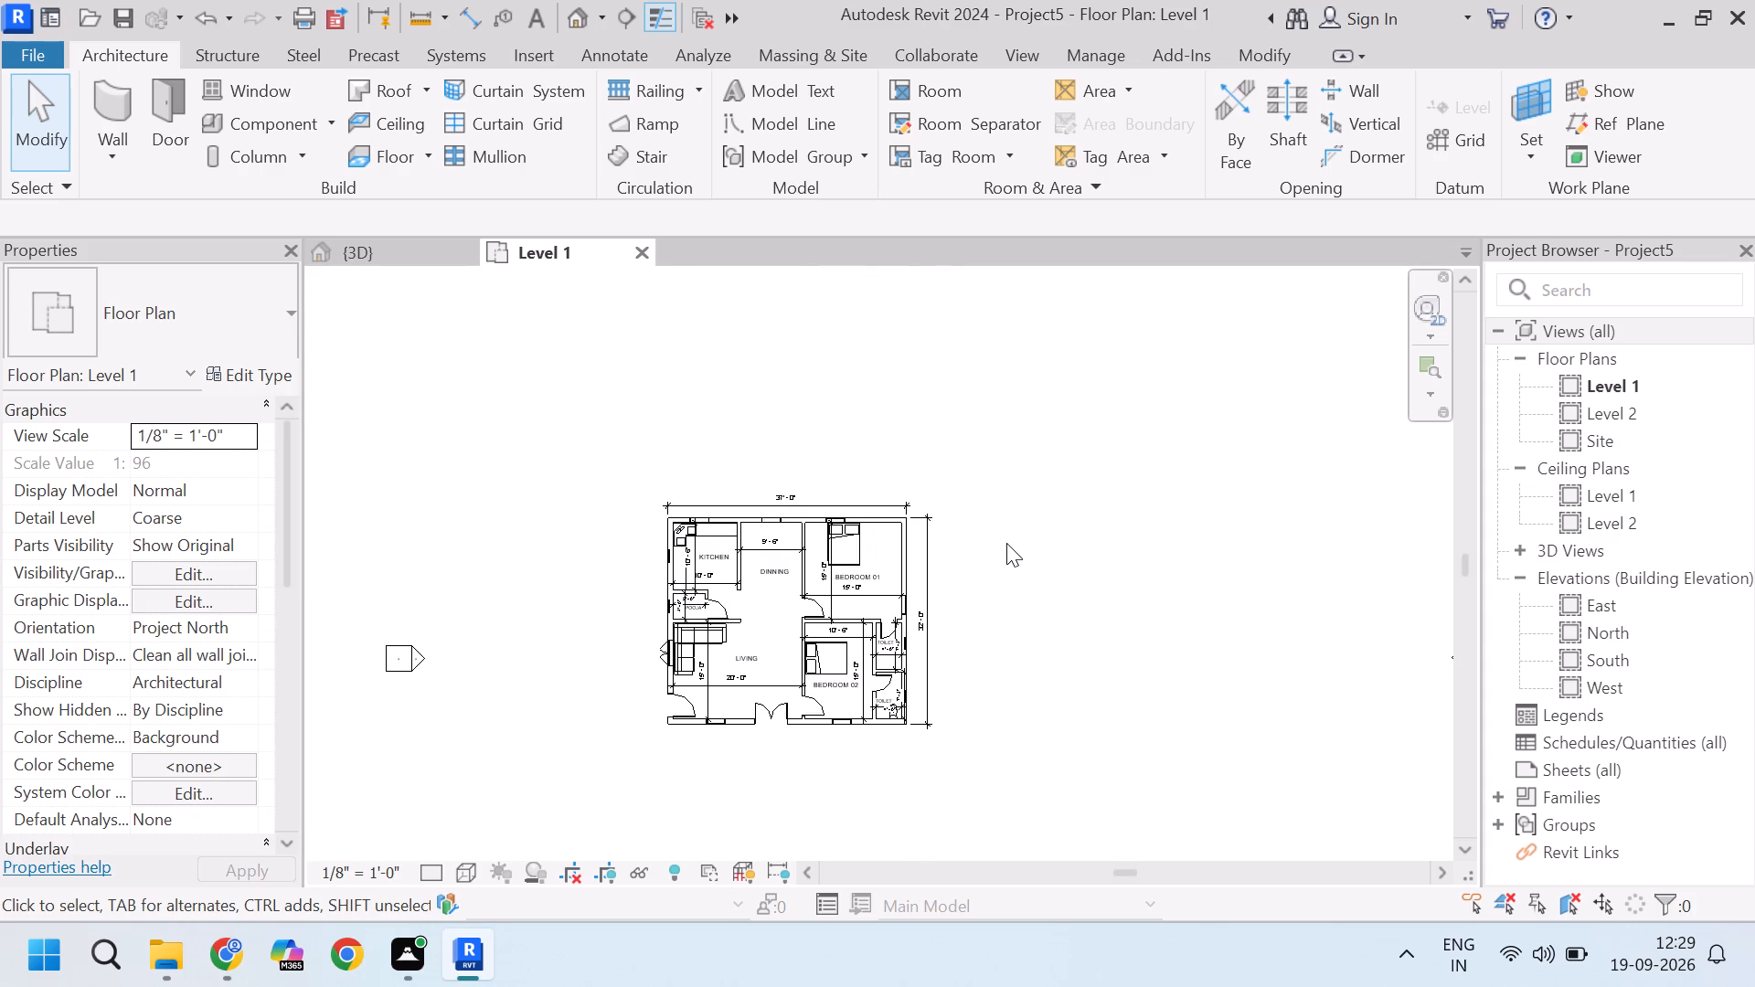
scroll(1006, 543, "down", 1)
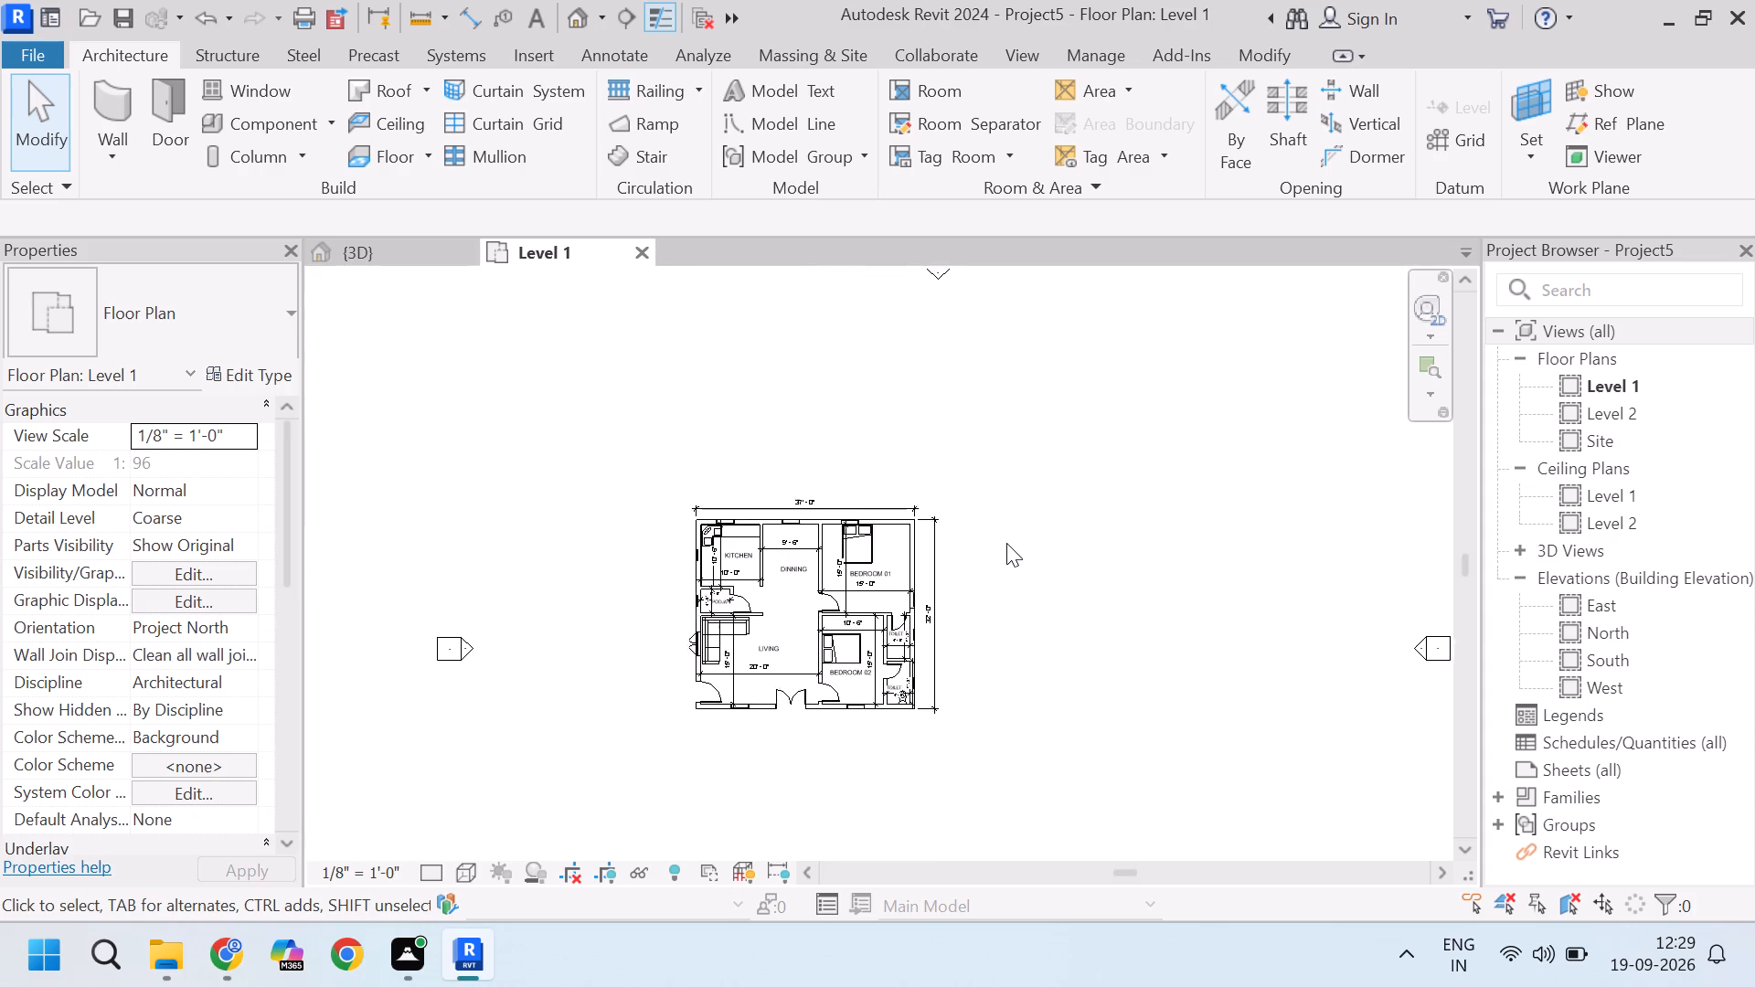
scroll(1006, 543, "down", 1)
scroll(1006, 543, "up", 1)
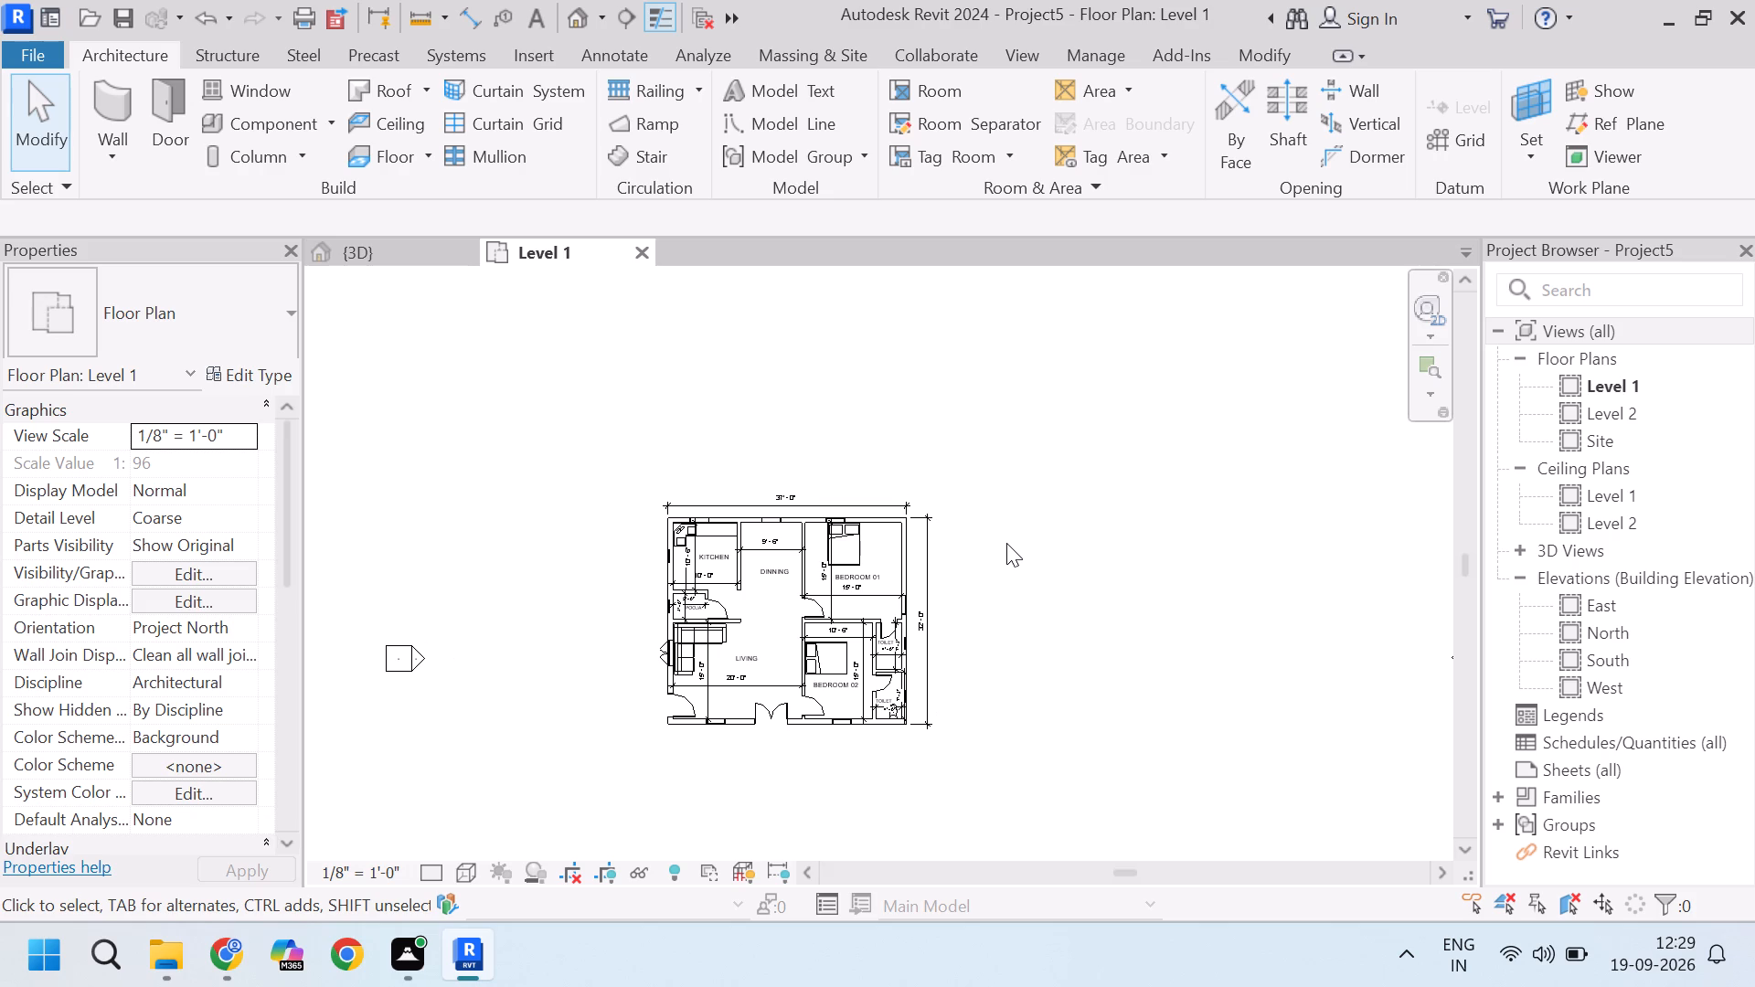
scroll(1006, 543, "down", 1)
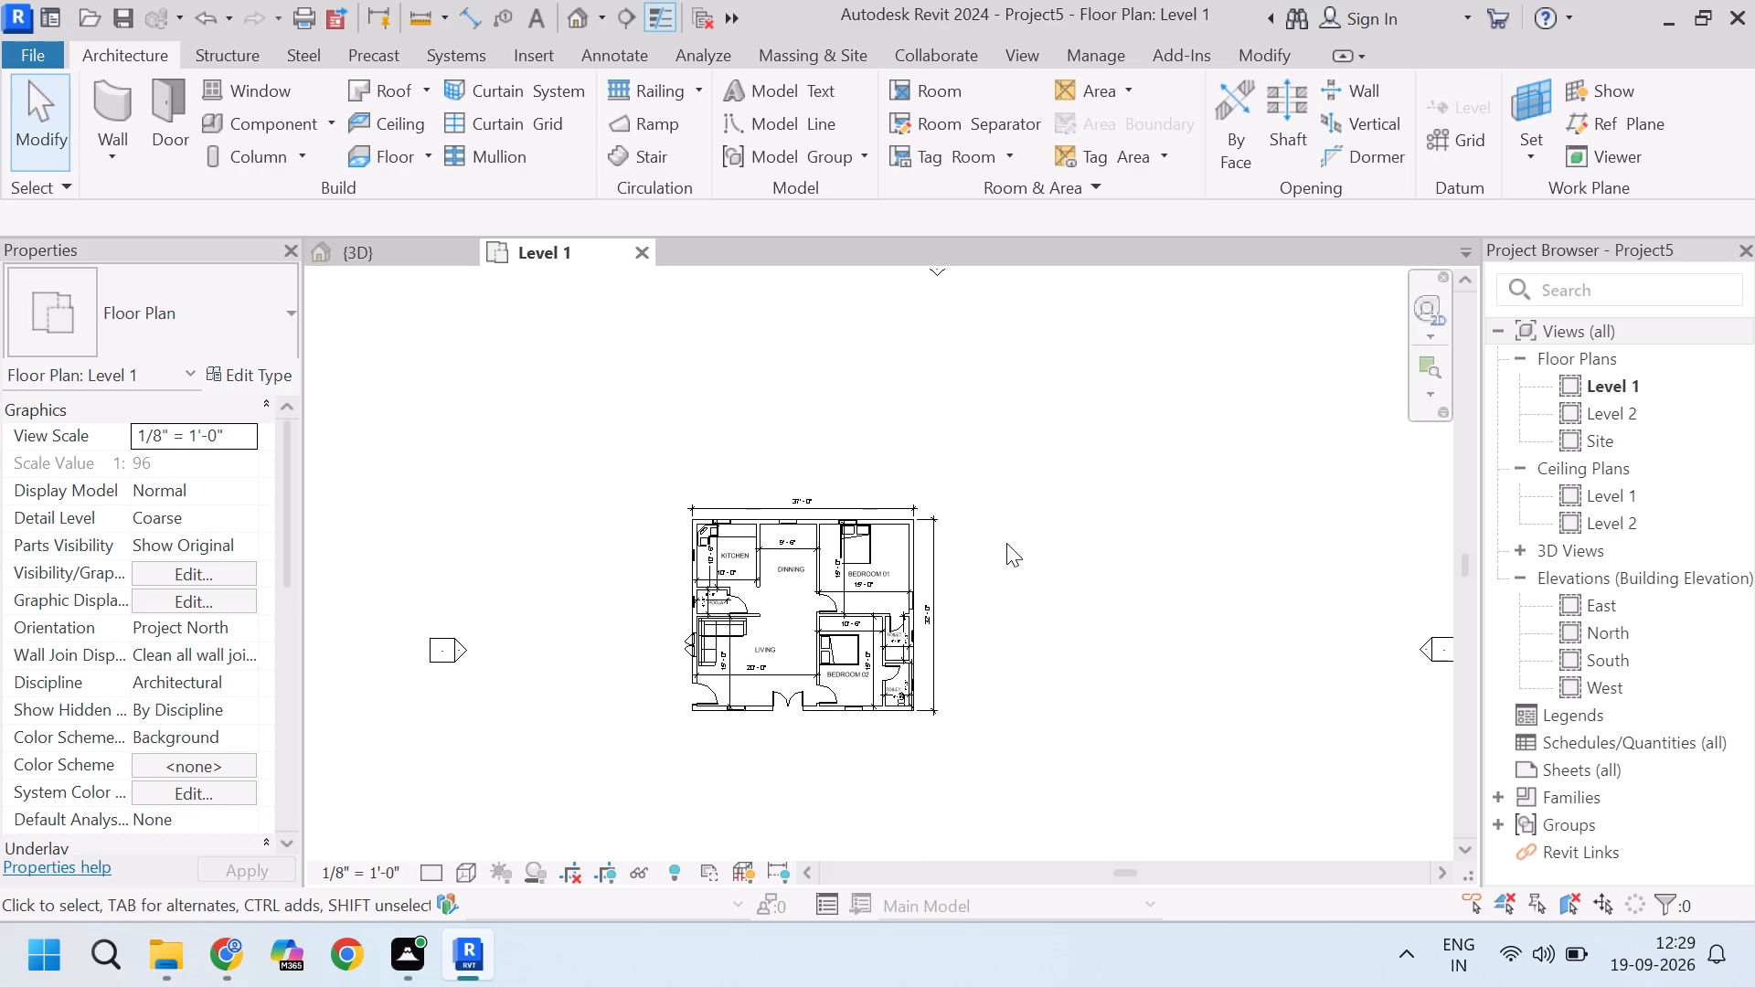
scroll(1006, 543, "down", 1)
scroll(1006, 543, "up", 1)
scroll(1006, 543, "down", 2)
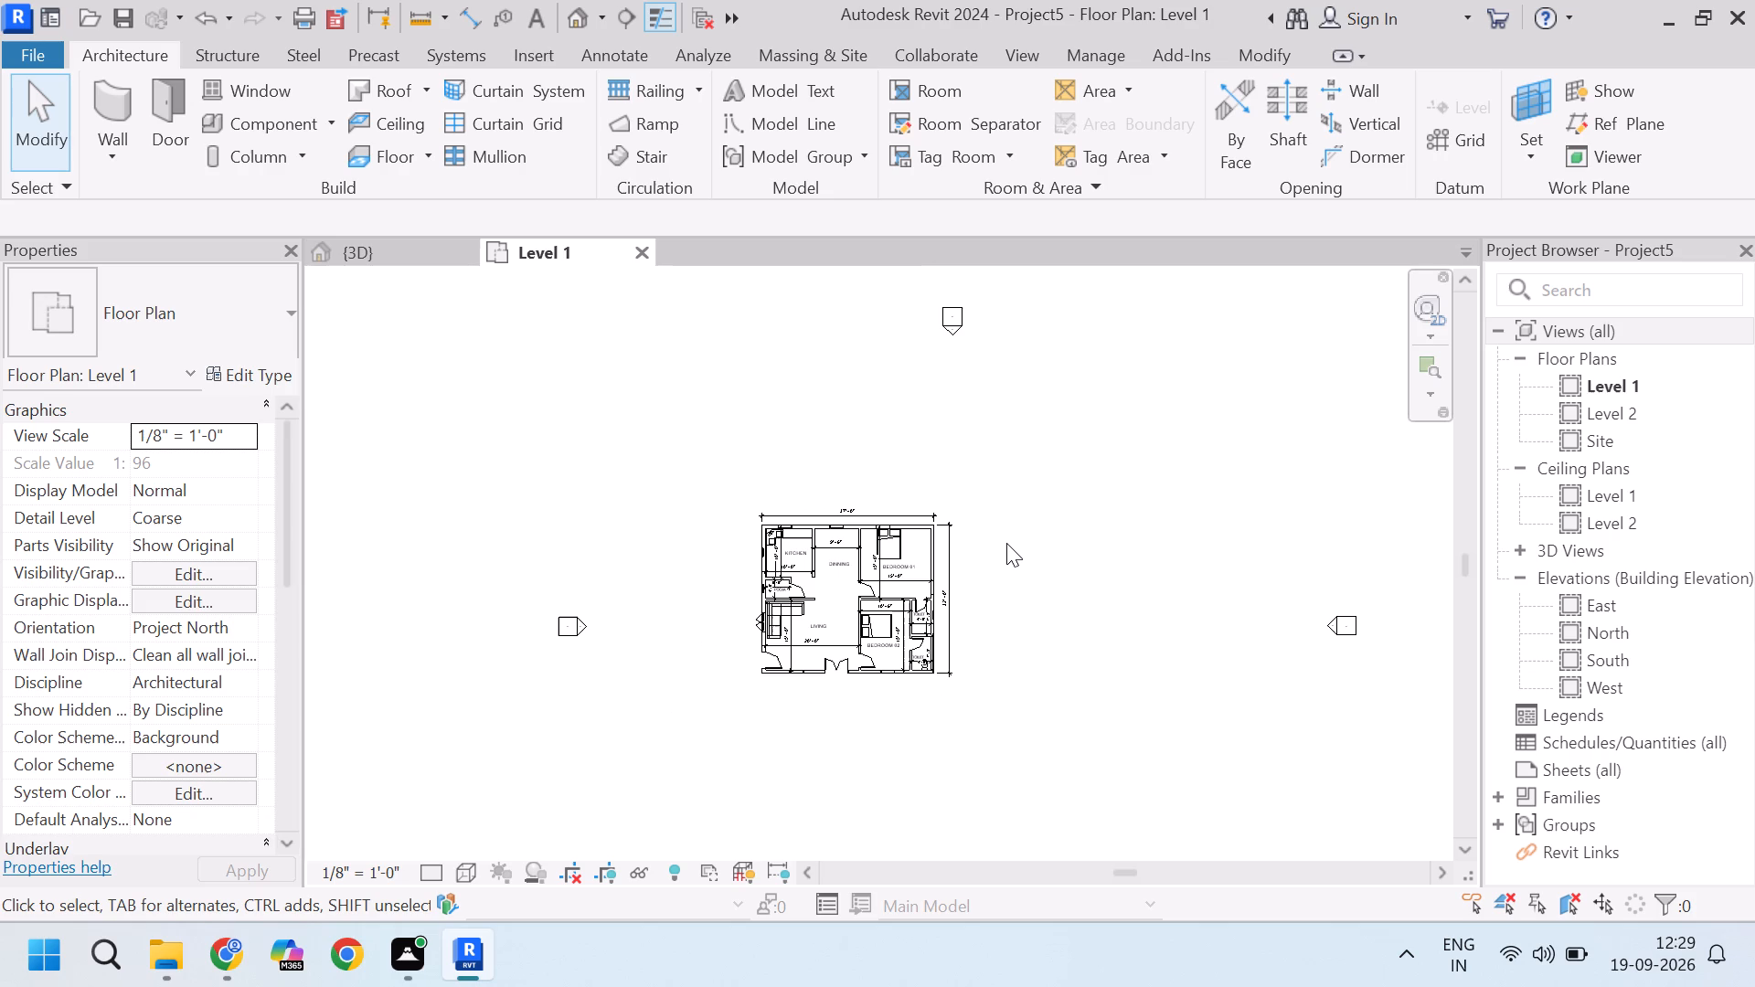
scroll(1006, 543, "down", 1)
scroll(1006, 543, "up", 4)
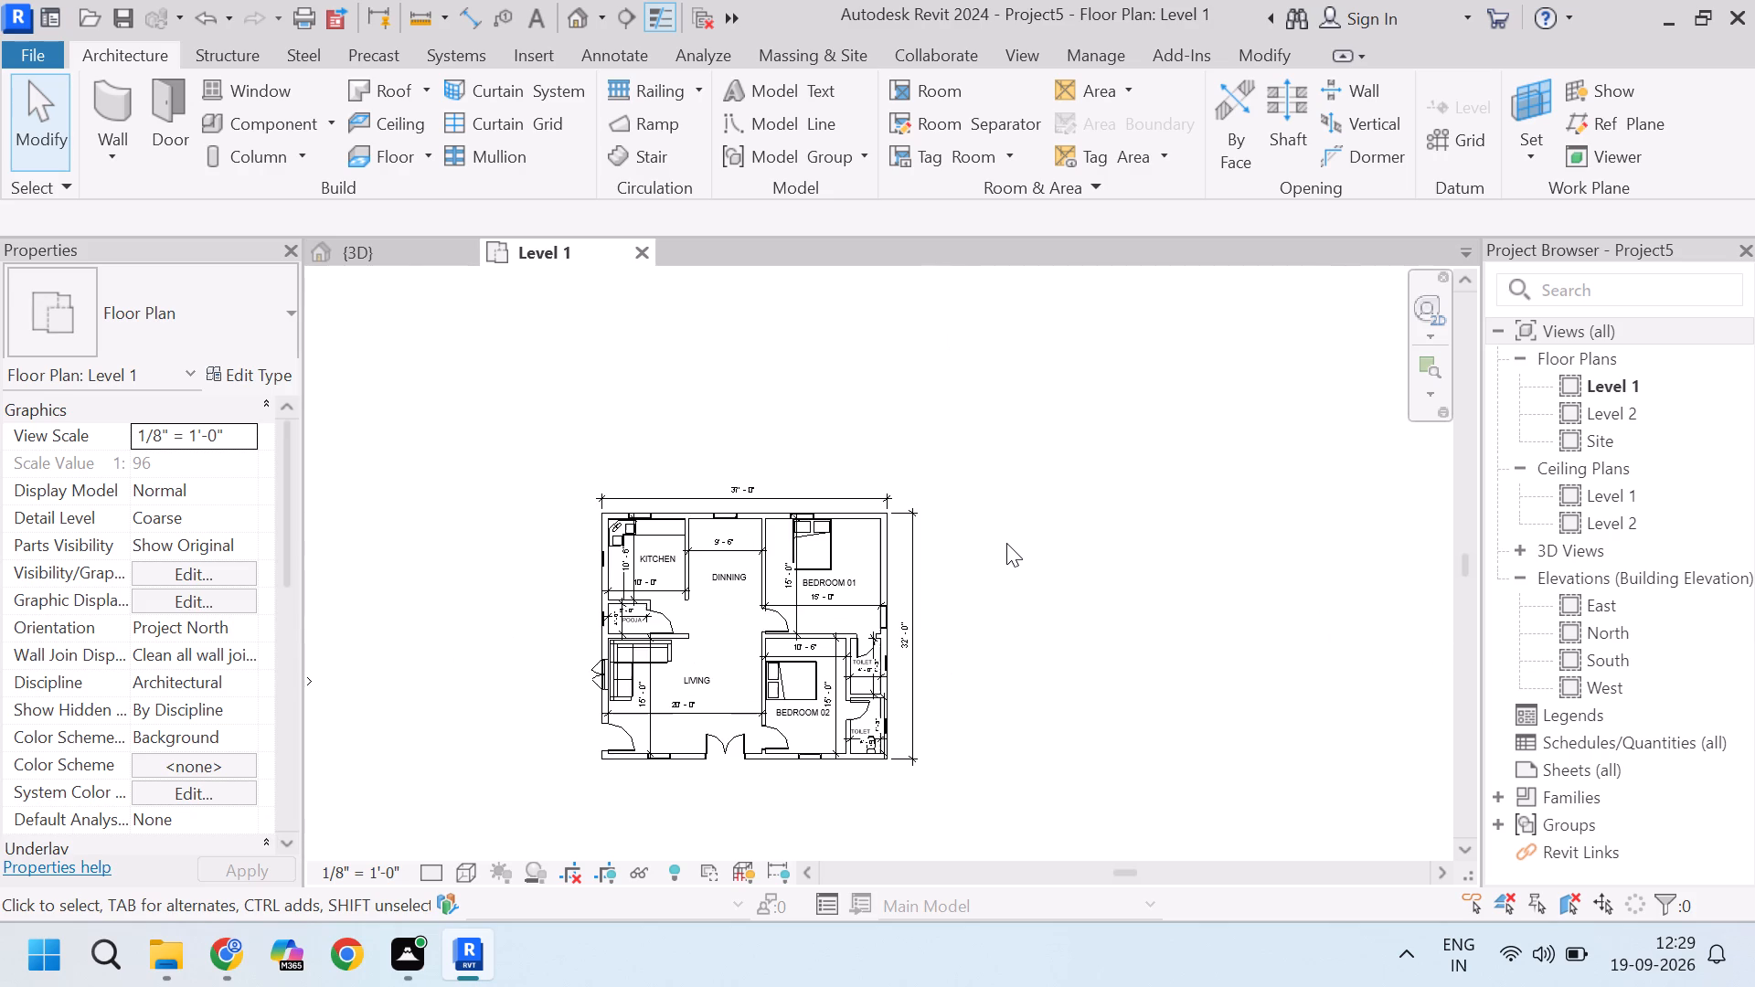
Examine the living room and its doors on the Level 1 plan, then the house's doors, windows and walls in 3D.
scroll(1006, 543, "up", 1)
scroll(707, 773, "up", 4)
scroll(545, 733, "up", 2)
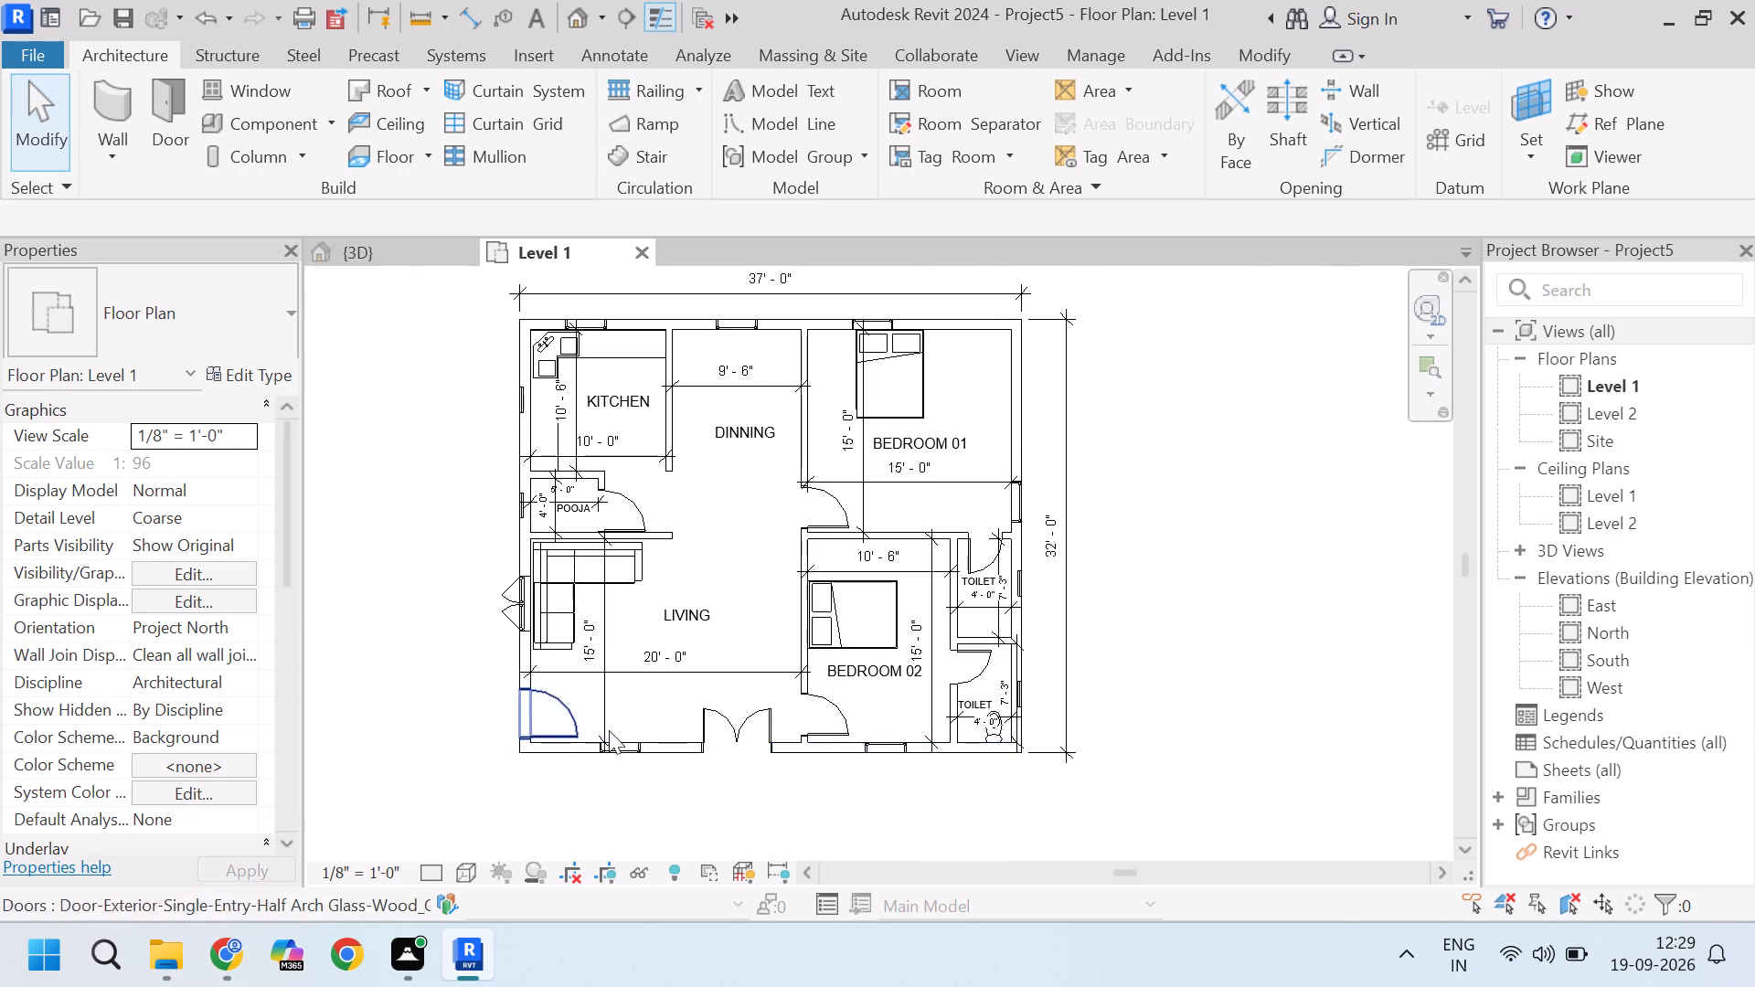
scroll(609, 730, "up", 6)
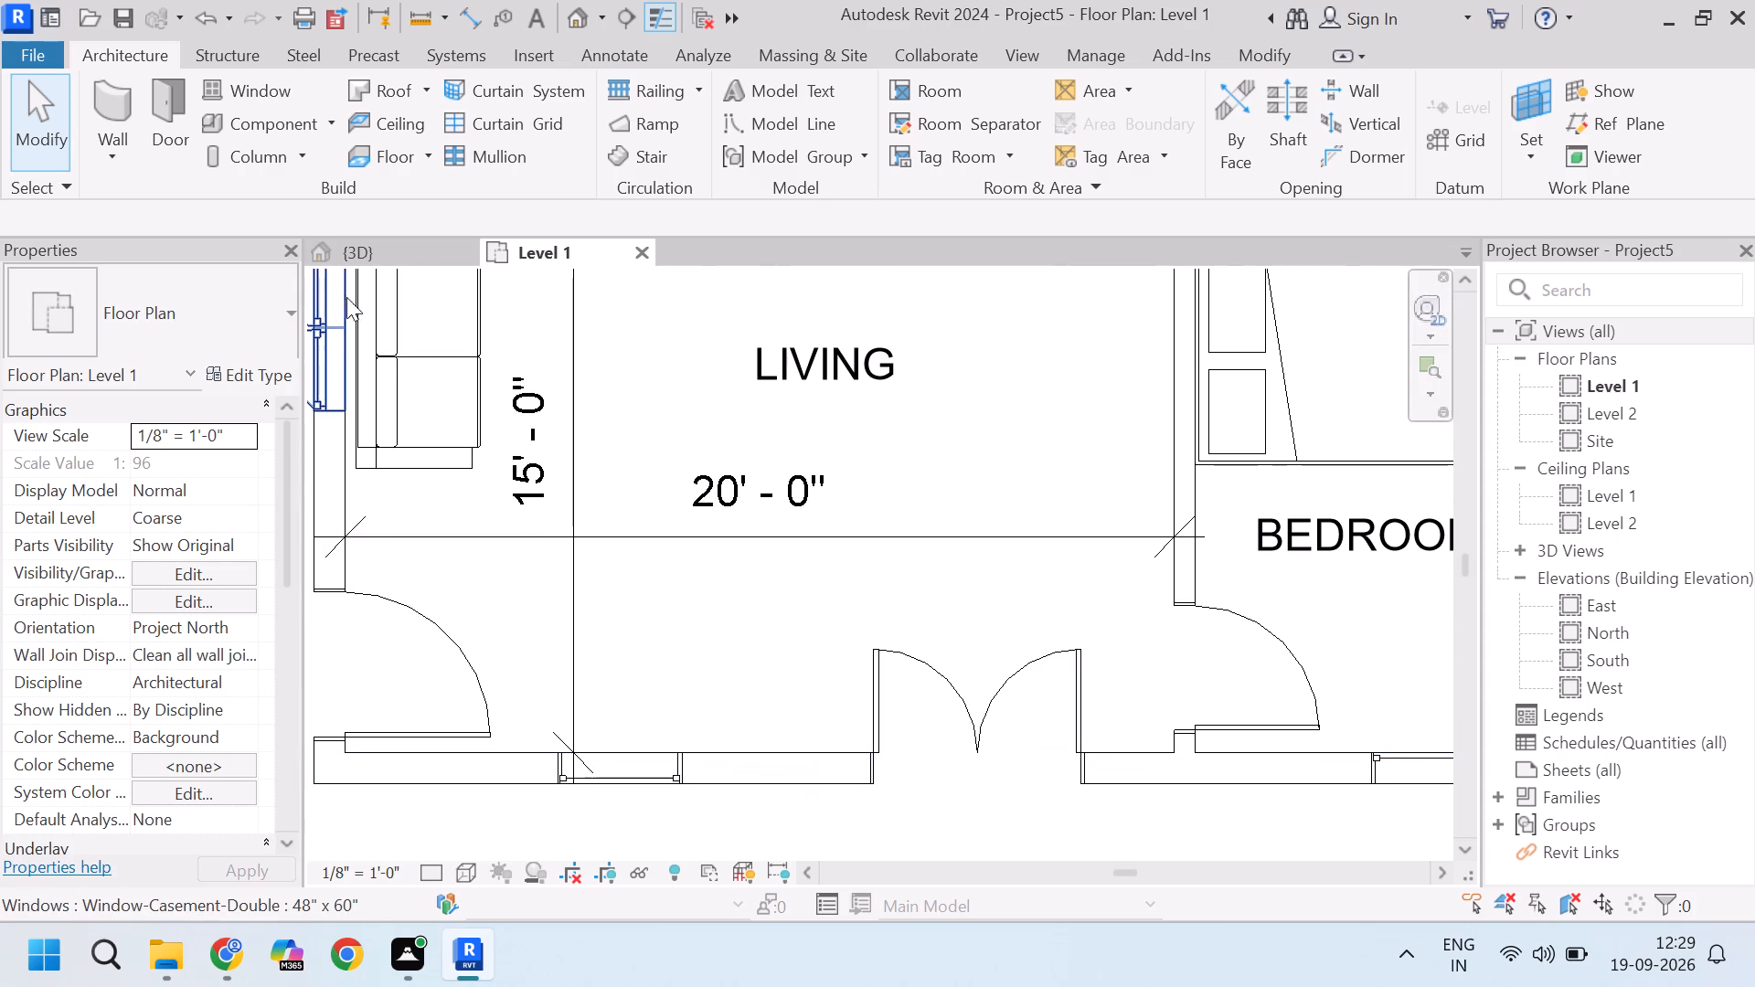
left_click(369, 241)
scroll(674, 515, "up", 8)
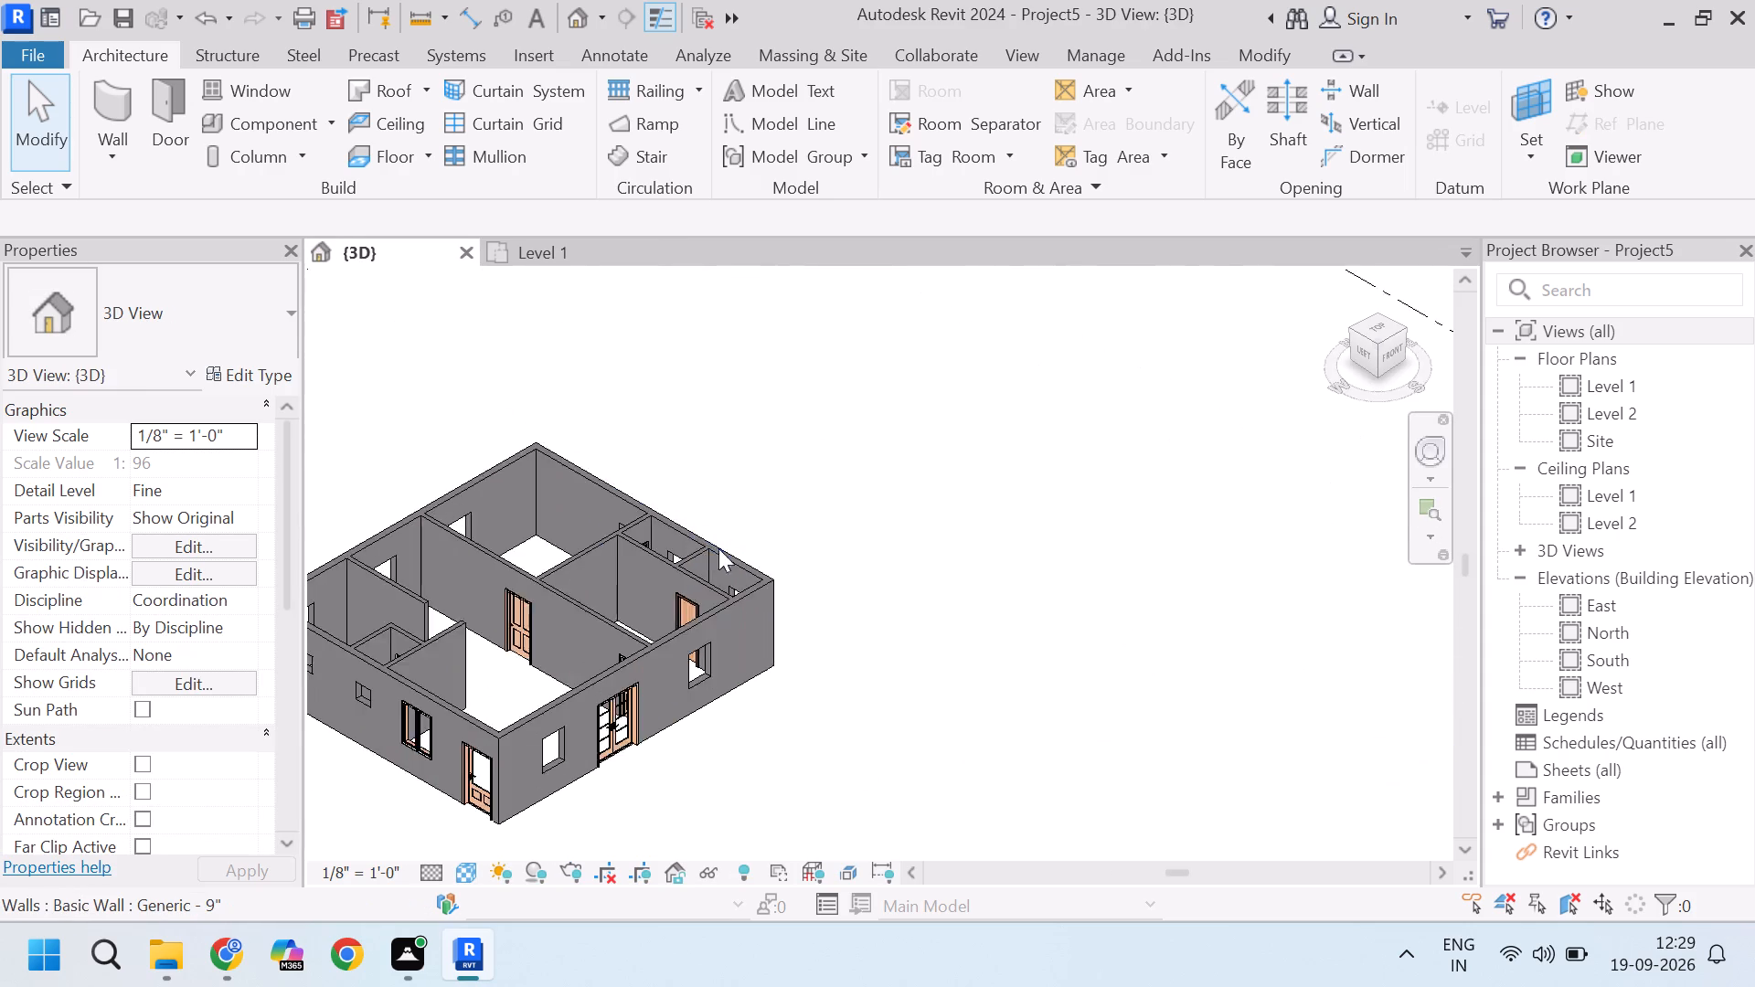
scroll(891, 563, "down", 5)
scroll(647, 644, "up", 4)
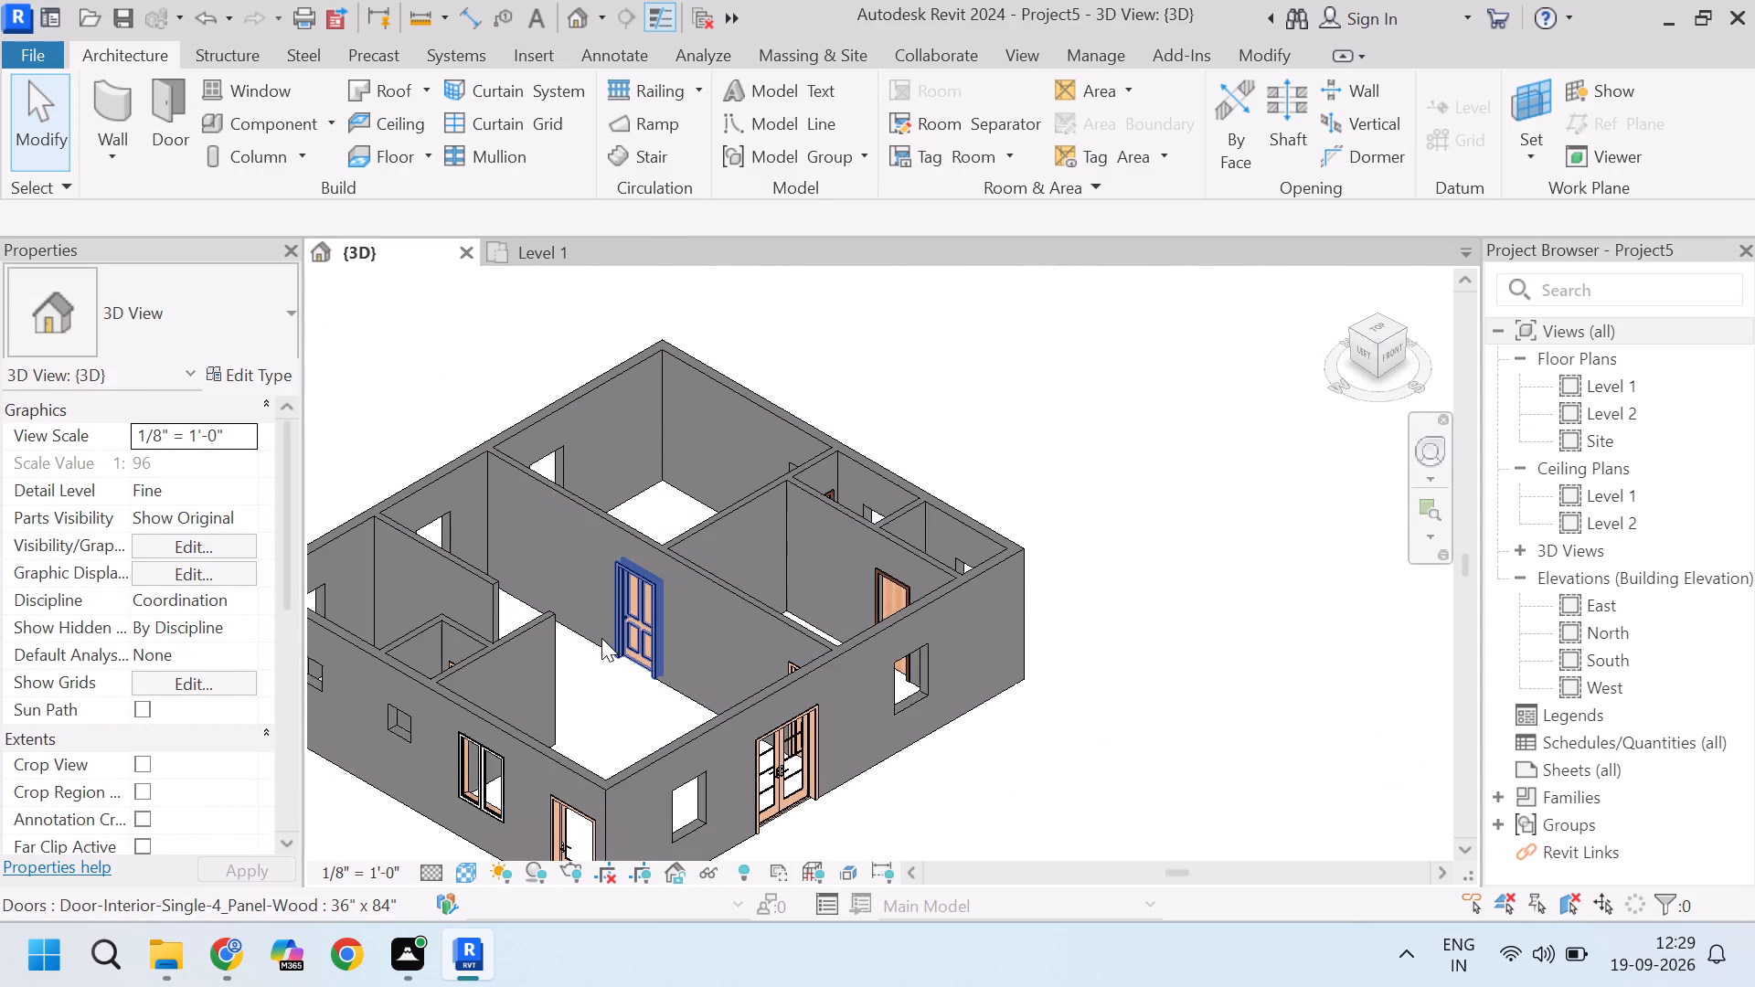
scroll(605, 638, "up", 7)
scroll(718, 582, "down", 4)
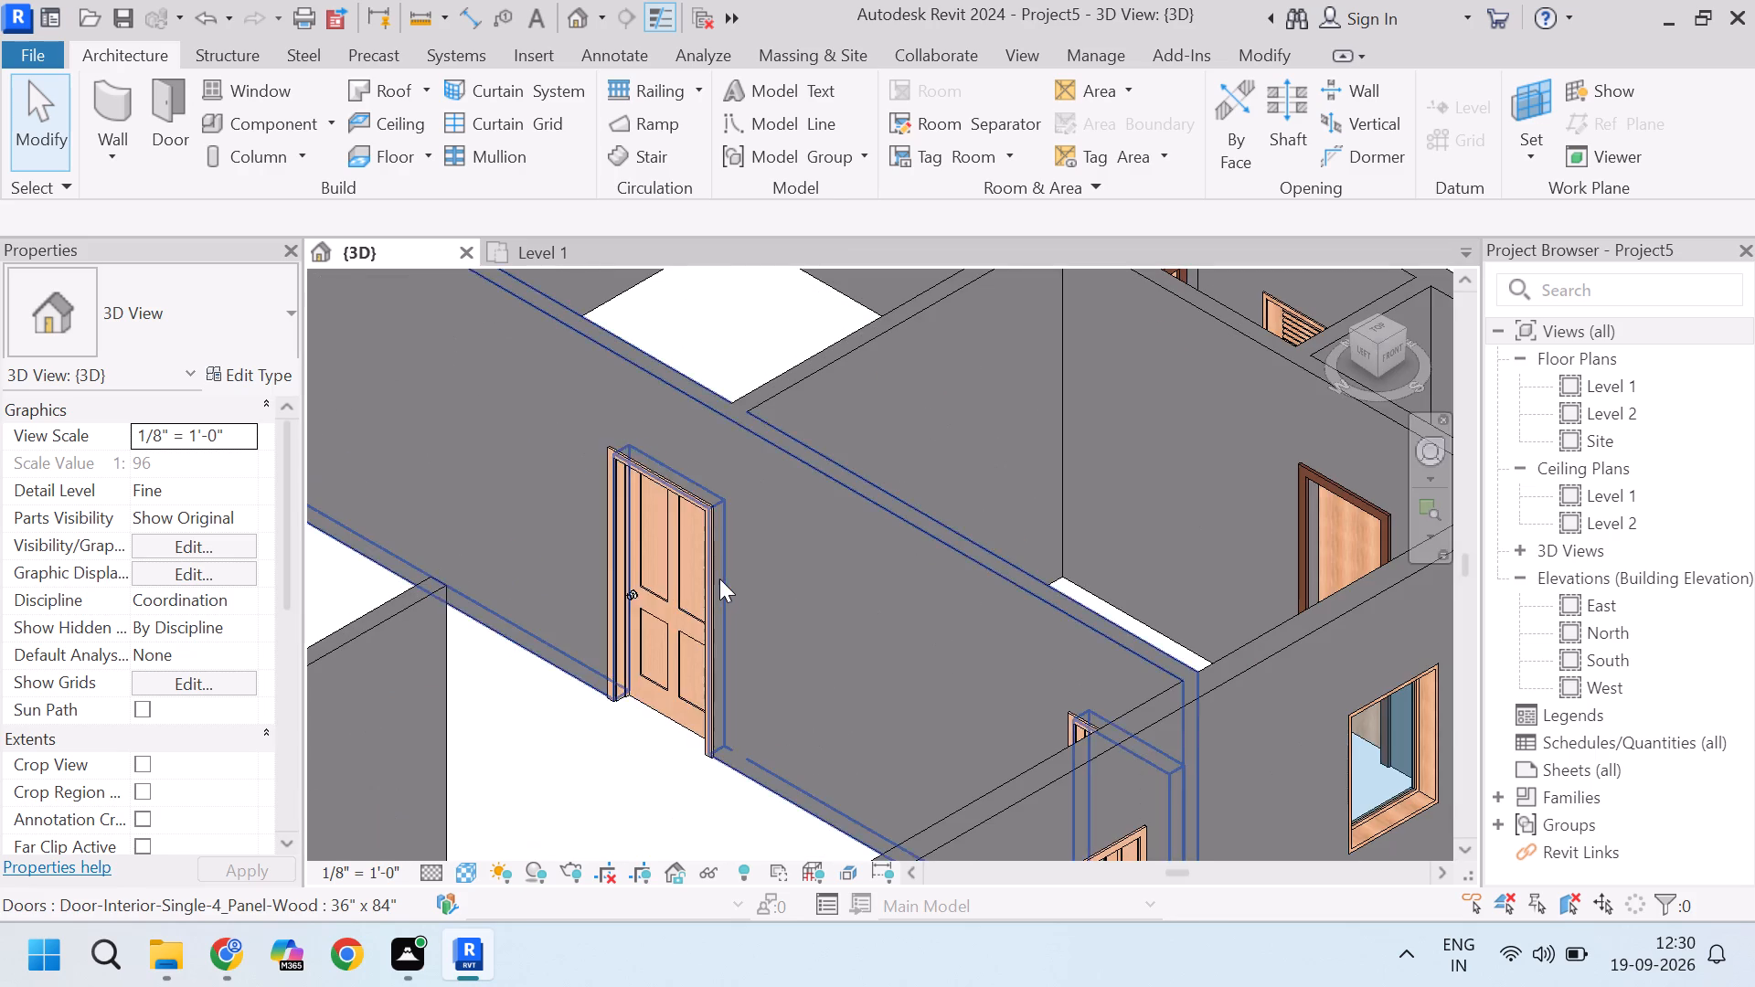
scroll(719, 578, "down", 8)
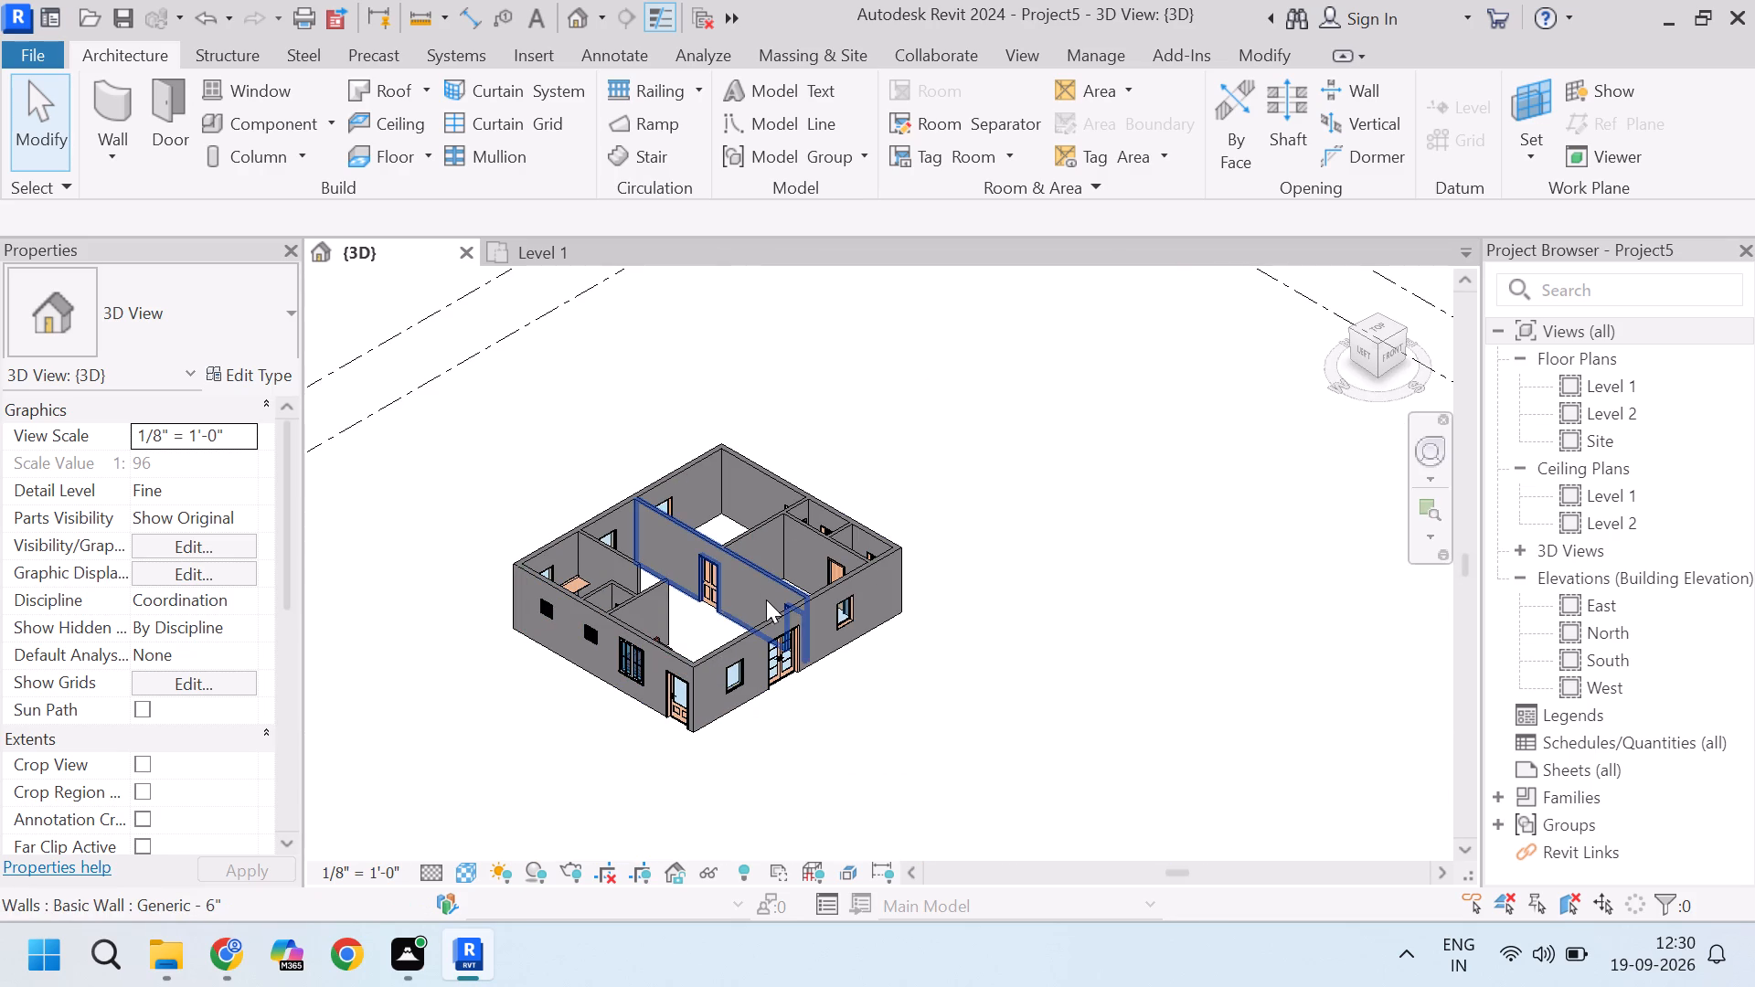
scroll(757, 608, "down", 3)
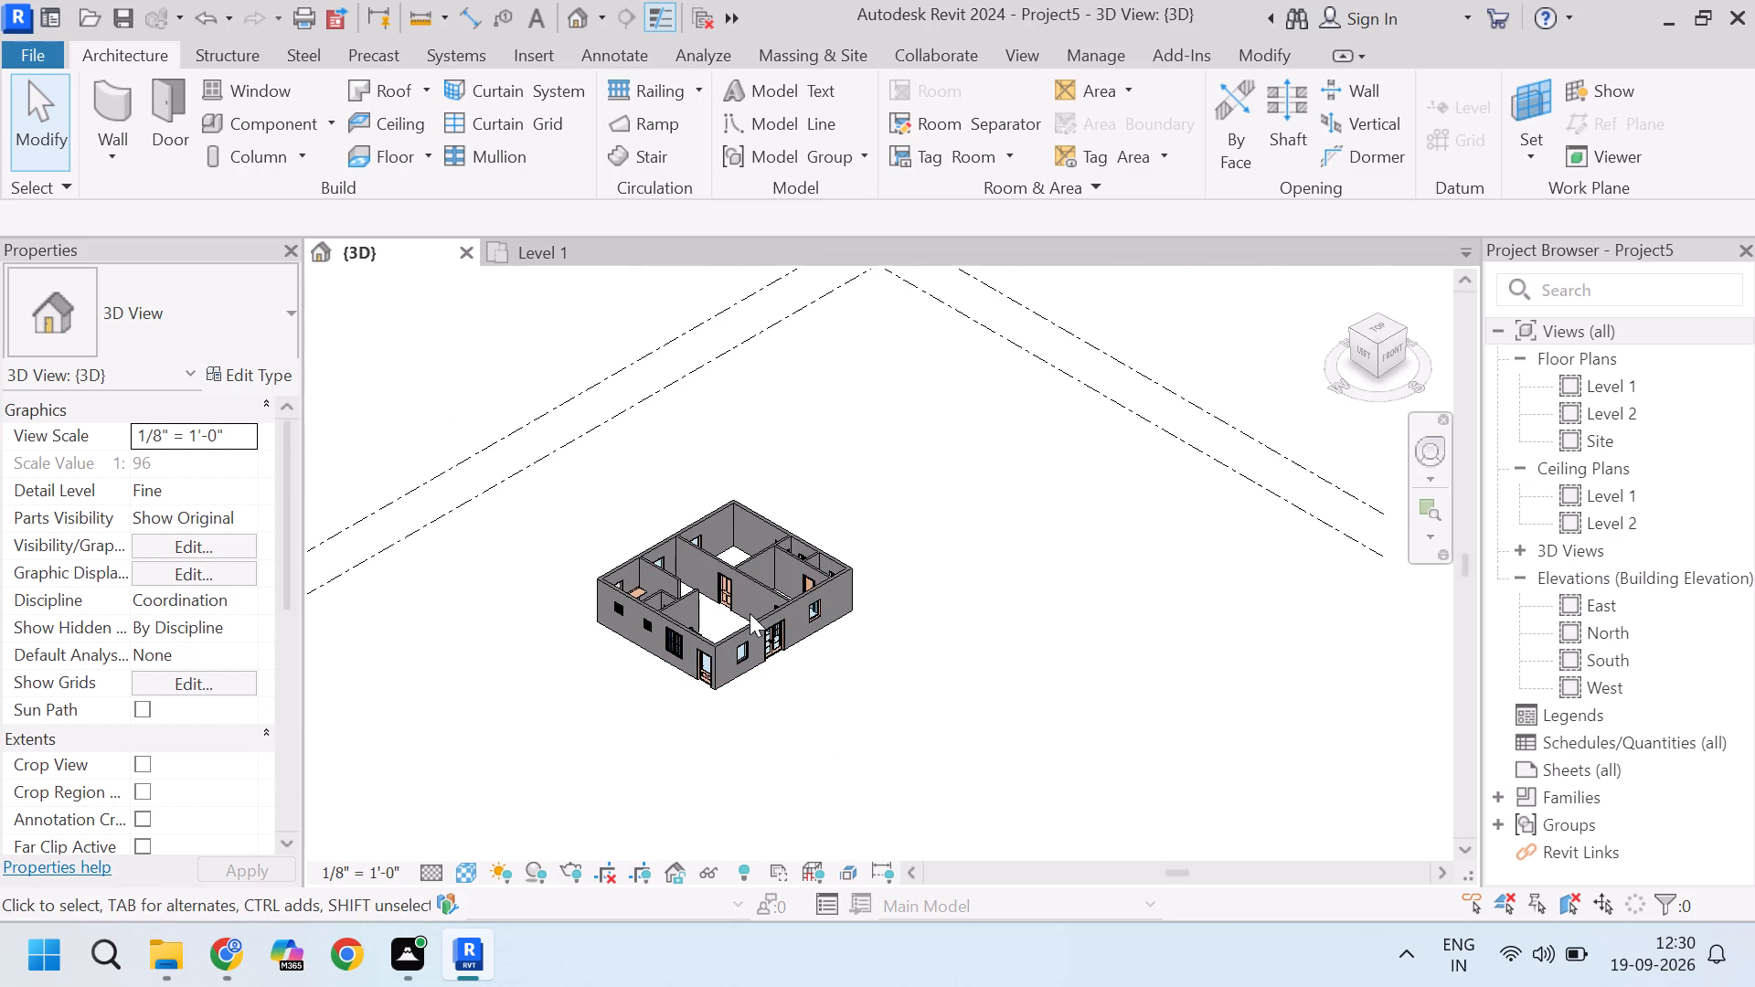
scroll(748, 613, "up", 3)
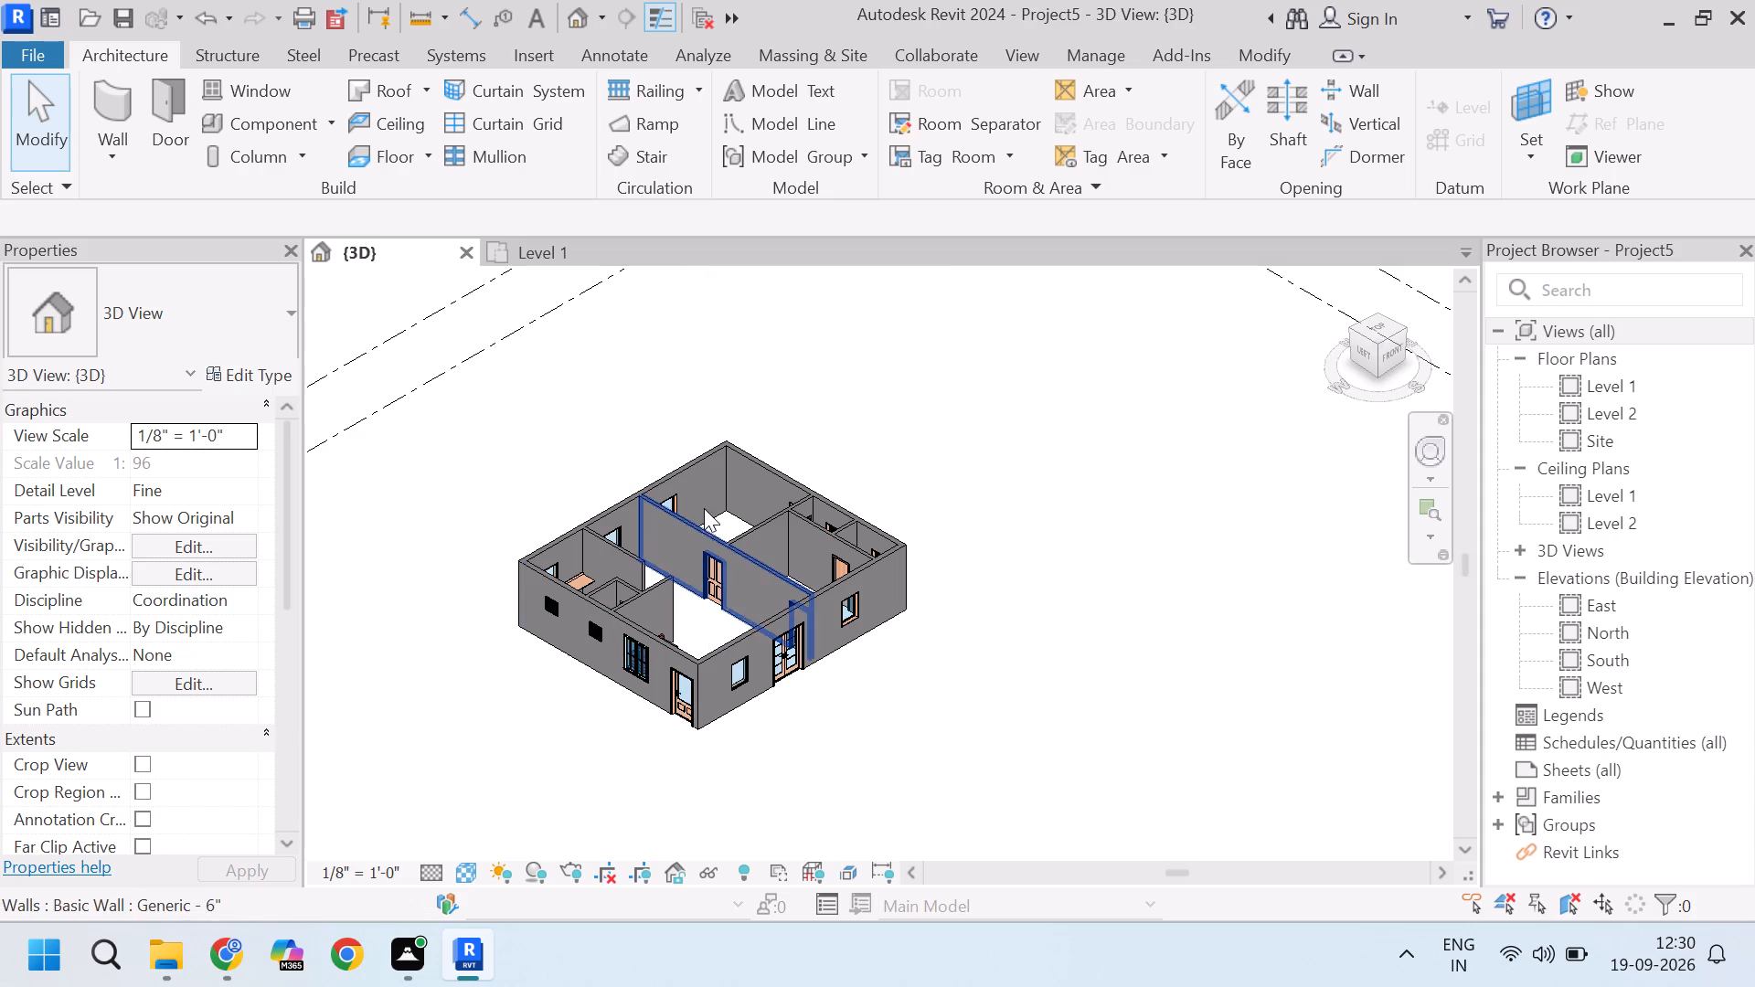
scroll(724, 501, "down", 3)
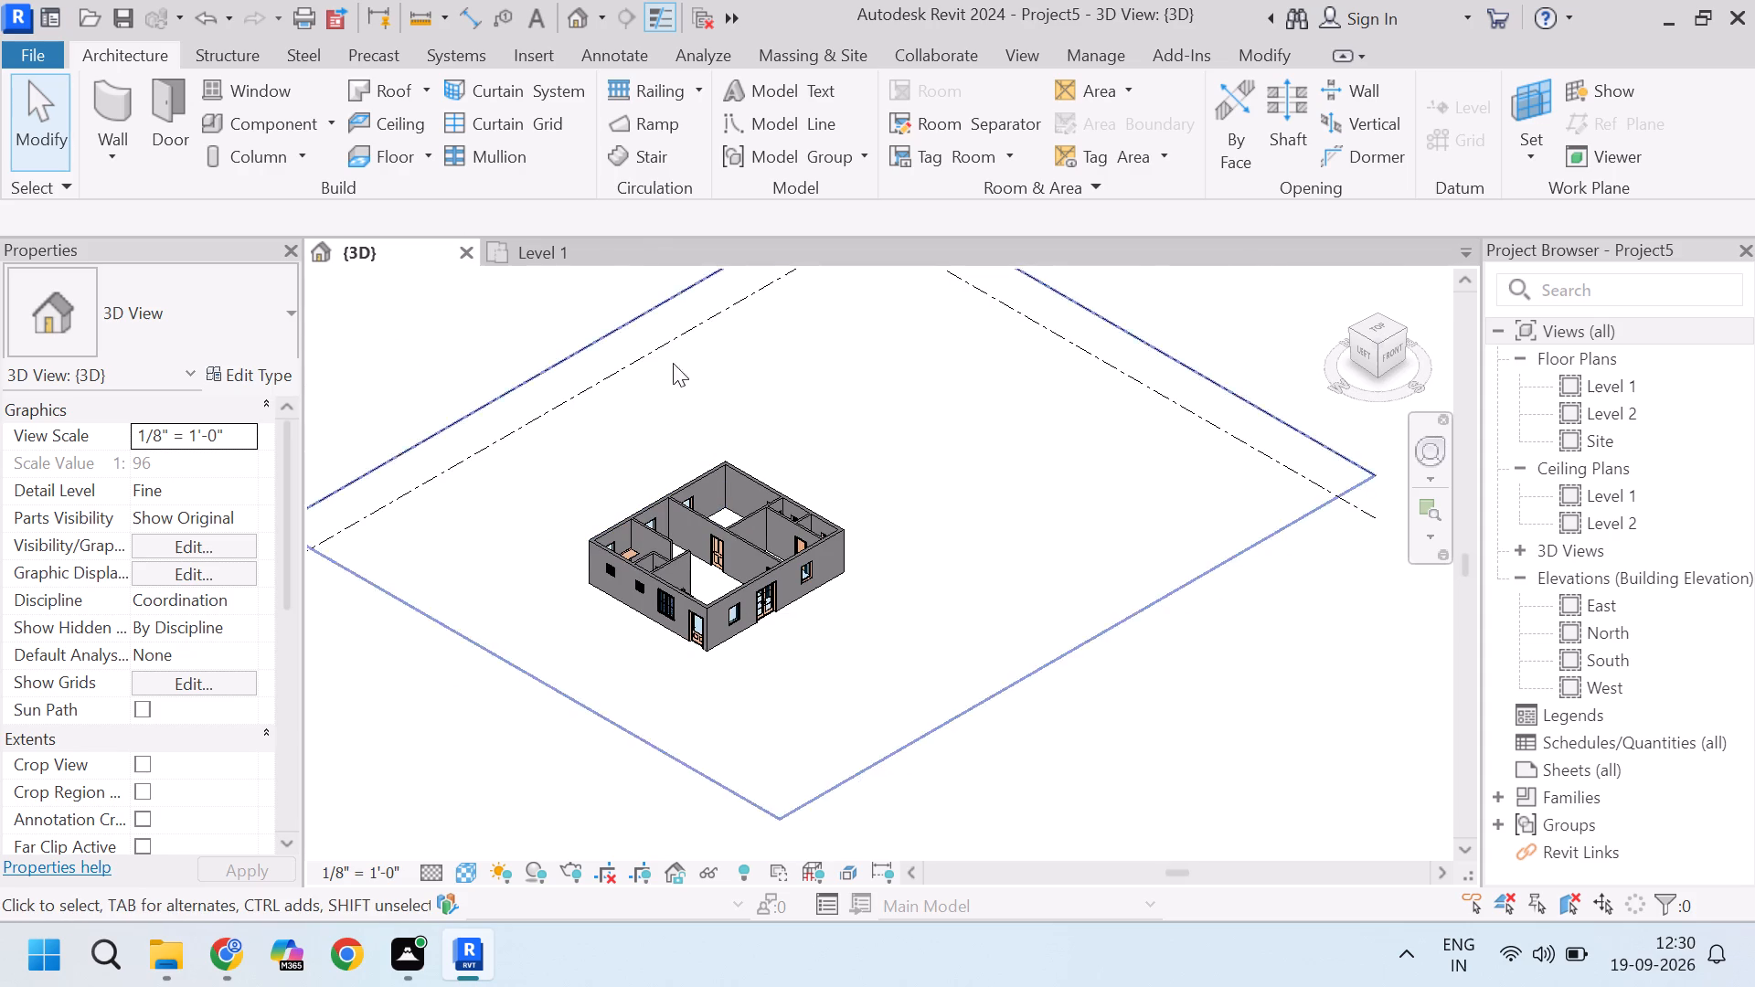
Start an in-place model in the Level 1 plan with the Generic Models category, keeping the default name.
left_click(566, 248)
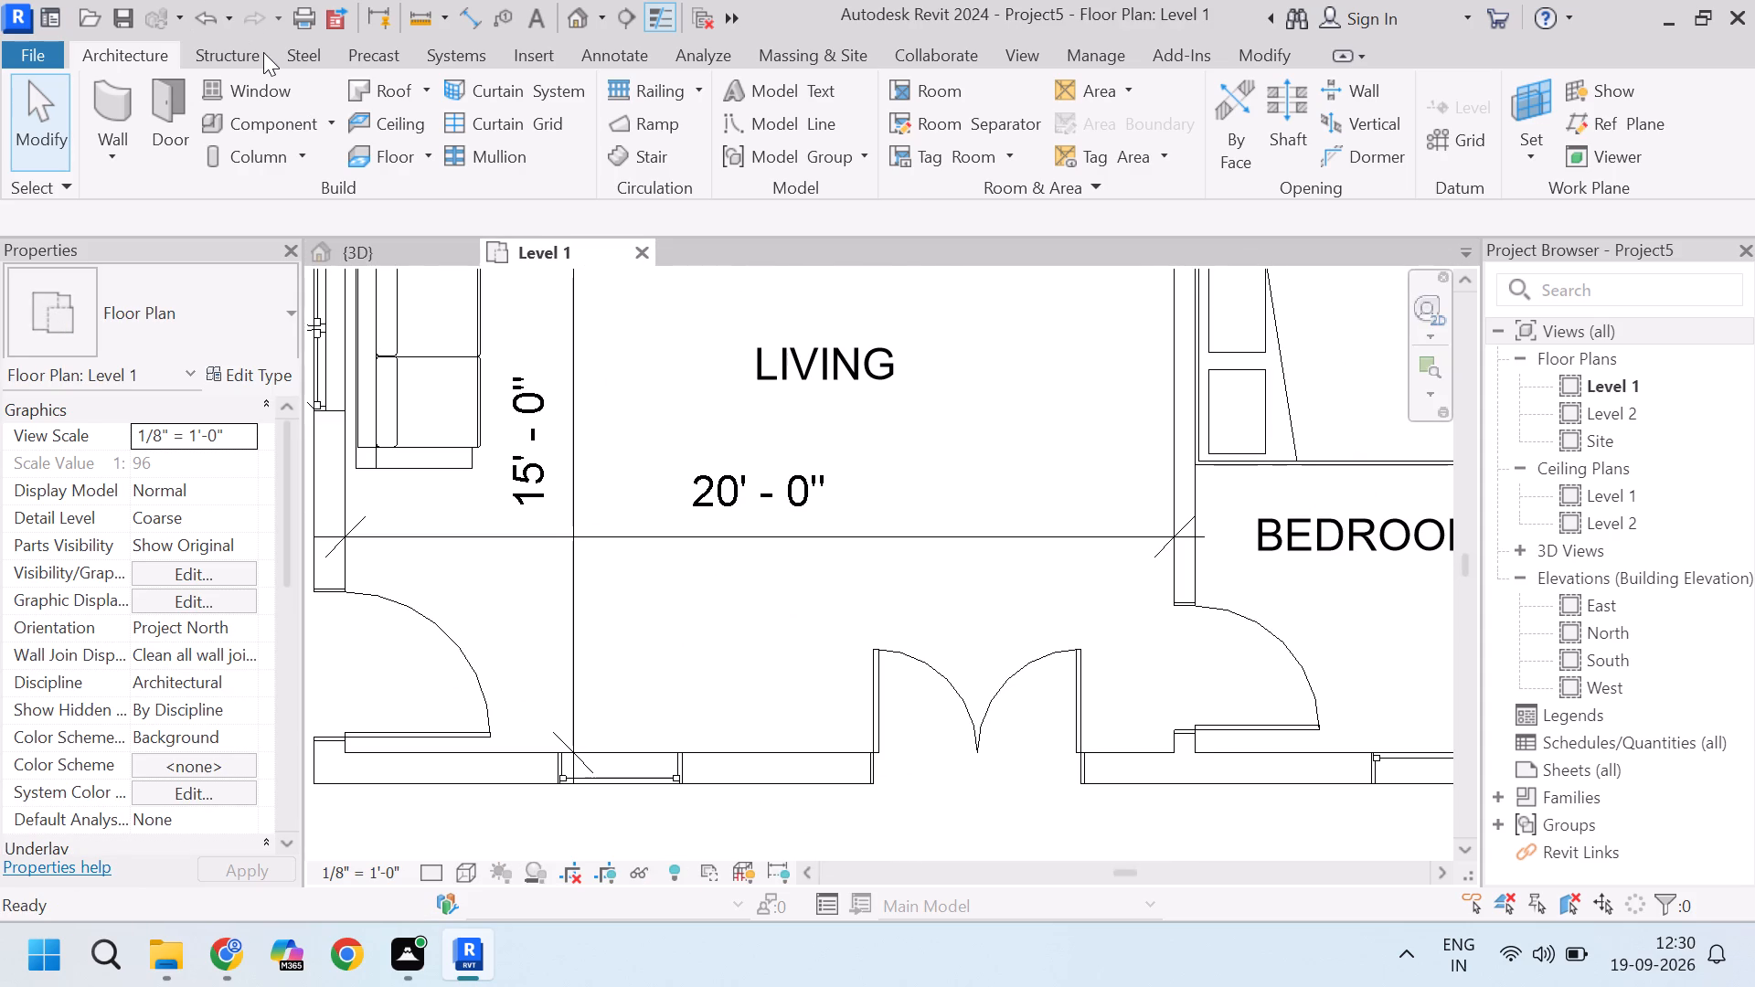
left_click(263, 52)
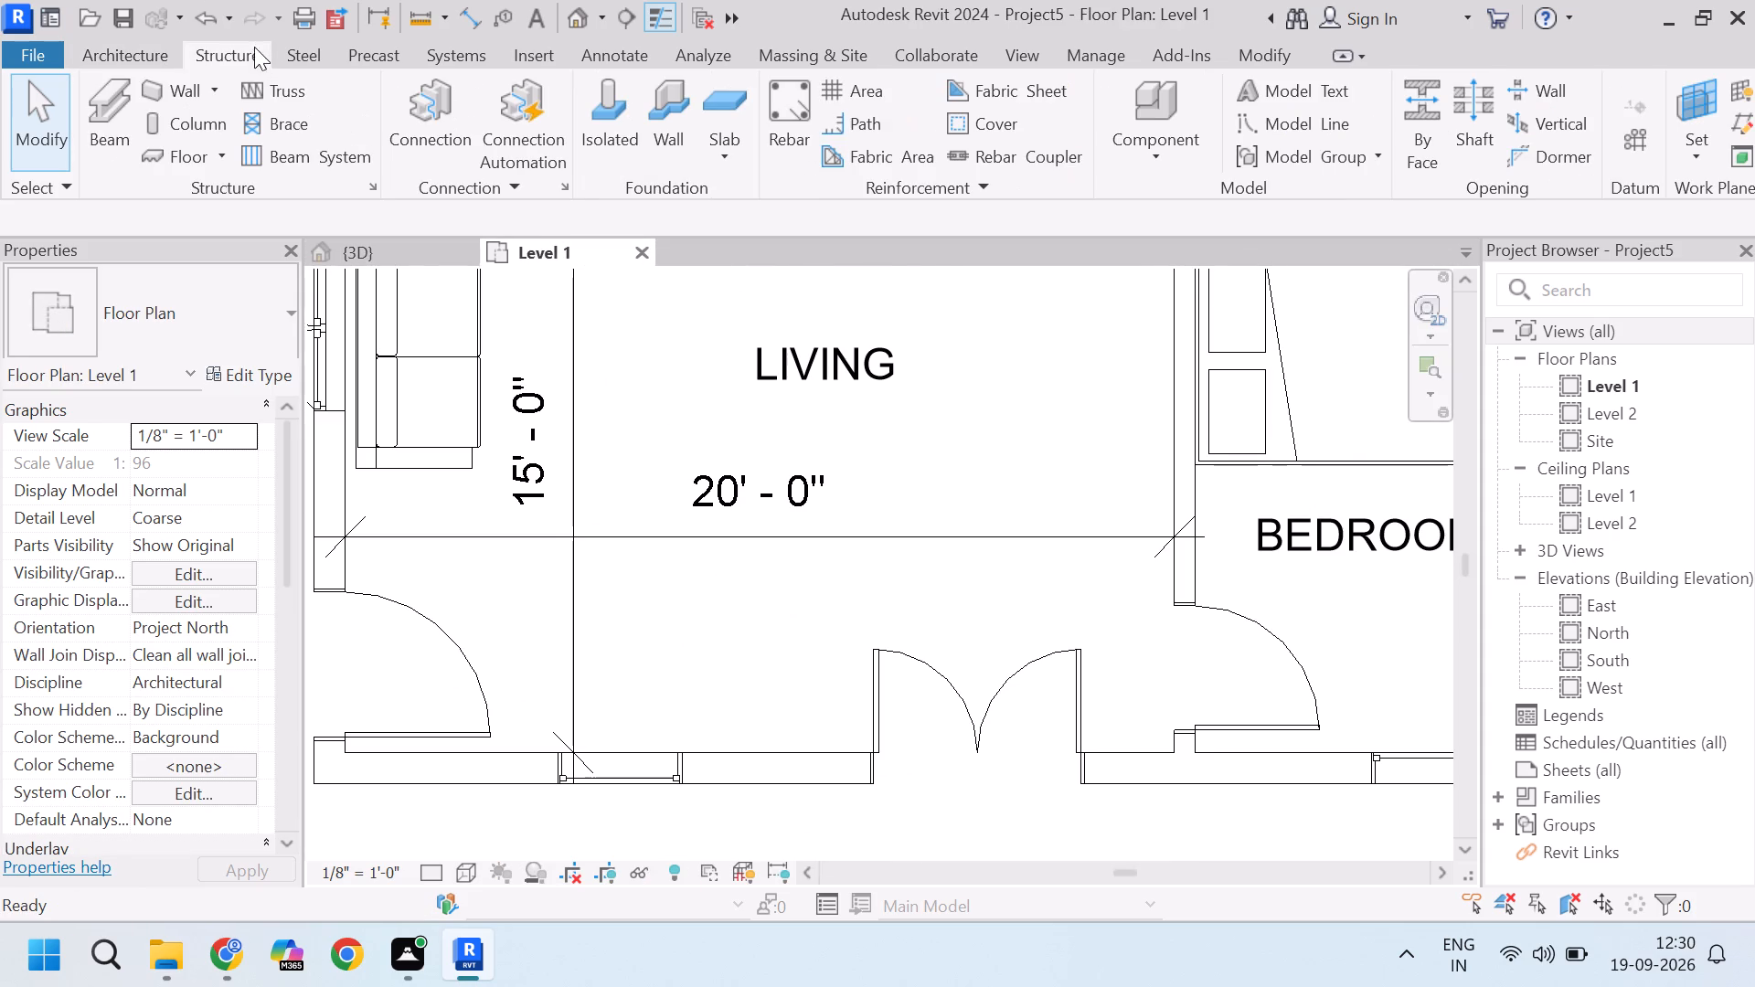
left_click(154, 47)
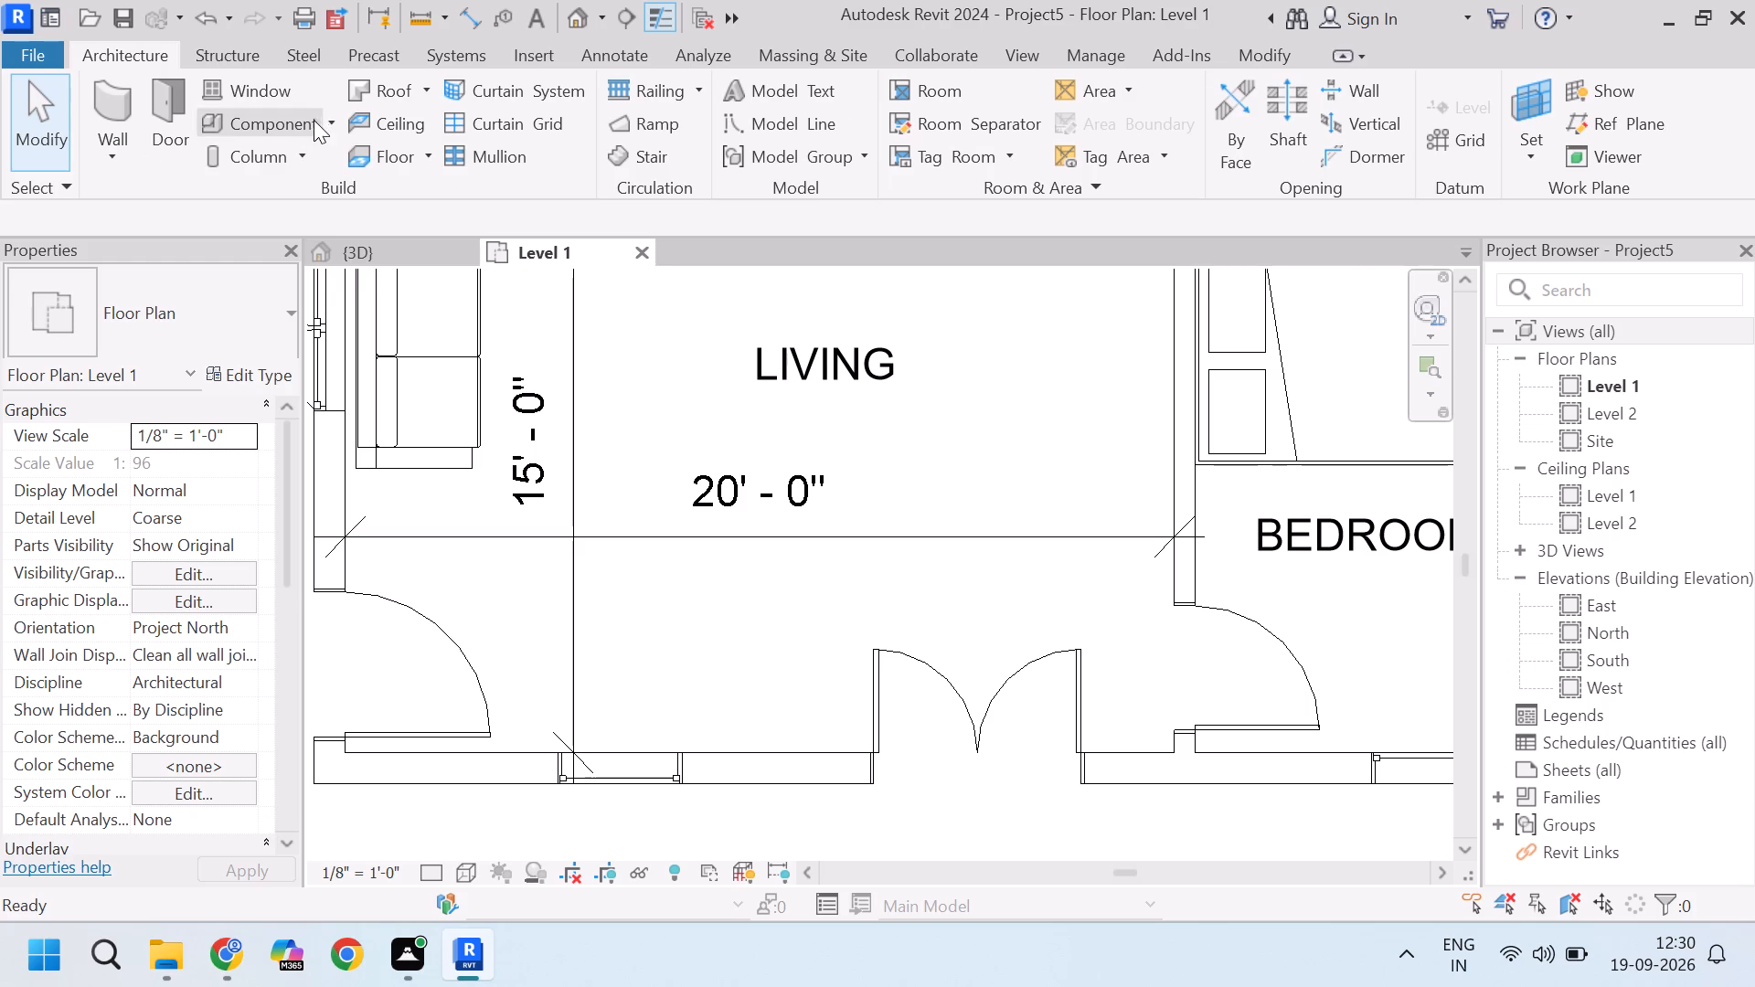
left_click(326, 122)
left_click(343, 217)
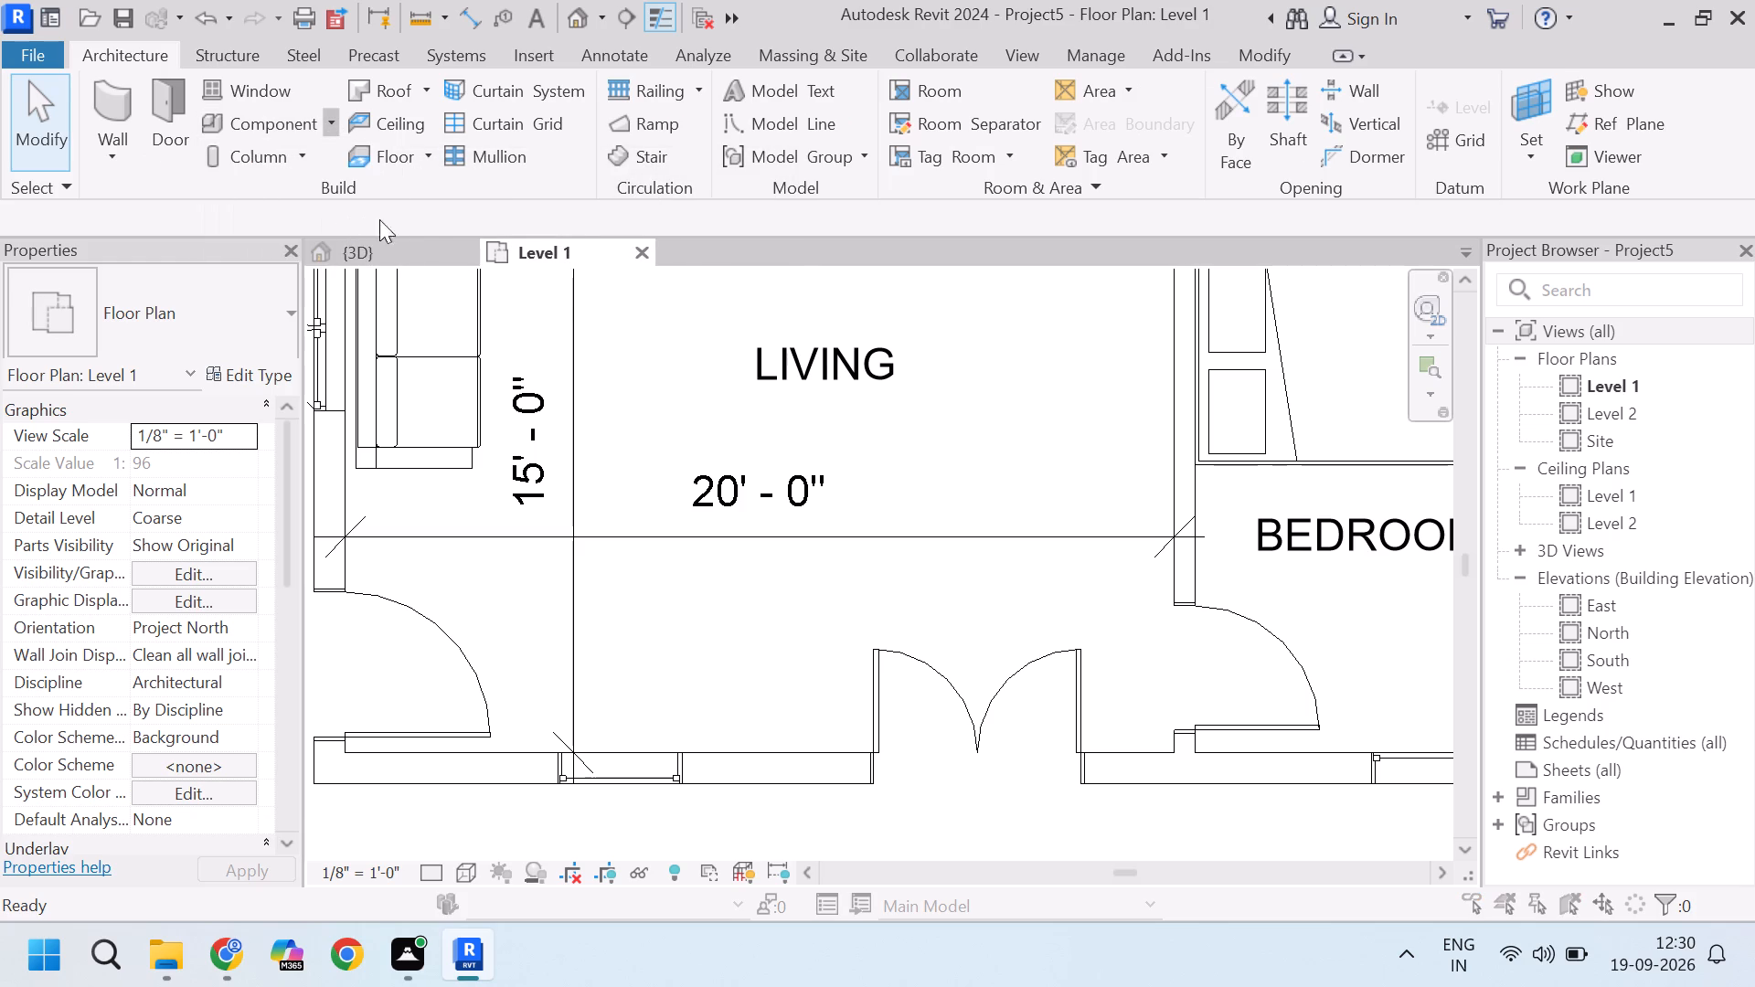
scroll(824, 385, "down", 11)
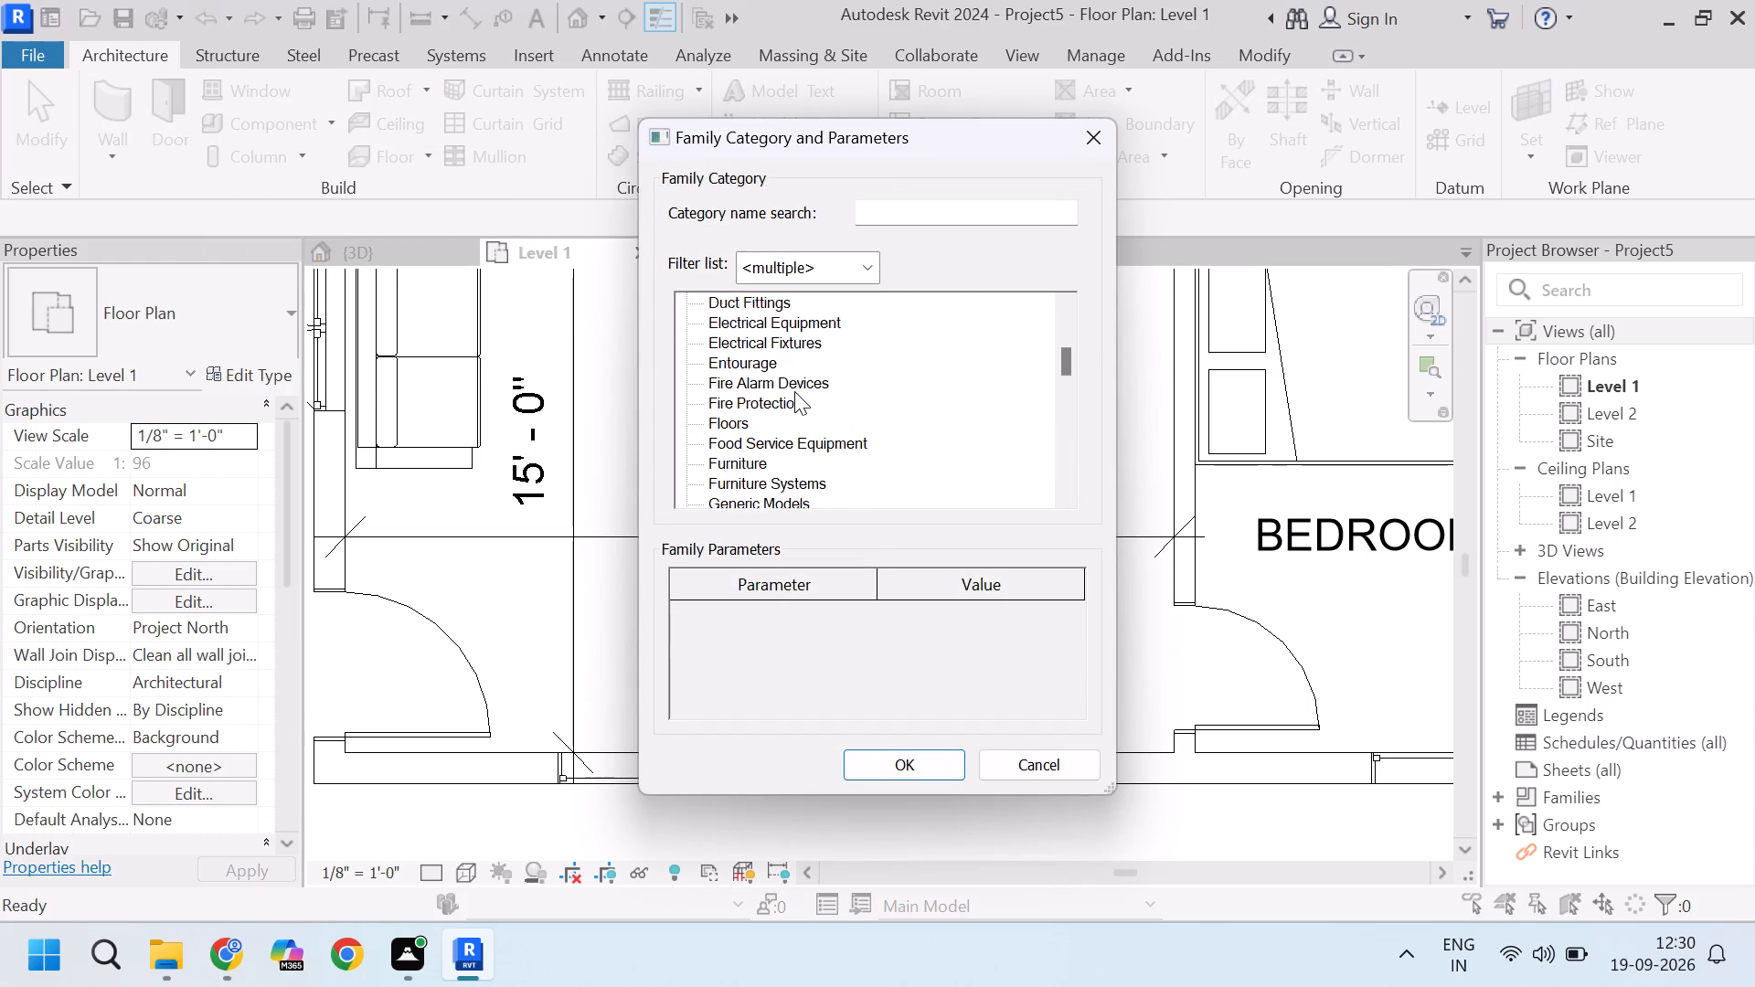
scroll(794, 391, "down", 3)
left_click(758, 443)
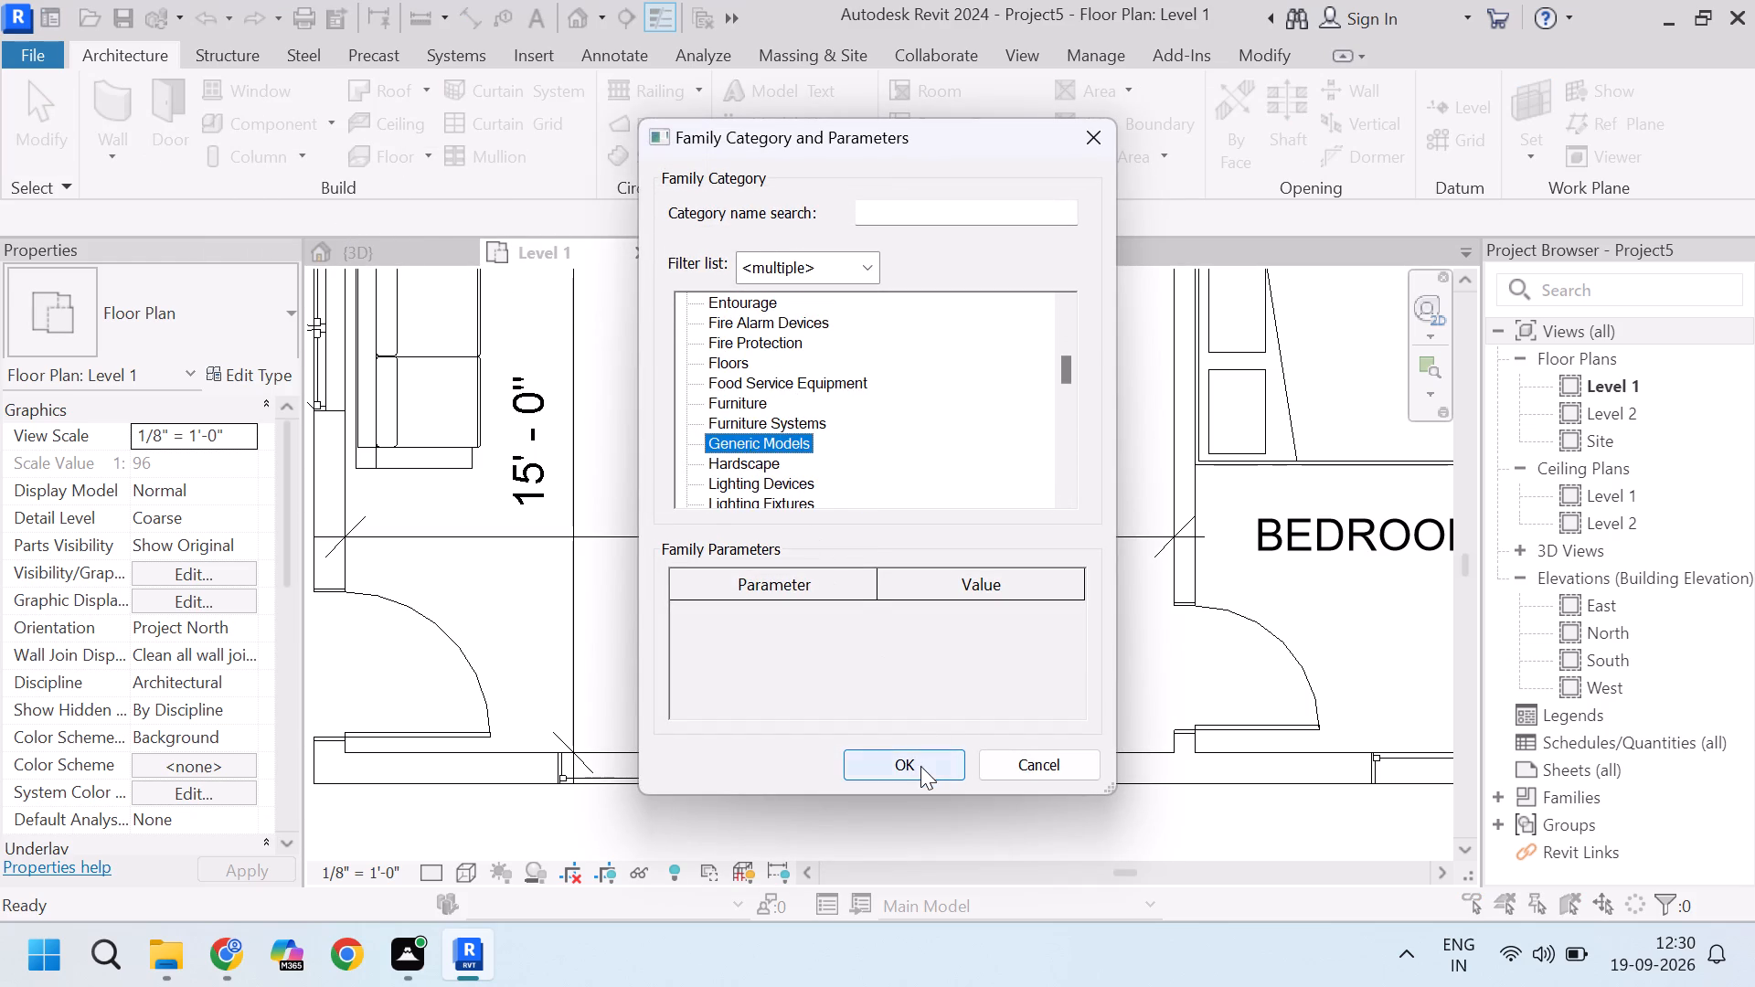
left_click(920, 766)
left_click(860, 526)
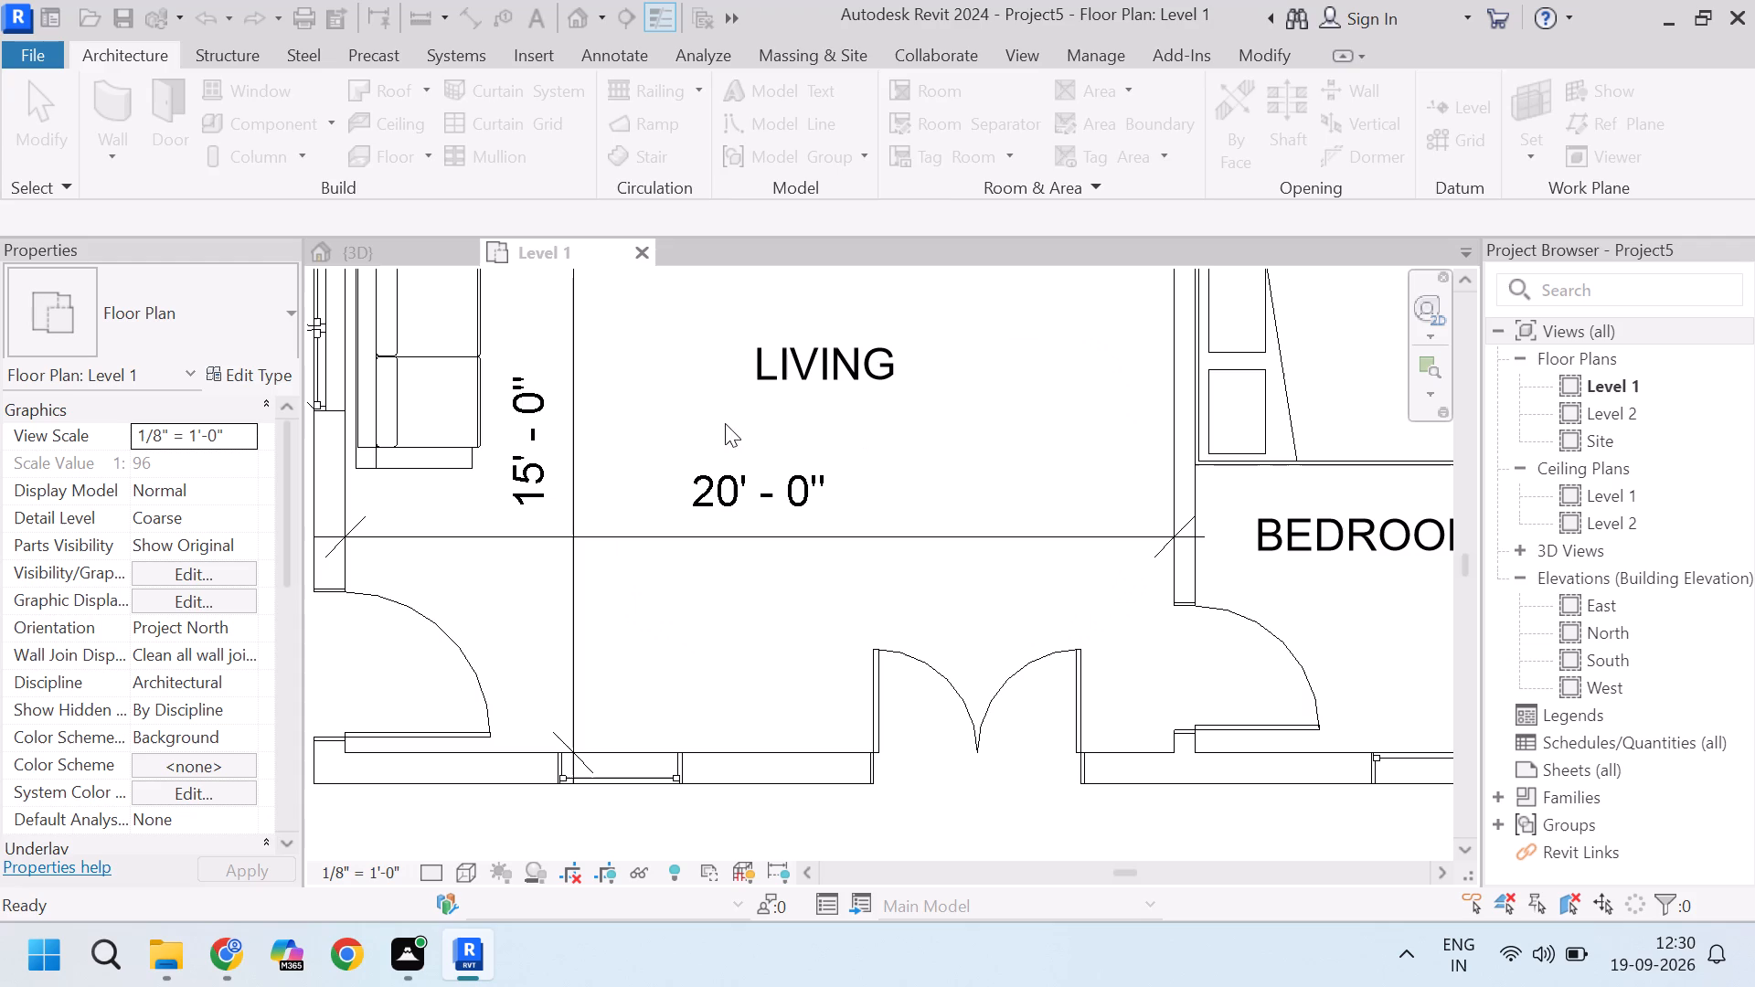
Start a solid Revolve and sketch a three-step staircase boundary east of the house, with risers about 4' to 4'-6" tall.
scroll(672, 422, "down", 6)
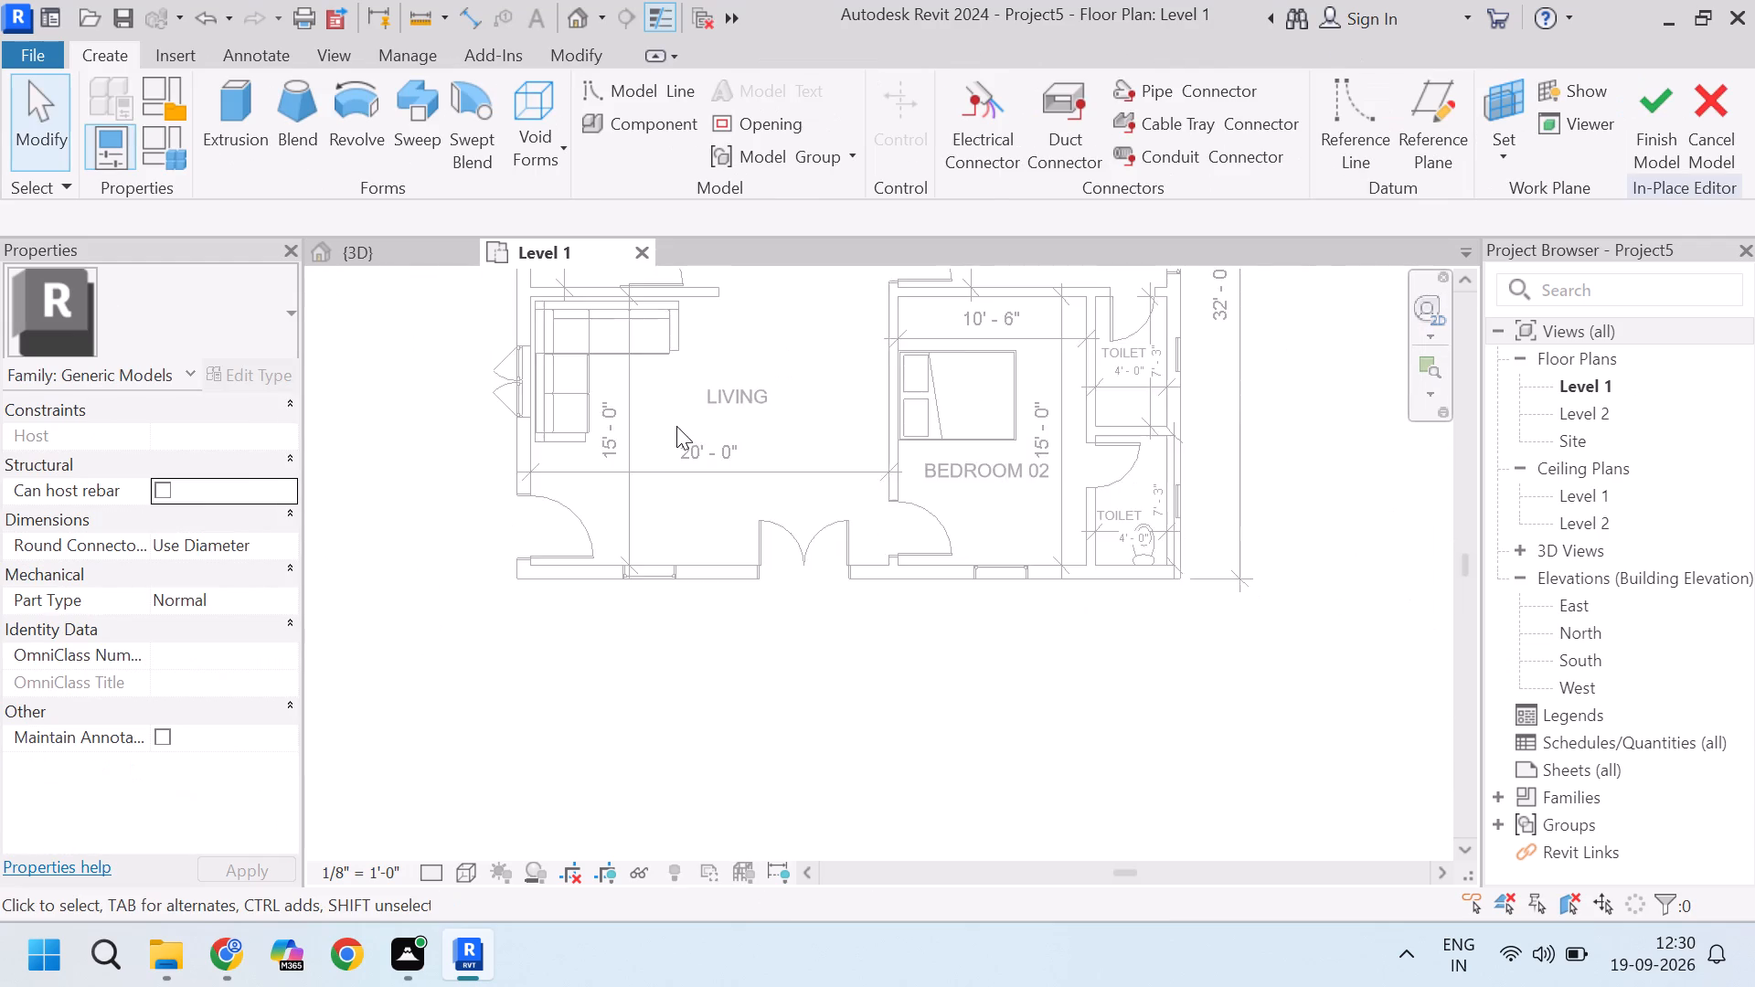
scroll(623, 424, "down", 11)
scroll(777, 446, "down", 4)
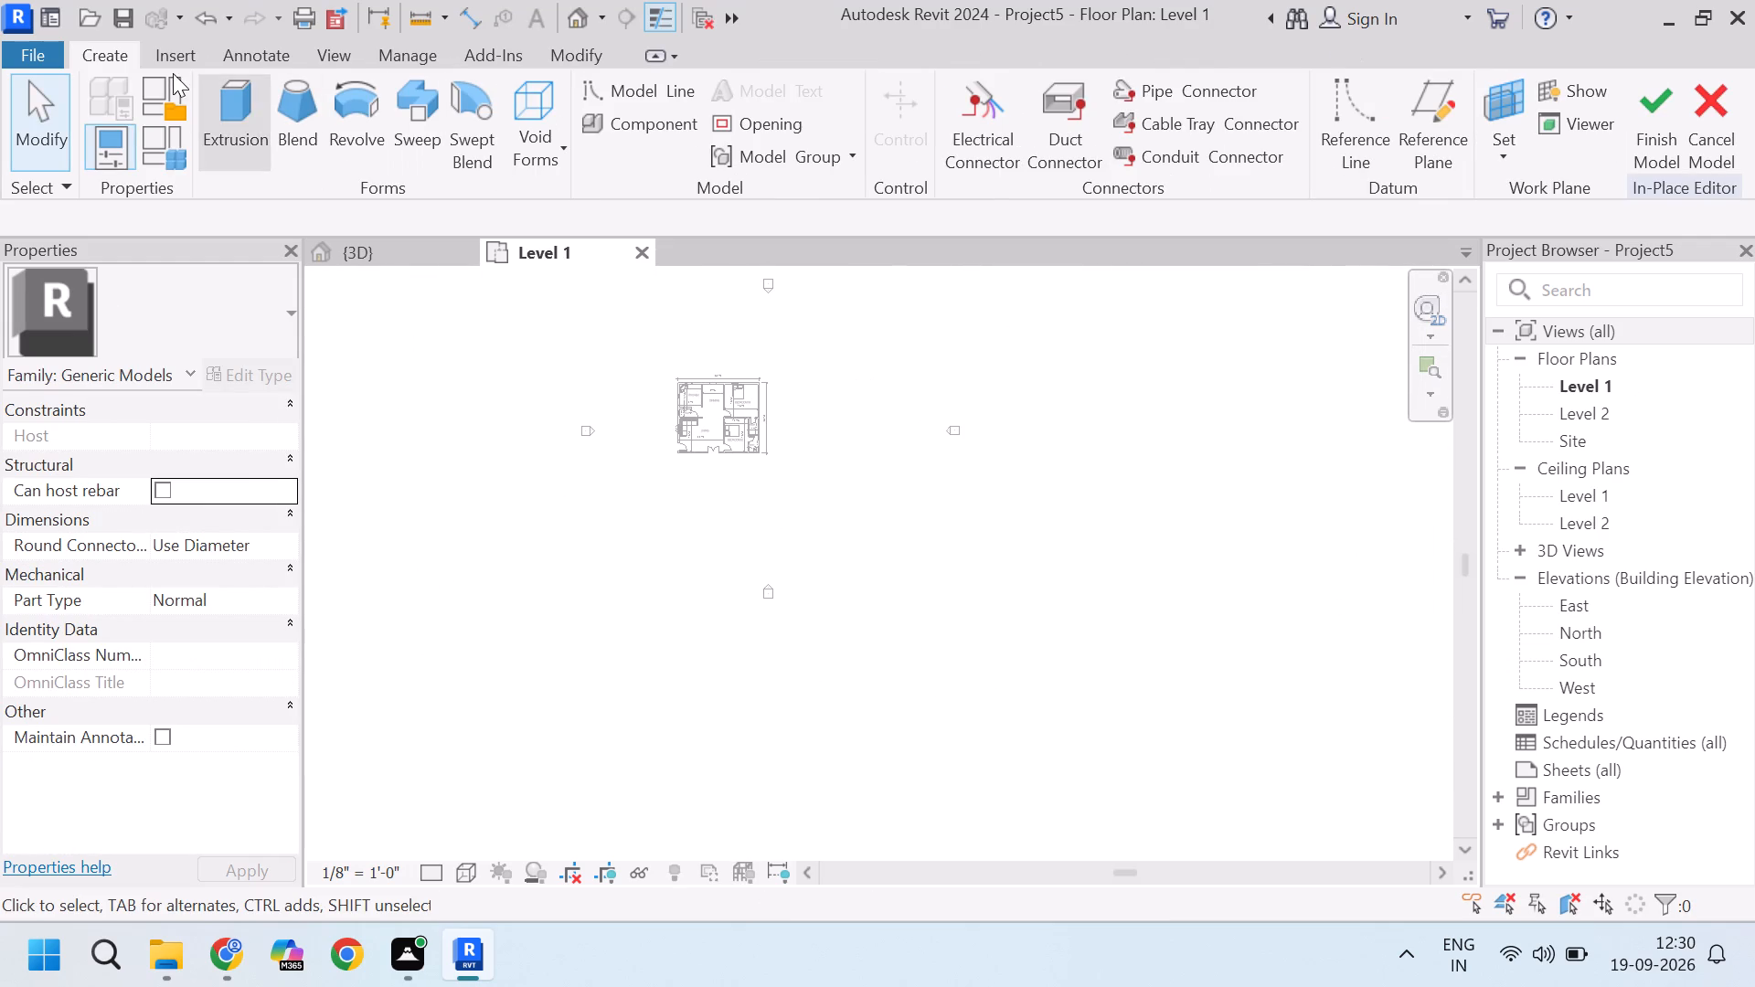
left_click(356, 119)
scroll(856, 405, "up", 3)
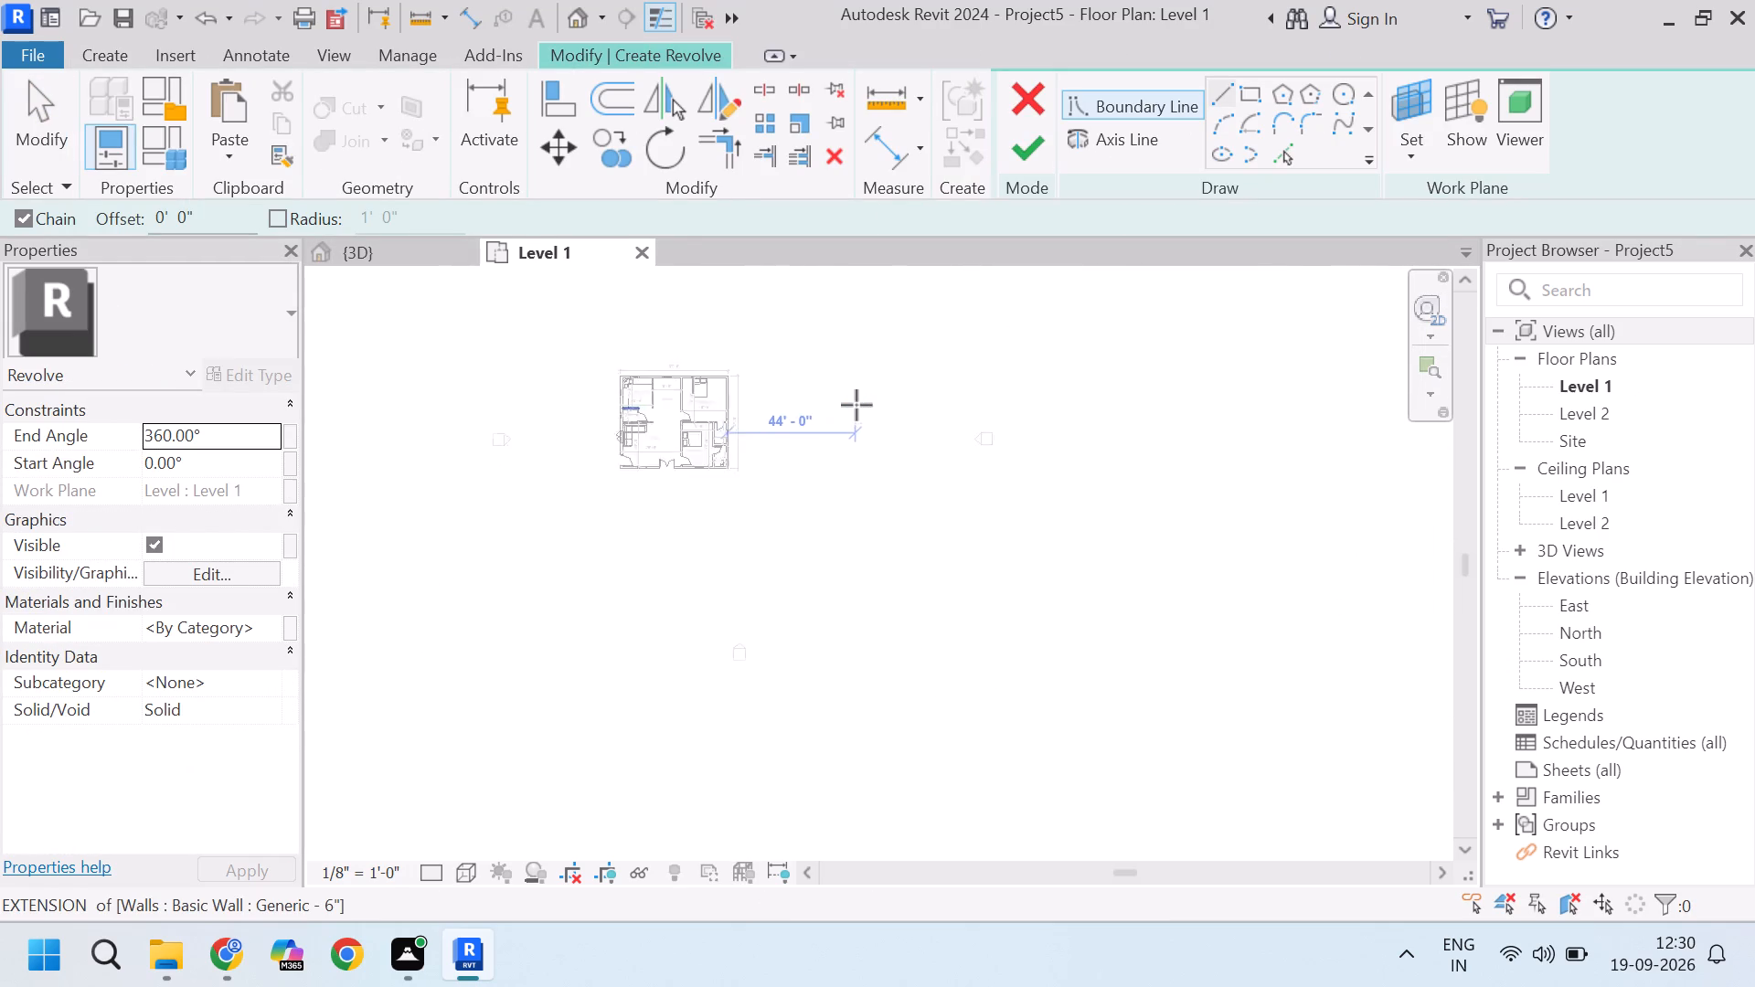
scroll(856, 405, "up", 9)
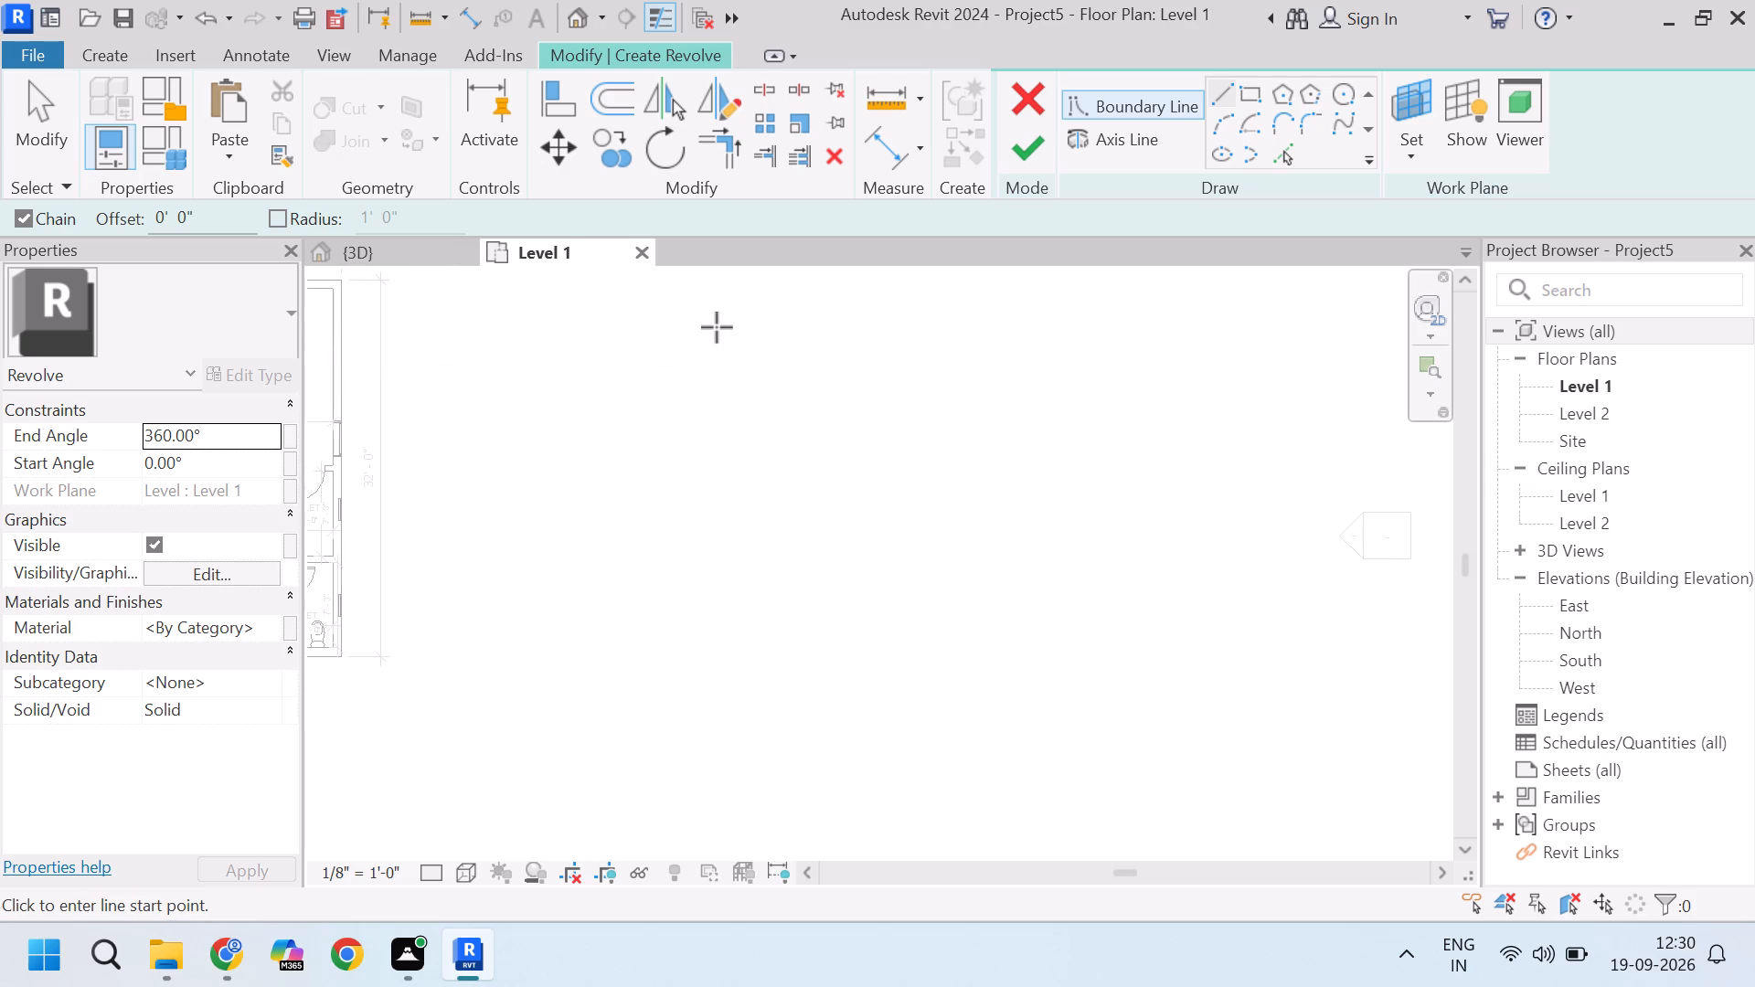
scroll(727, 409, "up", 3)
left_click(727, 409)
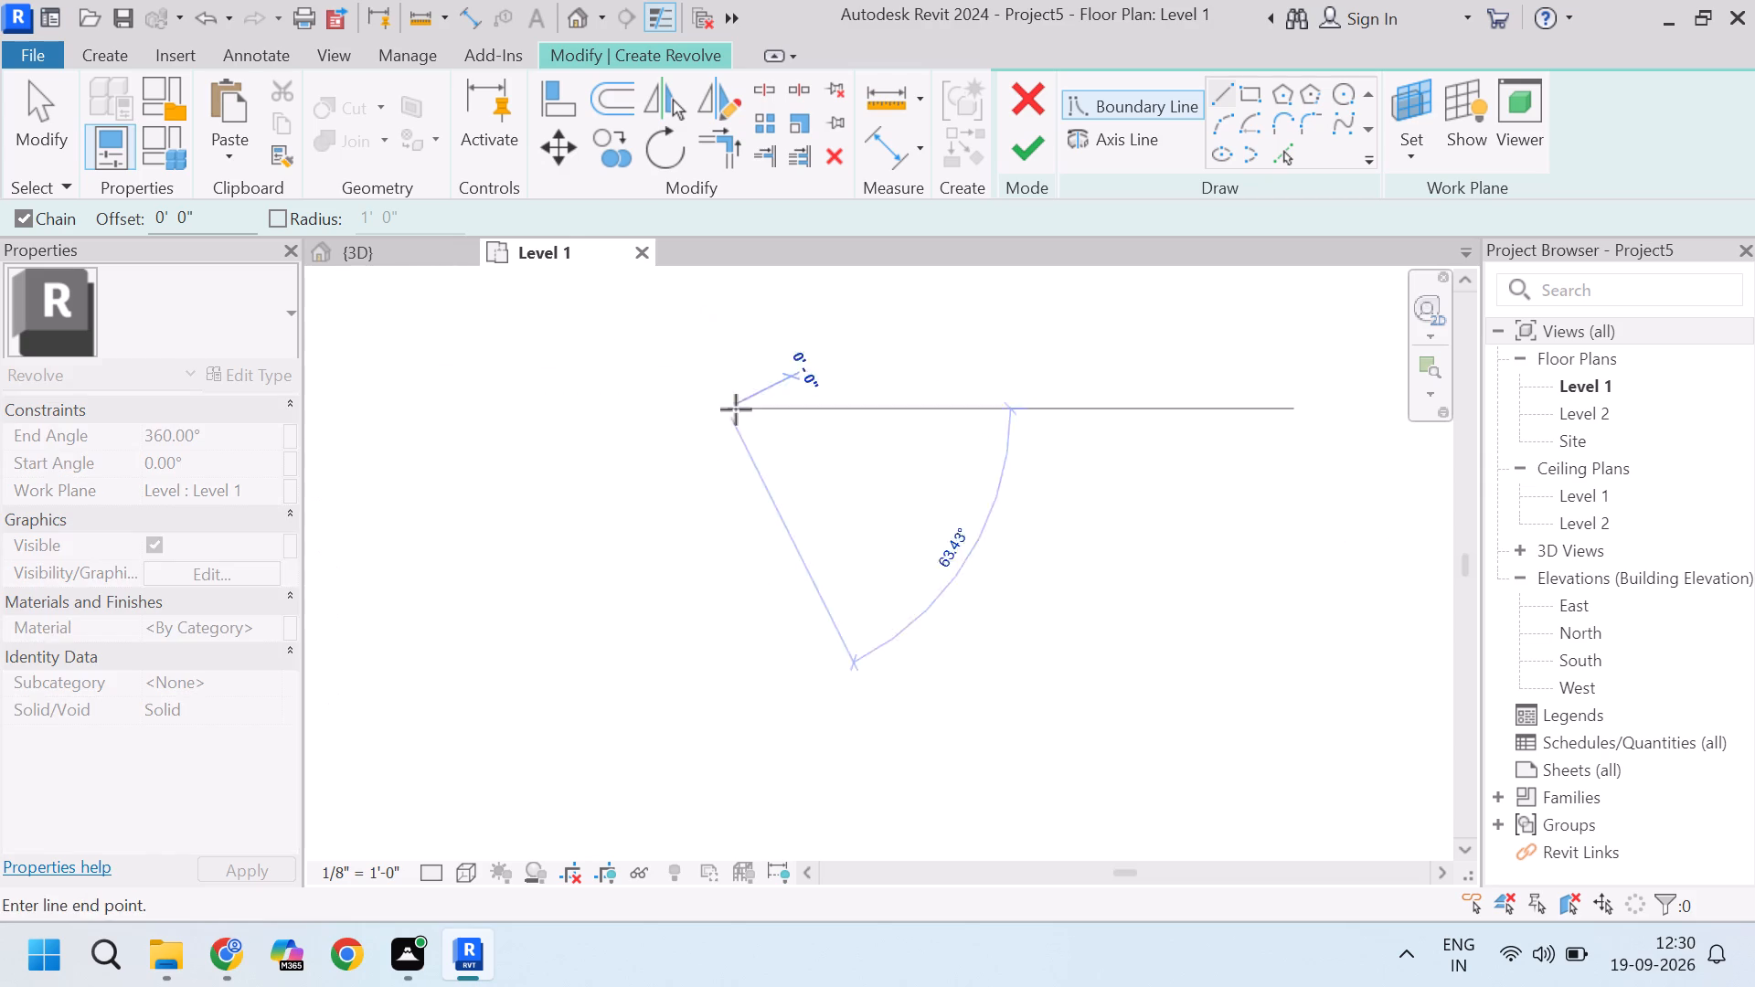
left_click(766, 399)
left_click(770, 339)
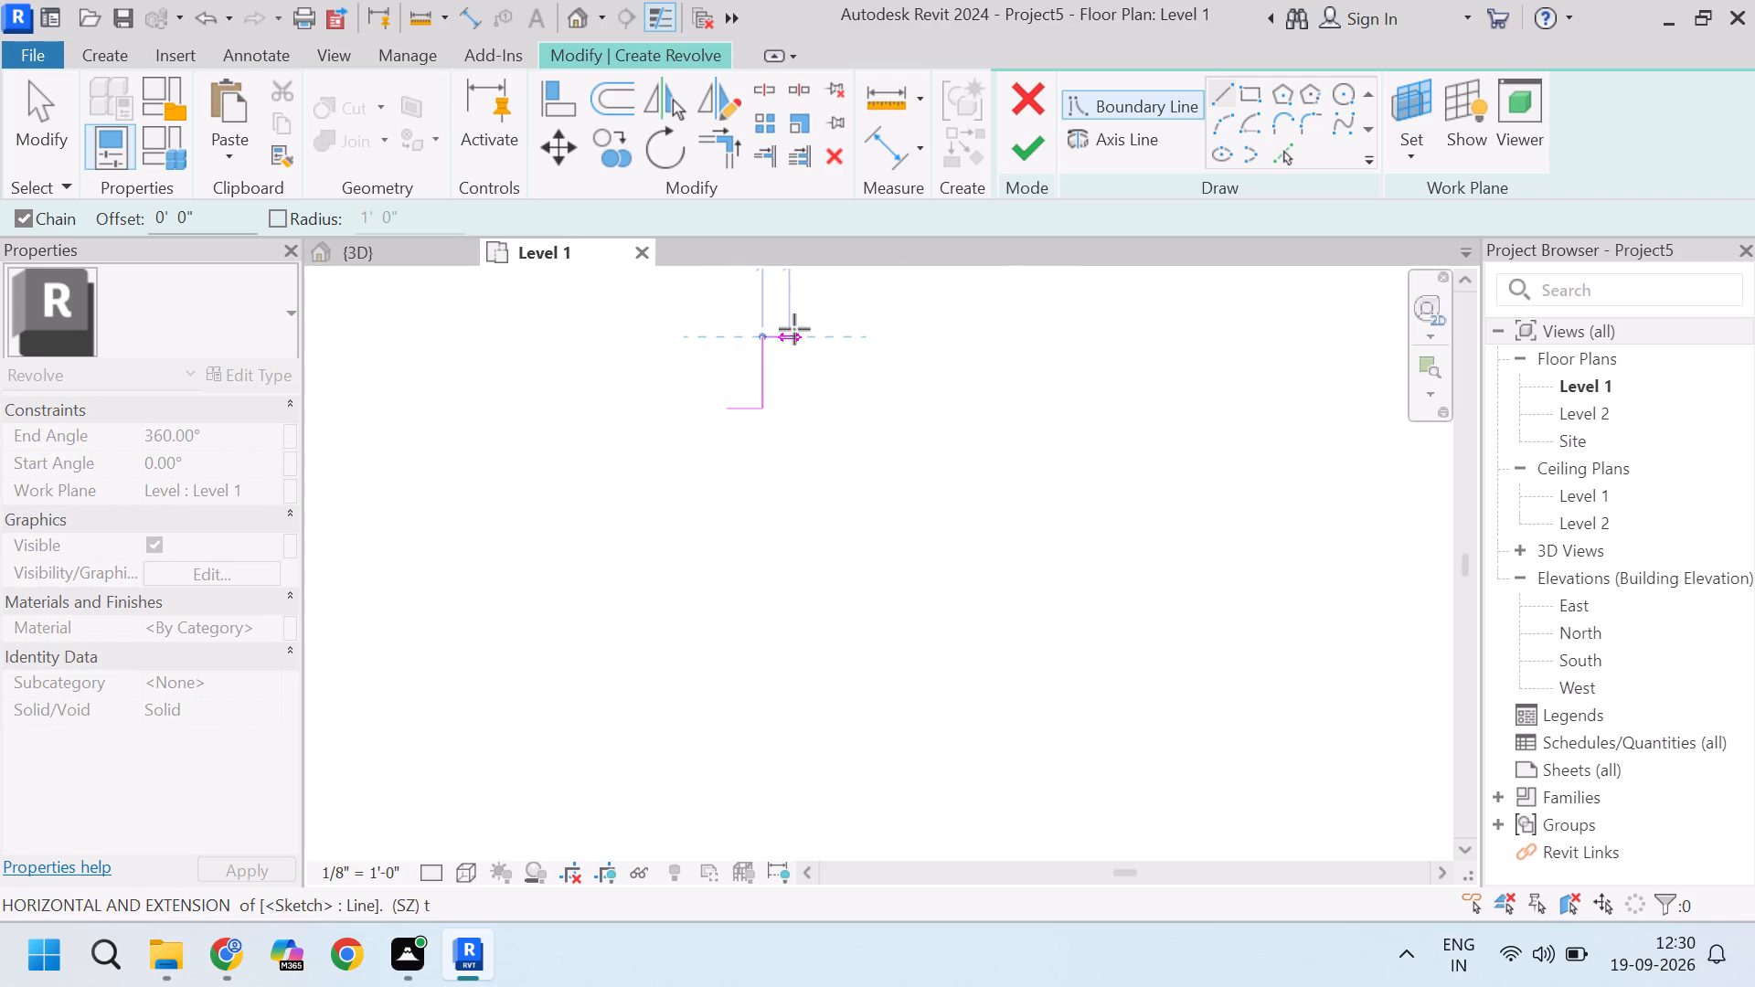
left_click(825, 326)
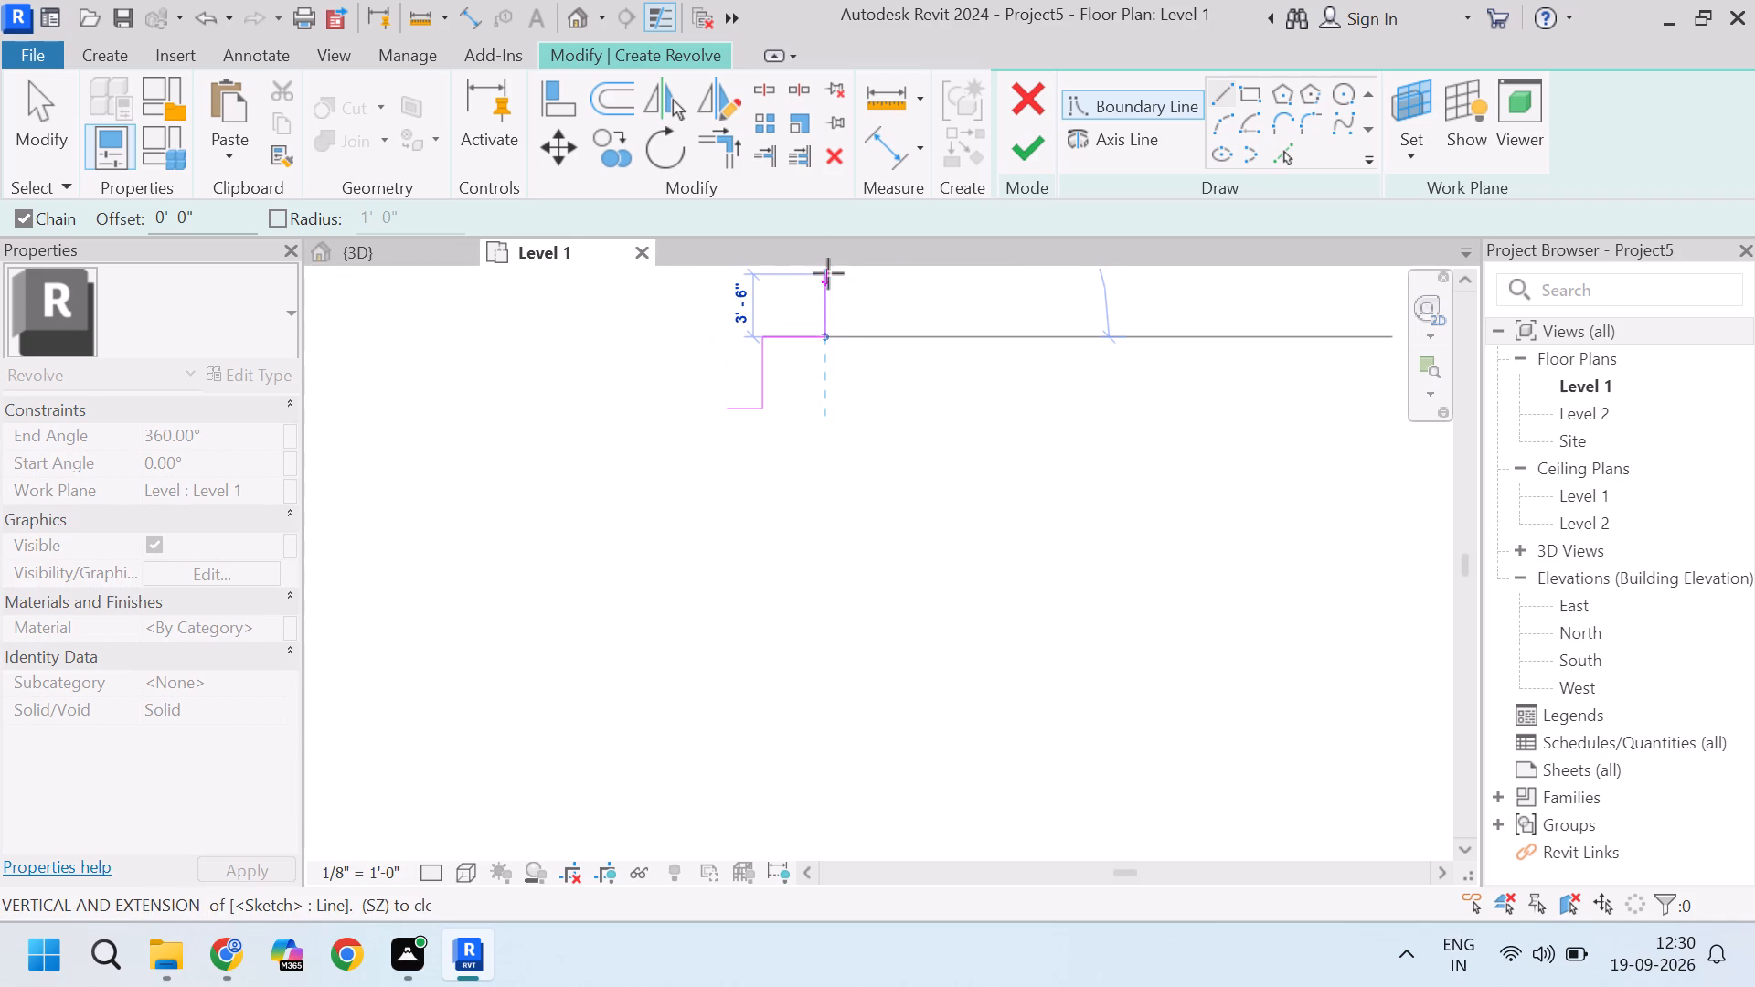
middle_click_drag(821, 311, 821, 348)
left_click(816, 304)
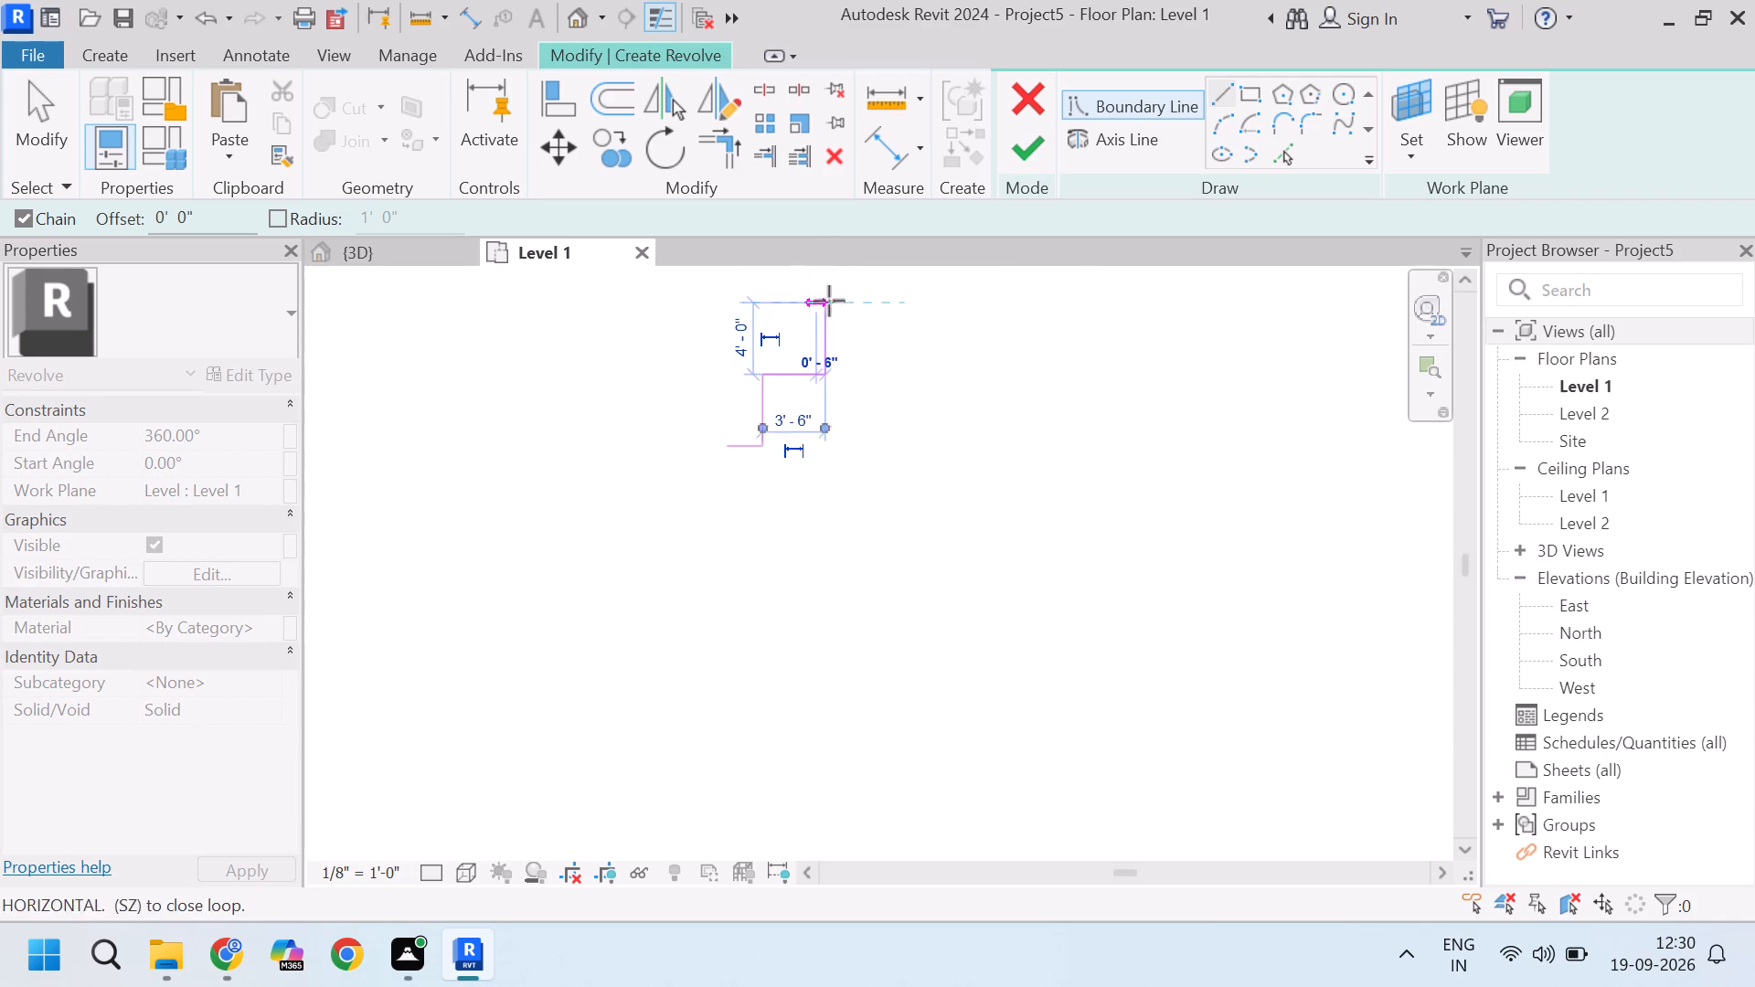
left_click(883, 296)
scroll(883, 296, "up", 4)
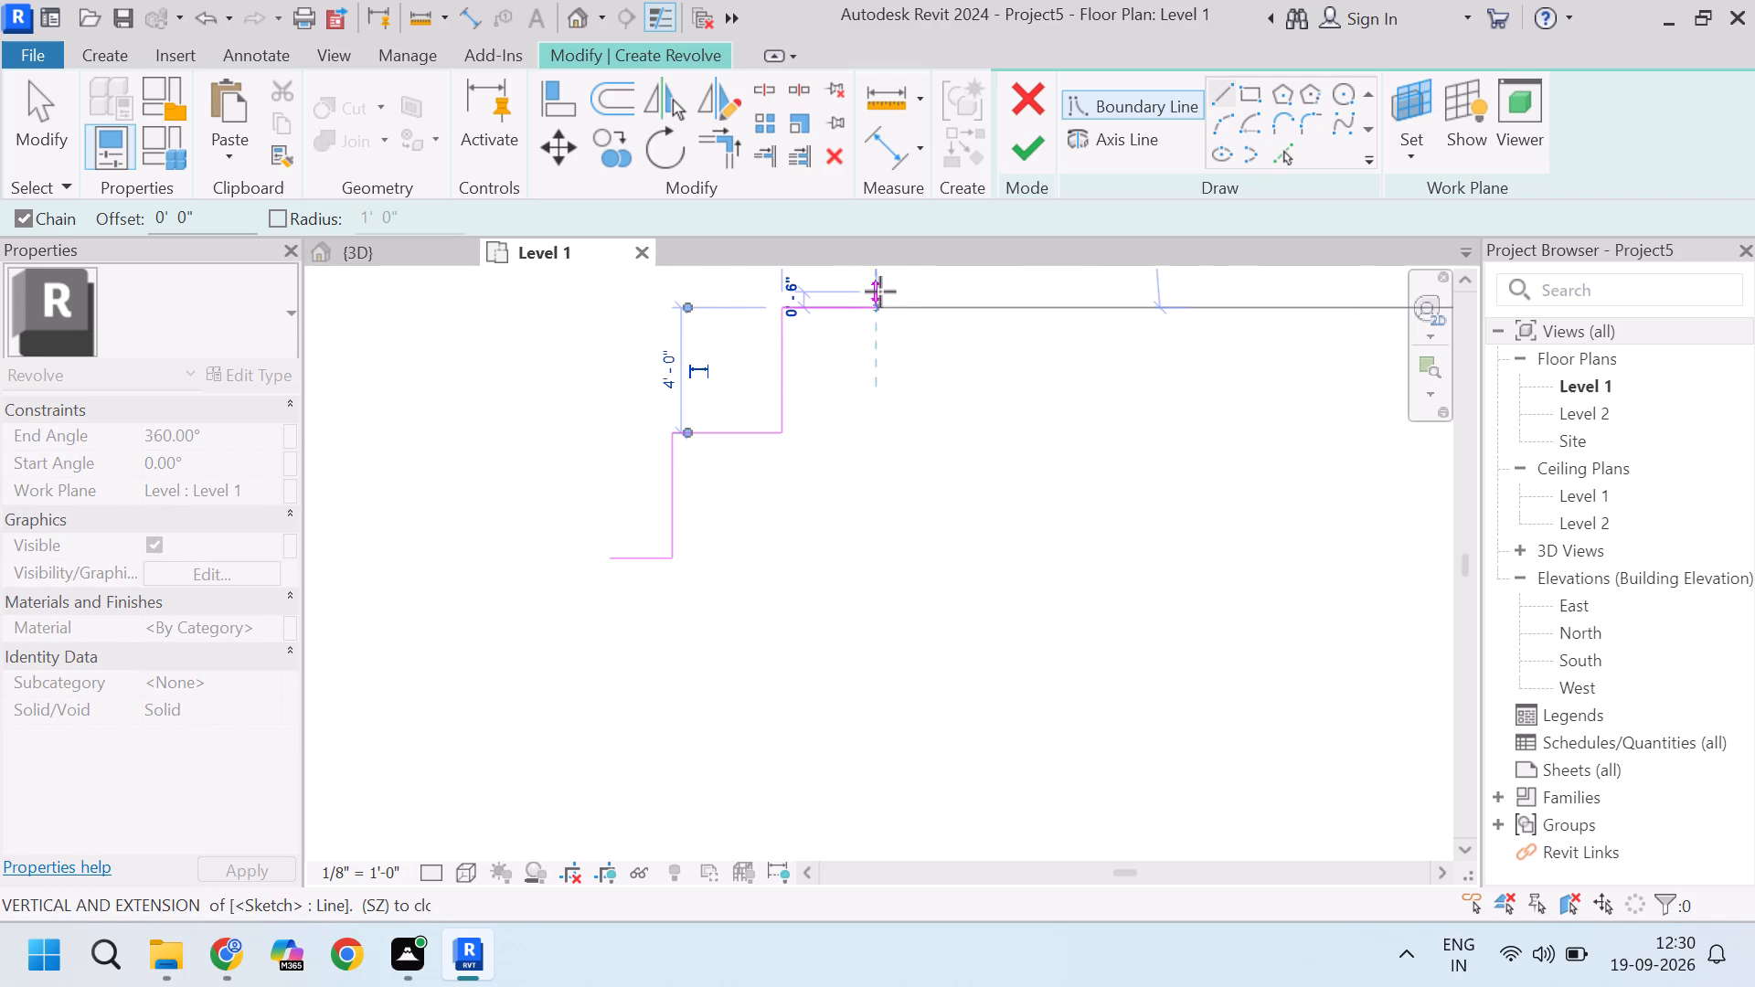
scroll(880, 301, "down", 8)
scroll(884, 267, "up", 8)
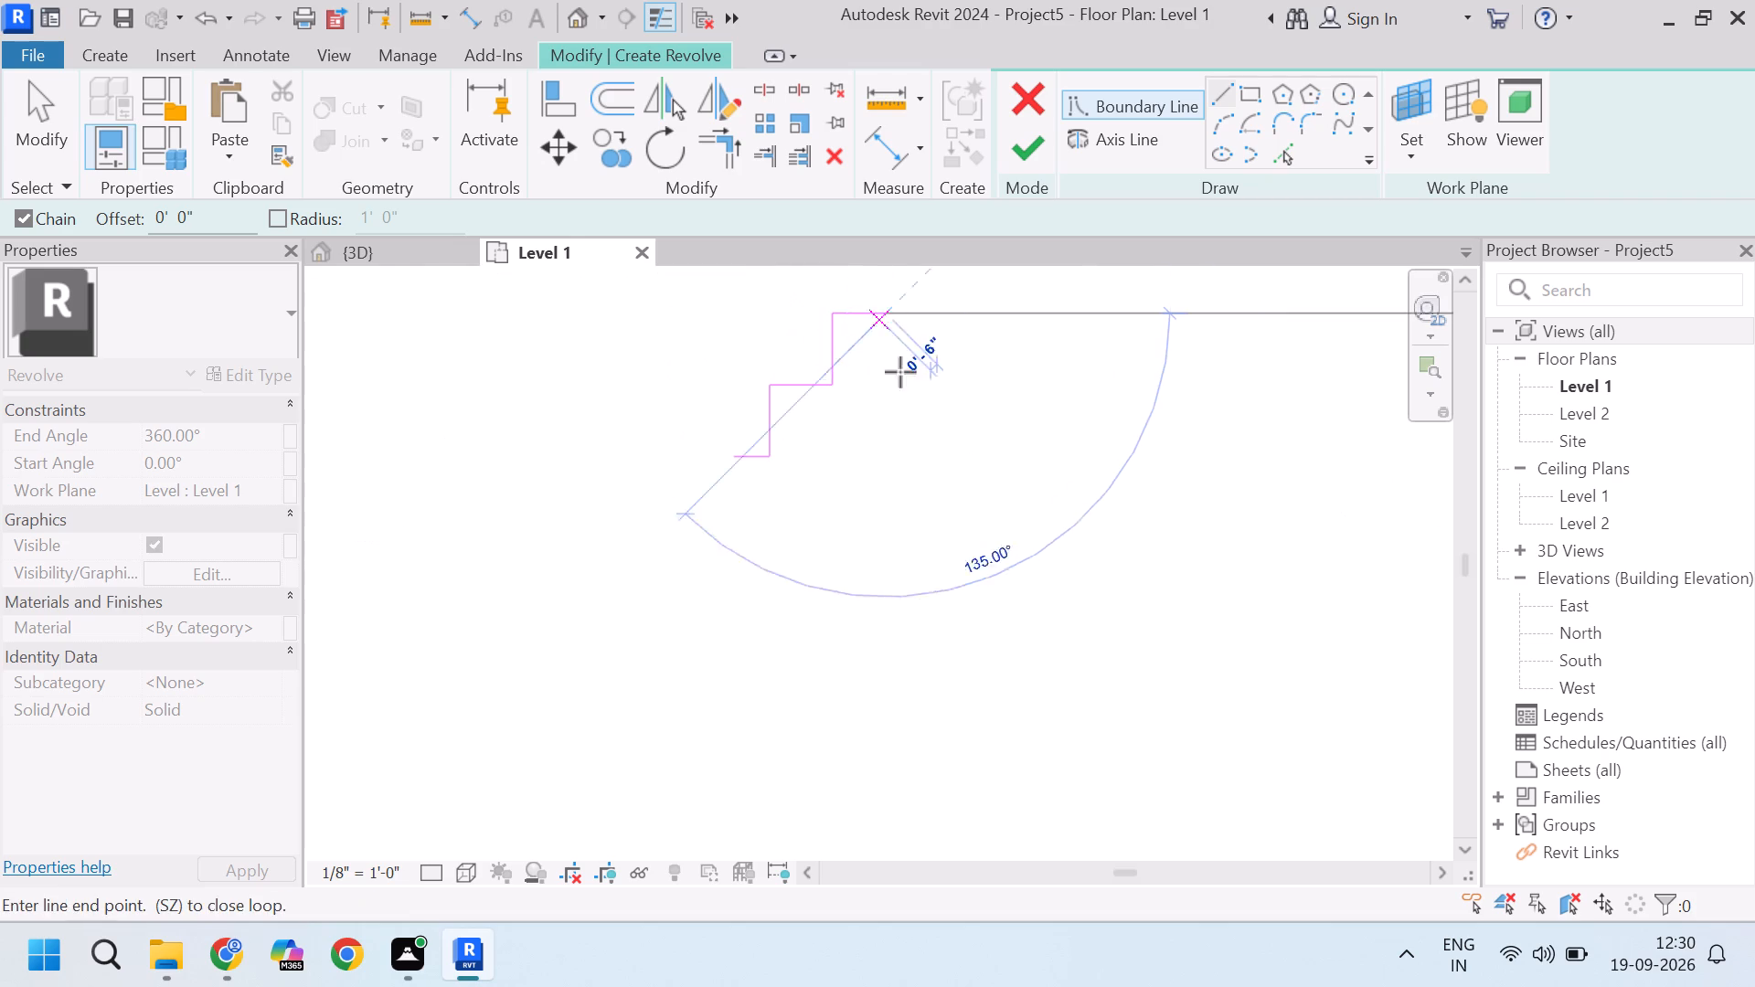
scroll(940, 555, "down", 4)
scroll(917, 399, "up", 2)
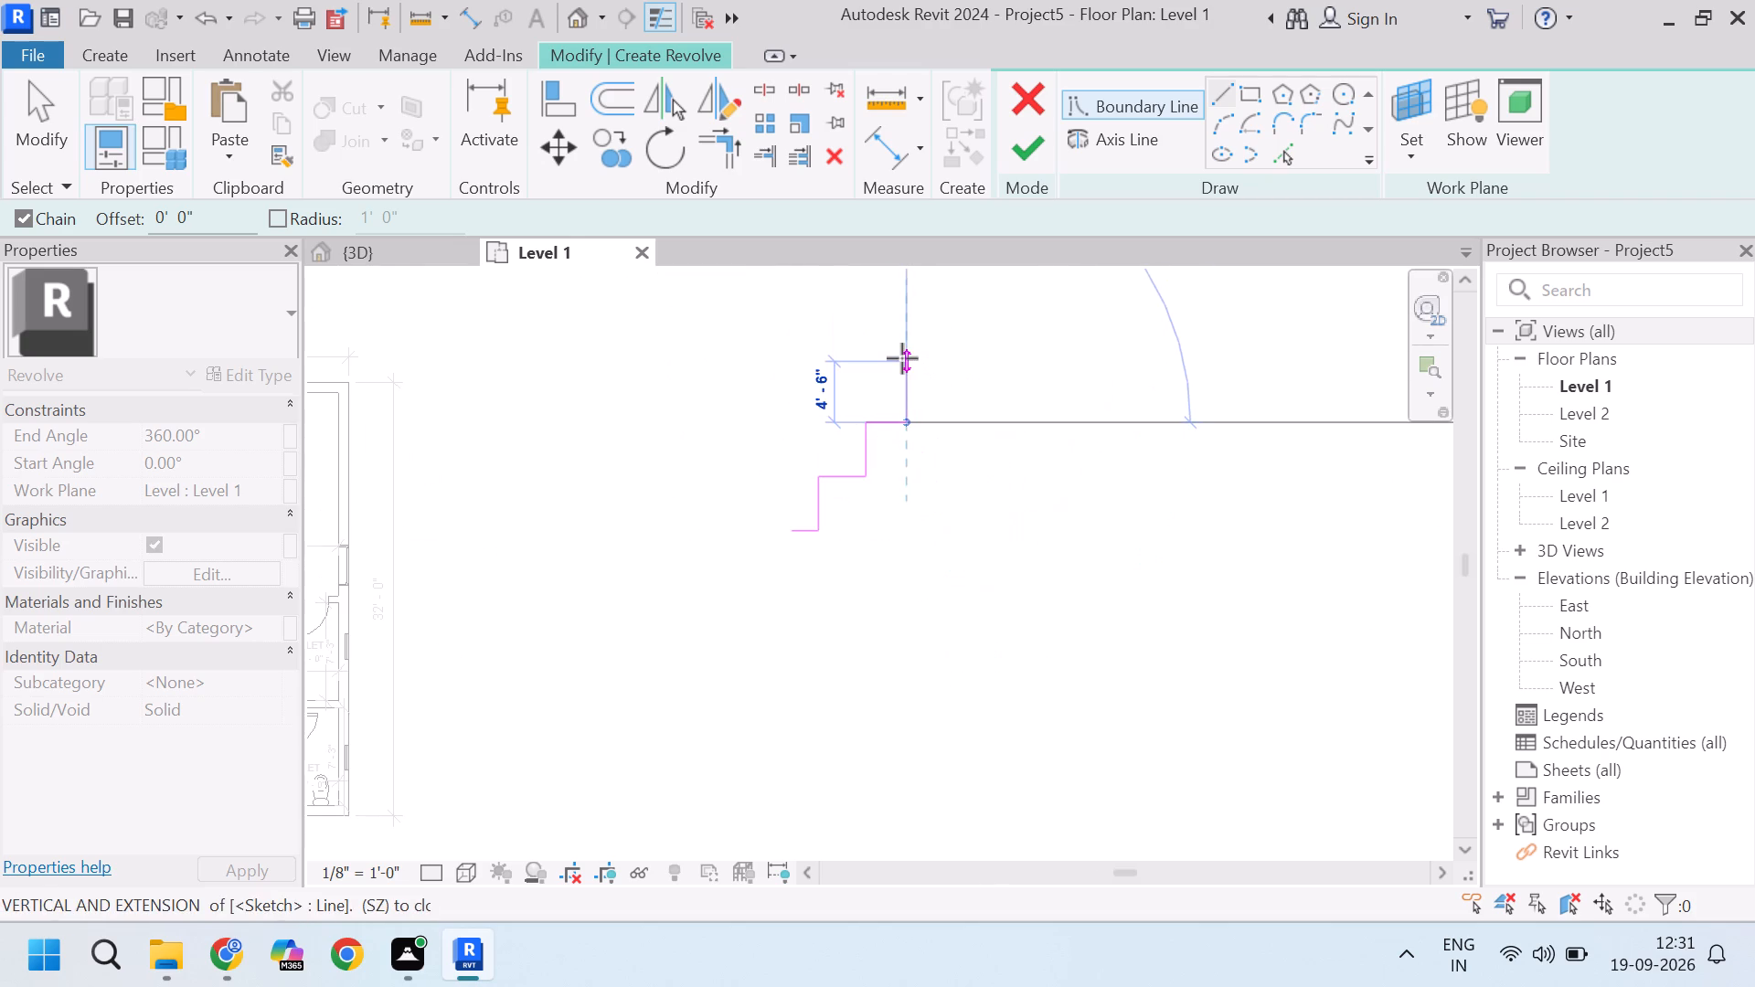
left_click(902, 358)
key("Escape")
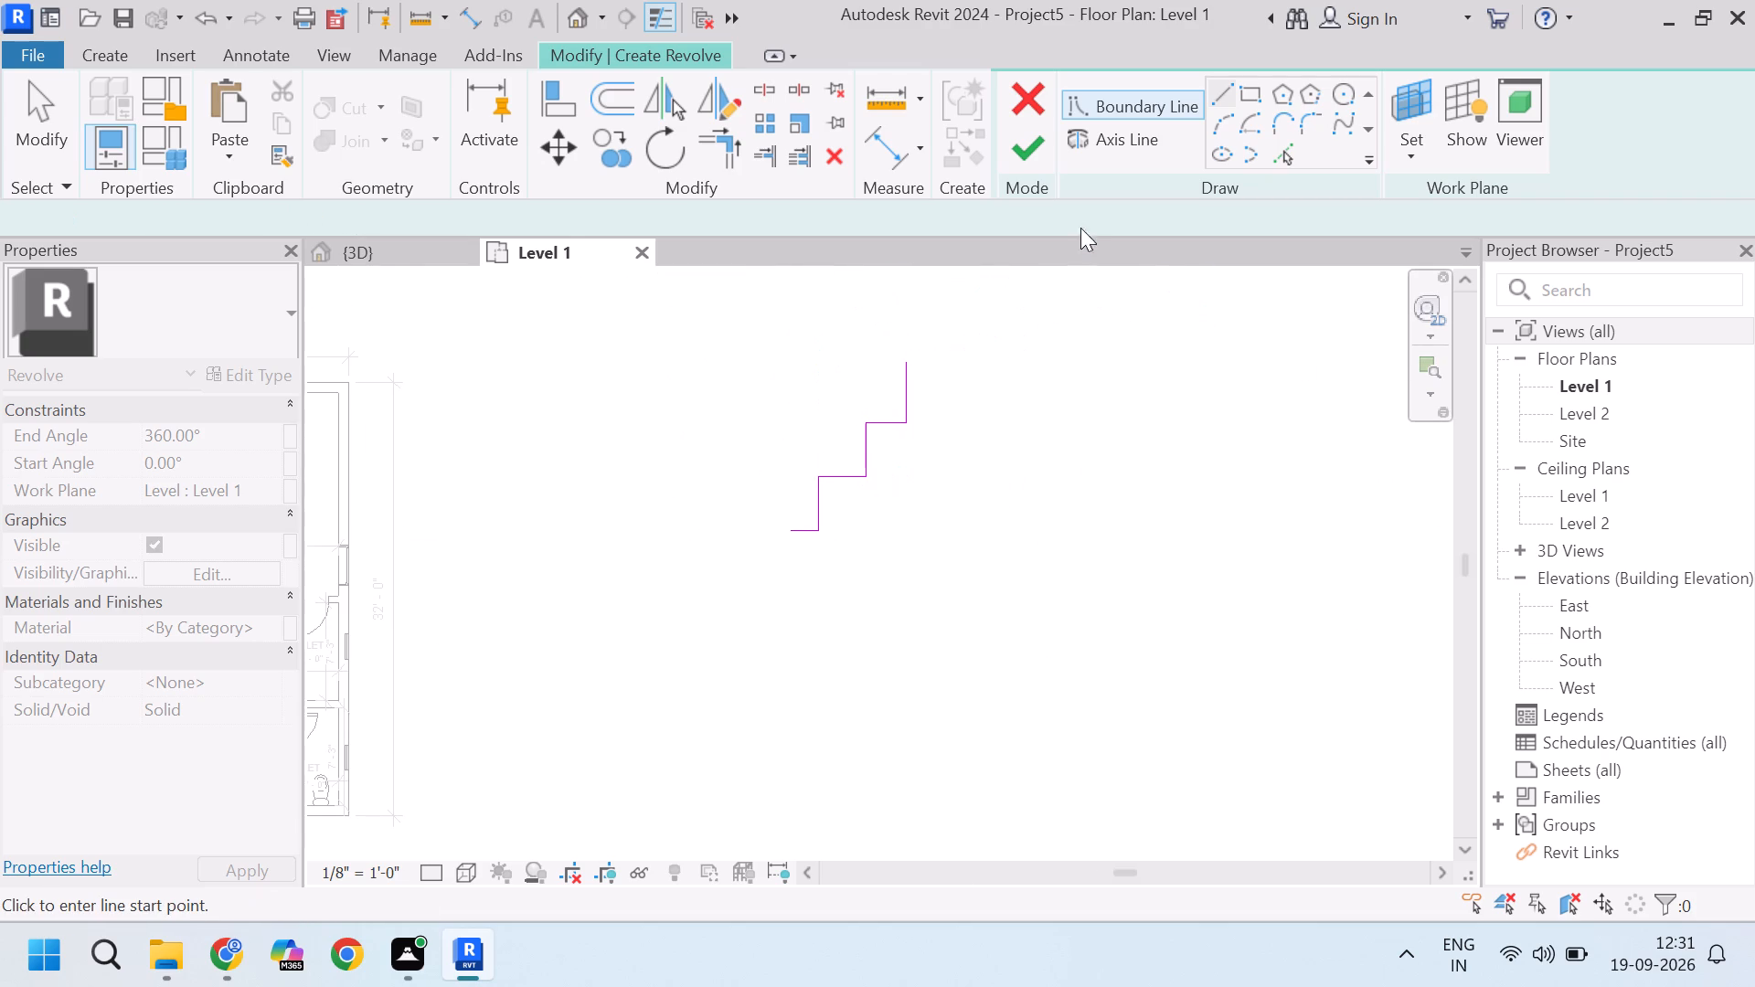
Draw the revolve's axis line along the stepped profile's topmost vertical segment and try to finish the sketch.
left_click(1134, 138)
scroll(975, 321, "up", 3)
left_click(874, 370)
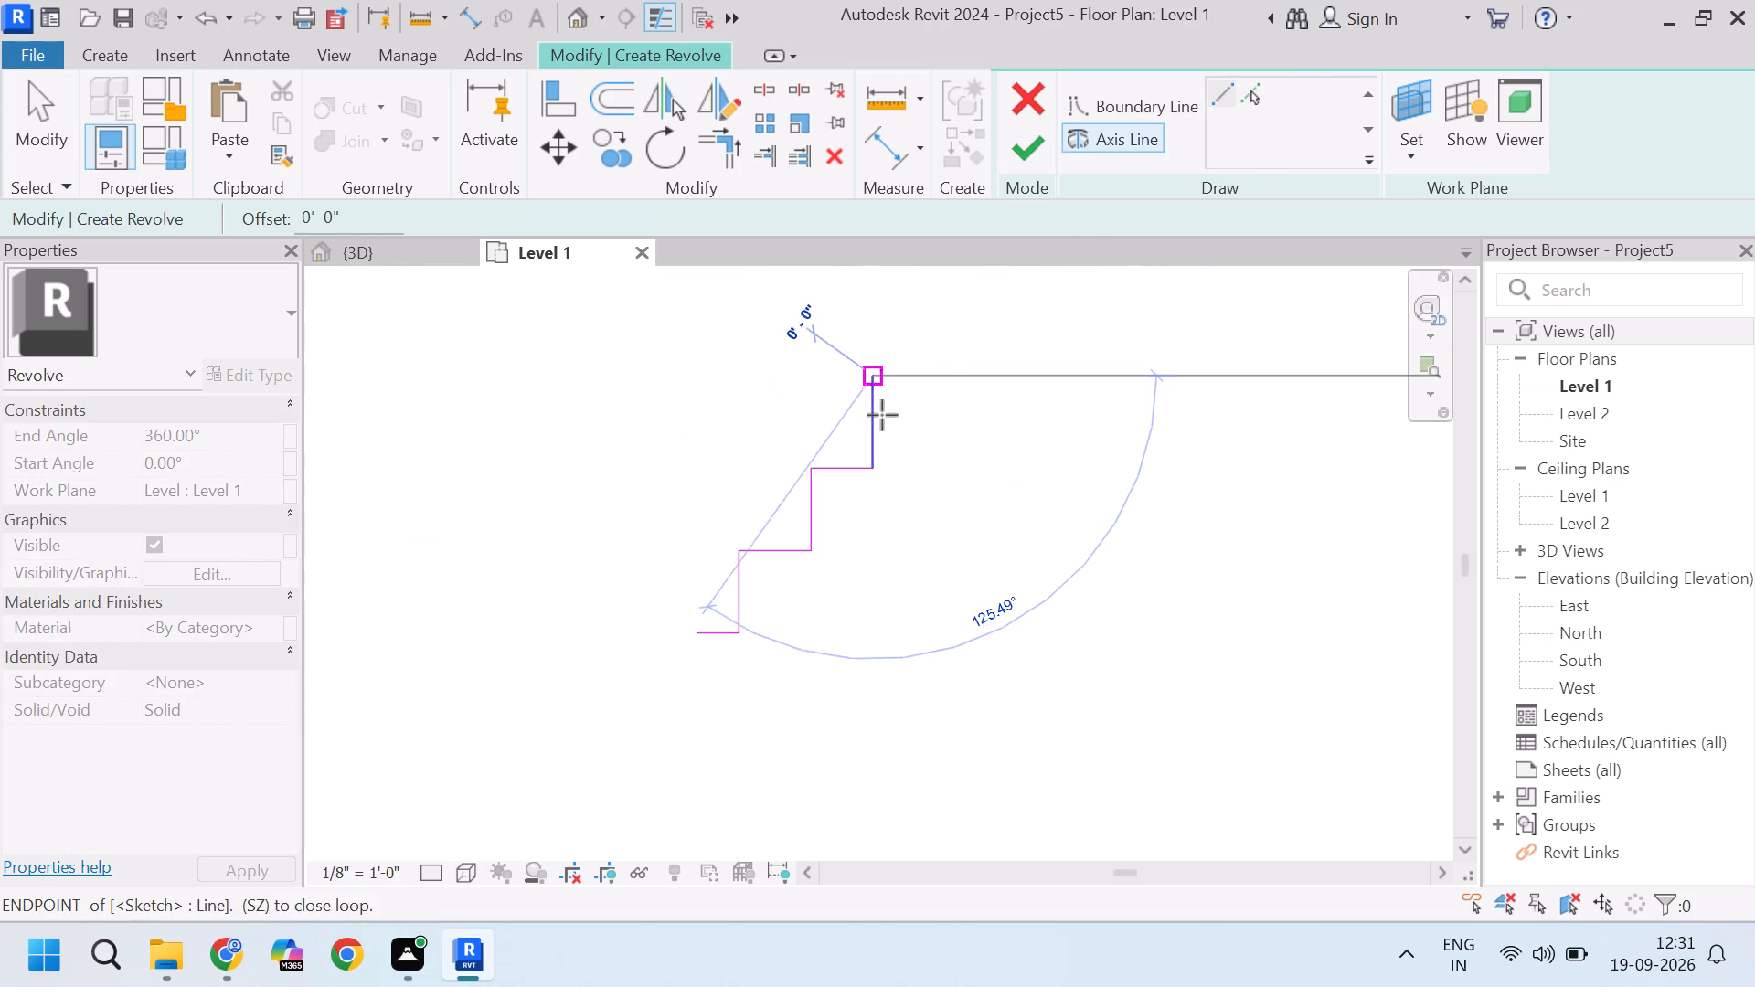
left_click(878, 470)
left_click(1022, 146)
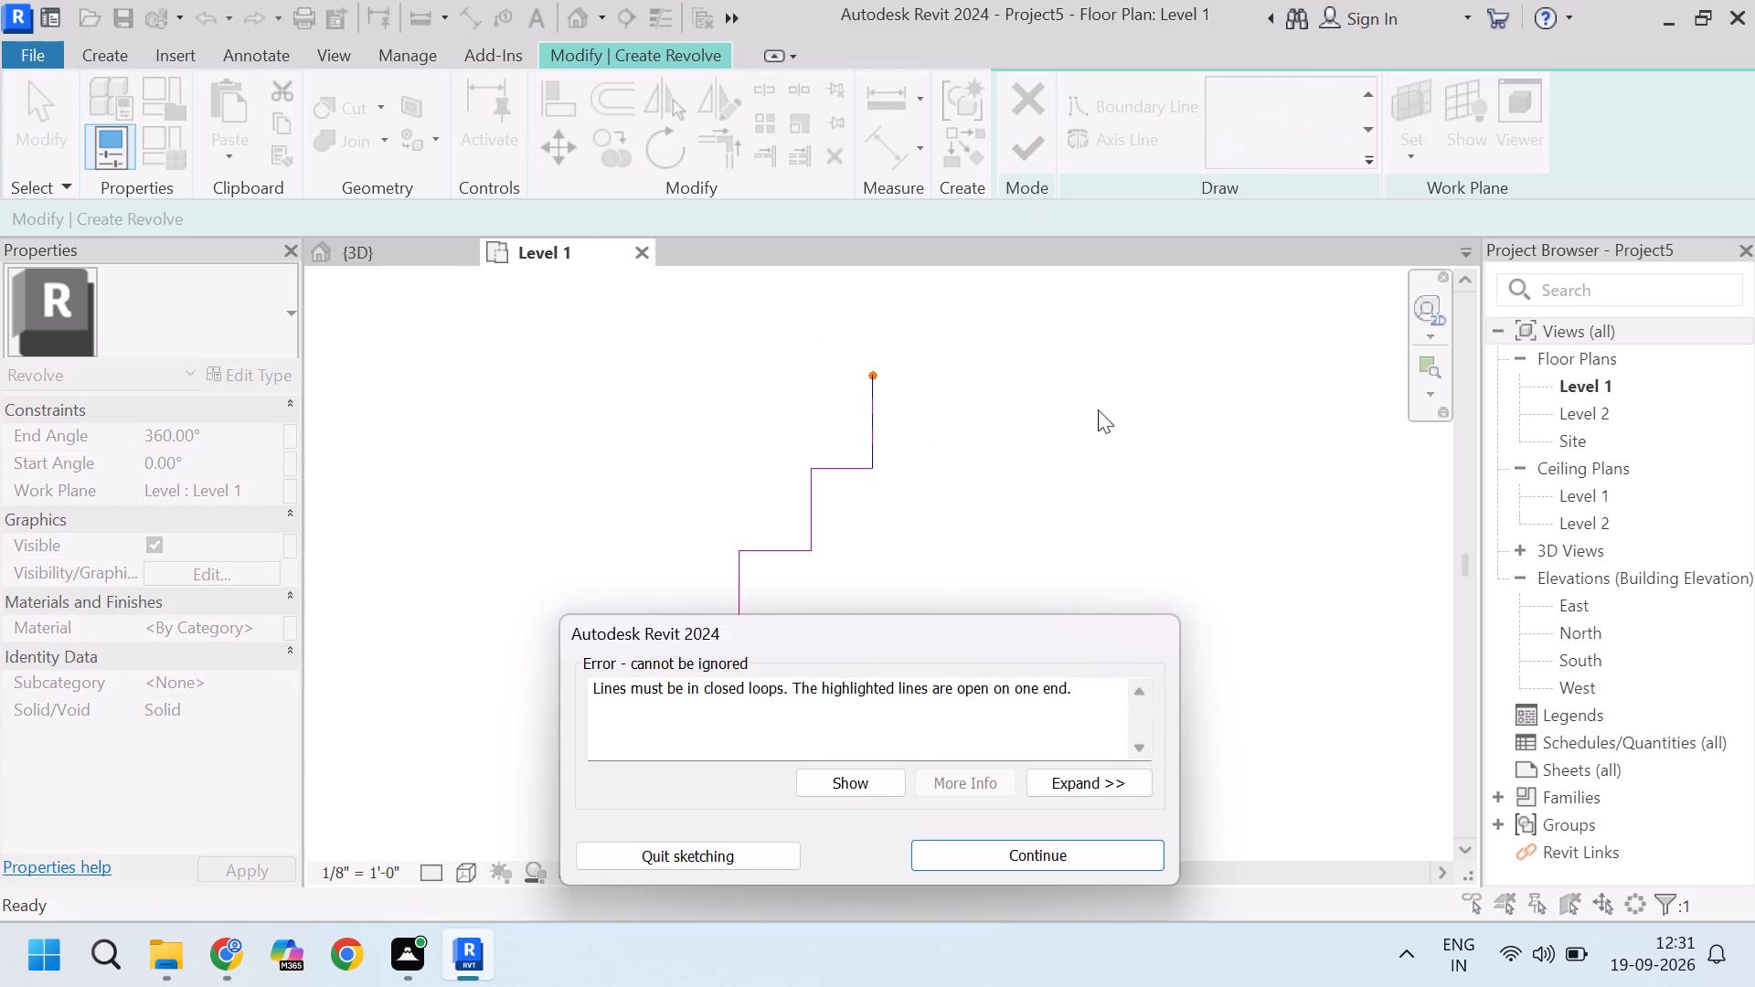
left_click(1039, 855)
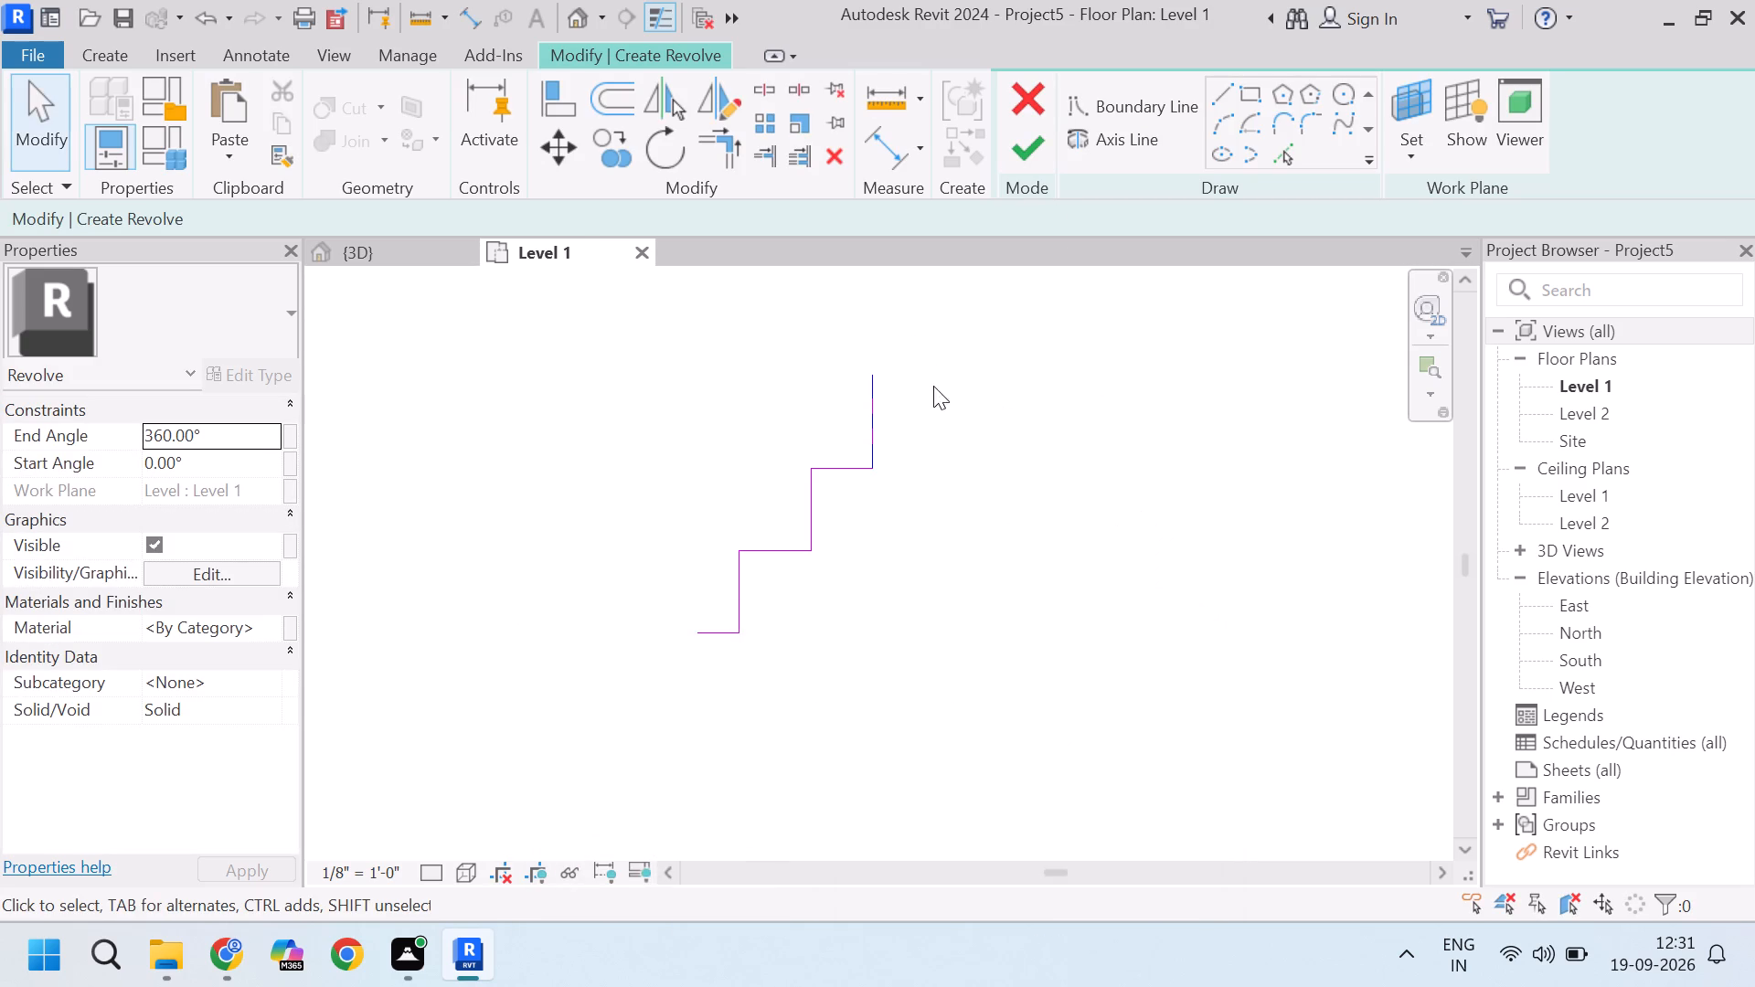
Close the stepped profile with boundary lines down from its lowest end, 8'-6" across the base and 10'-0" up to the topmost tread's end.
scroll(916, 388, "up", 3)
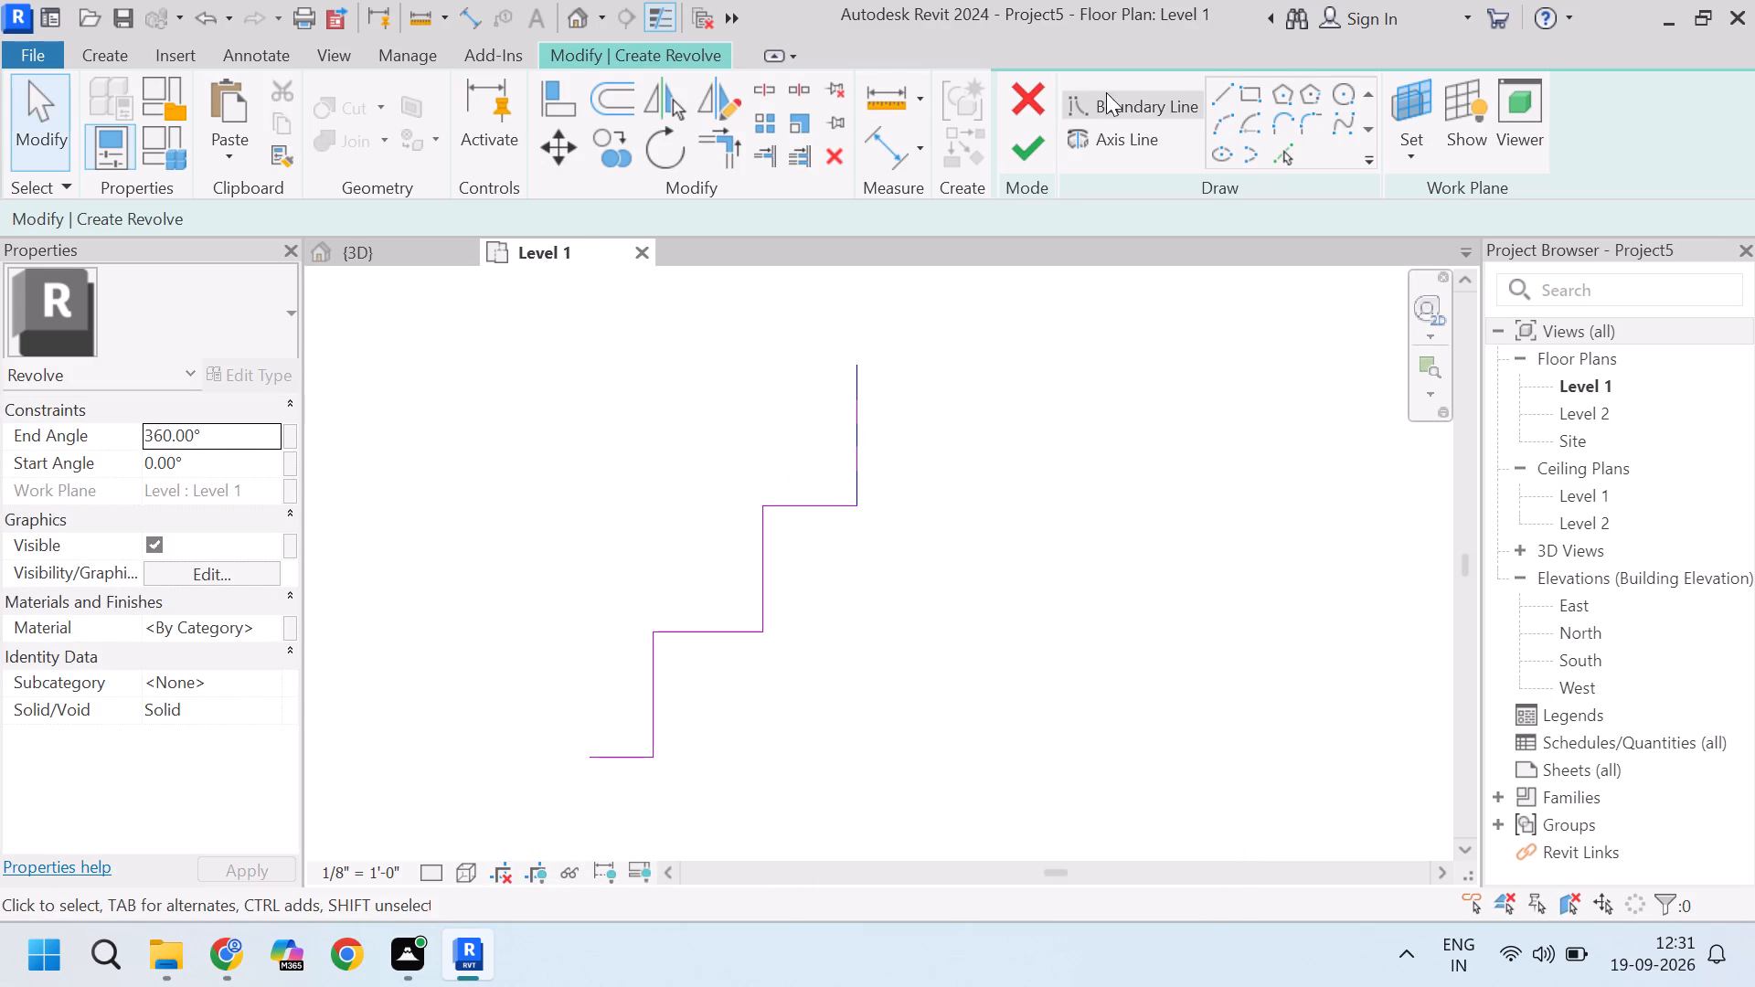
left_click(1106, 92)
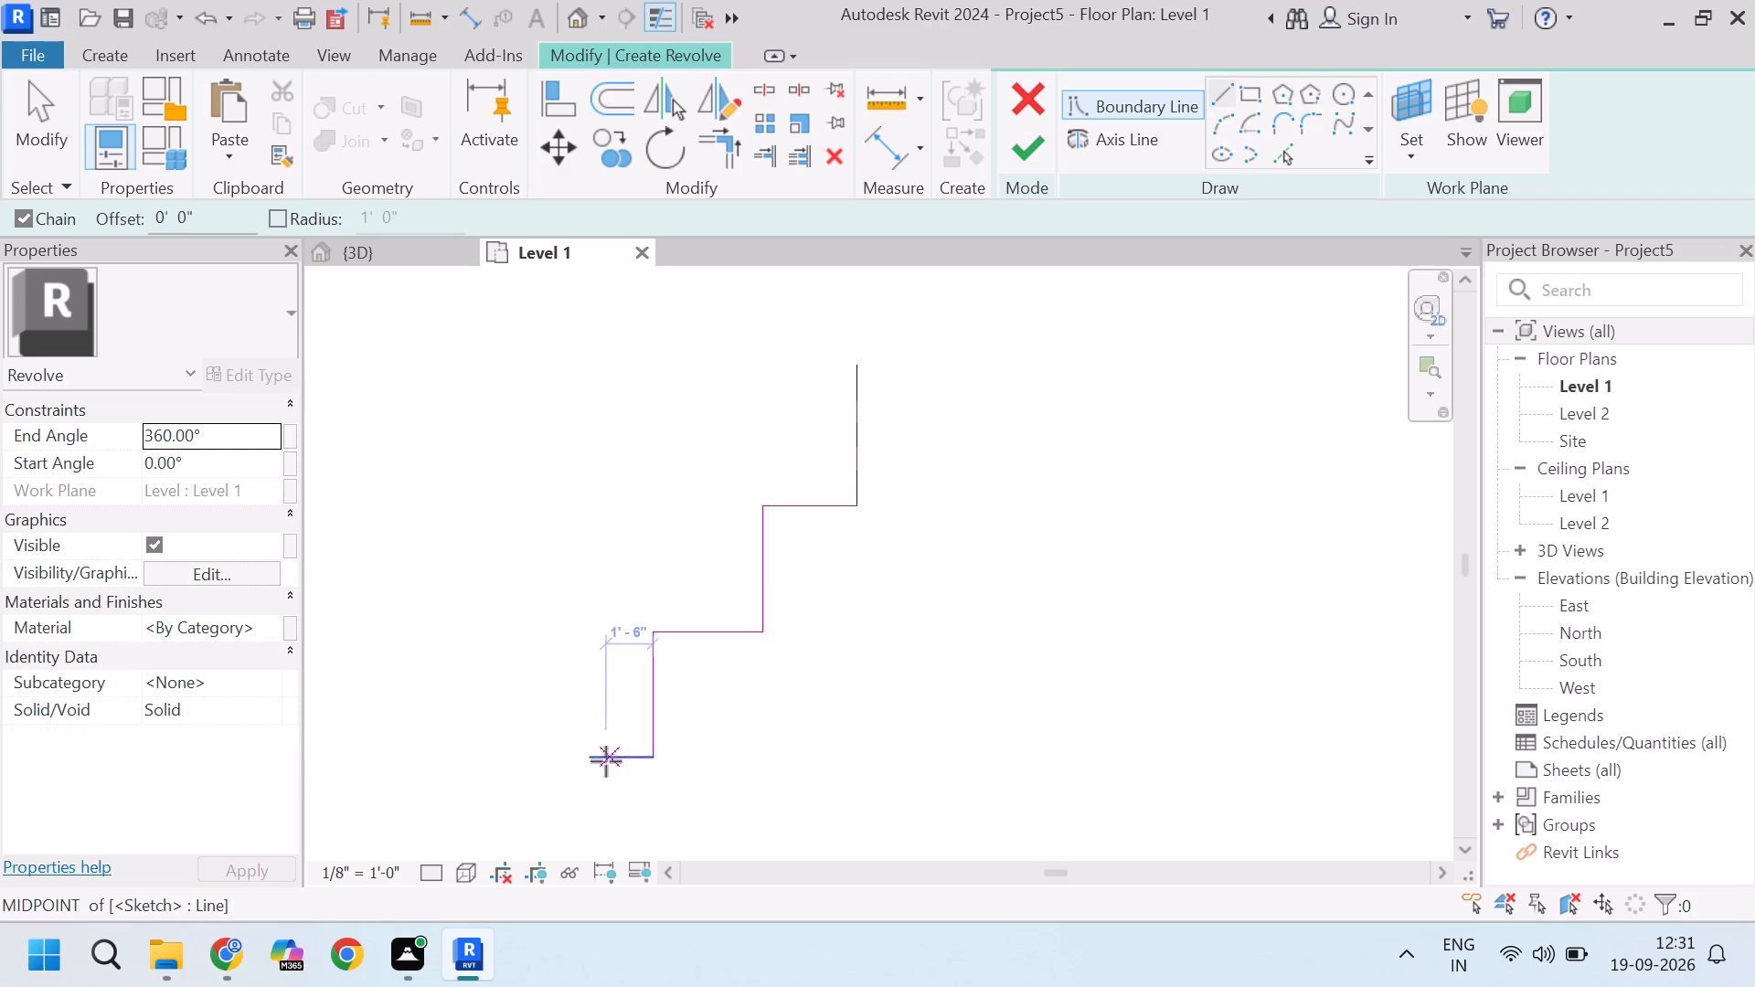
left_click(599, 757)
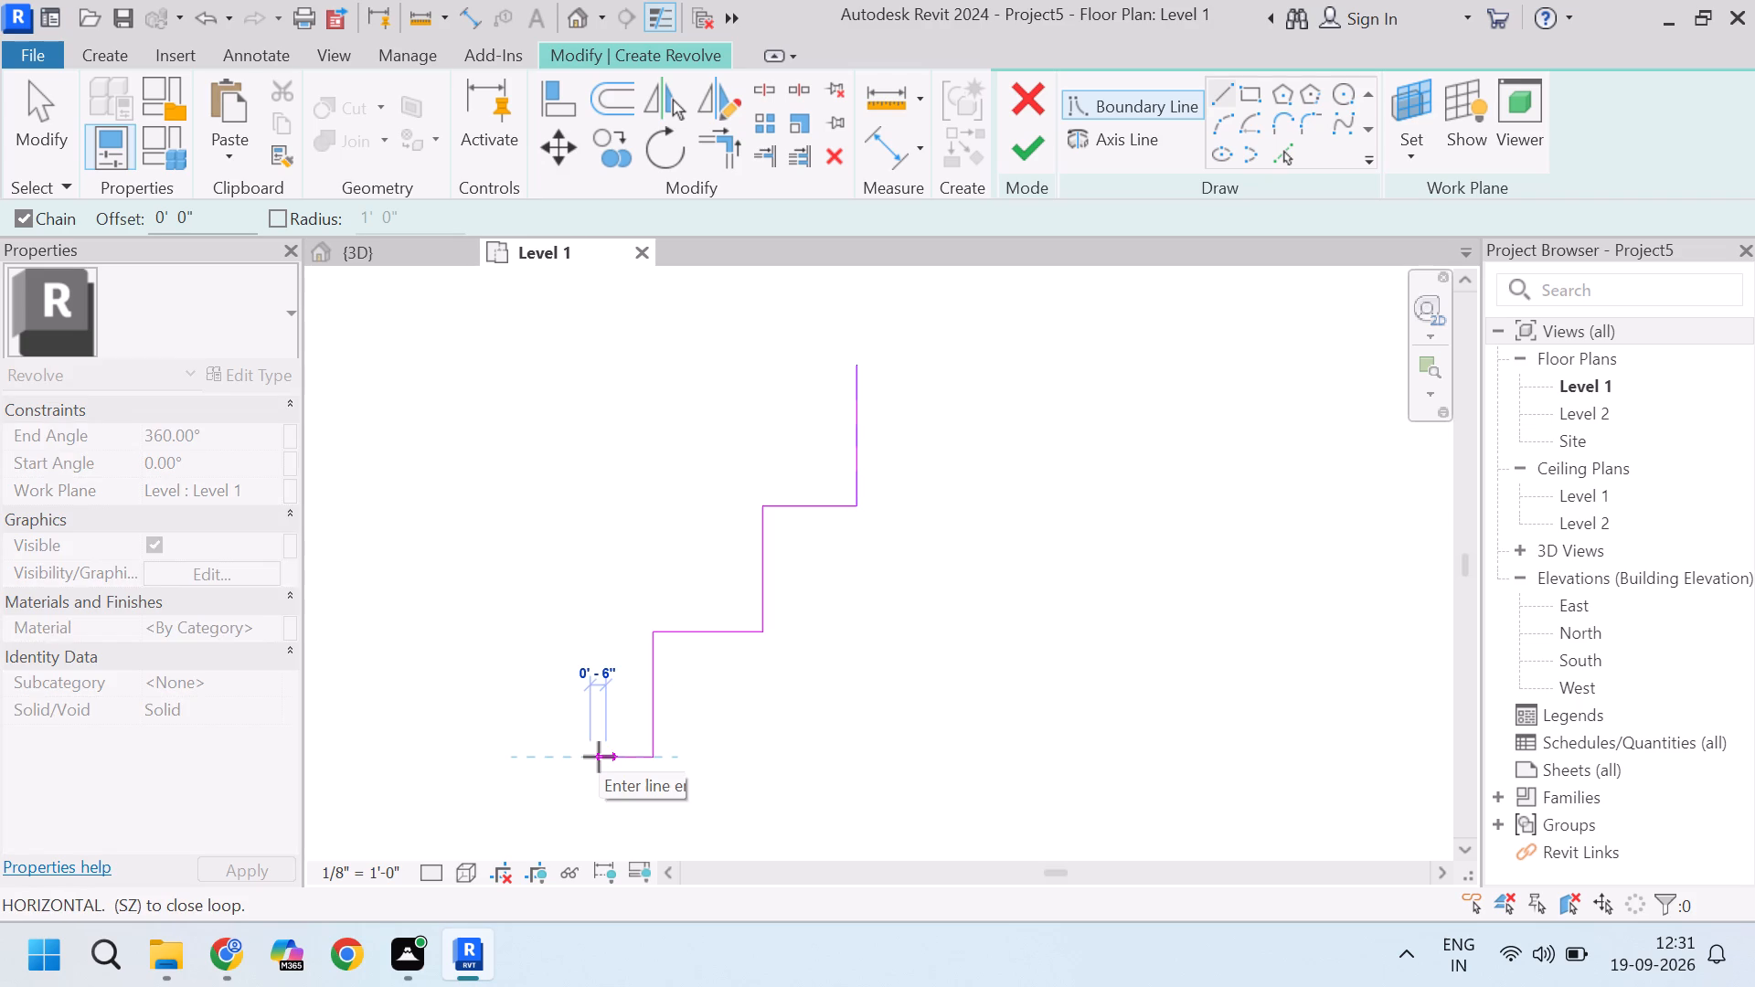
left_click(592, 818)
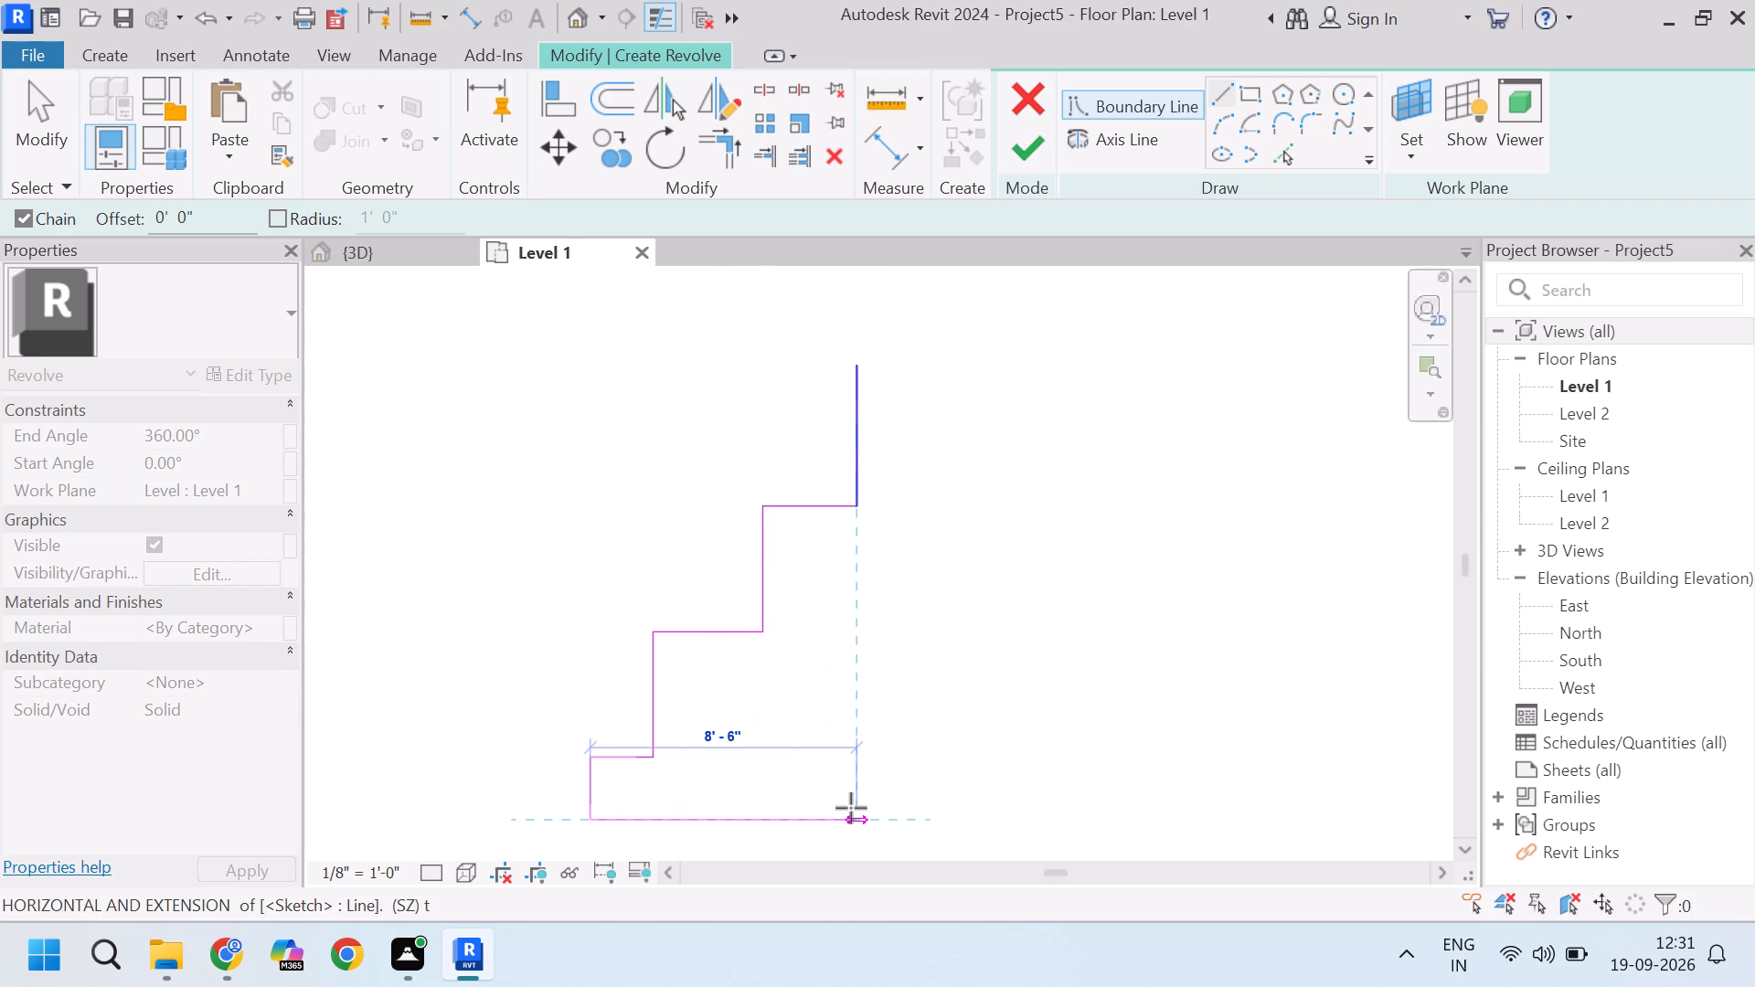
left_click(851, 808)
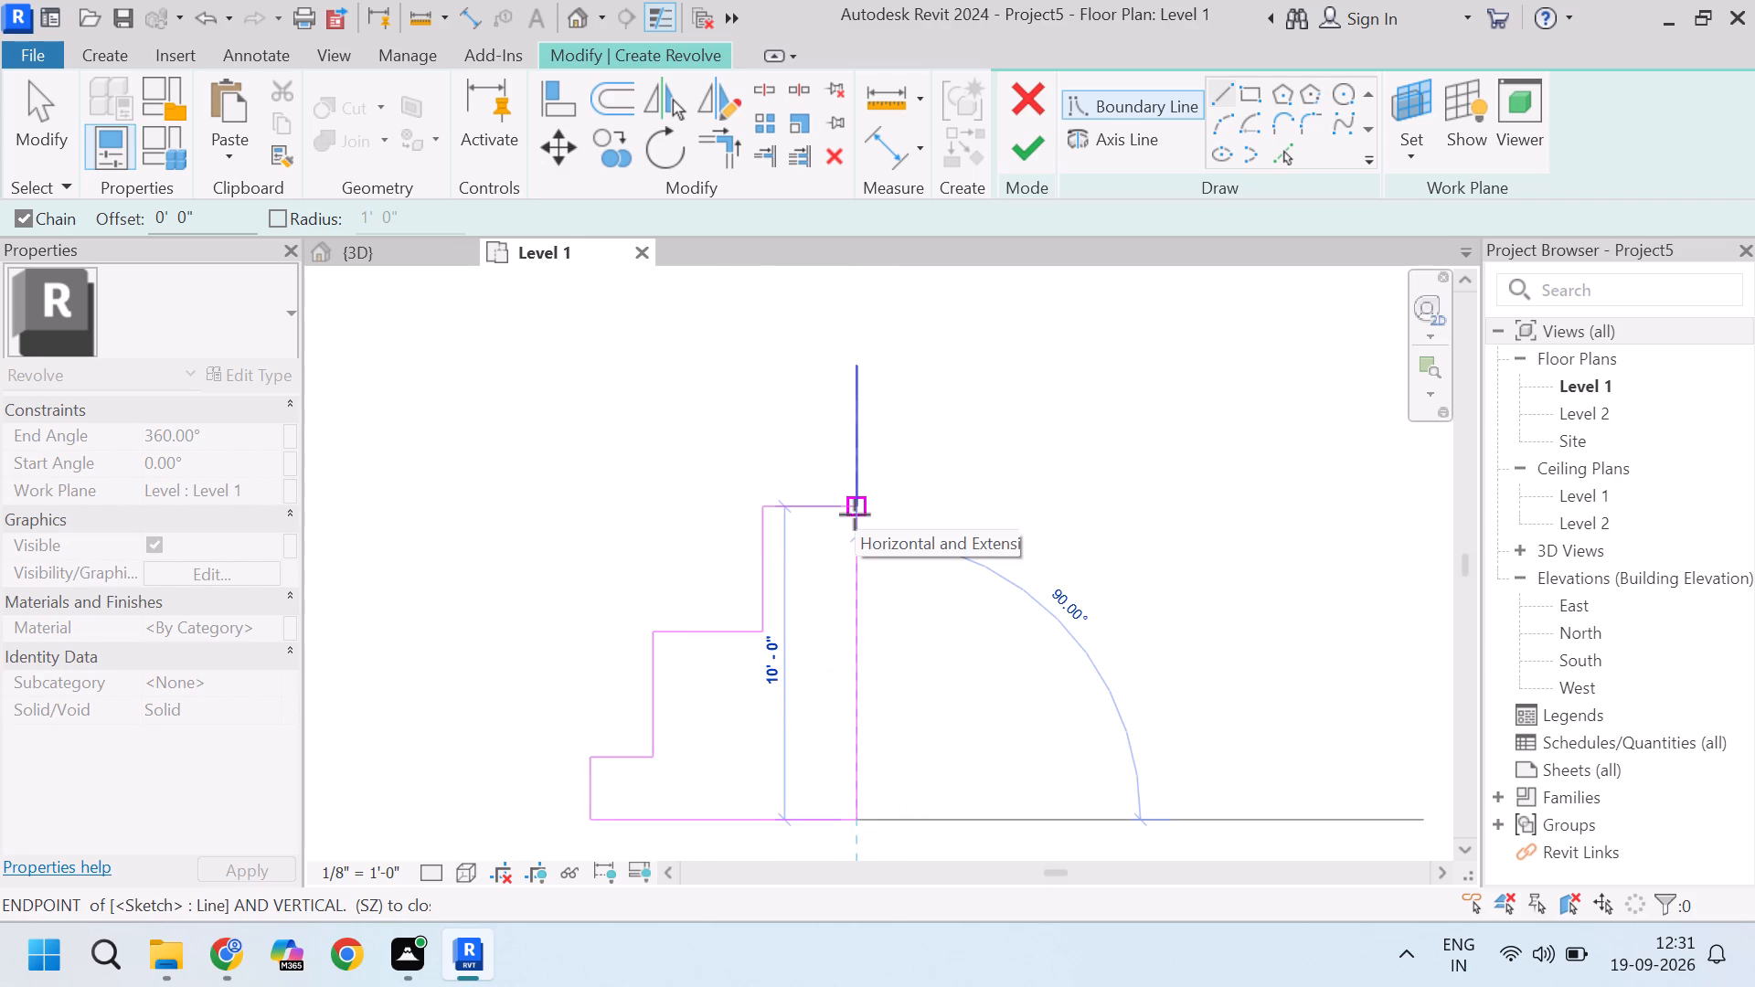
left_click(855, 515)
key("Escape")
key("Escape")
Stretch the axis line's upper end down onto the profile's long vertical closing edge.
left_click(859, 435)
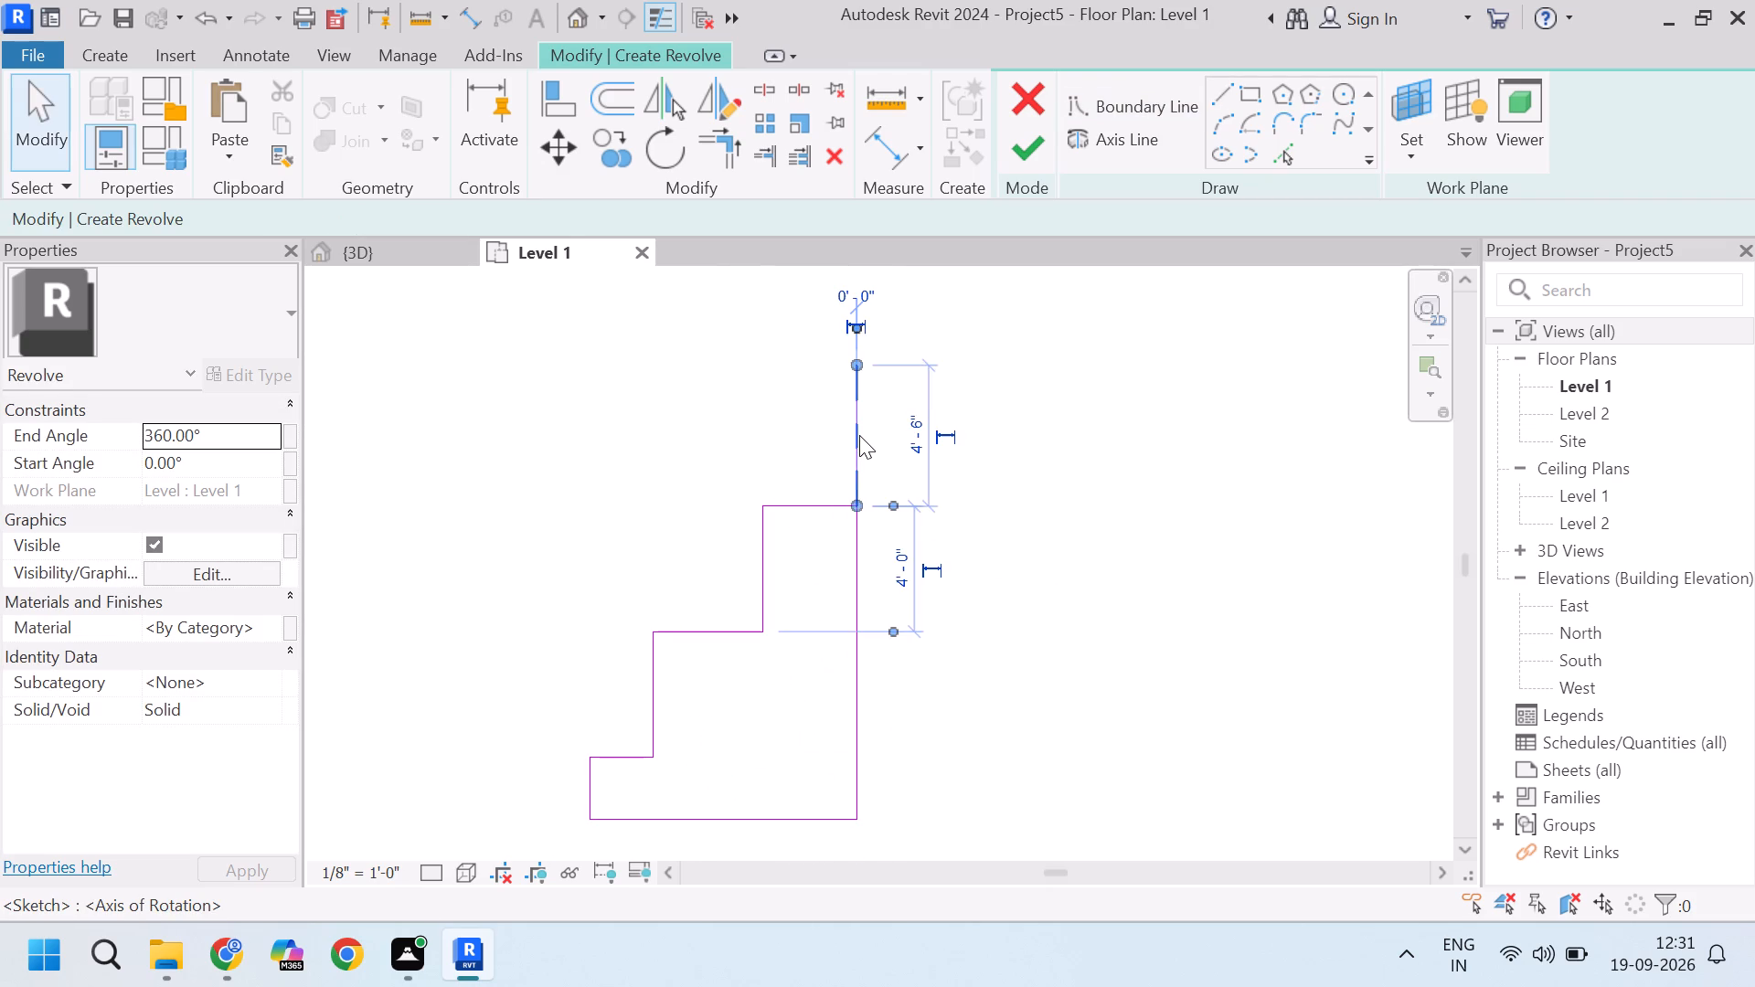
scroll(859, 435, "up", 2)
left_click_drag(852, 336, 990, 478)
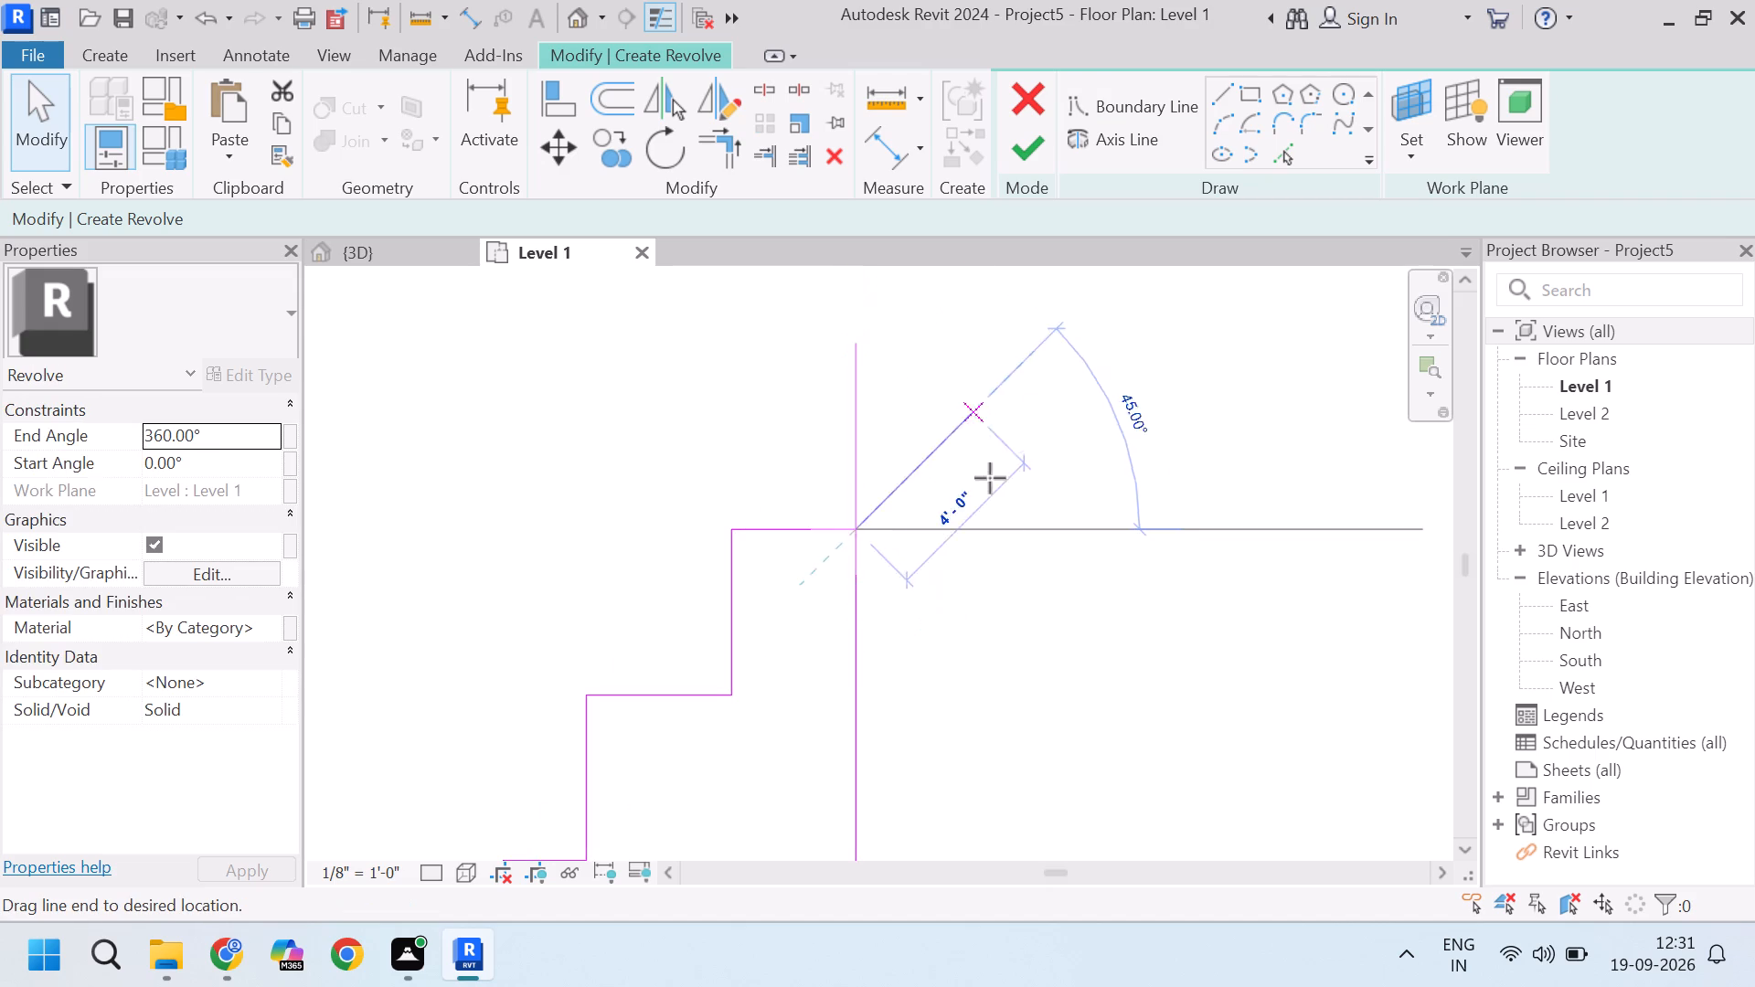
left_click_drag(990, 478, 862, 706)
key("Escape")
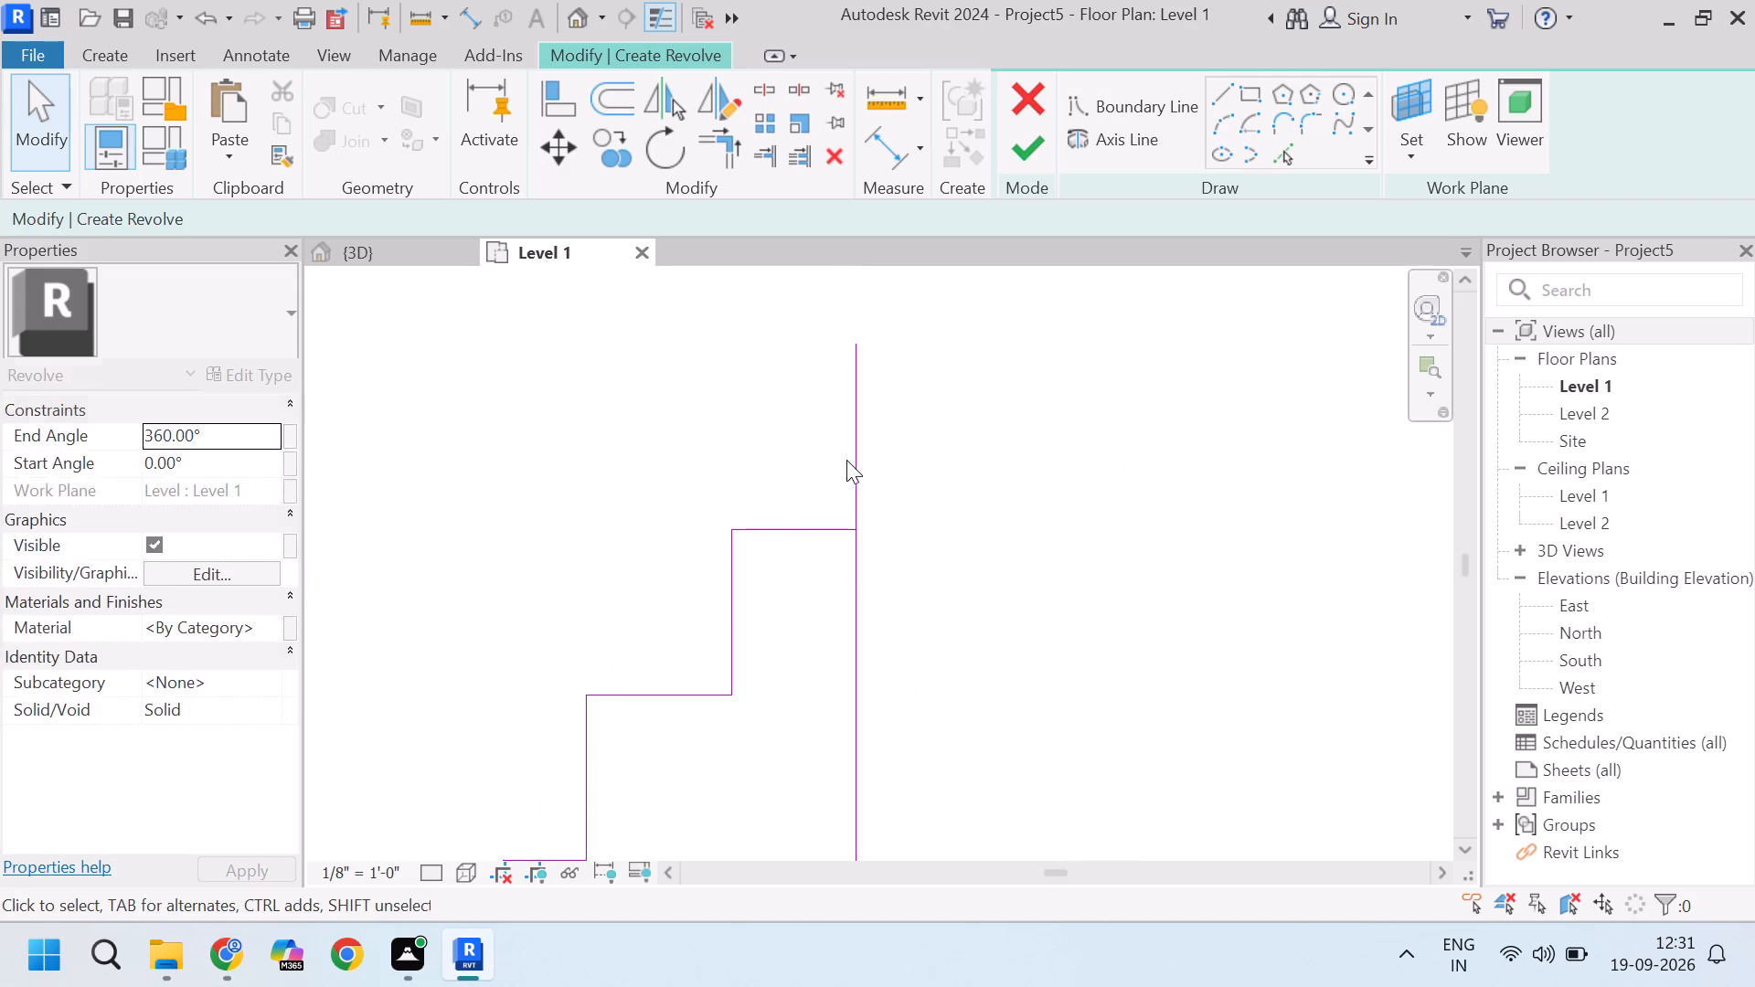
Delete the vertical boundary segment that projects above the profile's top corner.
left_click(861, 454)
key("Delete")
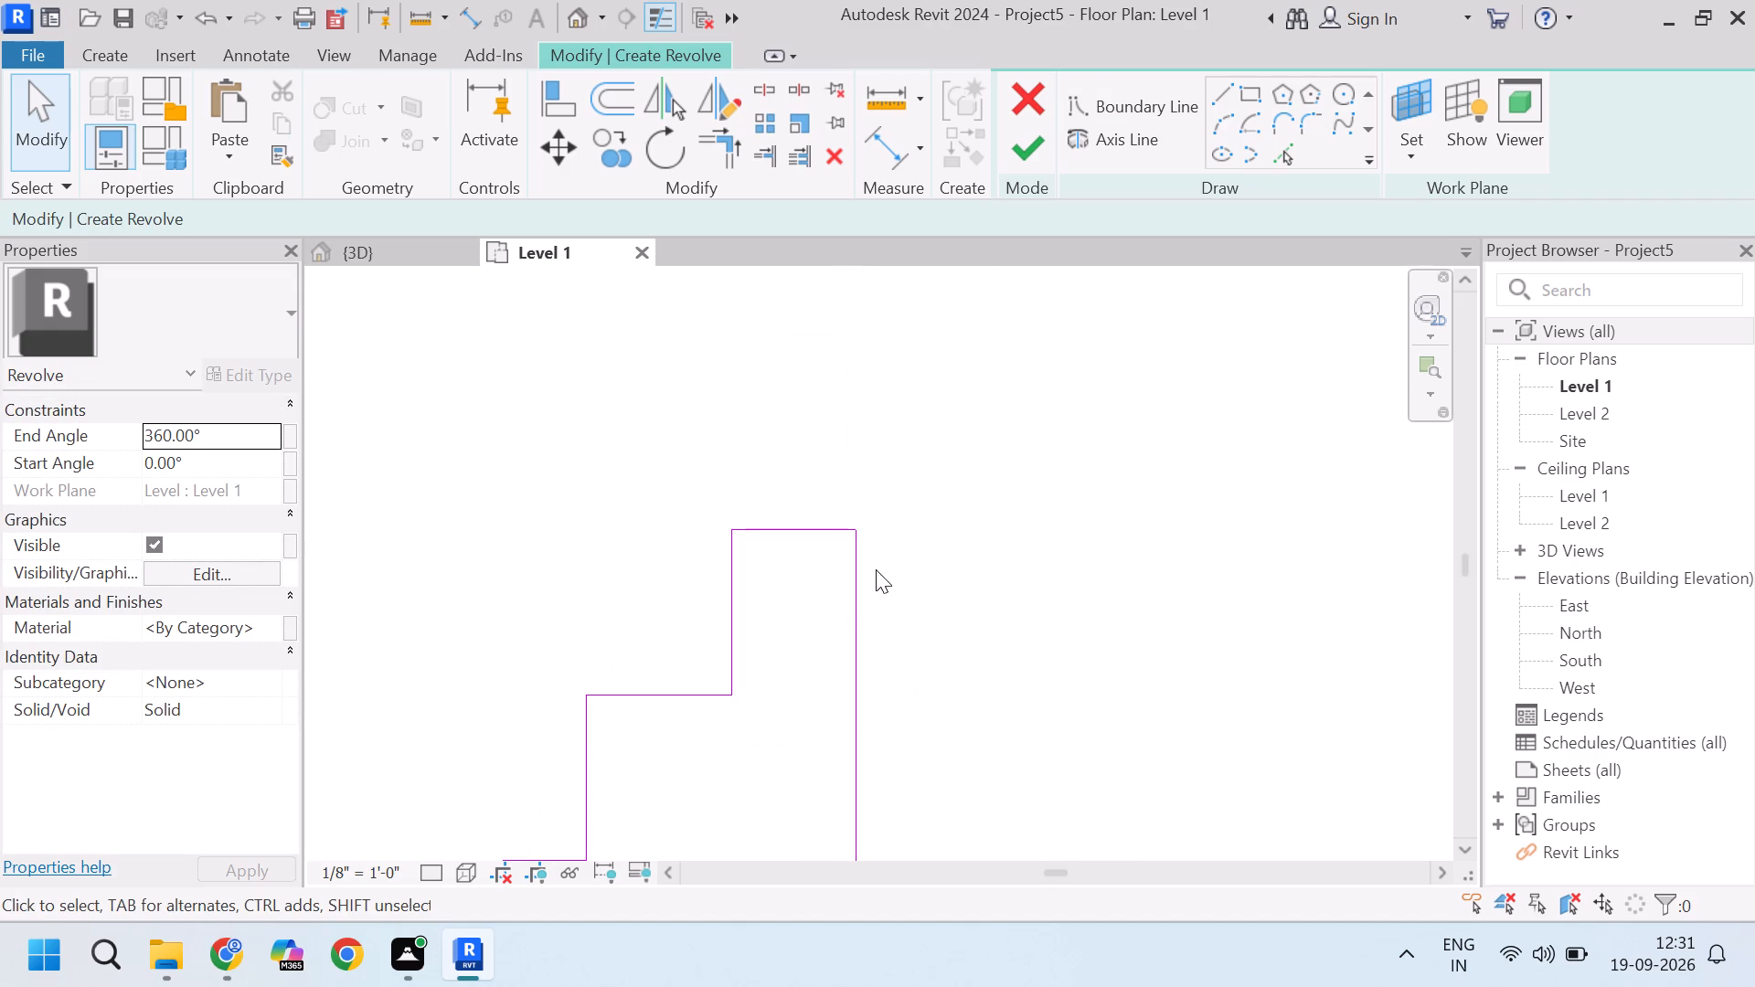
Draw a replacement axis line about 1'-6" long, down from the profile's top corner along its closing edge.
left_click(1098, 146)
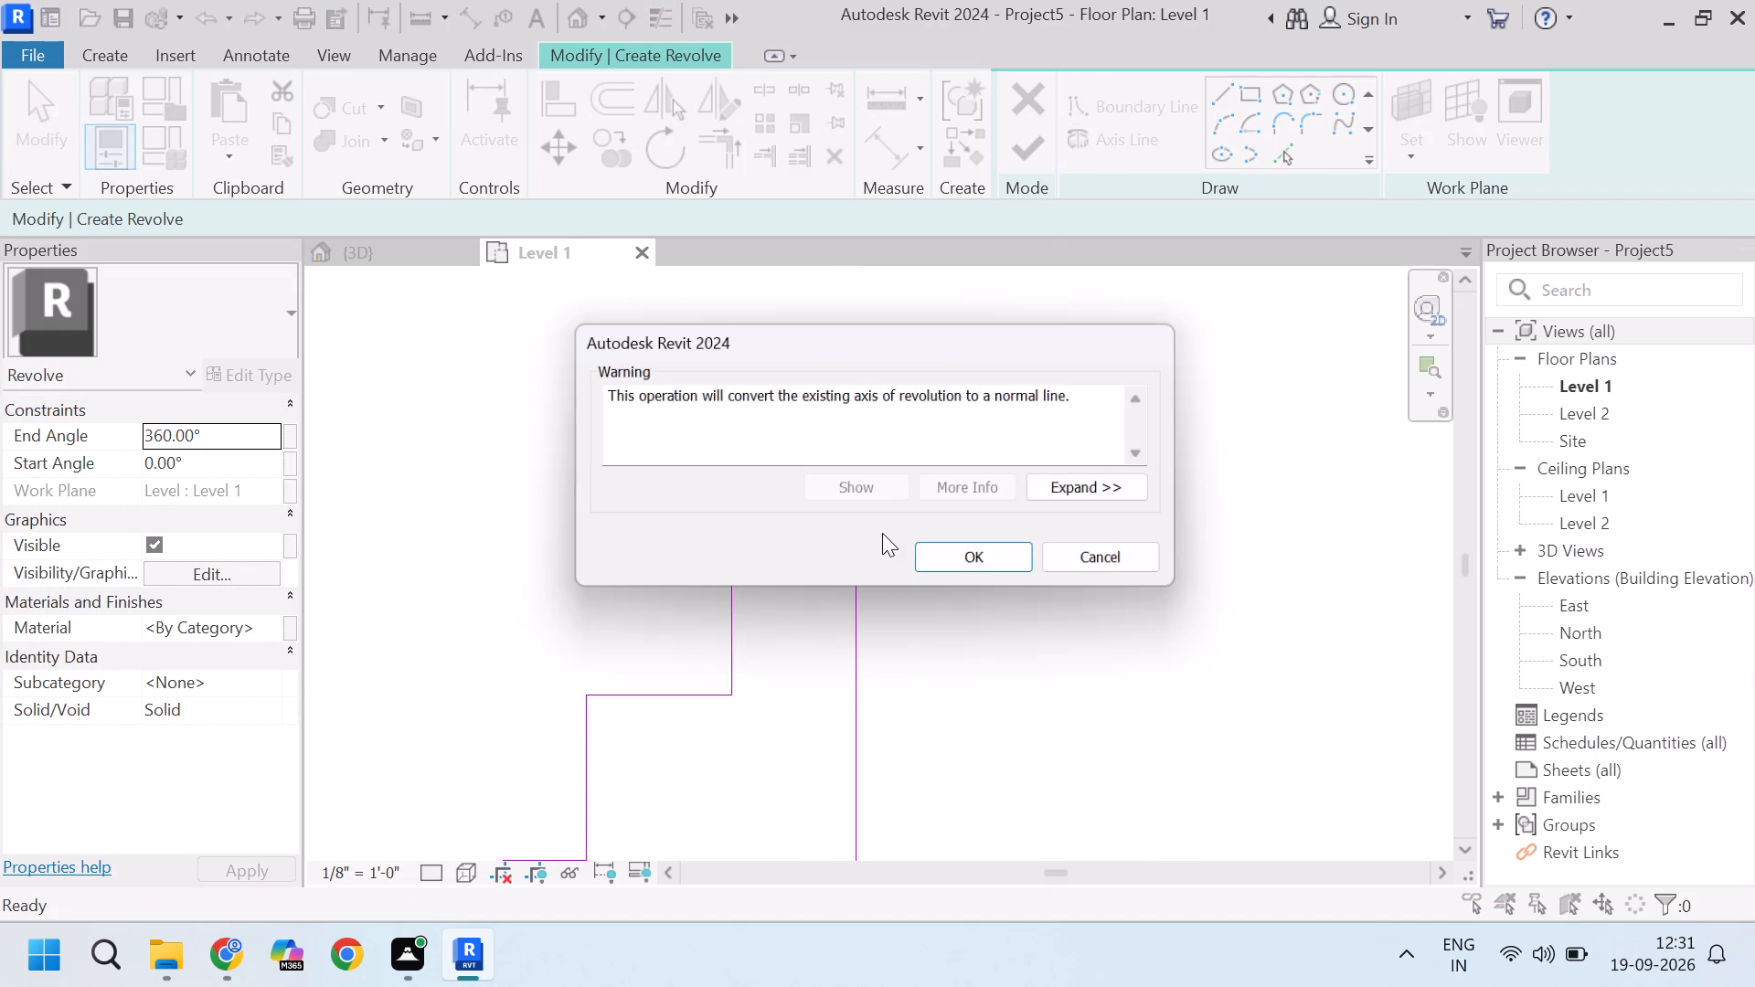
left_click(982, 557)
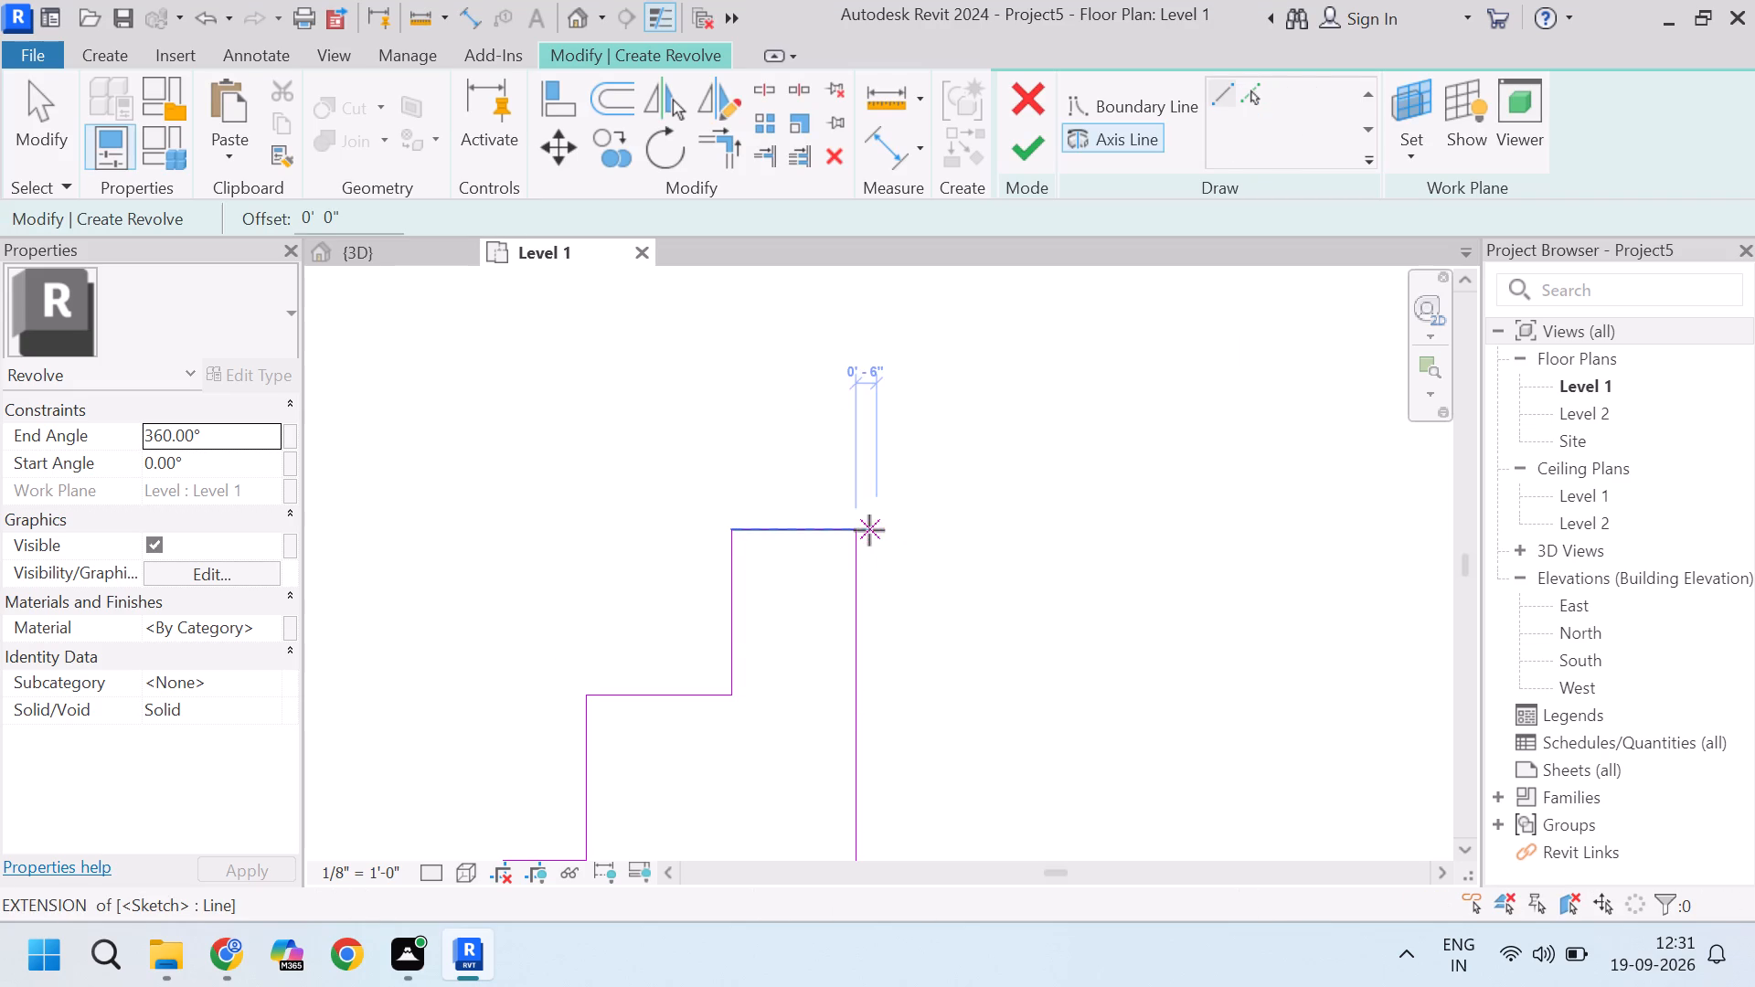
left_click(854, 532)
left_click(862, 600)
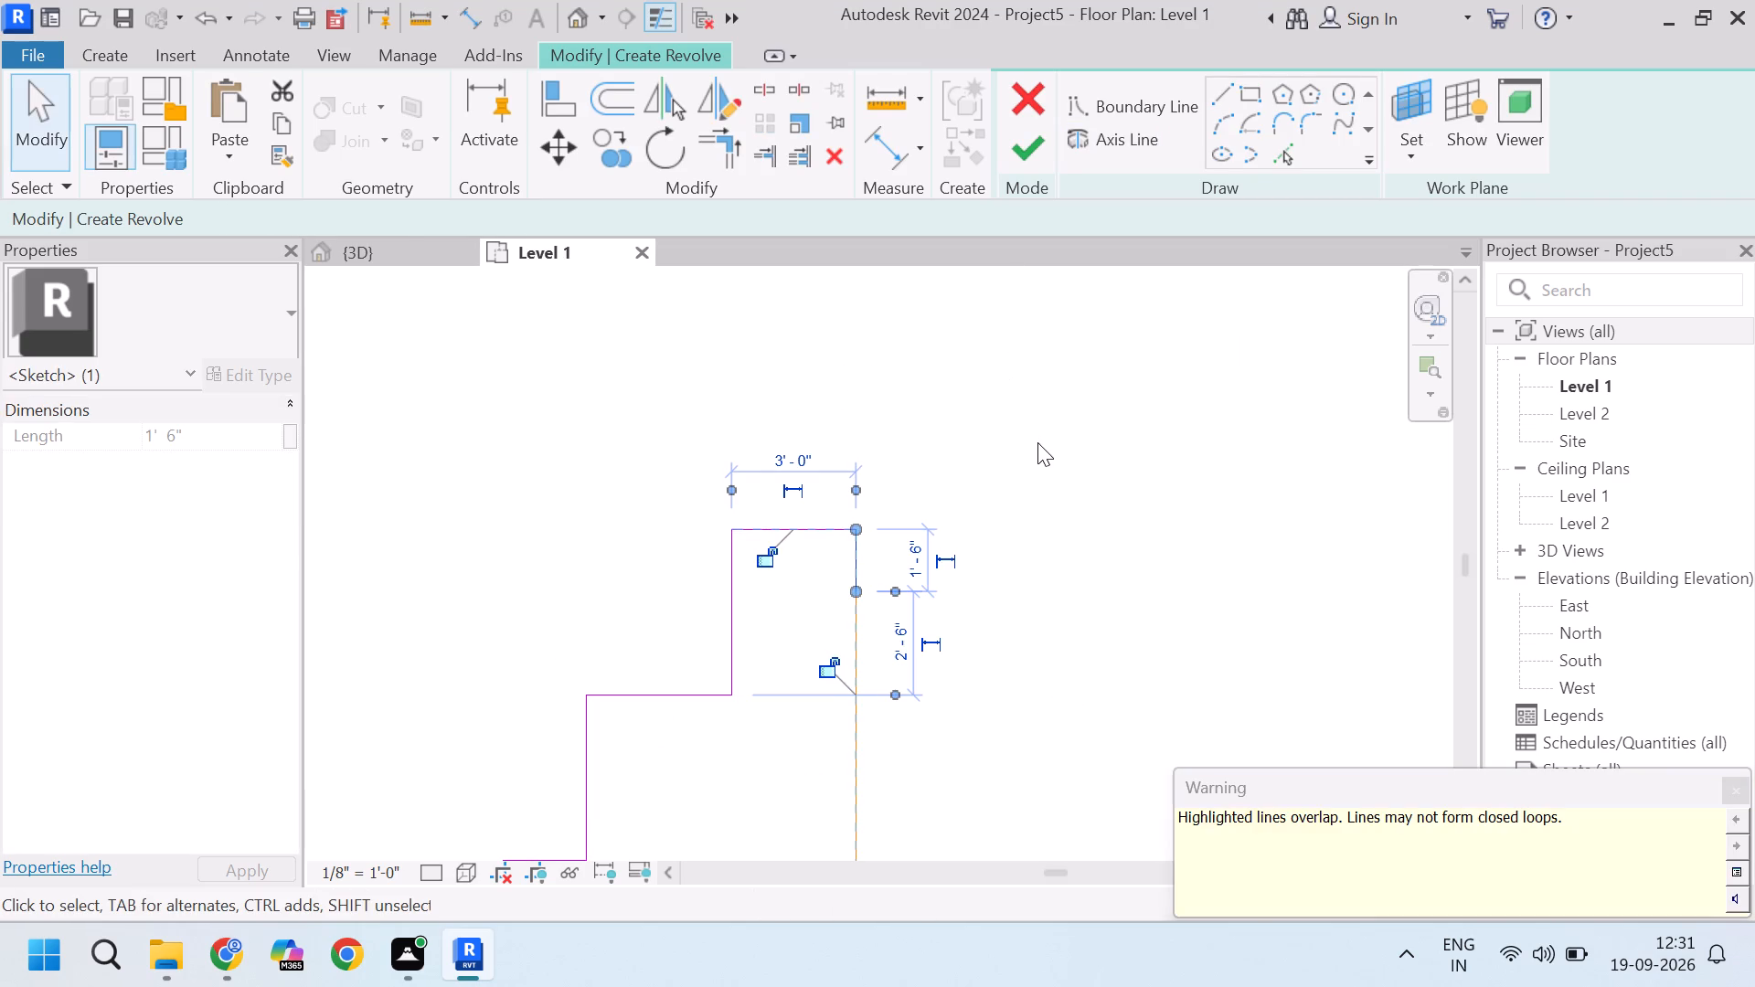
key("Escape")
key("Escape")
Delete the 10'-0" closing line and the overlapping 4'-0" former axis line, keeping the short new axis.
scroll(1005, 494, "down", 2)
left_click(894, 632)
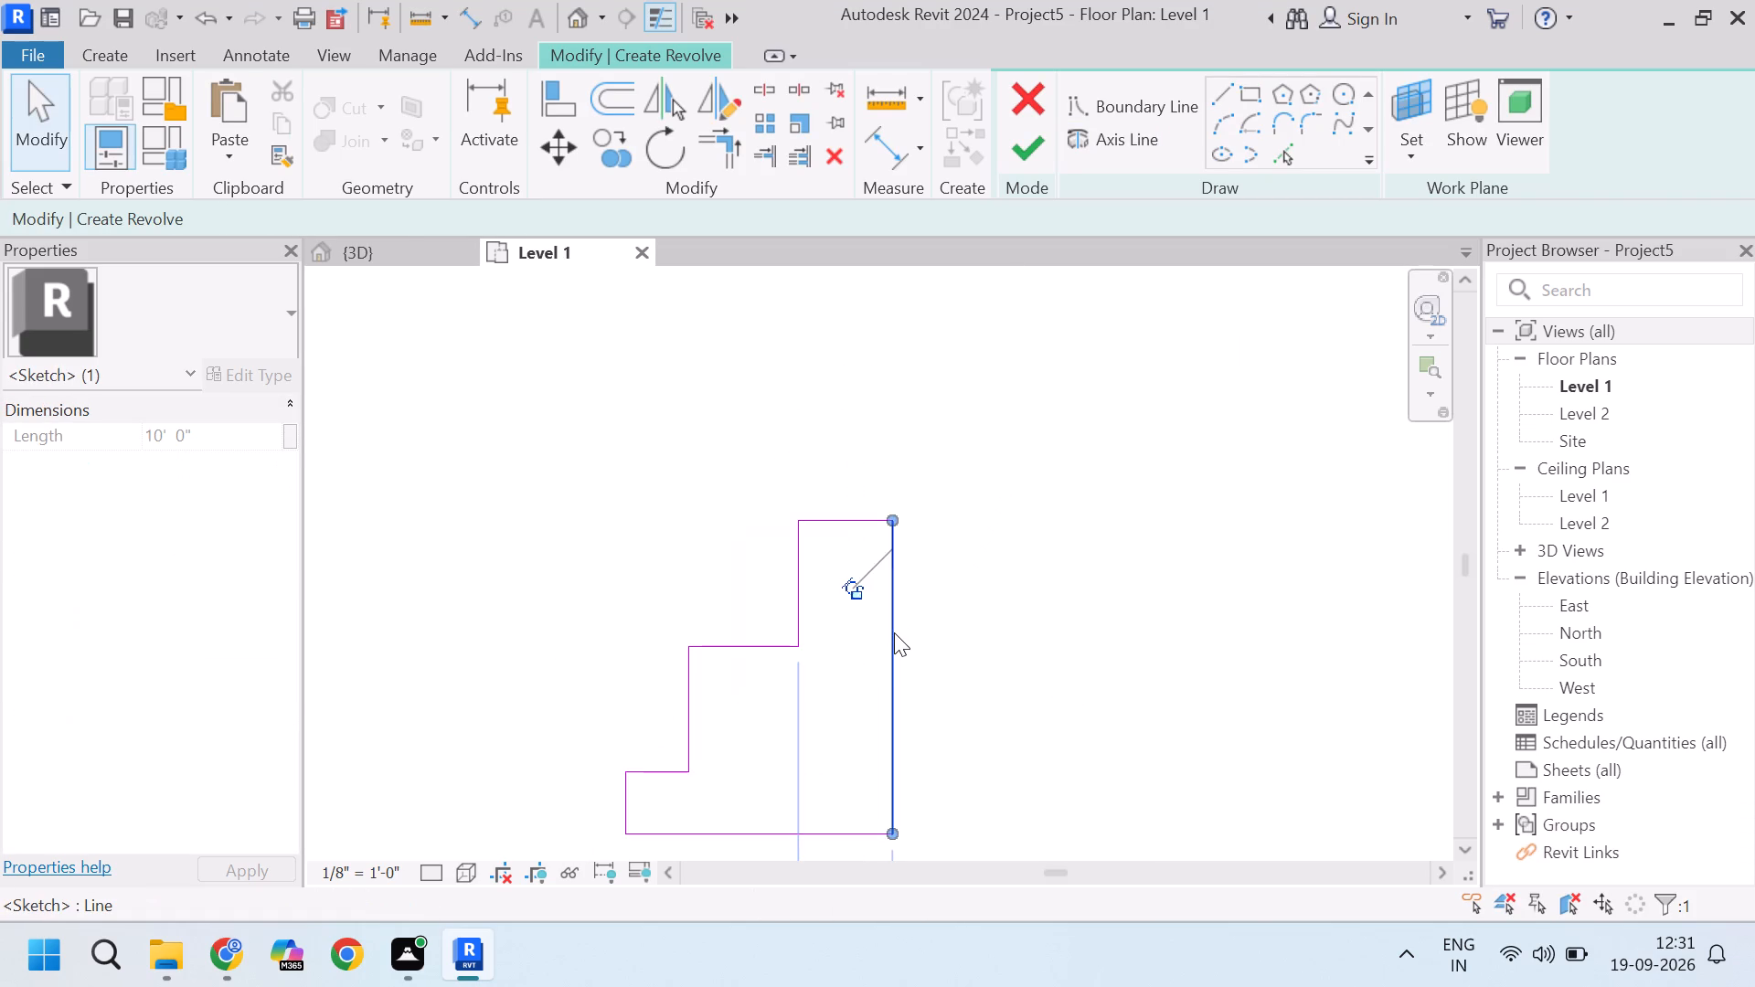
key("Delete")
left_click(893, 605)
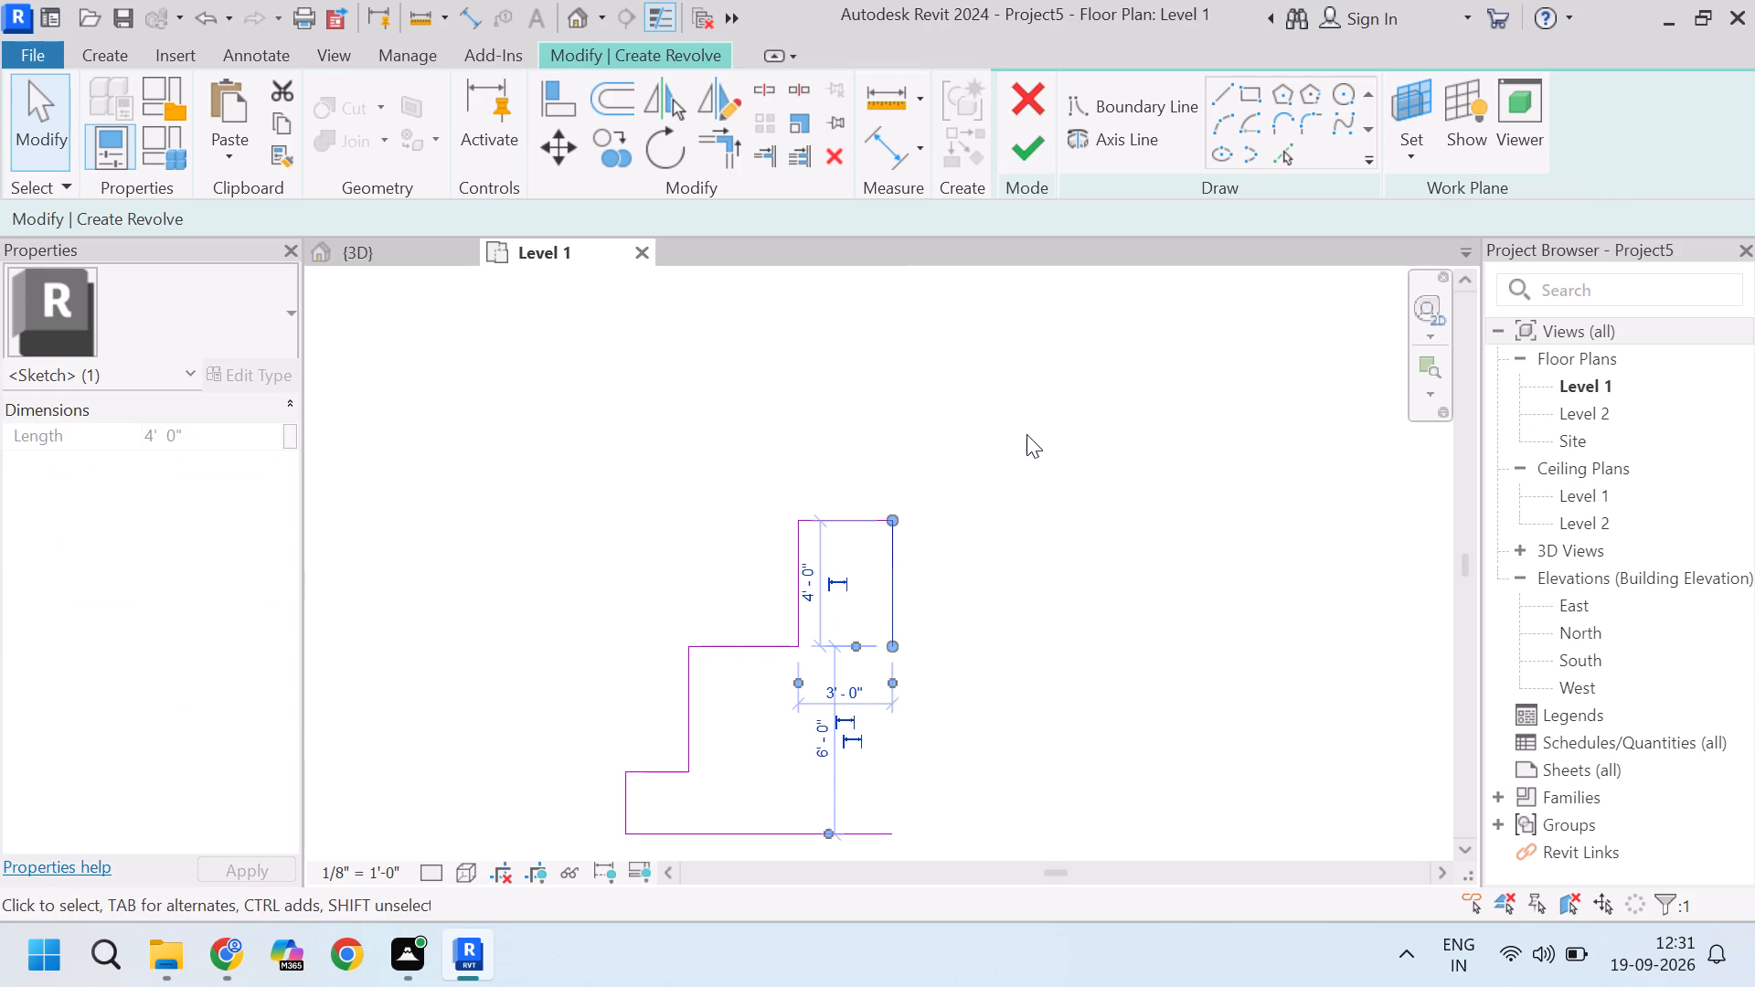
left_click(1027, 432)
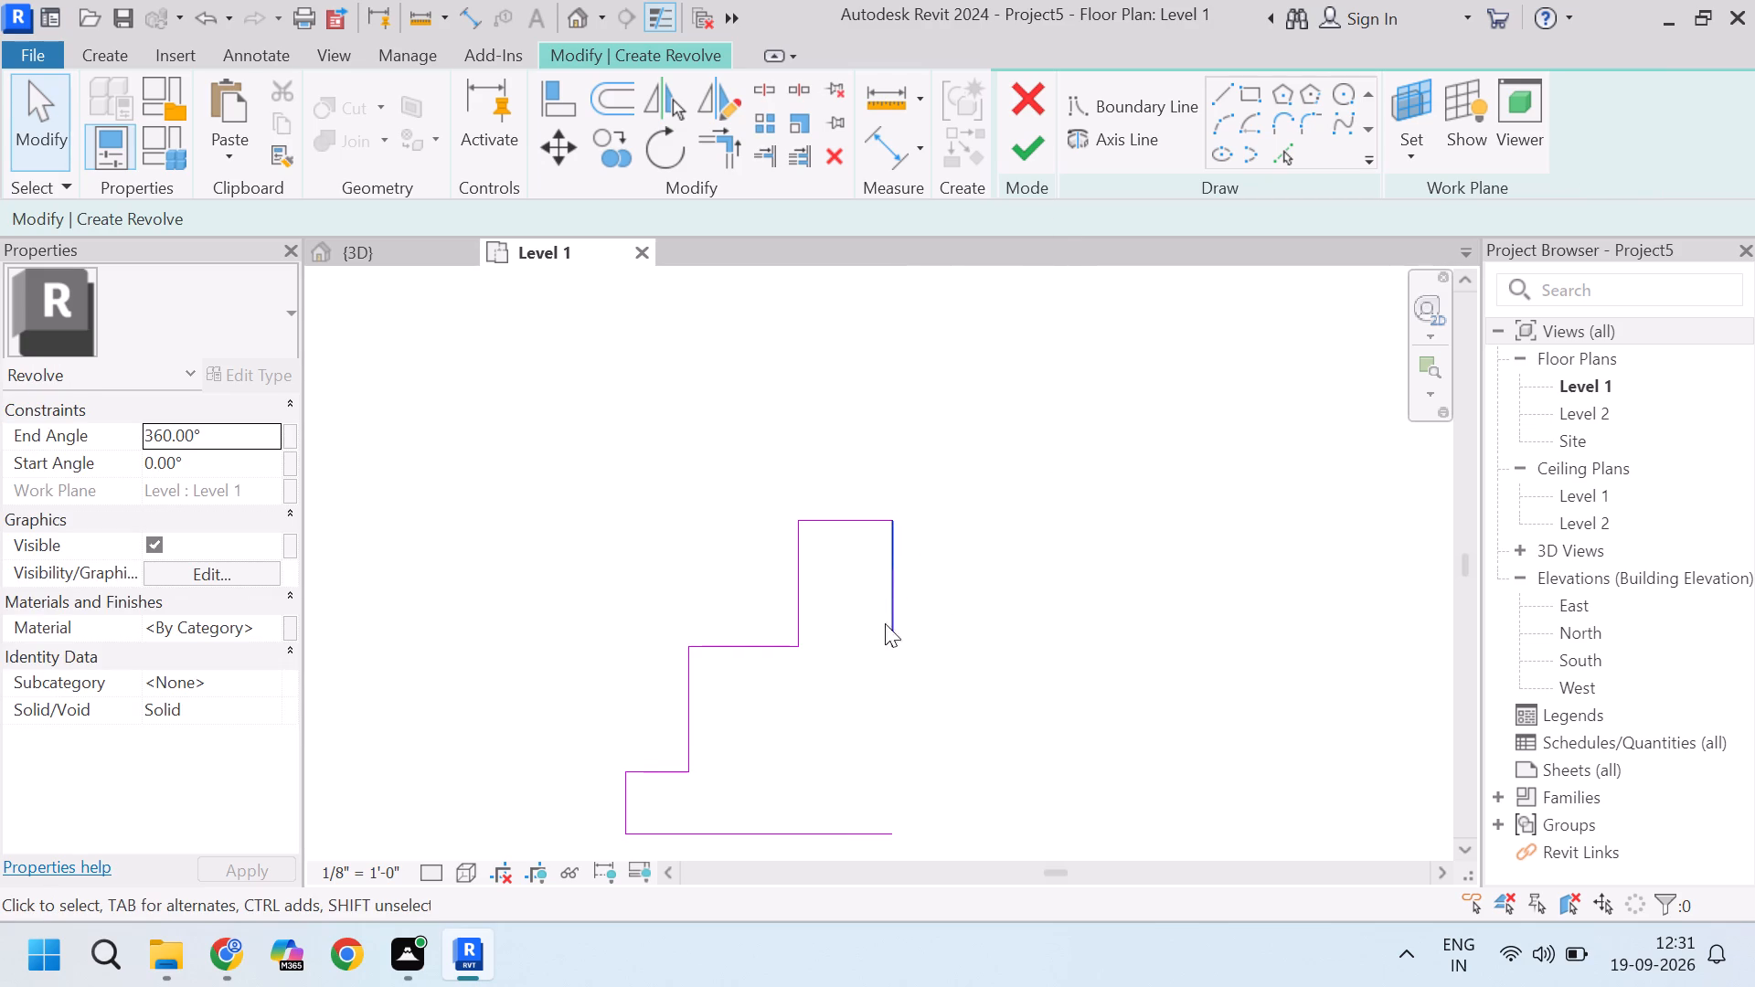
left_click(889, 633)
key("Delete")
left_click(901, 556)
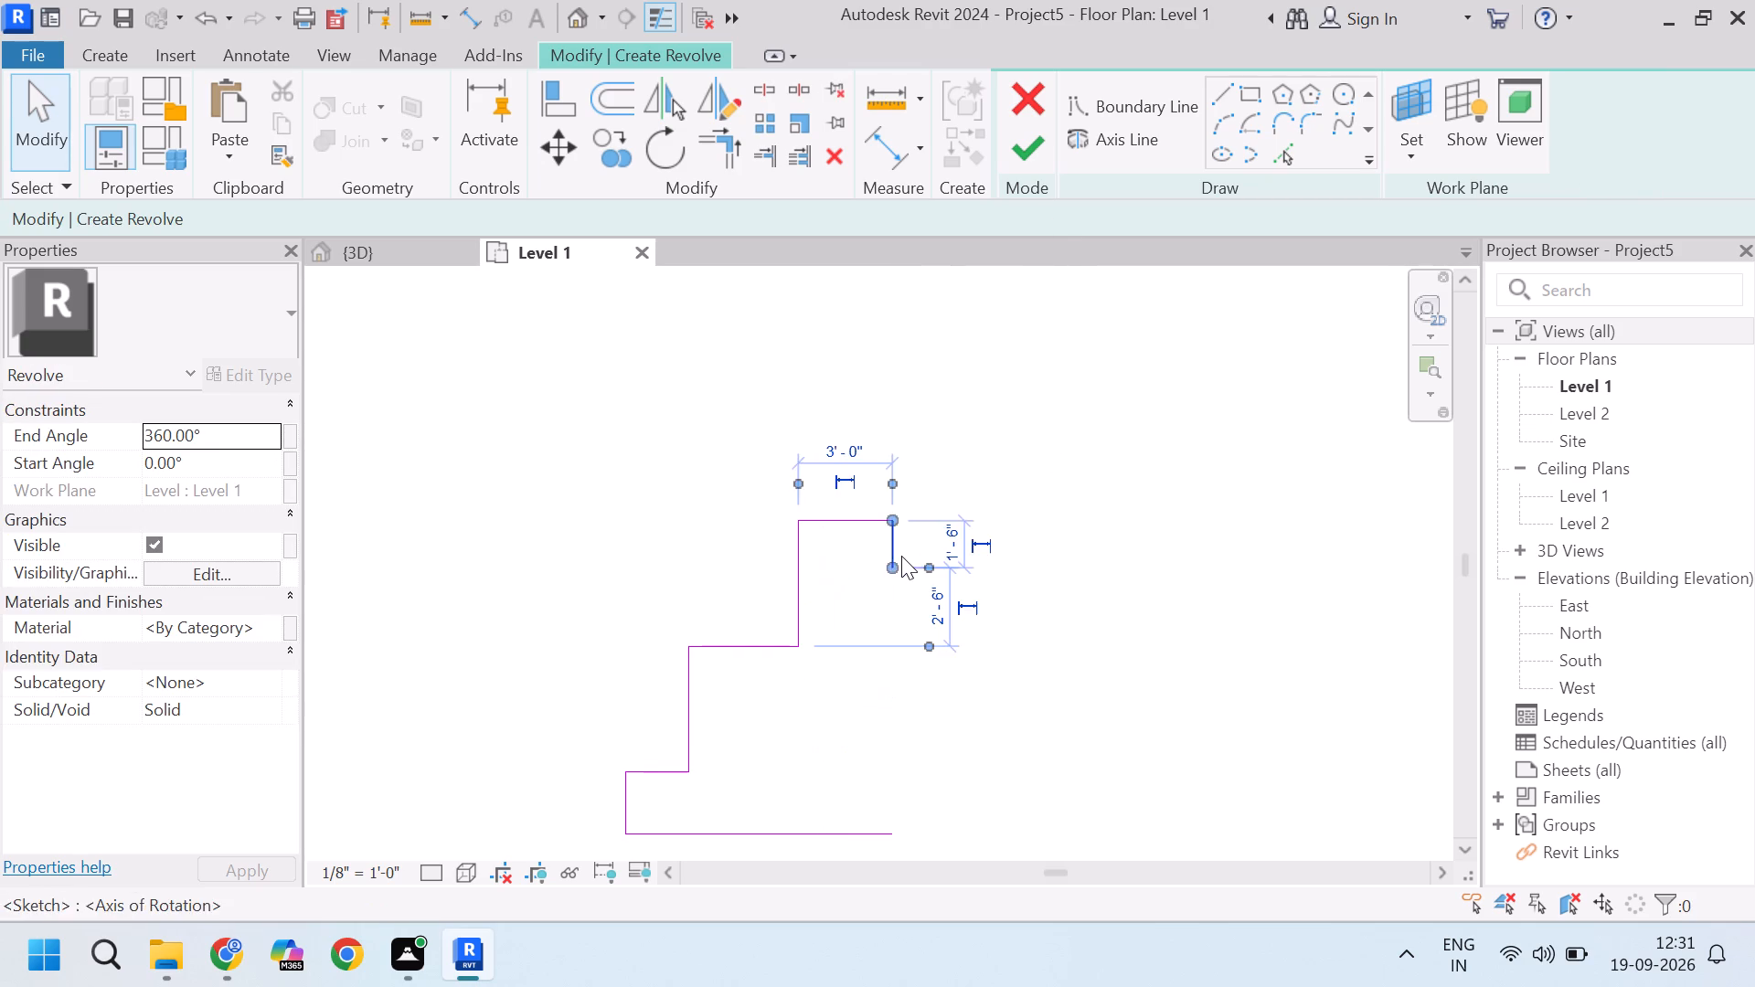
left_click(1024, 416)
Redraw the vertical boundary line from the profile's top corner down to its base line and finish the revolve sketch.
left_click(1172, 106)
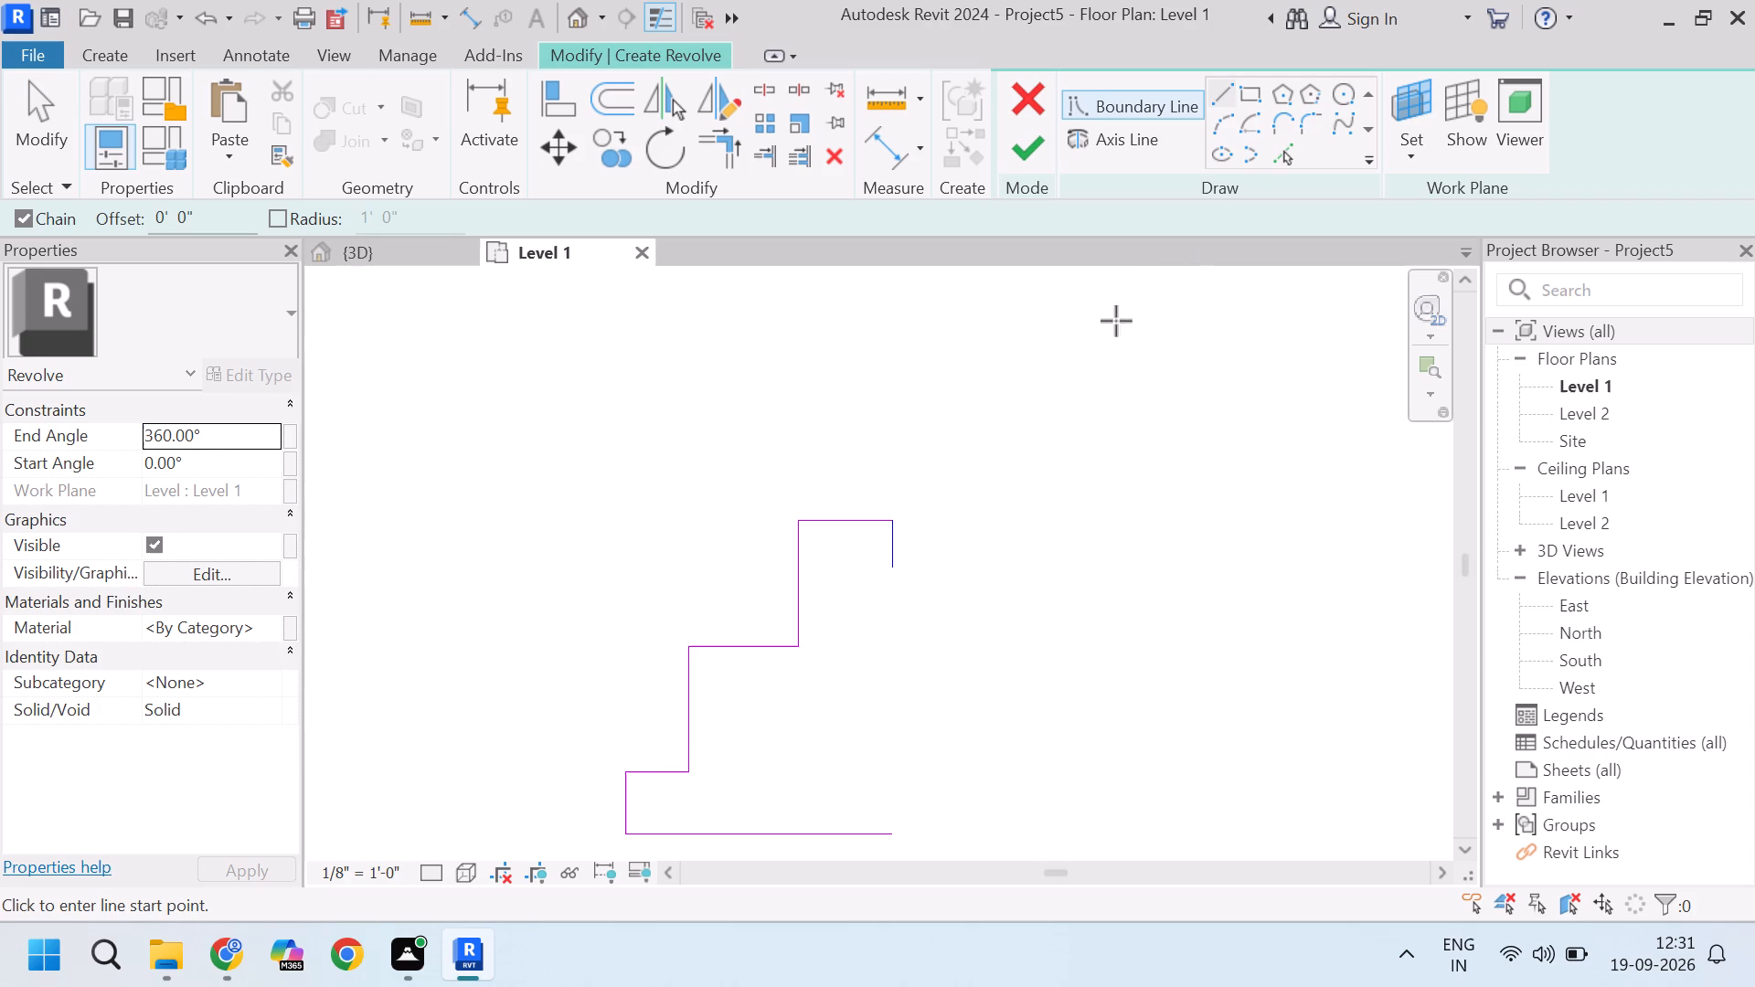
left_click_drag(898, 525, 896, 537)
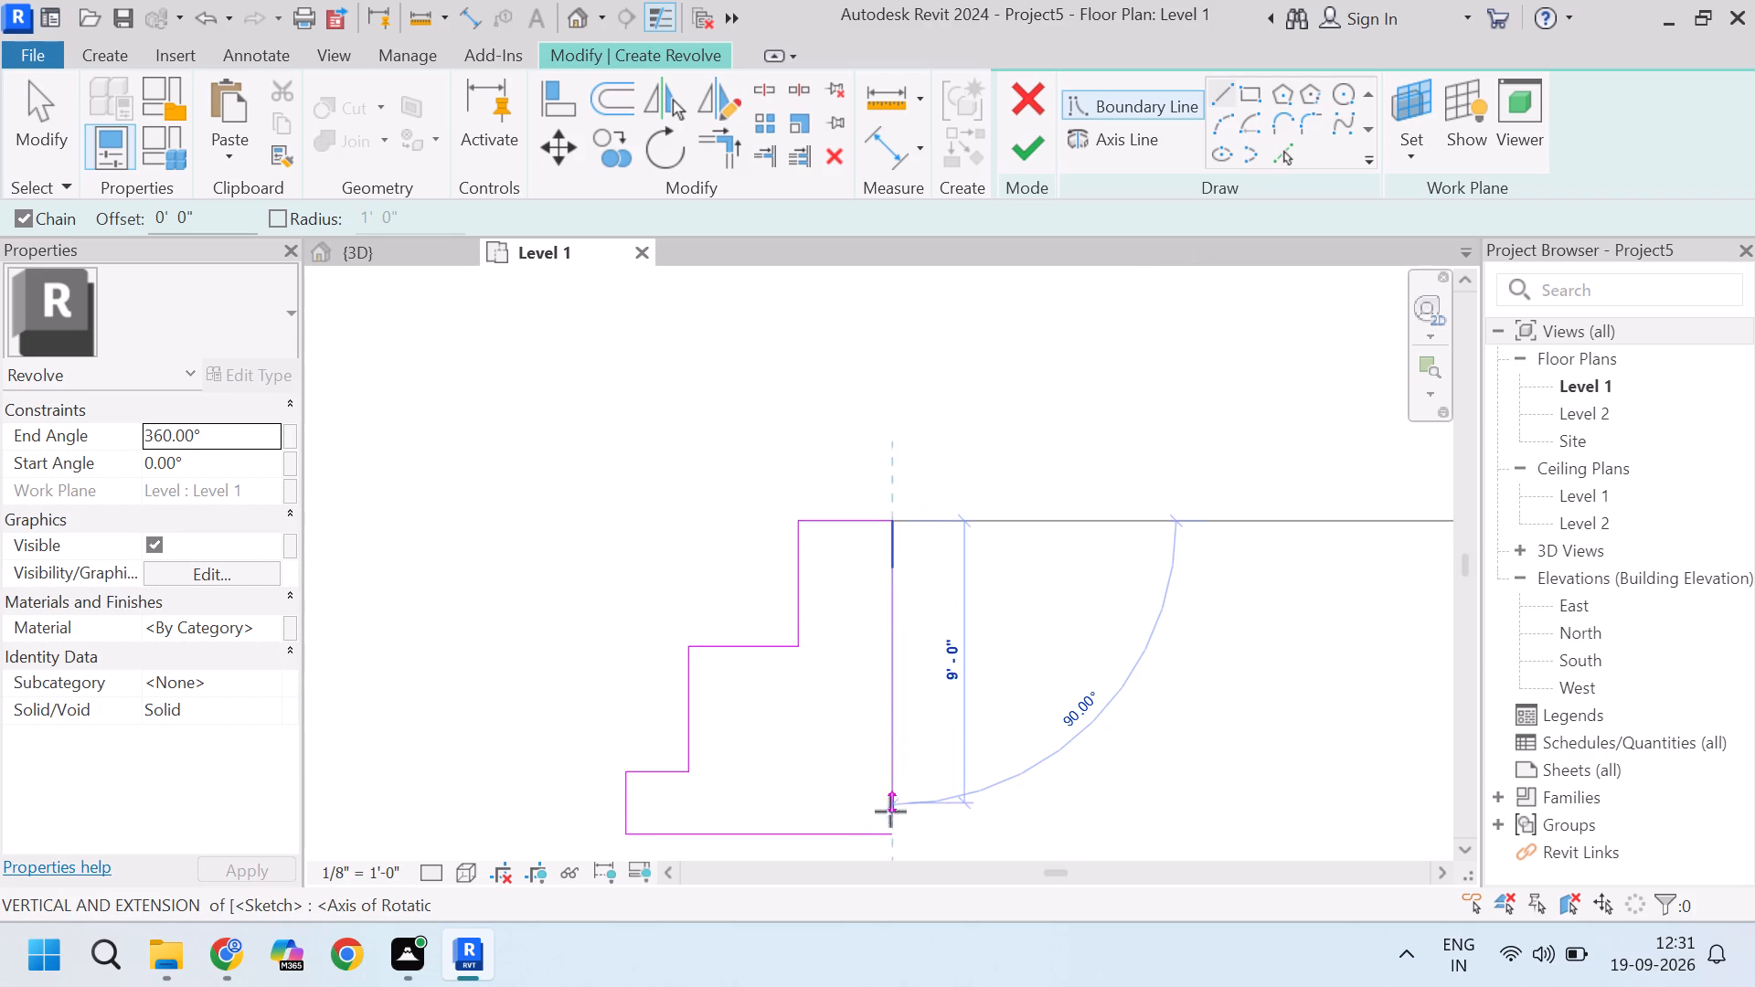
left_click(888, 833)
key("Escape")
left_click(1026, 157)
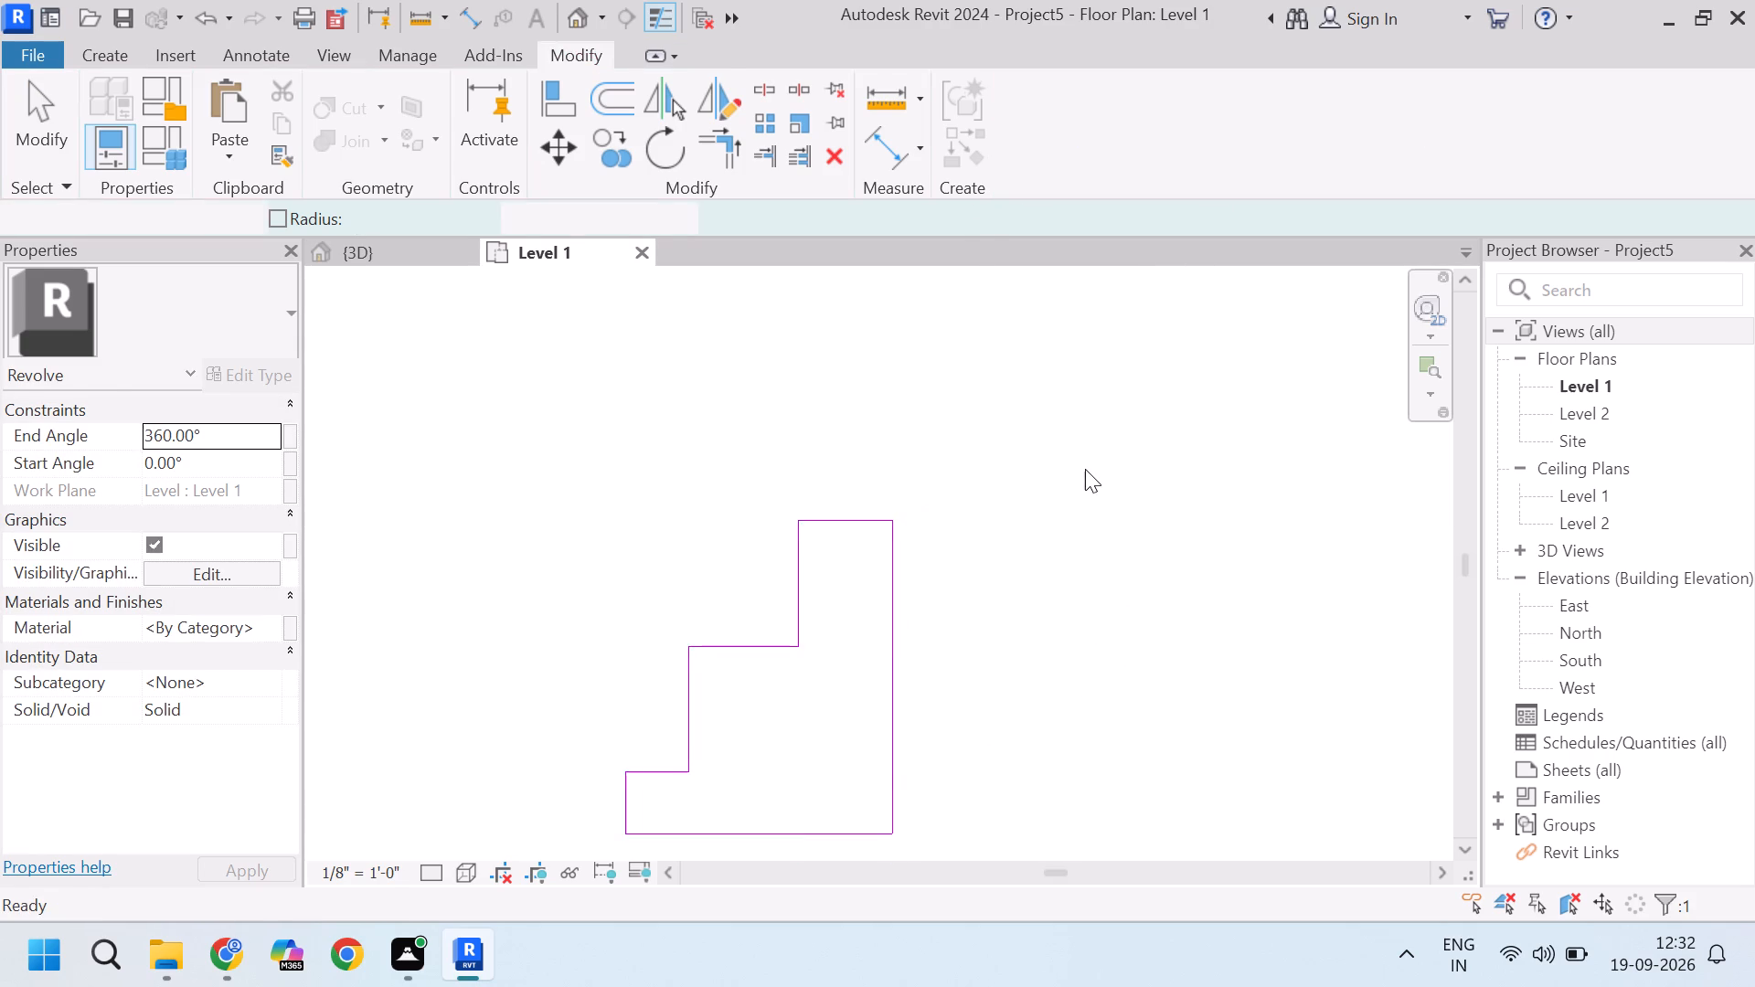
Examine the revolved solid beside the house in 3D from several angles, including the back.
scroll(1060, 376, "down", 3)
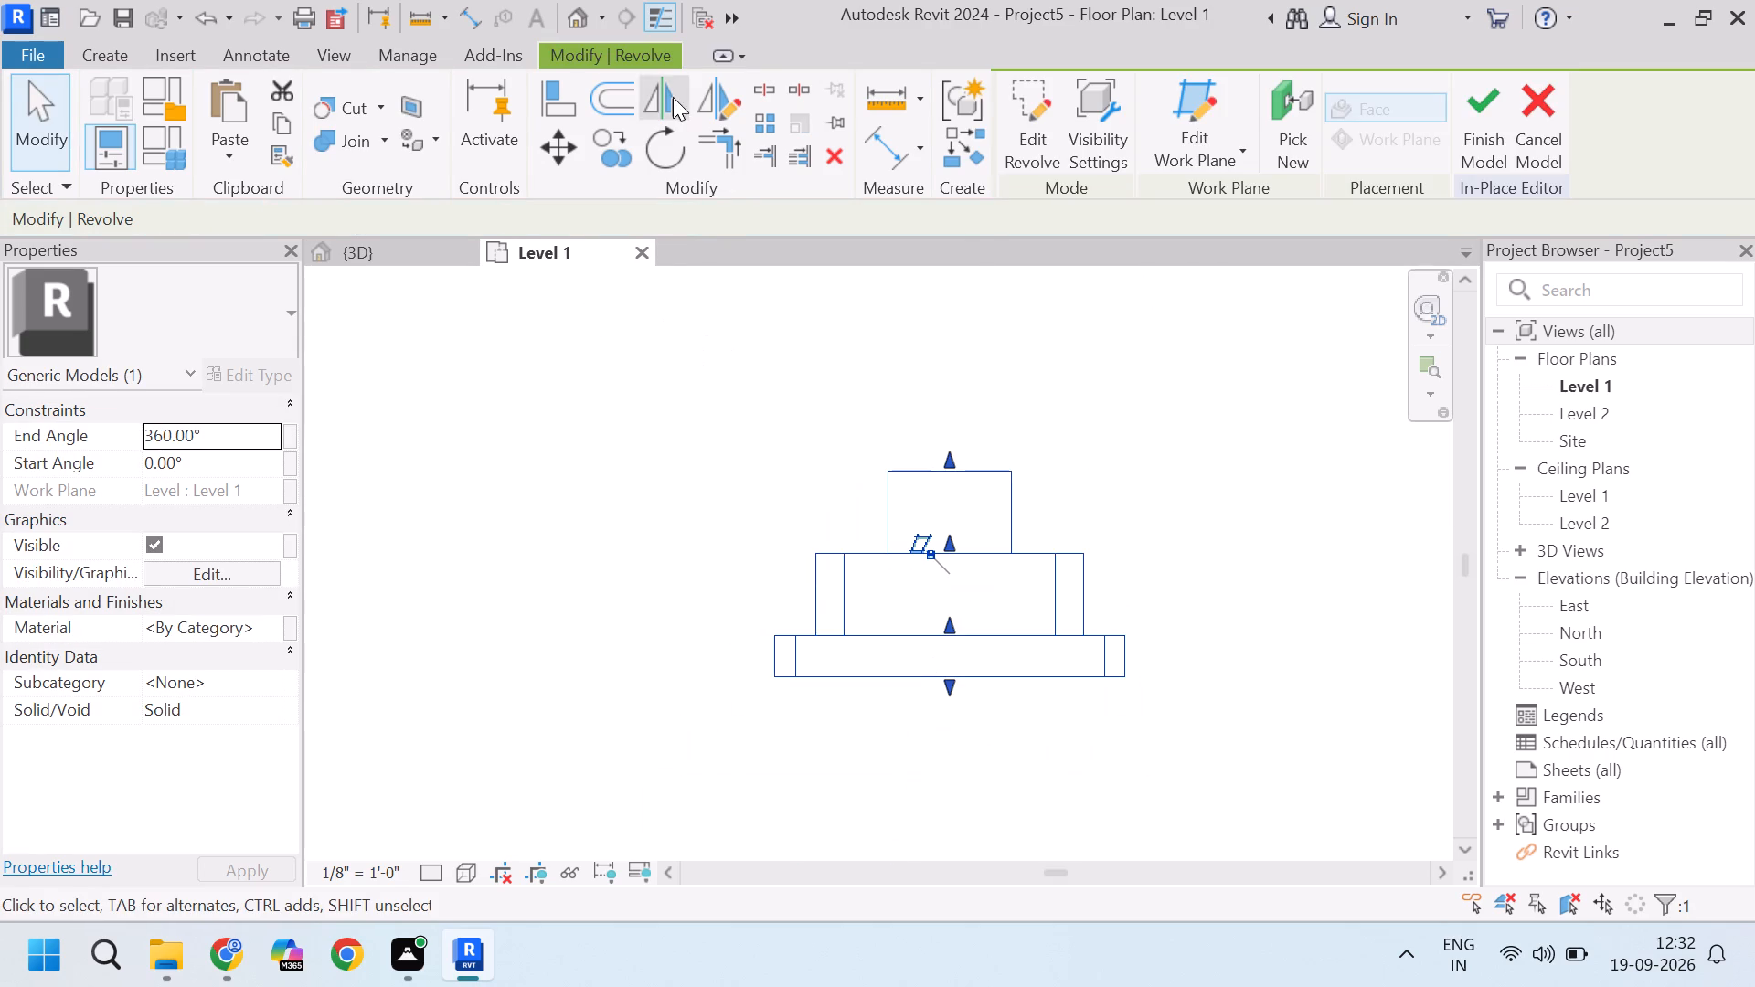
left_click(431, 249)
scroll(921, 452, "up", 6)
left_click(1052, 411)
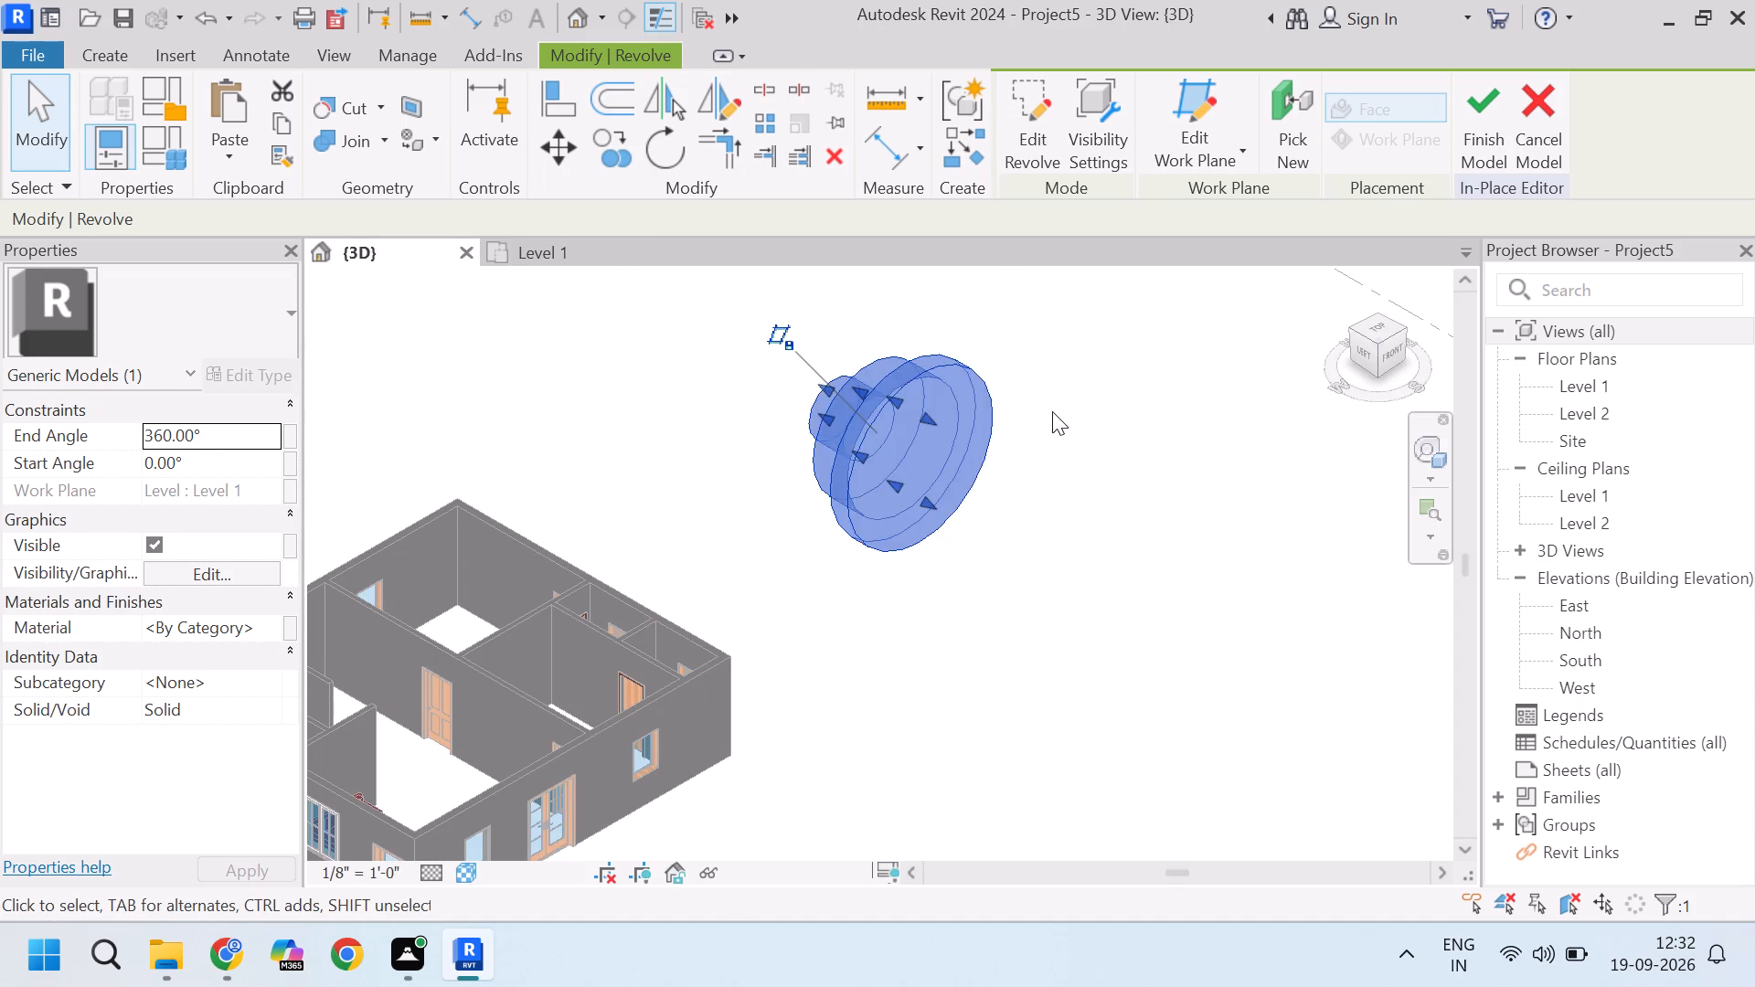
scroll(882, 497, "down", 3)
left_click_drag(1379, 351, 1423, 346)
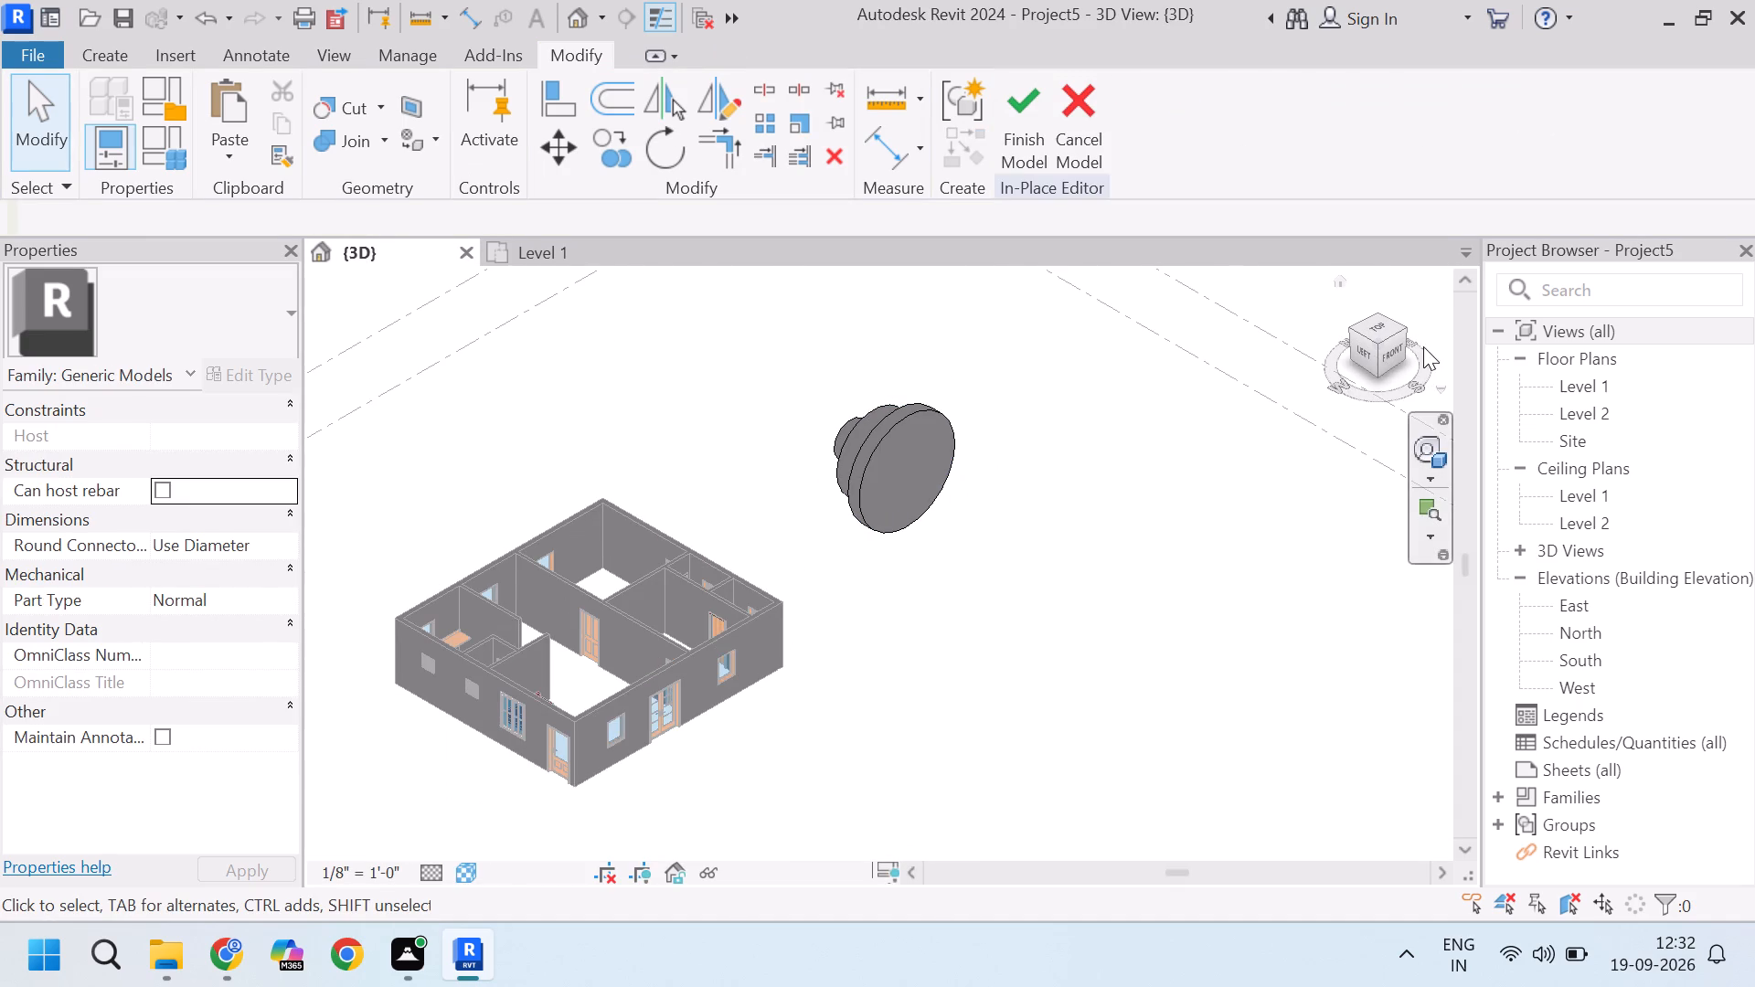
left_click_drag(1423, 346, 319, 343)
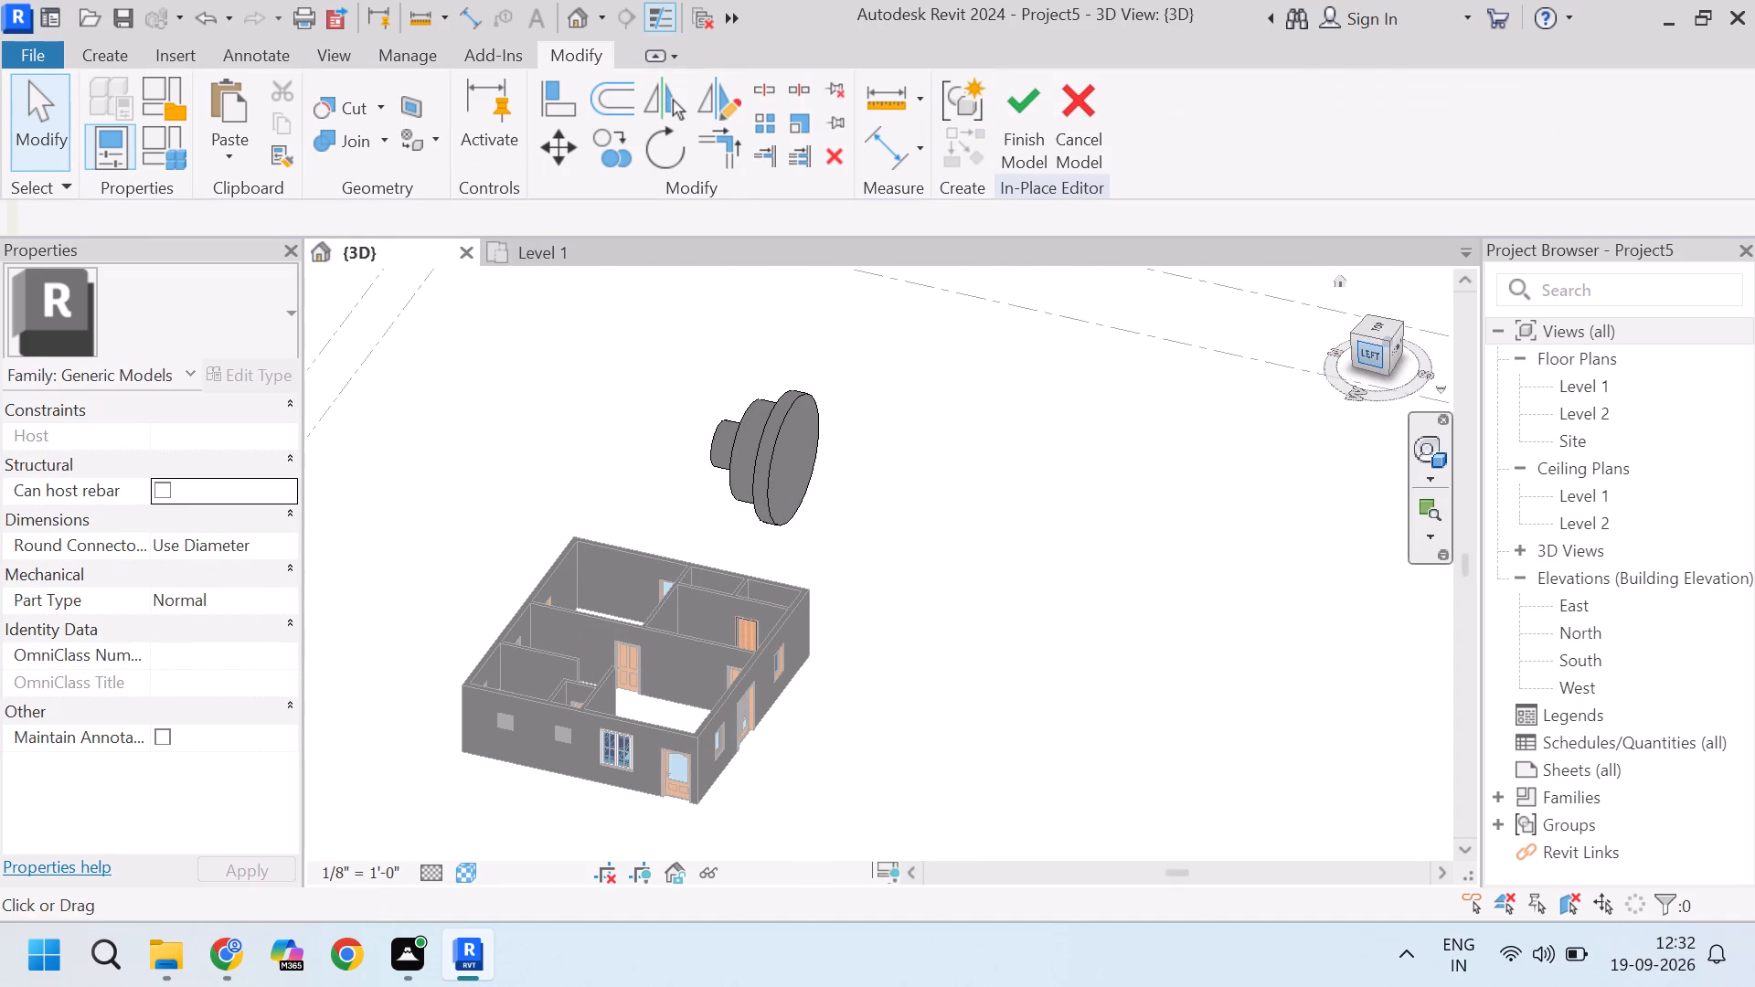
left_click_drag(1377, 358, 463, 308)
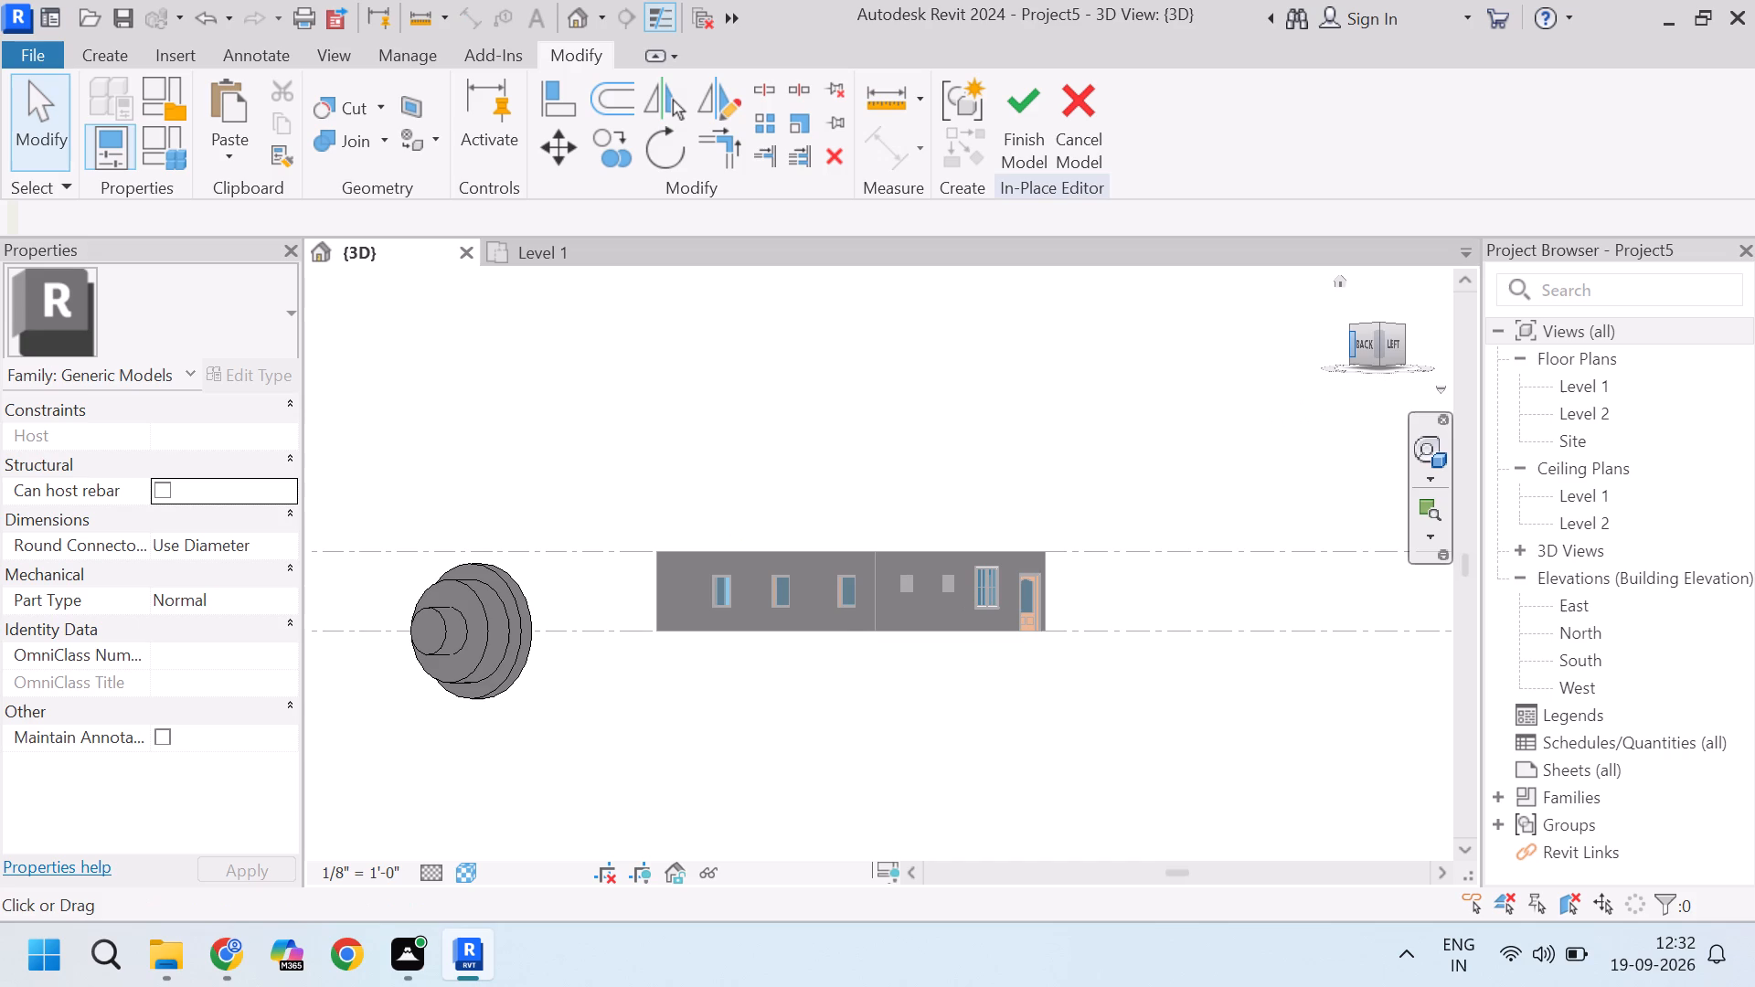
left_click(1360, 346)
scroll(707, 611, "up", 4)
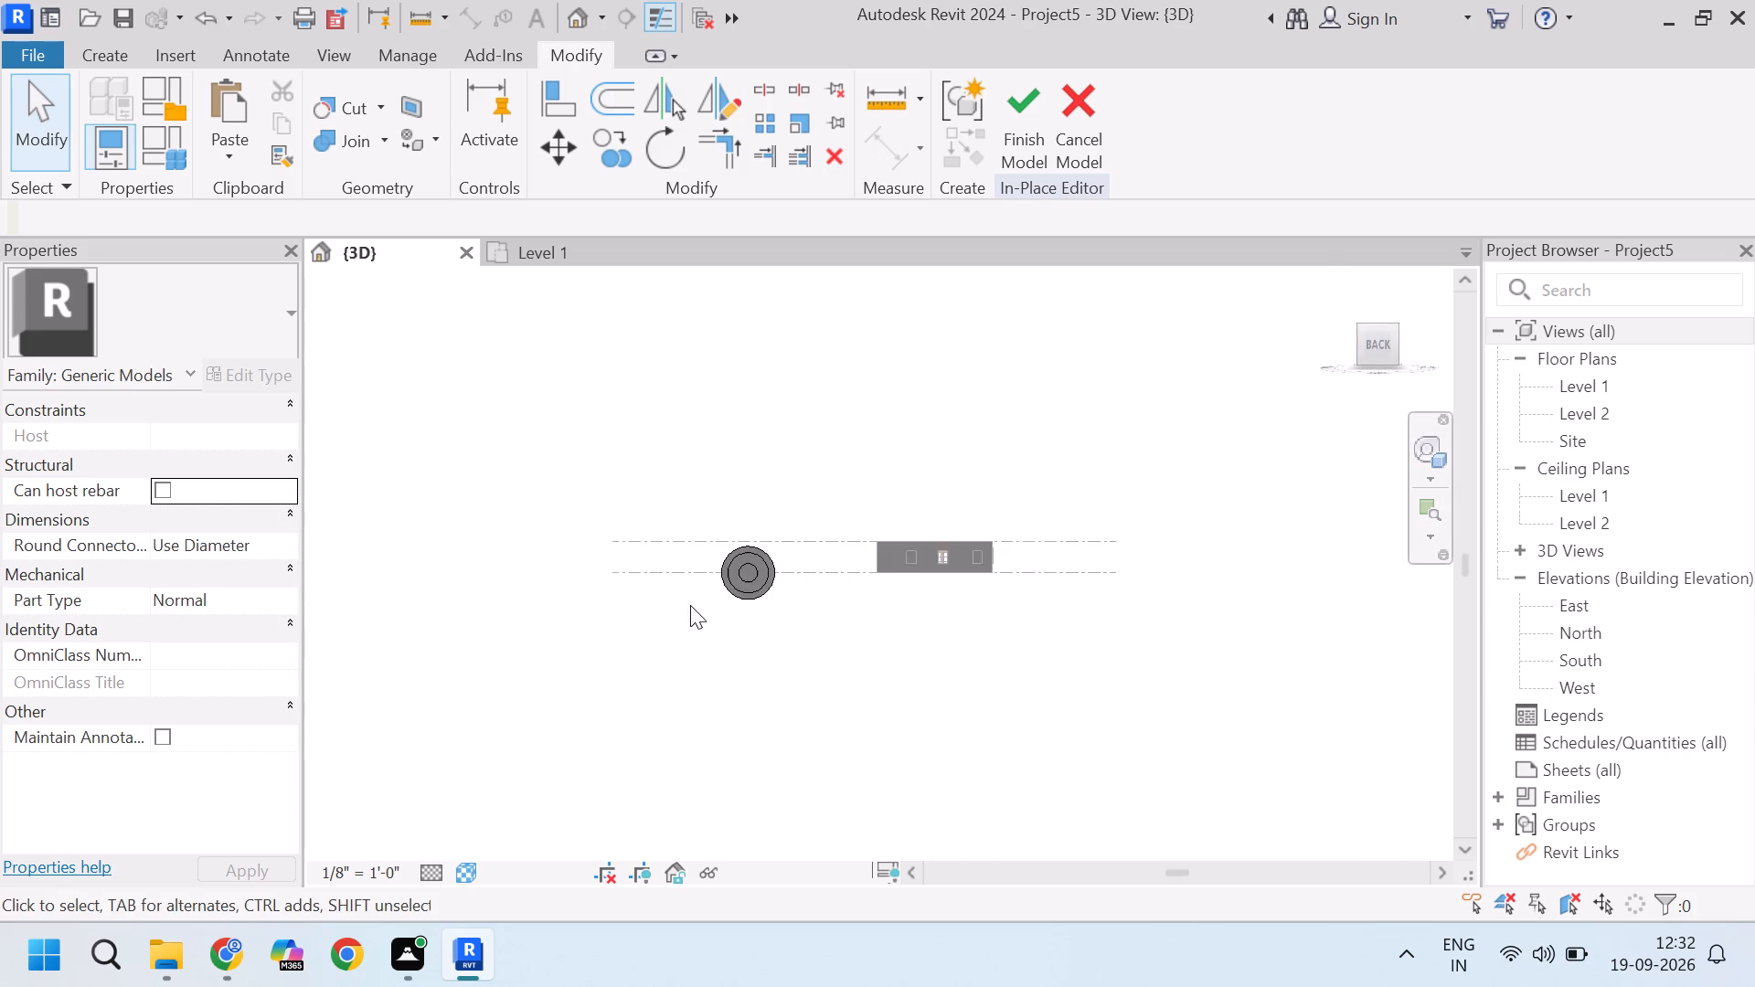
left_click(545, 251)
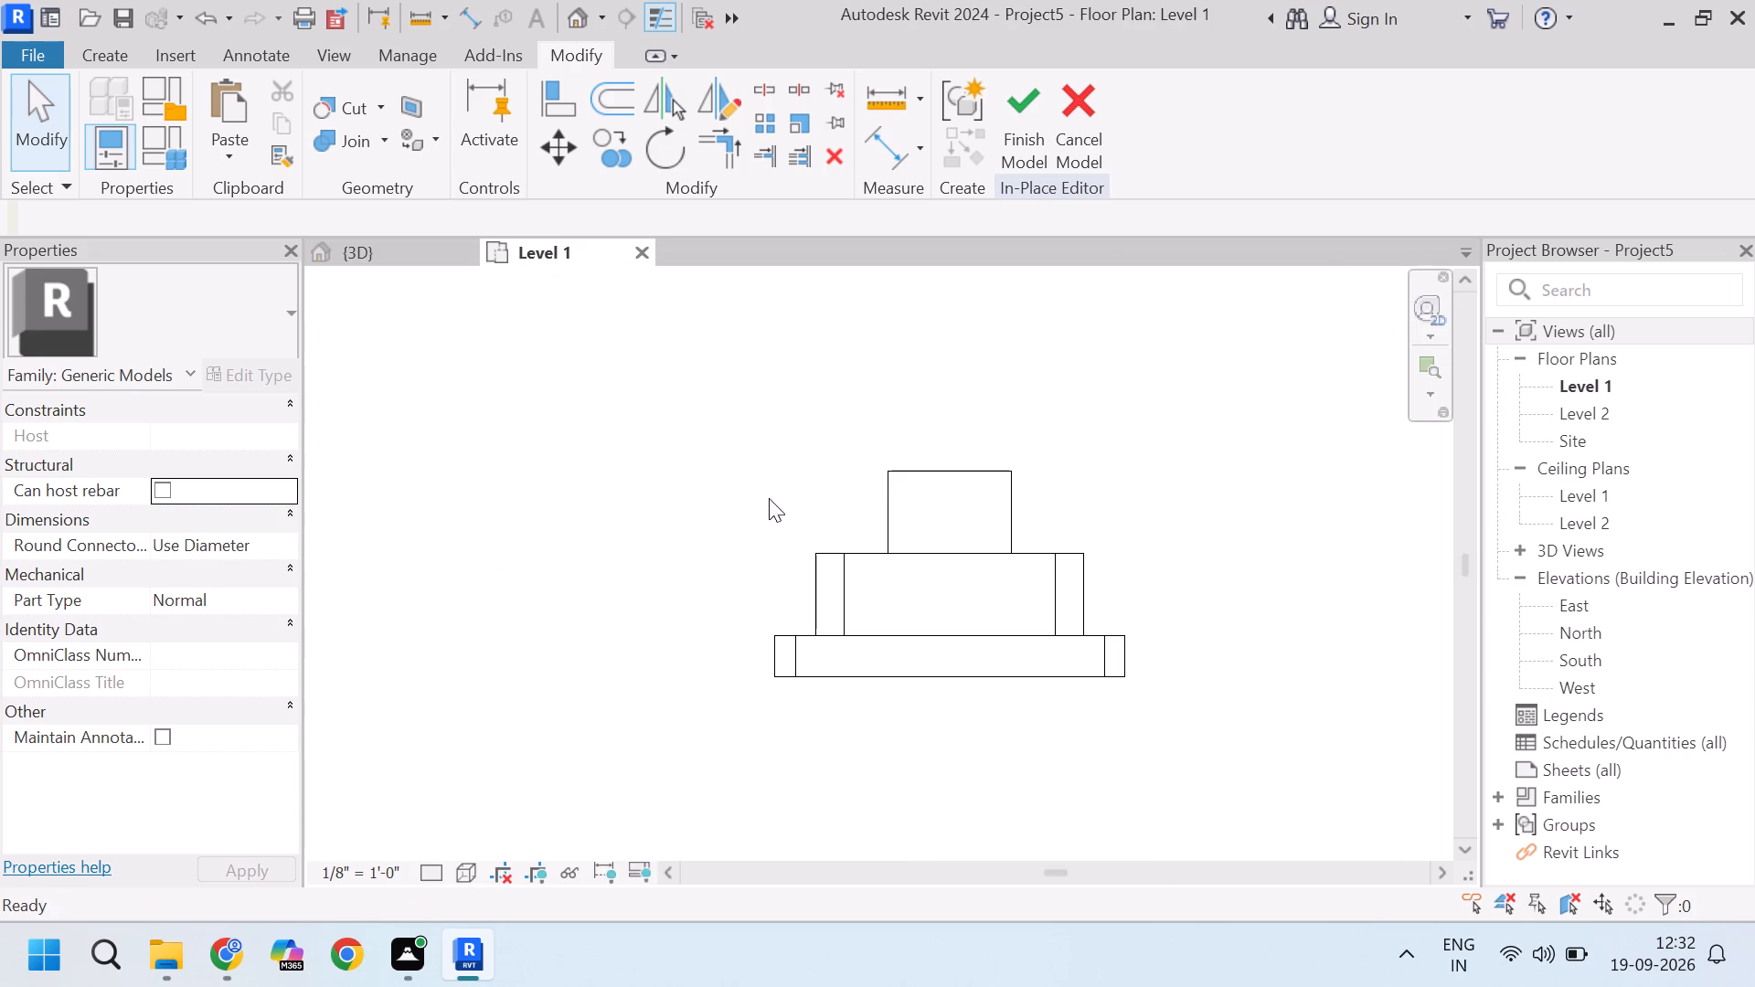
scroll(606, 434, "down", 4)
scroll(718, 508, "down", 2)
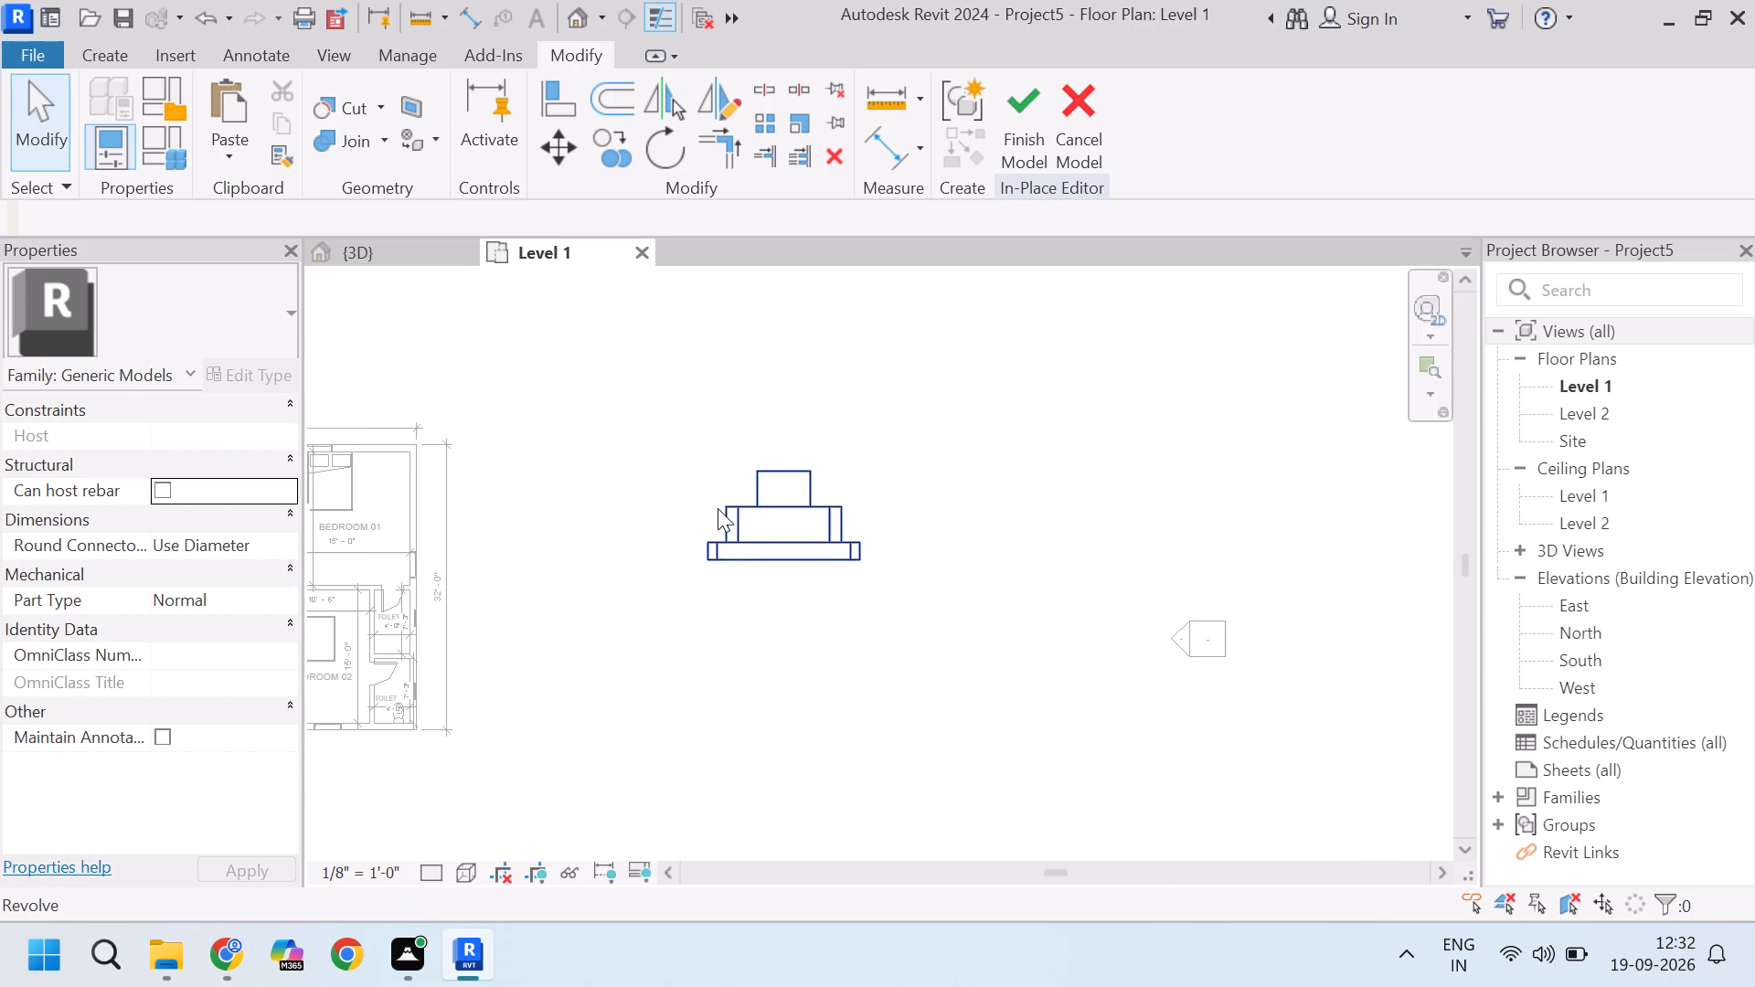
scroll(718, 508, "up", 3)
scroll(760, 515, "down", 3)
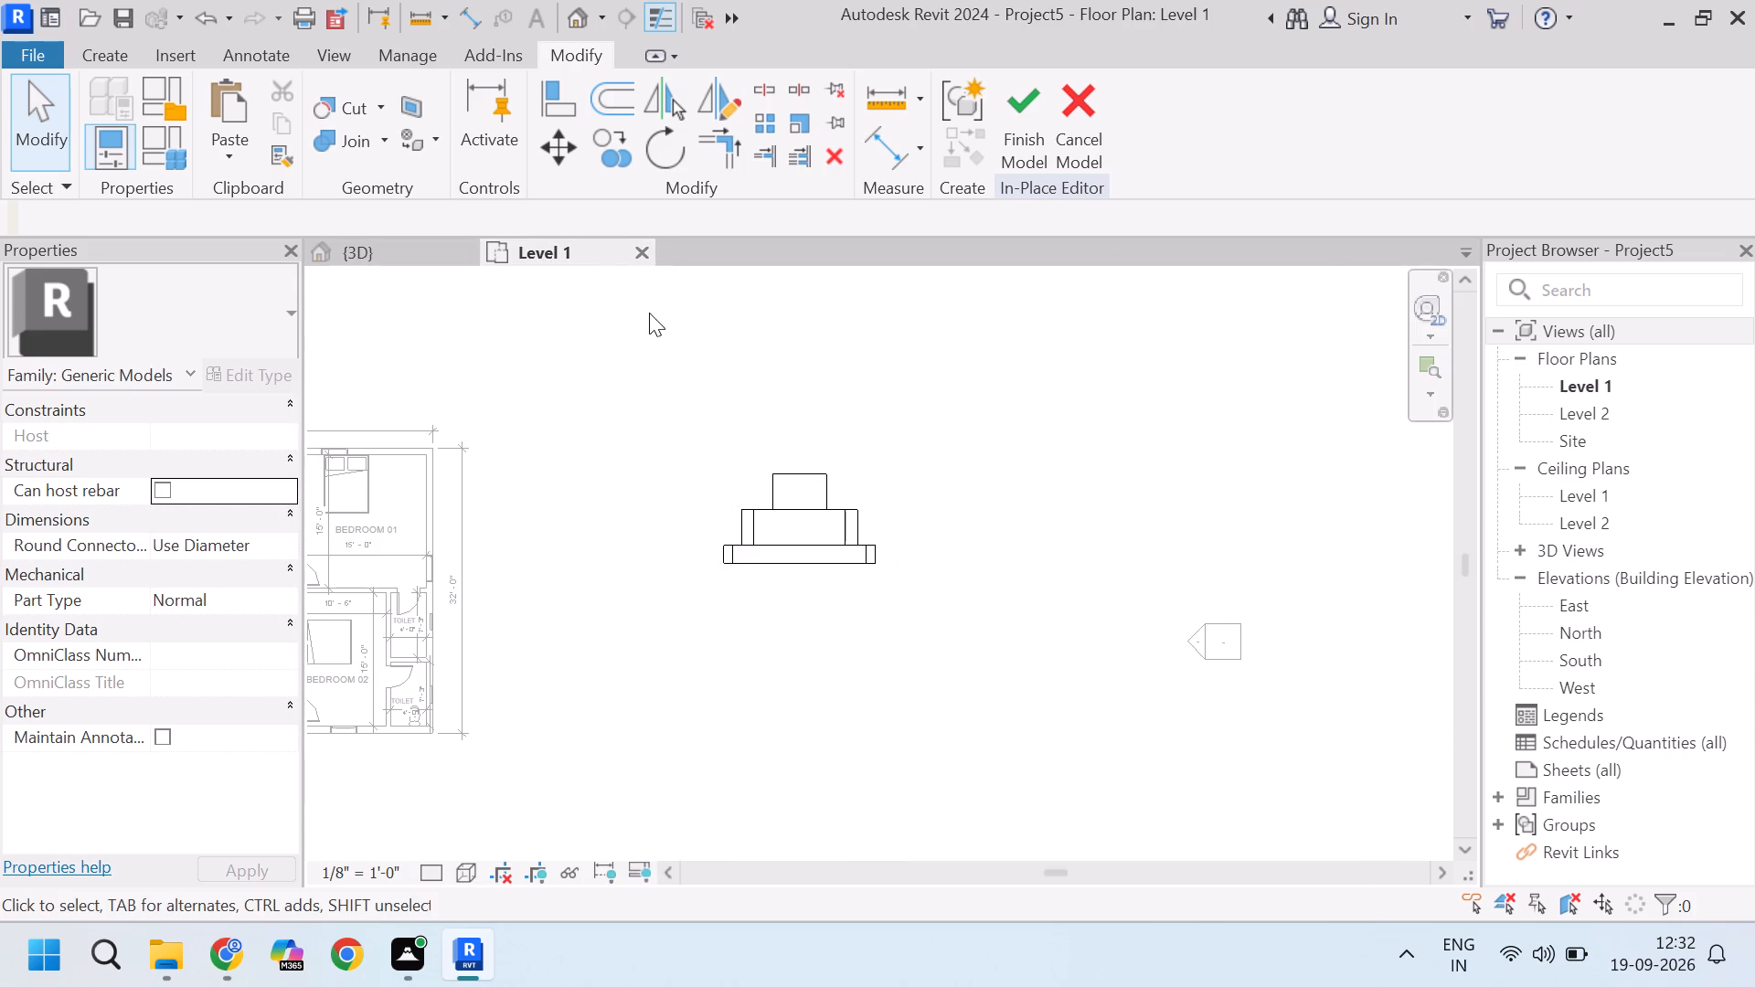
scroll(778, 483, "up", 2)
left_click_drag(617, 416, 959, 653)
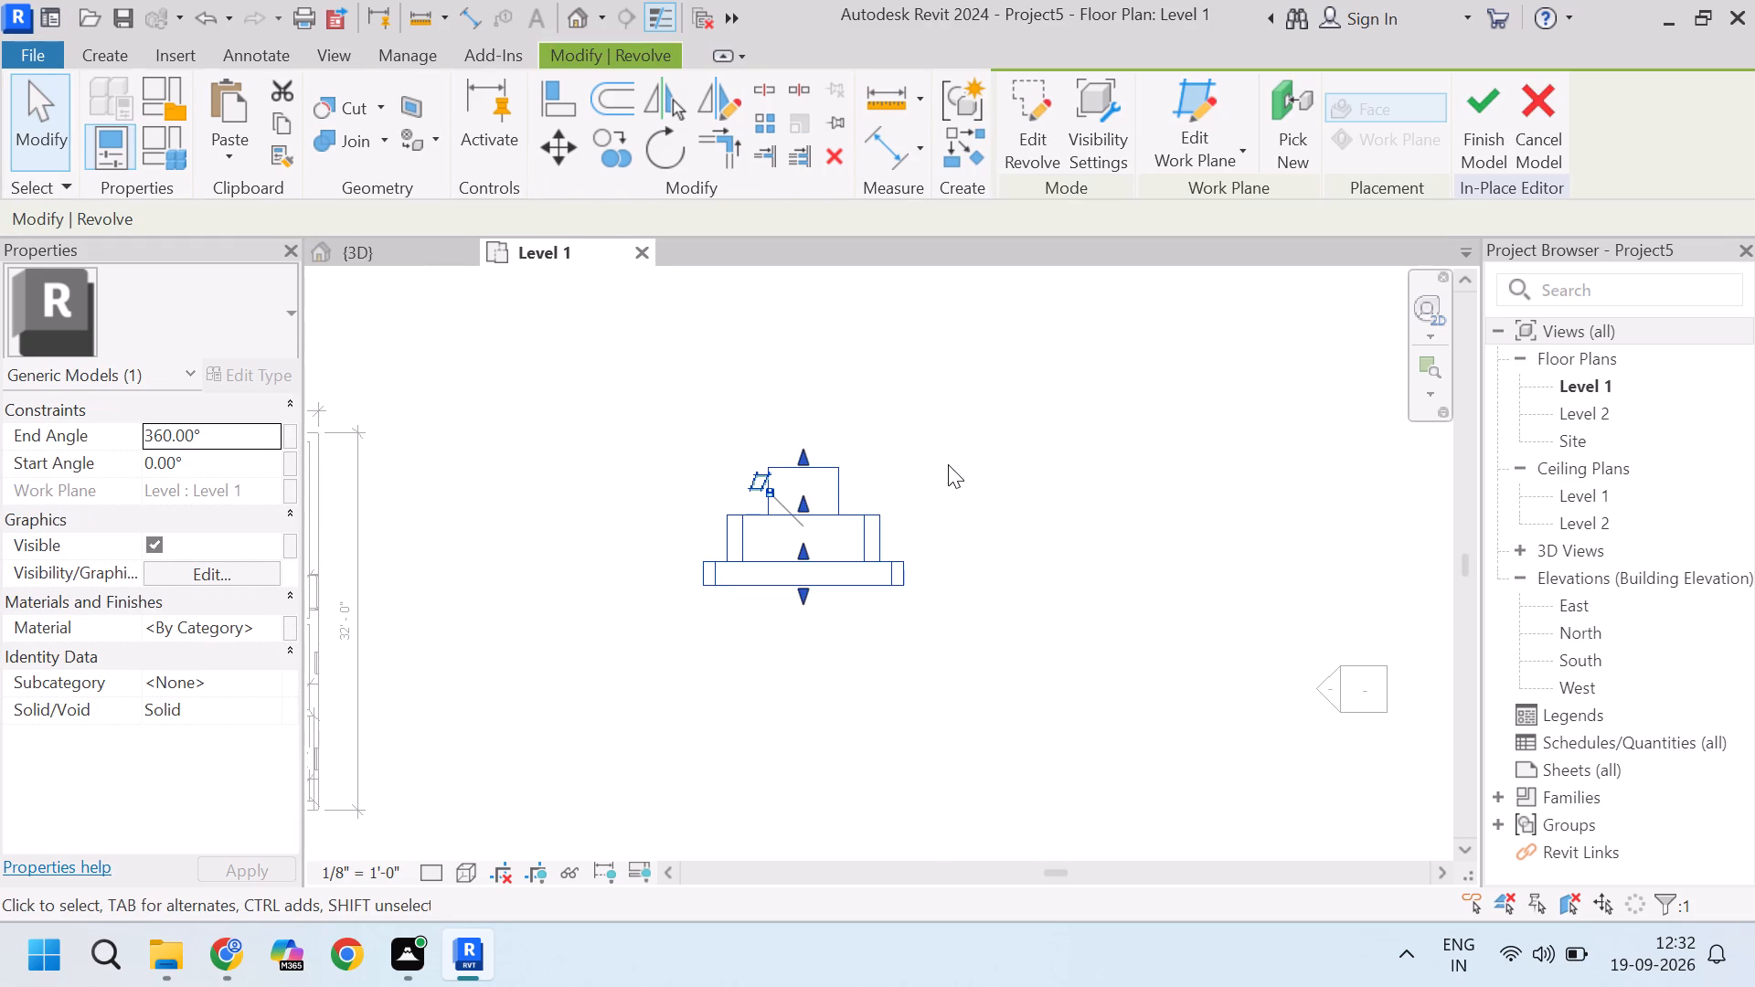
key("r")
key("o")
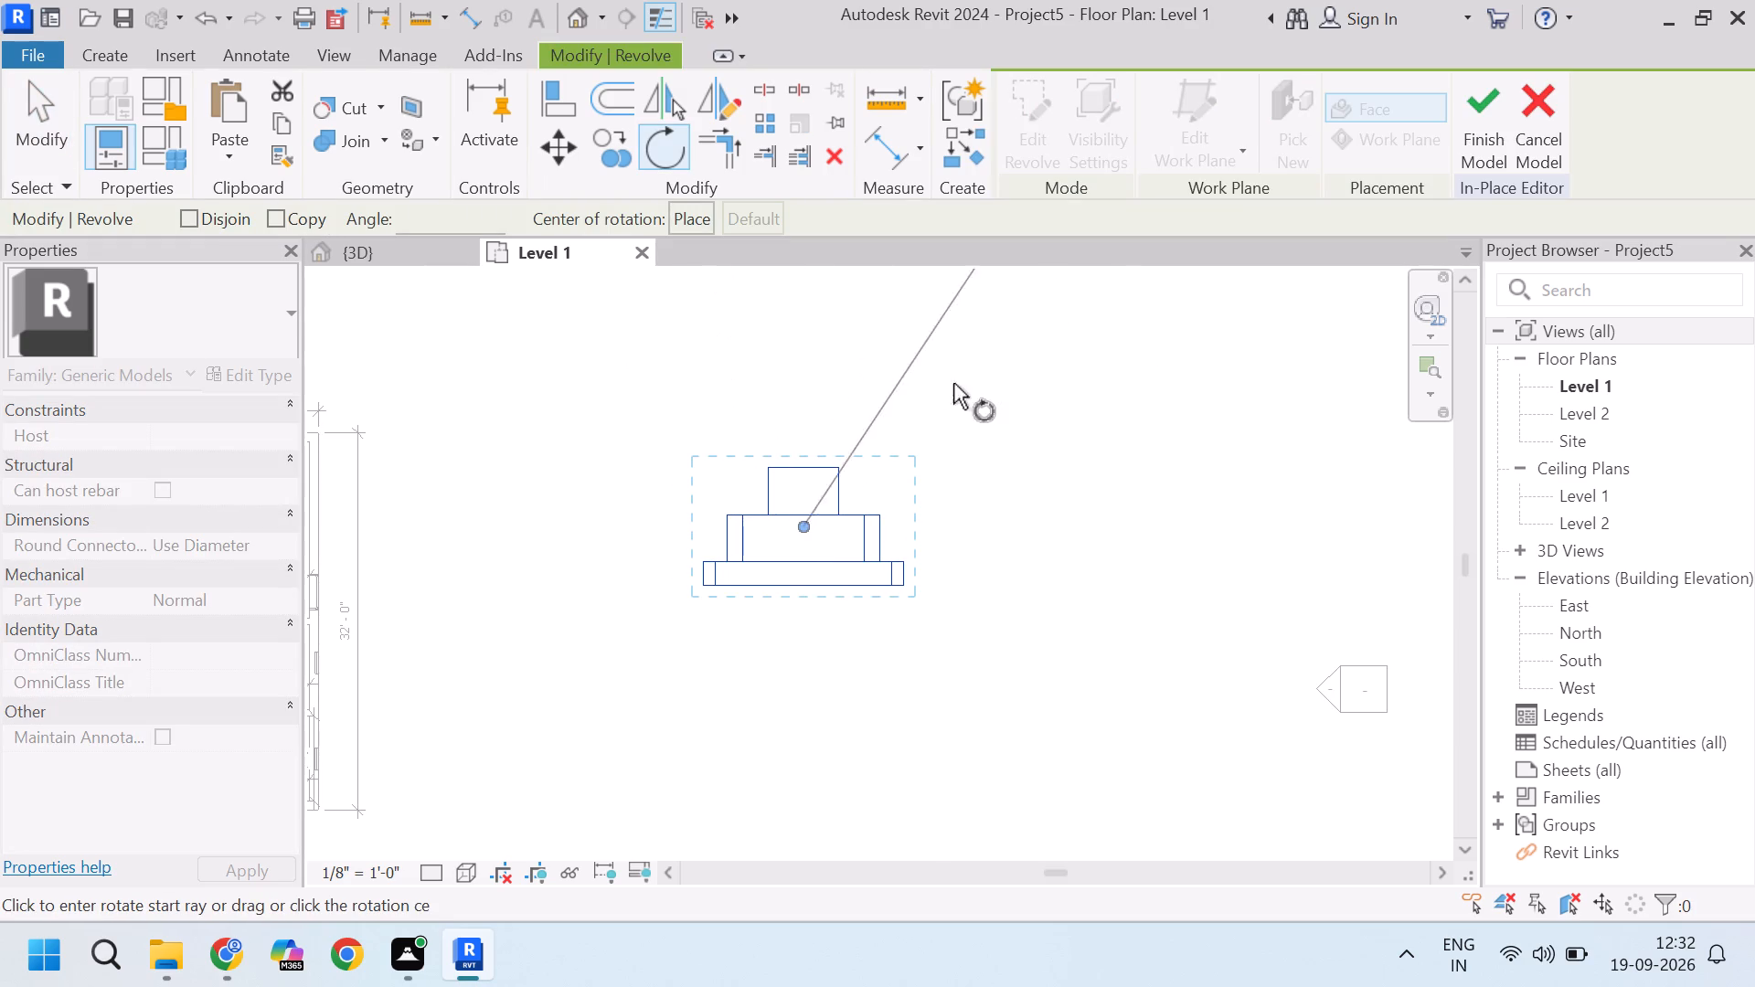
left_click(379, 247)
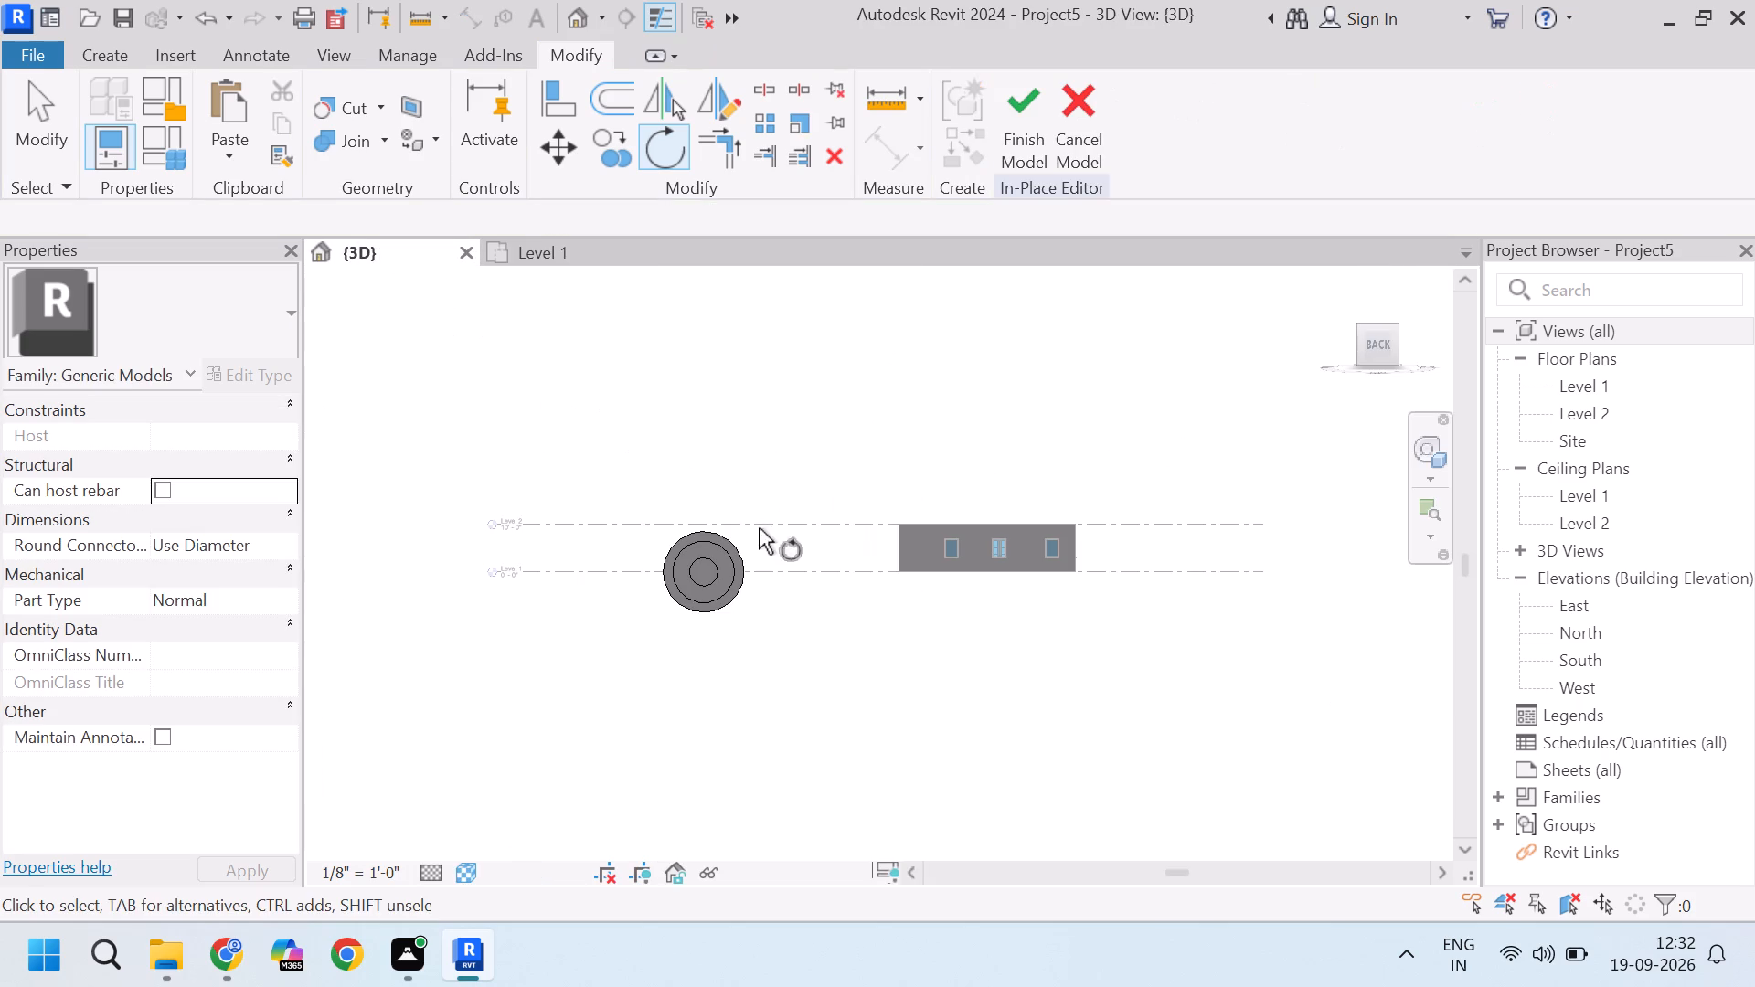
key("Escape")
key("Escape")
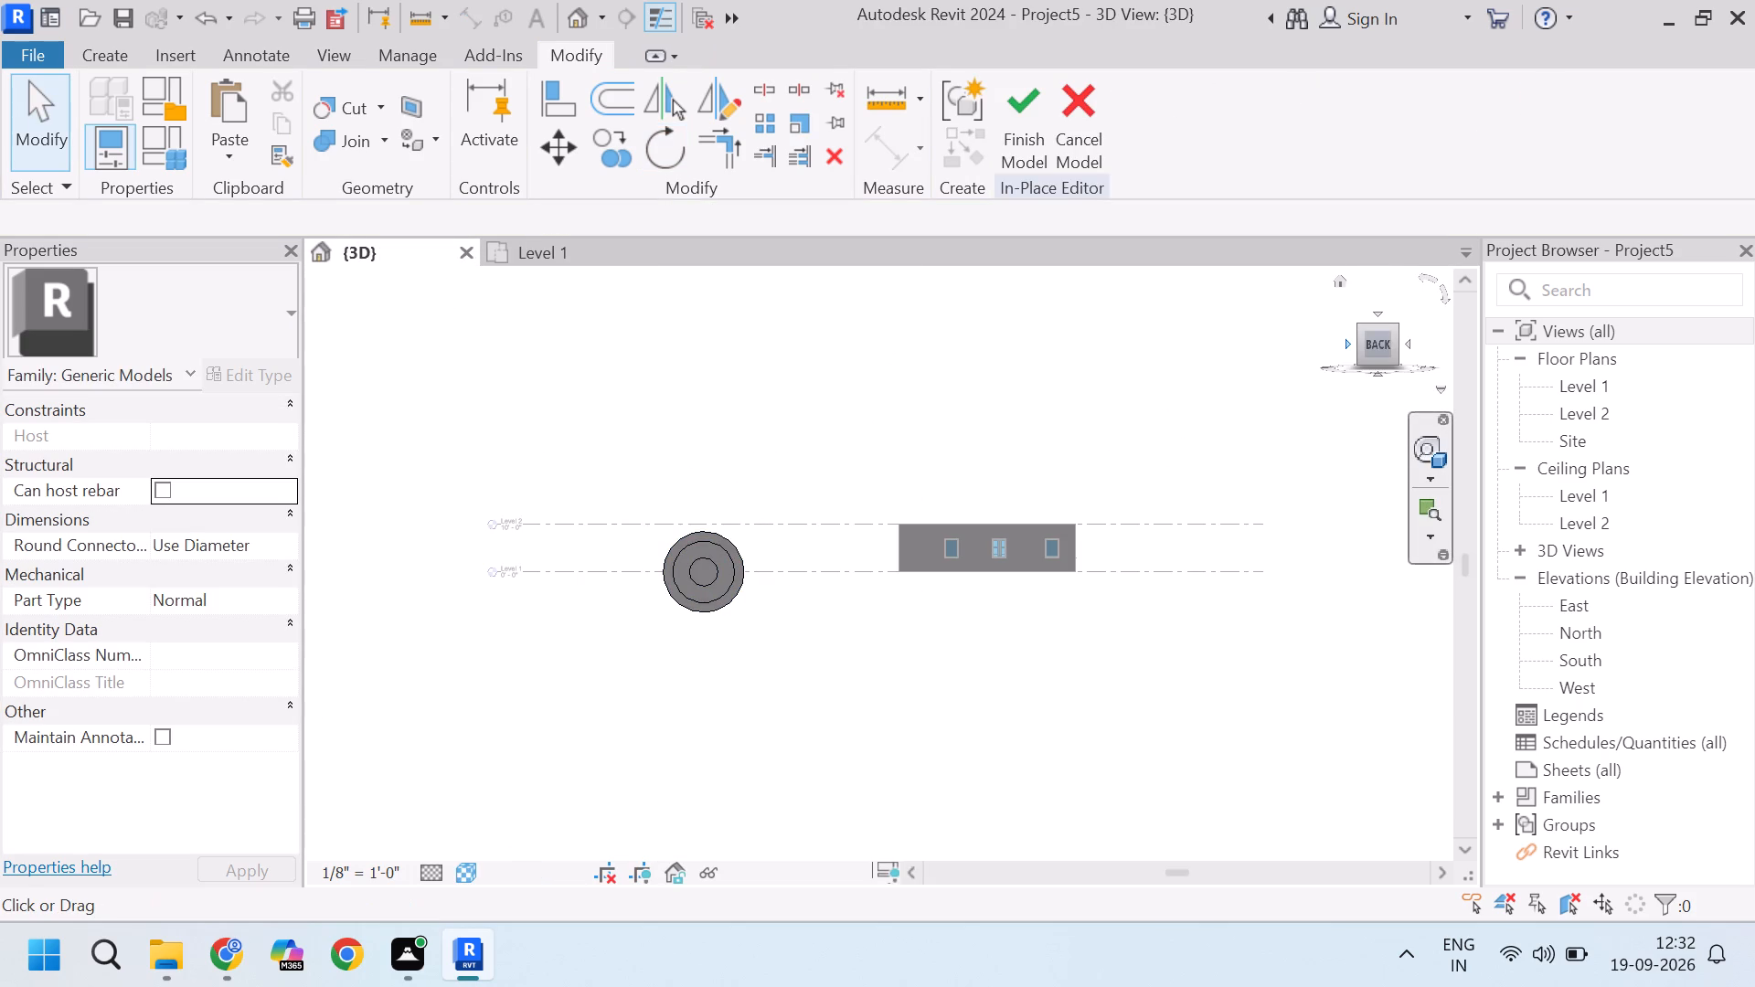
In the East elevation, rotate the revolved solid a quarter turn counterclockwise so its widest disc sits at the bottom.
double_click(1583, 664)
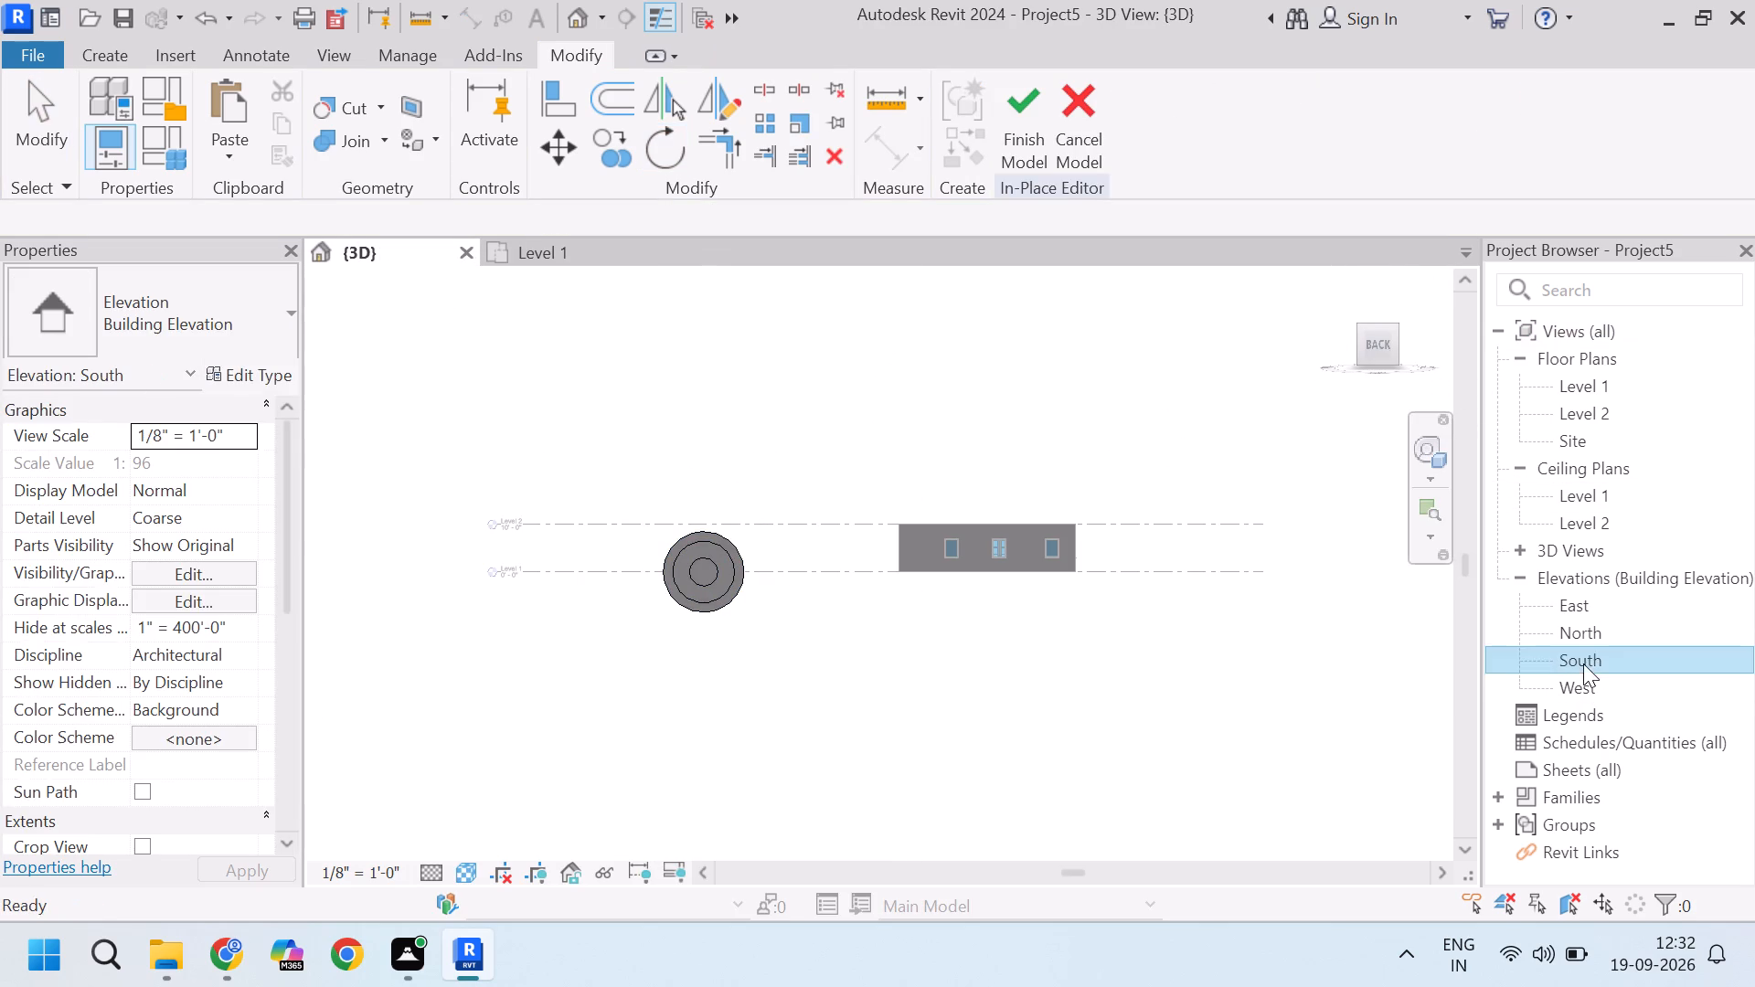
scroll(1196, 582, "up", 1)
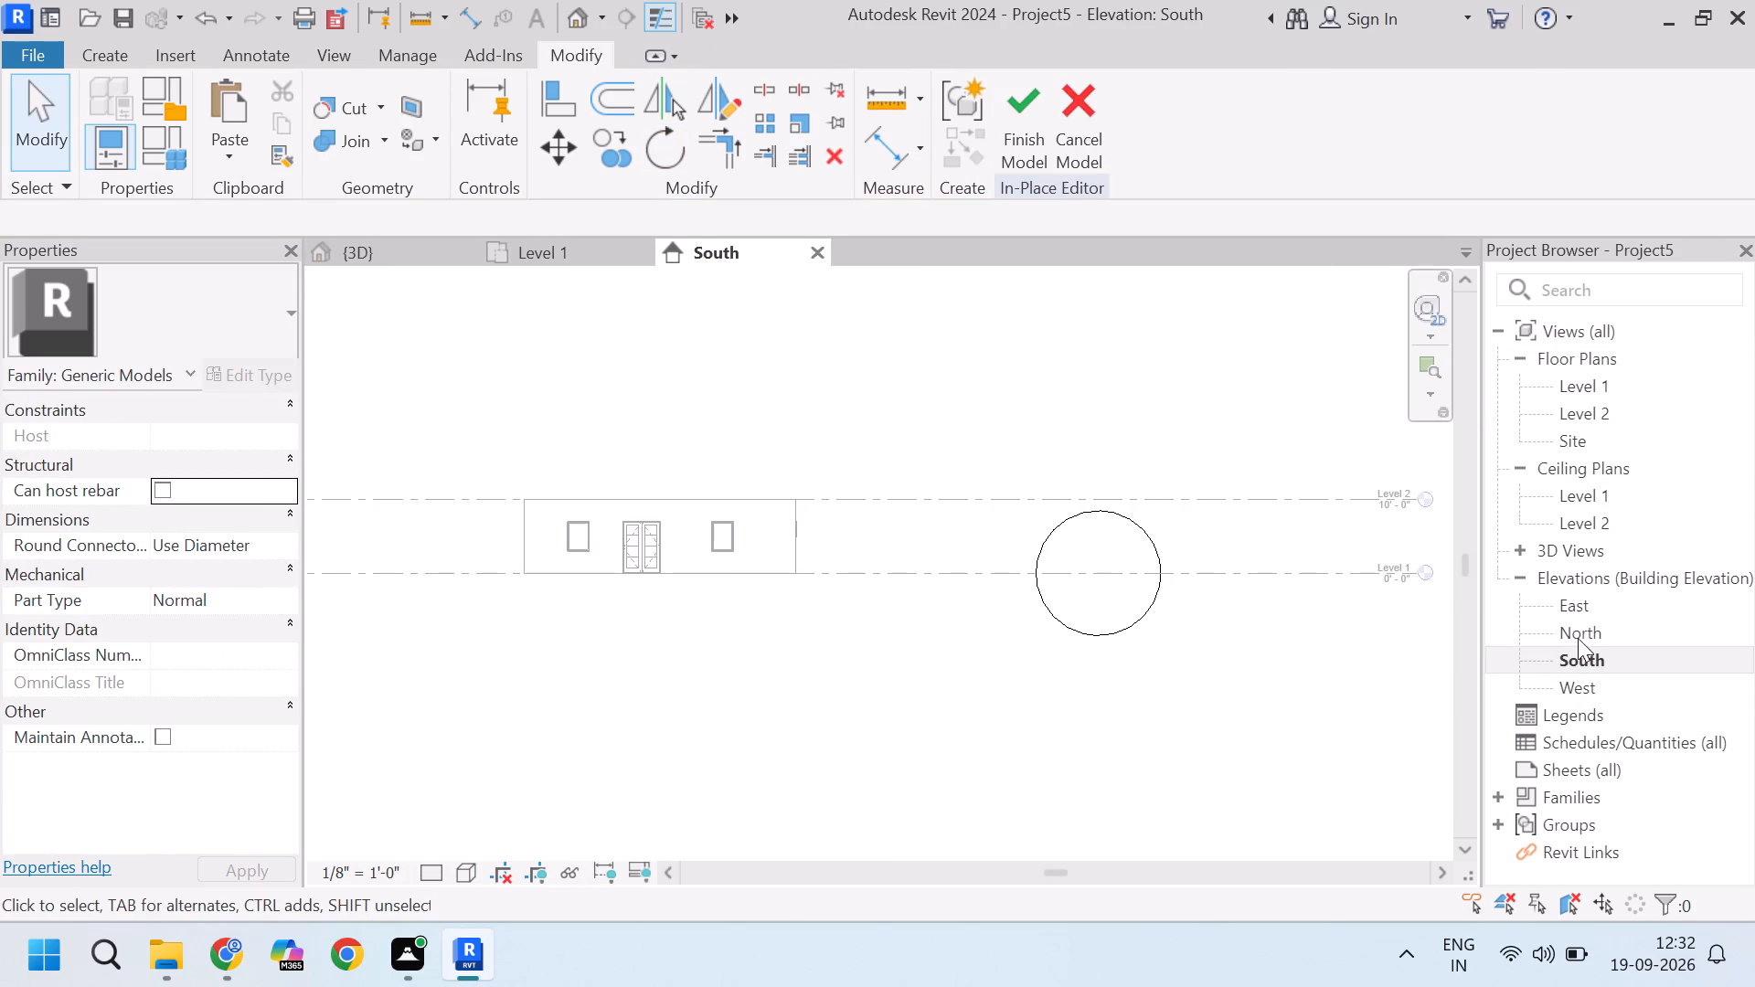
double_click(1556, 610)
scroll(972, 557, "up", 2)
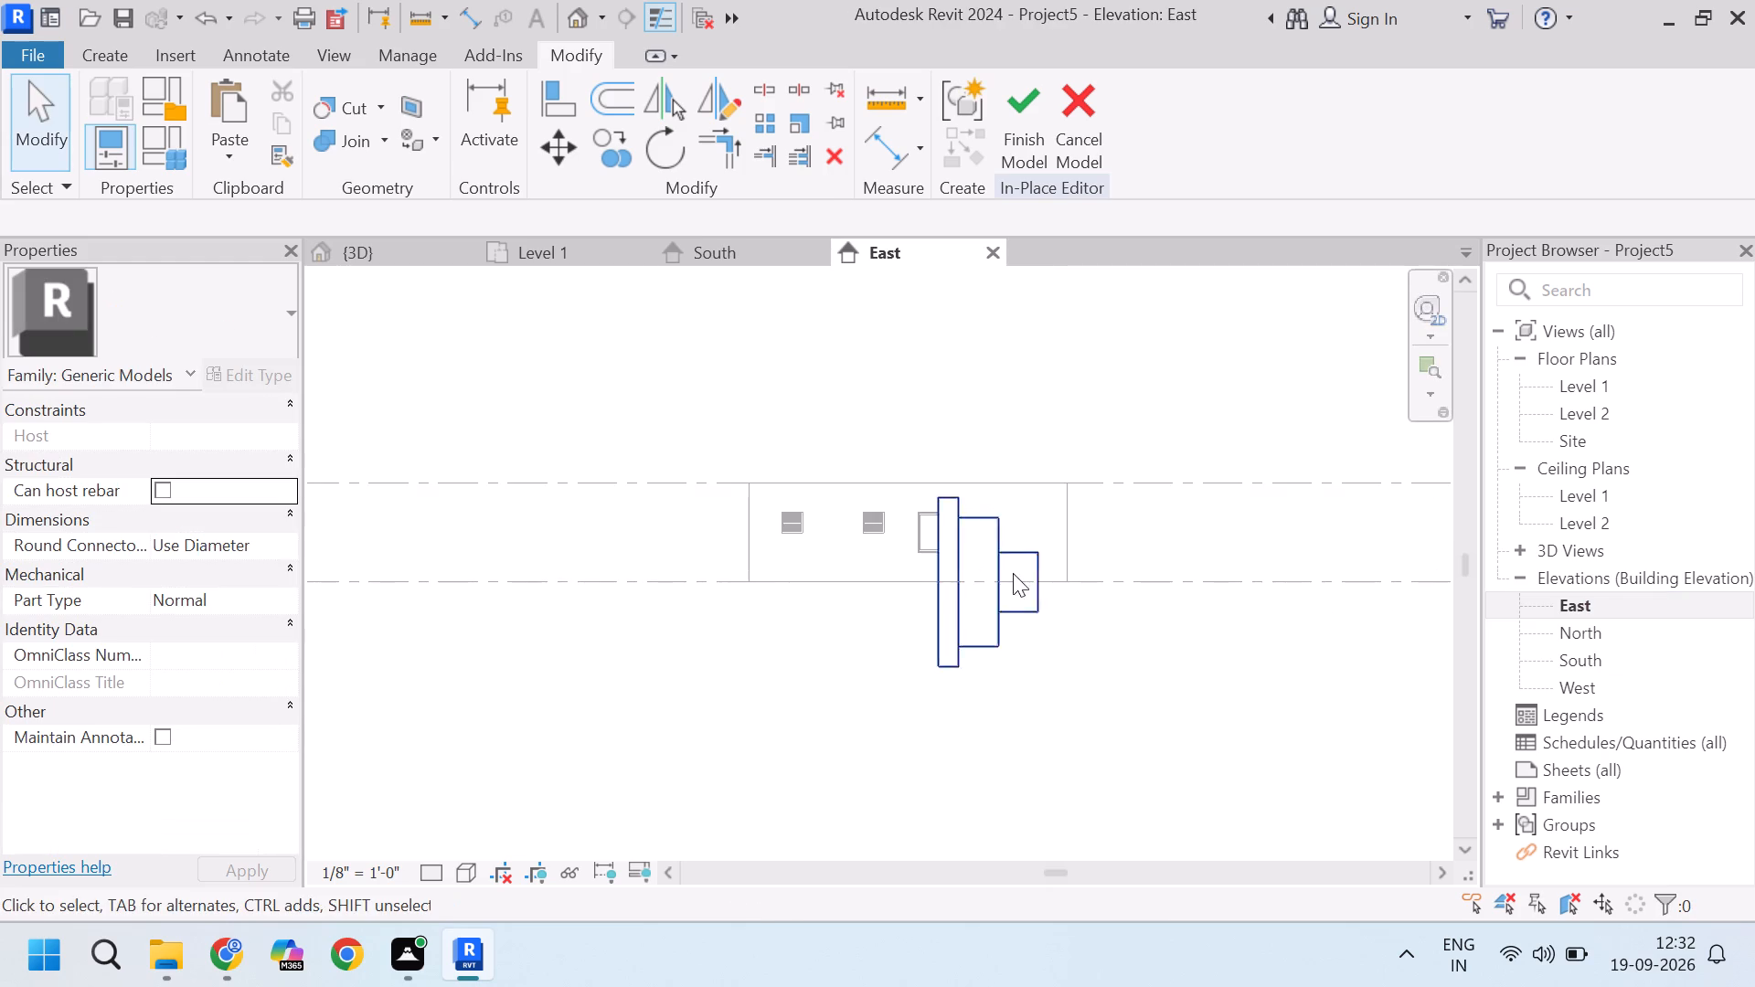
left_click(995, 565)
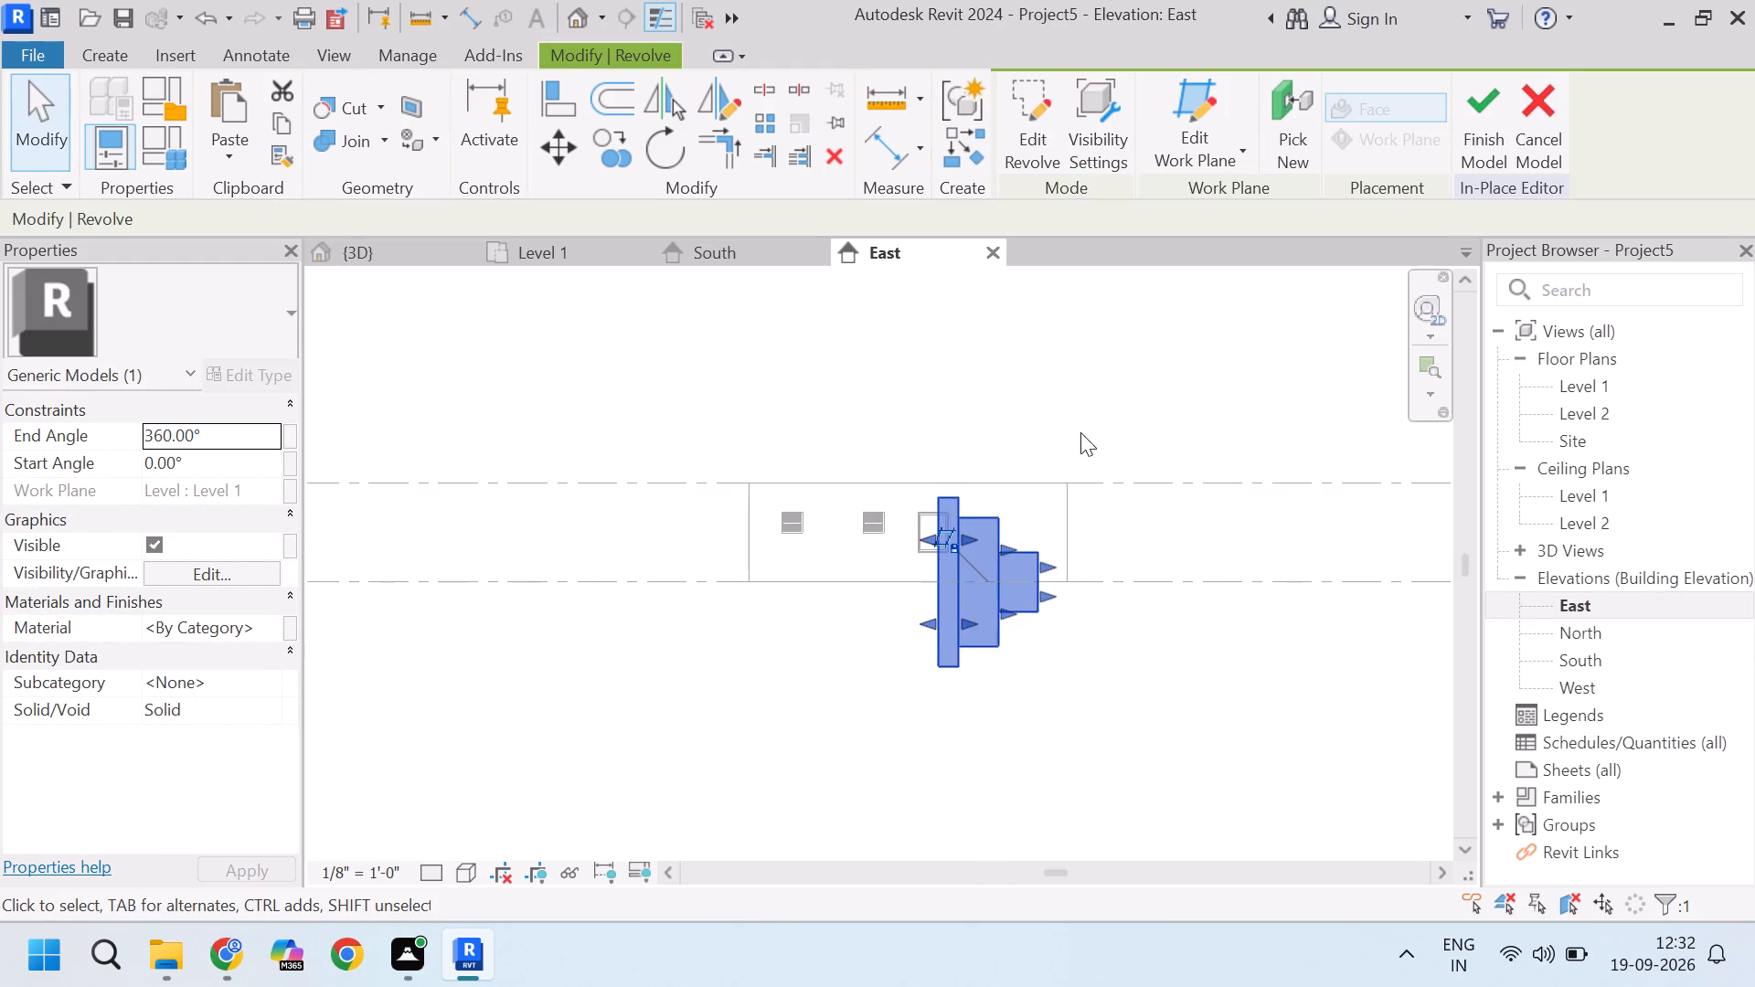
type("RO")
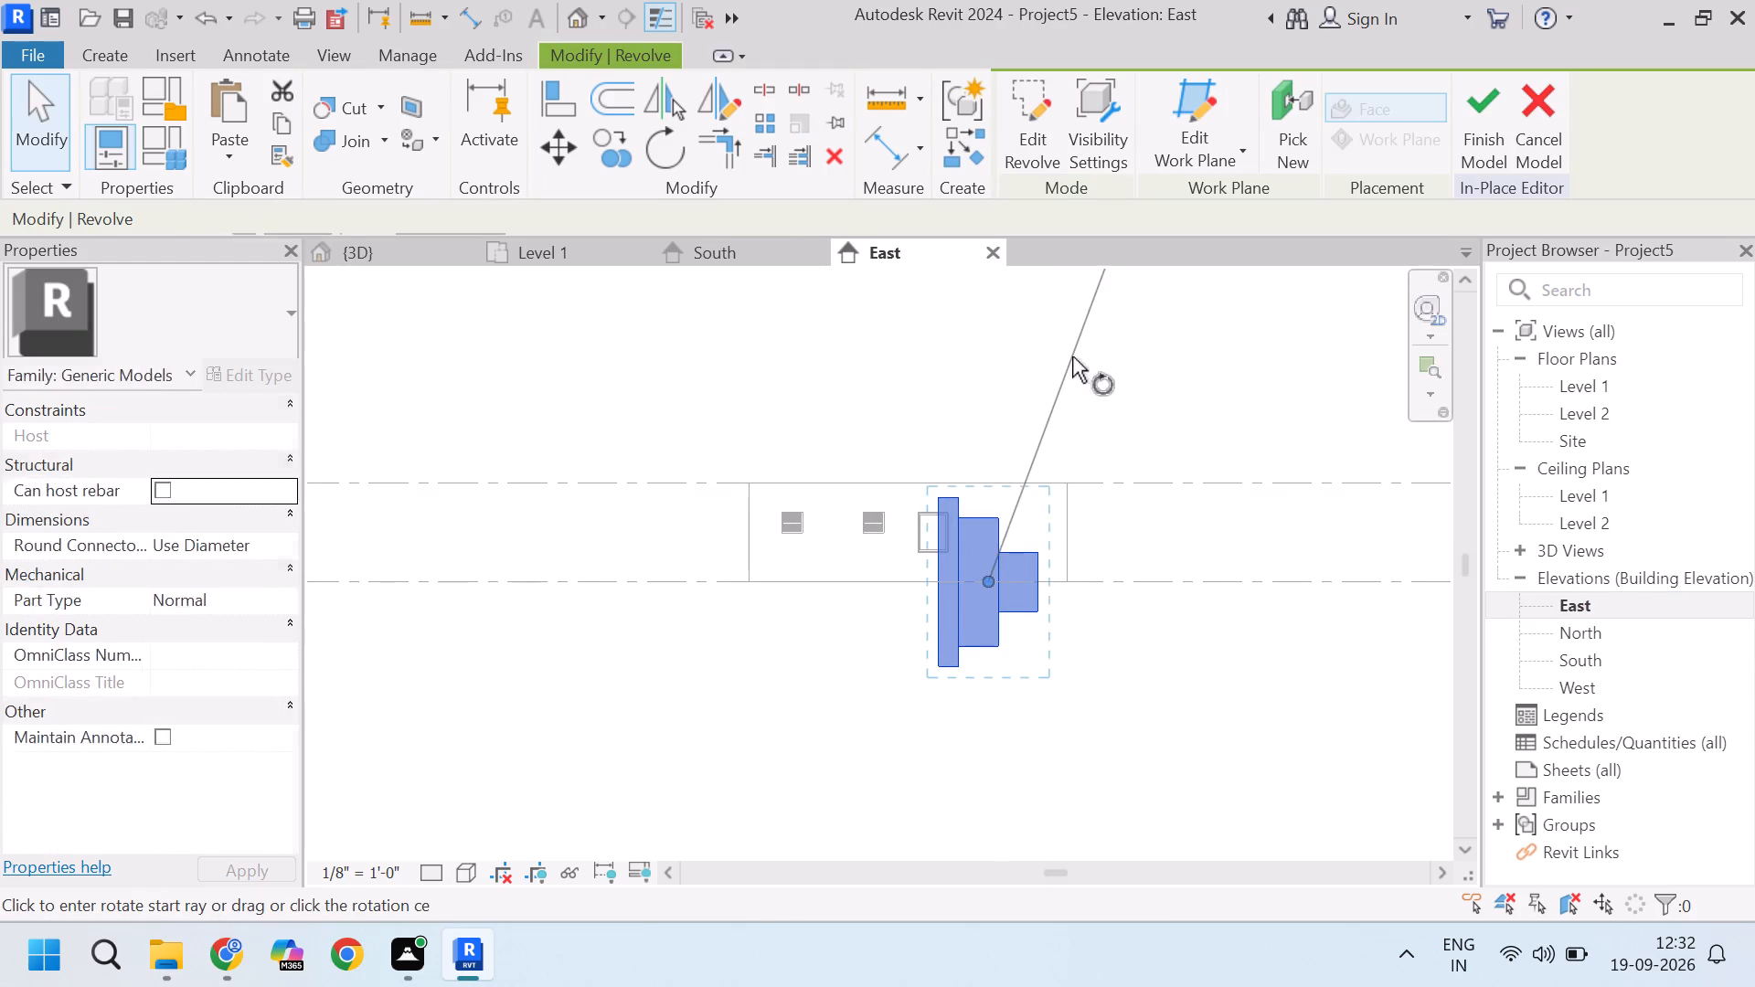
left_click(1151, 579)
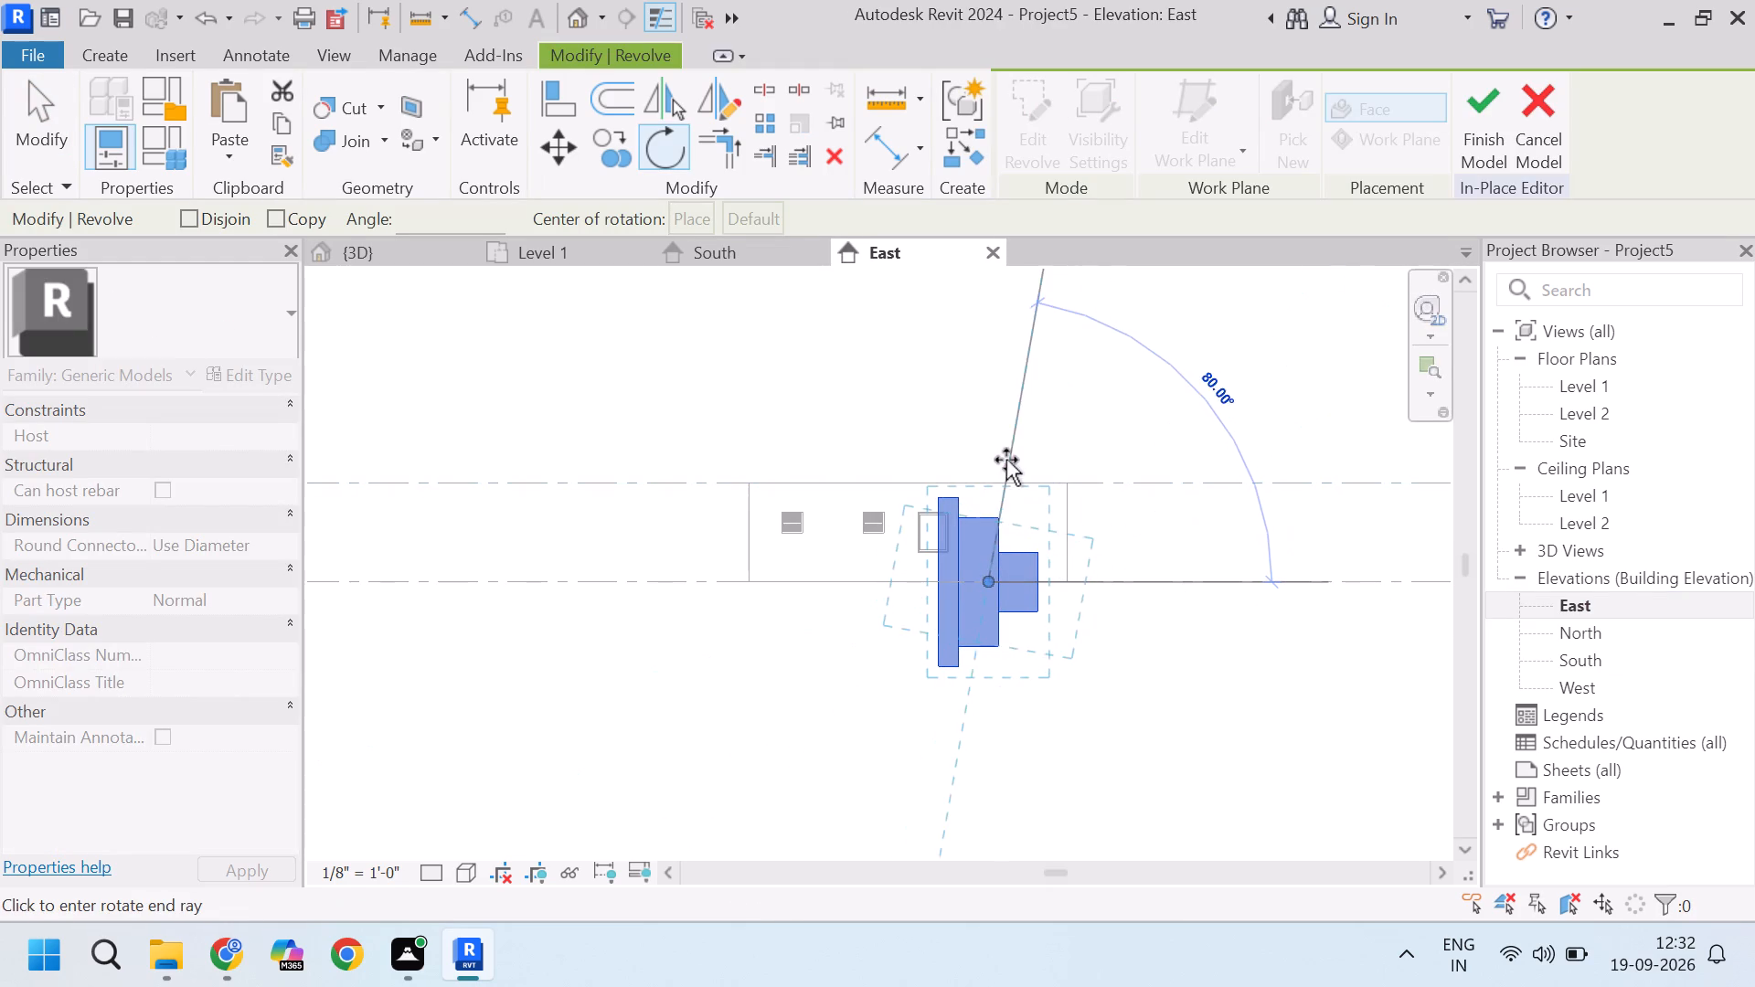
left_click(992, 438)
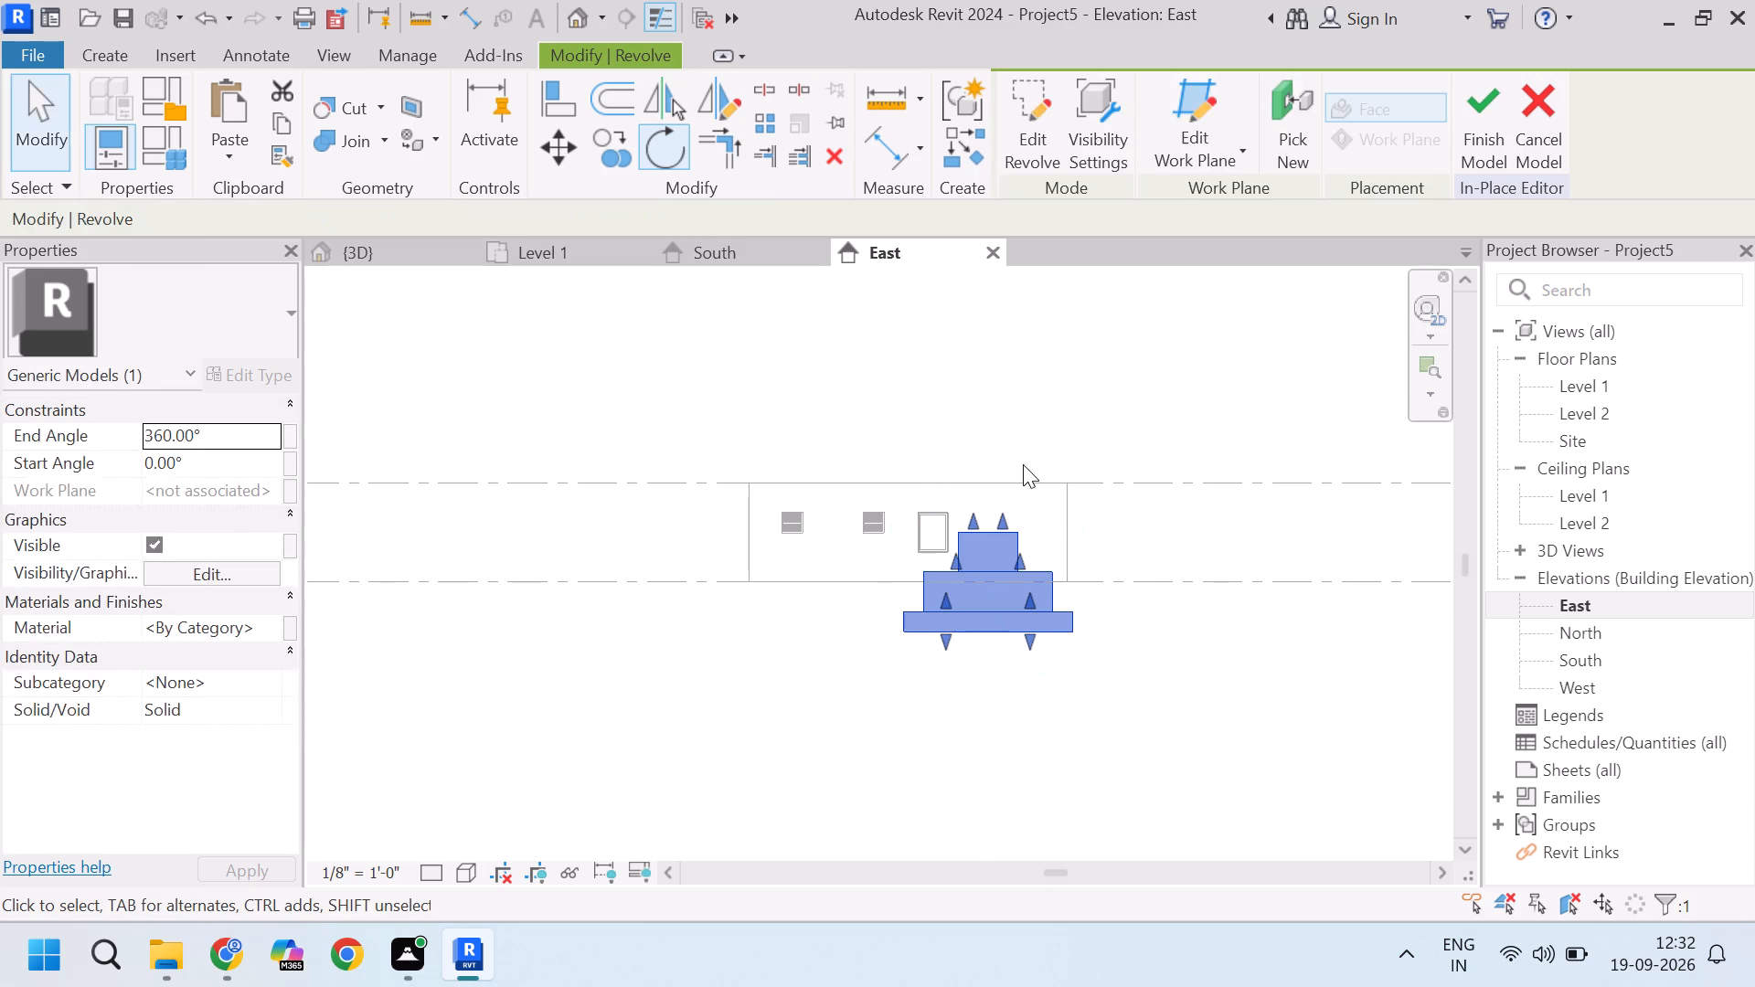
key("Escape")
Examine the rotated stepped solid beside the house in 3D from the back and from an angled view.
left_click(574, 250)
left_click(431, 252)
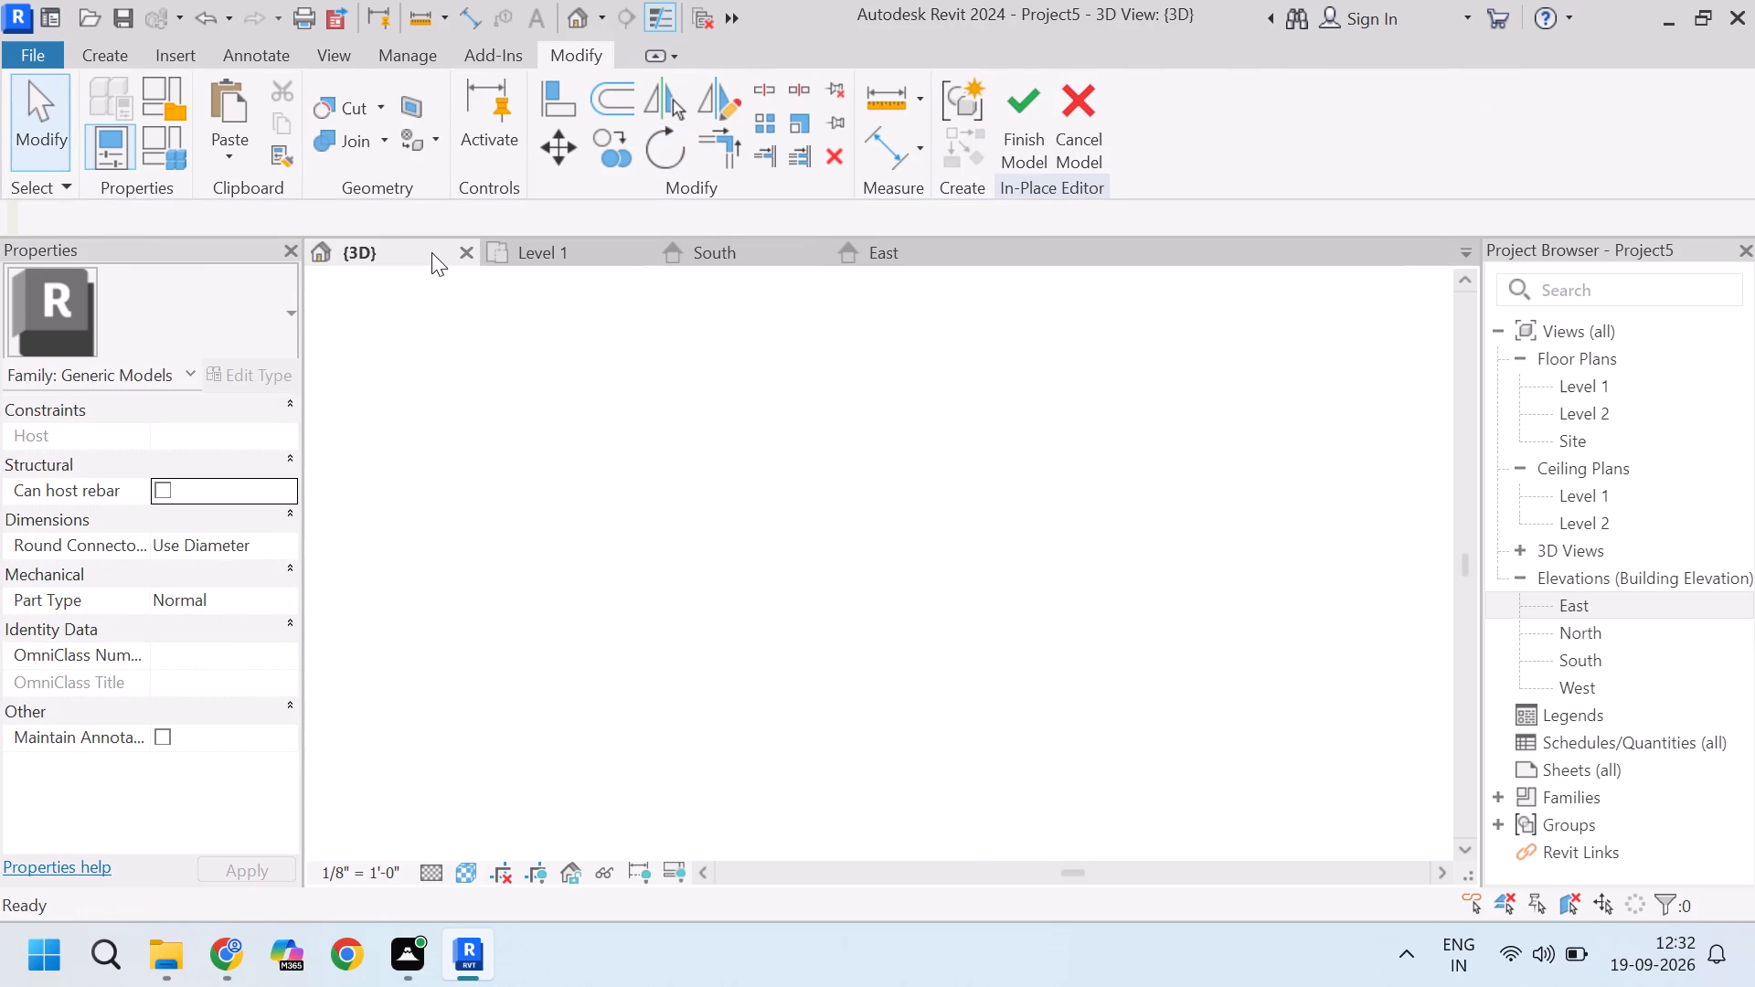
scroll(877, 535, "down", 4)
scroll(743, 578, "up", 4)
scroll(835, 562, "up", 2)
scroll(794, 543, "down", 1)
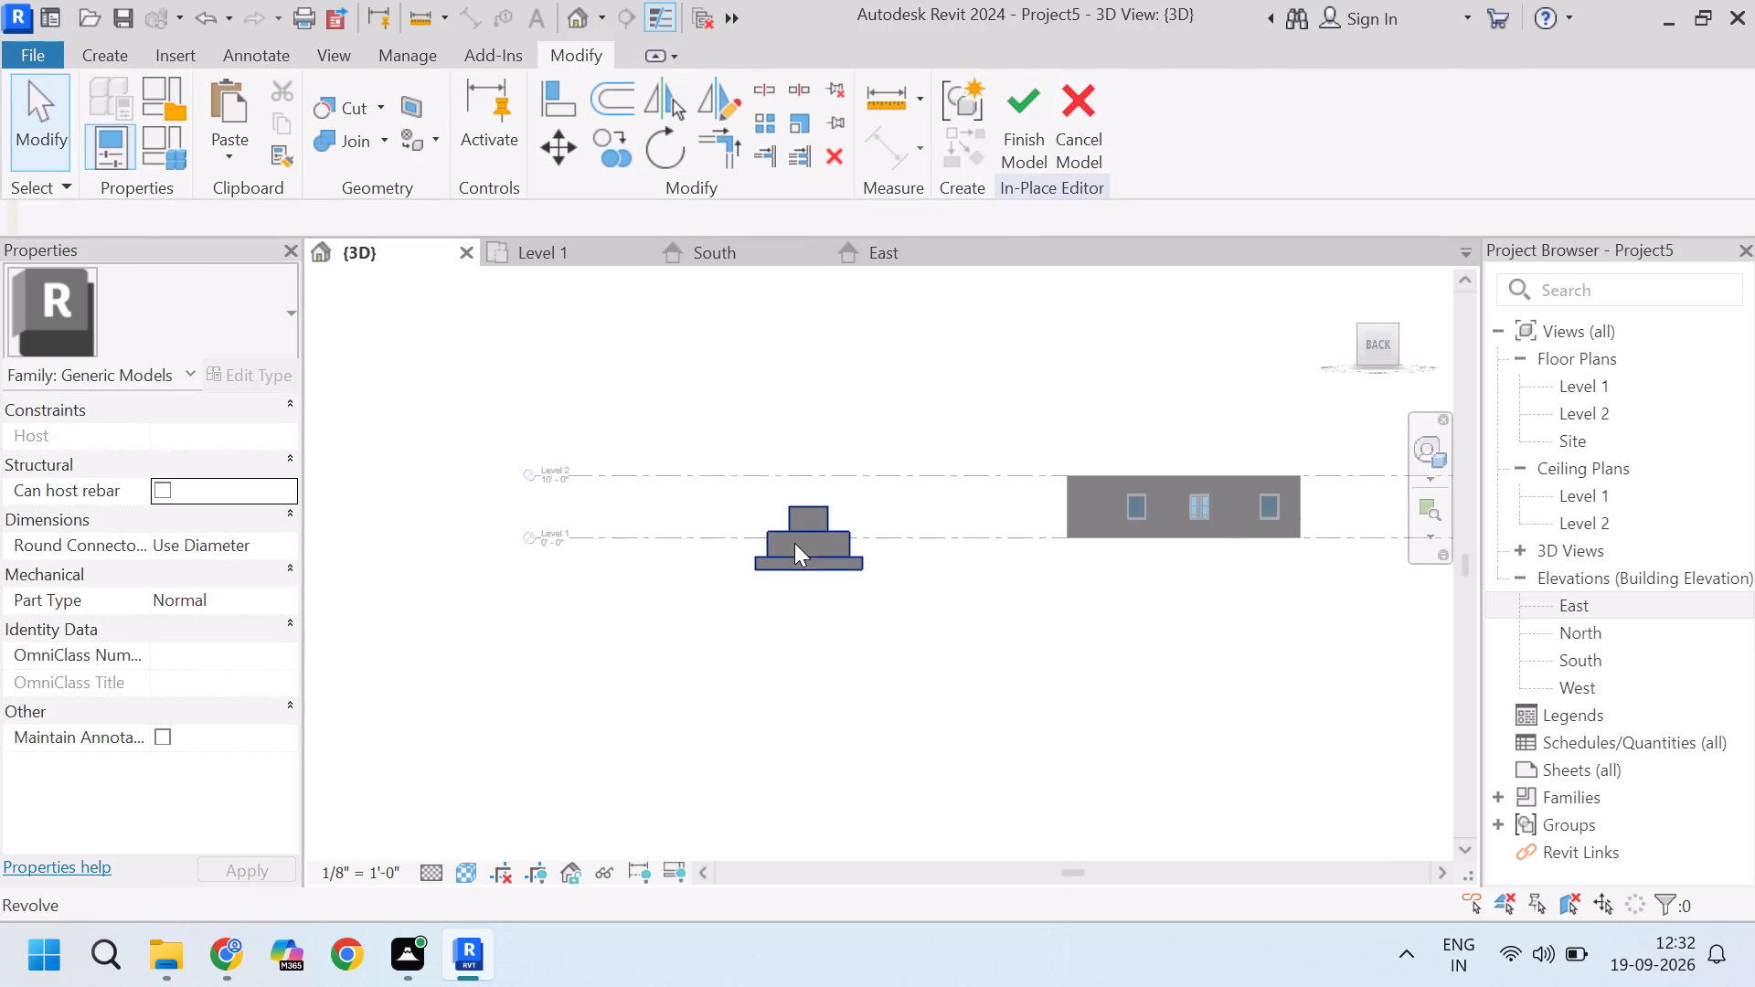
scroll(794, 543, "down", 2)
left_click_drag(1371, 350, 340, 393)
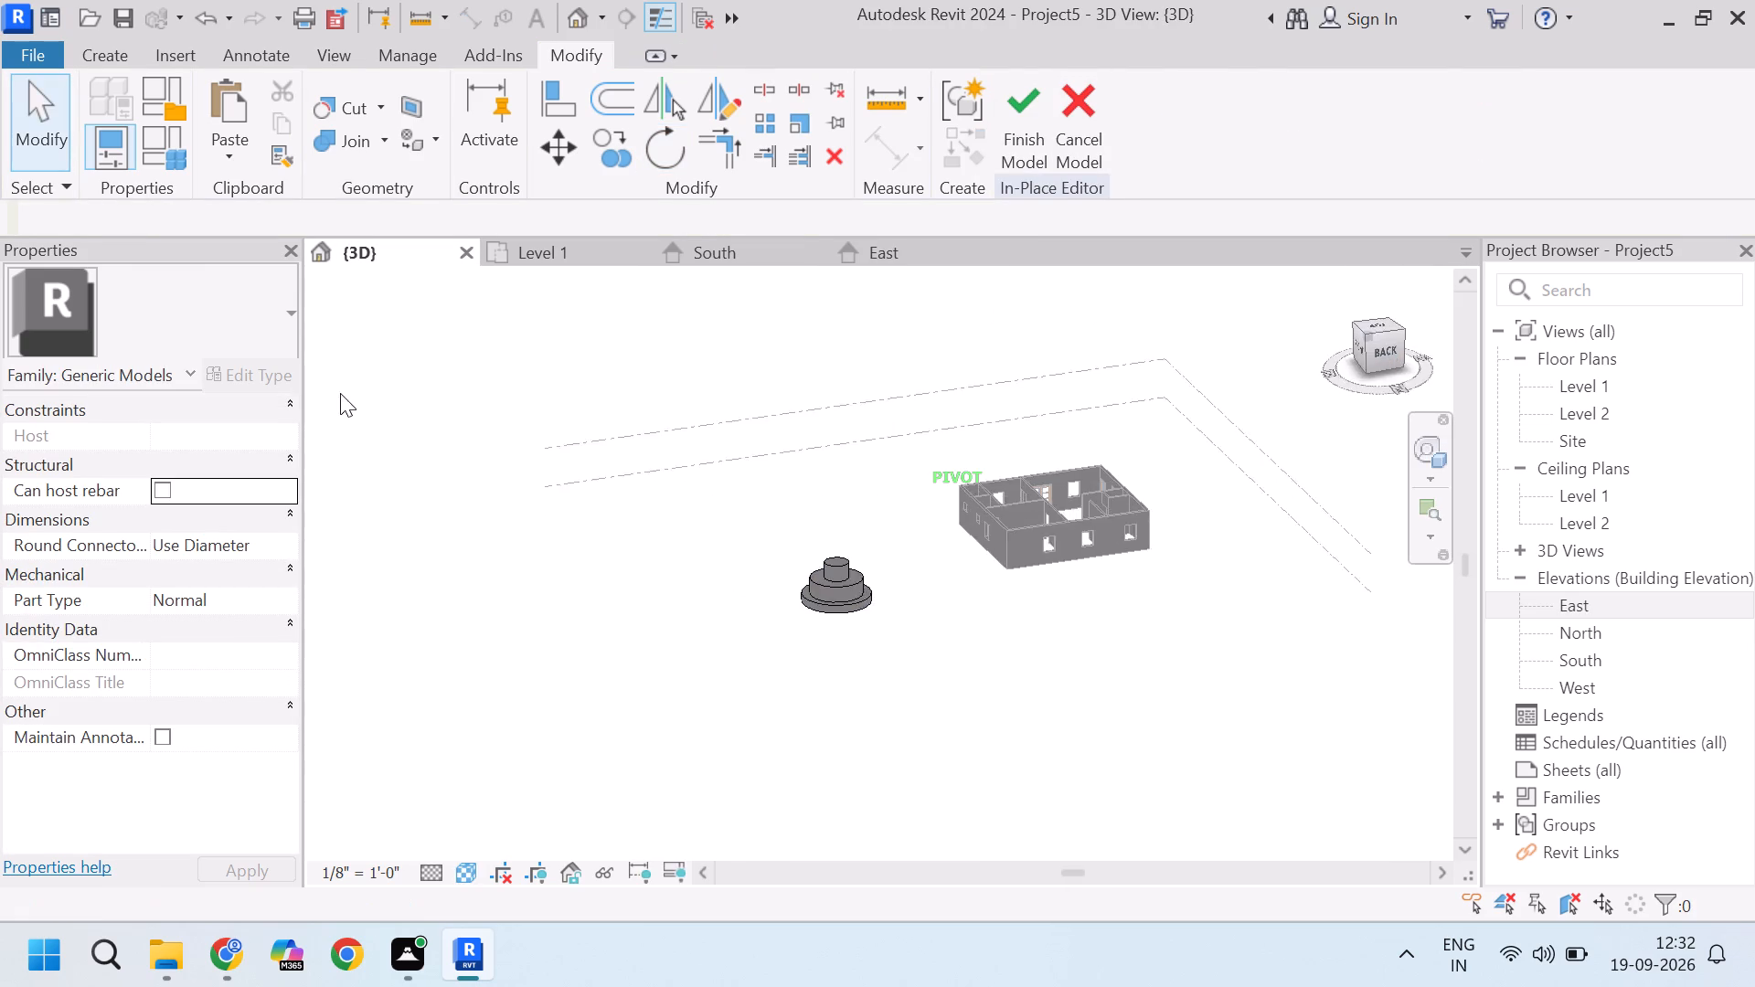
left_click_drag(340, 393, 417, 384)
scroll(1088, 602, "up", 6)
scroll(804, 608, "up", 1)
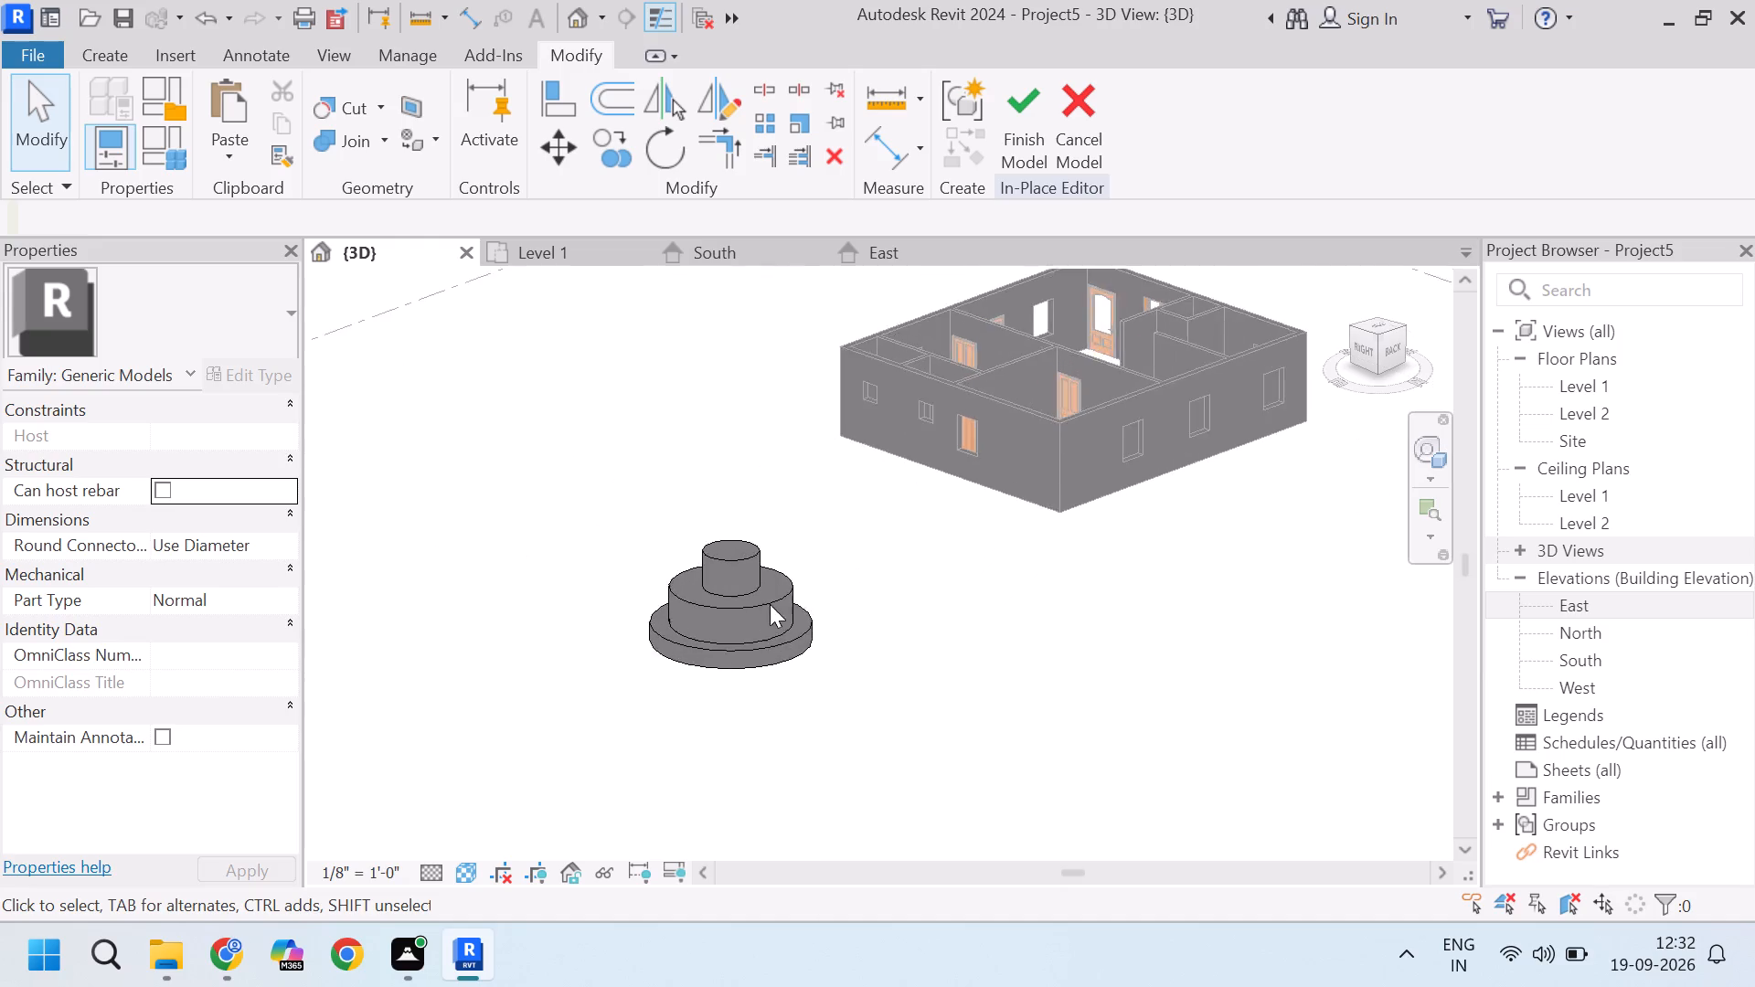
scroll(770, 604, "up", 1)
left_click(755, 601)
left_click(904, 644)
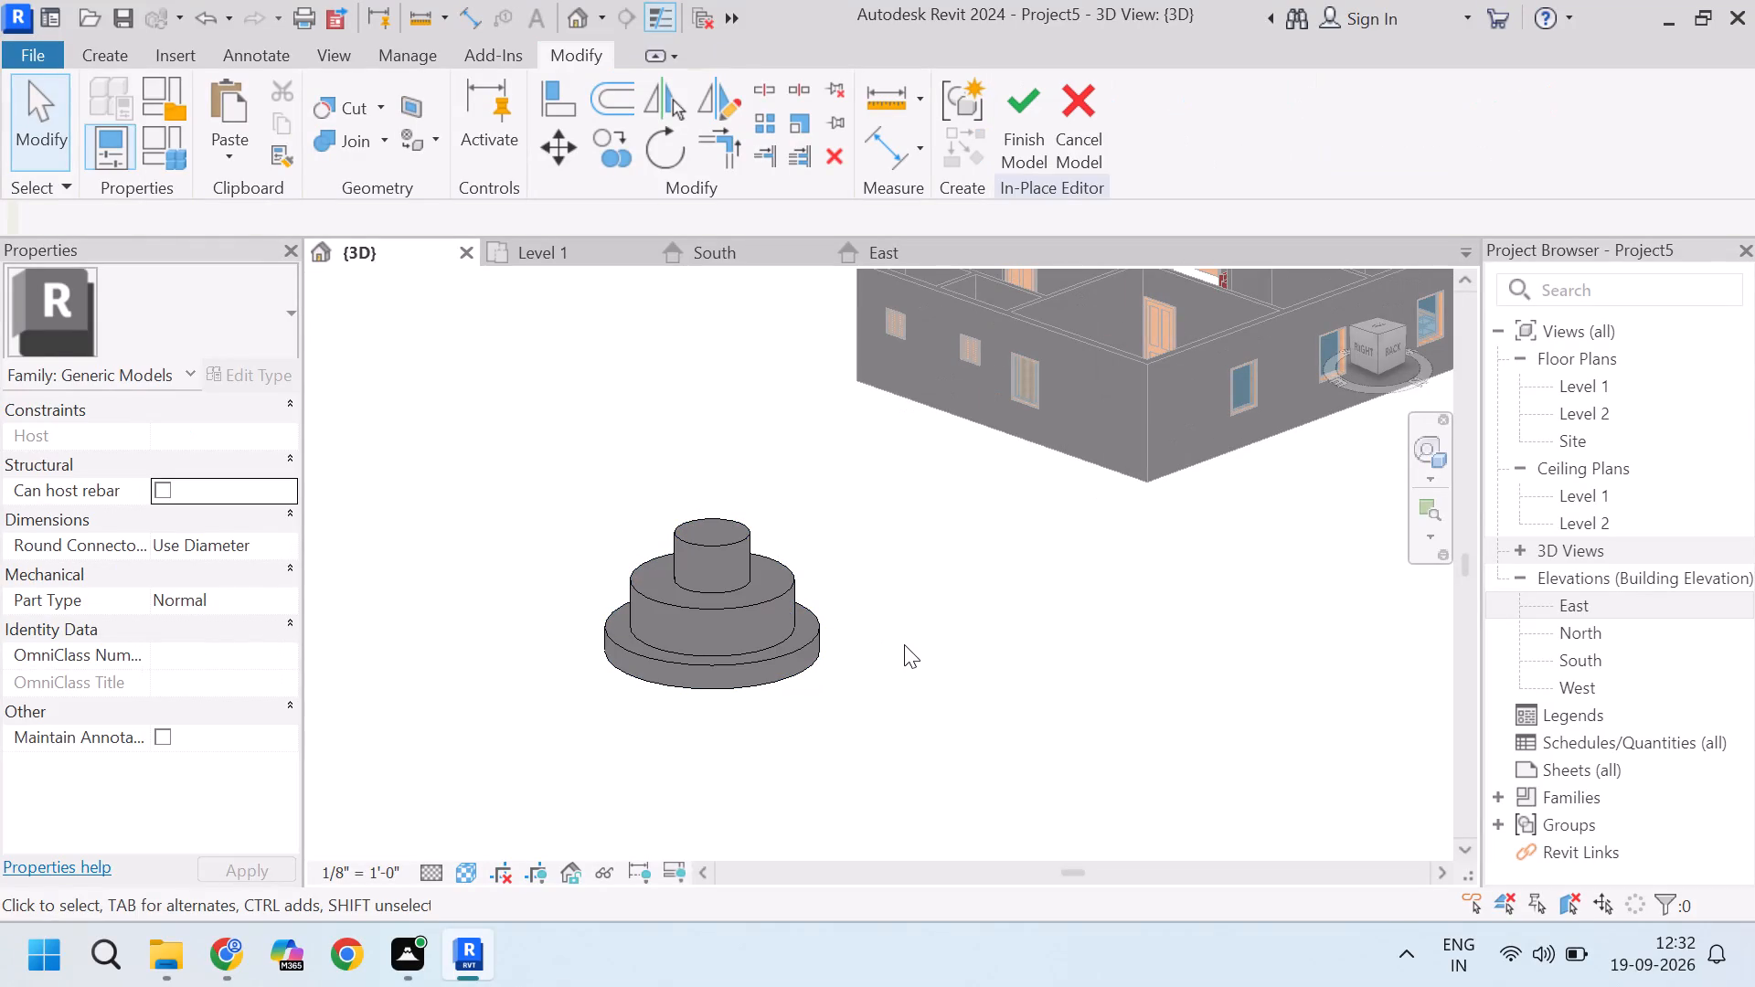
key("Escape")
key("Escape")
key("Escape")
key("Escape")
key("Escape")
key("Escape")
key("Escape")
key("Escape")
Delete the revolved solid and quit the in-place family, discarding its changes.
left_click(788, 610)
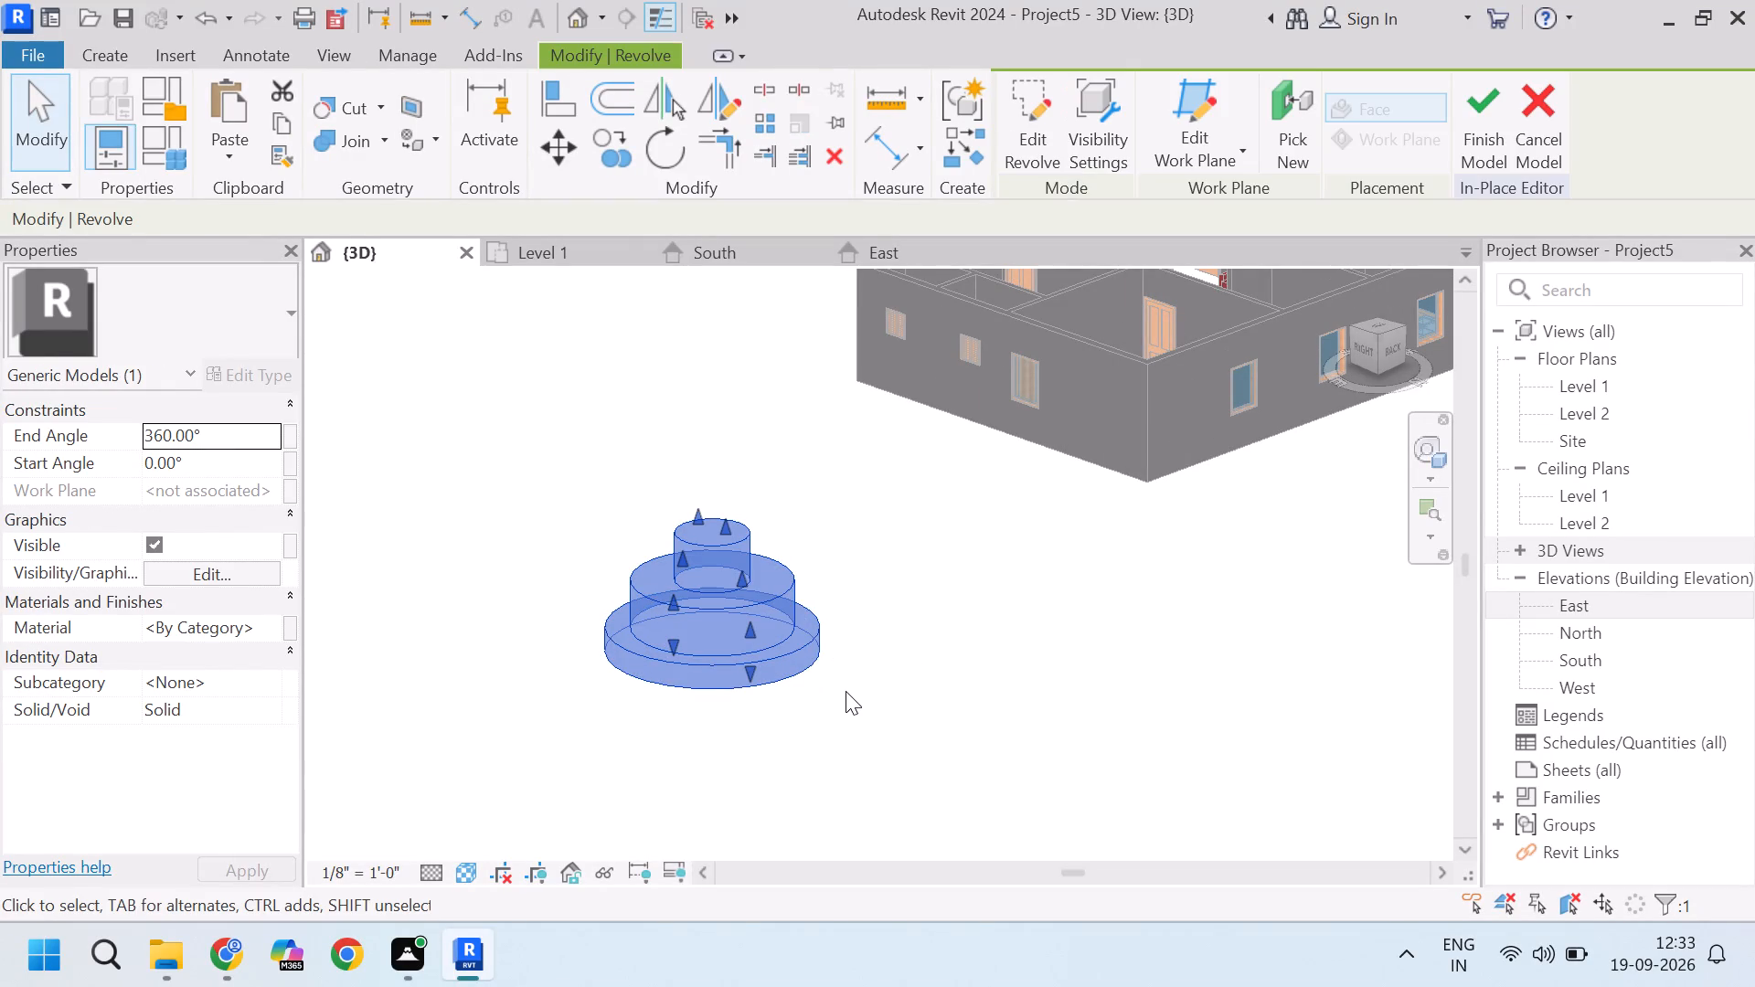
key("Delete")
scroll(800, 627, "down", 5)
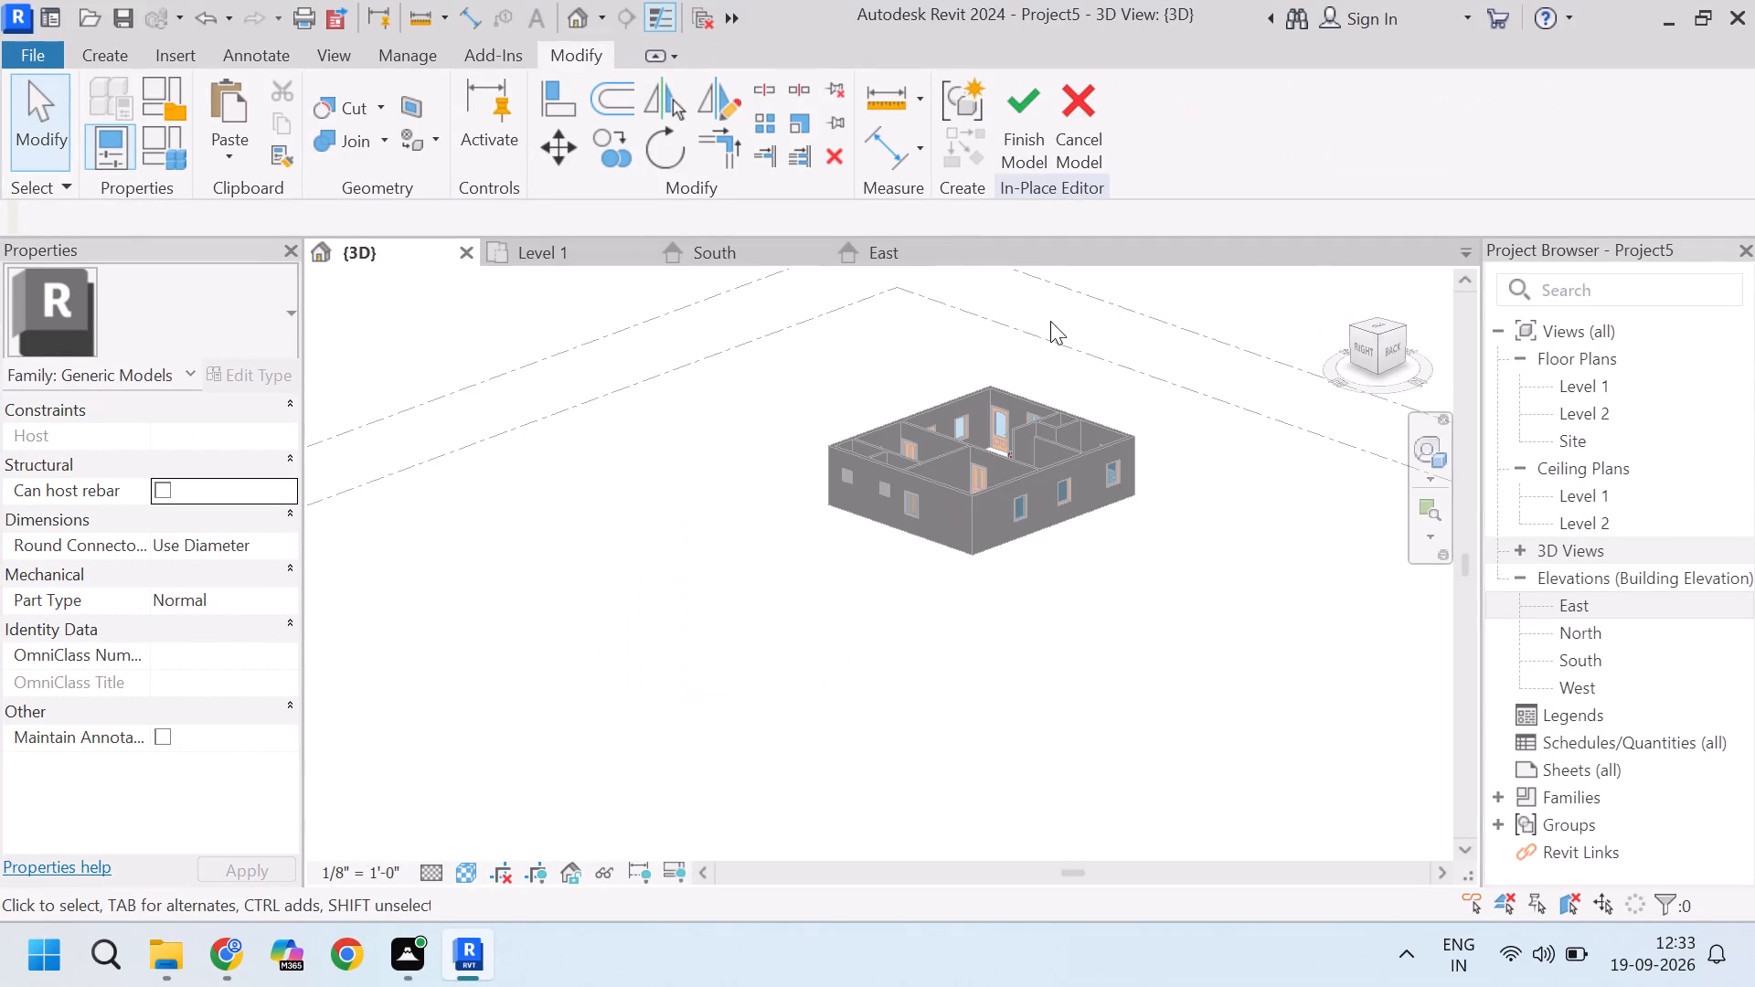
left_click(1064, 145)
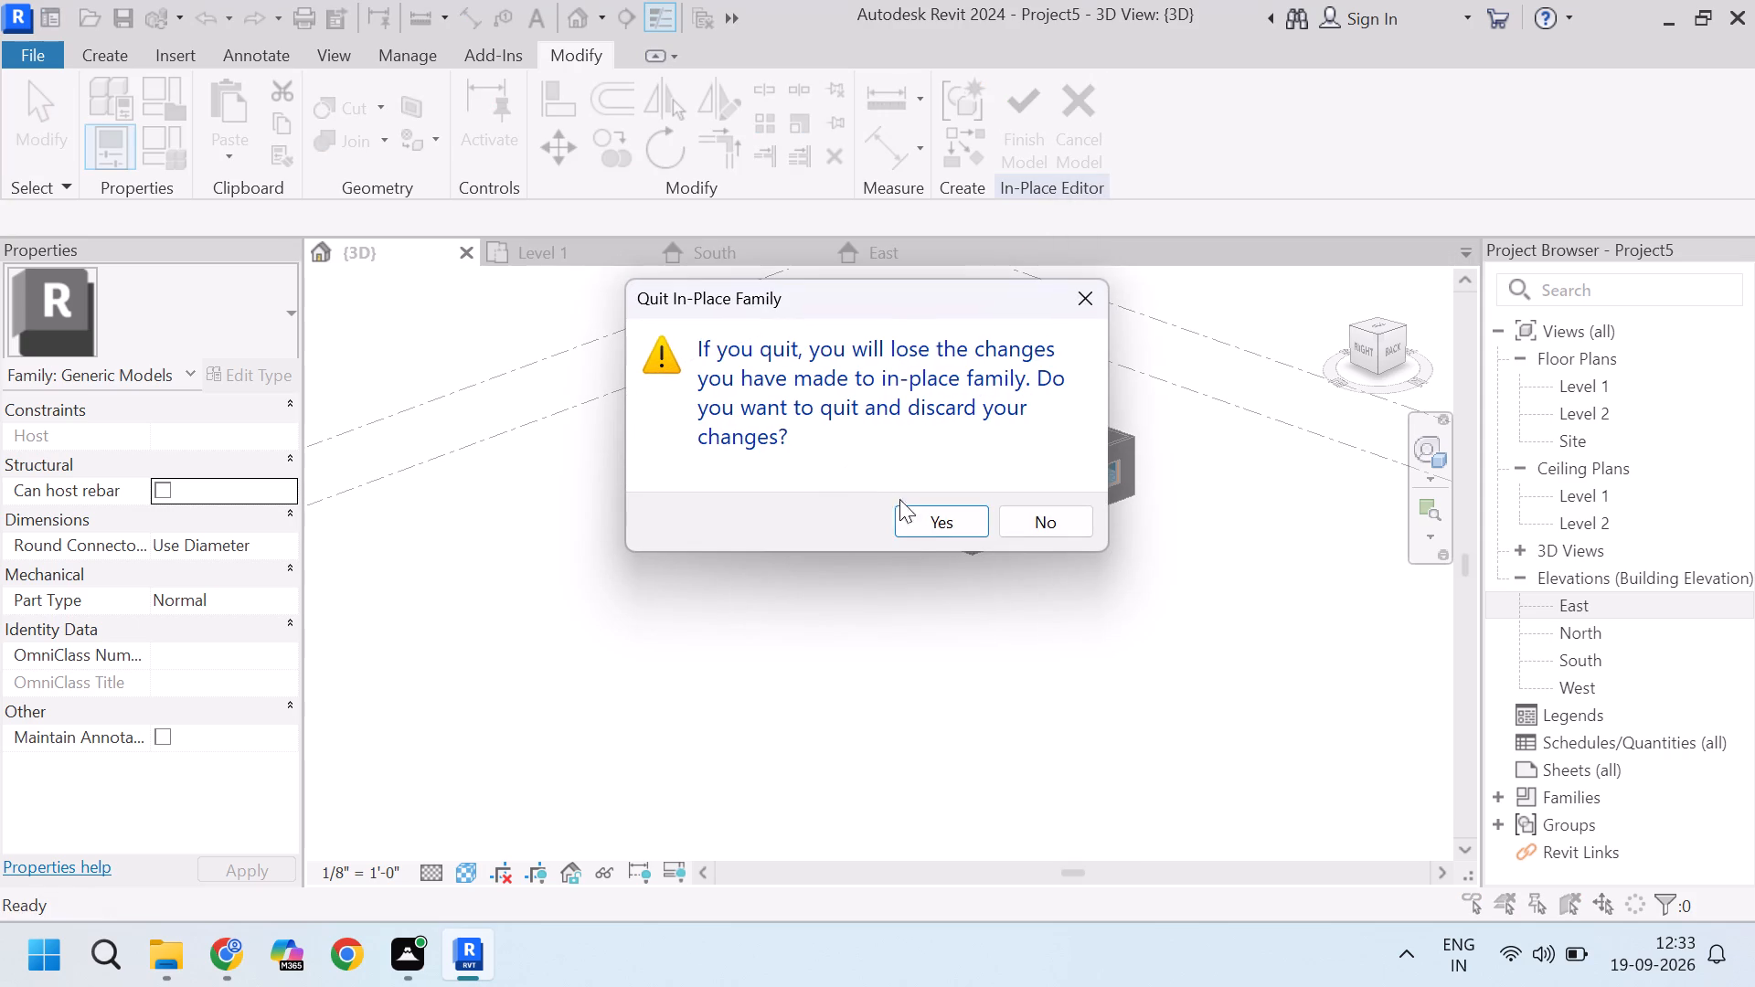
left_click(913, 519)
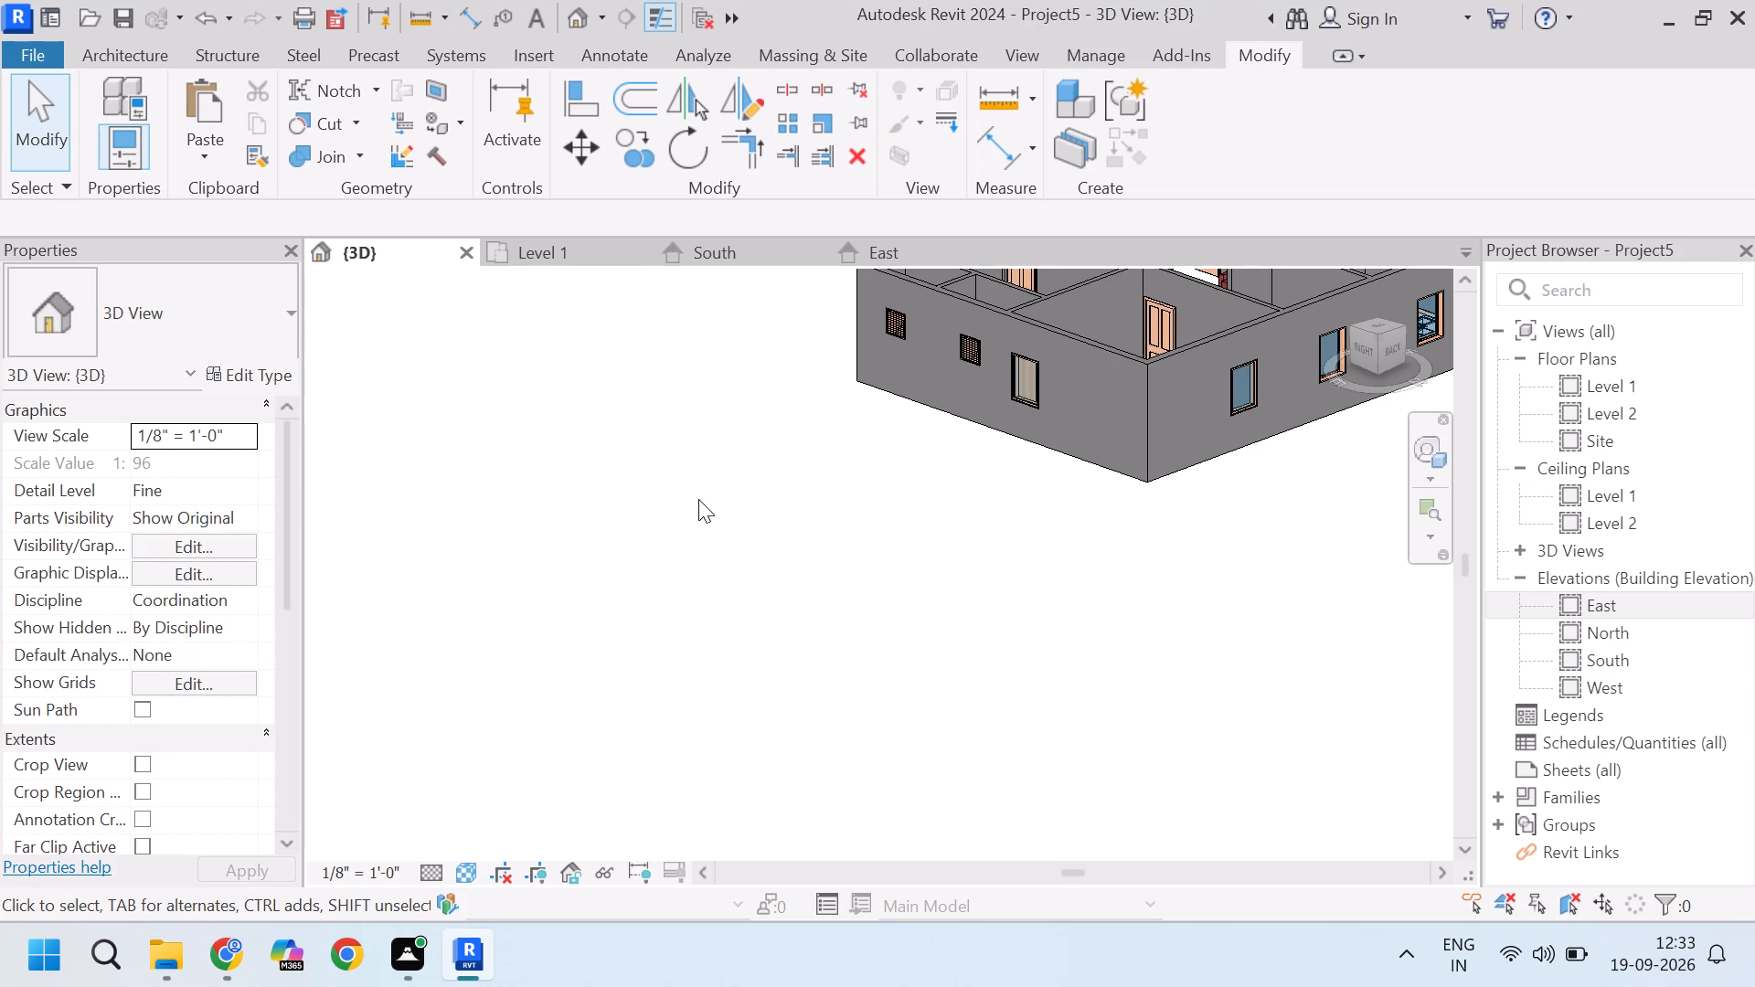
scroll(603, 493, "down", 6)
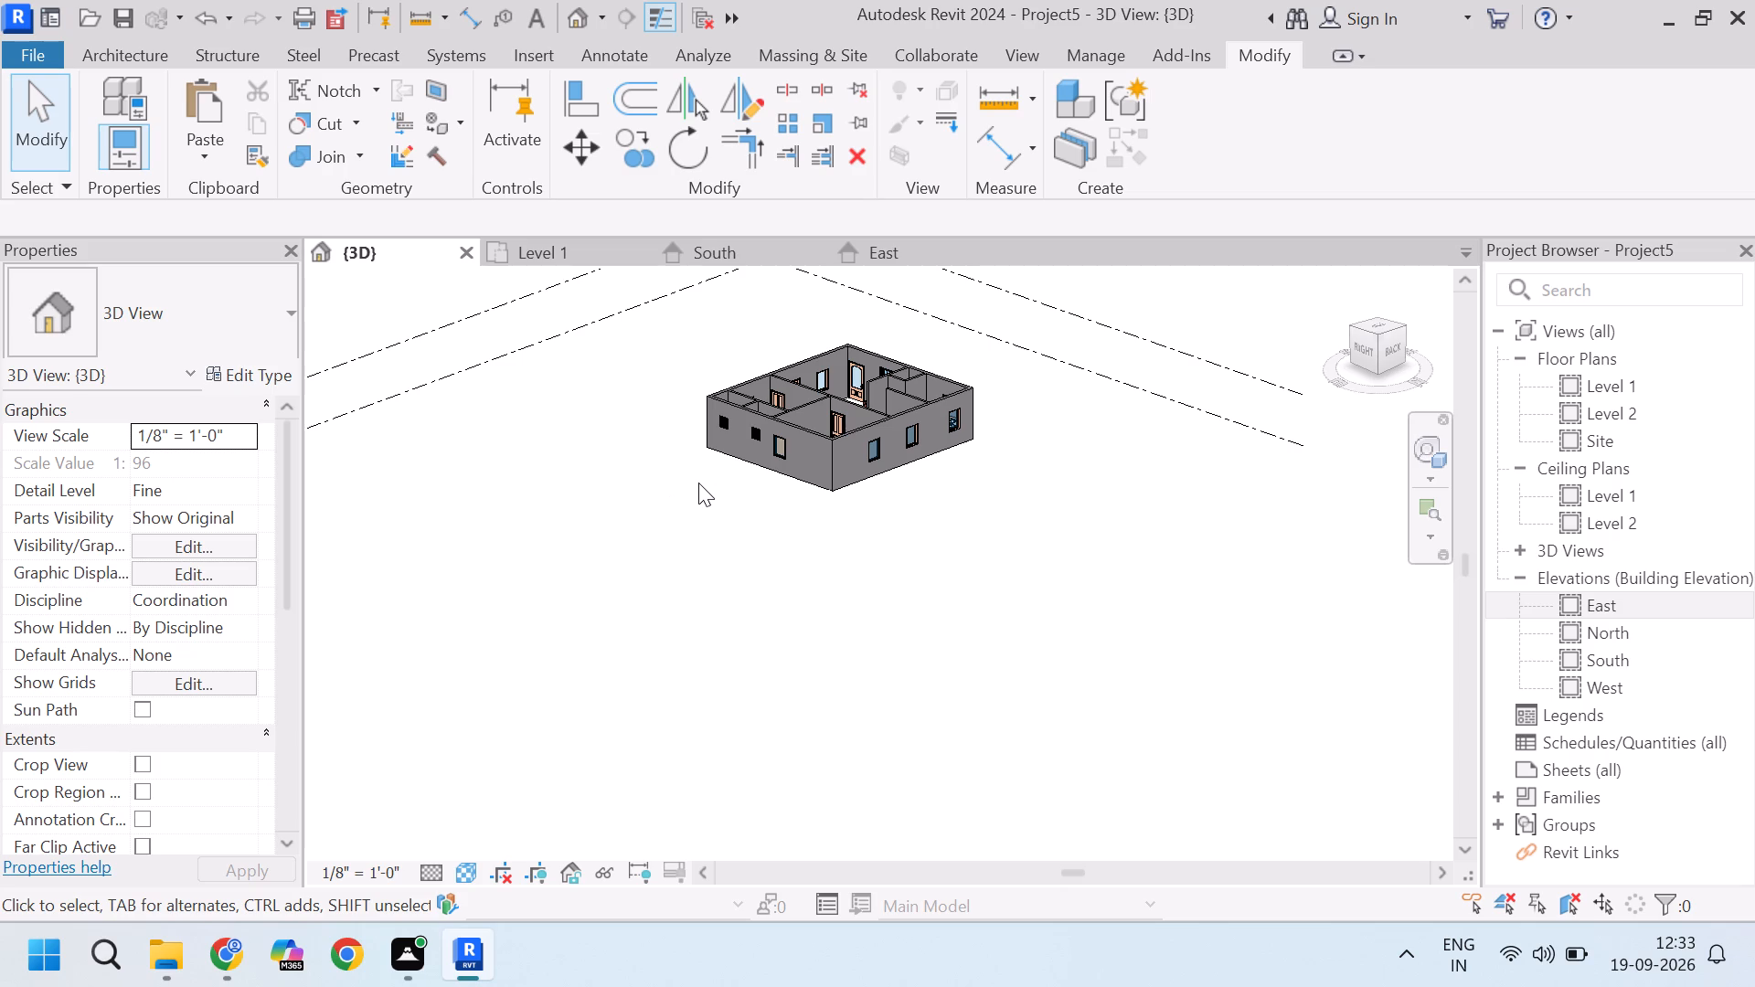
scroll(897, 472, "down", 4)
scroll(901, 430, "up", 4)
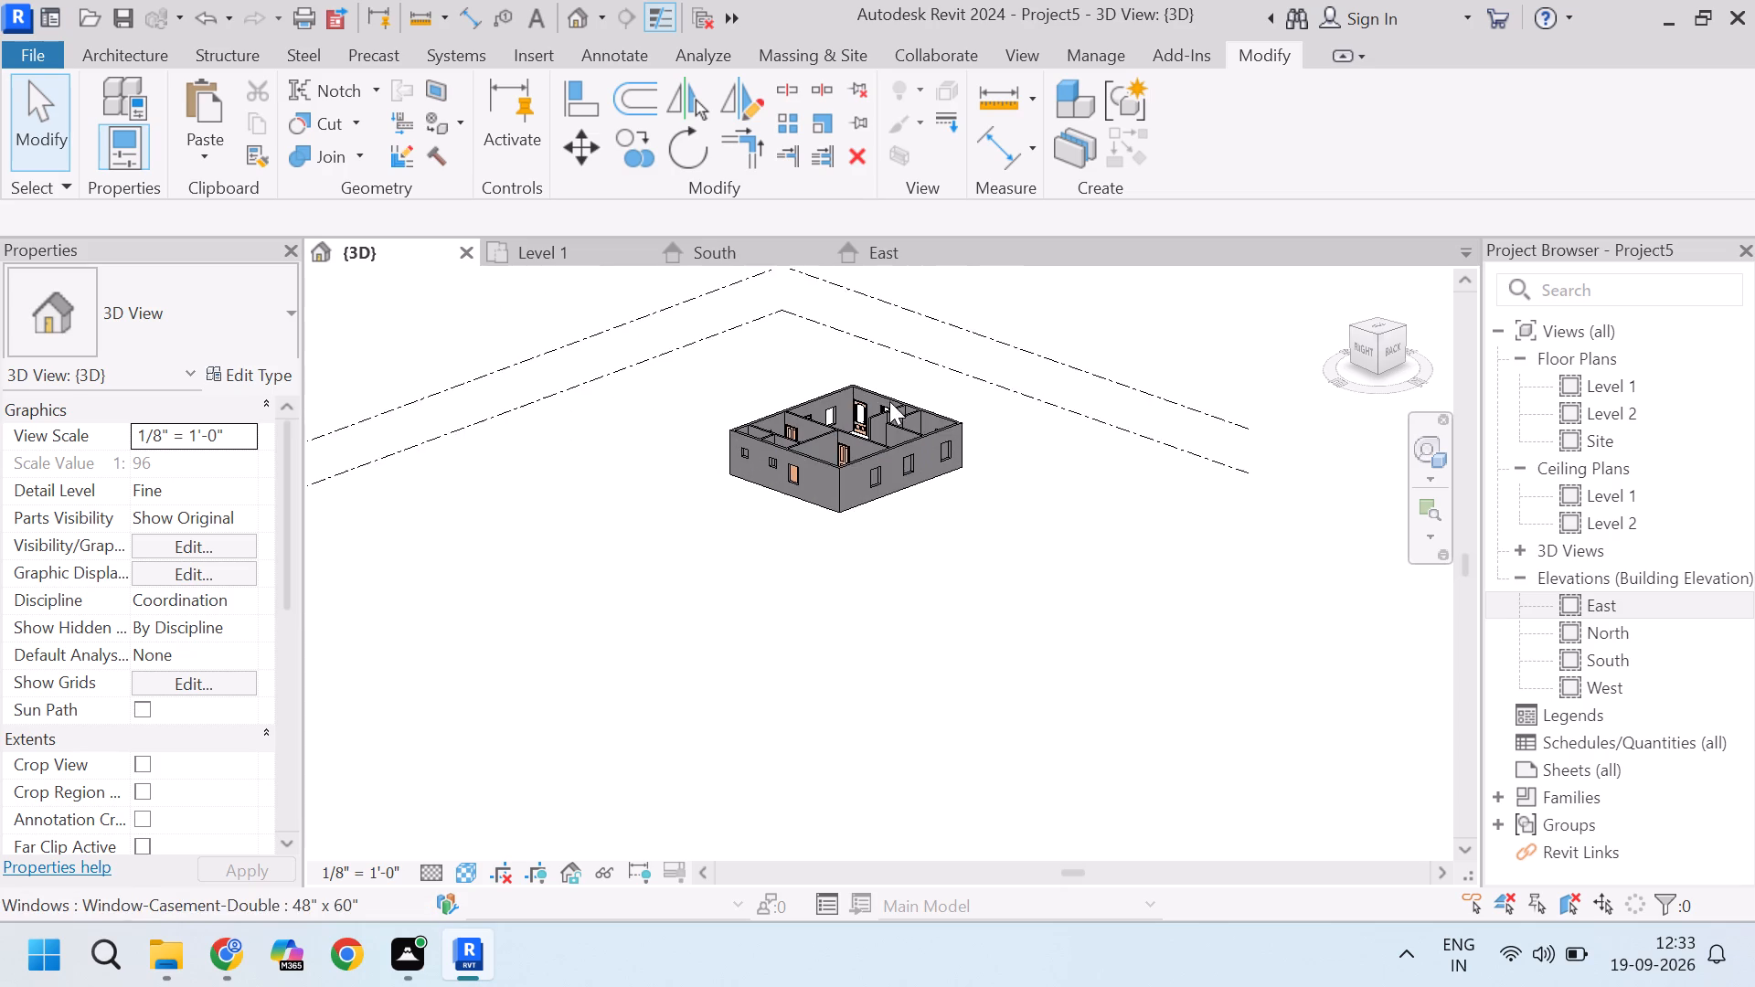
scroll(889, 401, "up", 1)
Create a new family from the Generic Model template in the English-Imperial family templates folder.
left_click(39, 55)
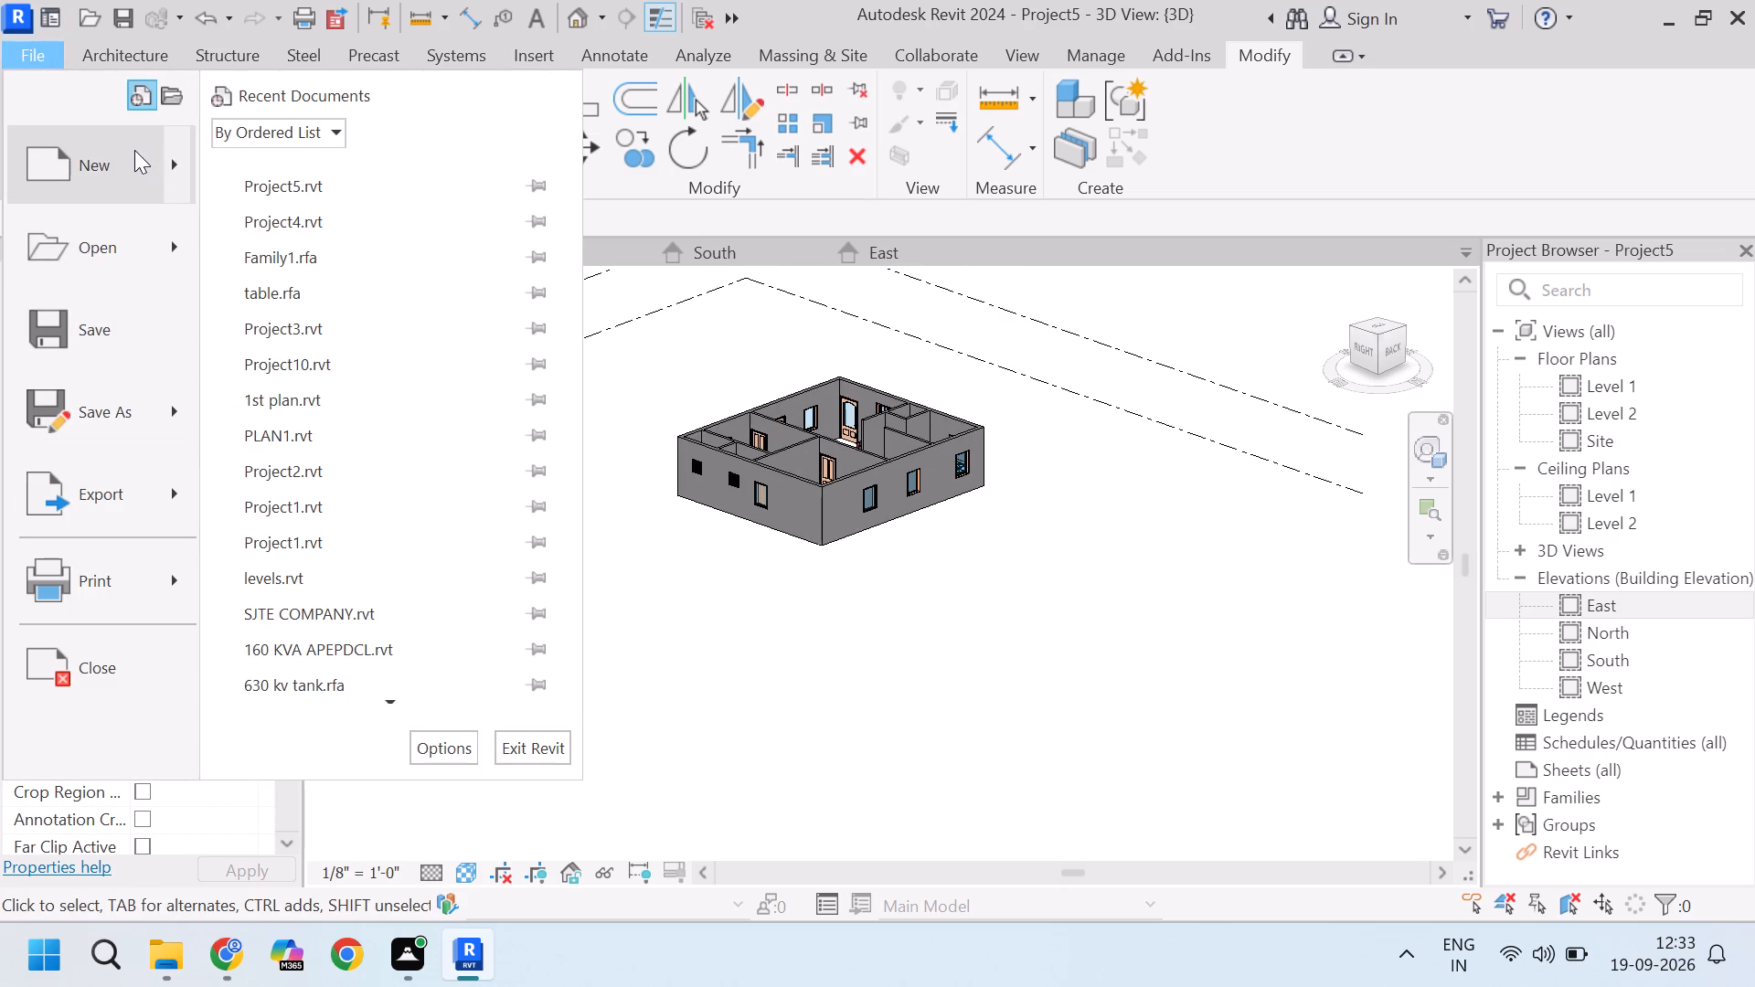
left_click(432, 290)
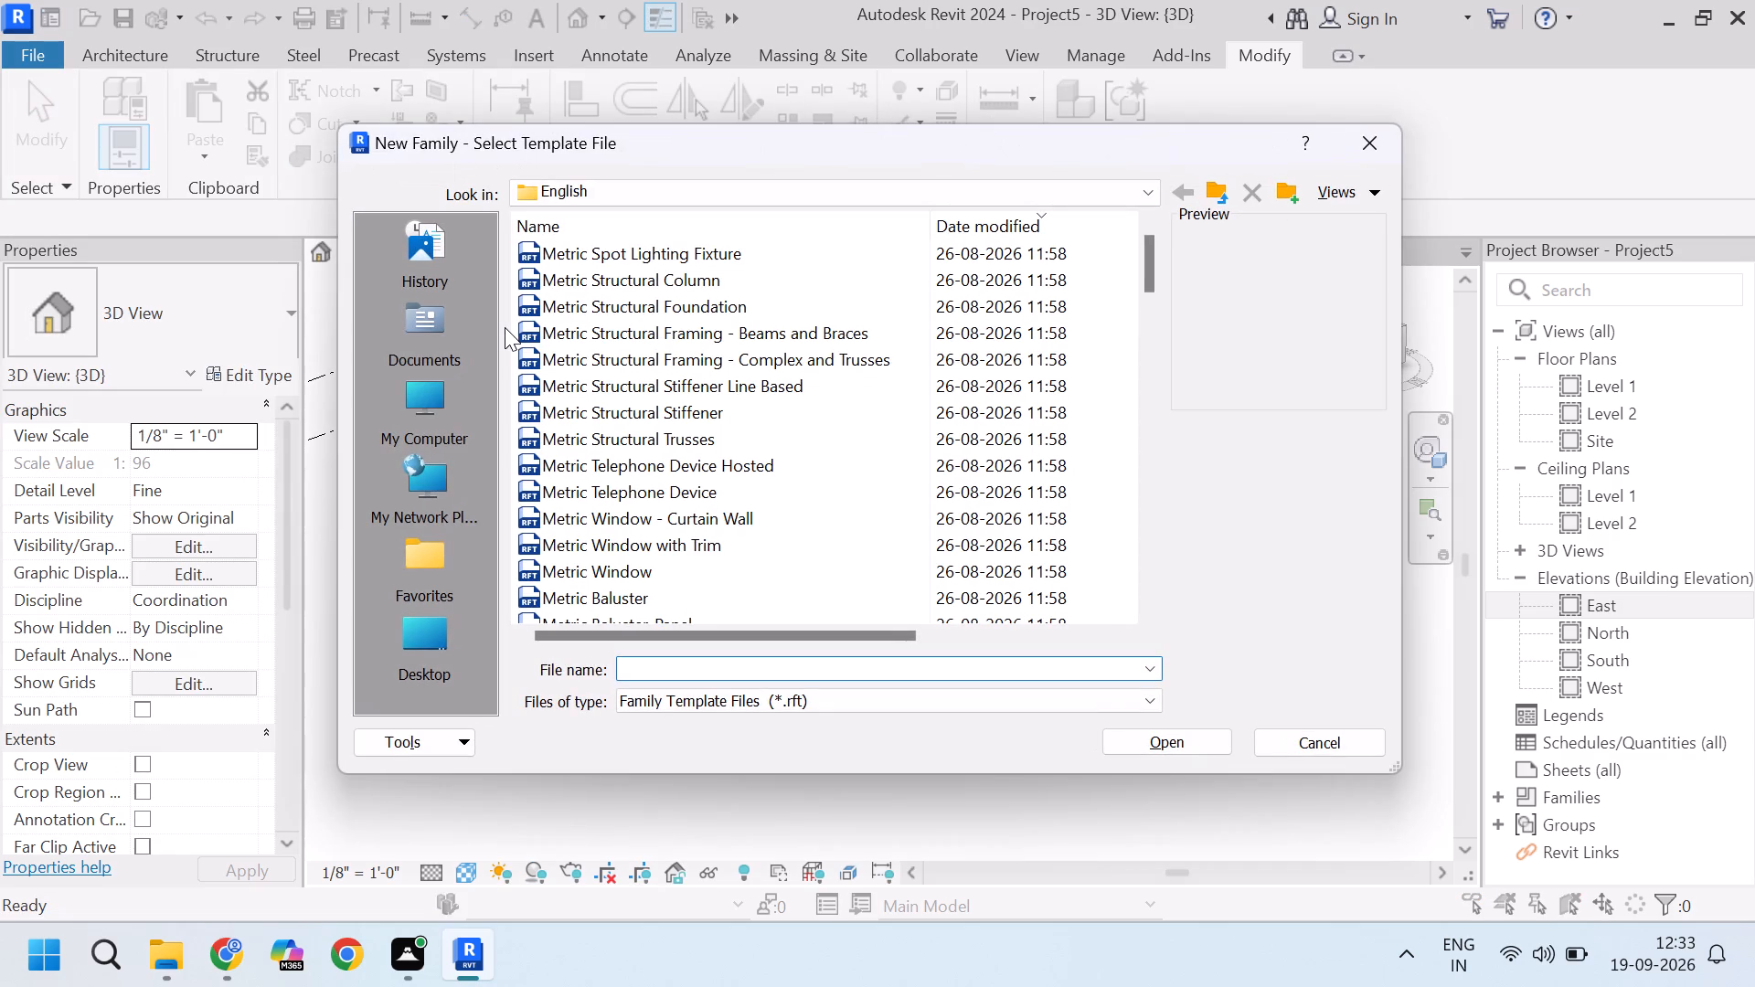
scroll(601, 419, "down", 10)
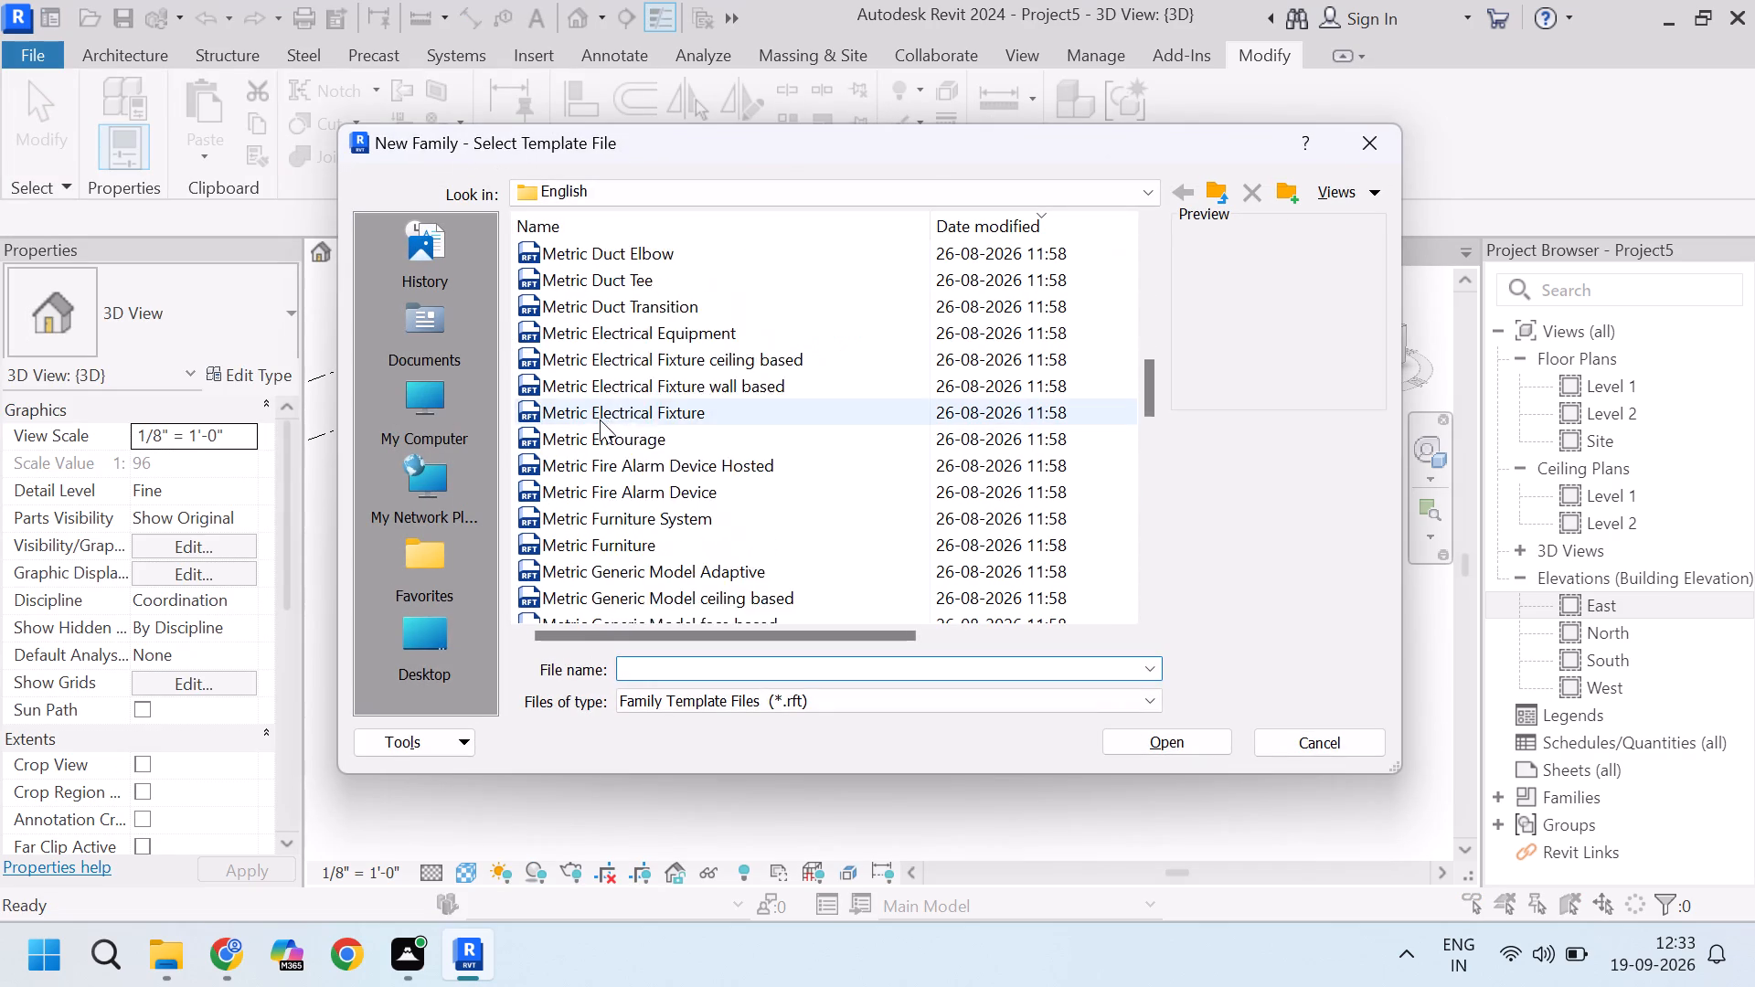
scroll(600, 419, "down", 17)
scroll(642, 469, "down", 5)
scroll(641, 490, "up", 7)
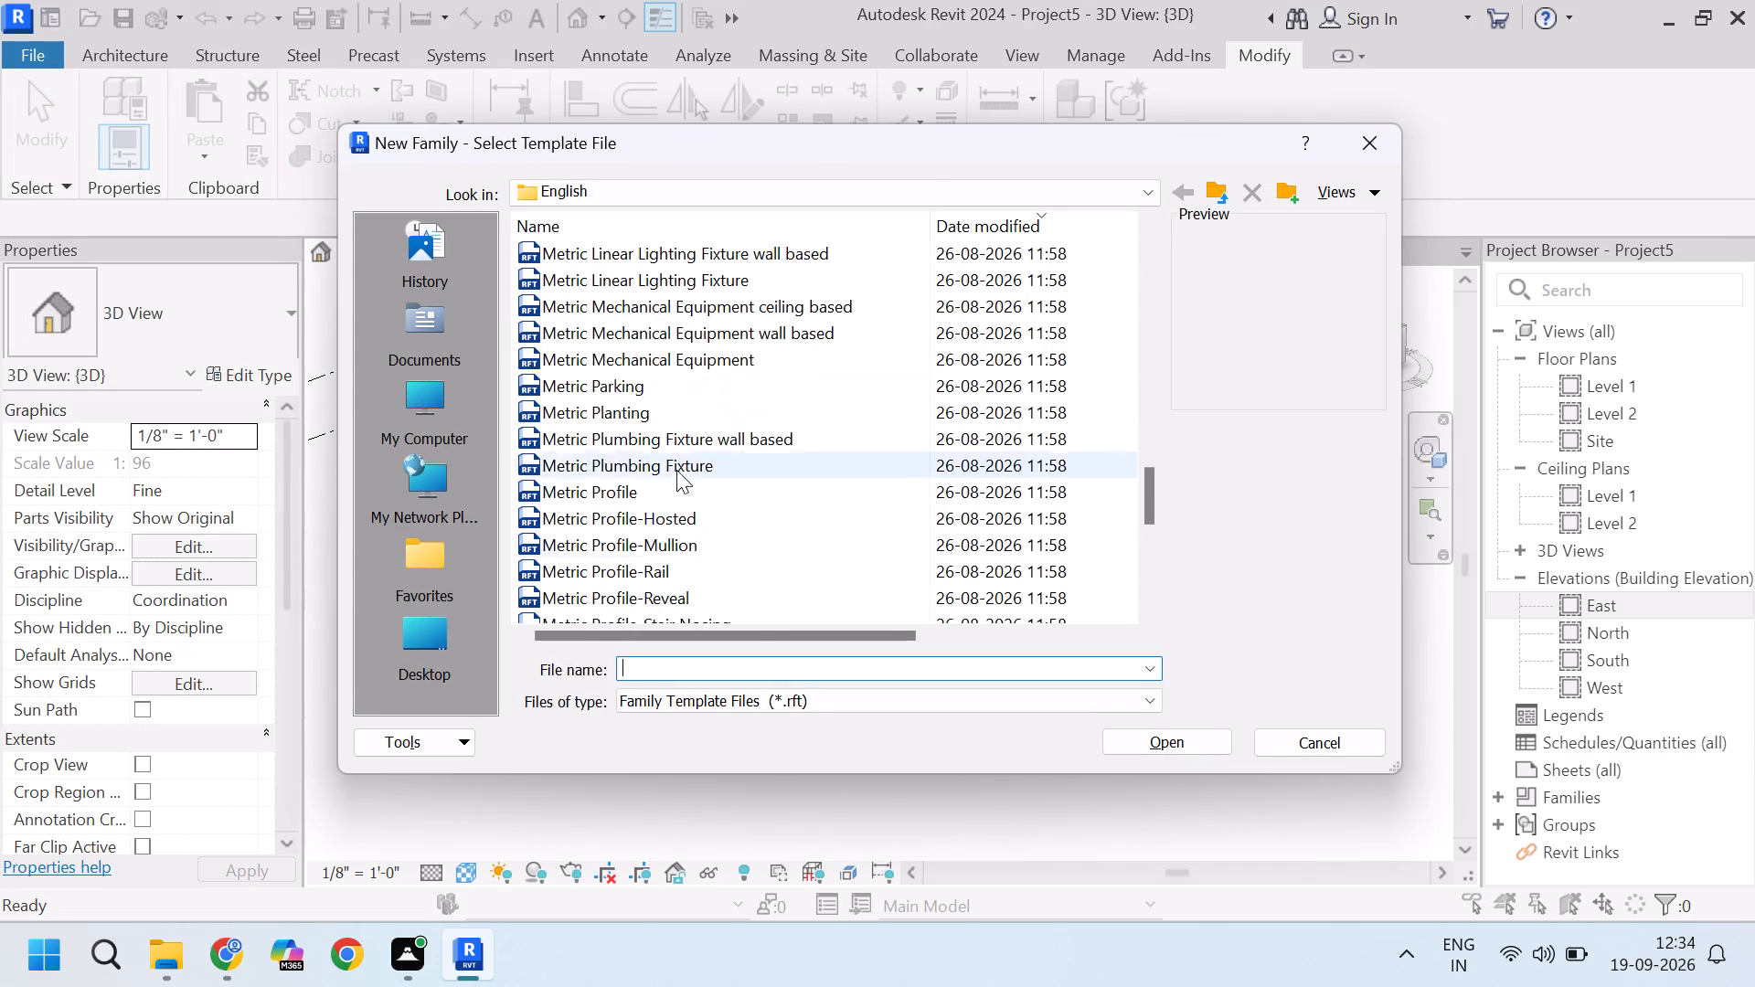
scroll(676, 470, "up", 9)
left_click(1219, 191)
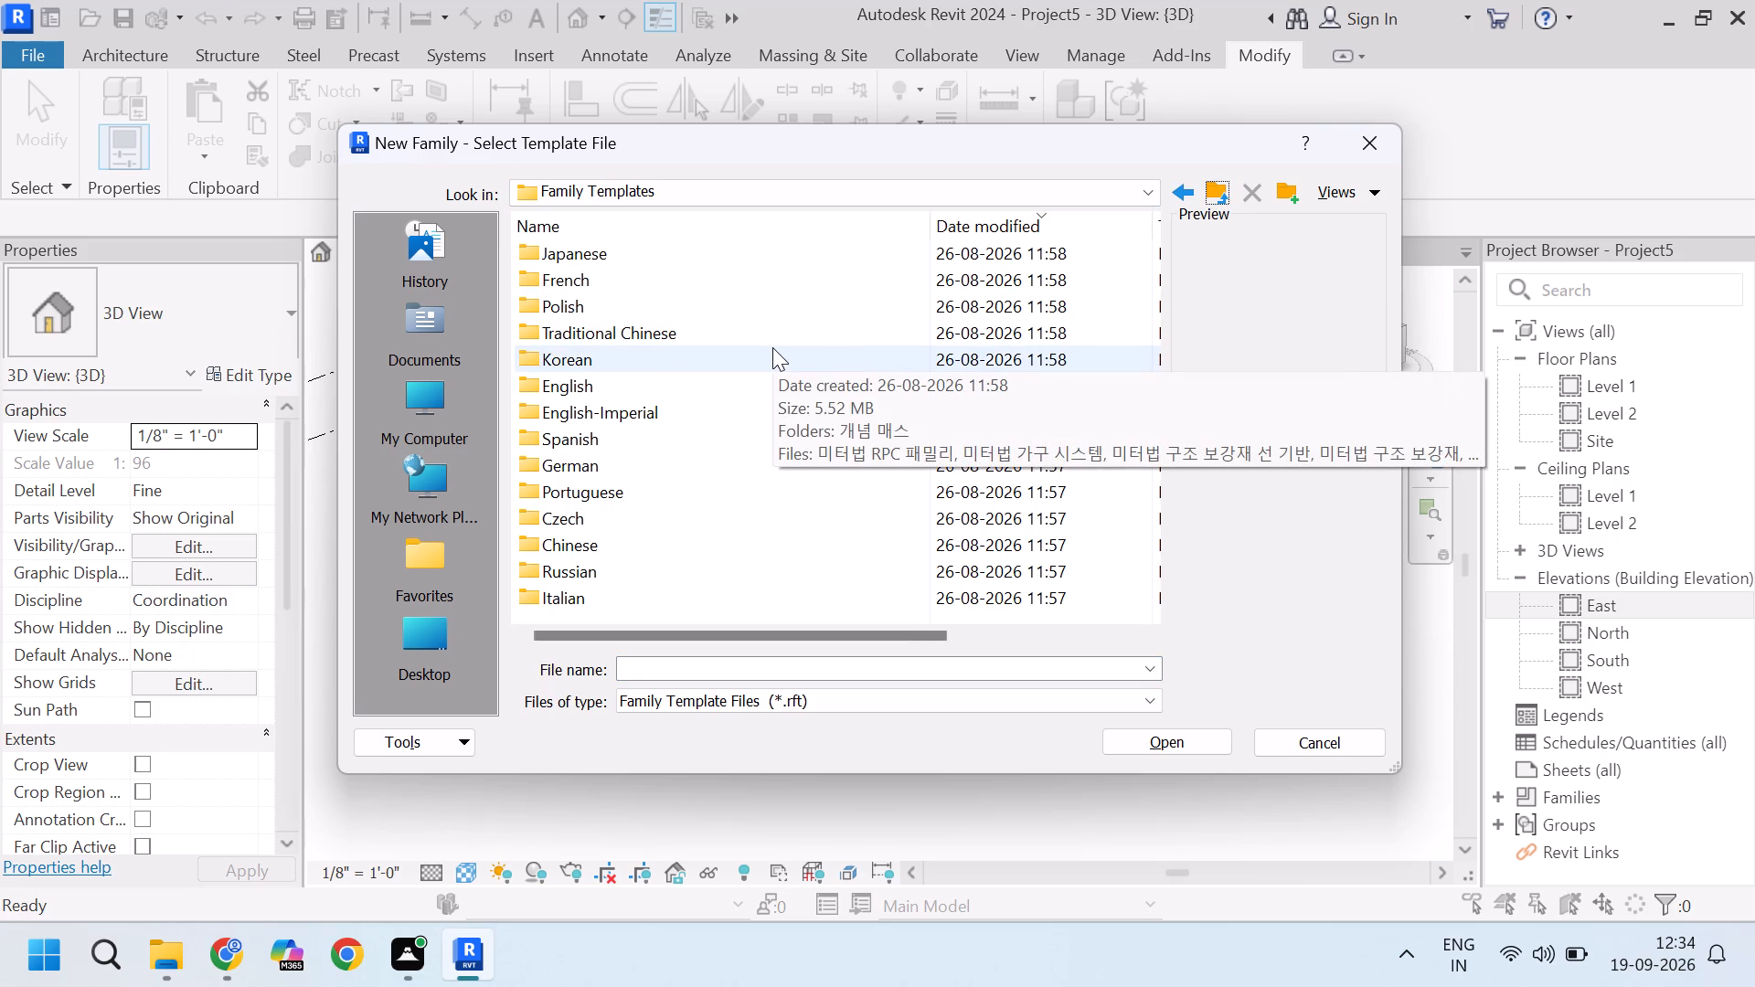
double_click(614, 415)
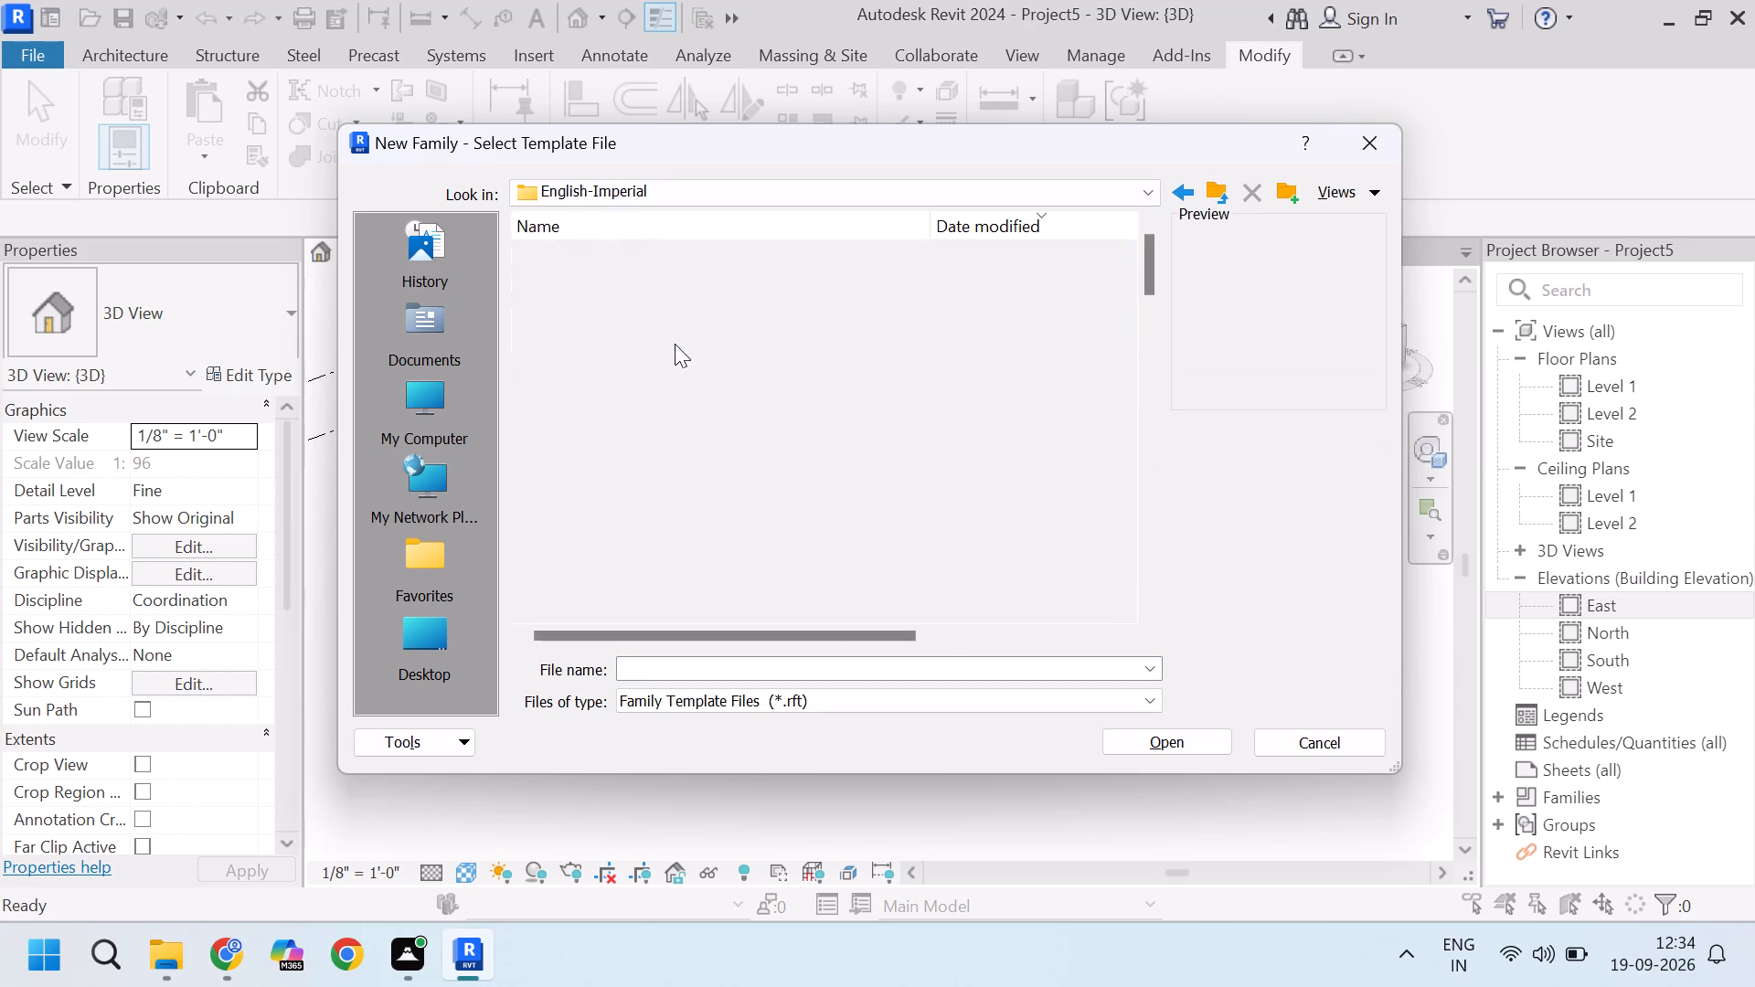
scroll(692, 334, "down", 7)
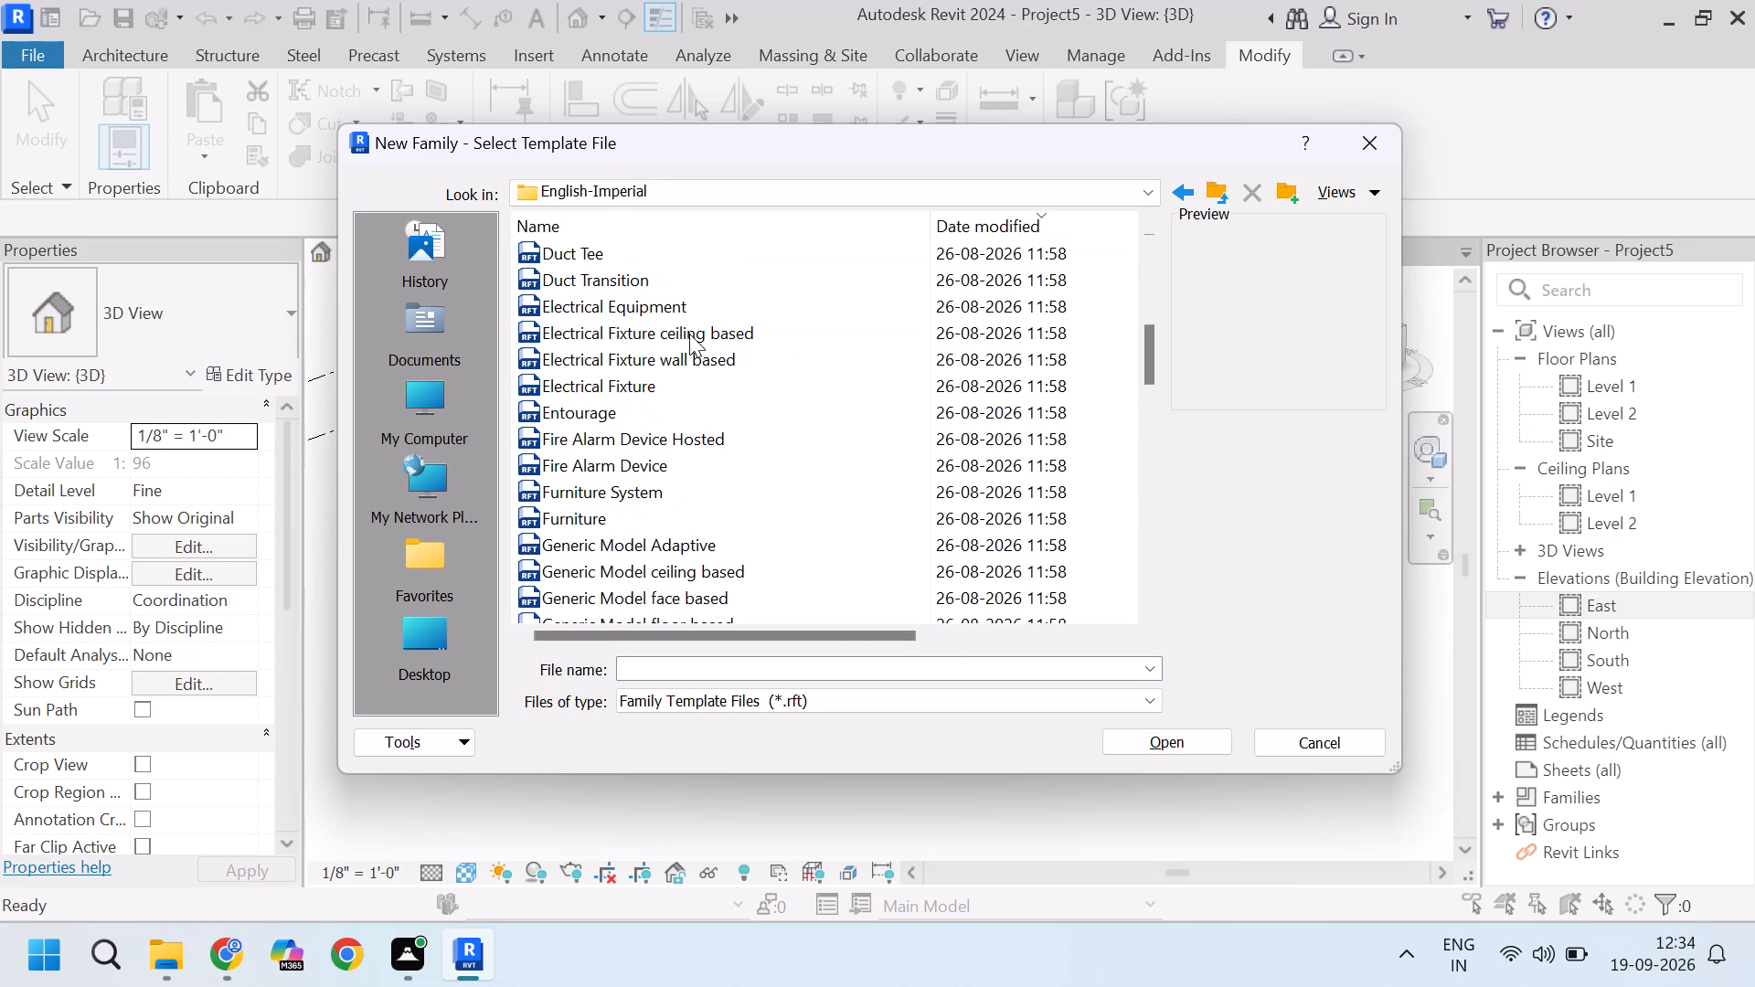
scroll(689, 334, "down", 3)
left_click(623, 547)
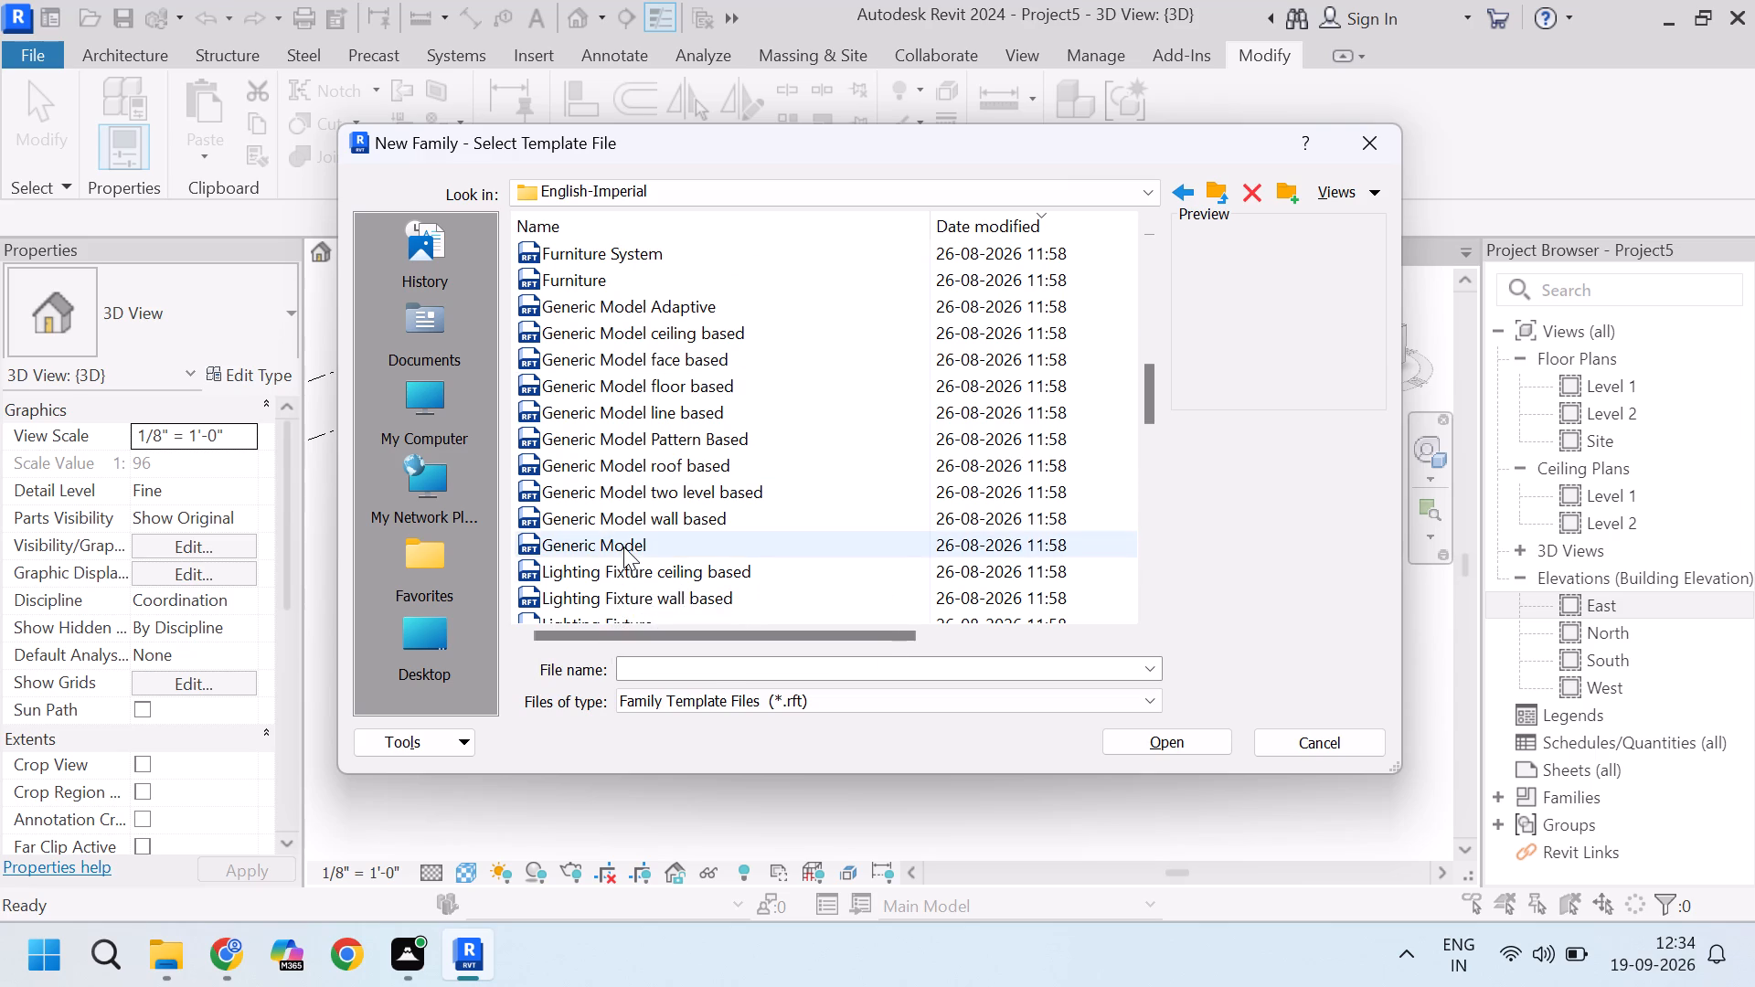
left_click(1136, 746)
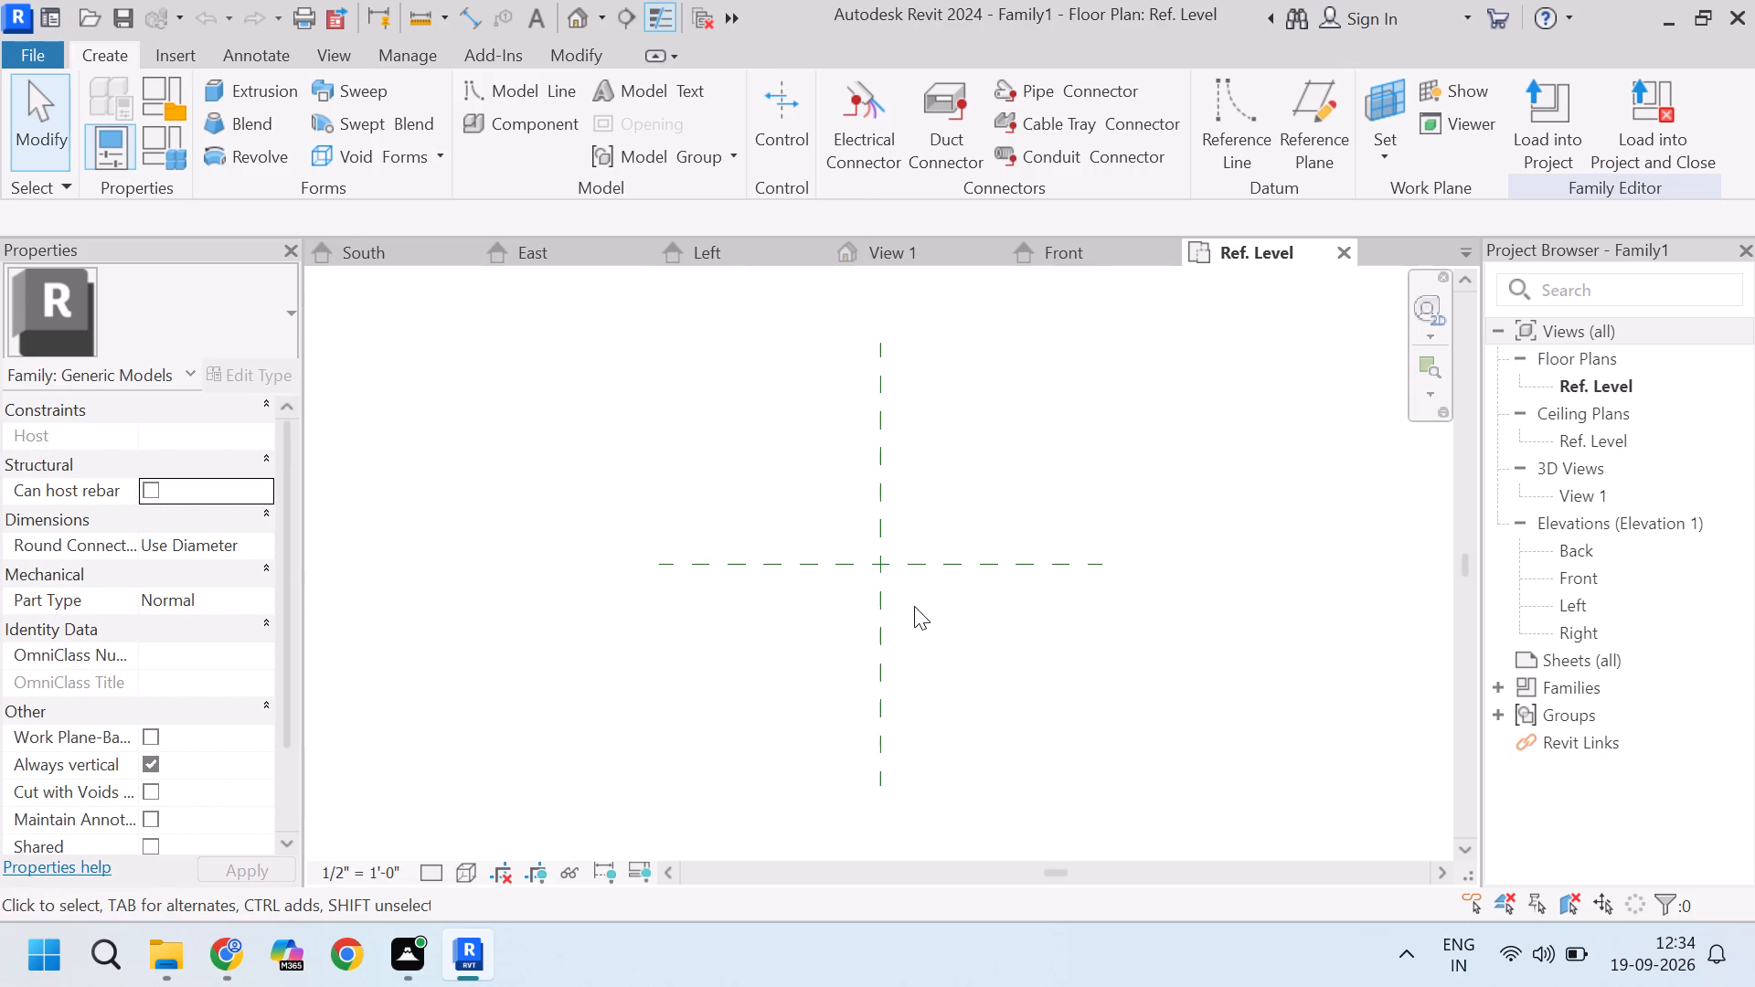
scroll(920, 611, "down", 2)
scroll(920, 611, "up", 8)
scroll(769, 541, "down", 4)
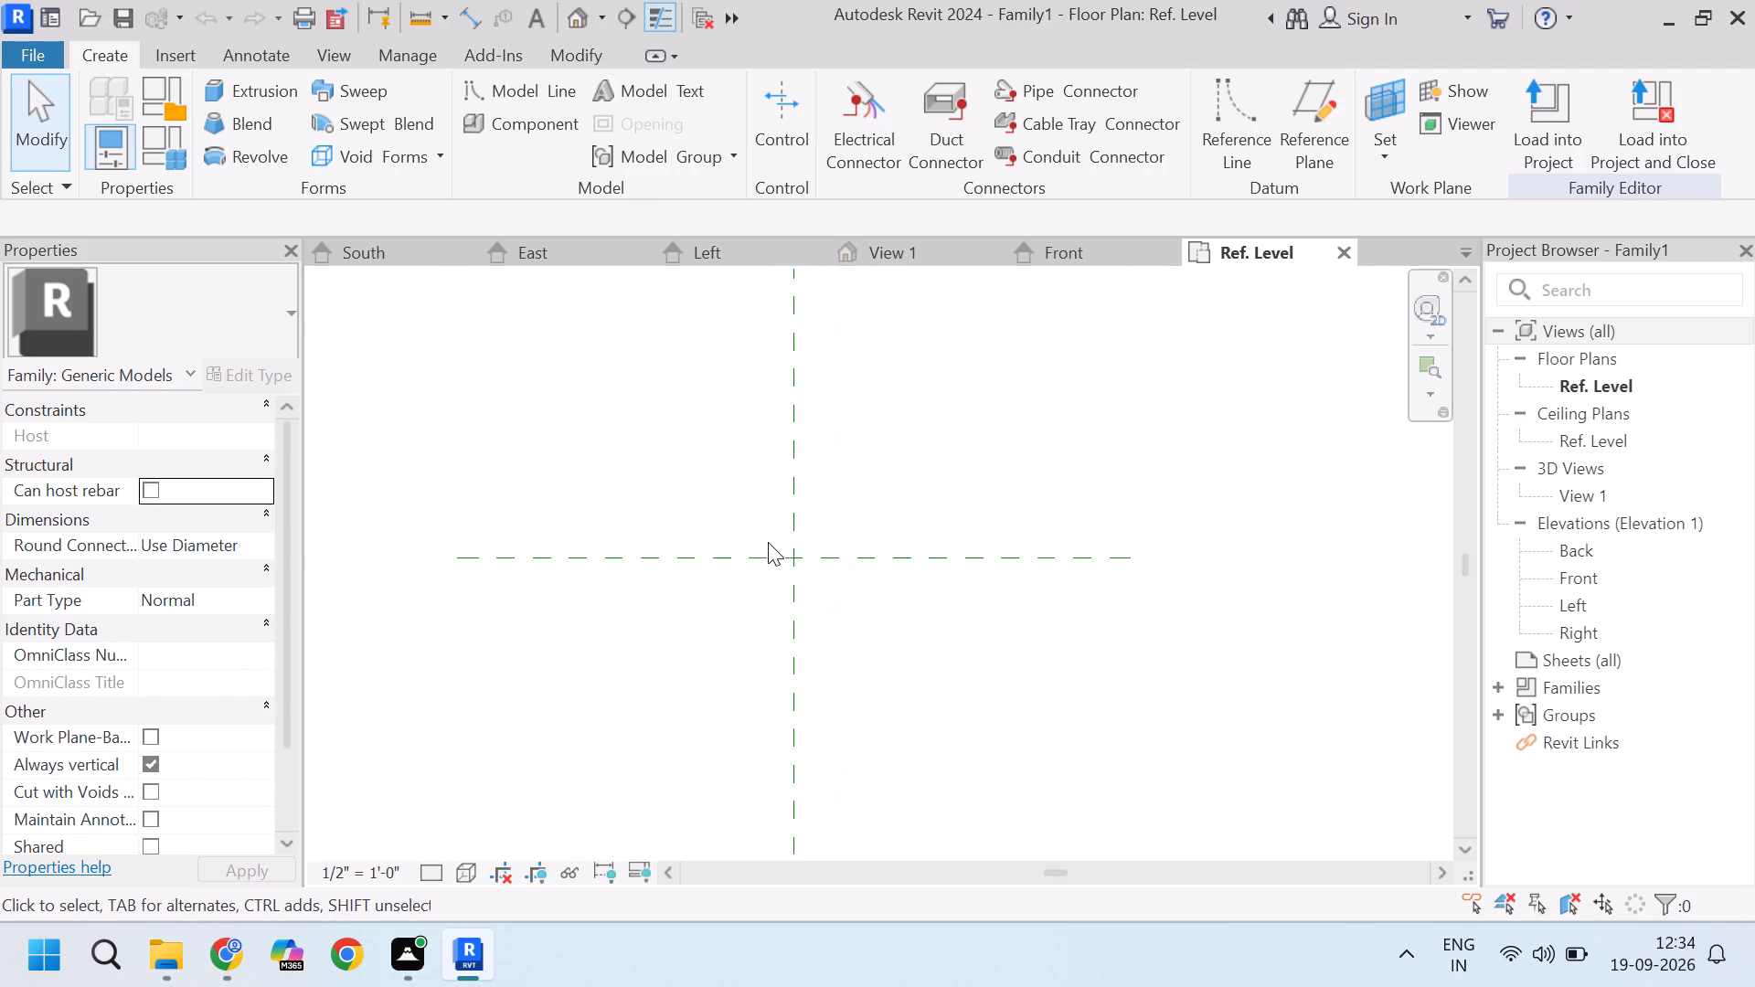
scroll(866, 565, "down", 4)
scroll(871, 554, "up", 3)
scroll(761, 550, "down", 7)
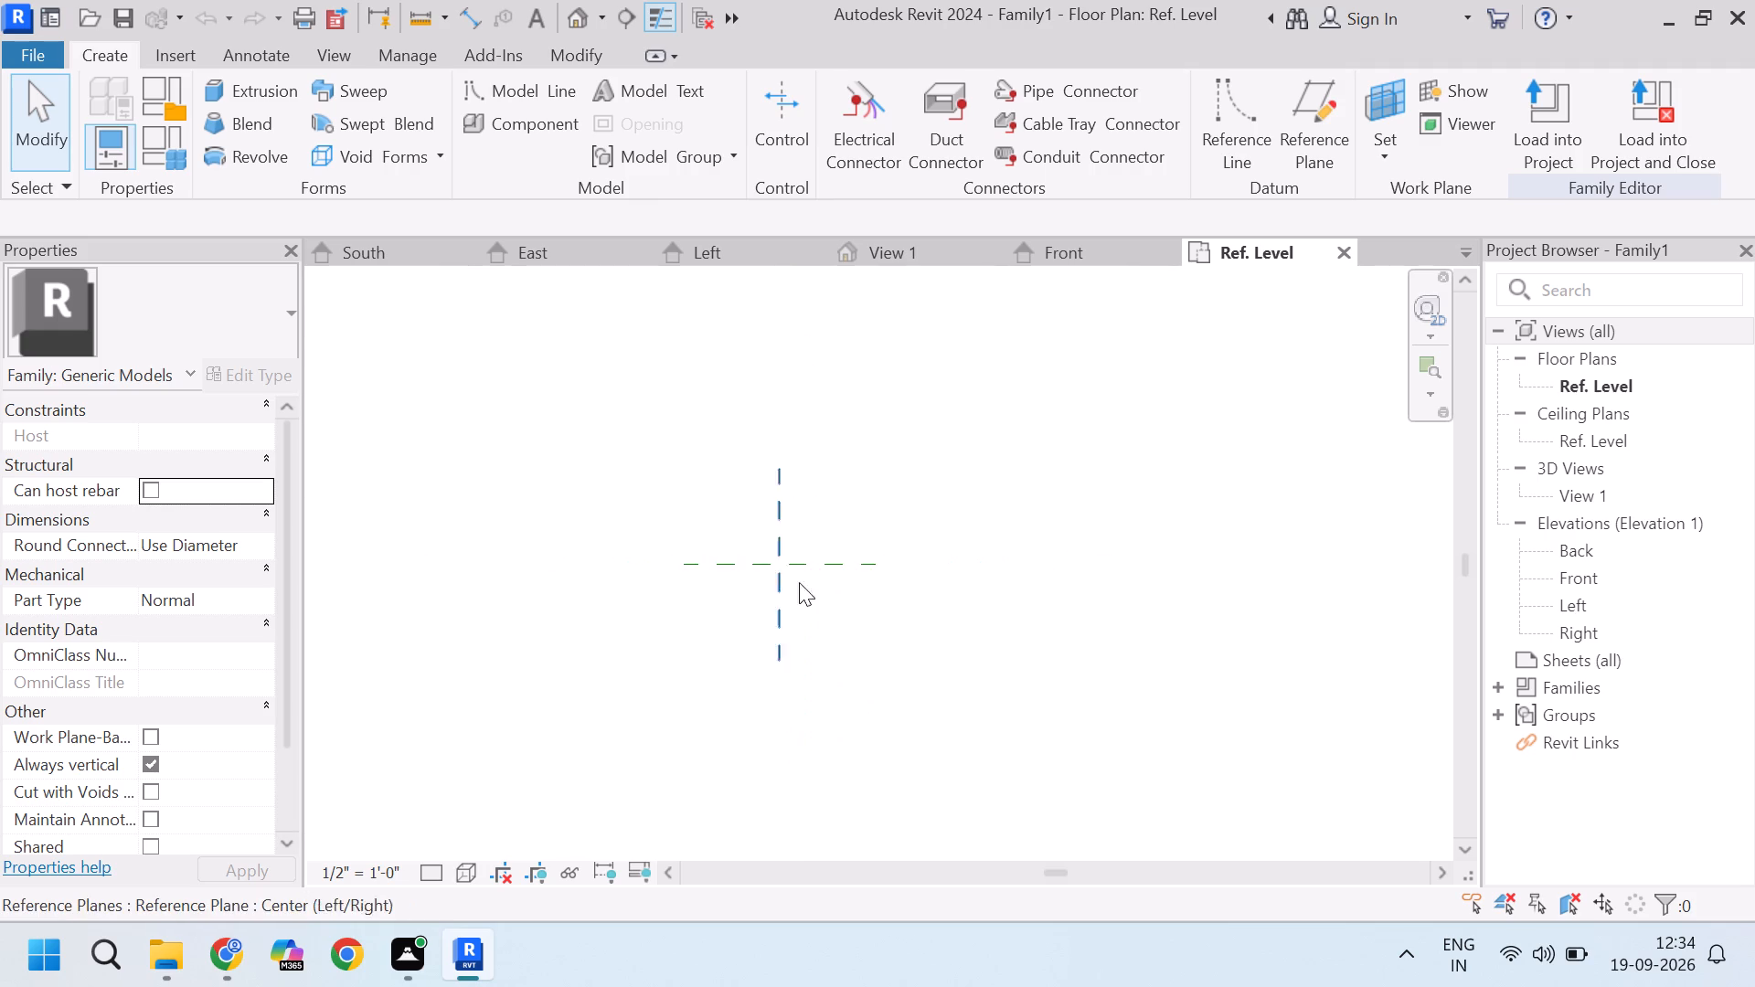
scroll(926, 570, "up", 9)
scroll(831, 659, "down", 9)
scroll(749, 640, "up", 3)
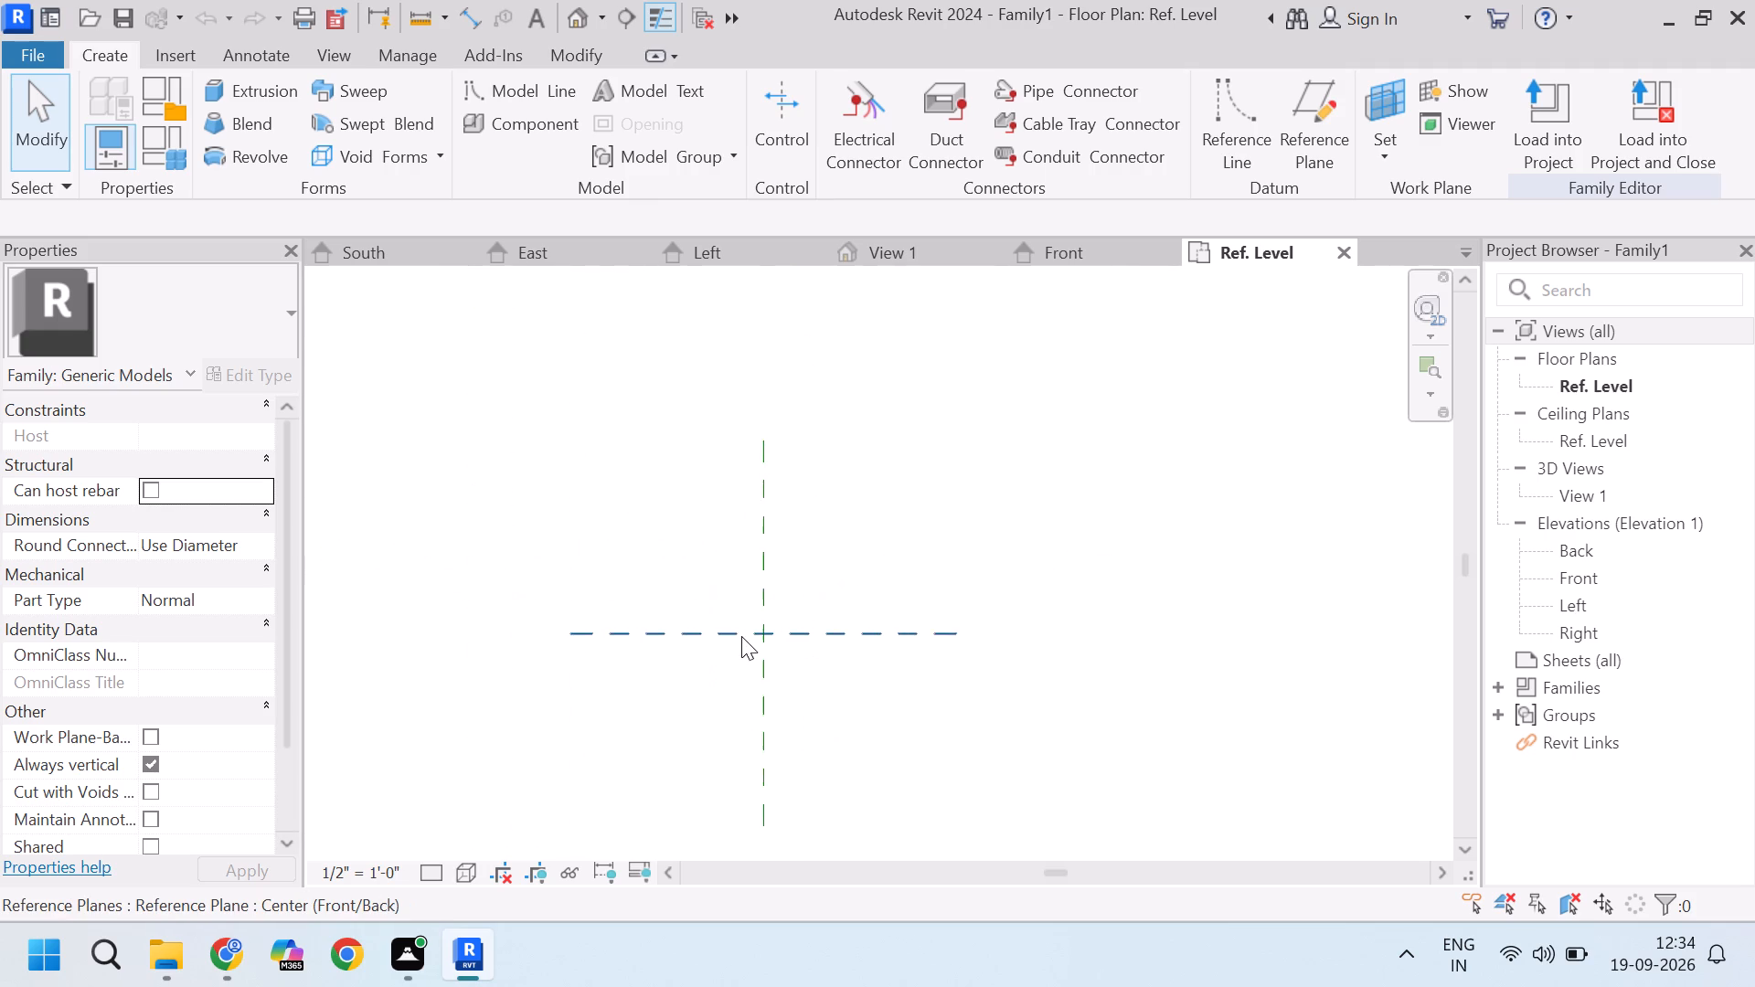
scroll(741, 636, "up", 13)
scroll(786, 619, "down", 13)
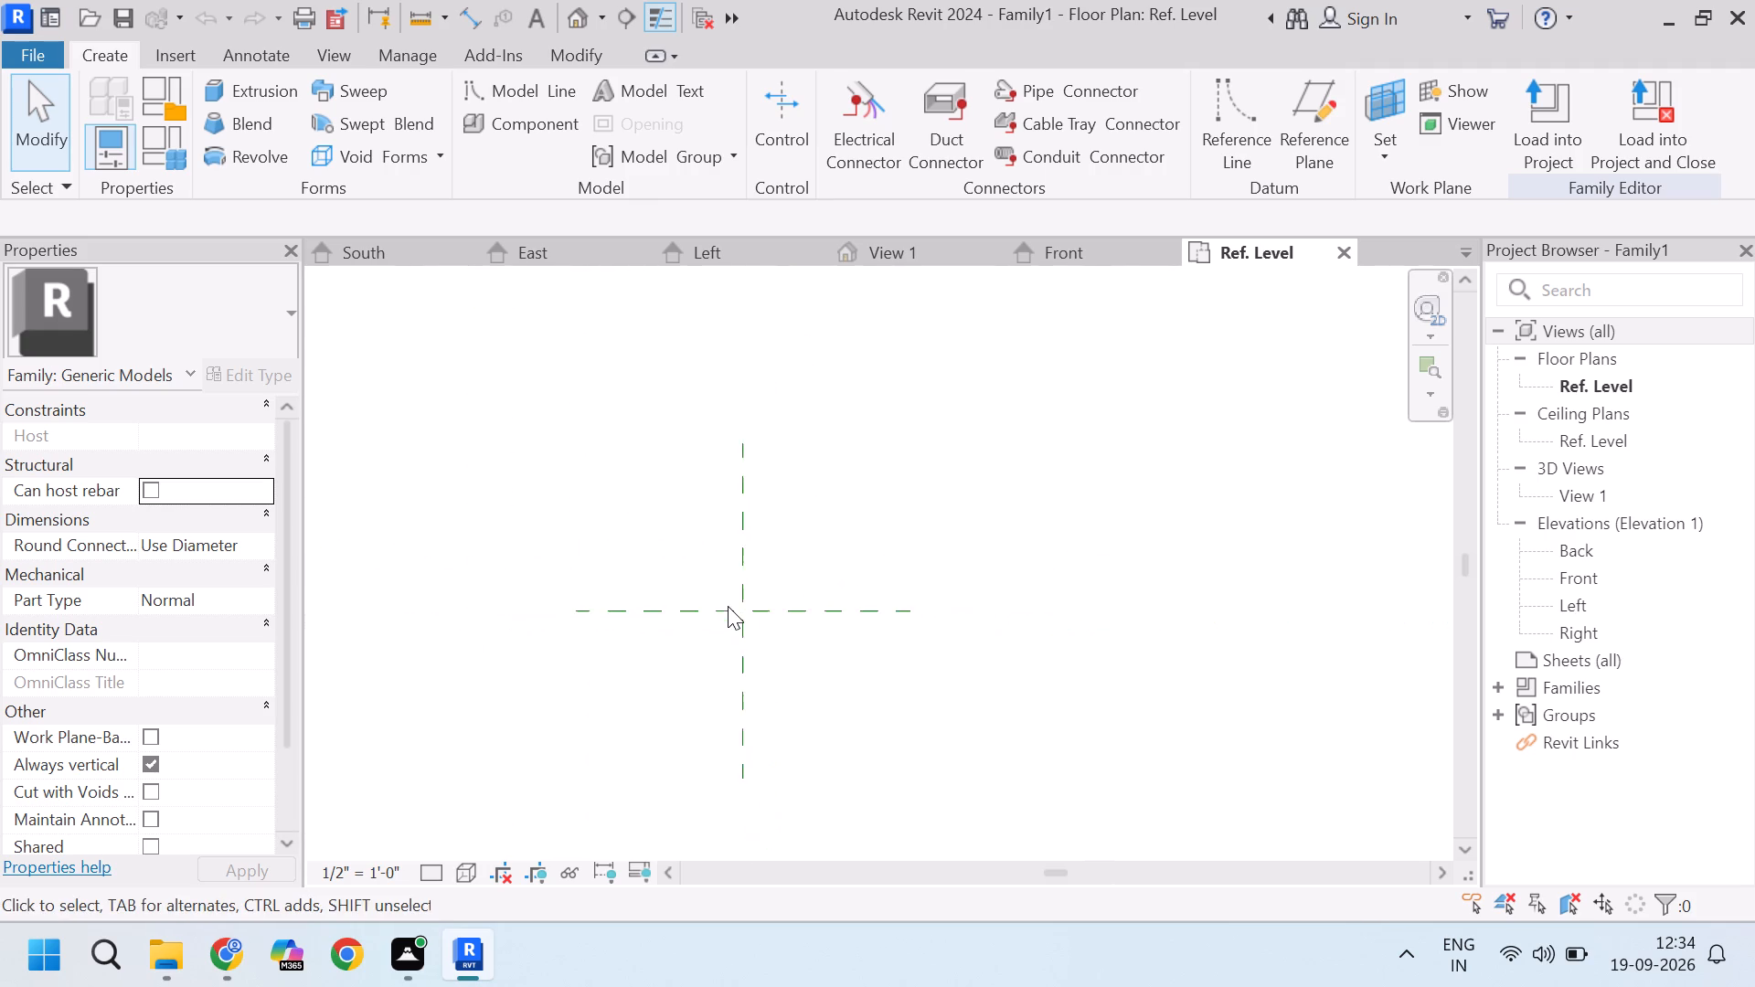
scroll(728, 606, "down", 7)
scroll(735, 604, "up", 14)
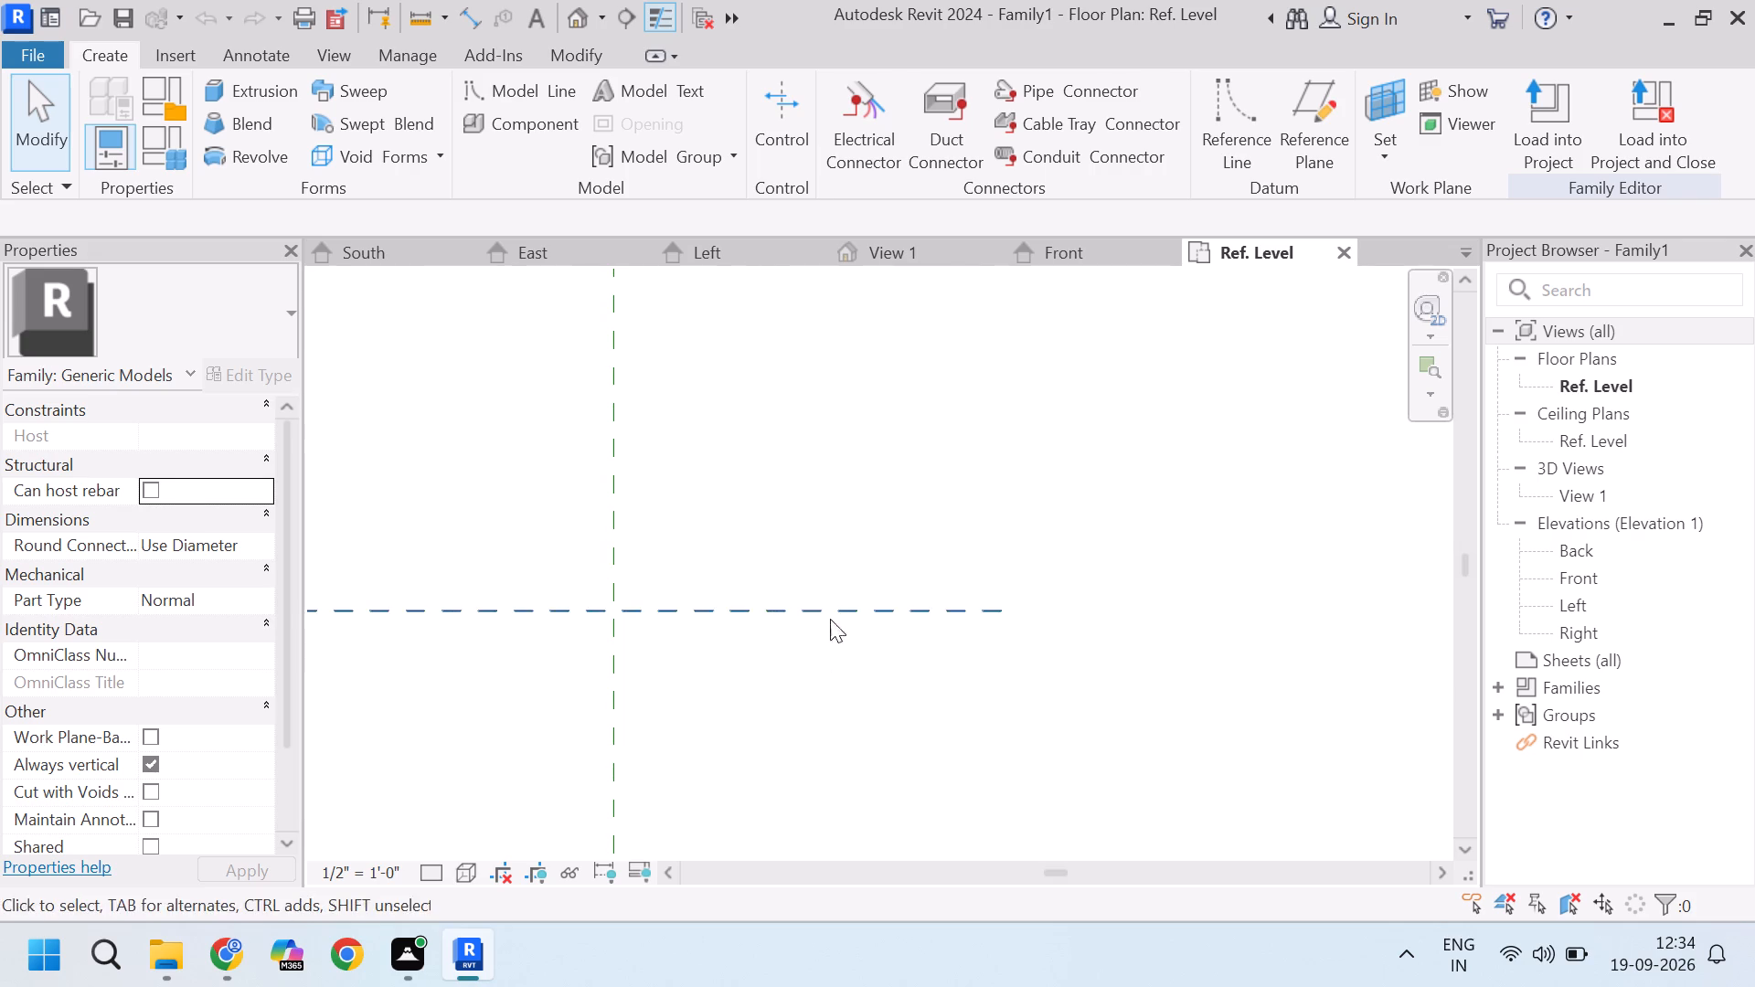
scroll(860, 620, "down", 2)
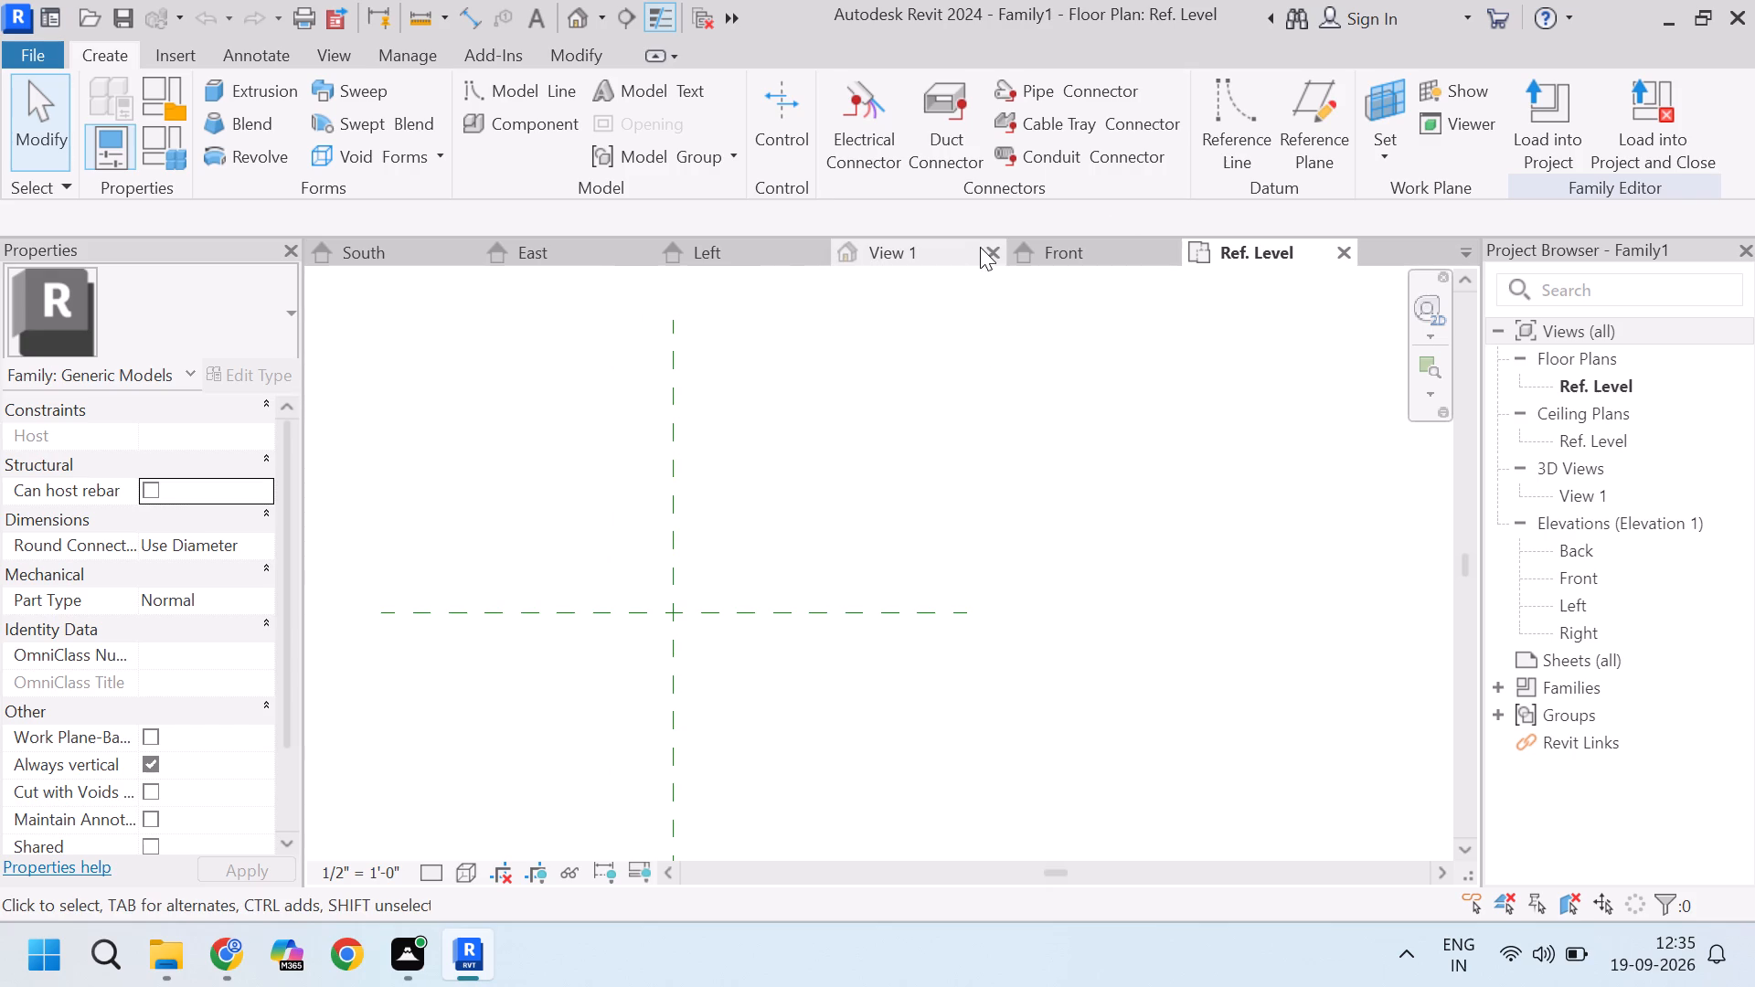
Close the leftover View 1, Left, East, Front and South views, keeping the project's 3D and Level 1 views and the family's Ref. Level open.
left_click(997, 252)
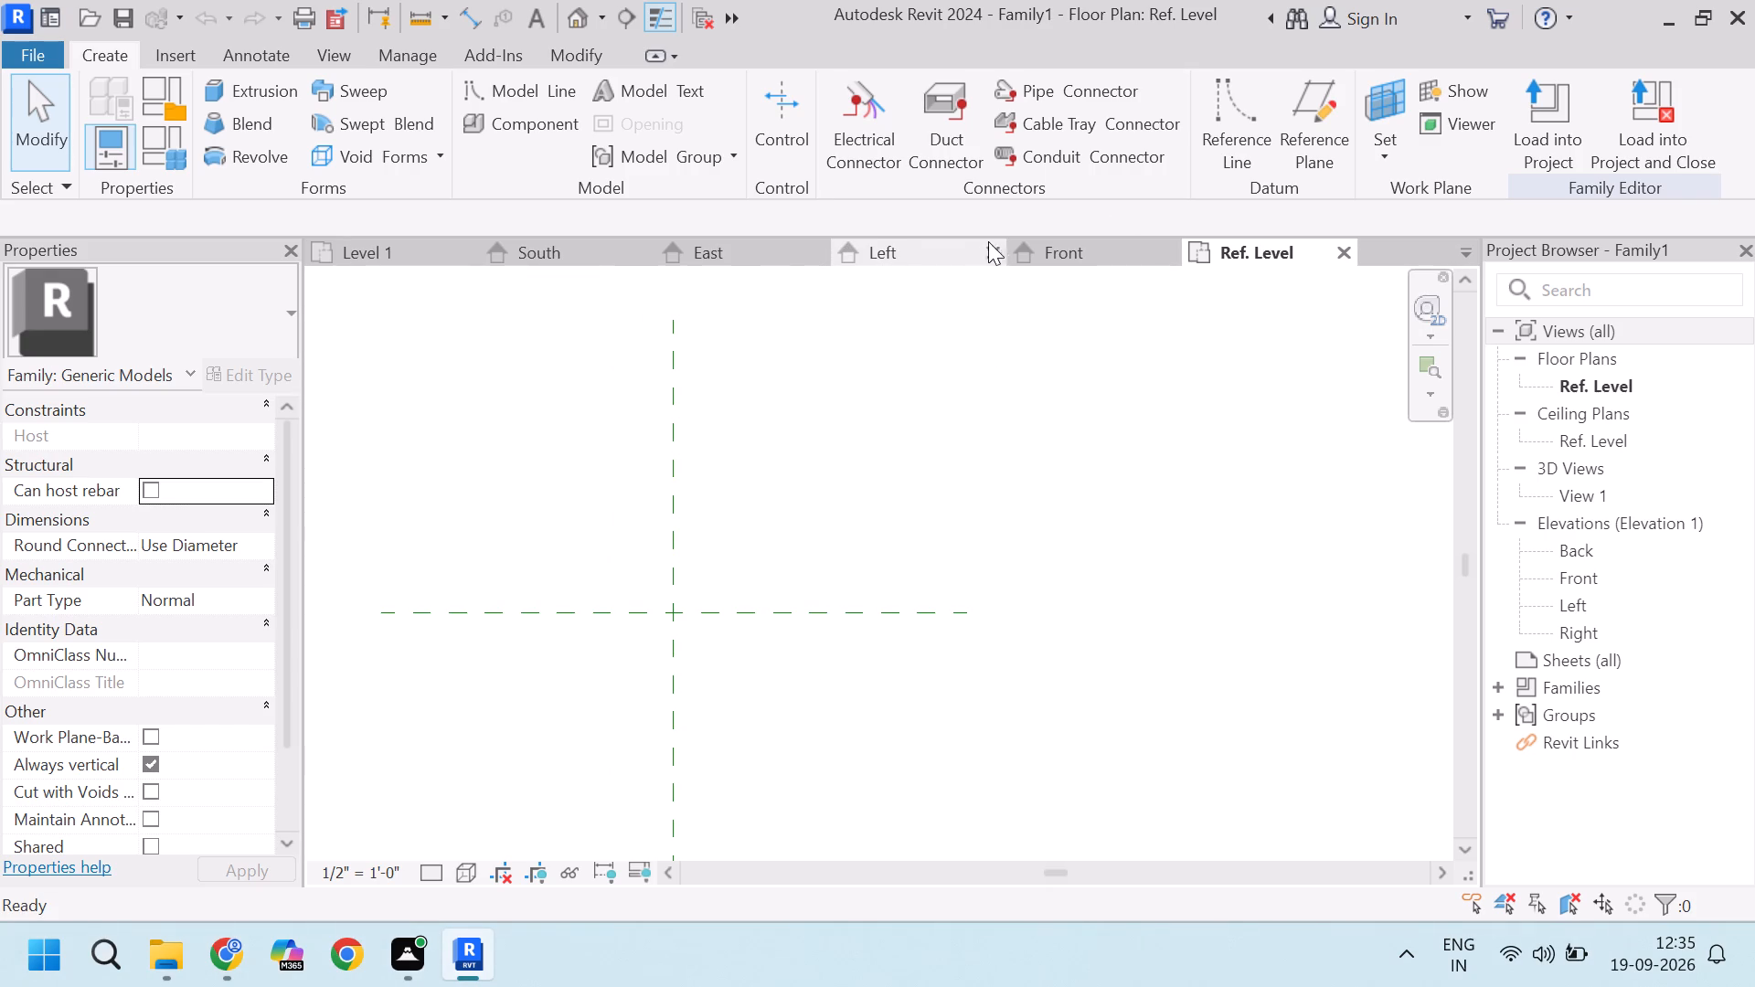
left_click(994, 251)
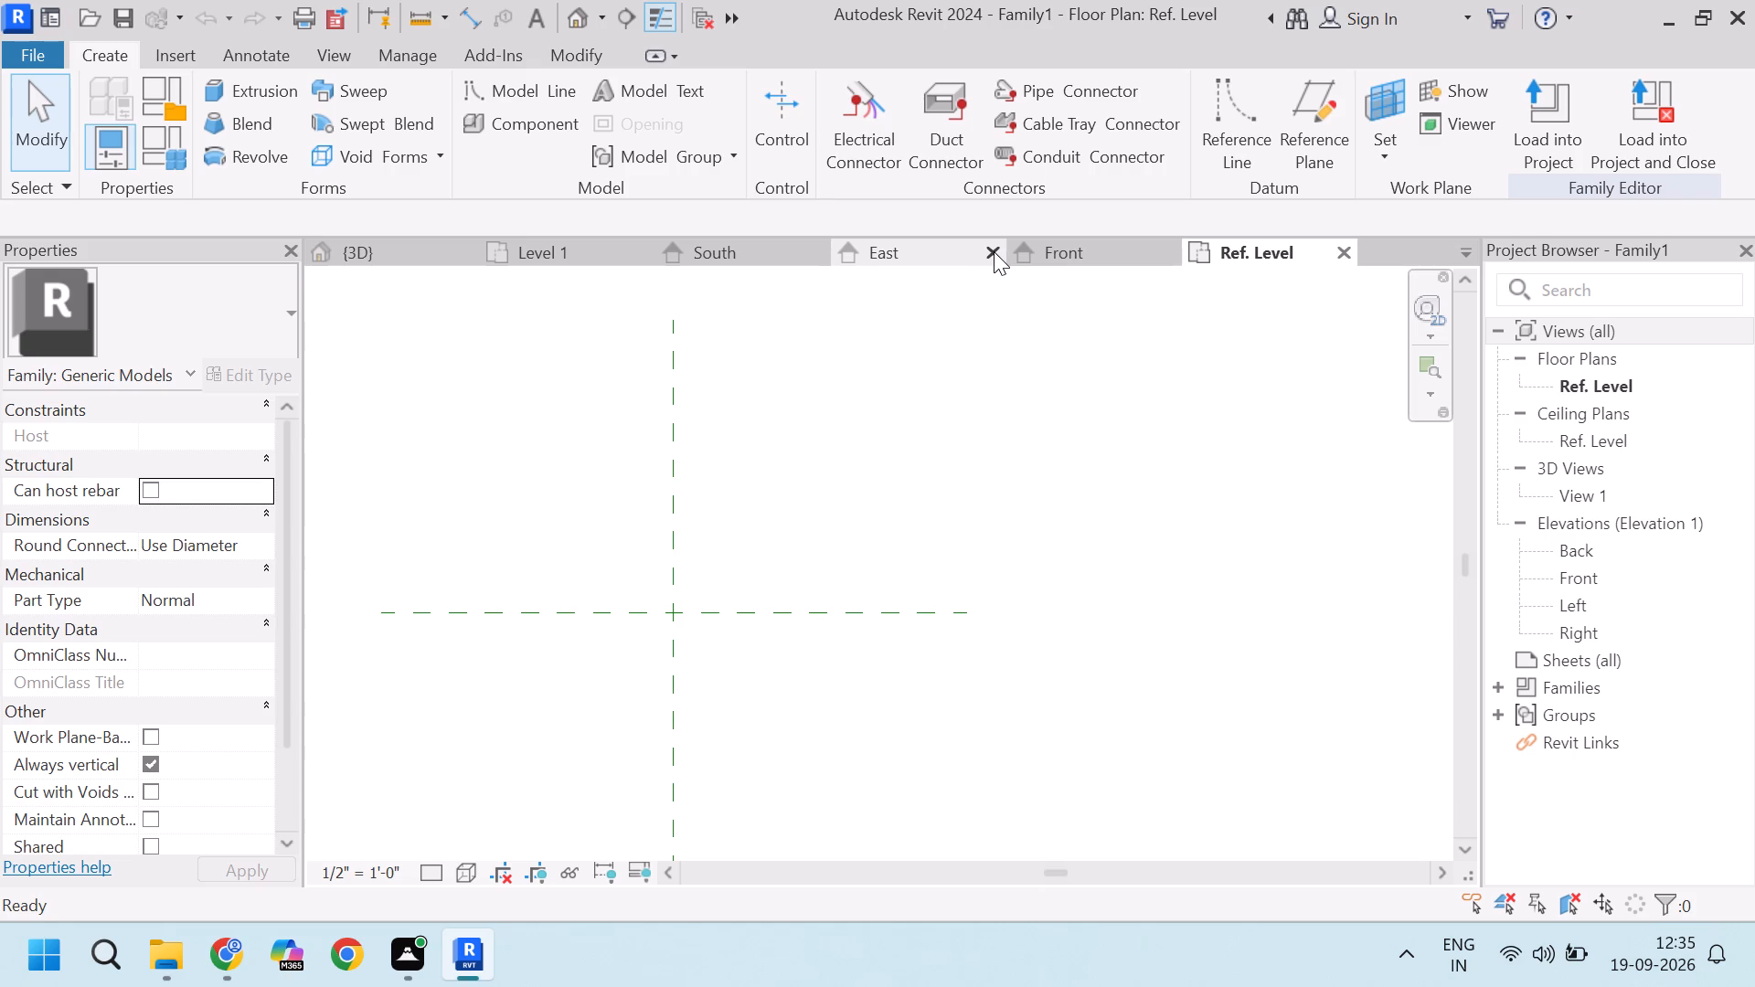
left_click(994, 251)
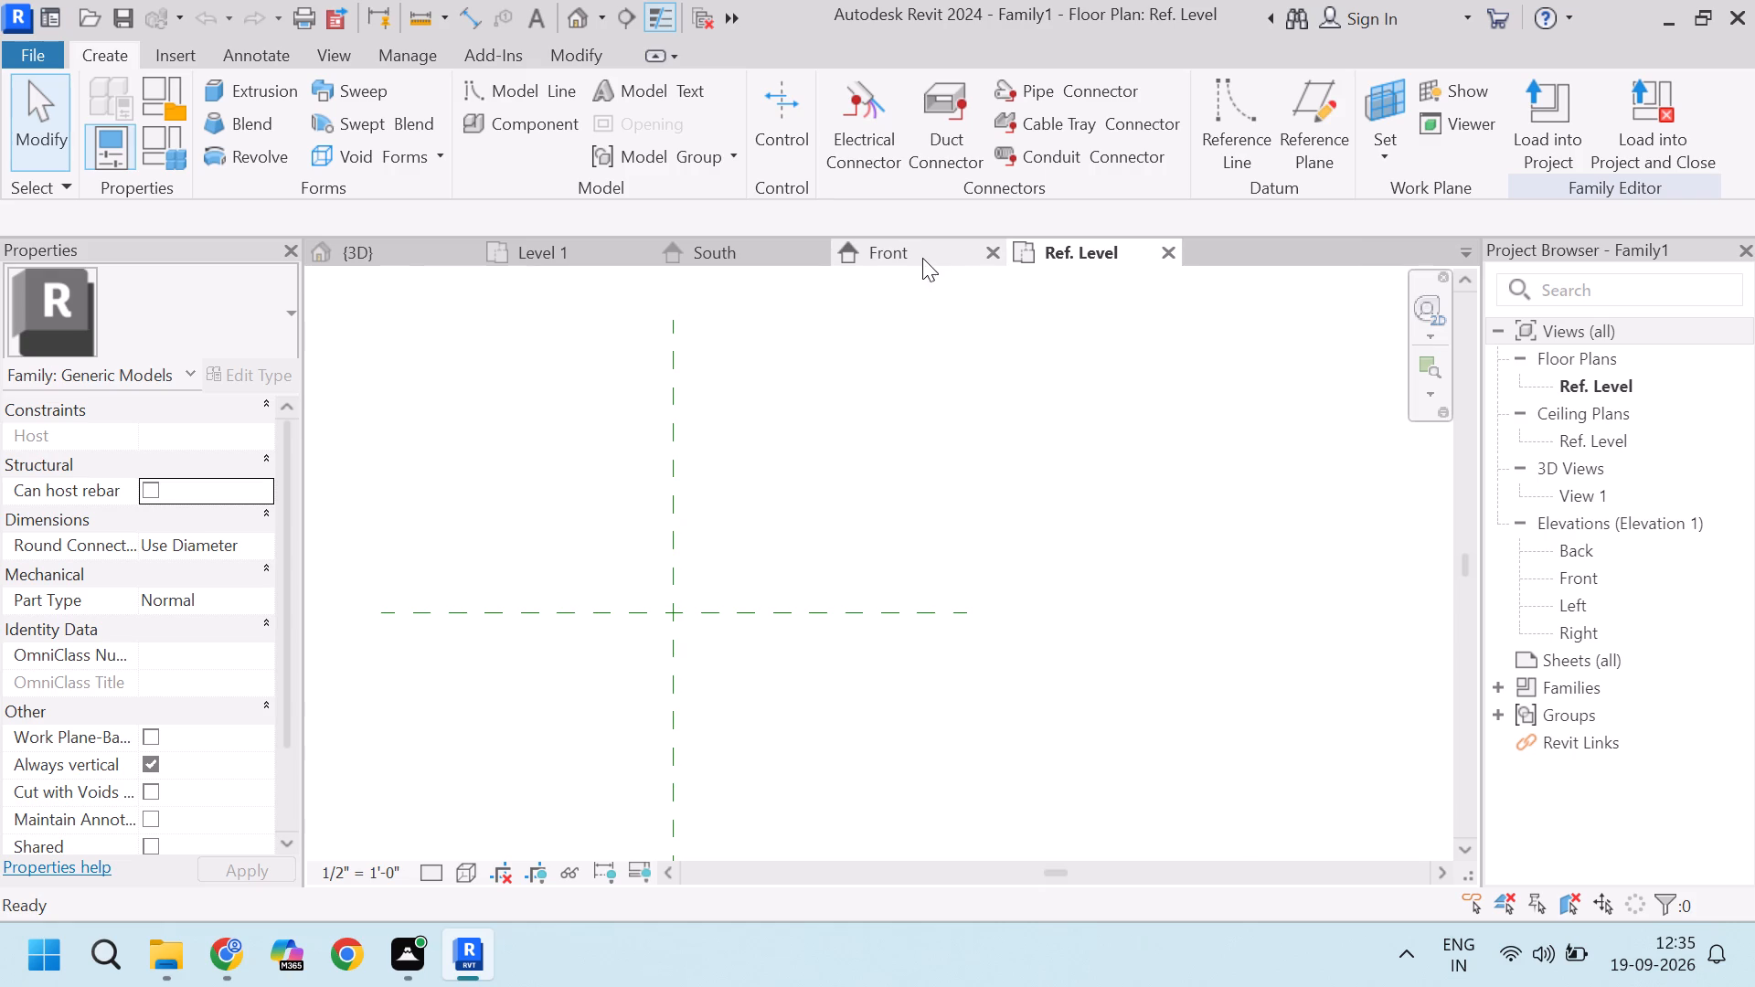
left_click(995, 253)
left_click(740, 246)
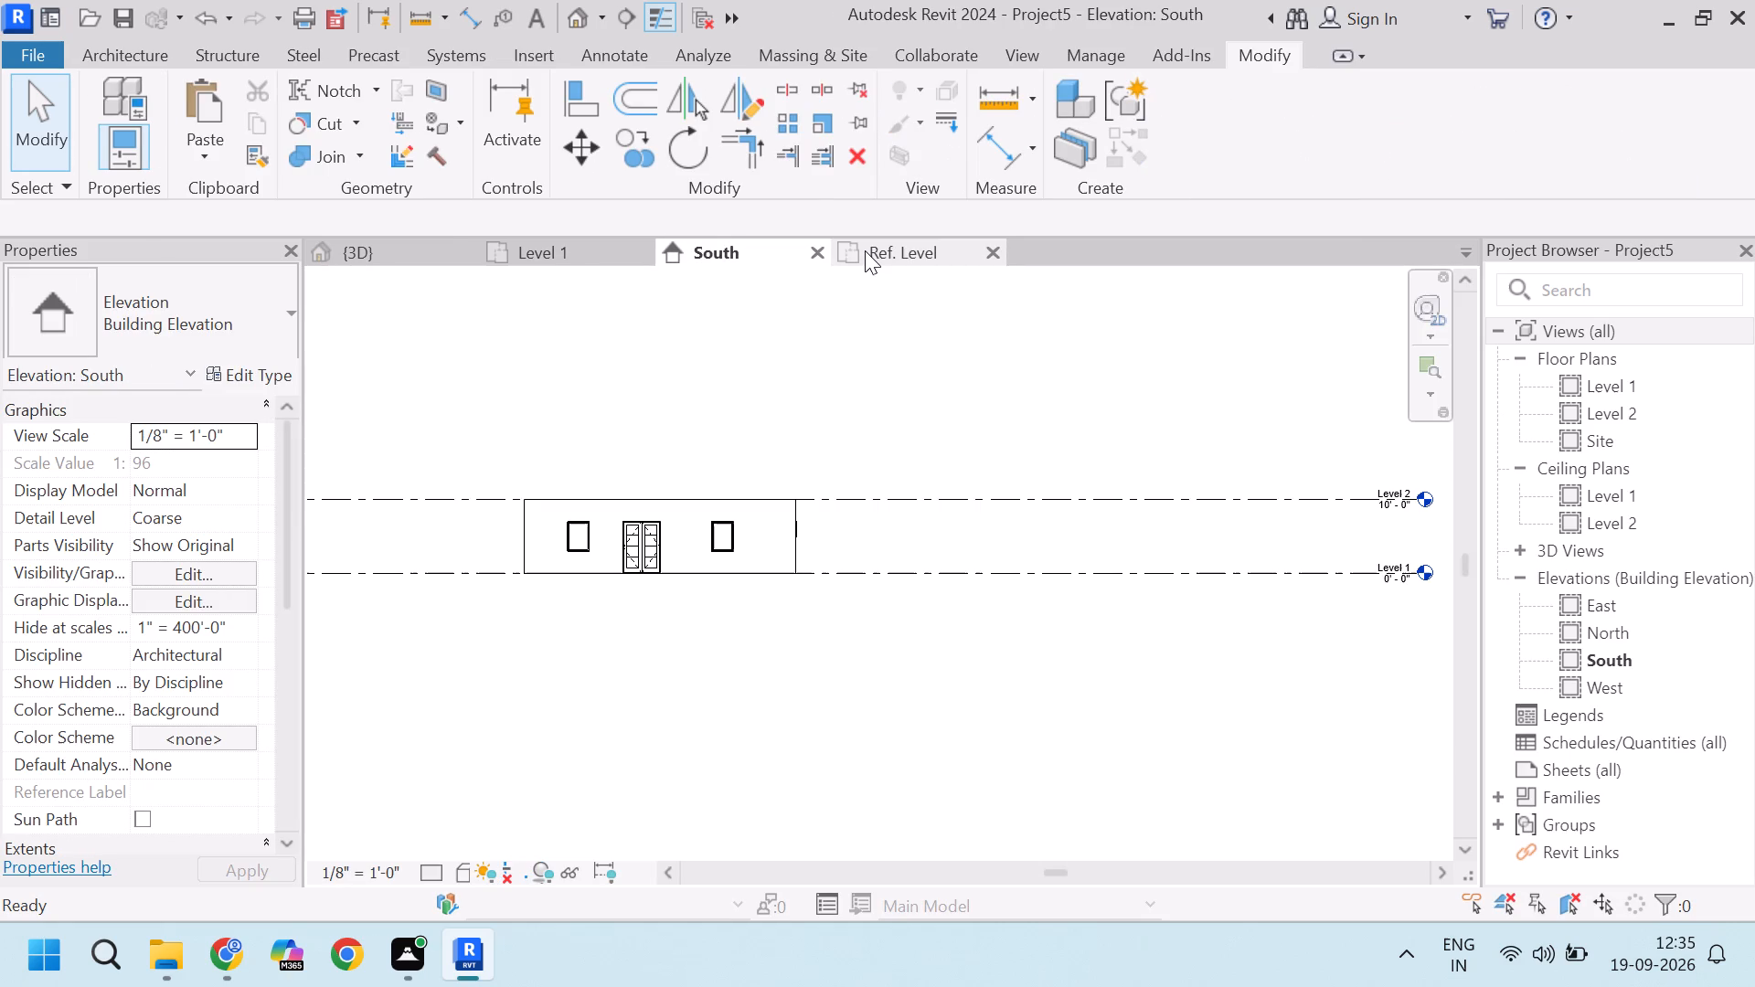
scroll(679, 540, "up", 6)
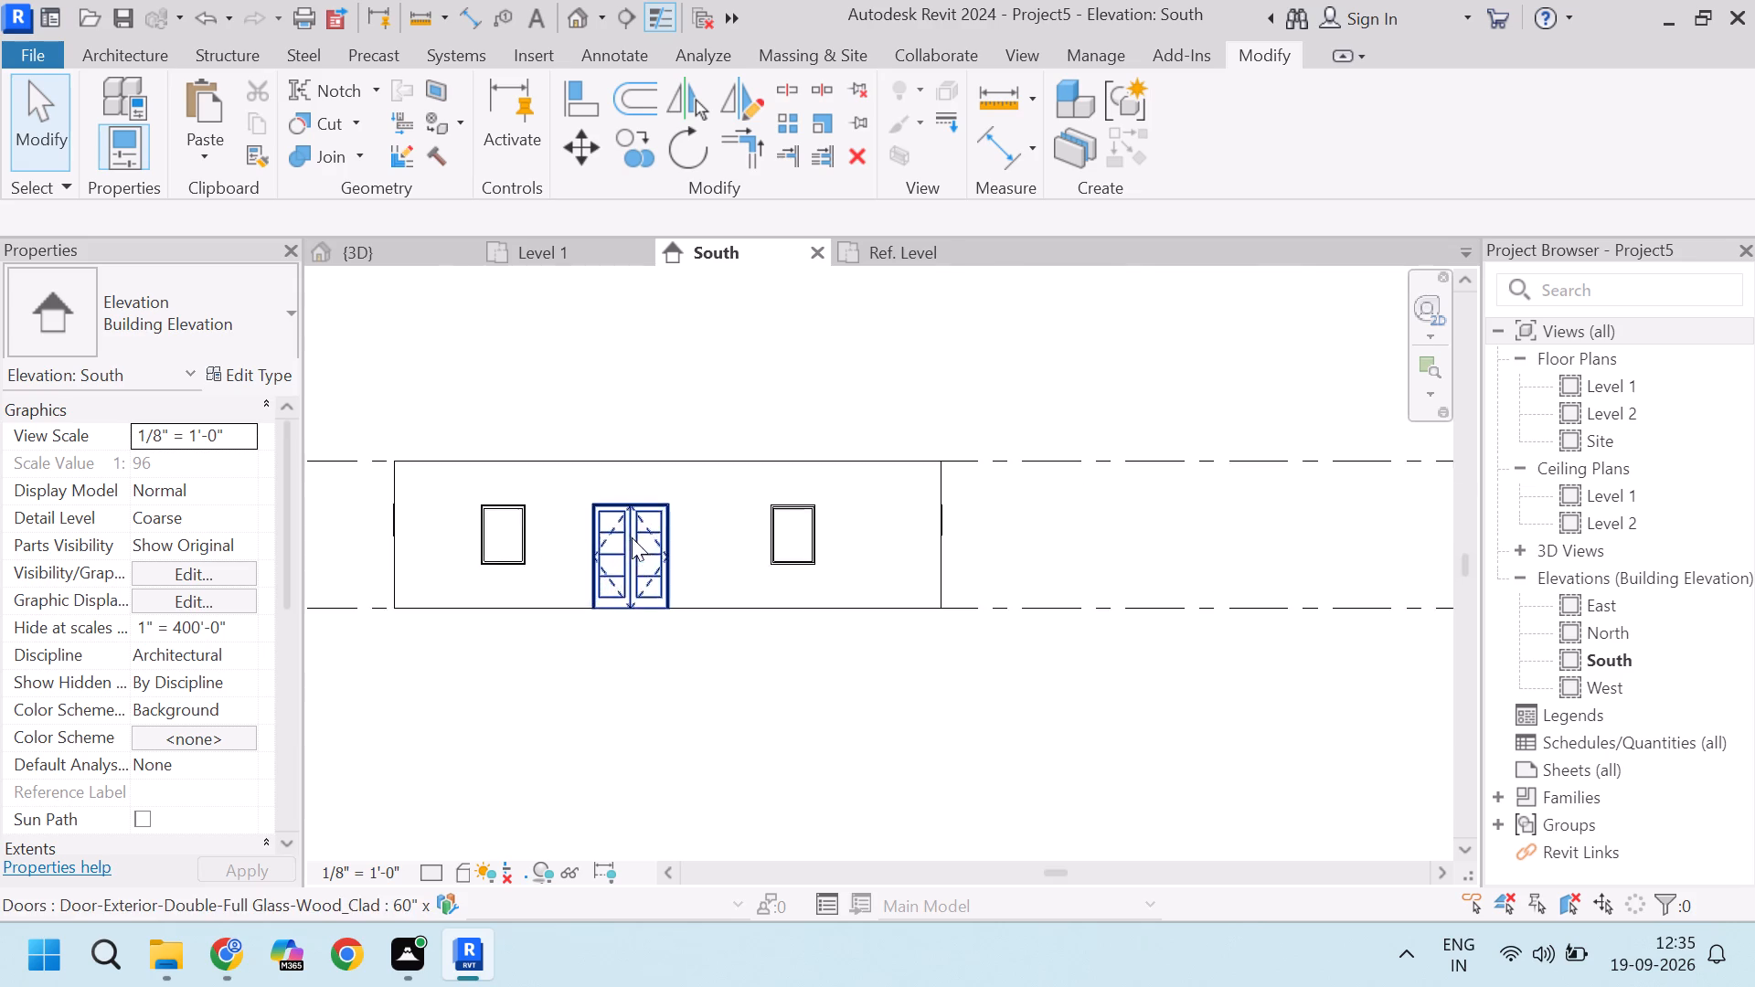
scroll(796, 562, "down", 4)
scroll(865, 523, "up", 2)
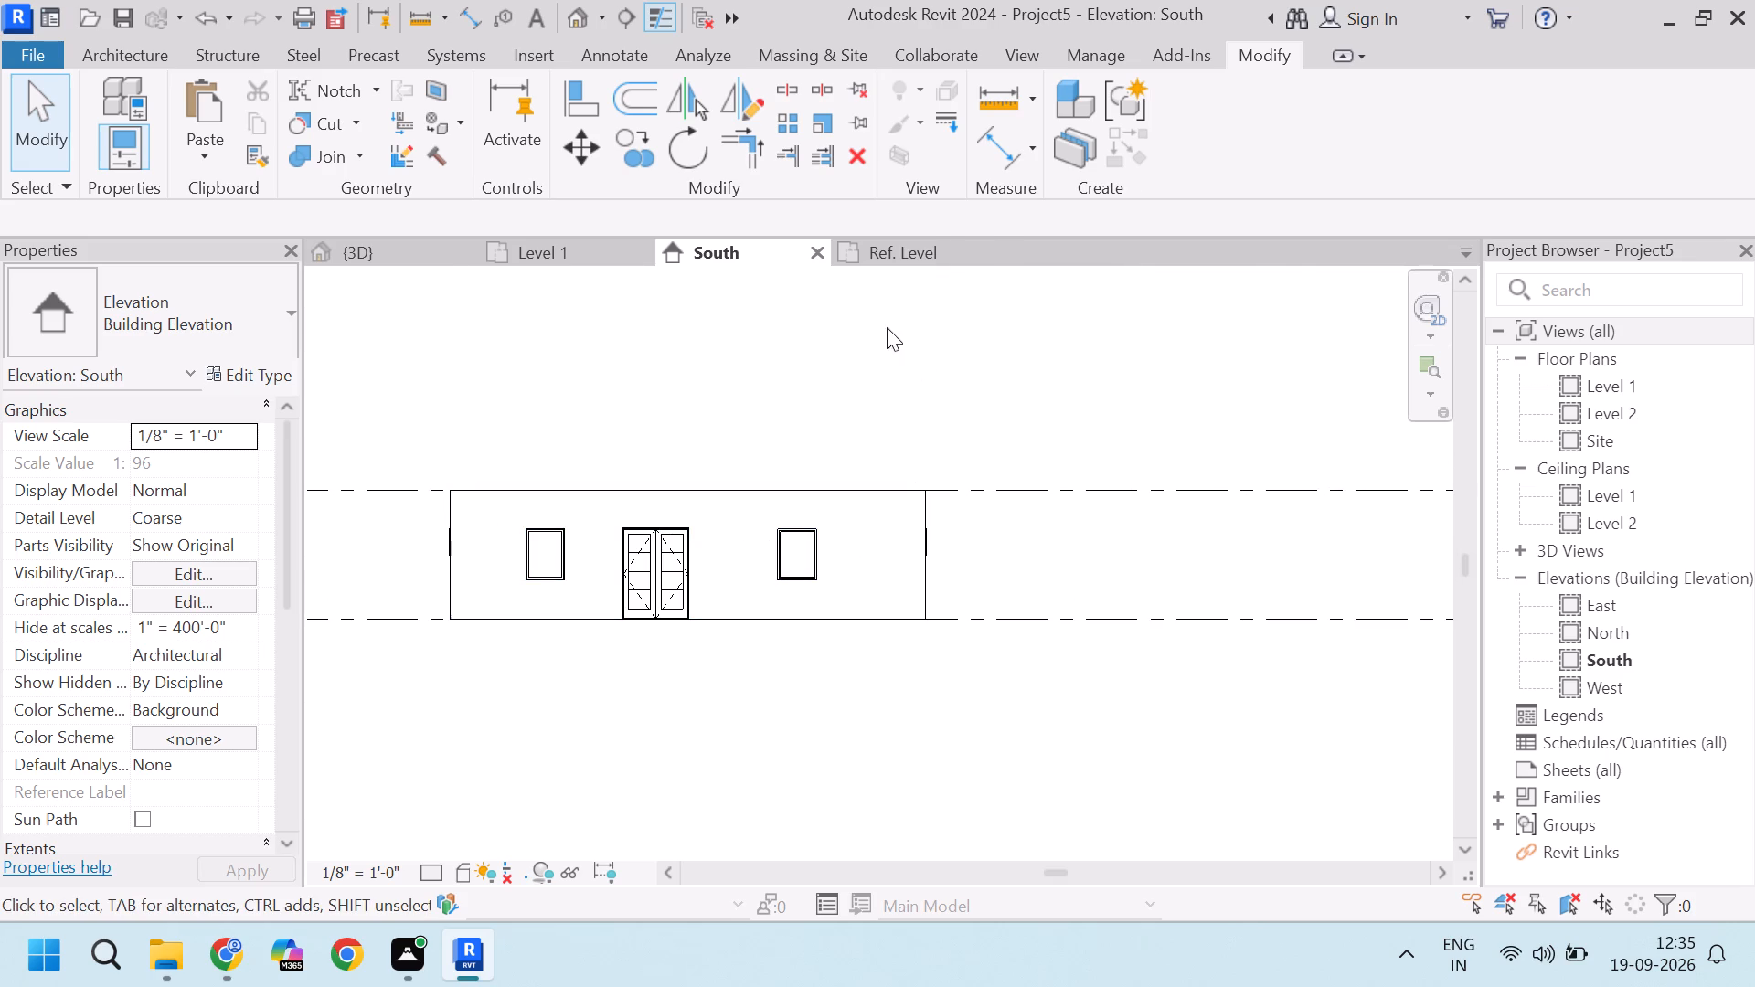
left_click(817, 249)
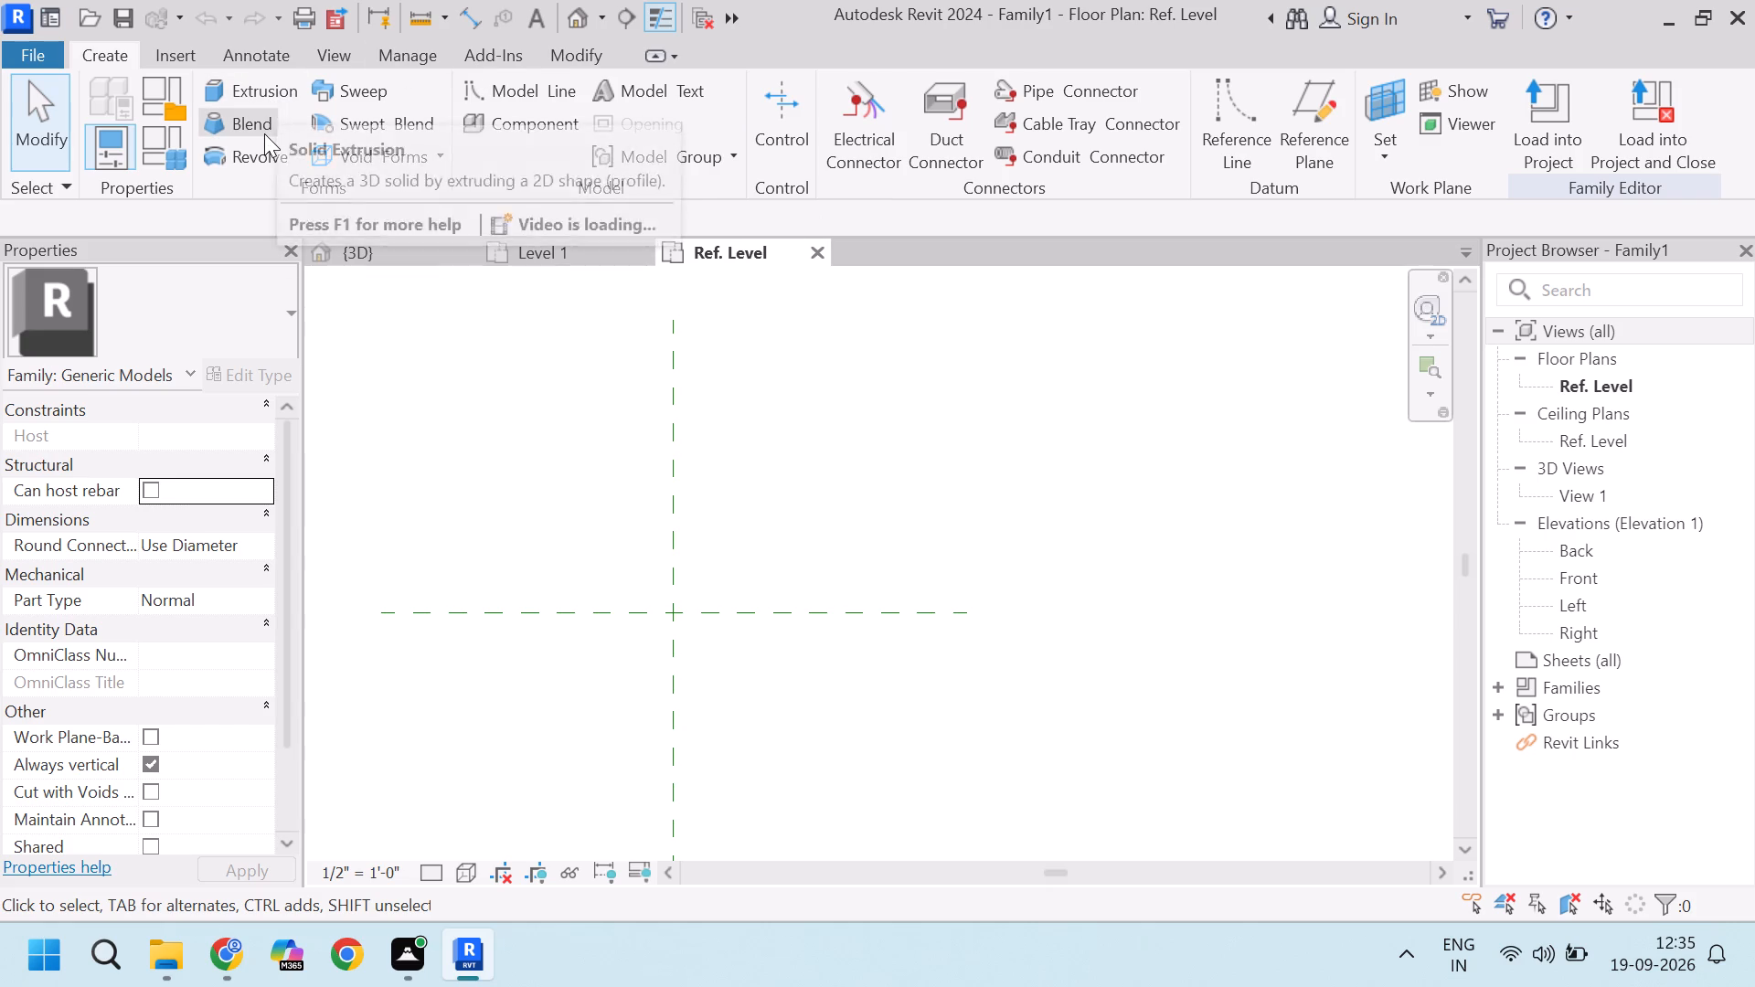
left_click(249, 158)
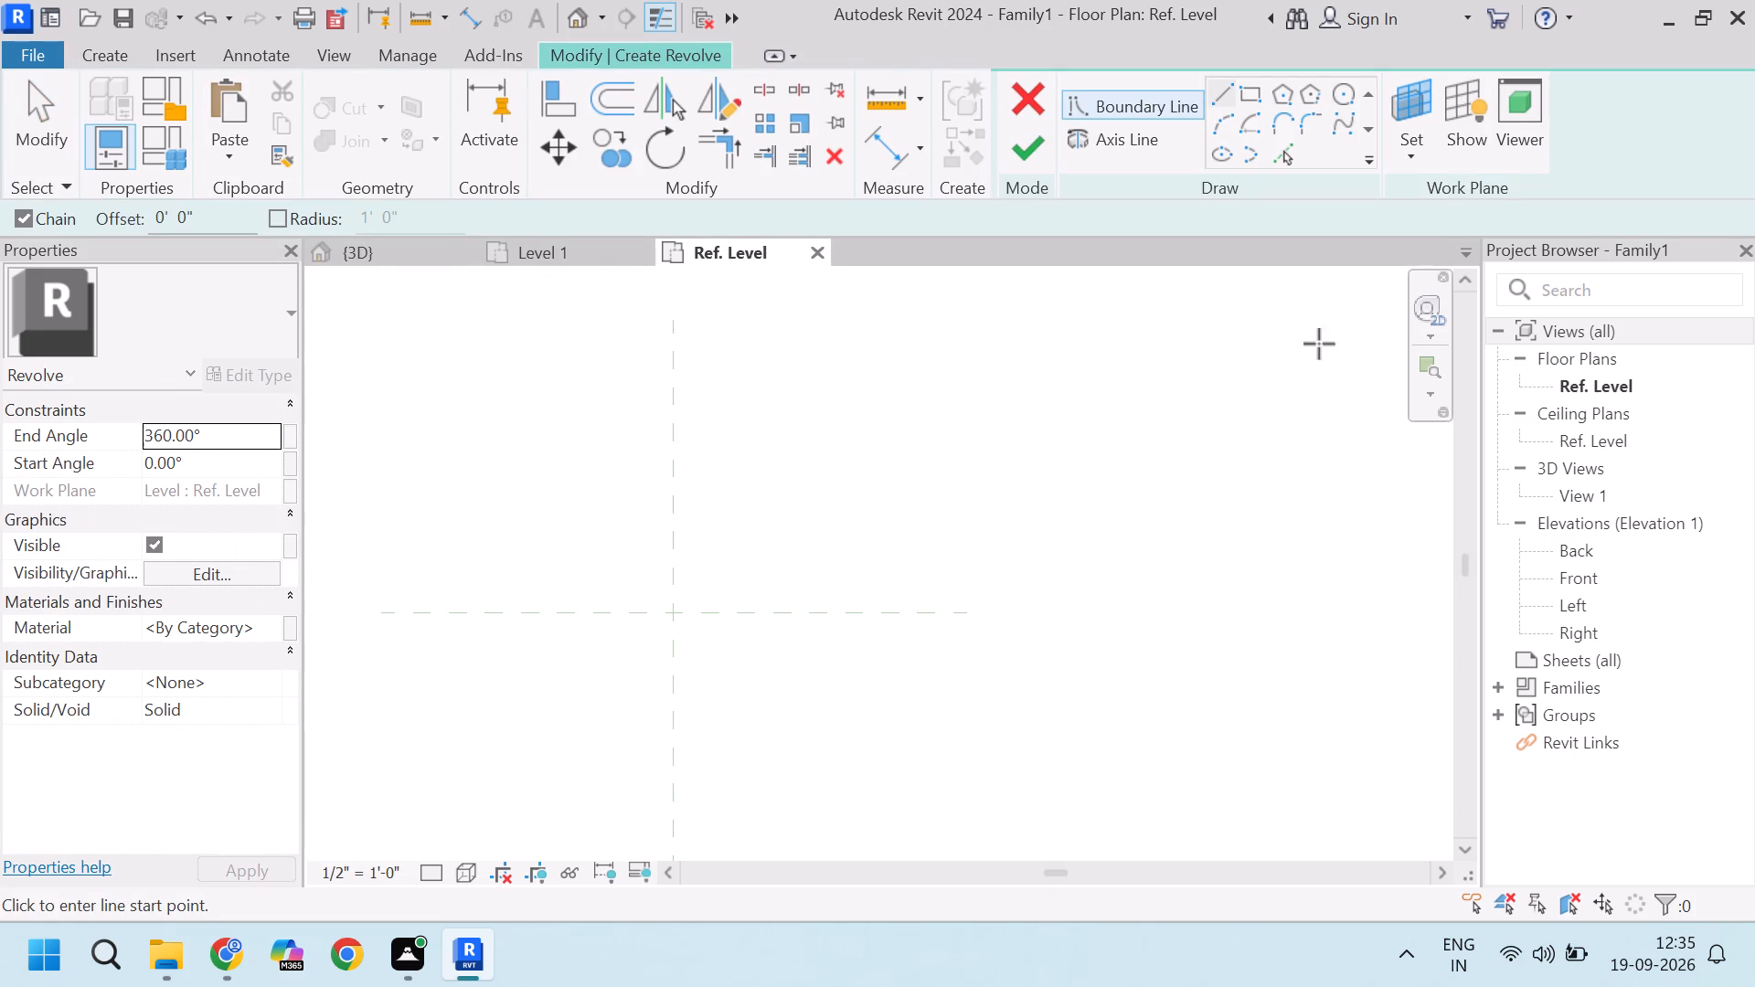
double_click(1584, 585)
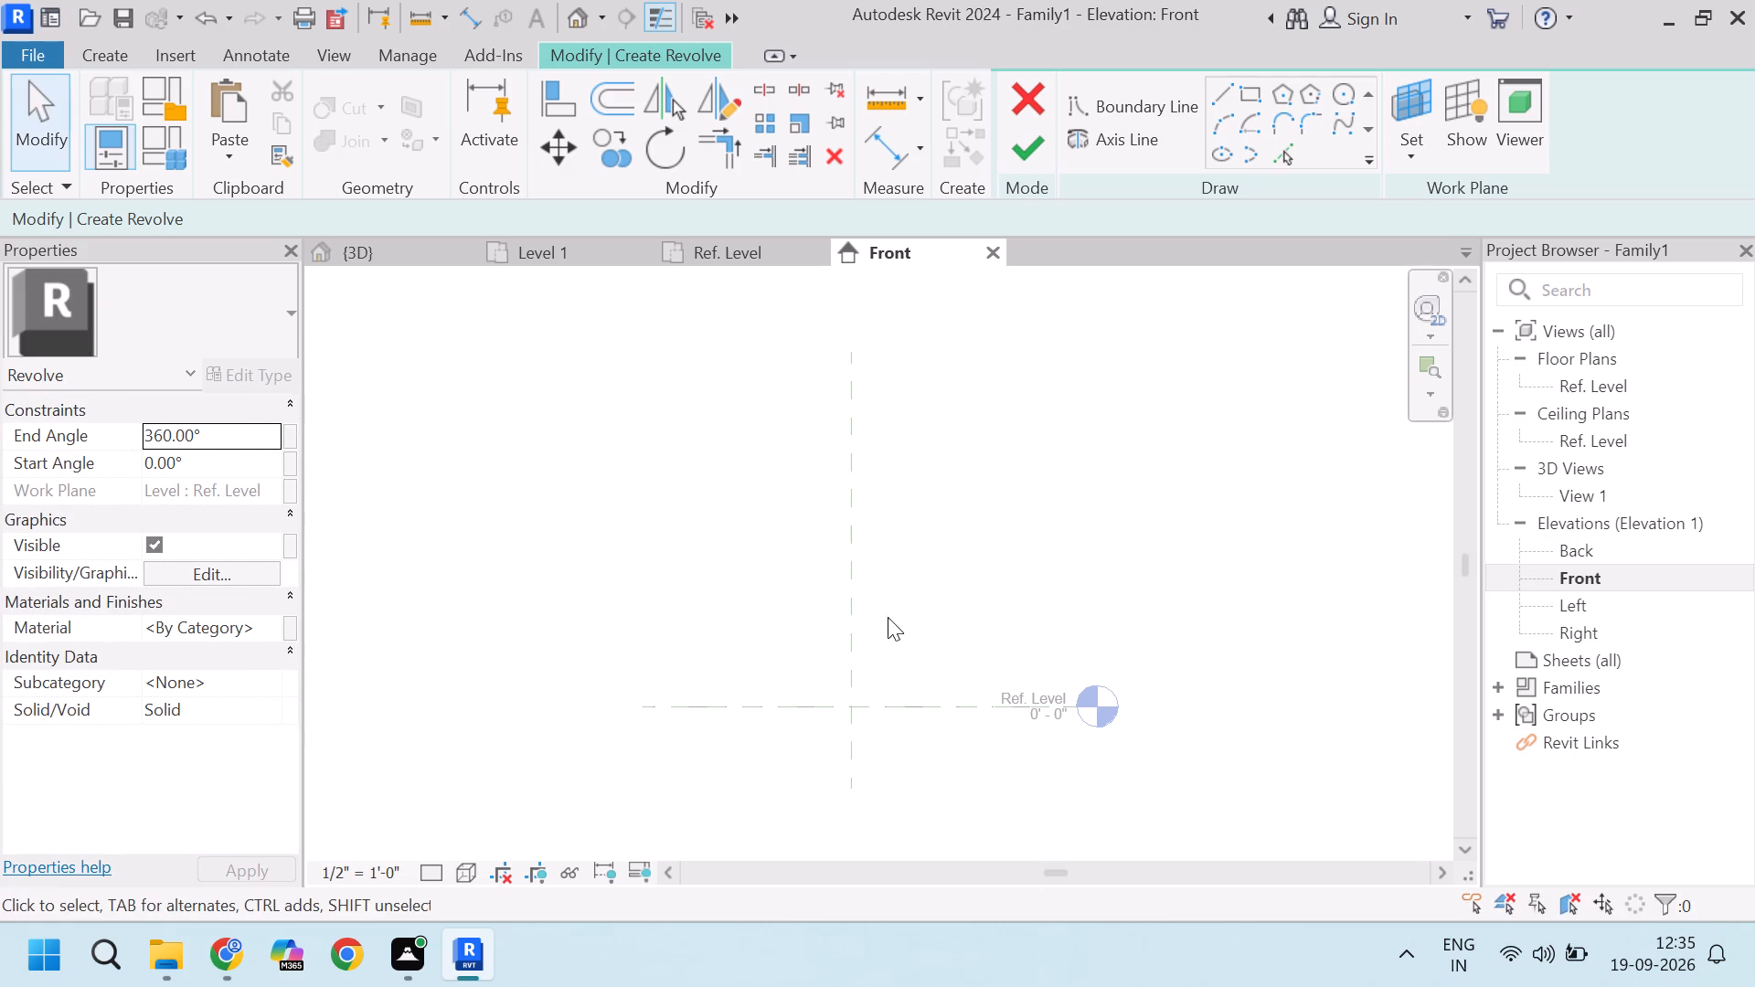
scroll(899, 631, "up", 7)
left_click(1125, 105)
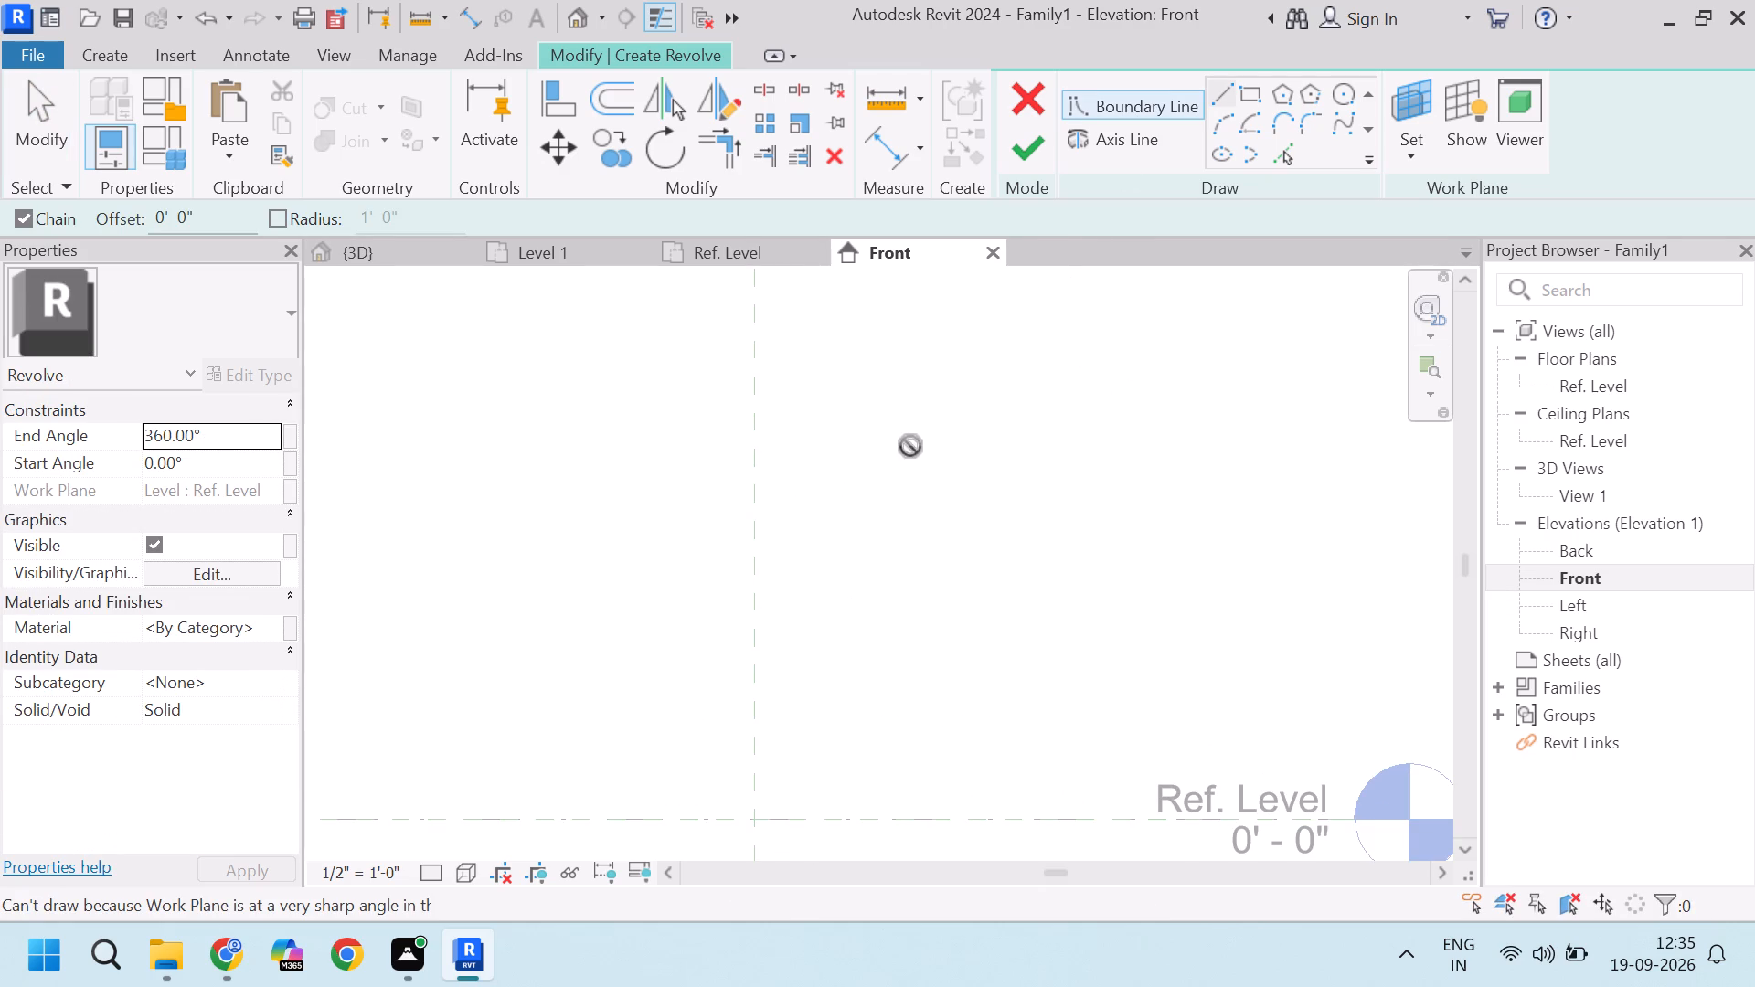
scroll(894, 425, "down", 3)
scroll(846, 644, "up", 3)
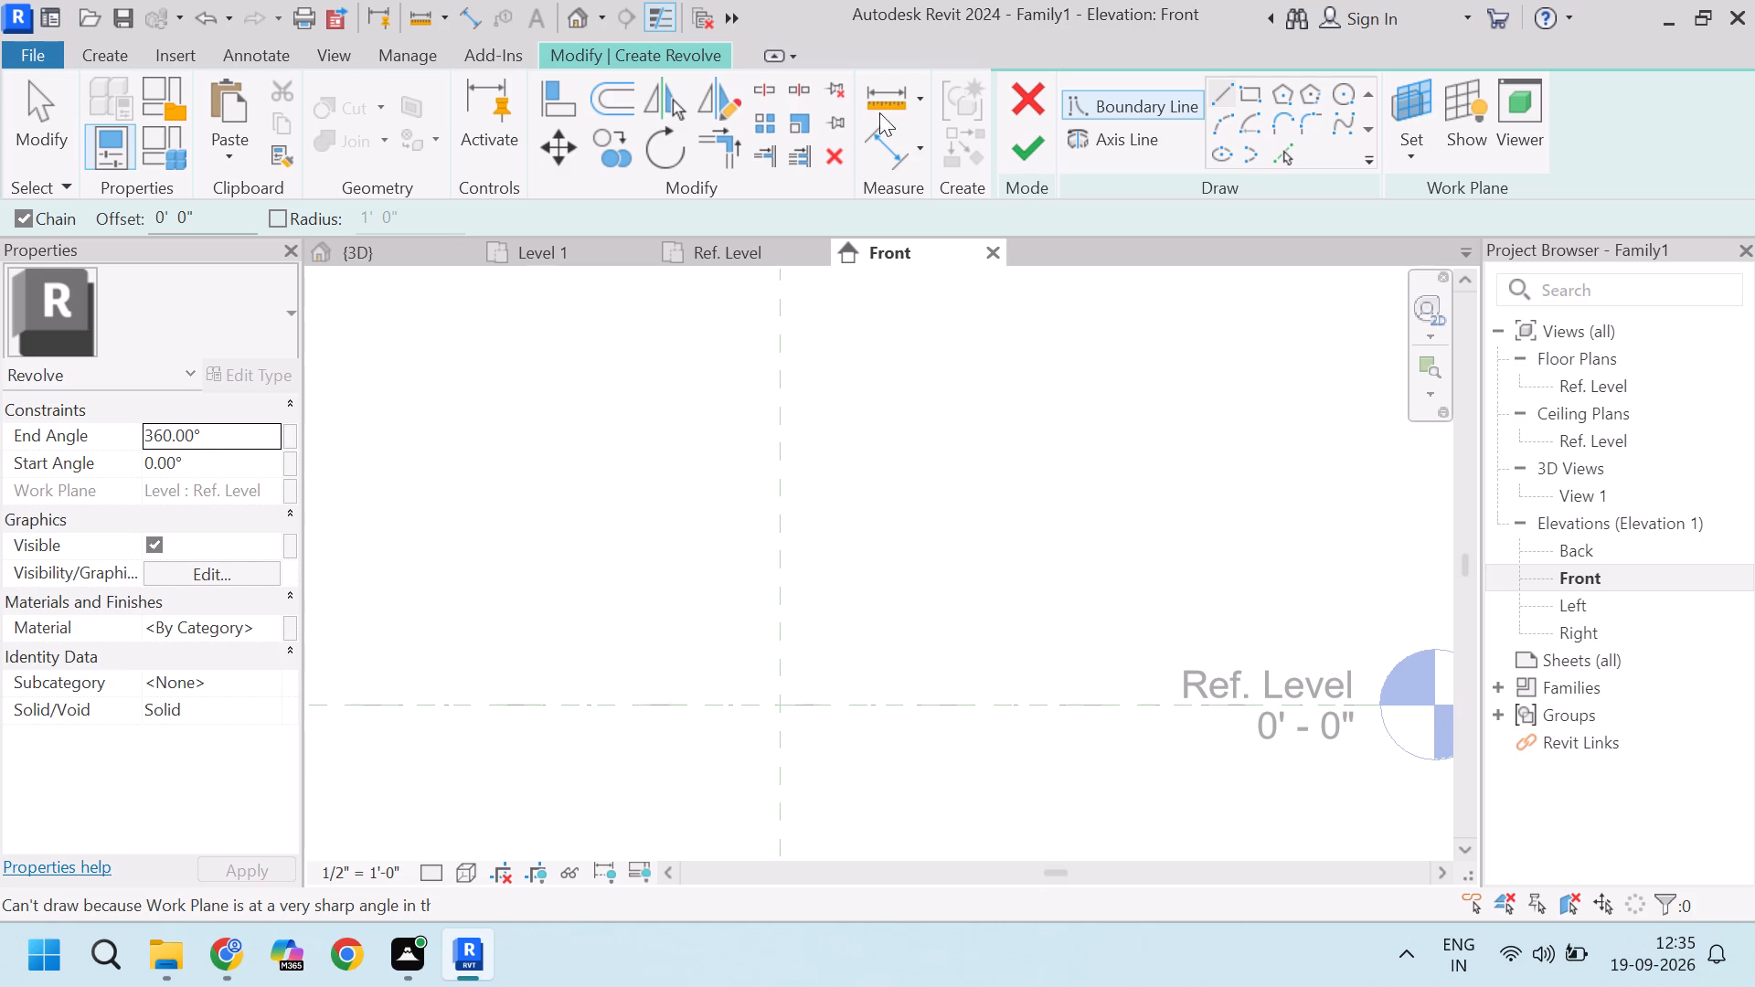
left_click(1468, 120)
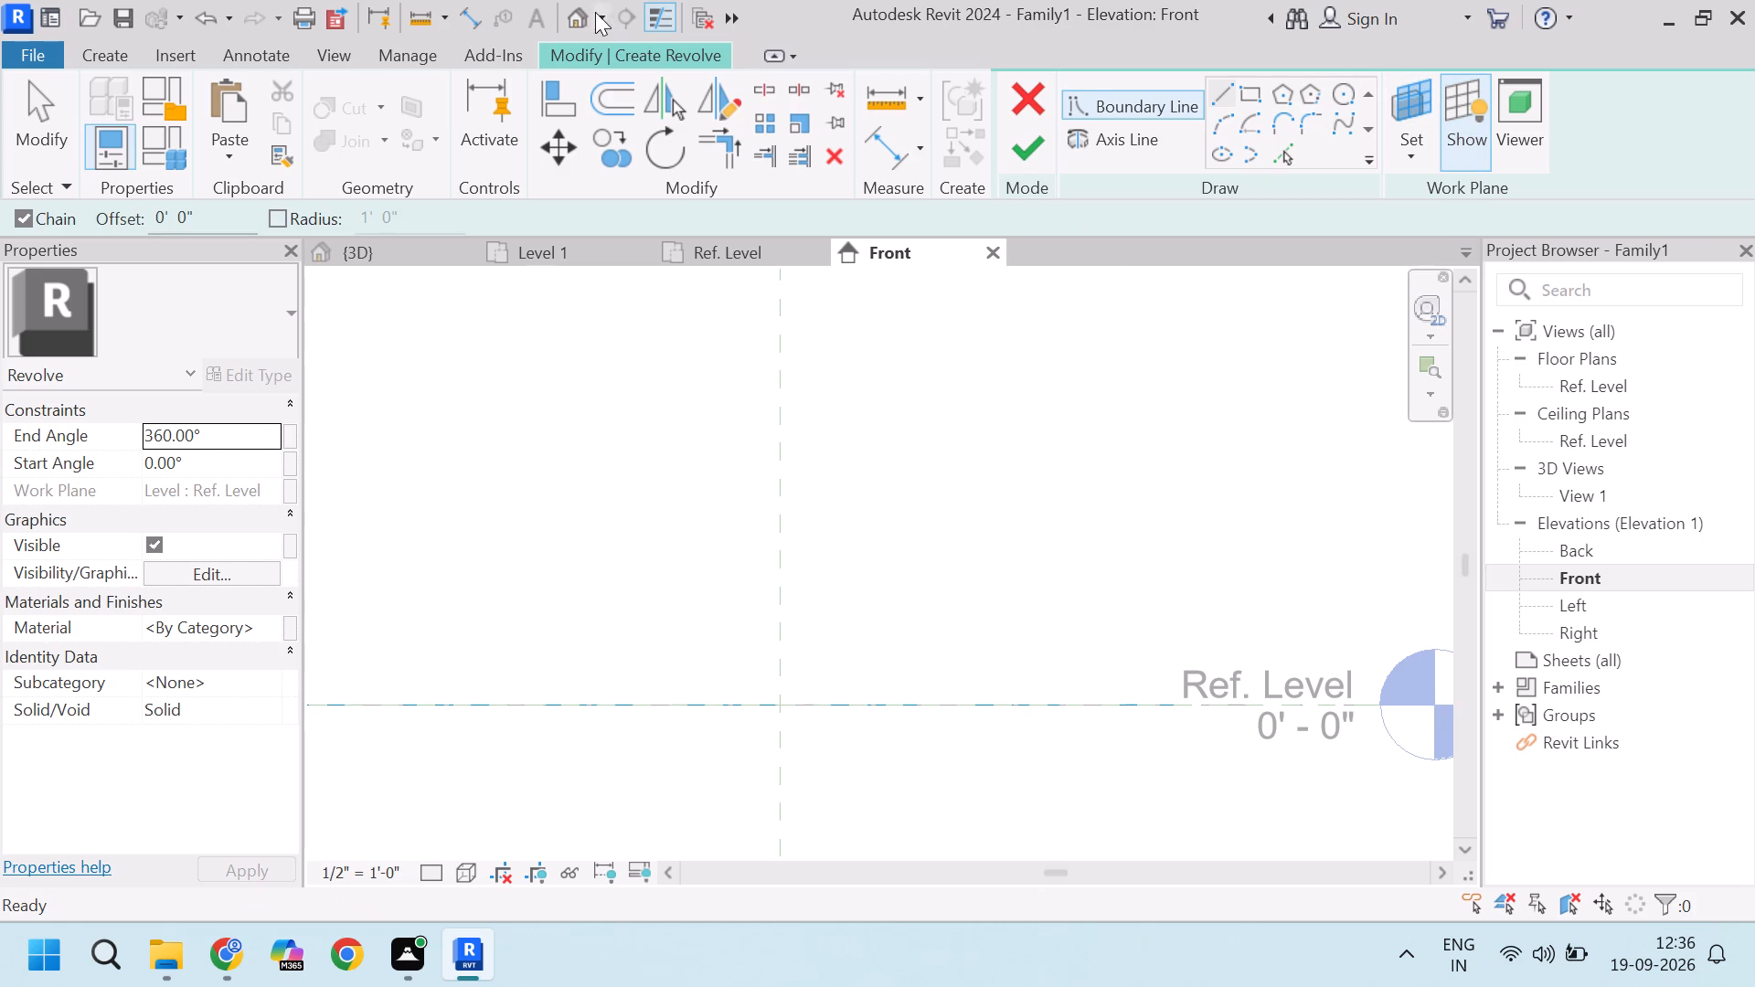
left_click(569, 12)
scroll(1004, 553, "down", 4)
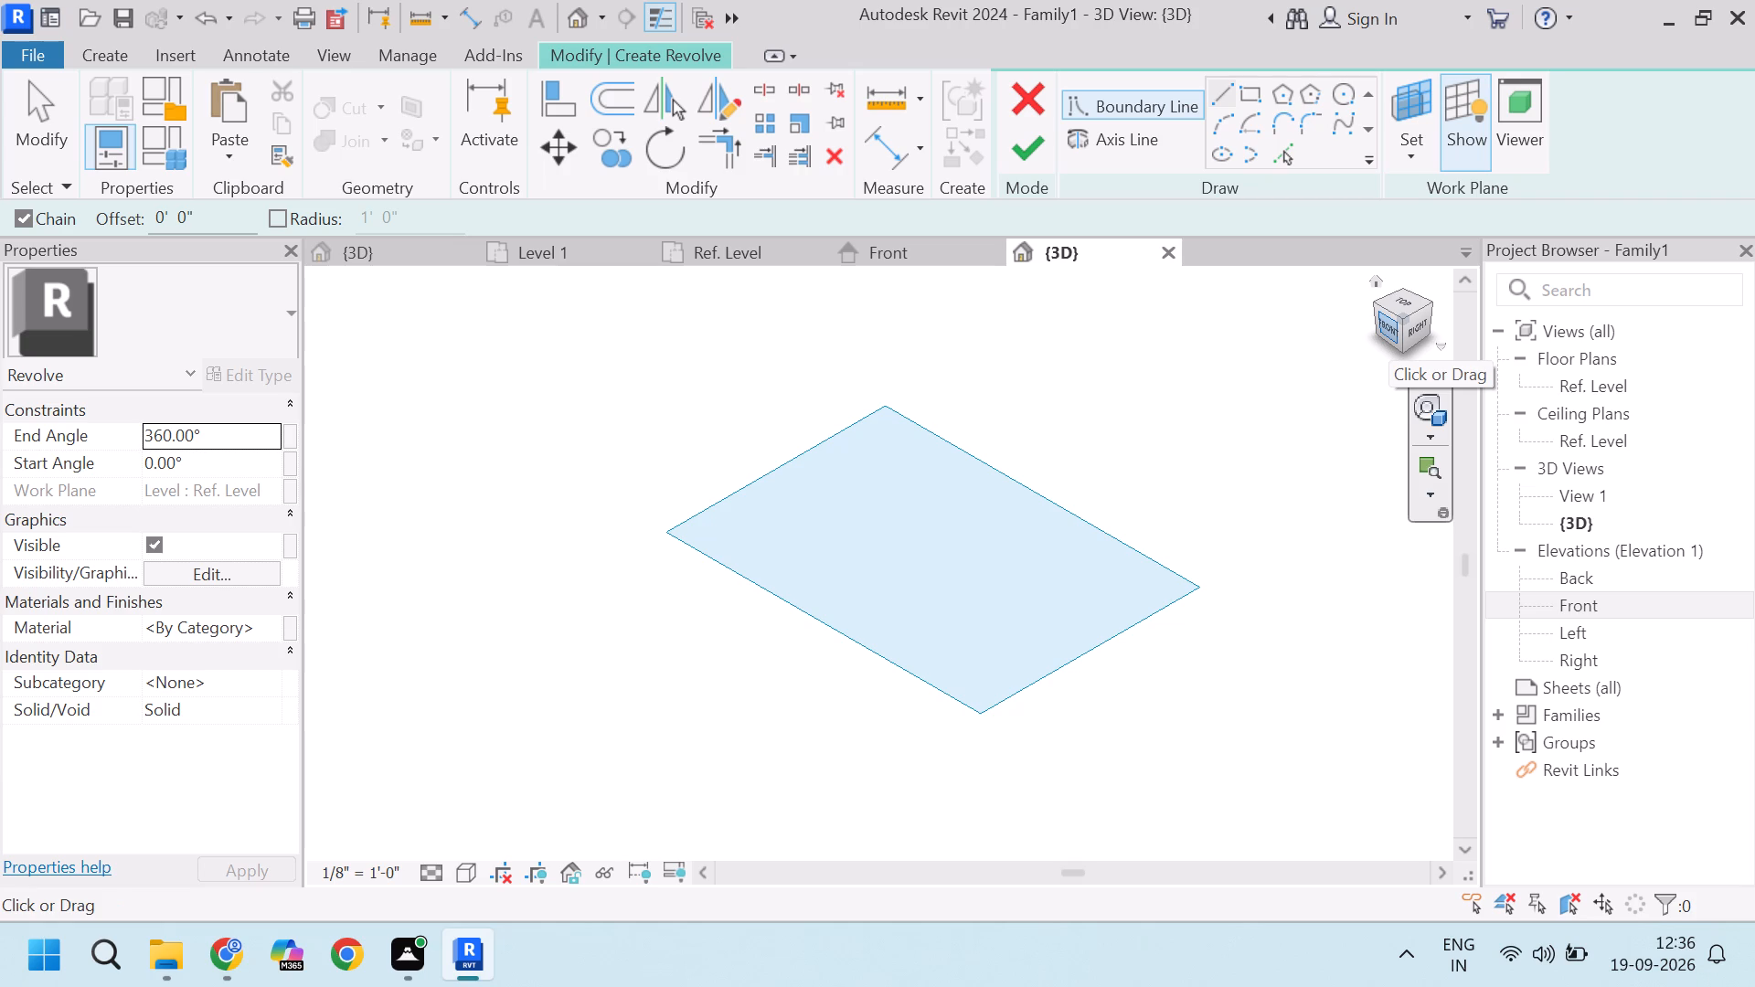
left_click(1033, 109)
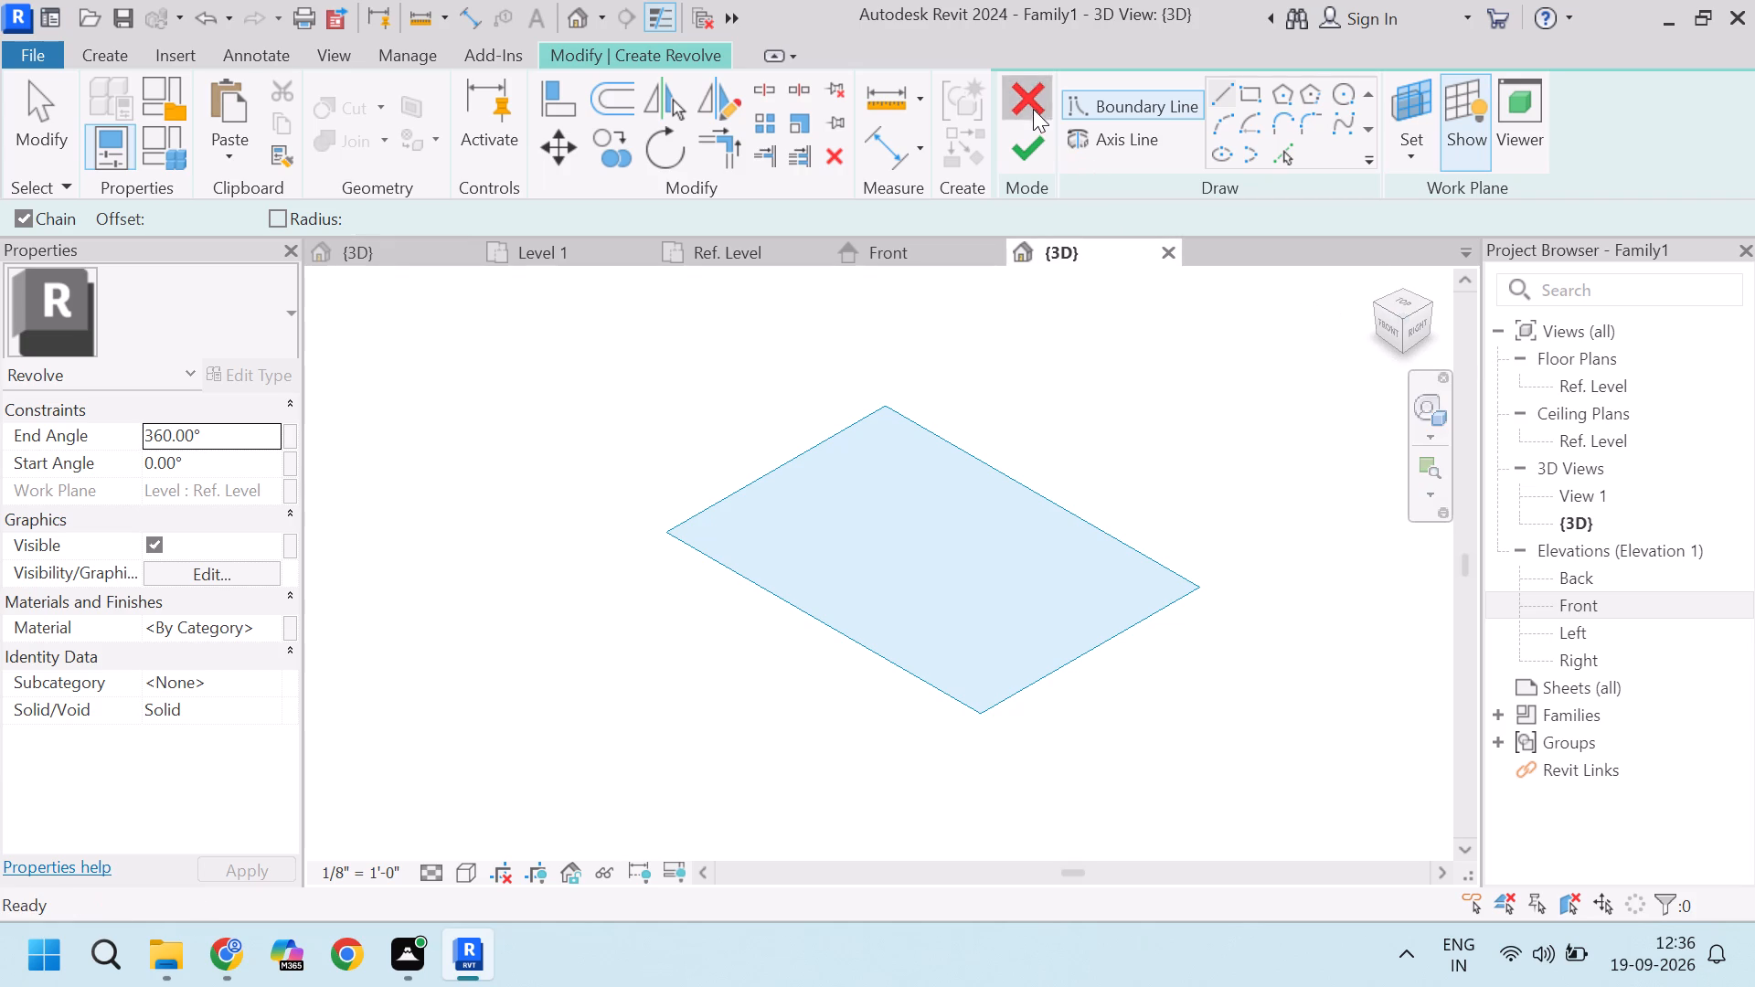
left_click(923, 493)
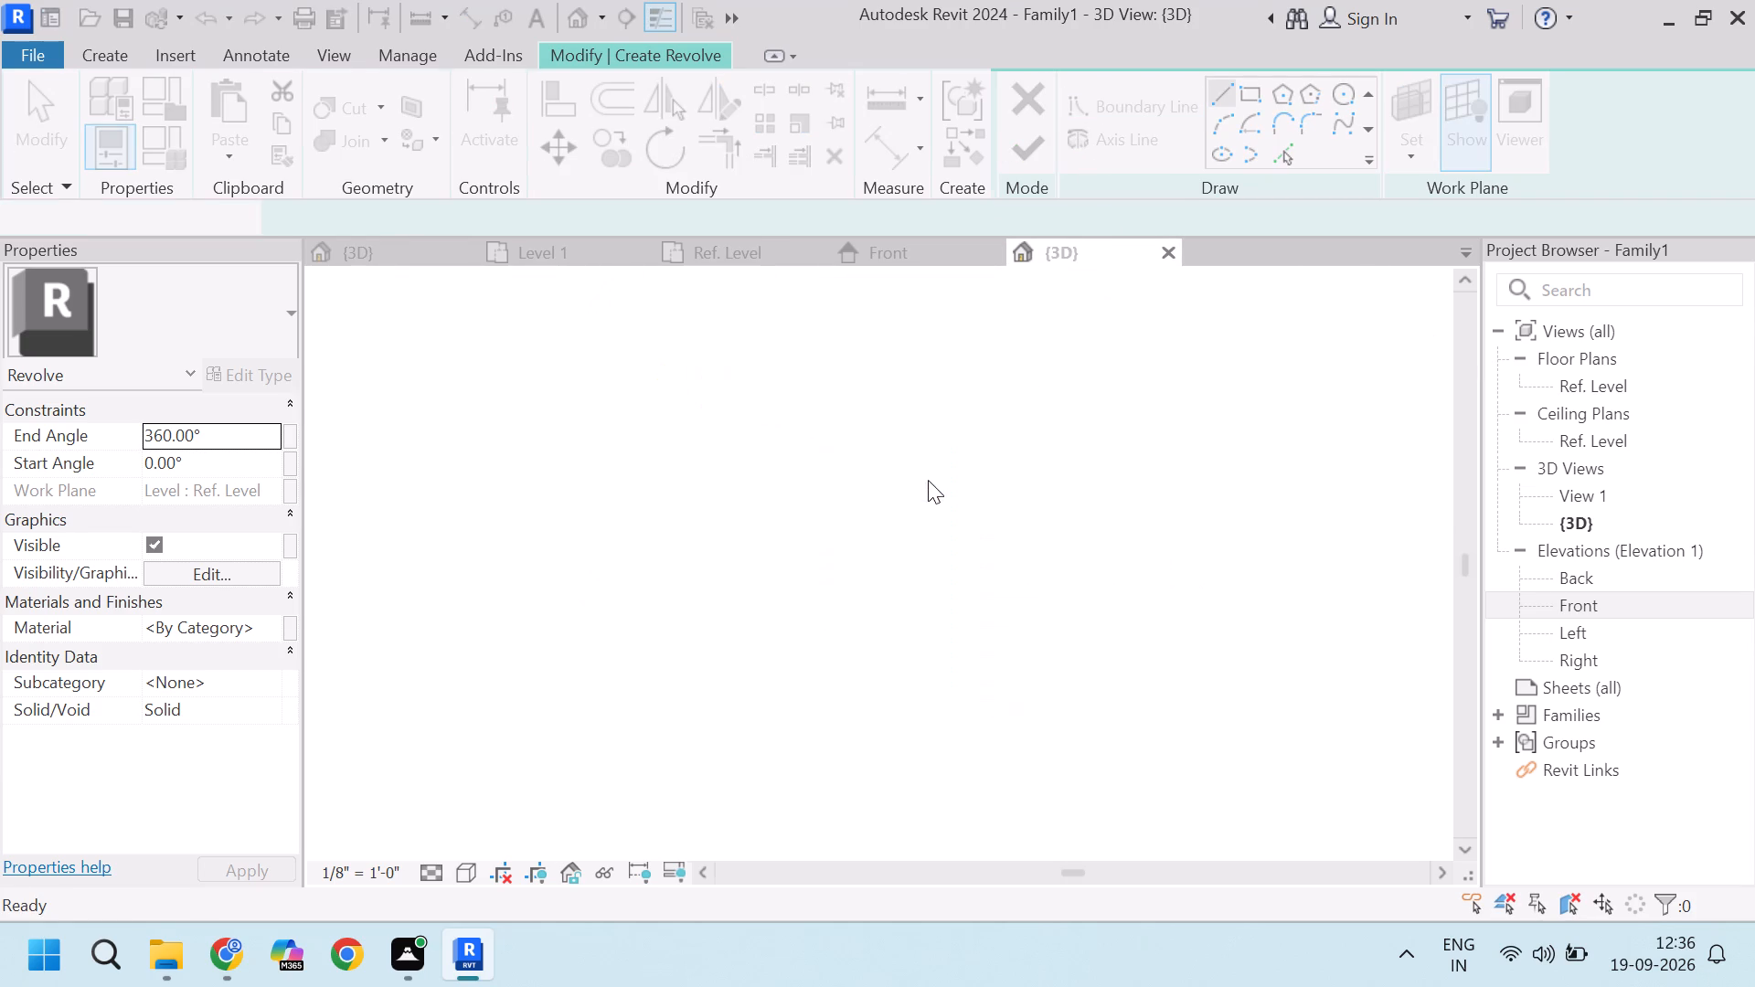
In the Front elevation, start a Revolve and sketch a closed three-step boundary profile about 10 inches wide at the top, above Ref. Level.
left_click(771, 249)
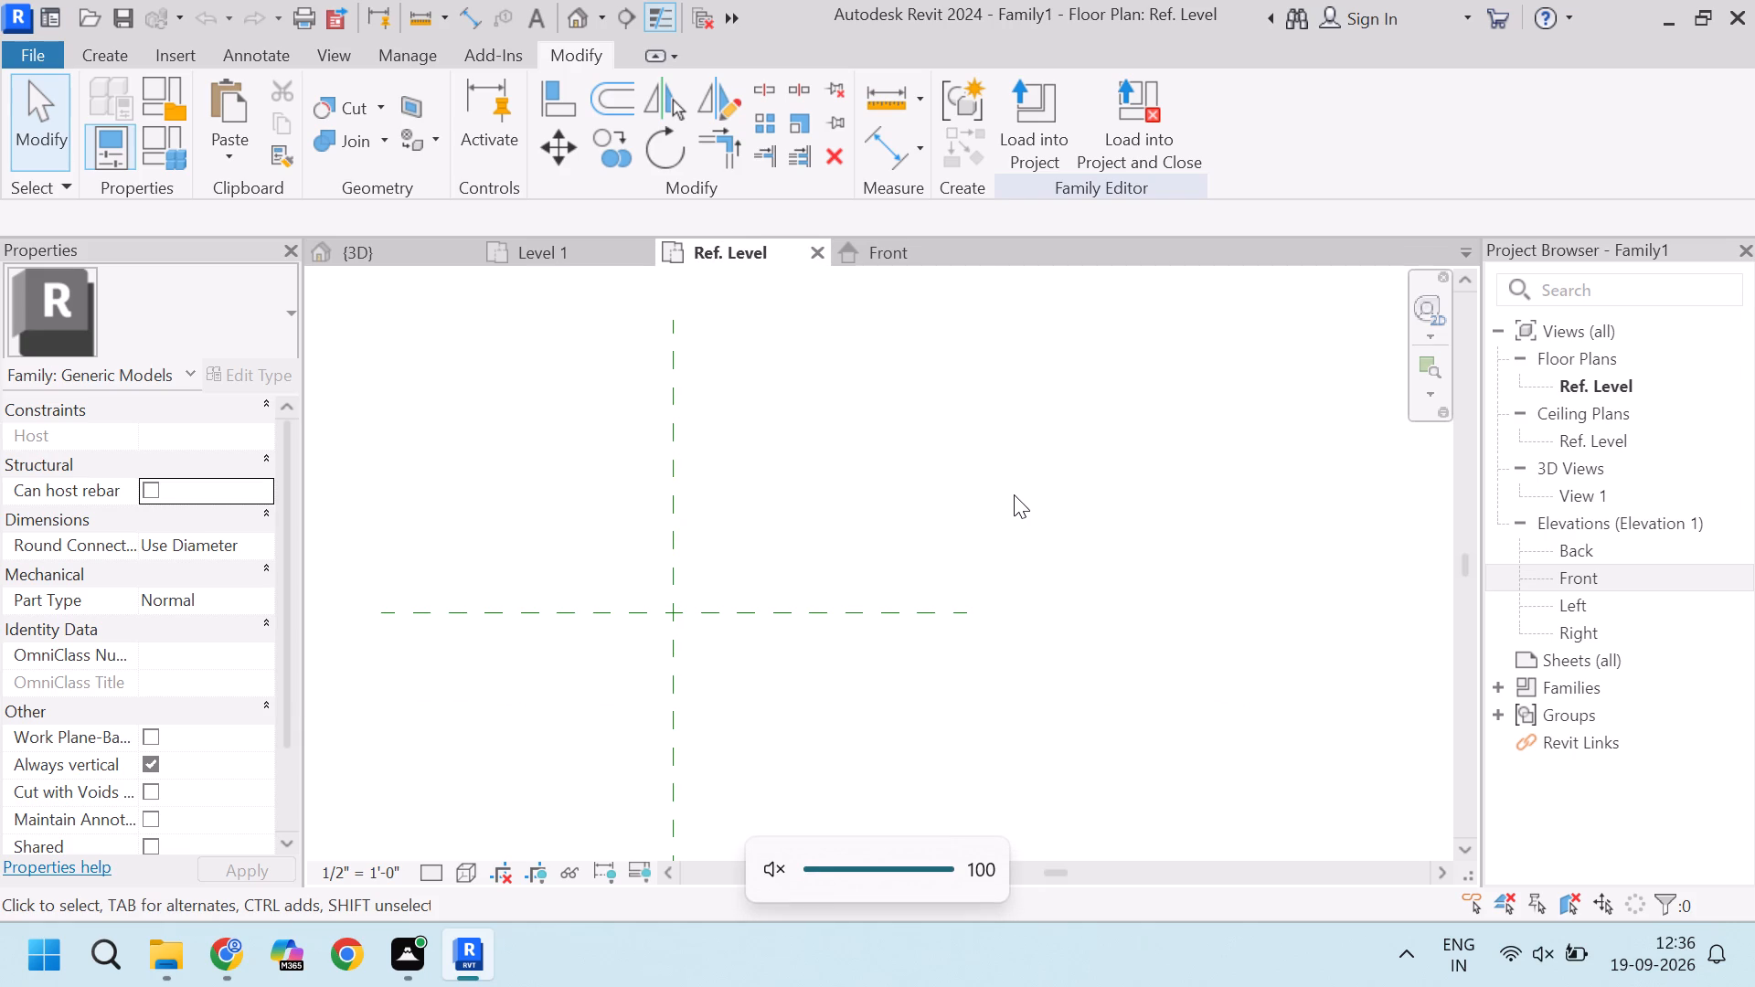
left_click(941, 251)
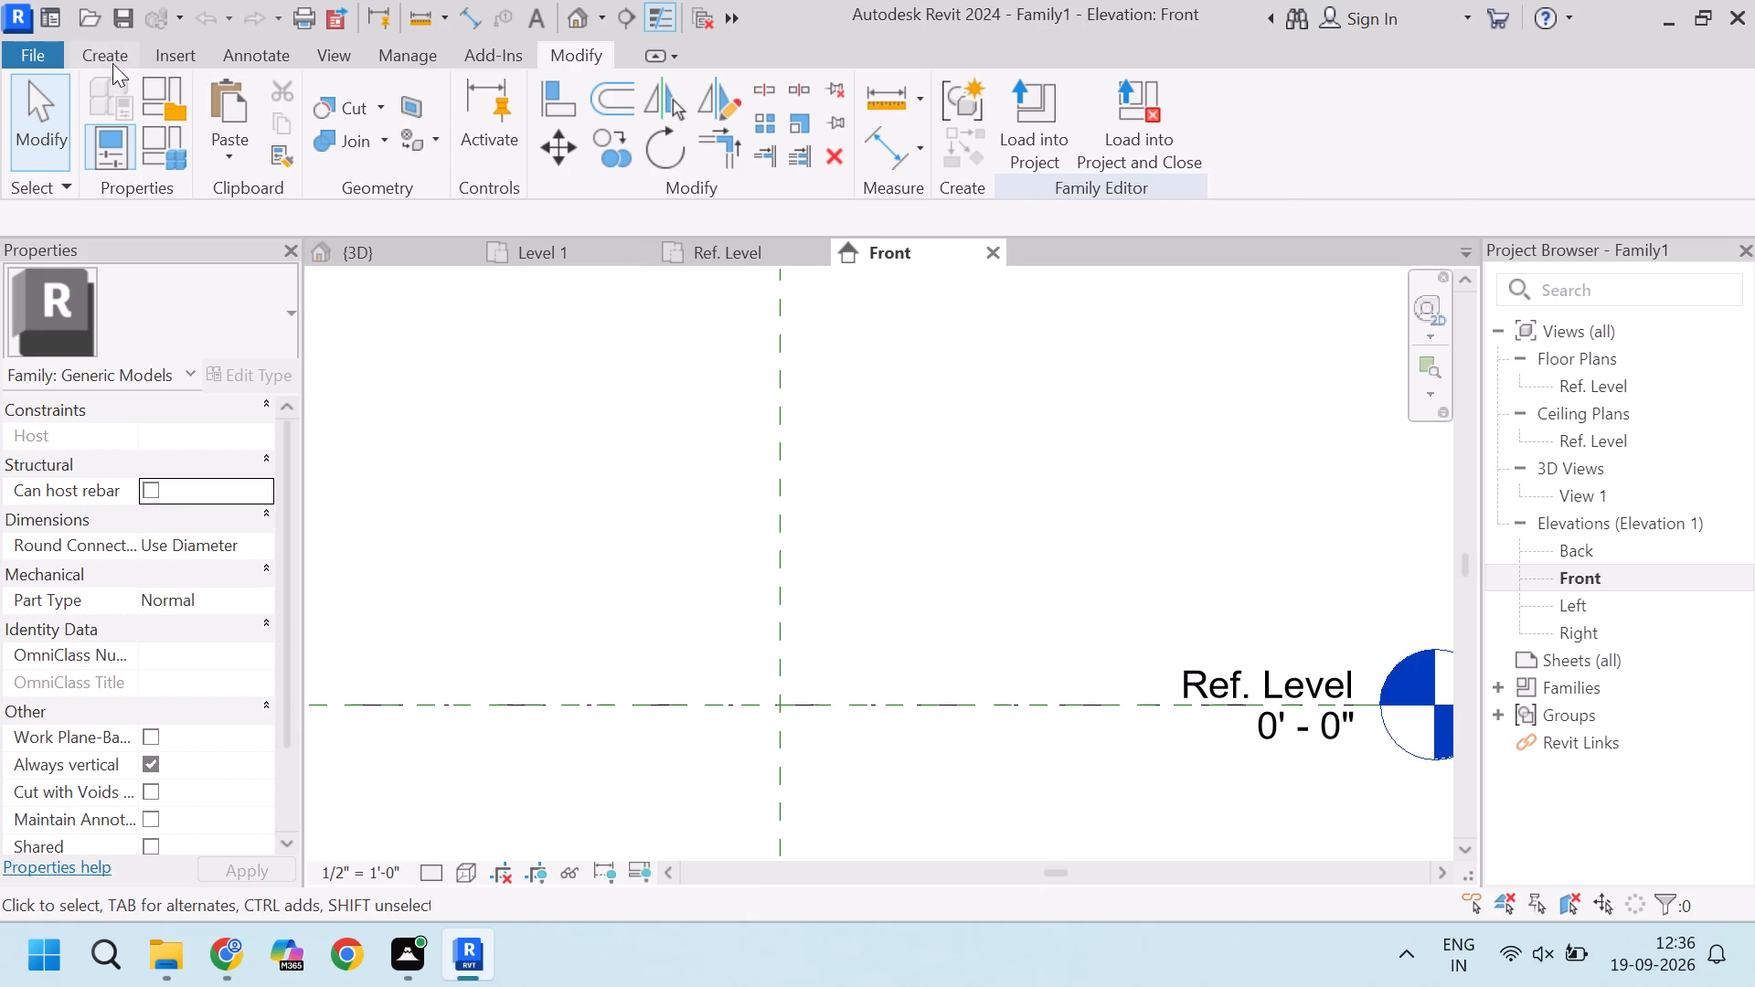
left_click(112, 63)
left_click(256, 152)
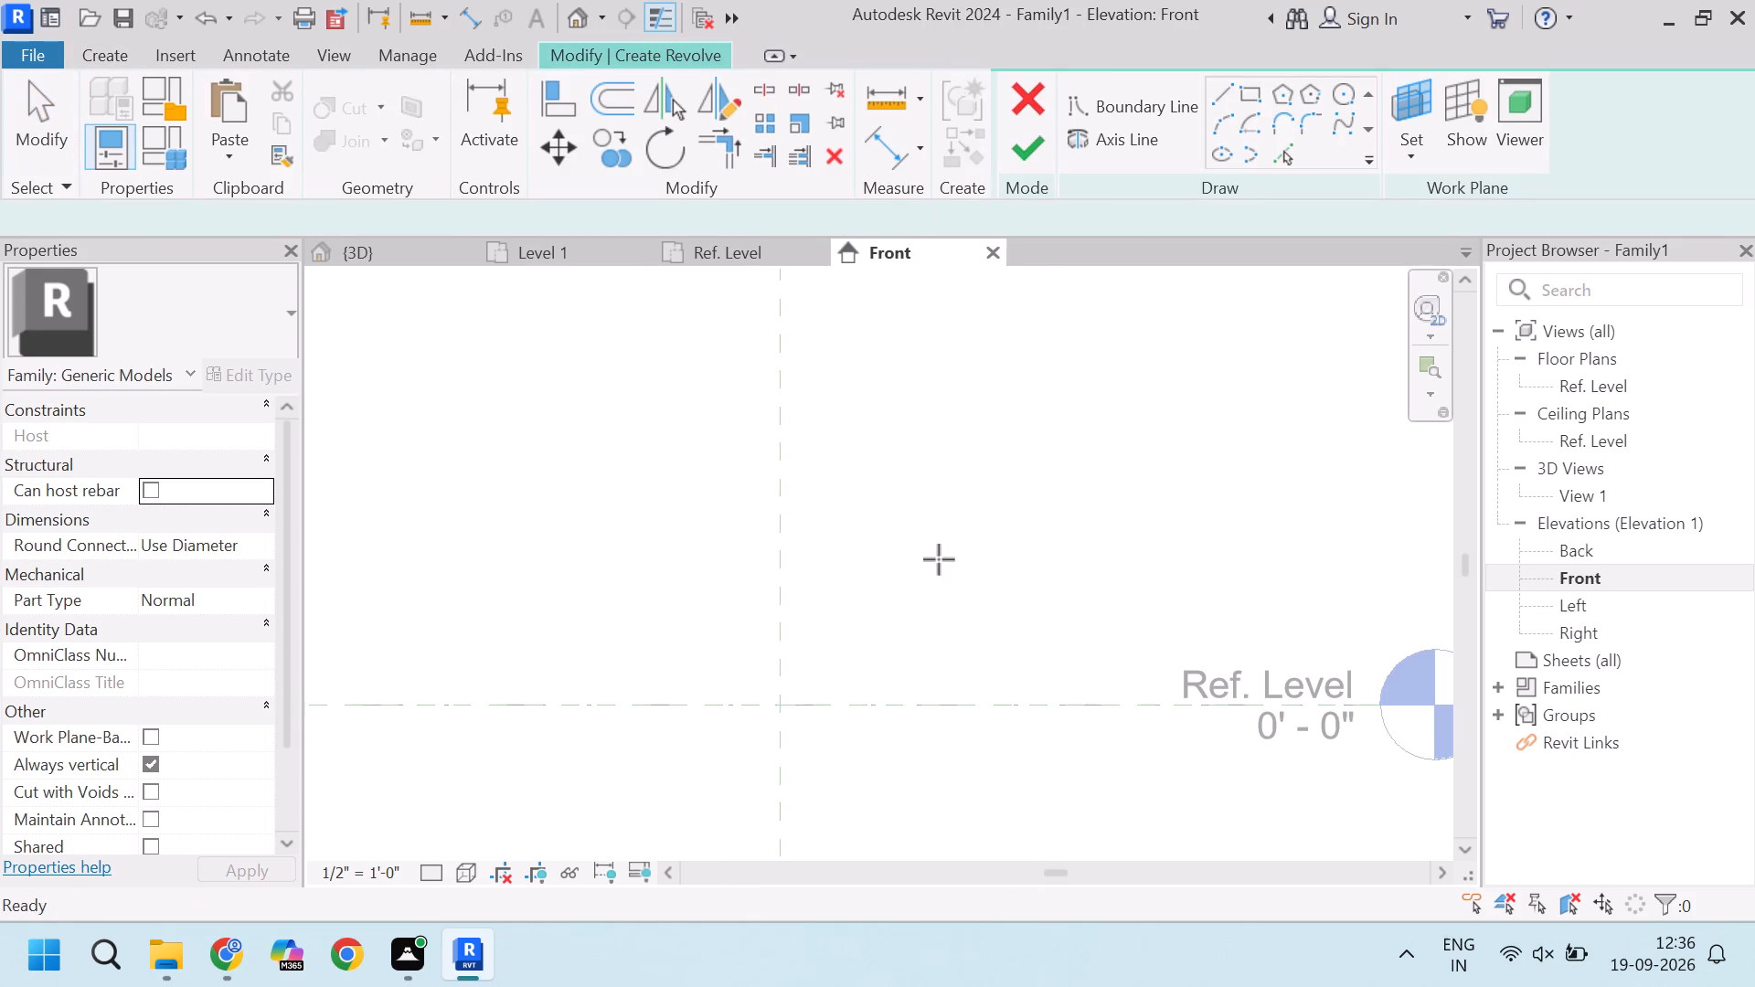
scroll(859, 630, "up", 2)
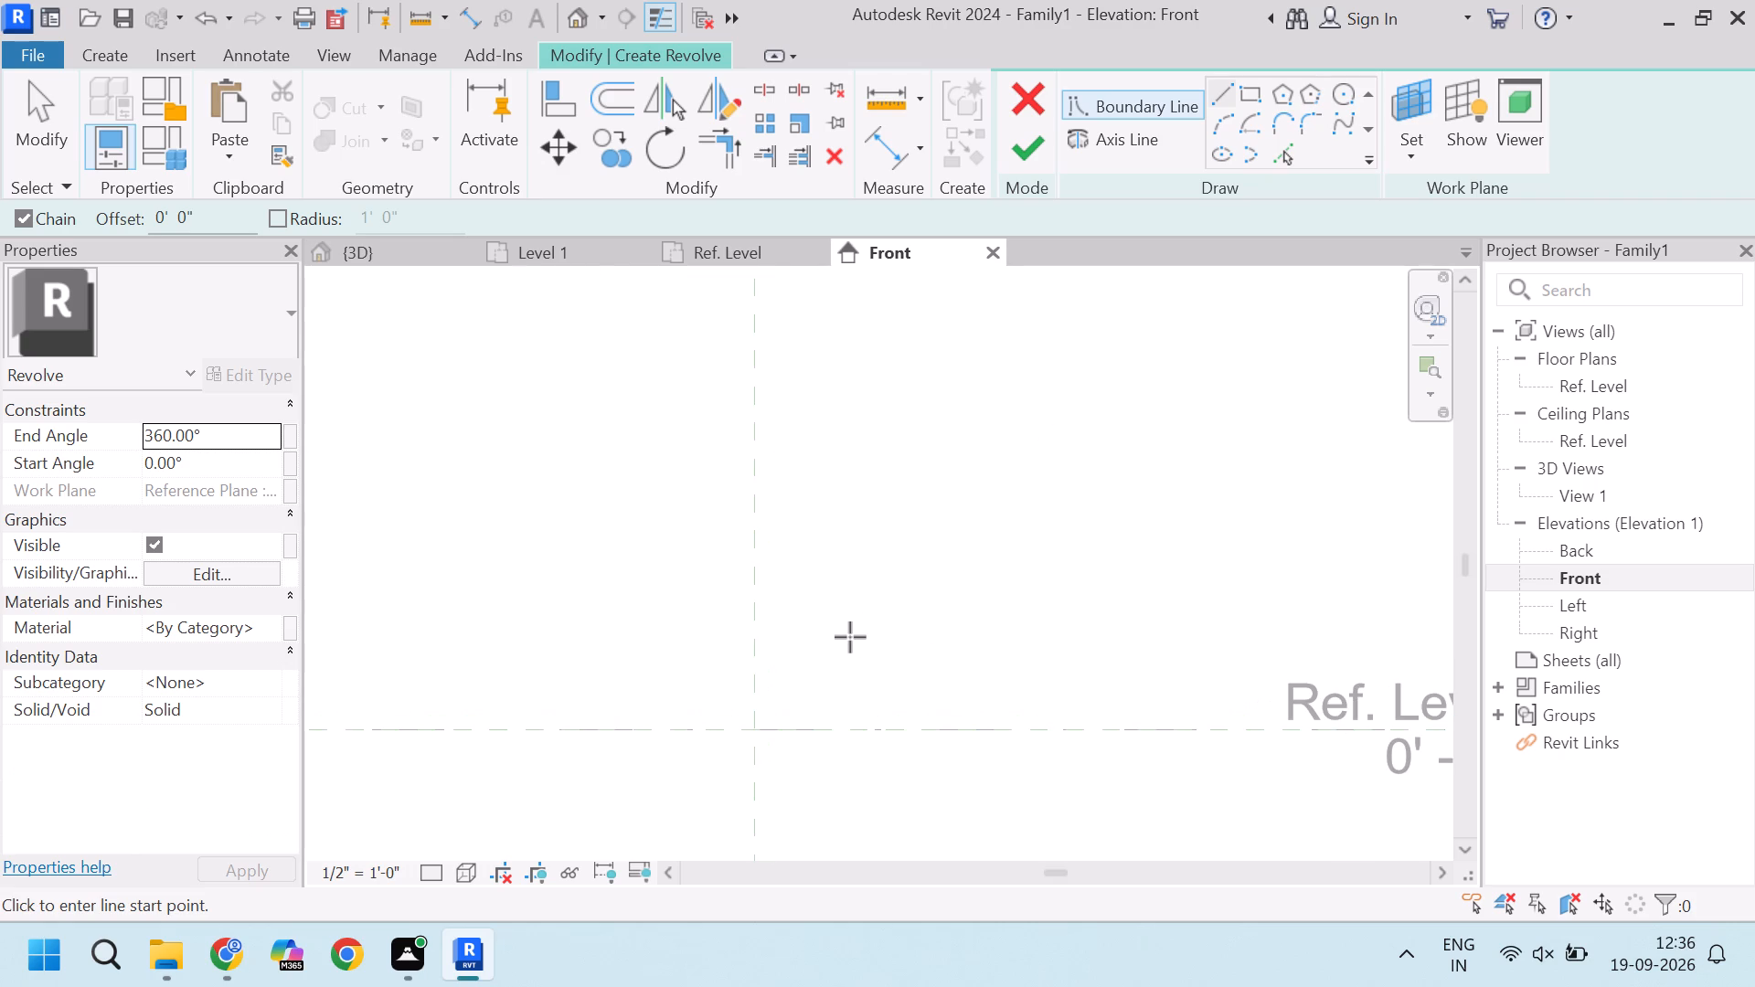
left_click(871, 631)
scroll(1028, 616, "up", 3)
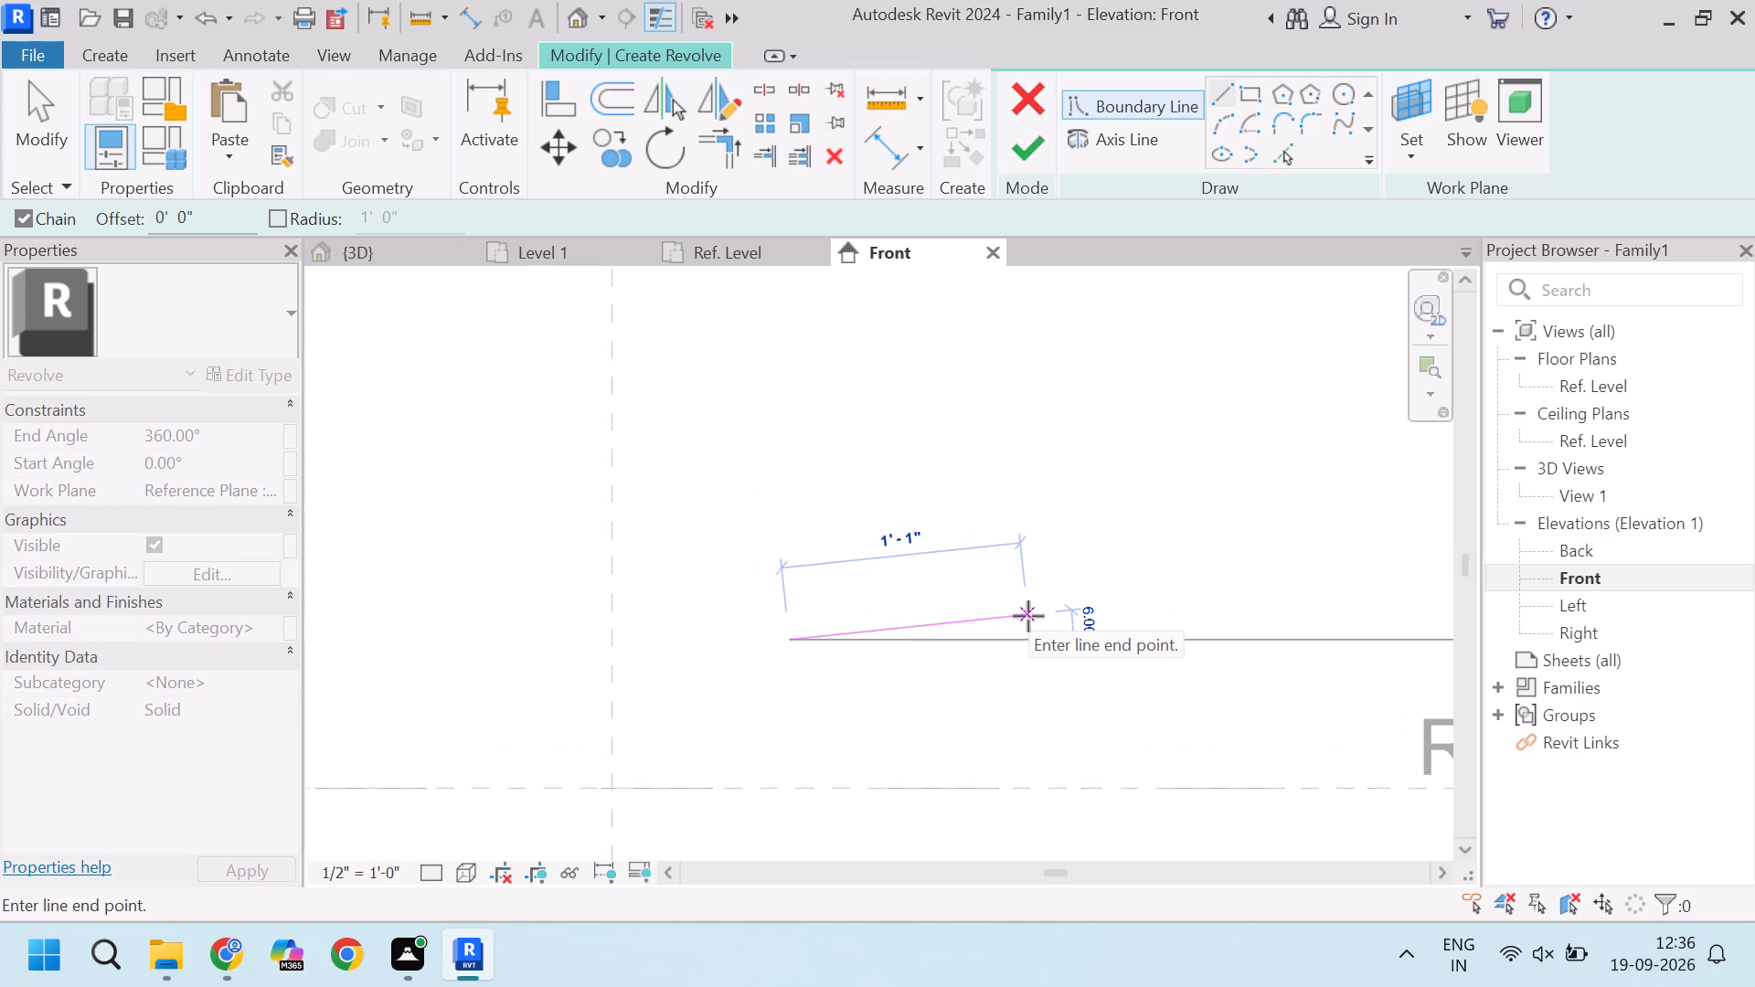
scroll(931, 610, "up", 3)
scroll(804, 653, "up", 3)
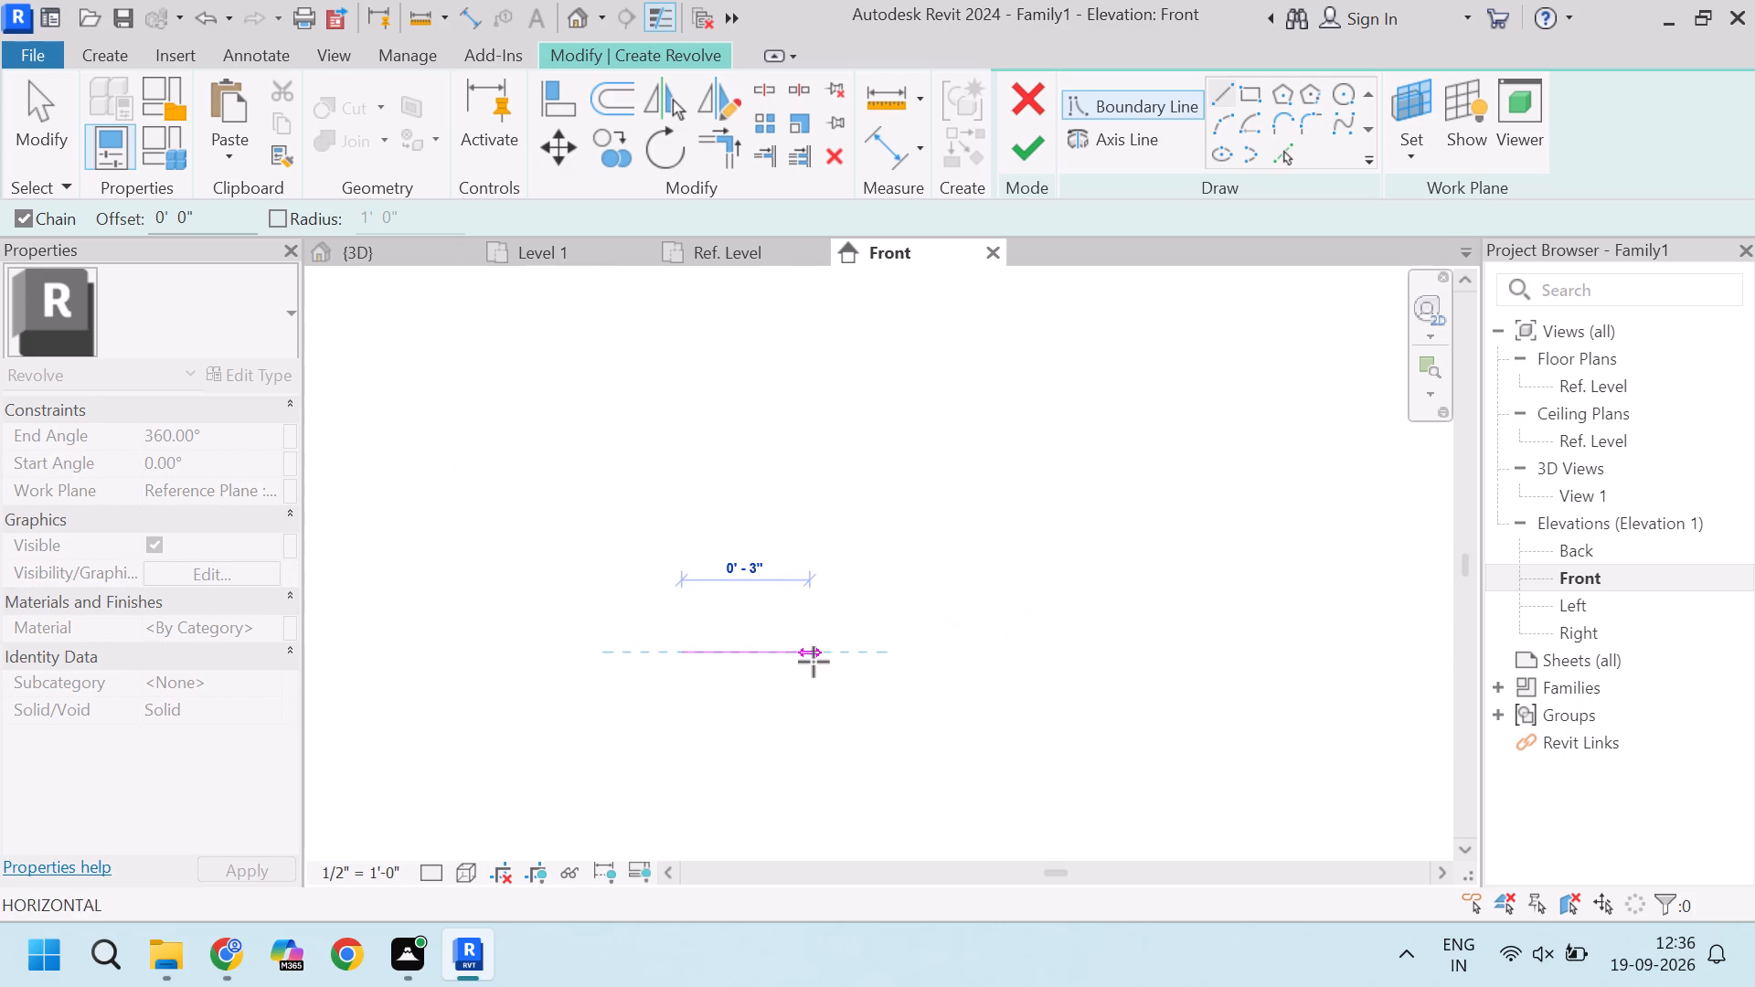
left_click(814, 661)
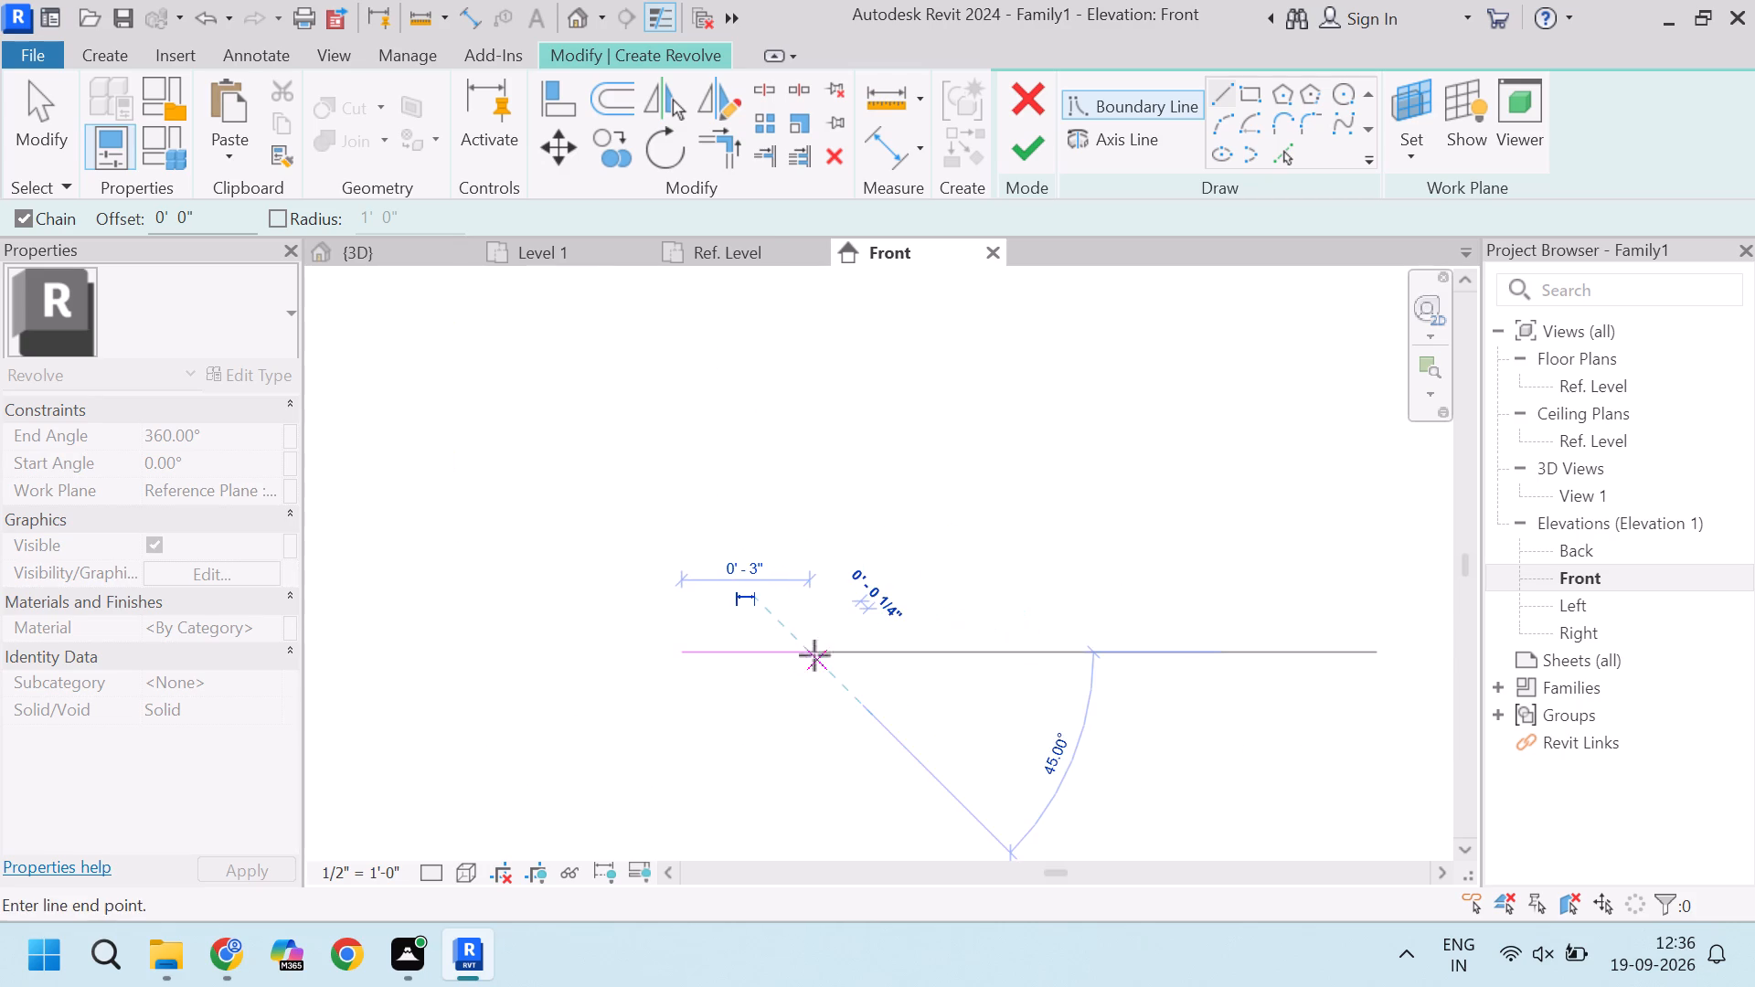
left_click(819, 544)
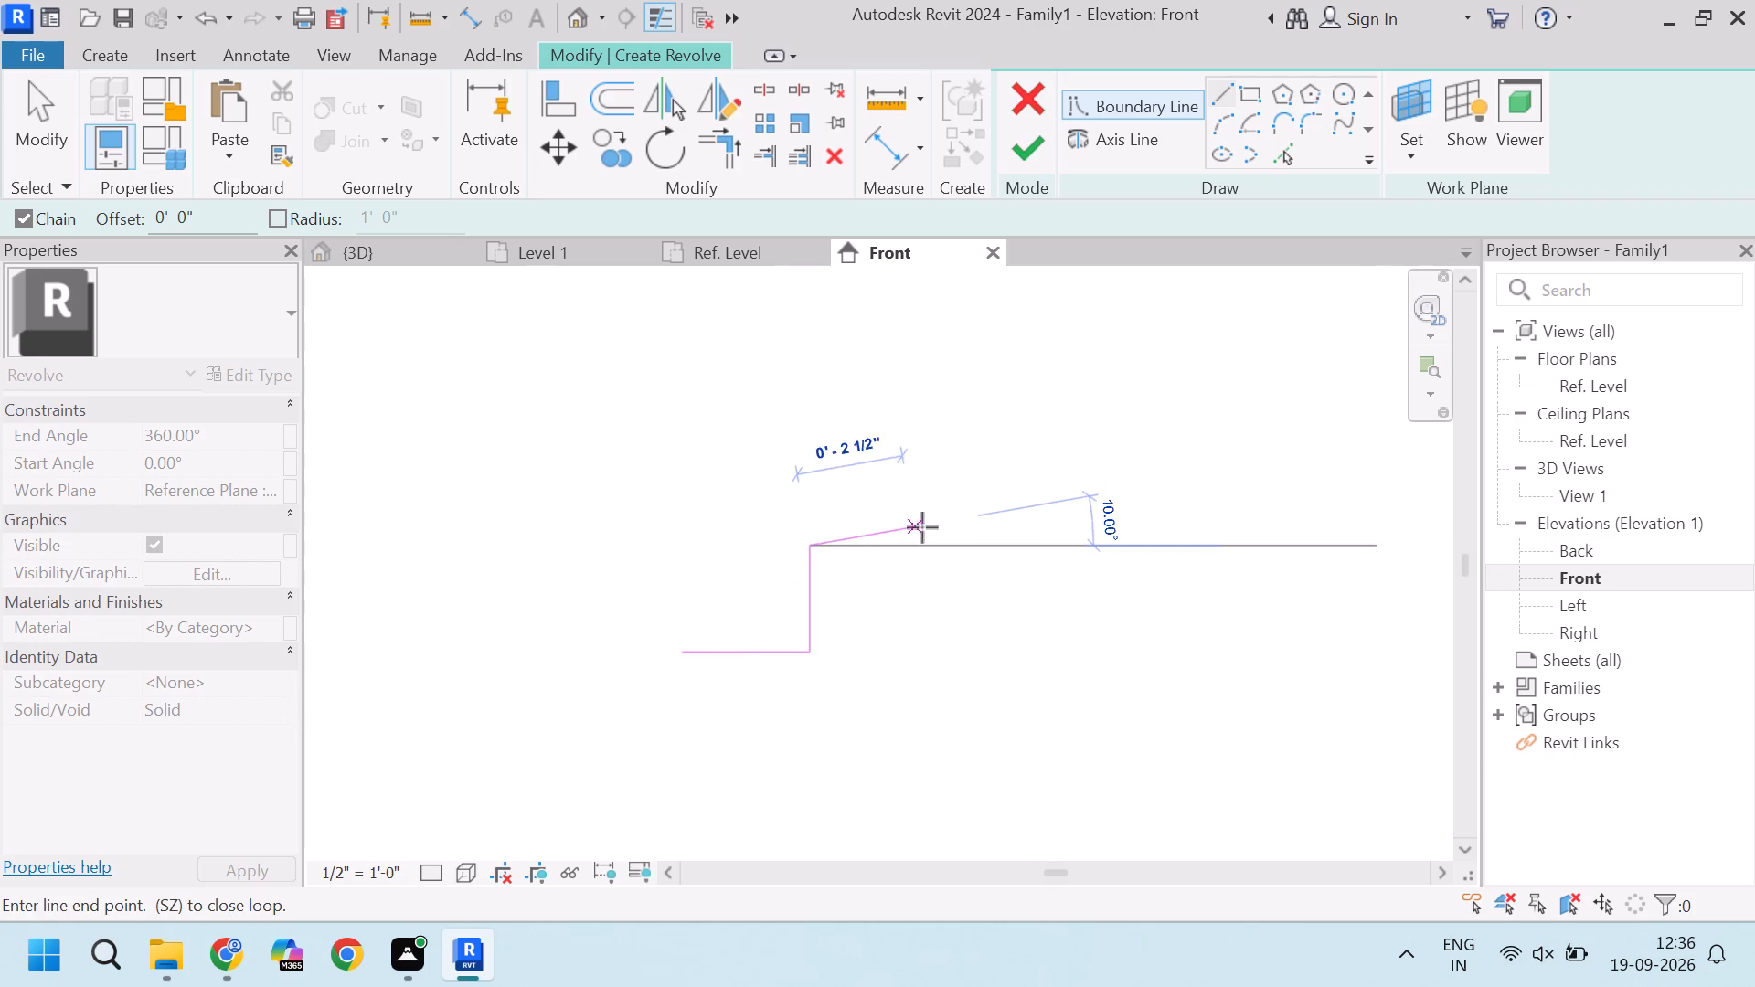
left_click(934, 536)
left_click(926, 427)
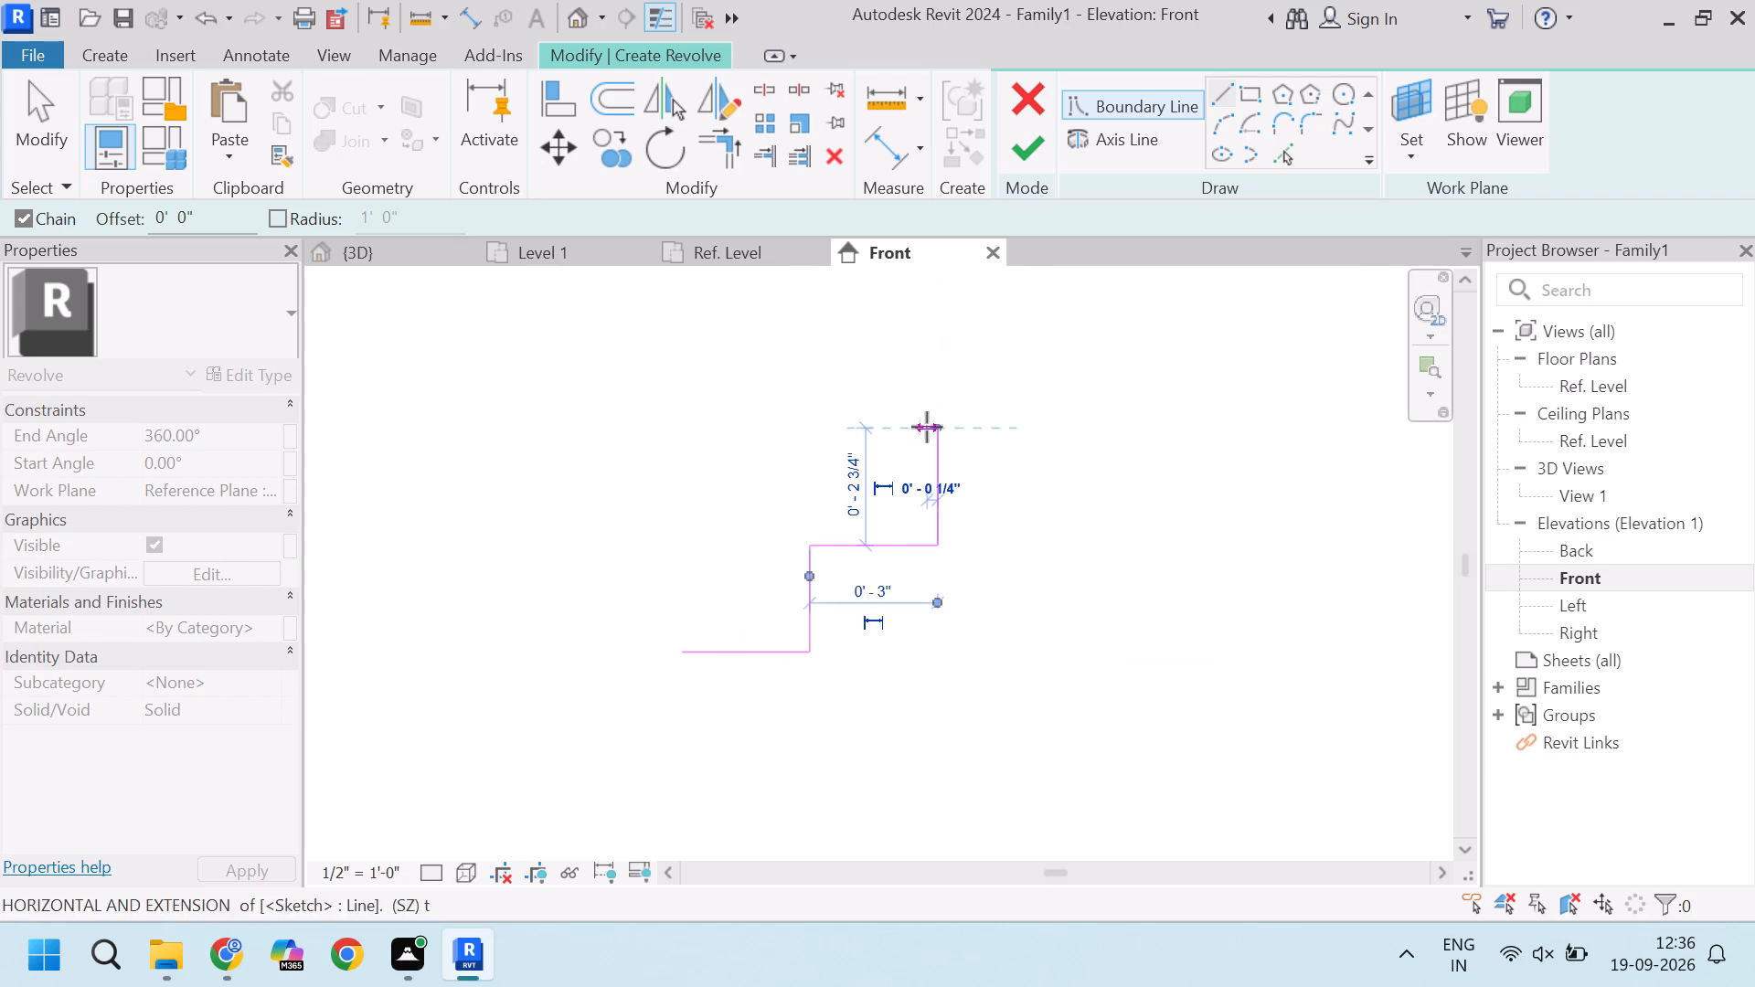
left_click(1107, 419)
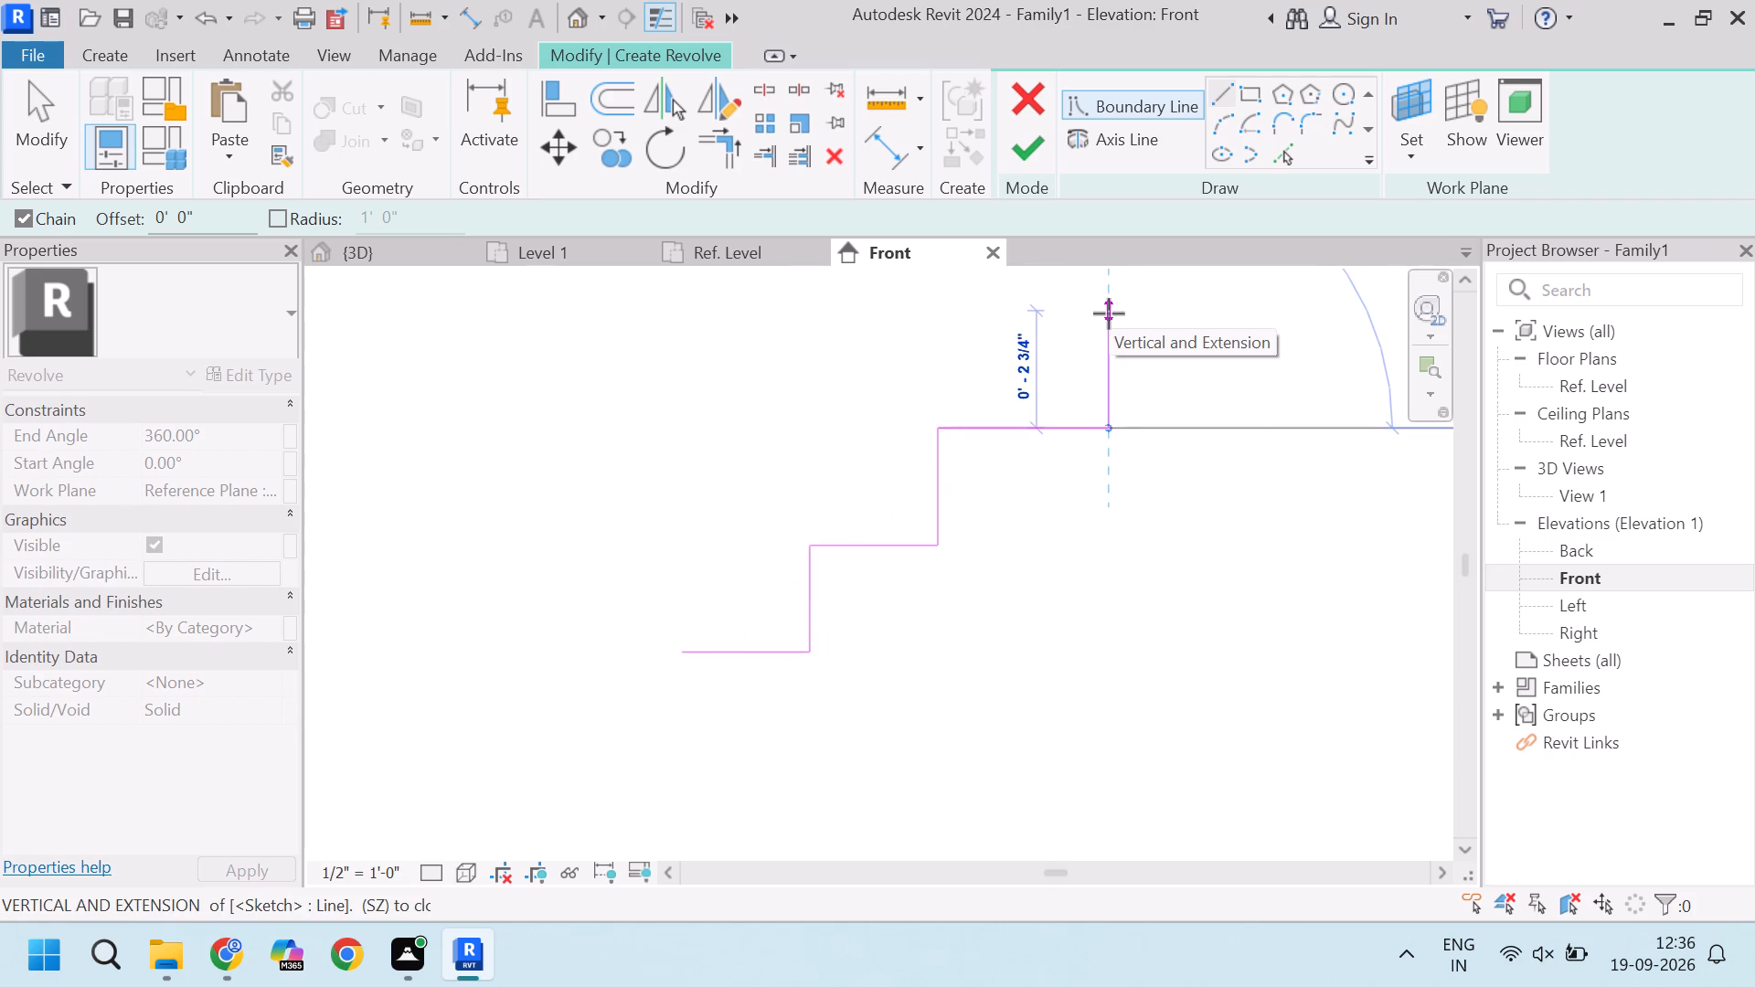
left_click(1109, 313)
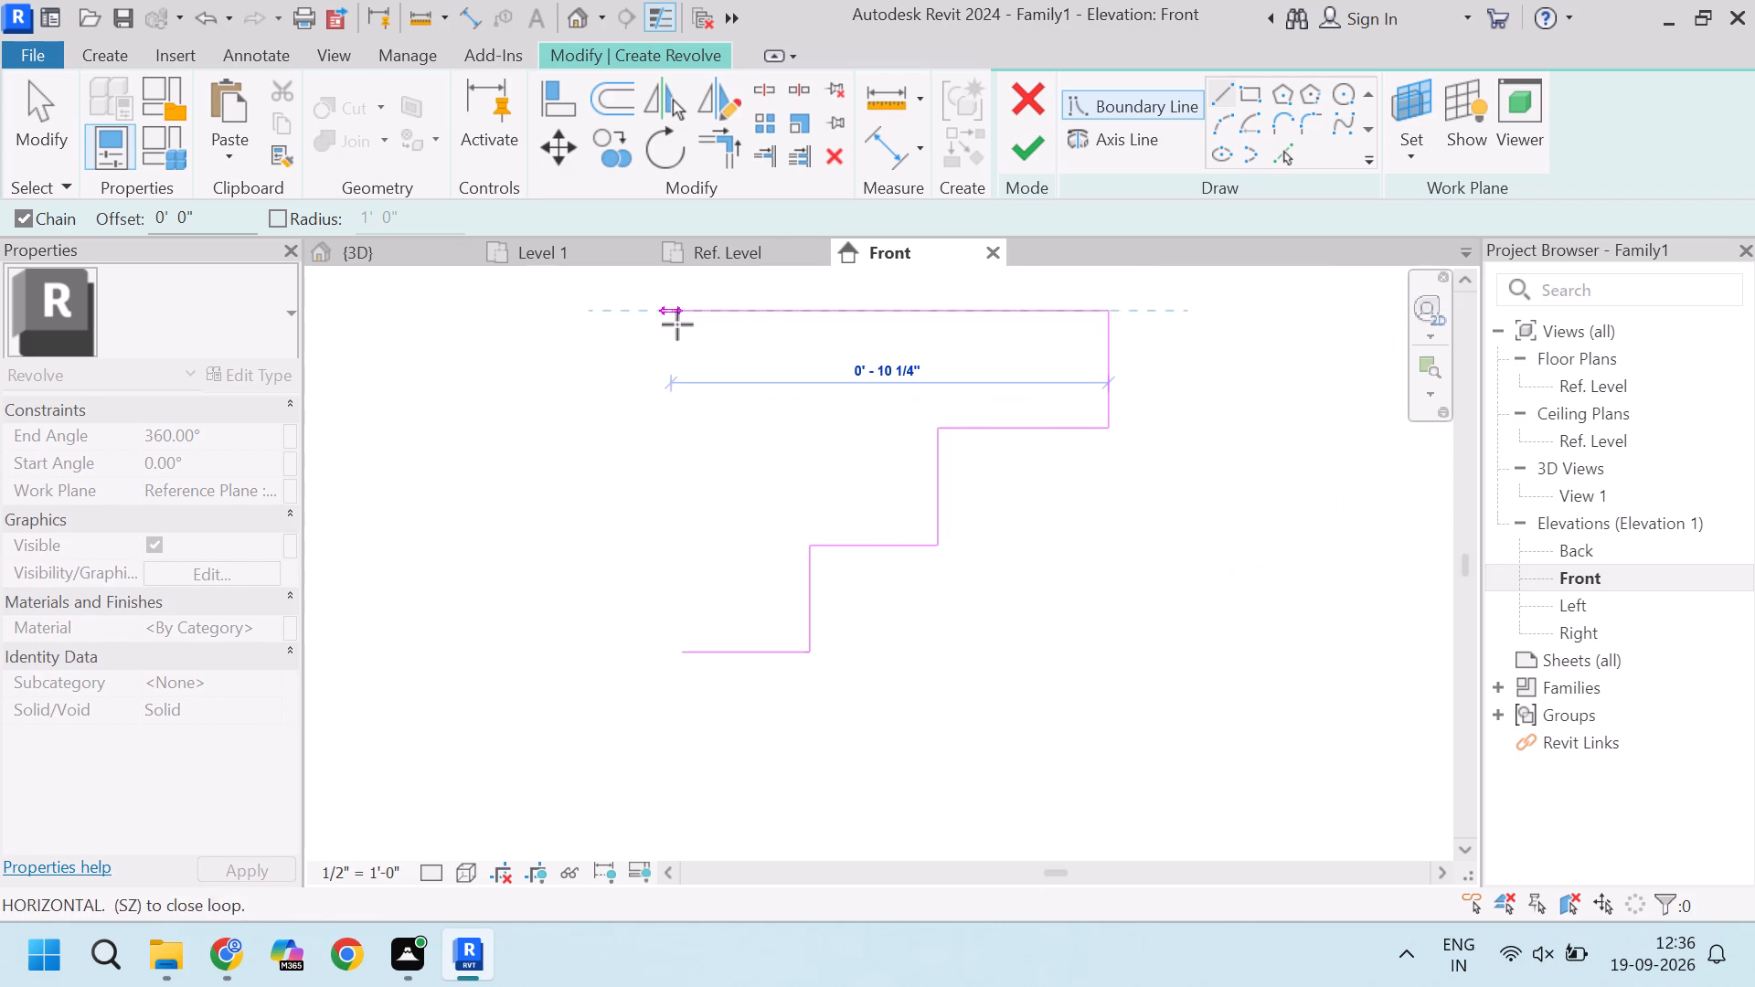
left_click(685, 325)
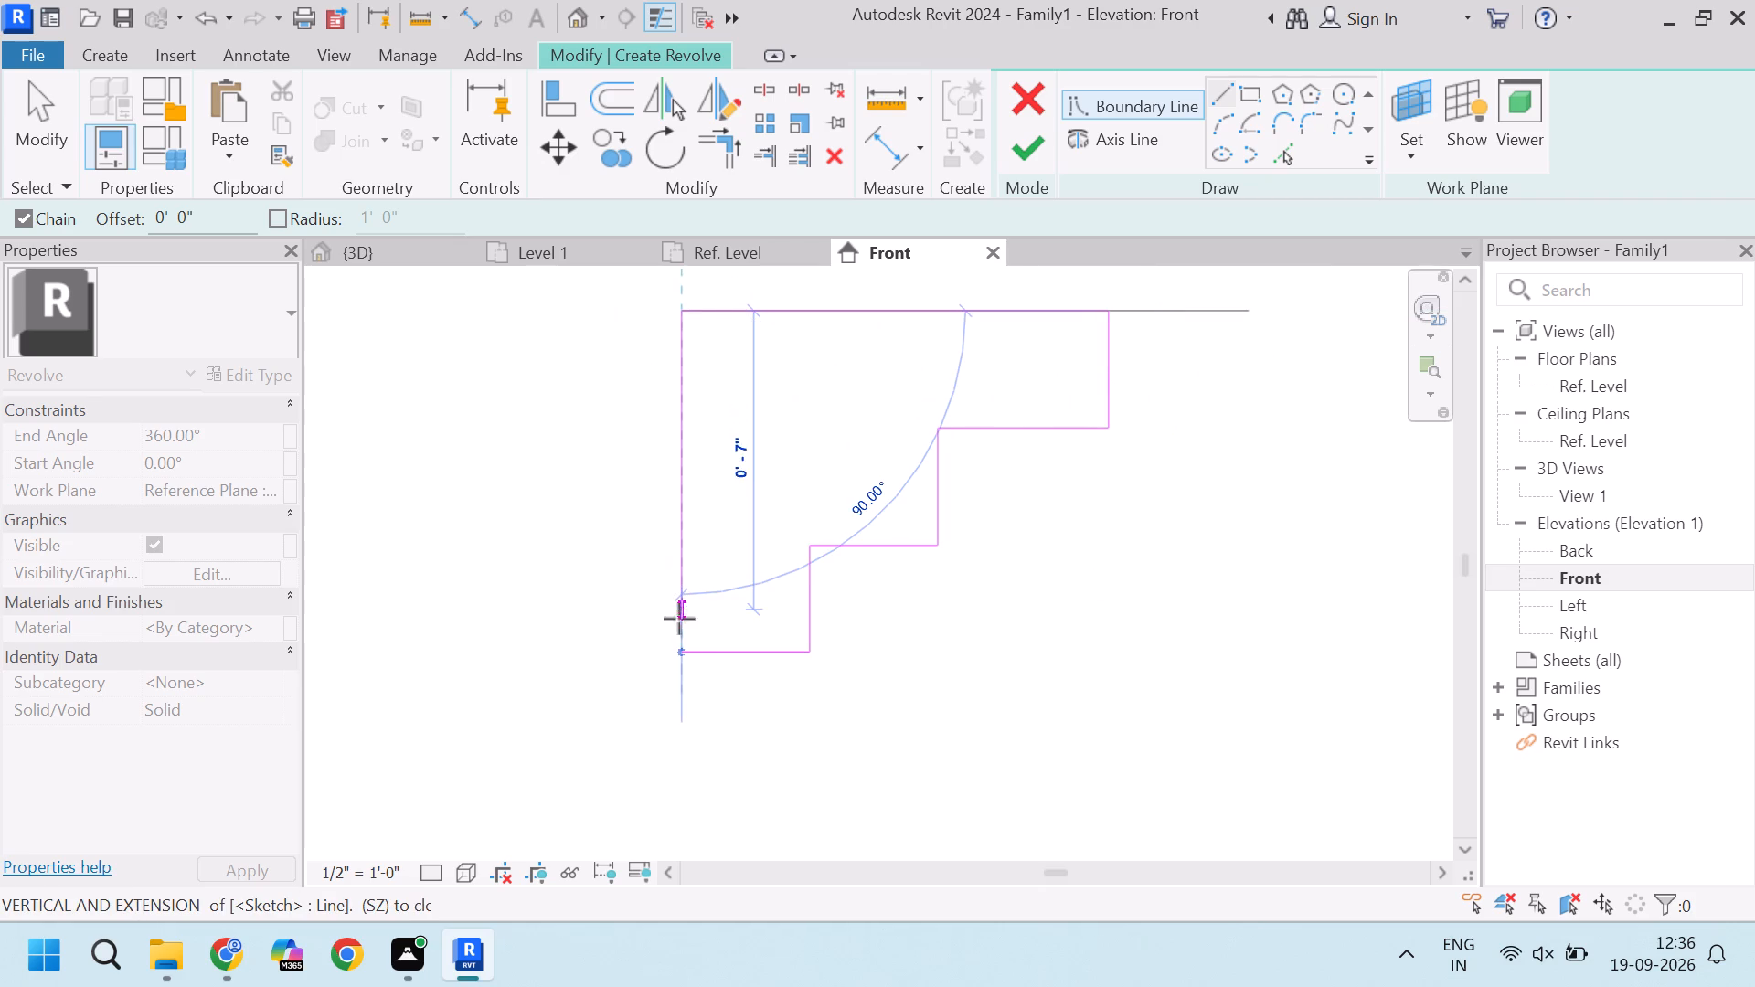
left_click(681, 648)
key("Escape")
key("Escape")
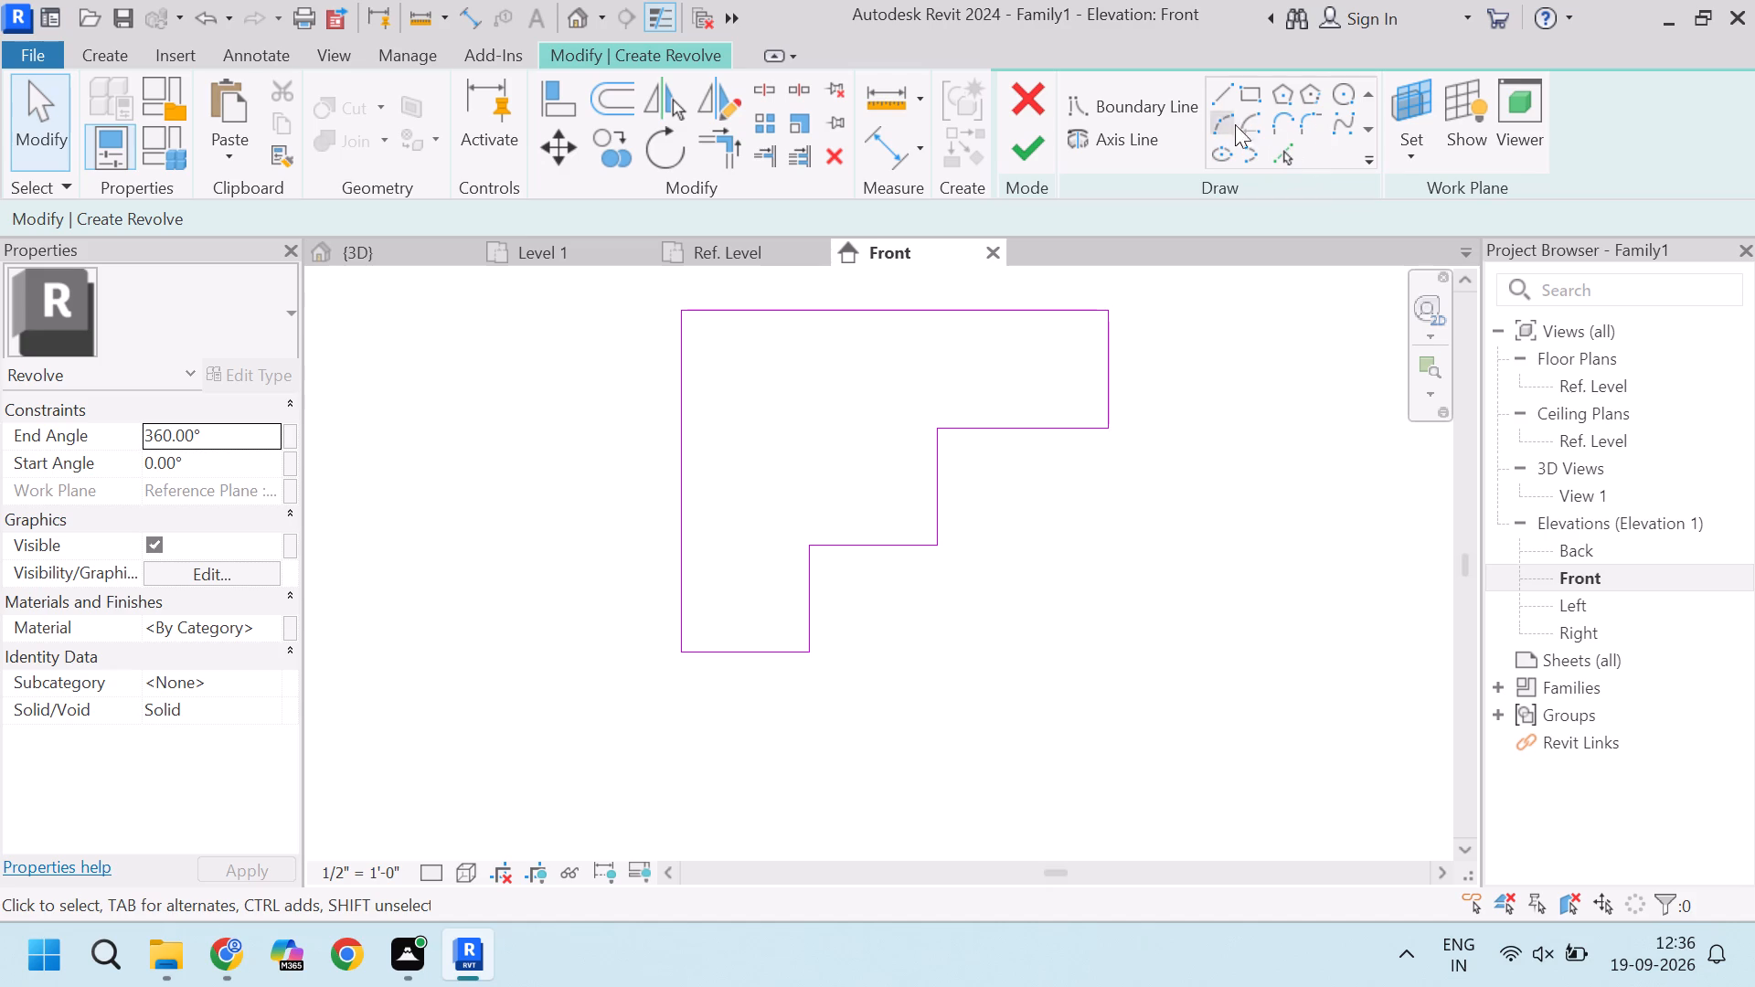
Fillet the profile's two inner step corners, the lower with about 1 1/4" radius and the upper with about 1 1/2" radius.
left_click(1321, 123)
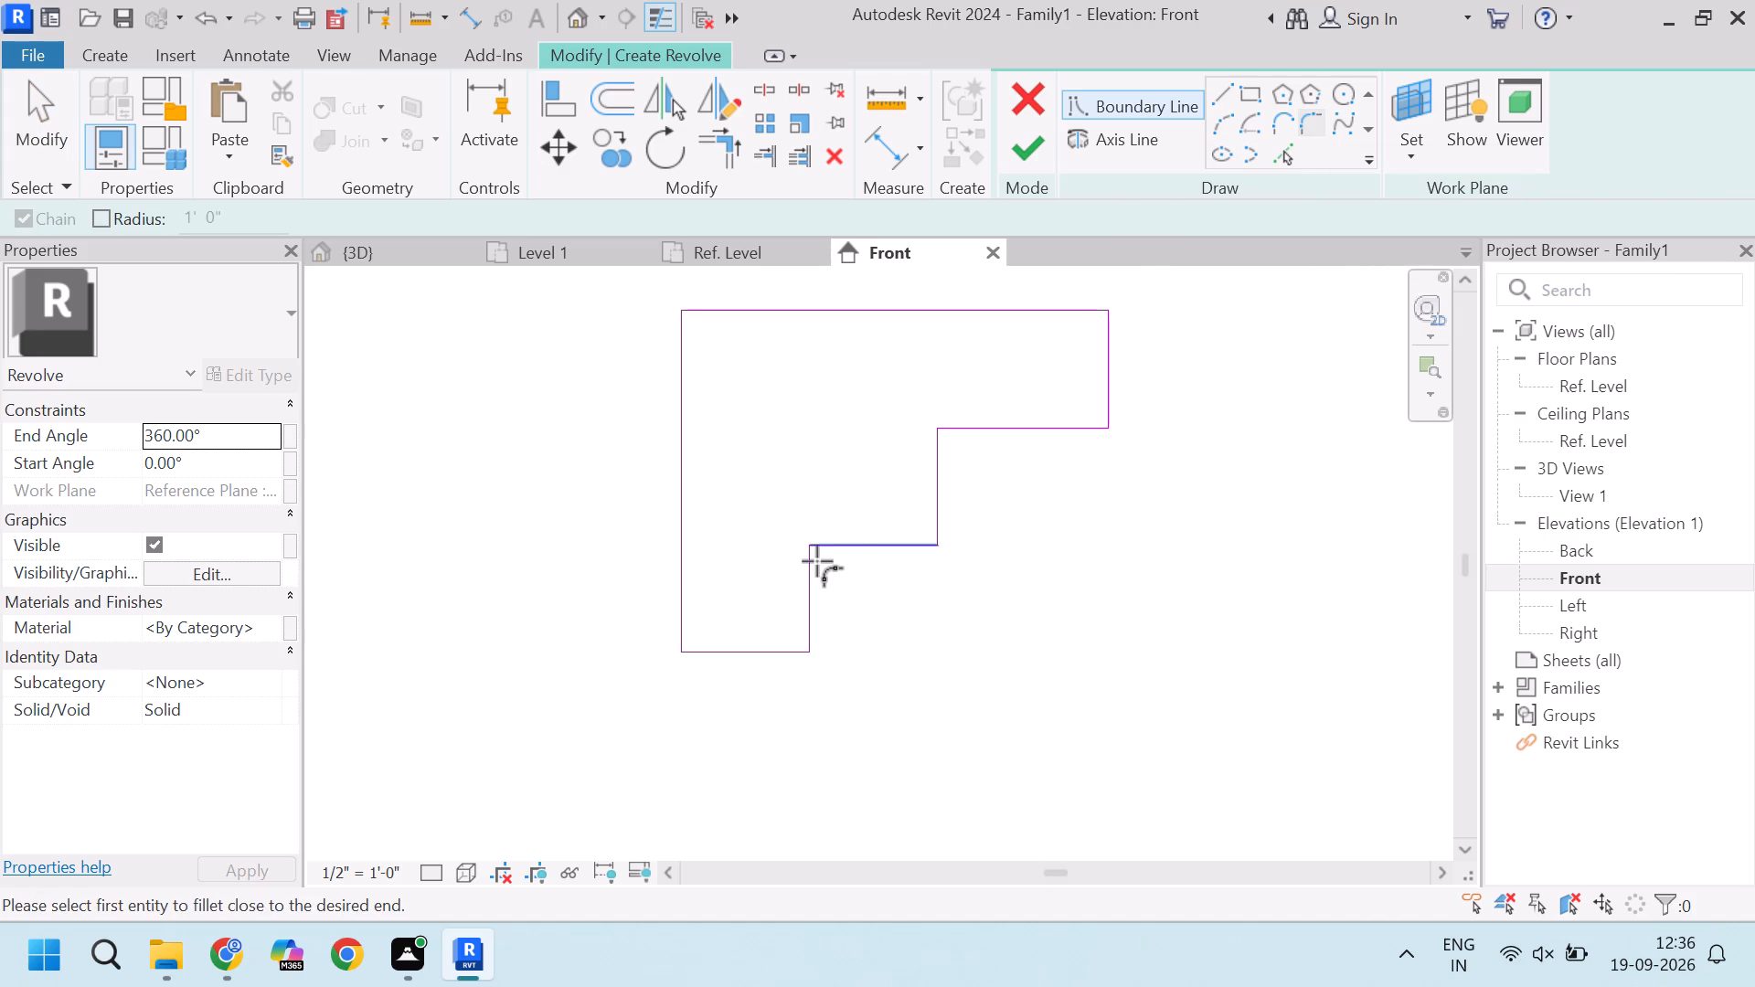
left_click(815, 572)
left_click(853, 549)
scroll(846, 549, "up", 2)
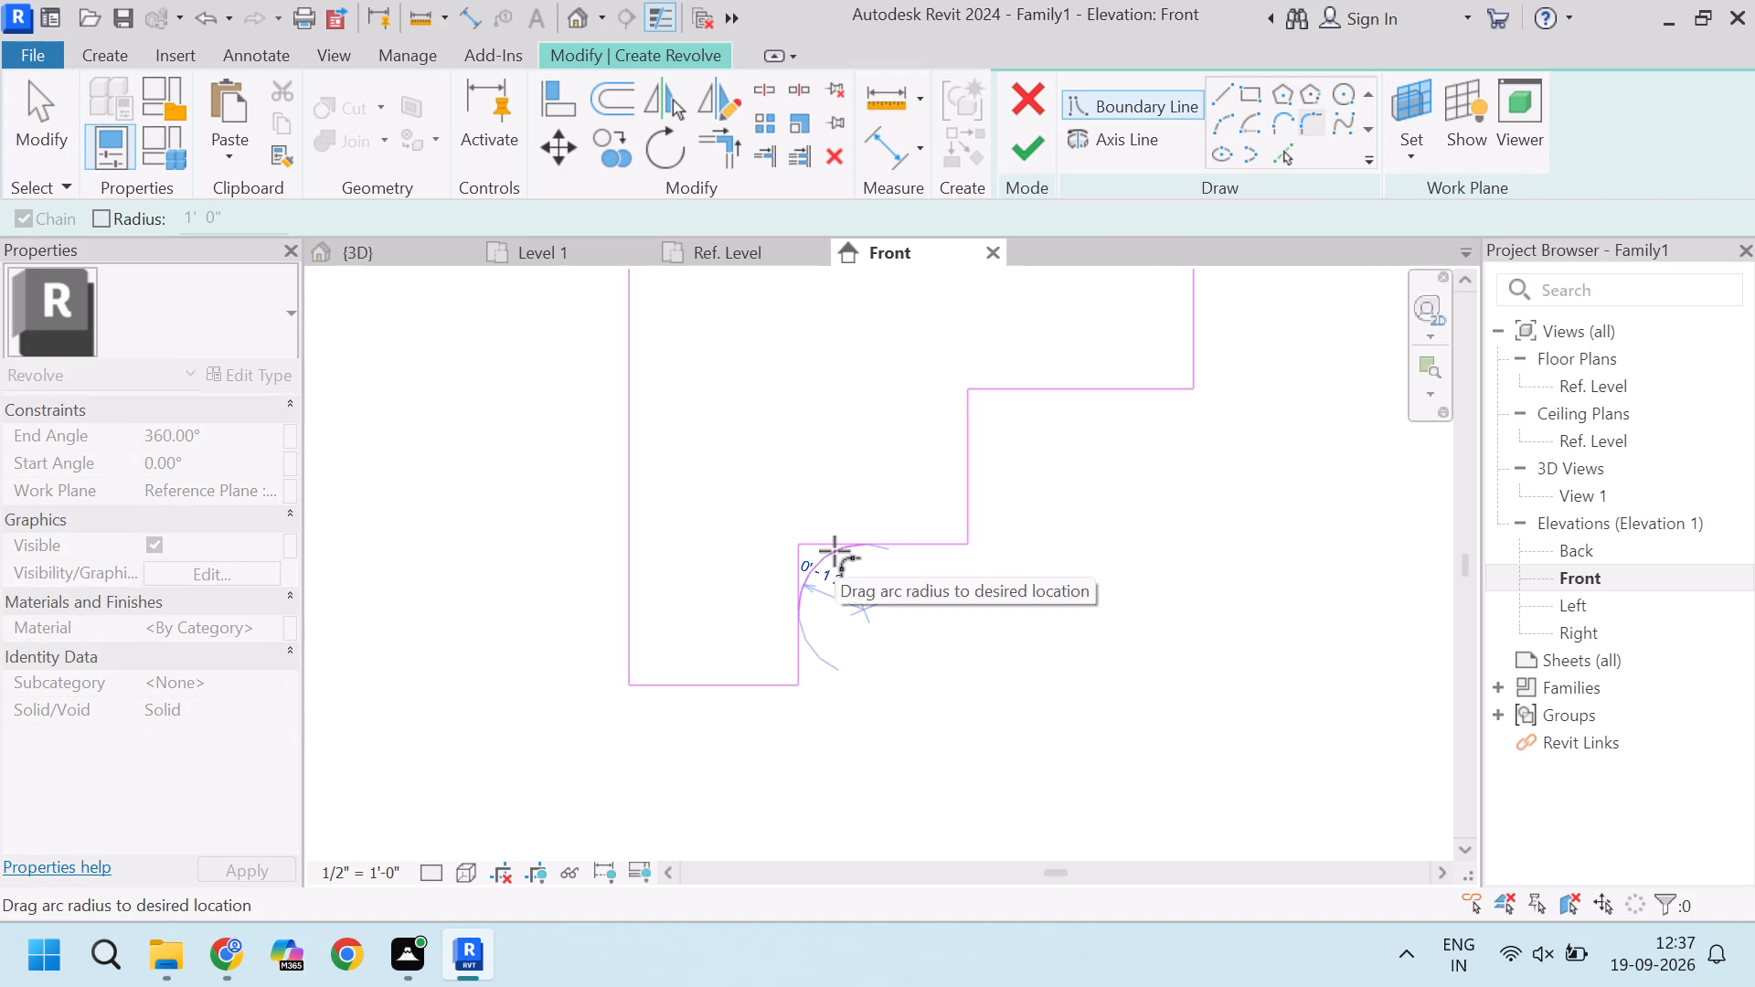
left_click(825, 557)
left_click(973, 464)
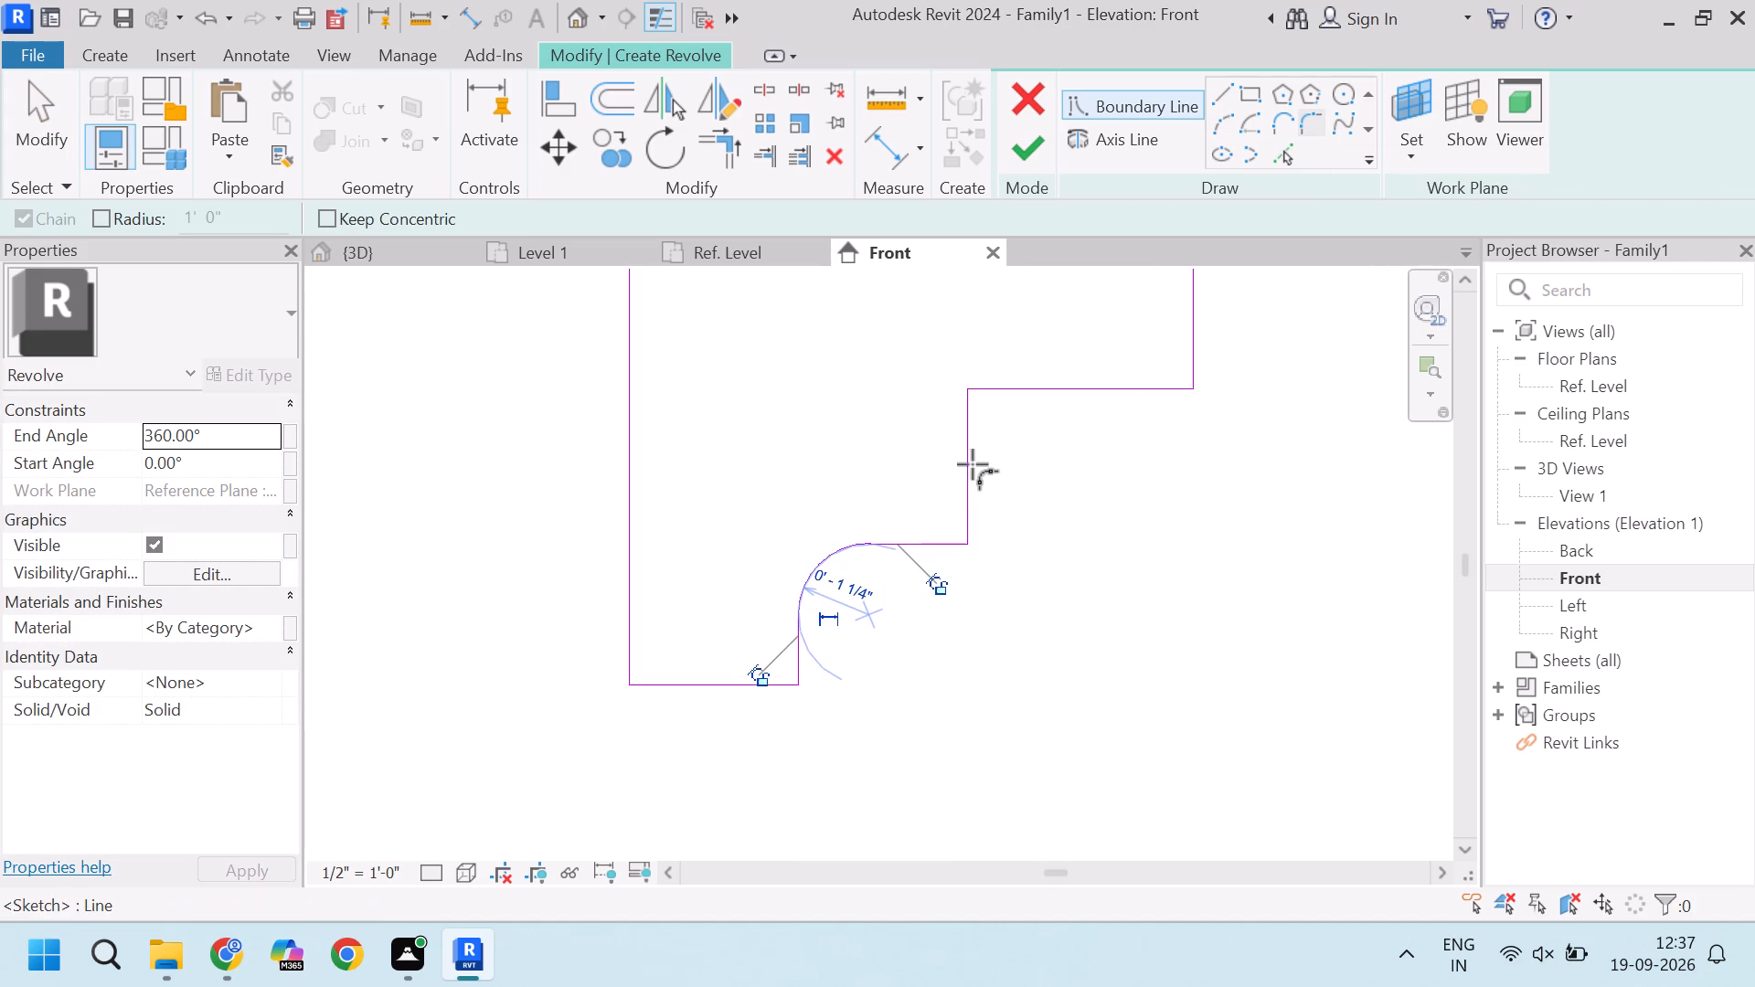
left_click(1016, 394)
left_click(998, 407)
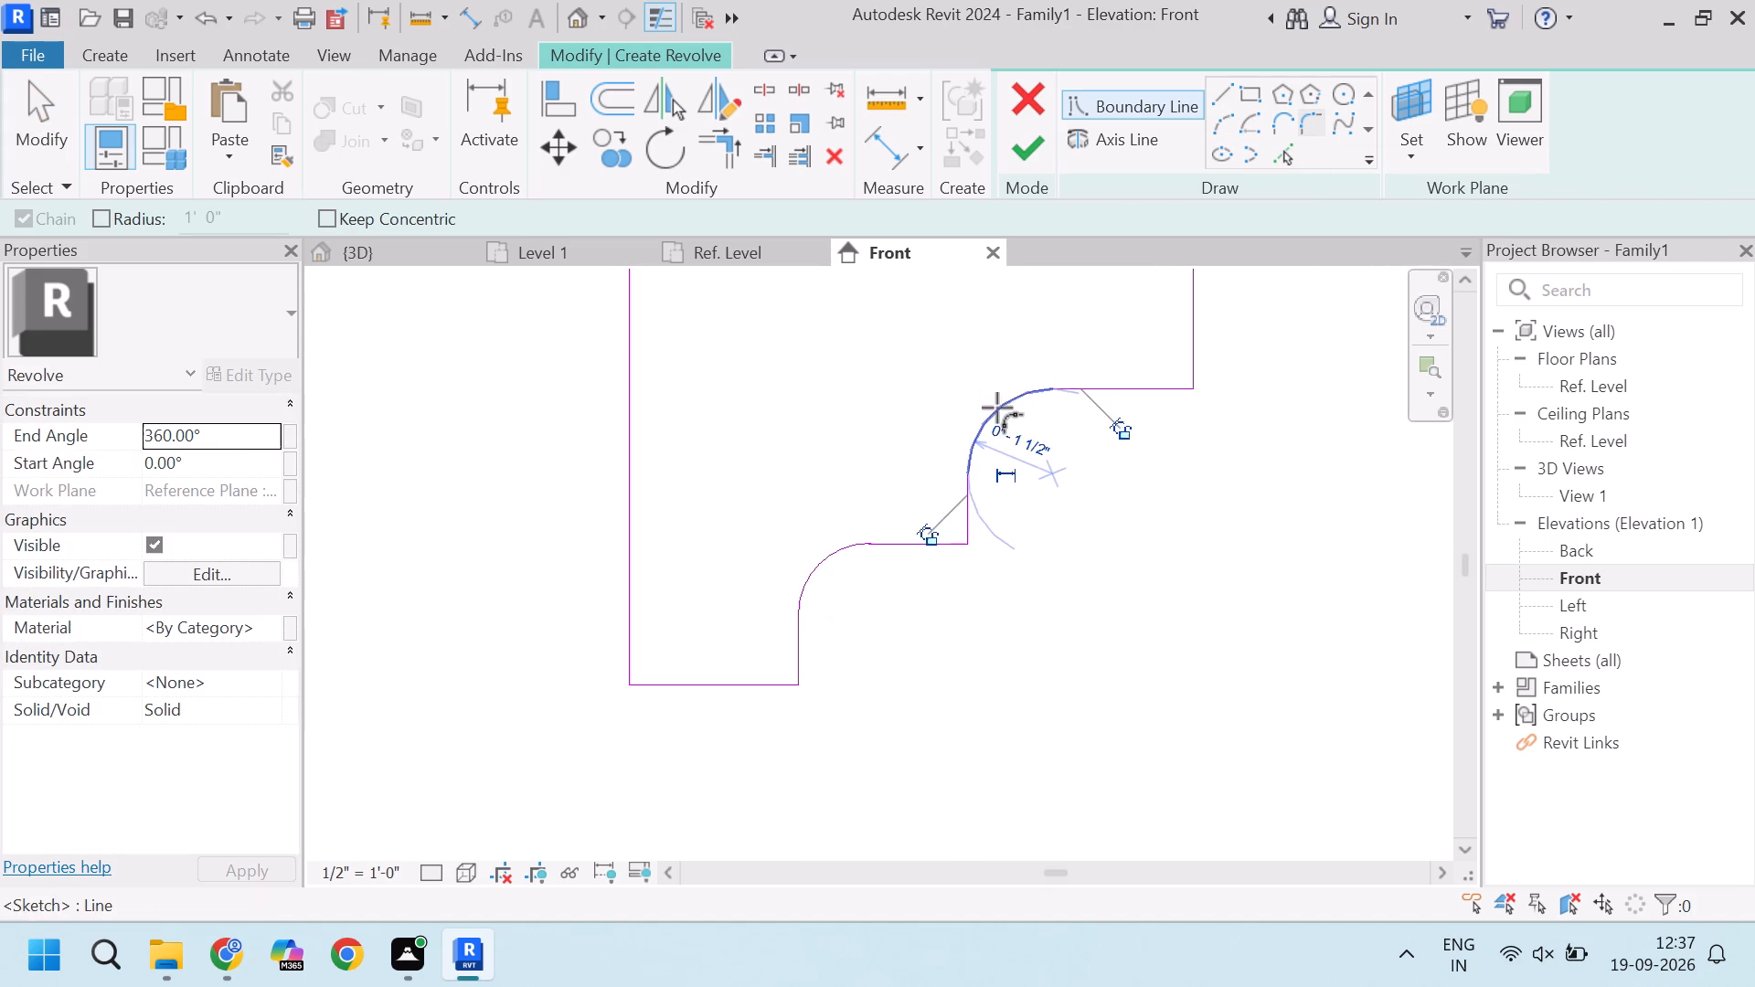
key("Escape")
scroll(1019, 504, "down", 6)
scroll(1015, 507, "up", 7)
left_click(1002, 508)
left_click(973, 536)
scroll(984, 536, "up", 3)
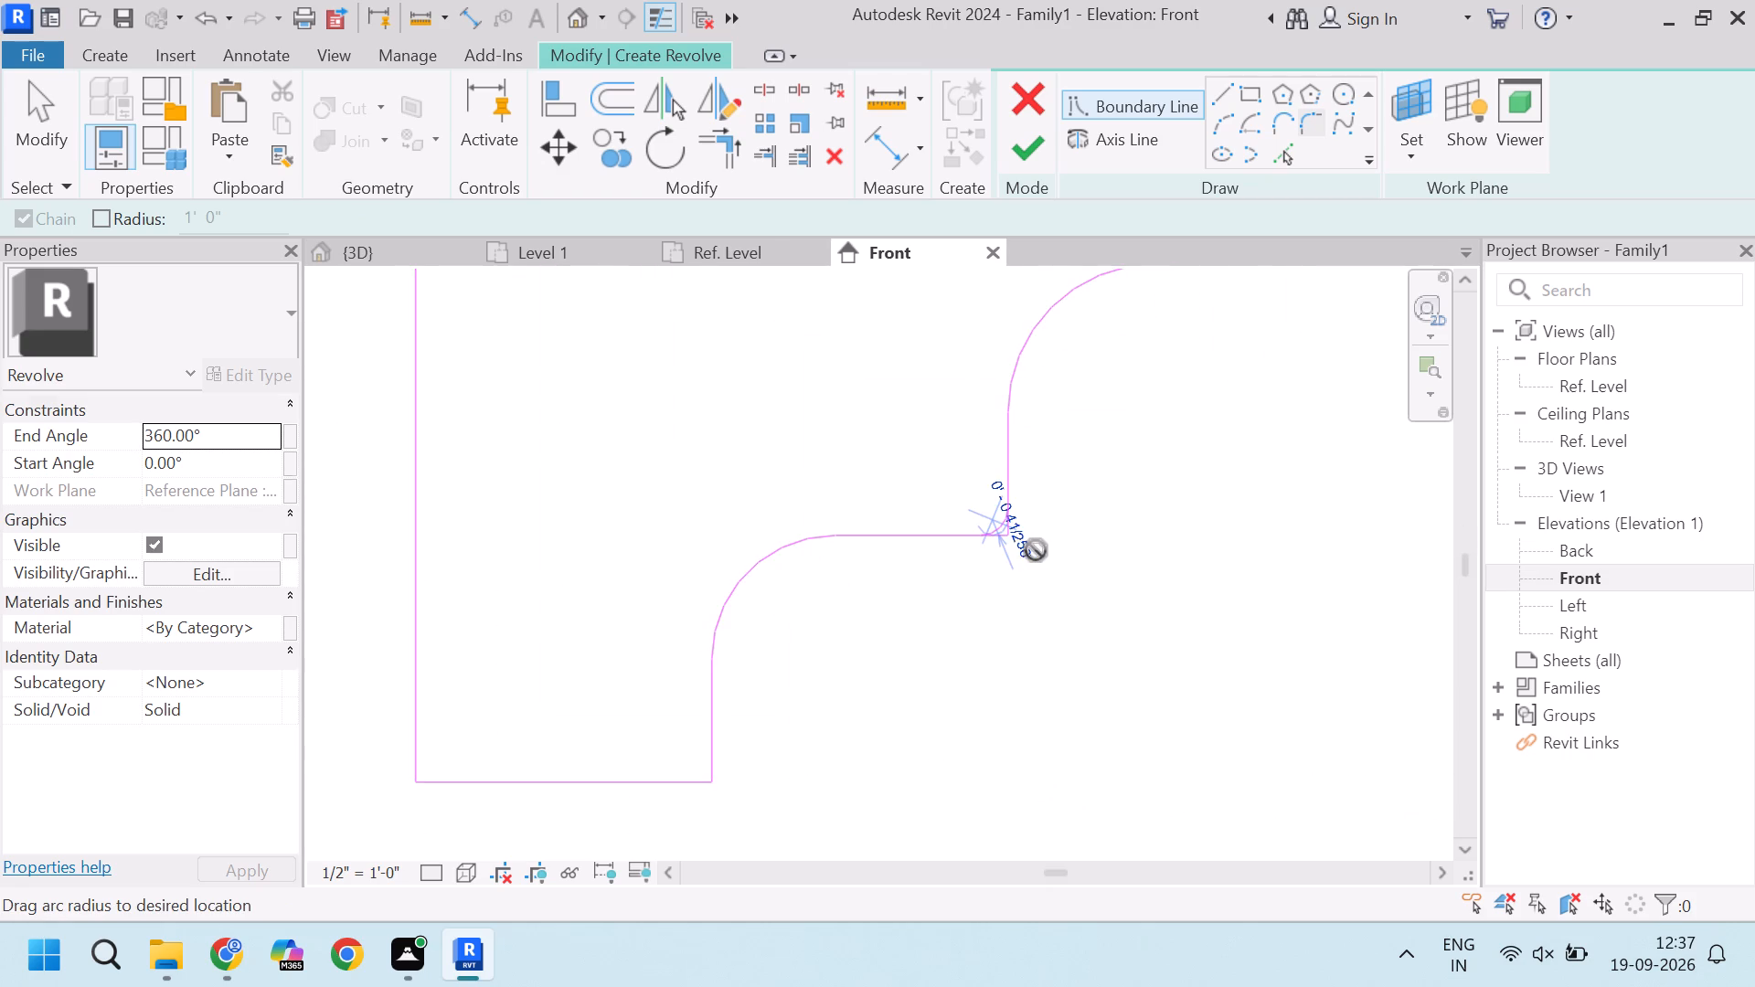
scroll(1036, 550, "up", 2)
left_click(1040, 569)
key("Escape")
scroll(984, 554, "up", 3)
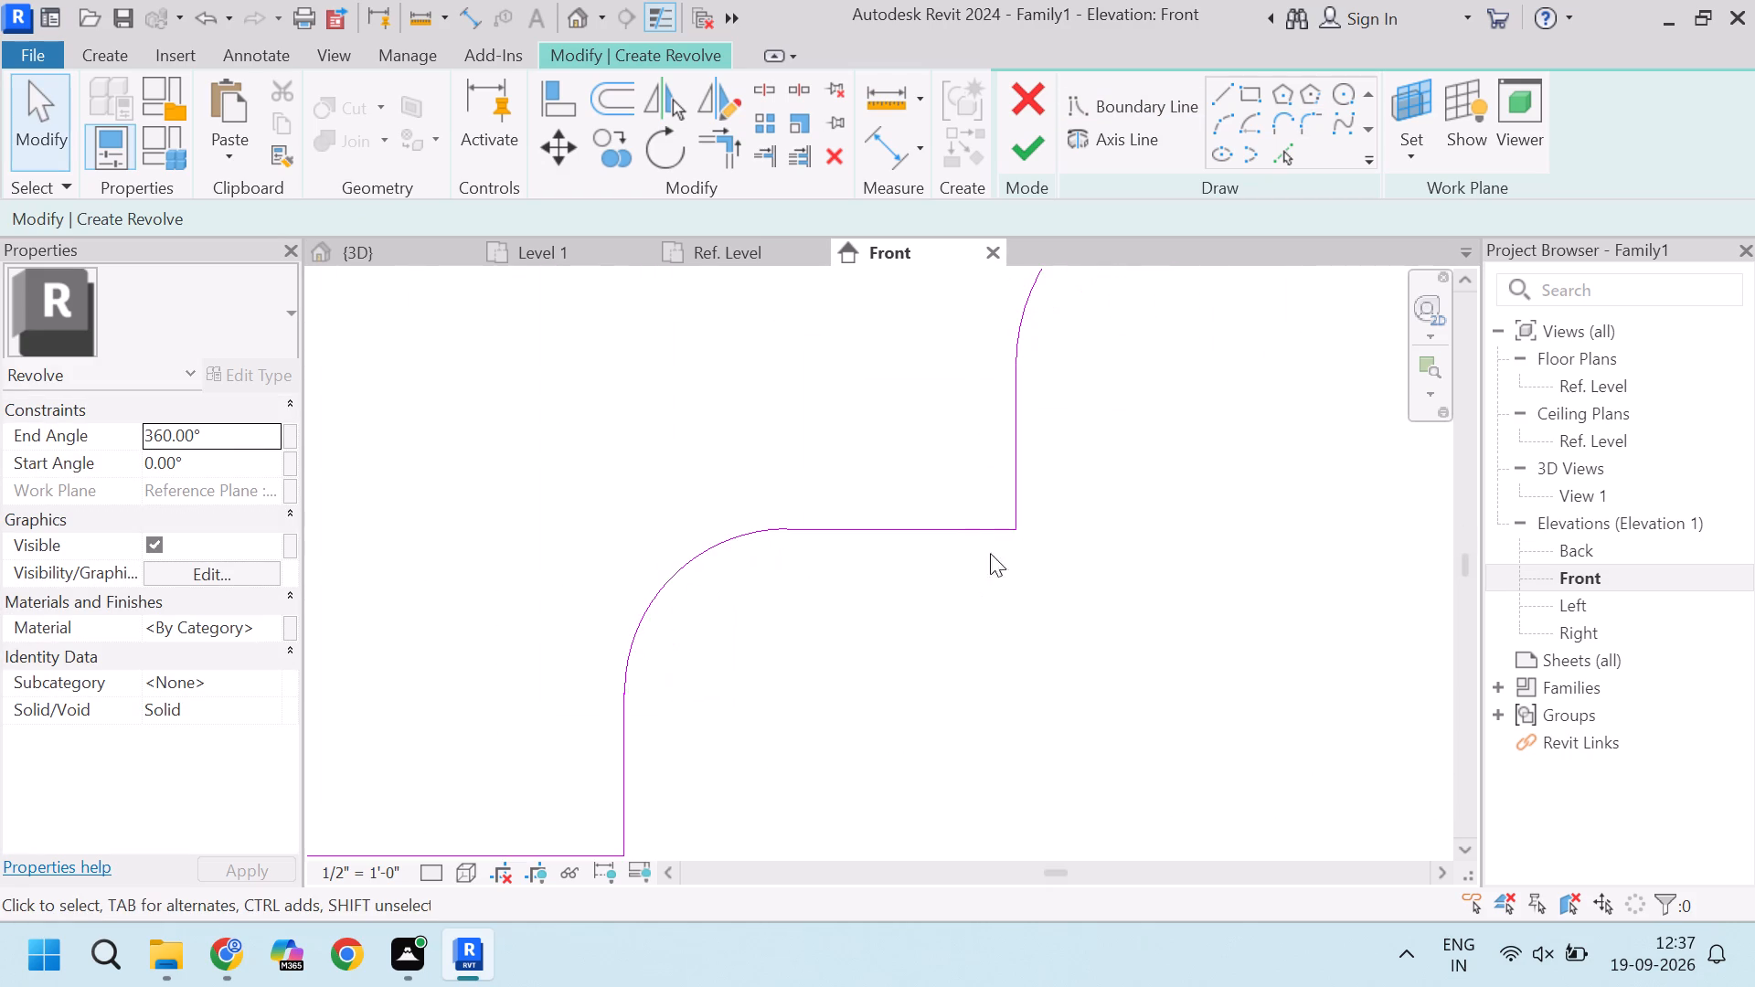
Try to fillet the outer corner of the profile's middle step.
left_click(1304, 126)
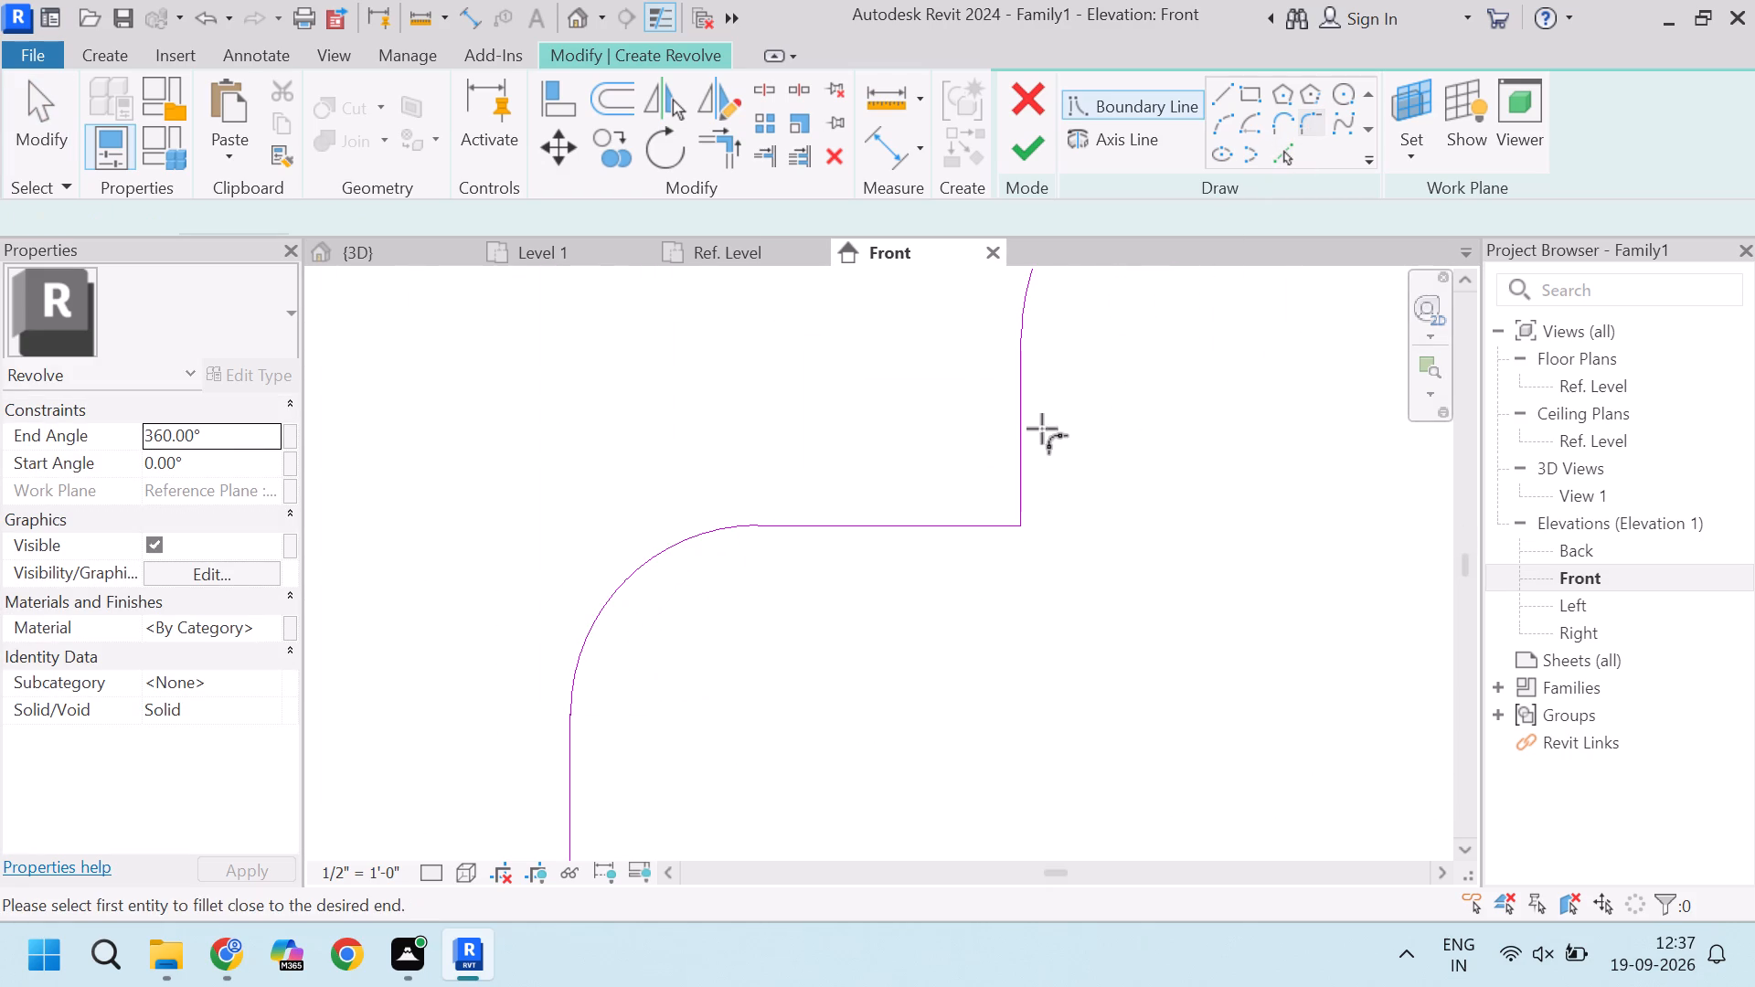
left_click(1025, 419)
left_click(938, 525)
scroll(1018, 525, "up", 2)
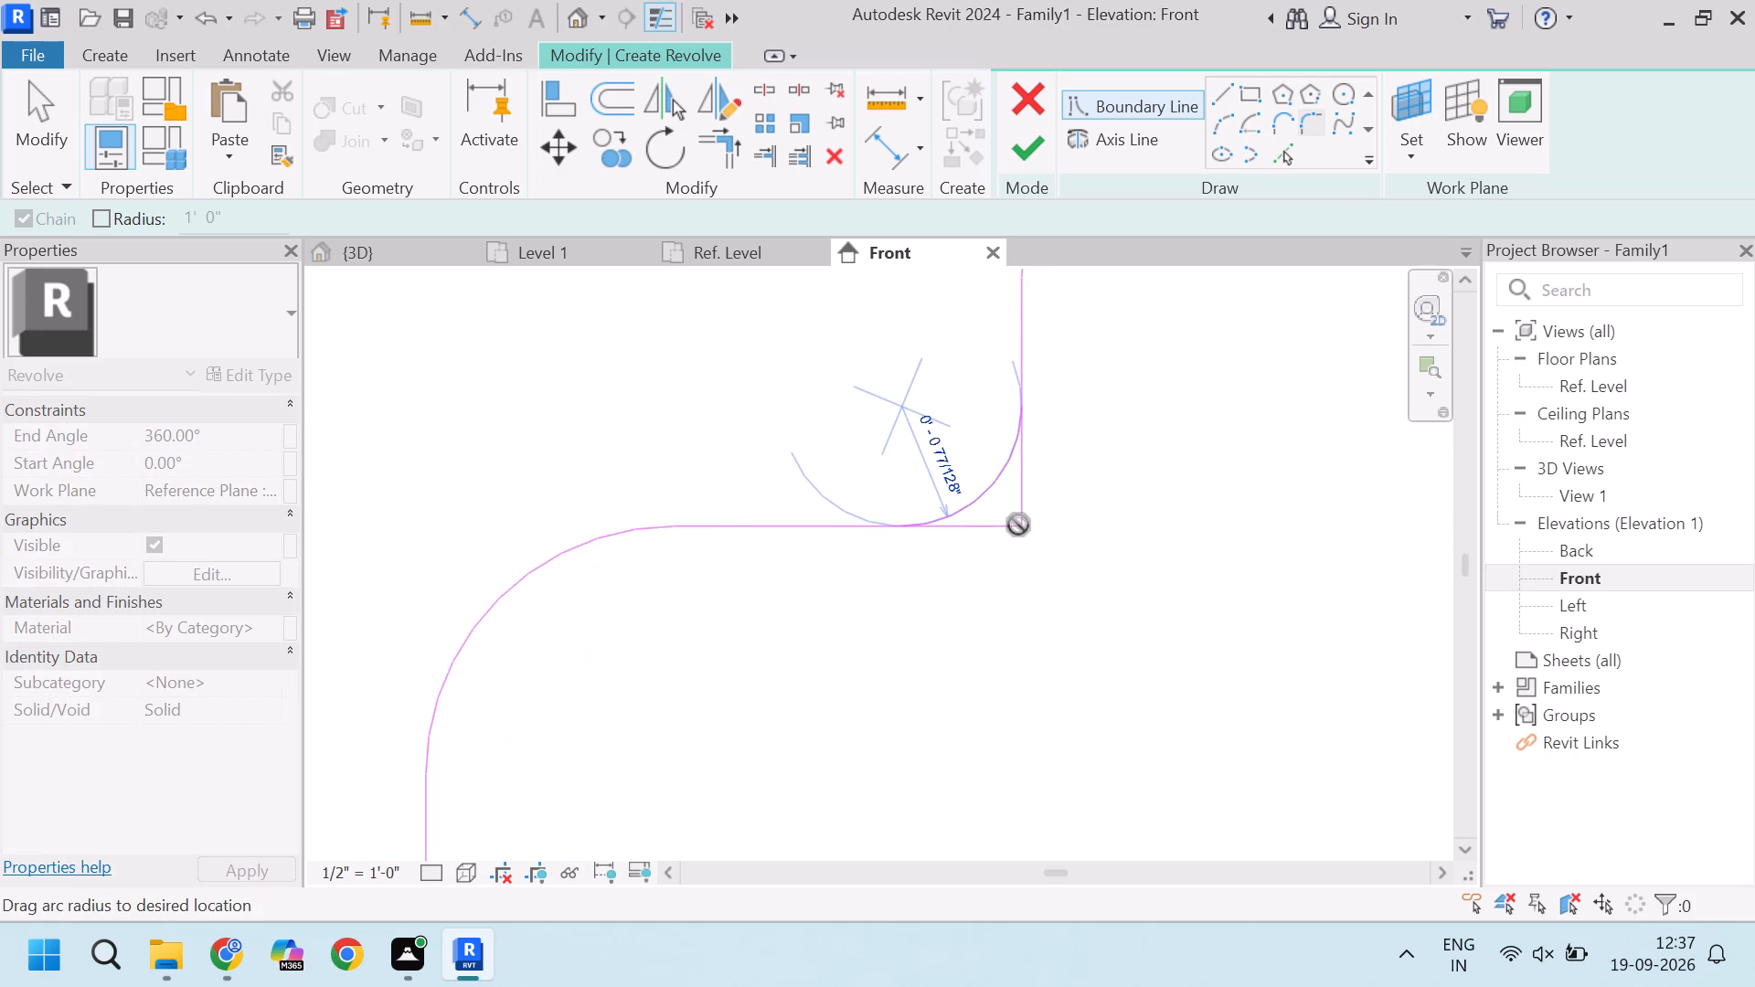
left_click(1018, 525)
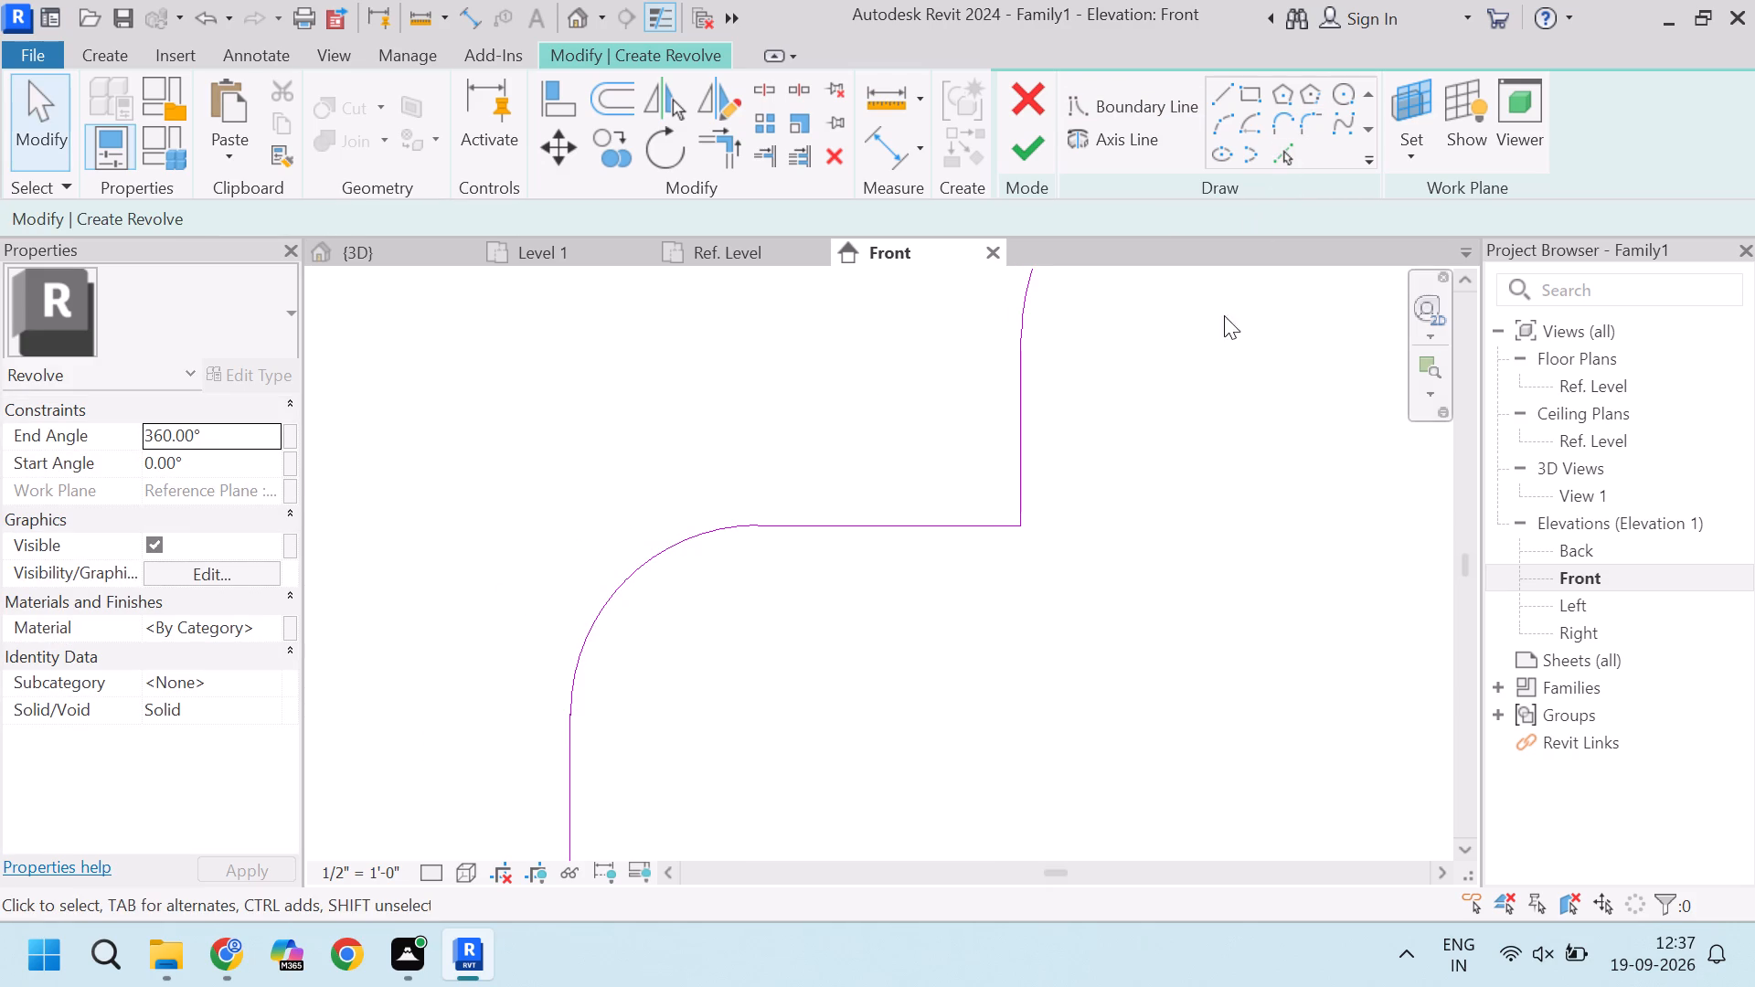
Undo the fillets on the profile's two inner step corners.
key("ctrl+z")
key("ctrl+z")
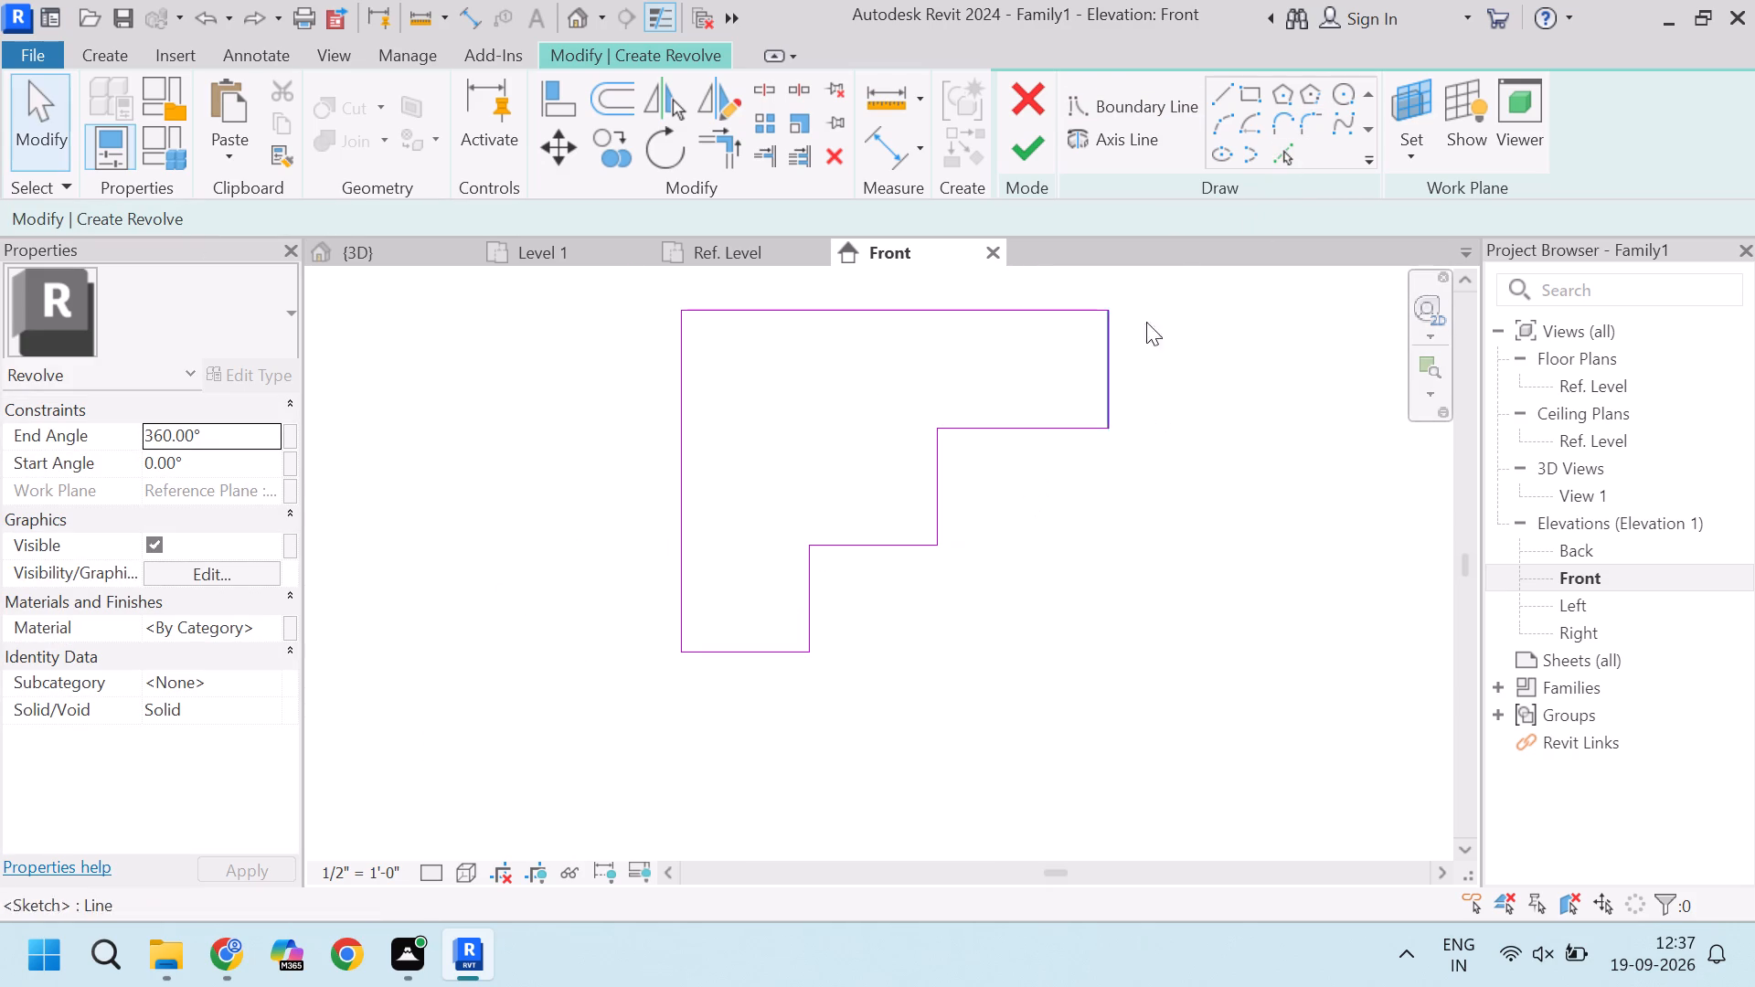
Fillet the profile's lower inner step corner and the middle step's outer corner, each with about 3/4" radius.
left_click(1312, 122)
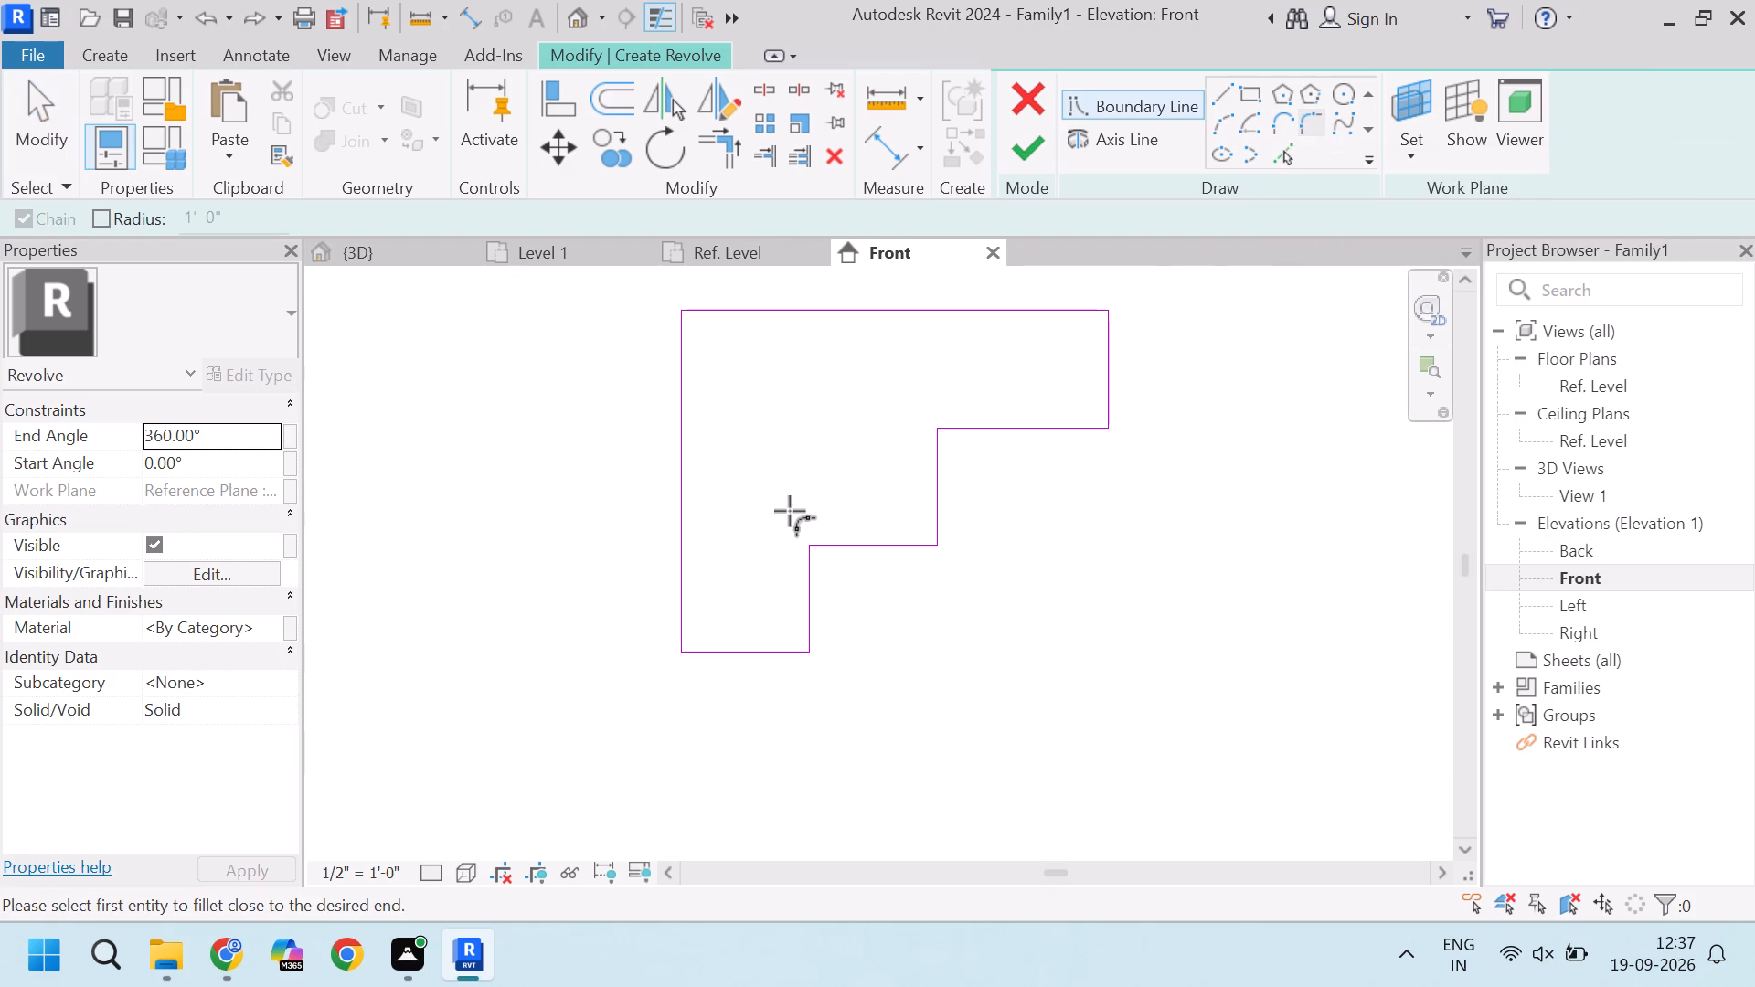
scroll(794, 543, "up", 3)
left_click(821, 586)
left_click(850, 542)
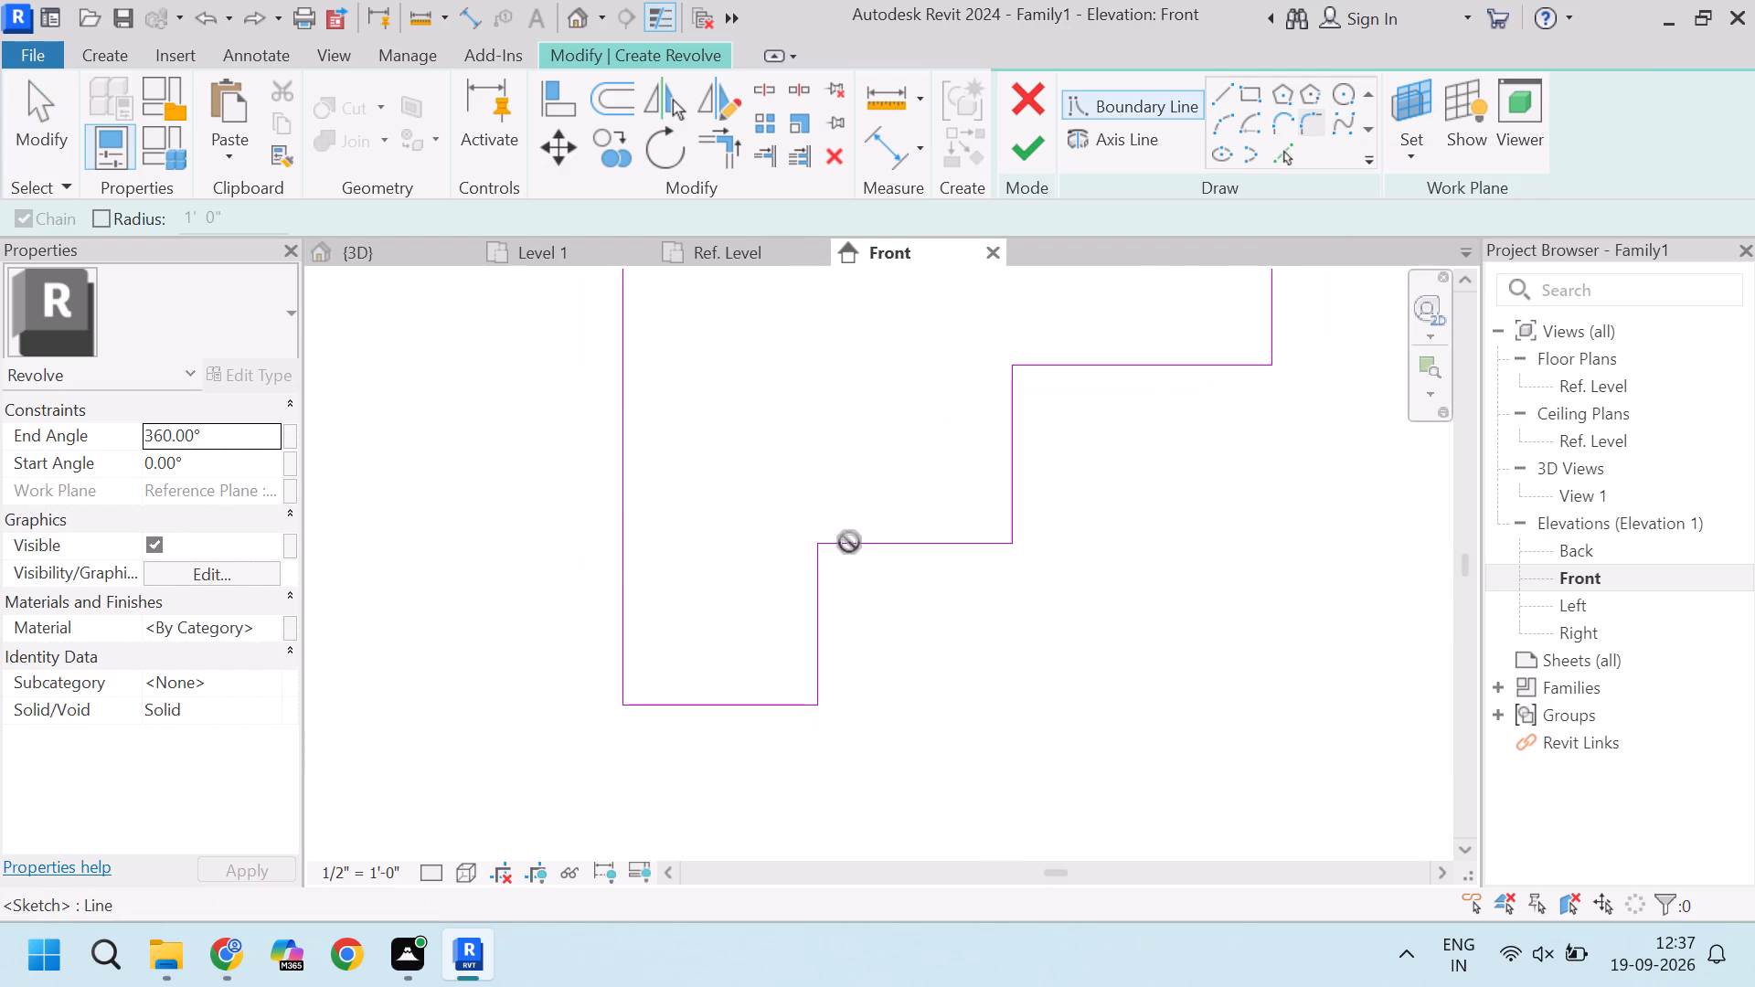
scroll(848, 542, "up", 3)
left_click(831, 562)
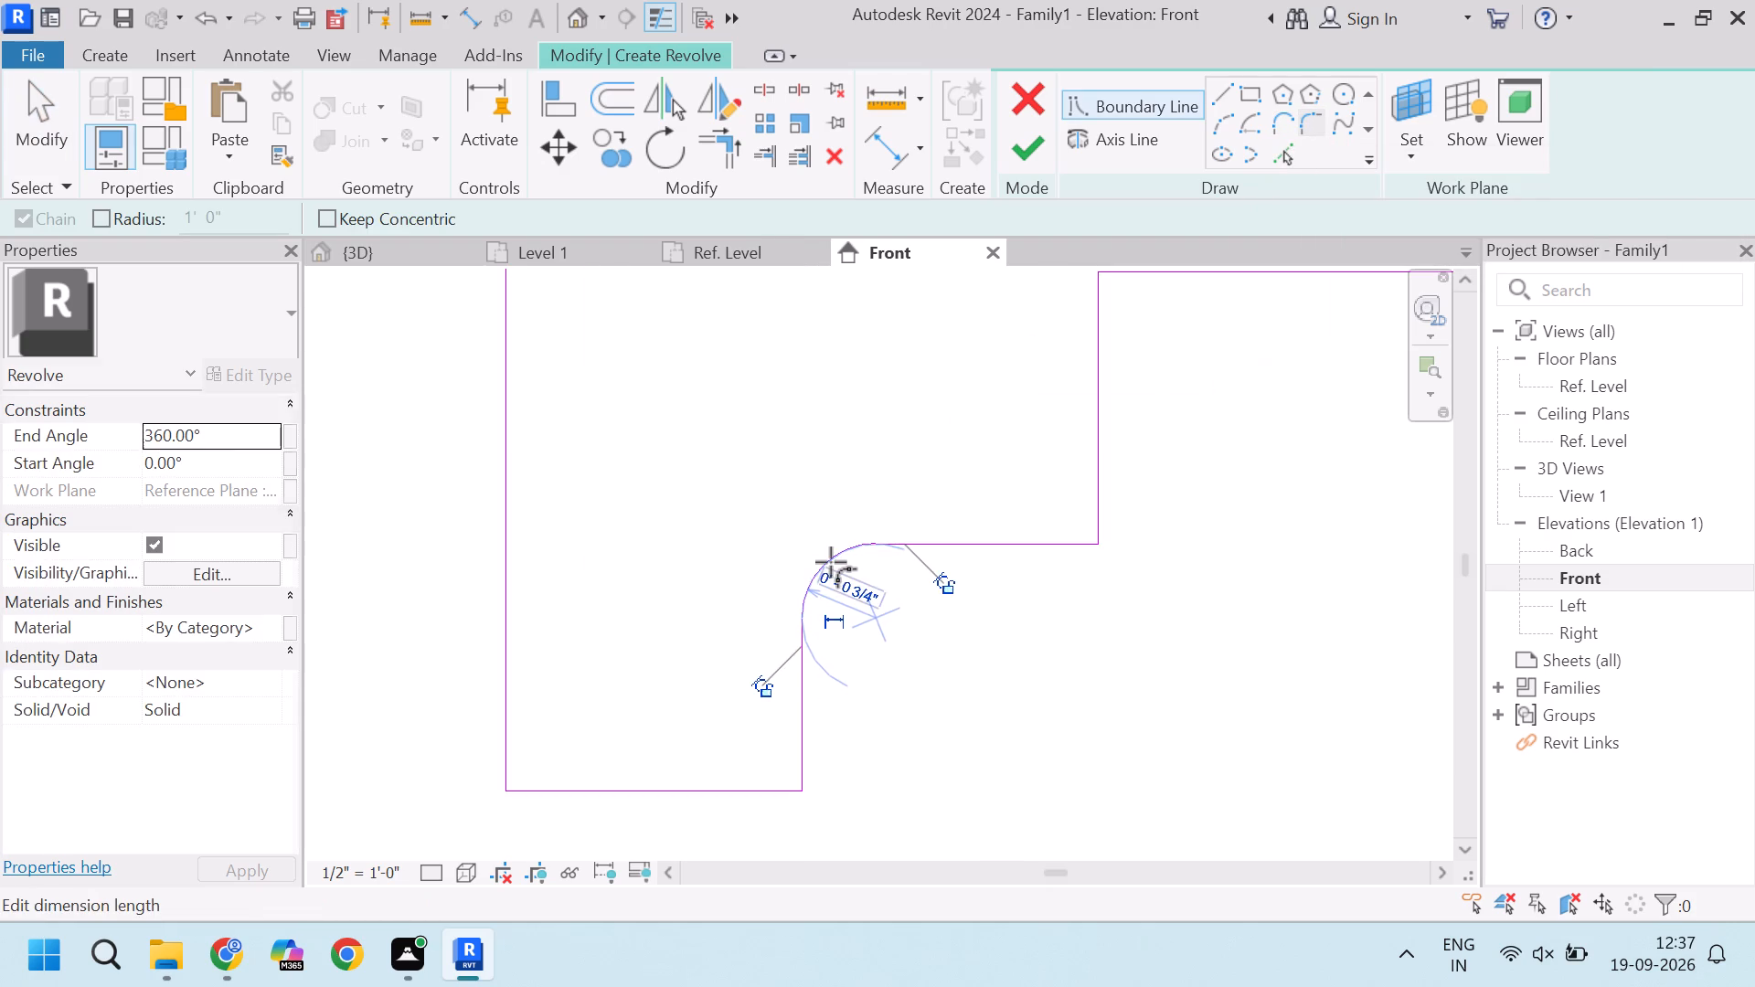
scroll(831, 562, "down", 3)
left_click(970, 545)
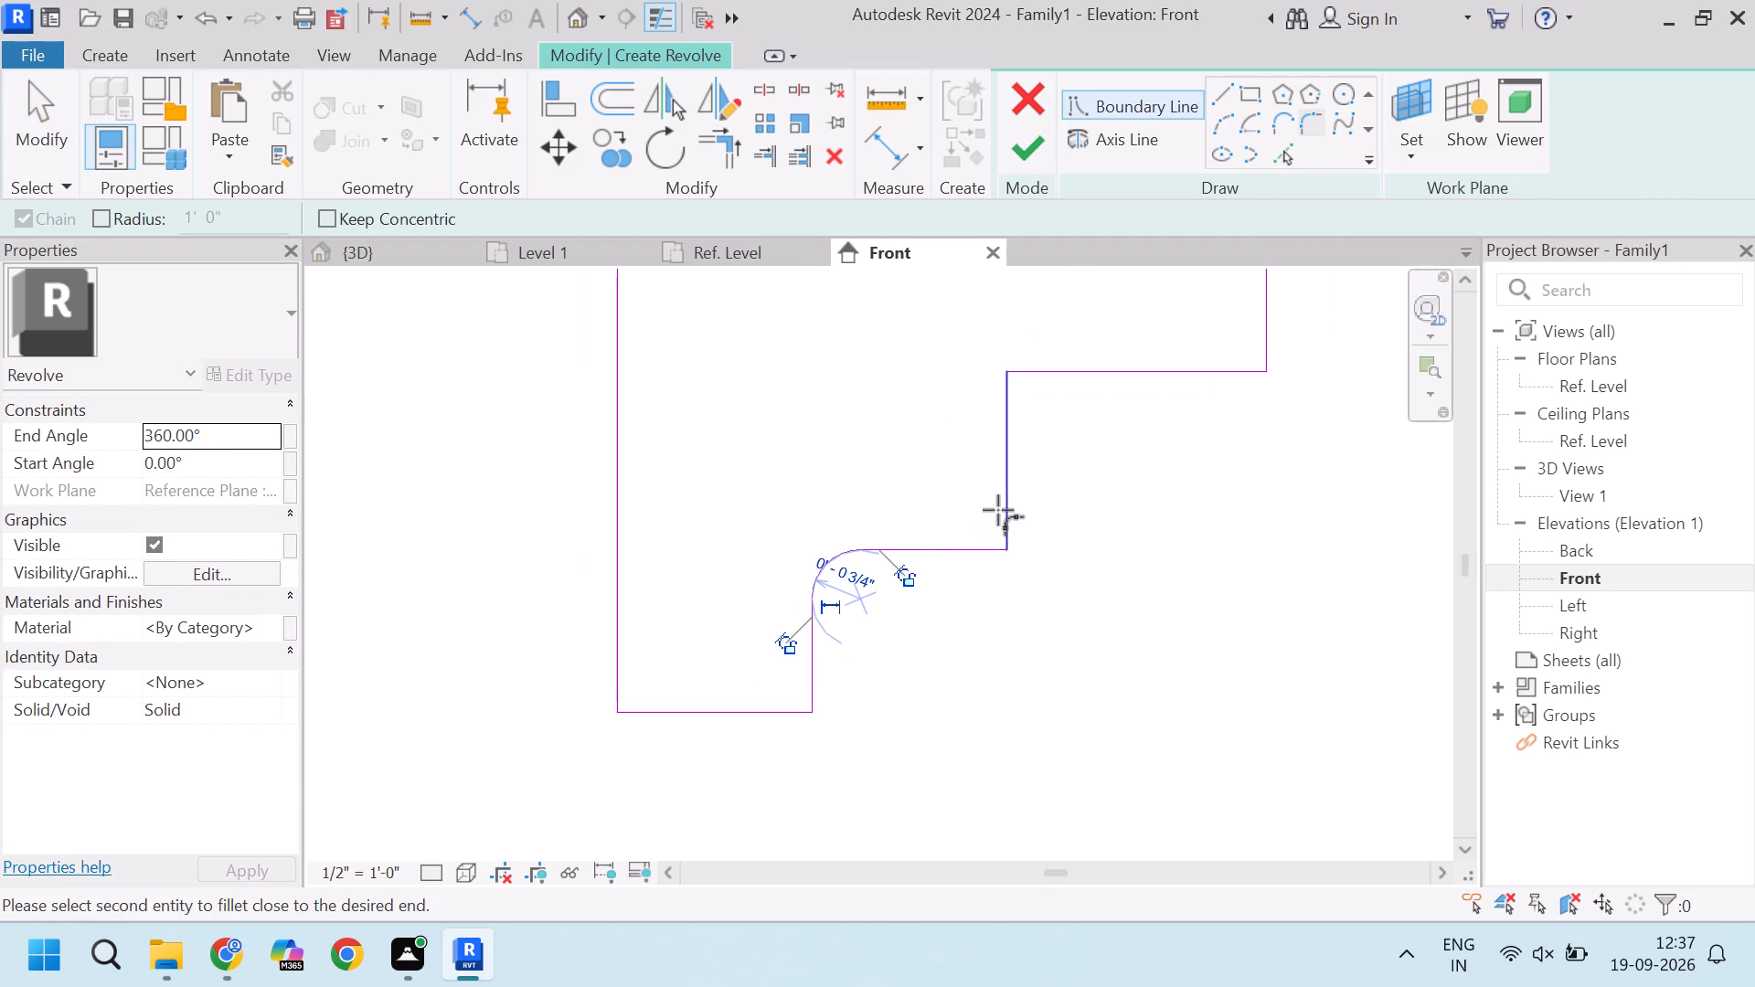
left_click(1000, 509)
scroll(998, 556, "up", 3)
left_click(981, 528)
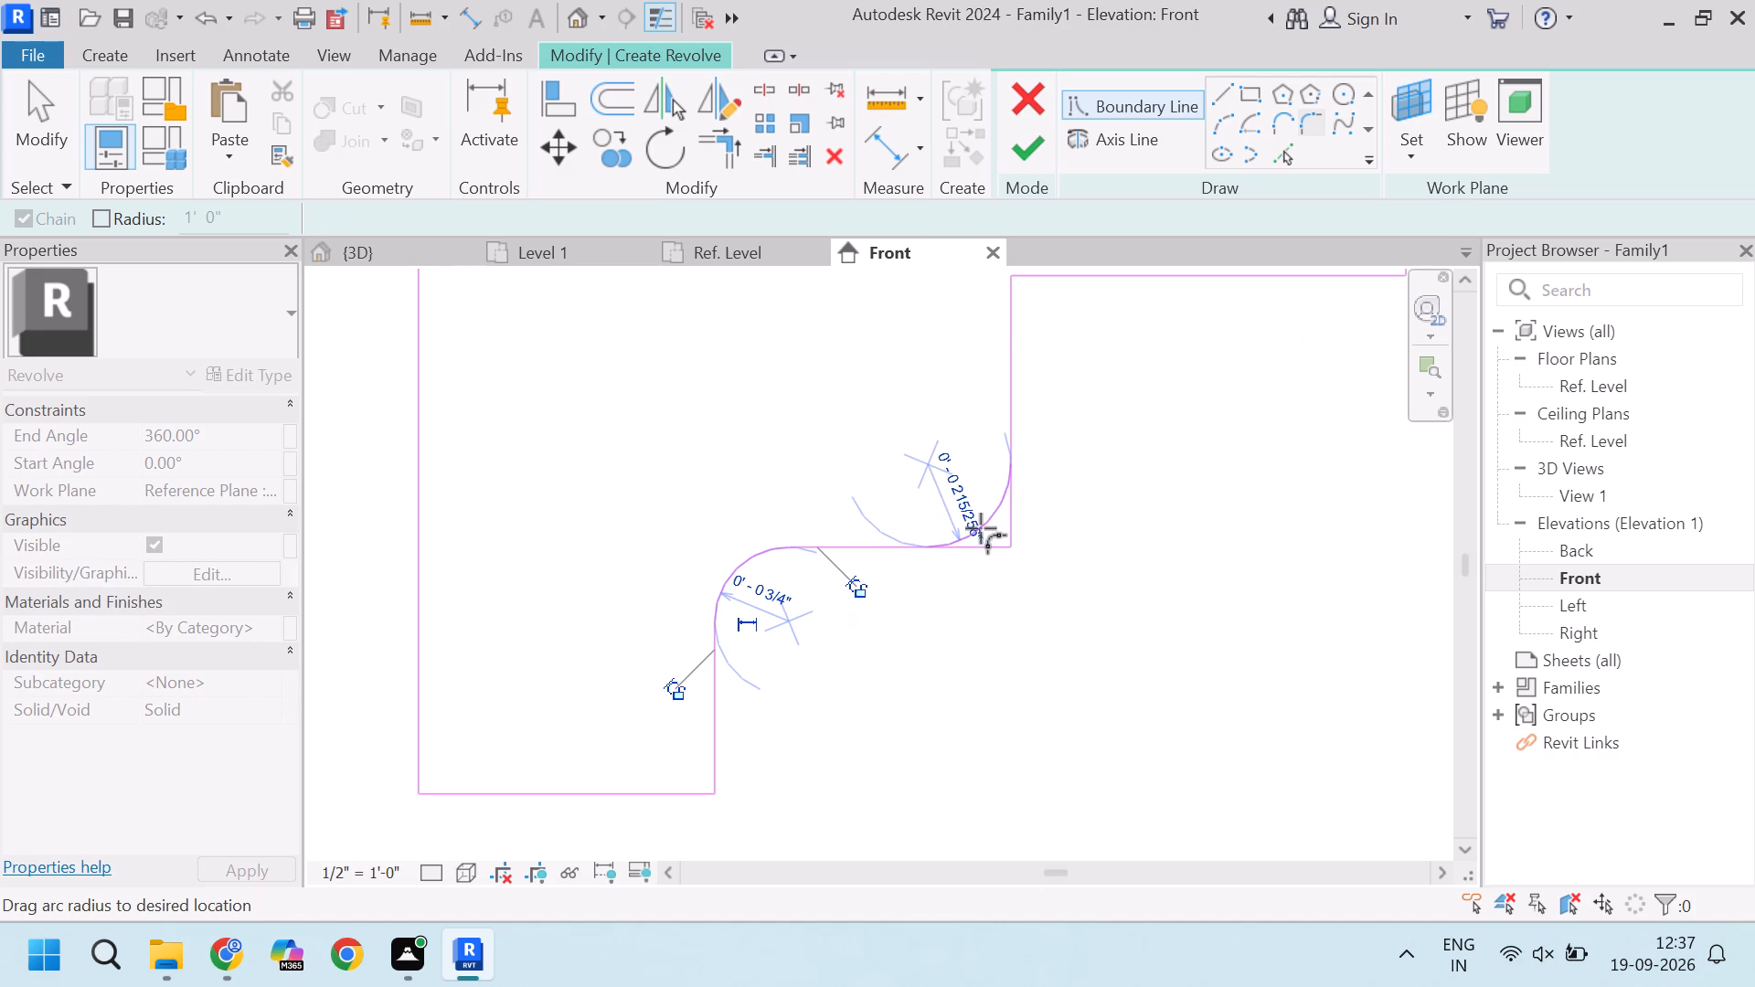
Fillet the profile's upper inner step corner with about 3/4" radius.
scroll(965, 627, "down", 3)
scroll(987, 454, "up", 1)
left_click(997, 447)
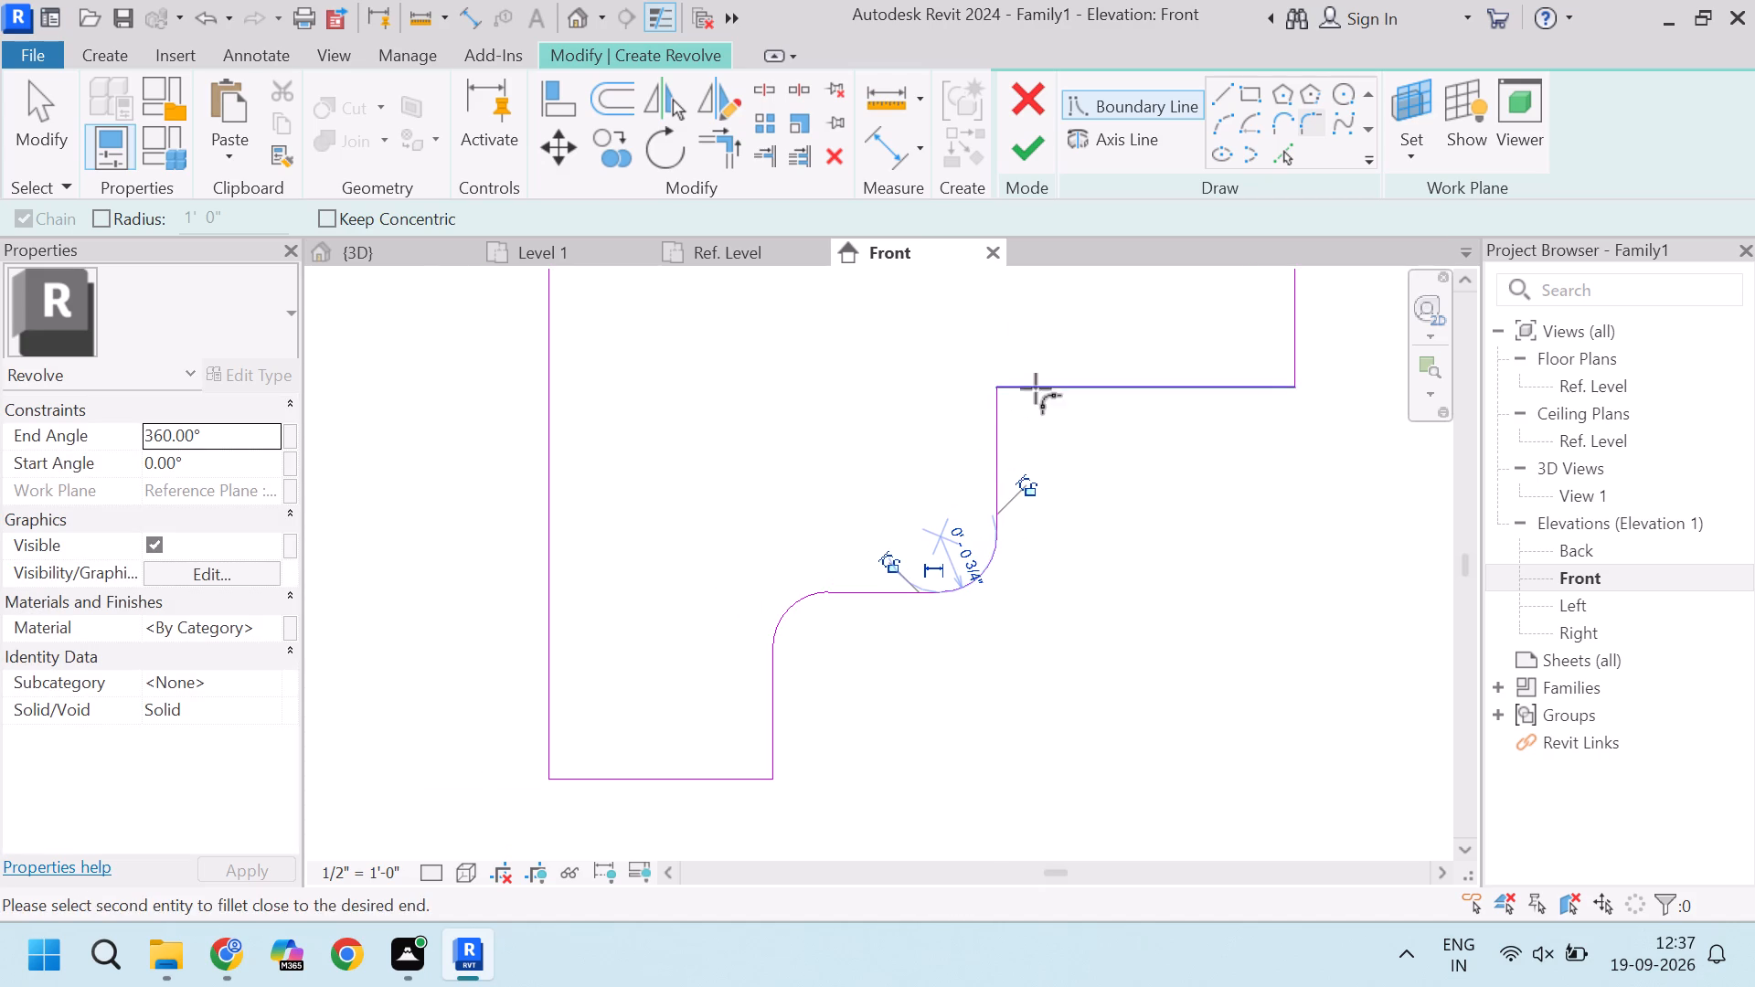
left_click(1036, 386)
scroll(1021, 389, "up", 2)
left_click(1020, 403)
scroll(931, 513, "down", 4)
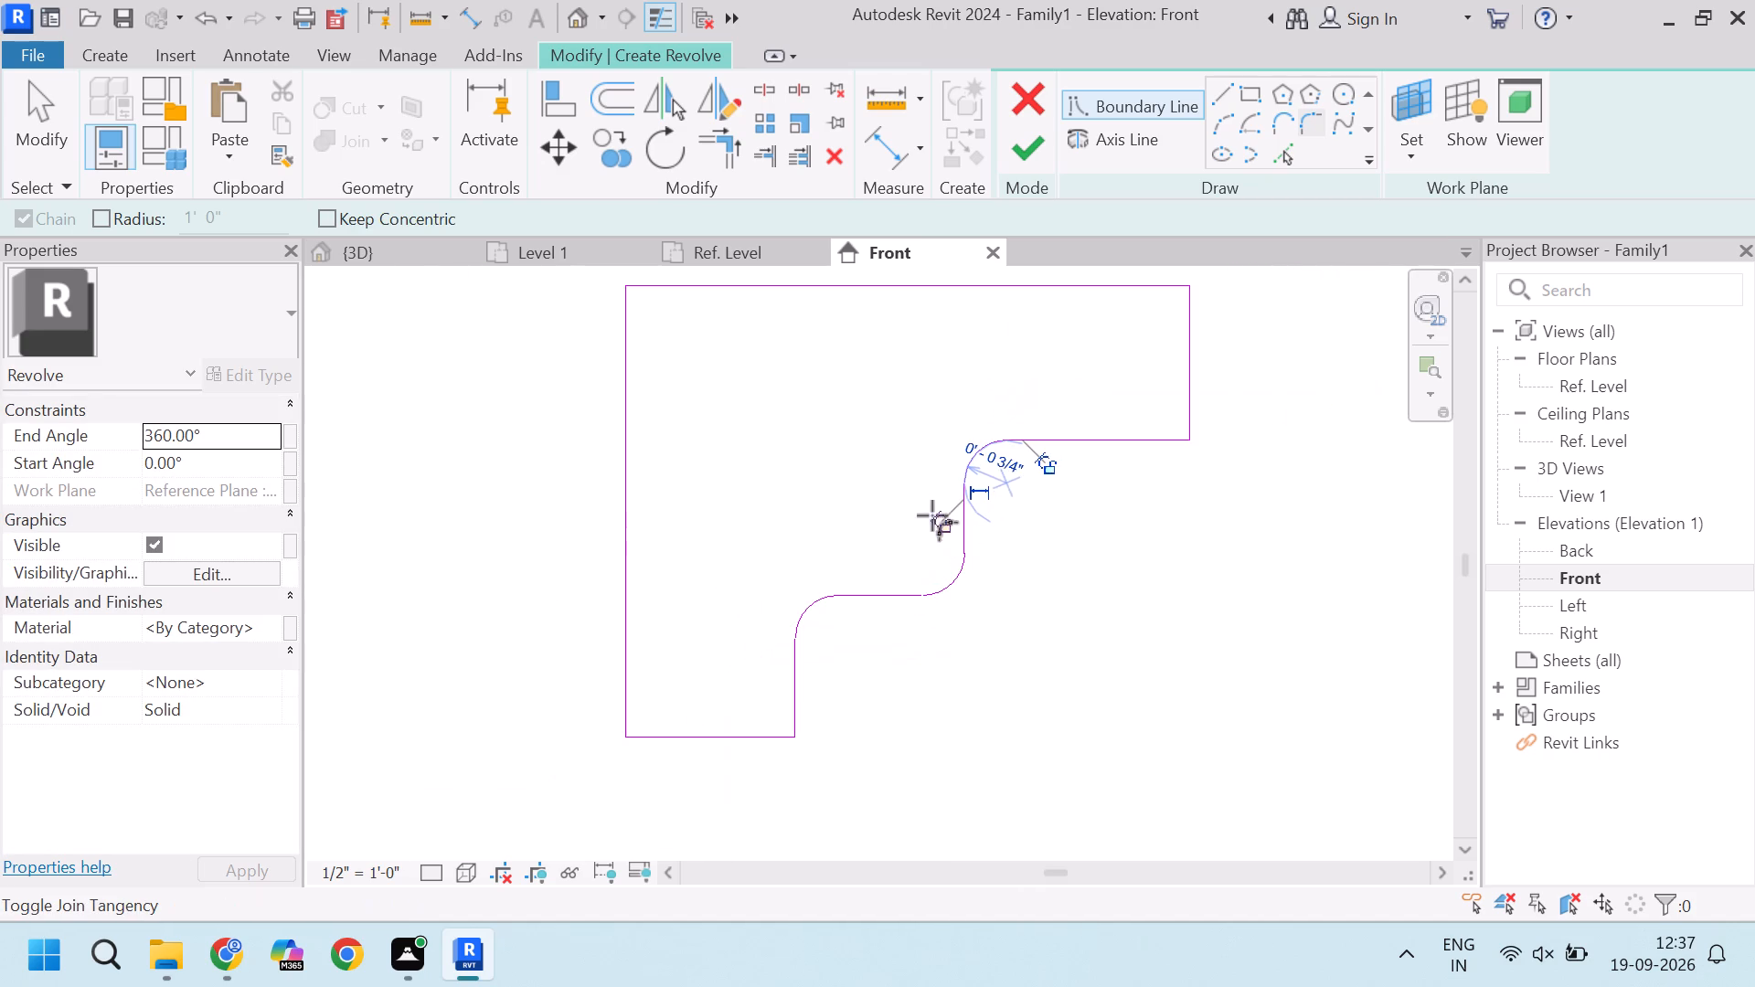
Fillet the lower outer corner of the profile's top step with about 1 1/4" radius.
left_click(1129, 444)
left_click(1188, 414)
scroll(1169, 431, "up", 2)
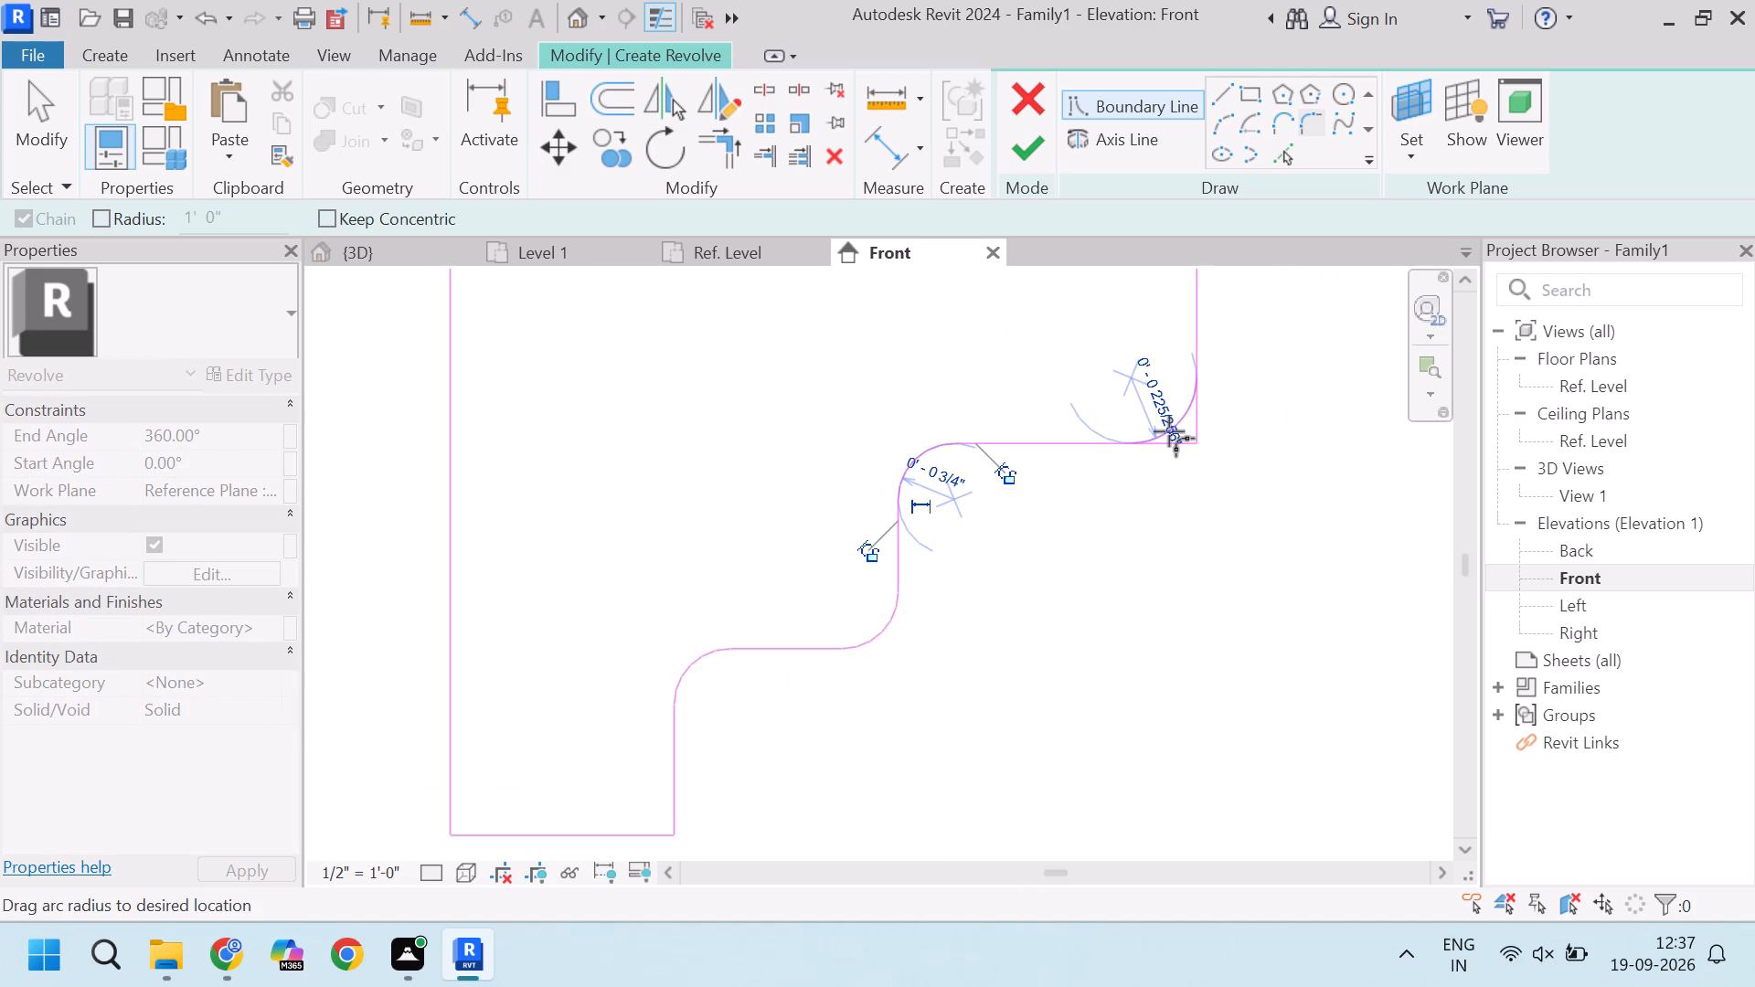
left_click(1160, 426)
scroll(1090, 531, "down", 3)
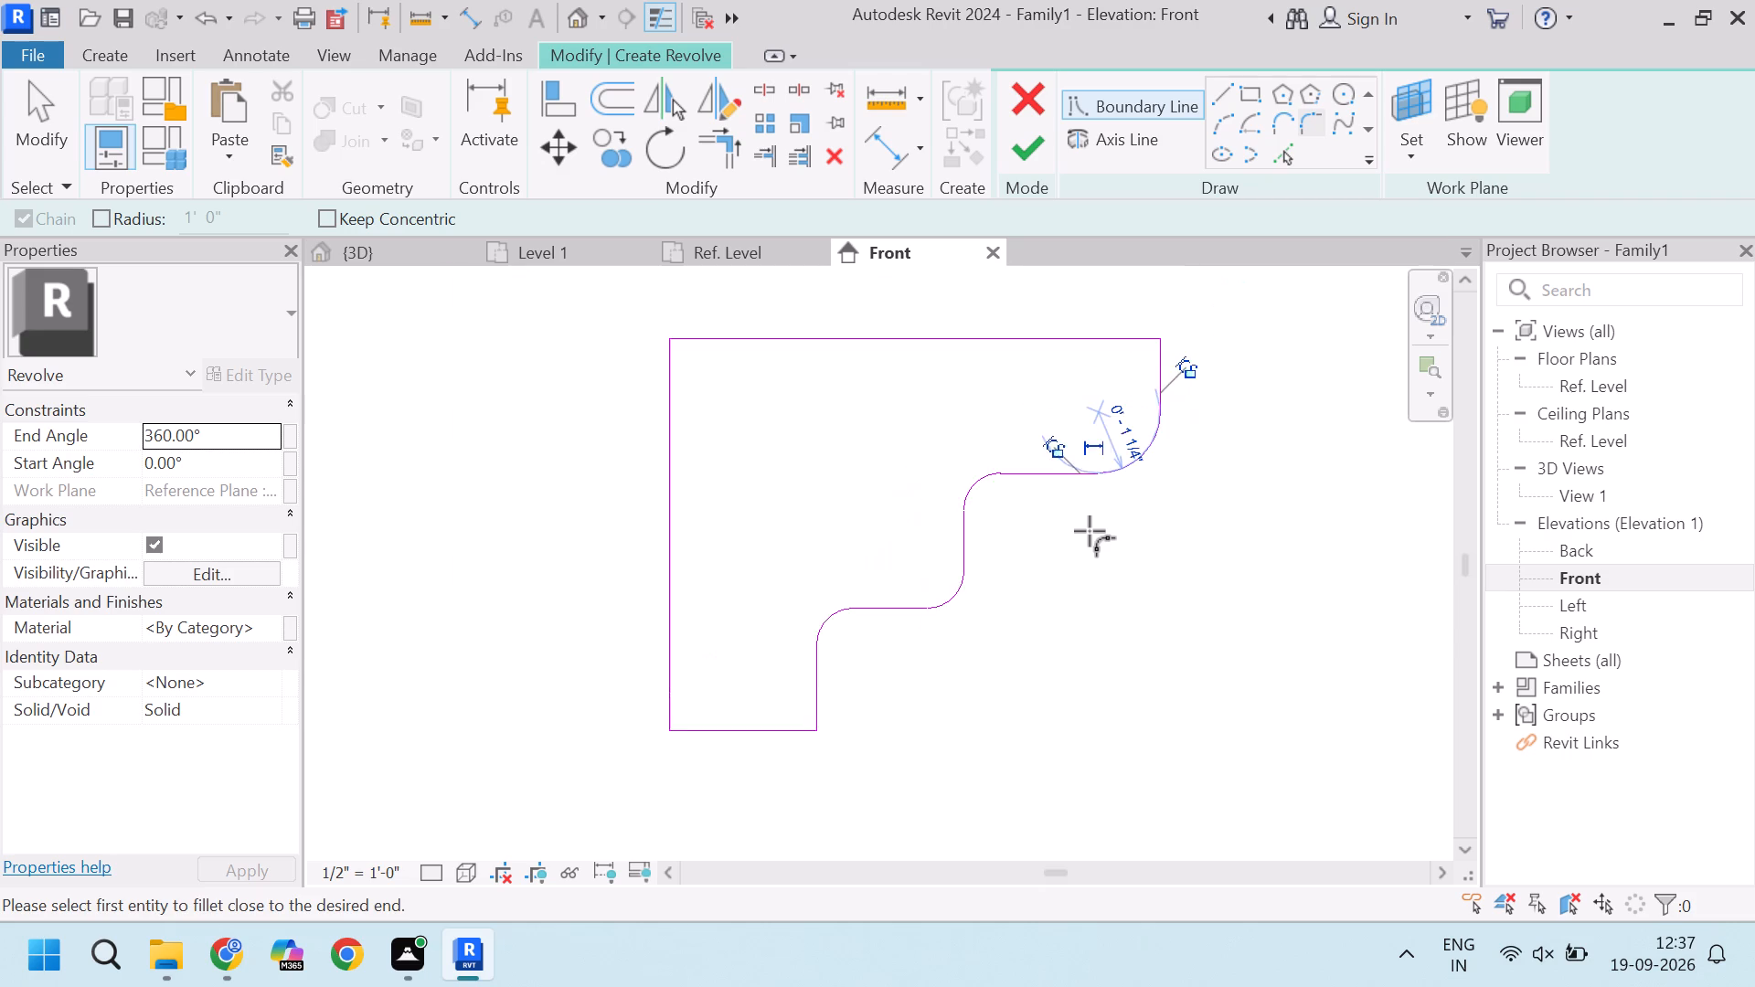
scroll(1090, 531, "down", 2)
scroll(824, 657, "up", 3)
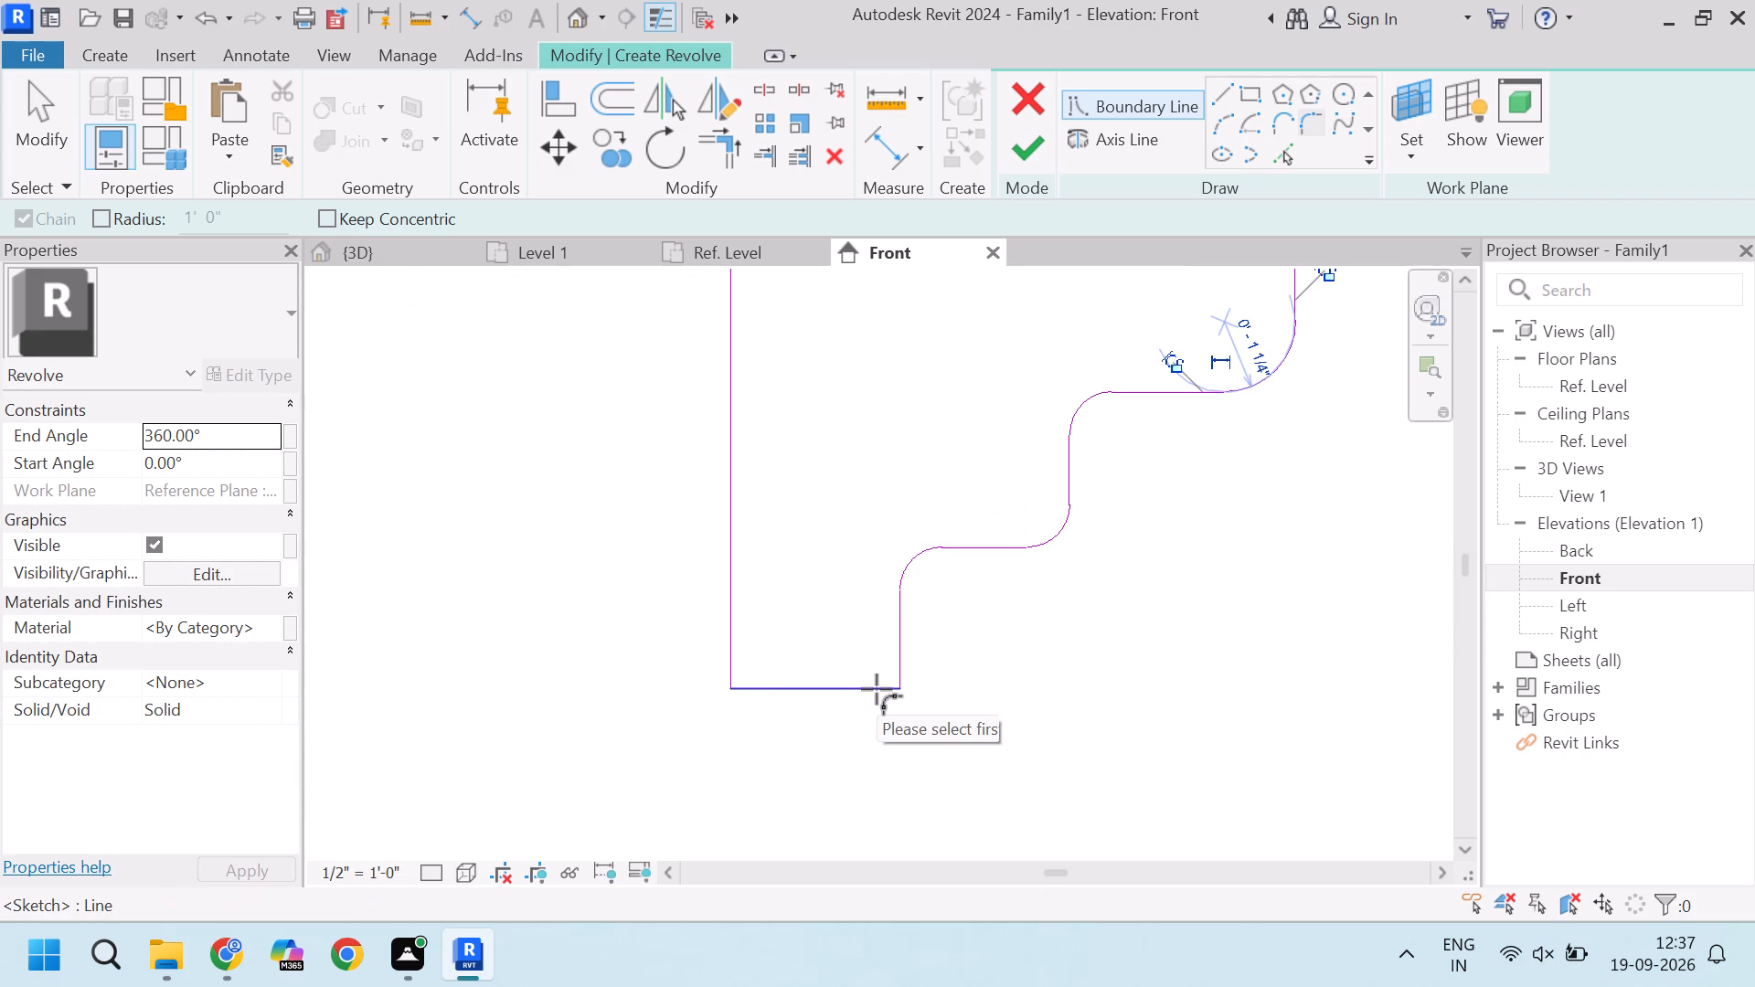
scroll(877, 689, "down", 3)
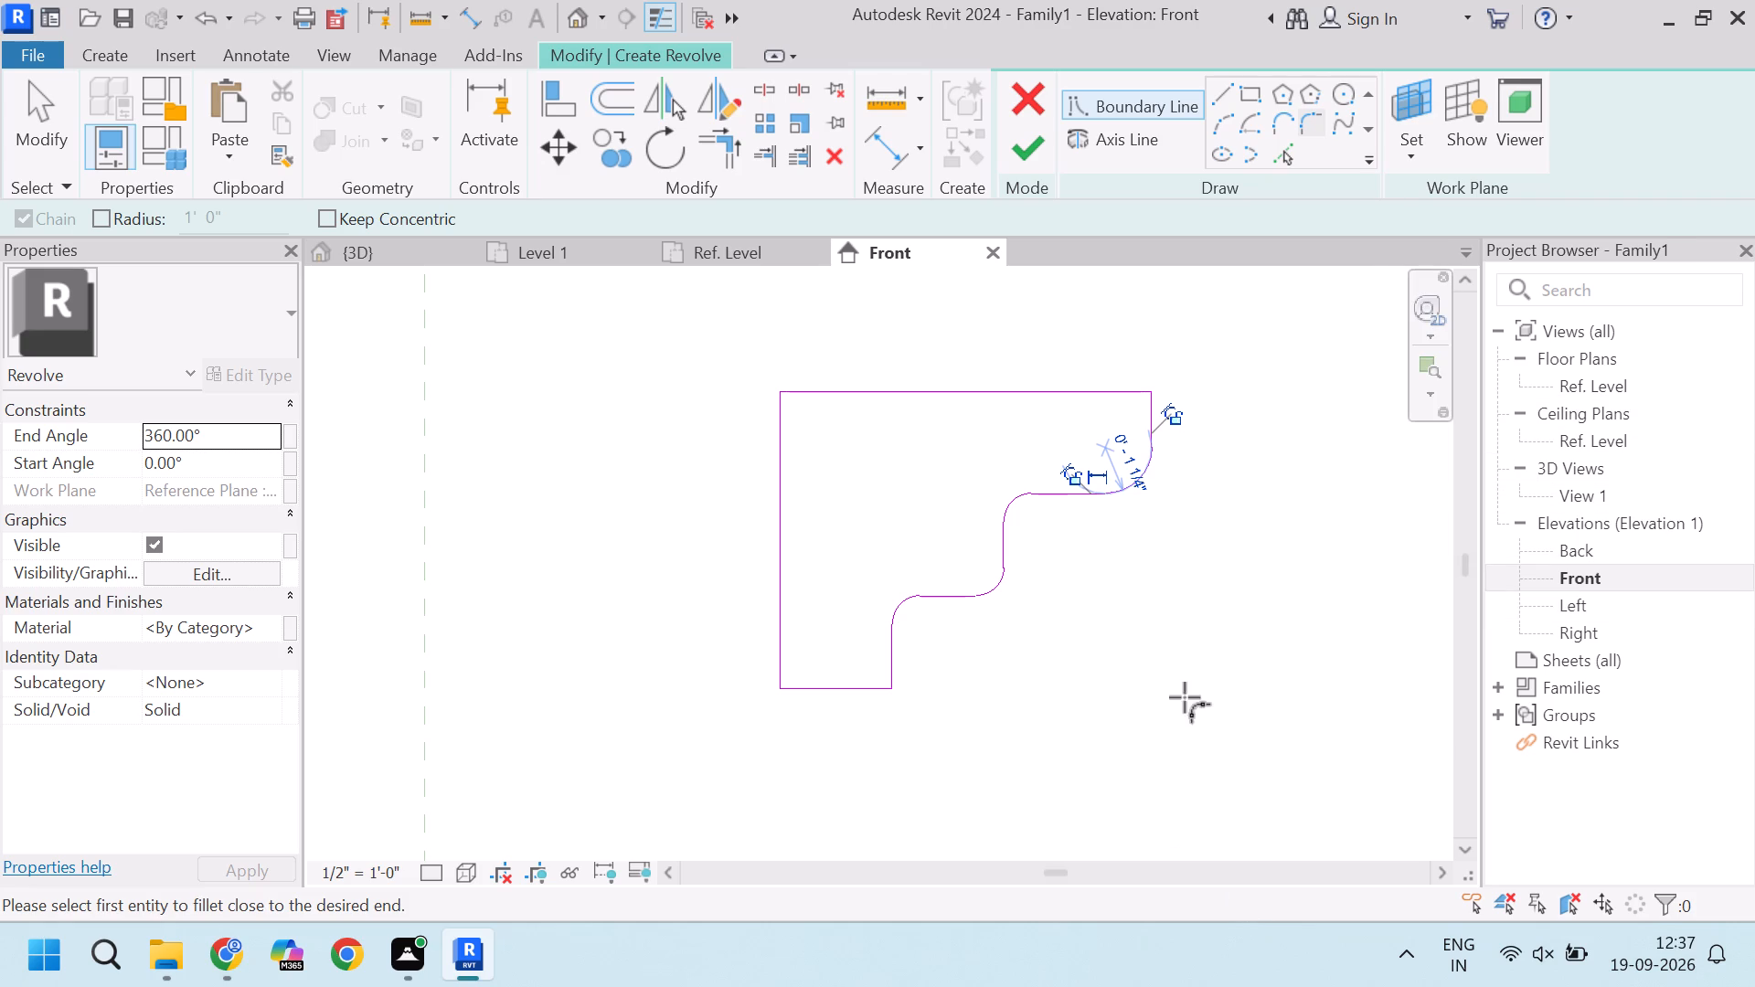
key("Escape")
key("Escape")
key("Escape")
scroll(1174, 633, "down", 5)
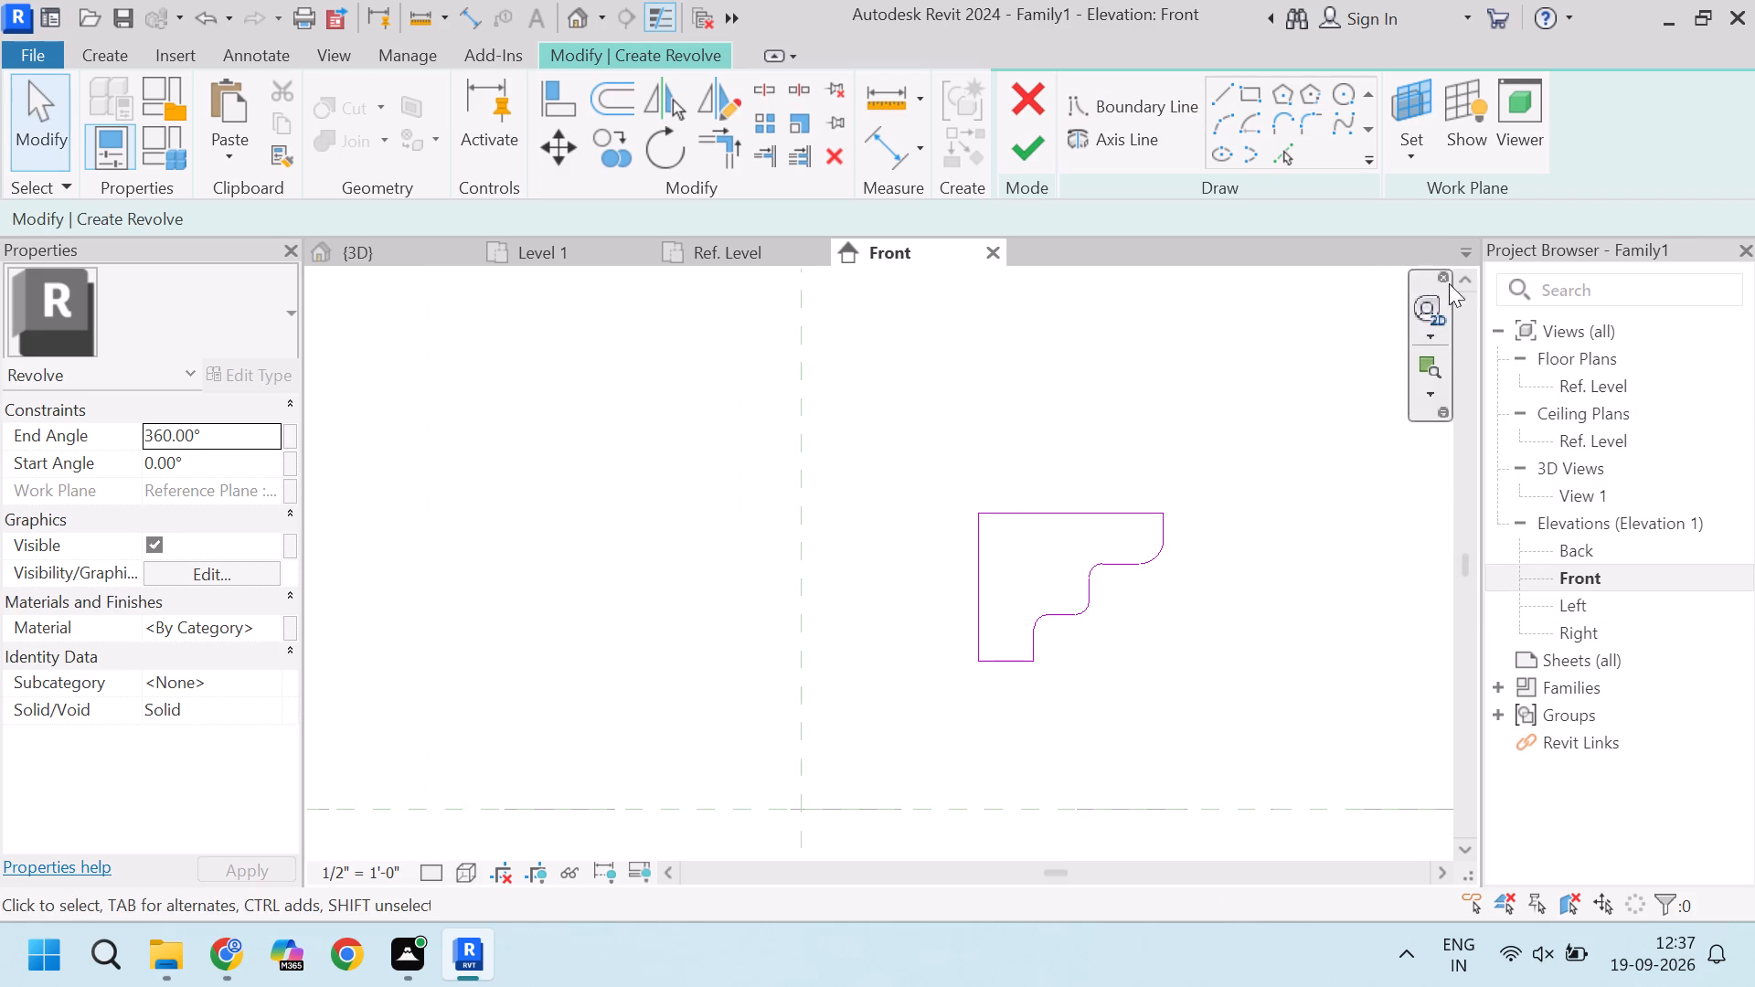
Draw a short vertical axis line between the vertical reference plane and the profile, level with the profile's top, and finish the Revolve.
left_click(1145, 137)
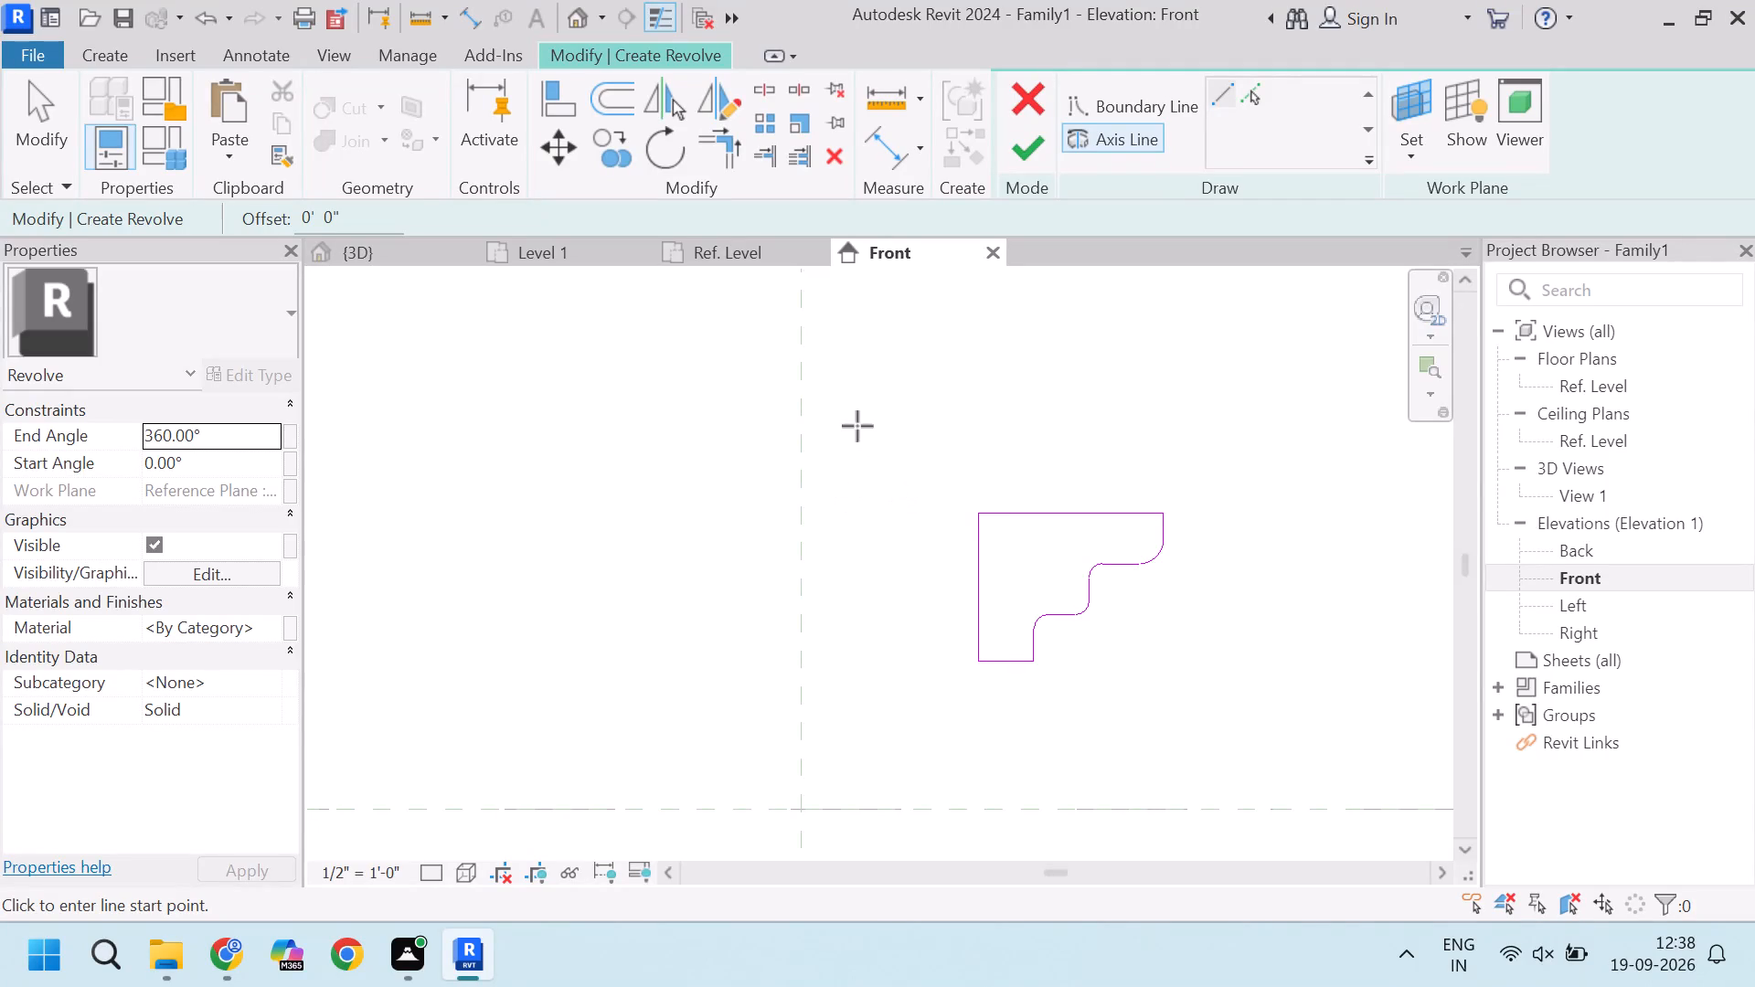
left_click(891, 522)
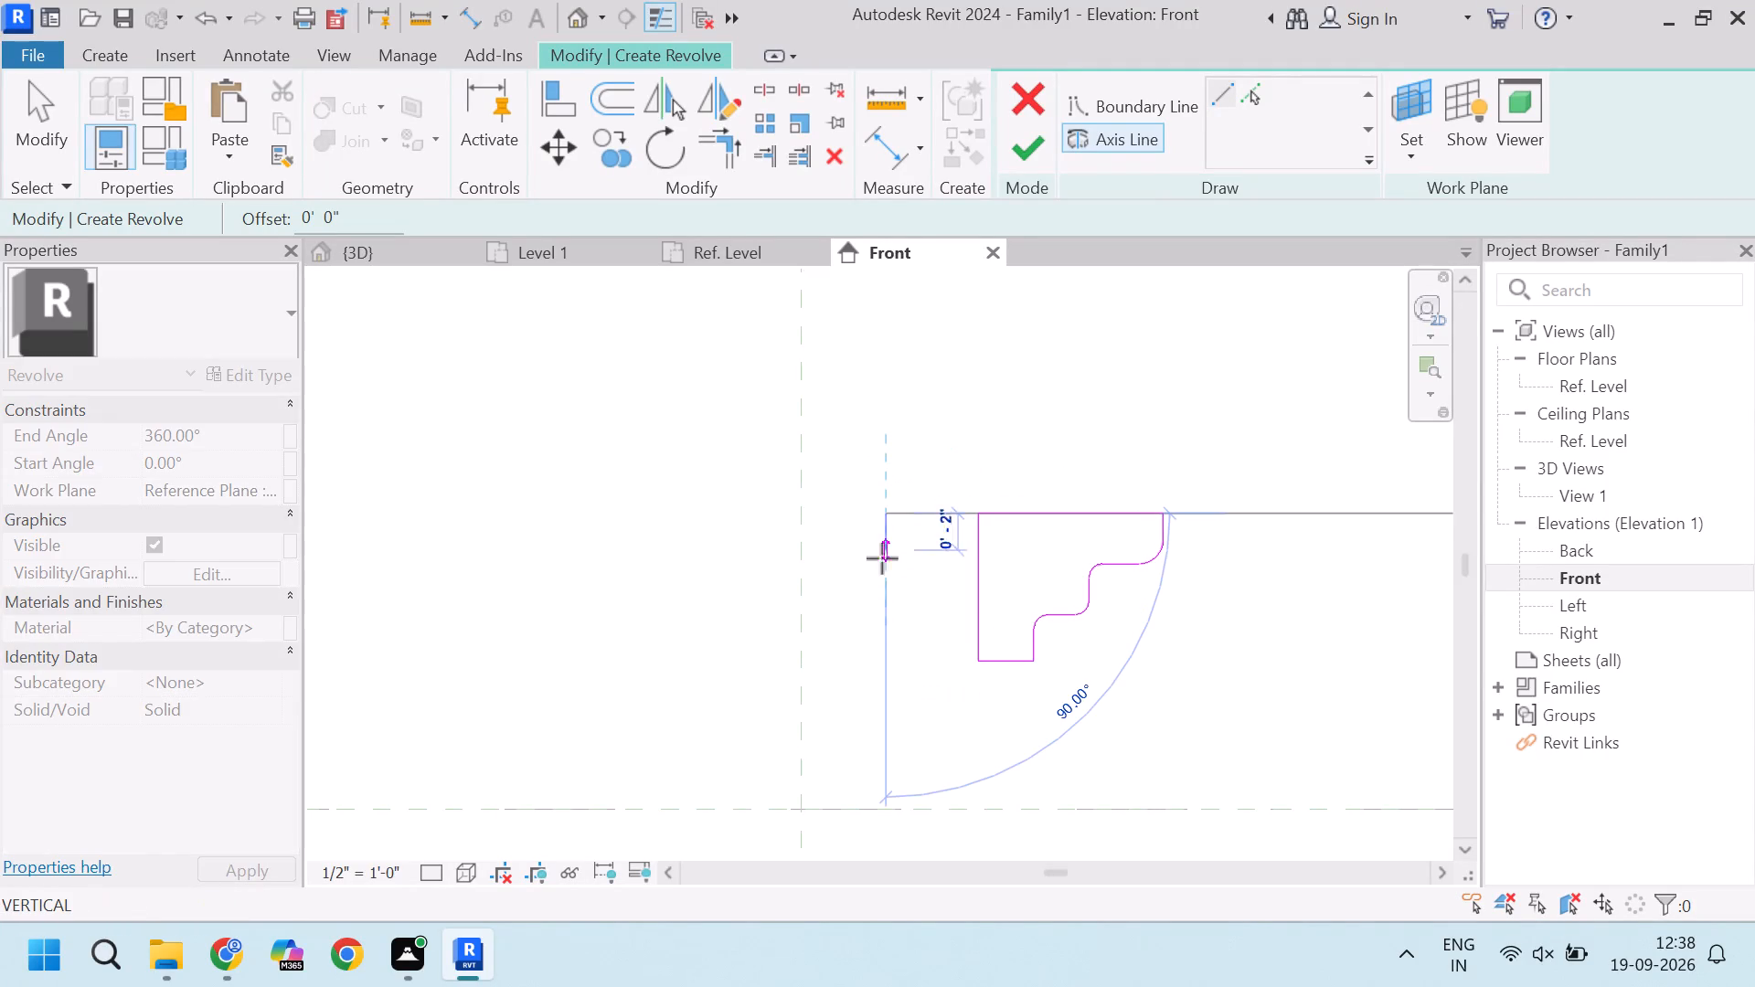
left_click(882, 568)
key("Escape")
key("Escape")
left_click(1030, 154)
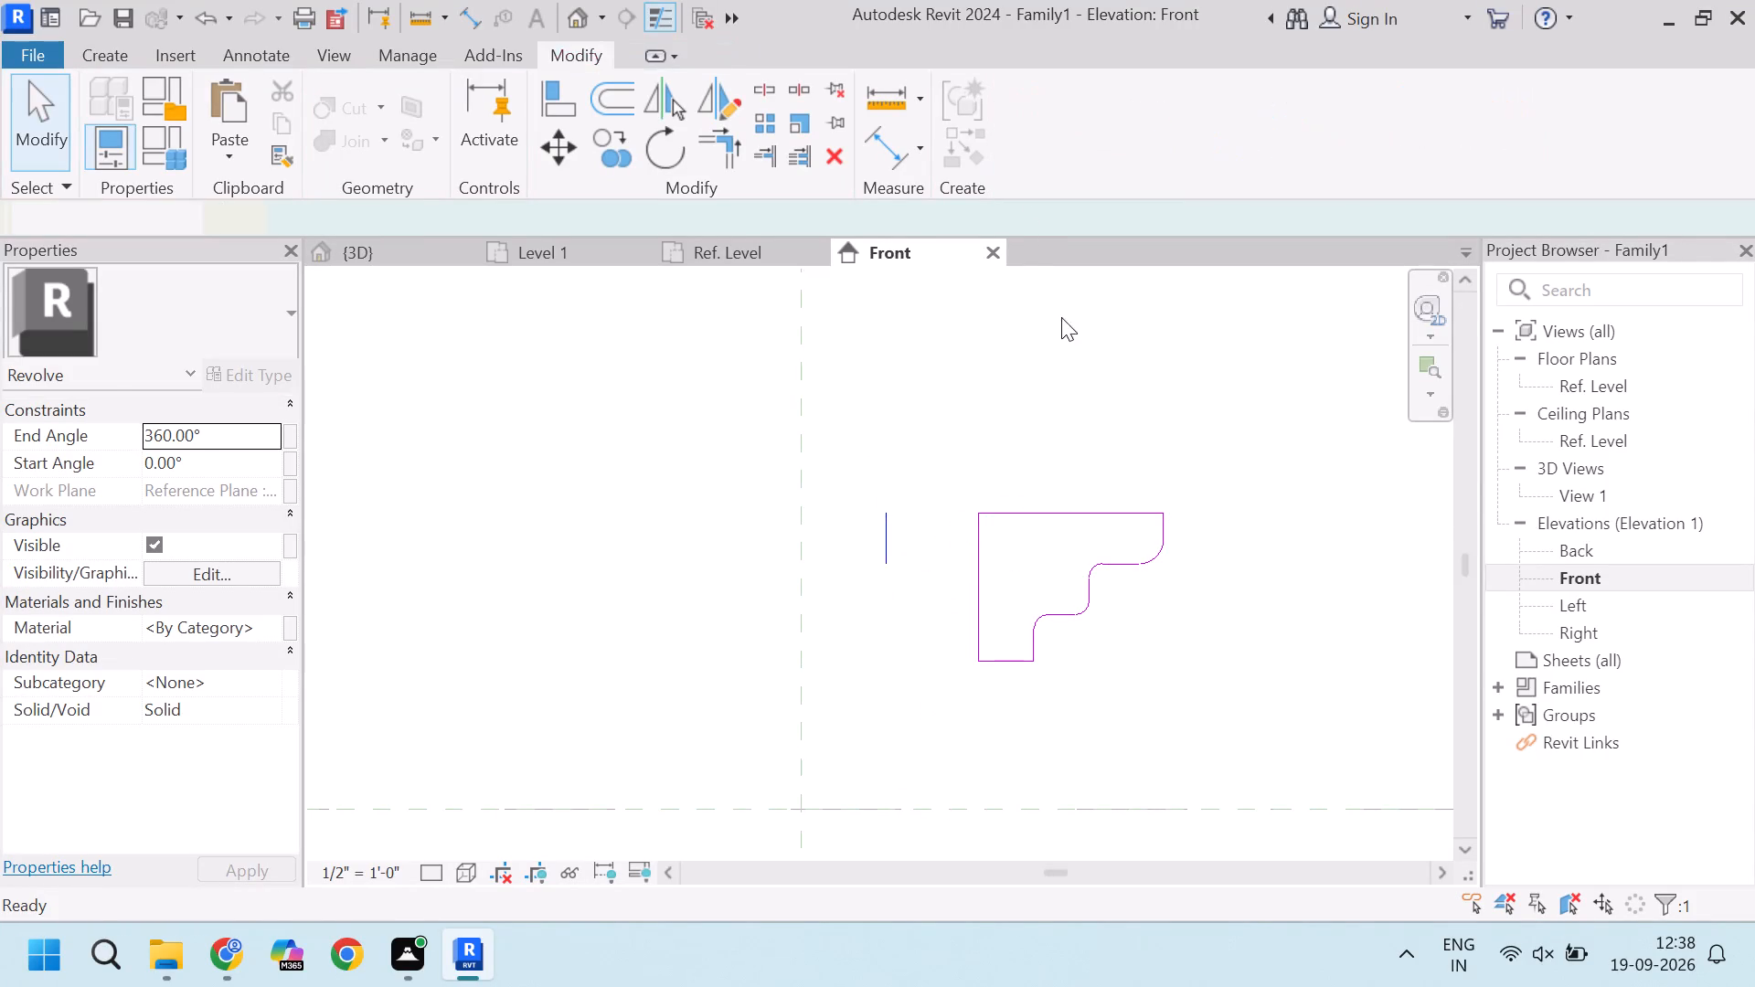
left_click(1158, 458)
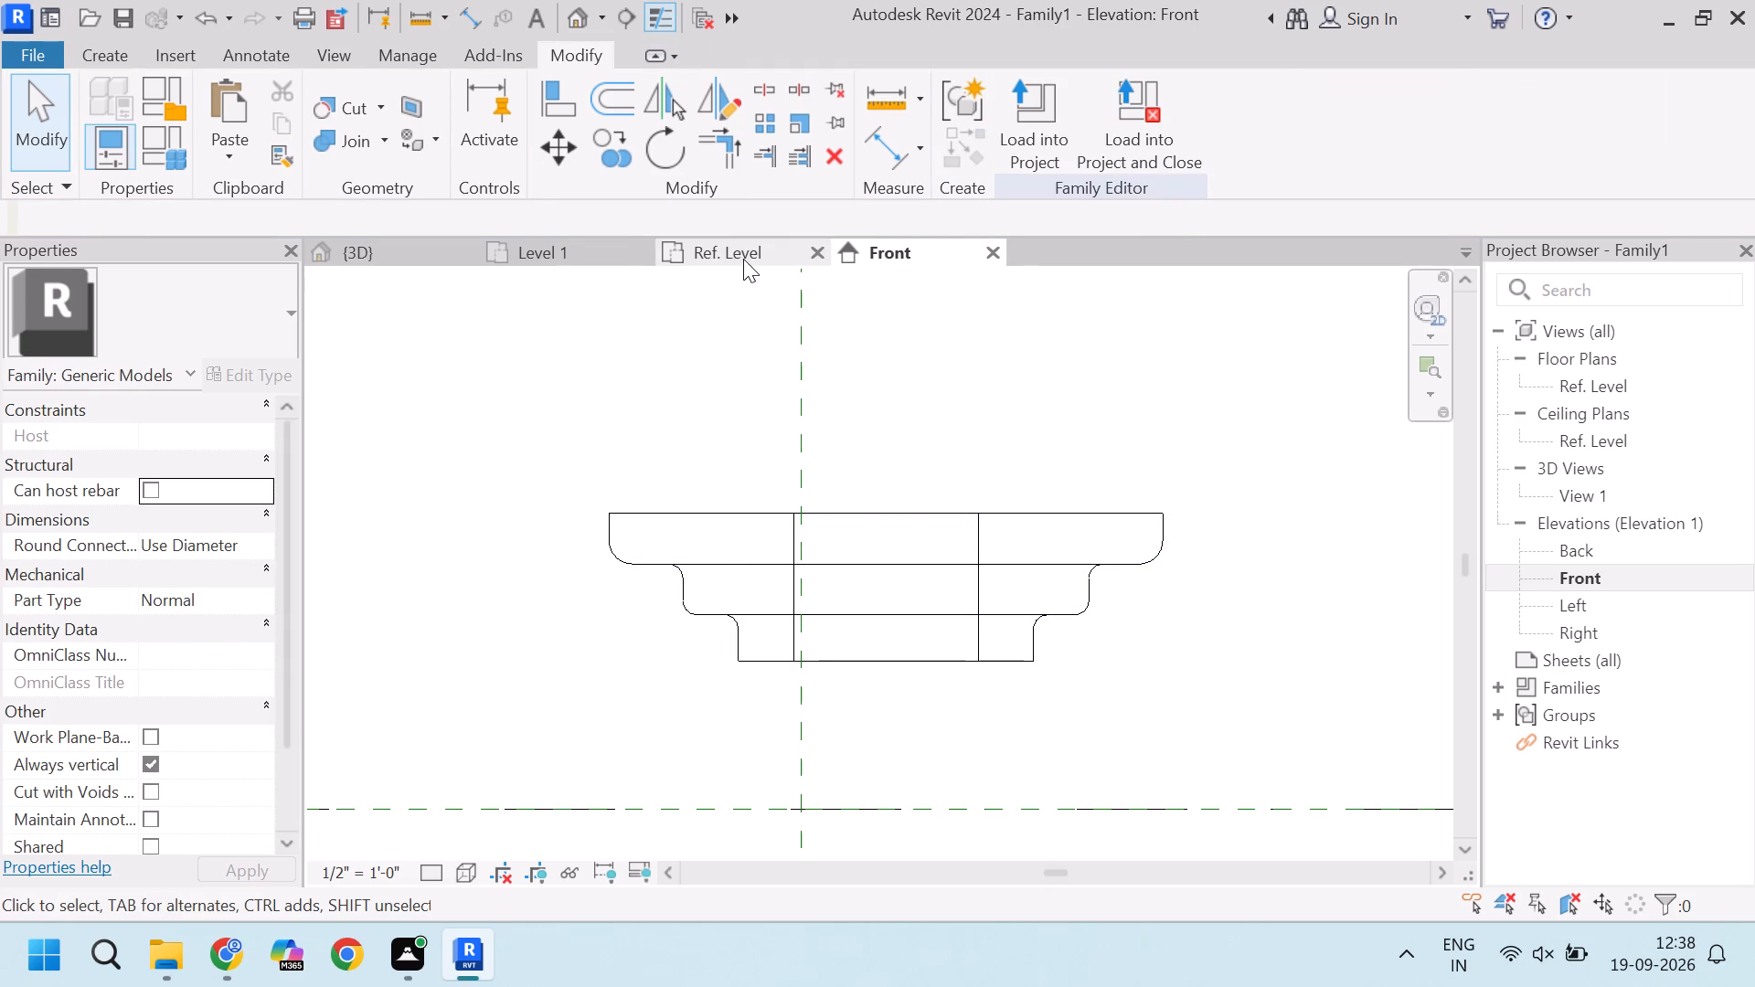
Show the revolved solid in the default 3D view with filled surfaces and orbit to inspect it from above and from the side.
left_click(574, 14)
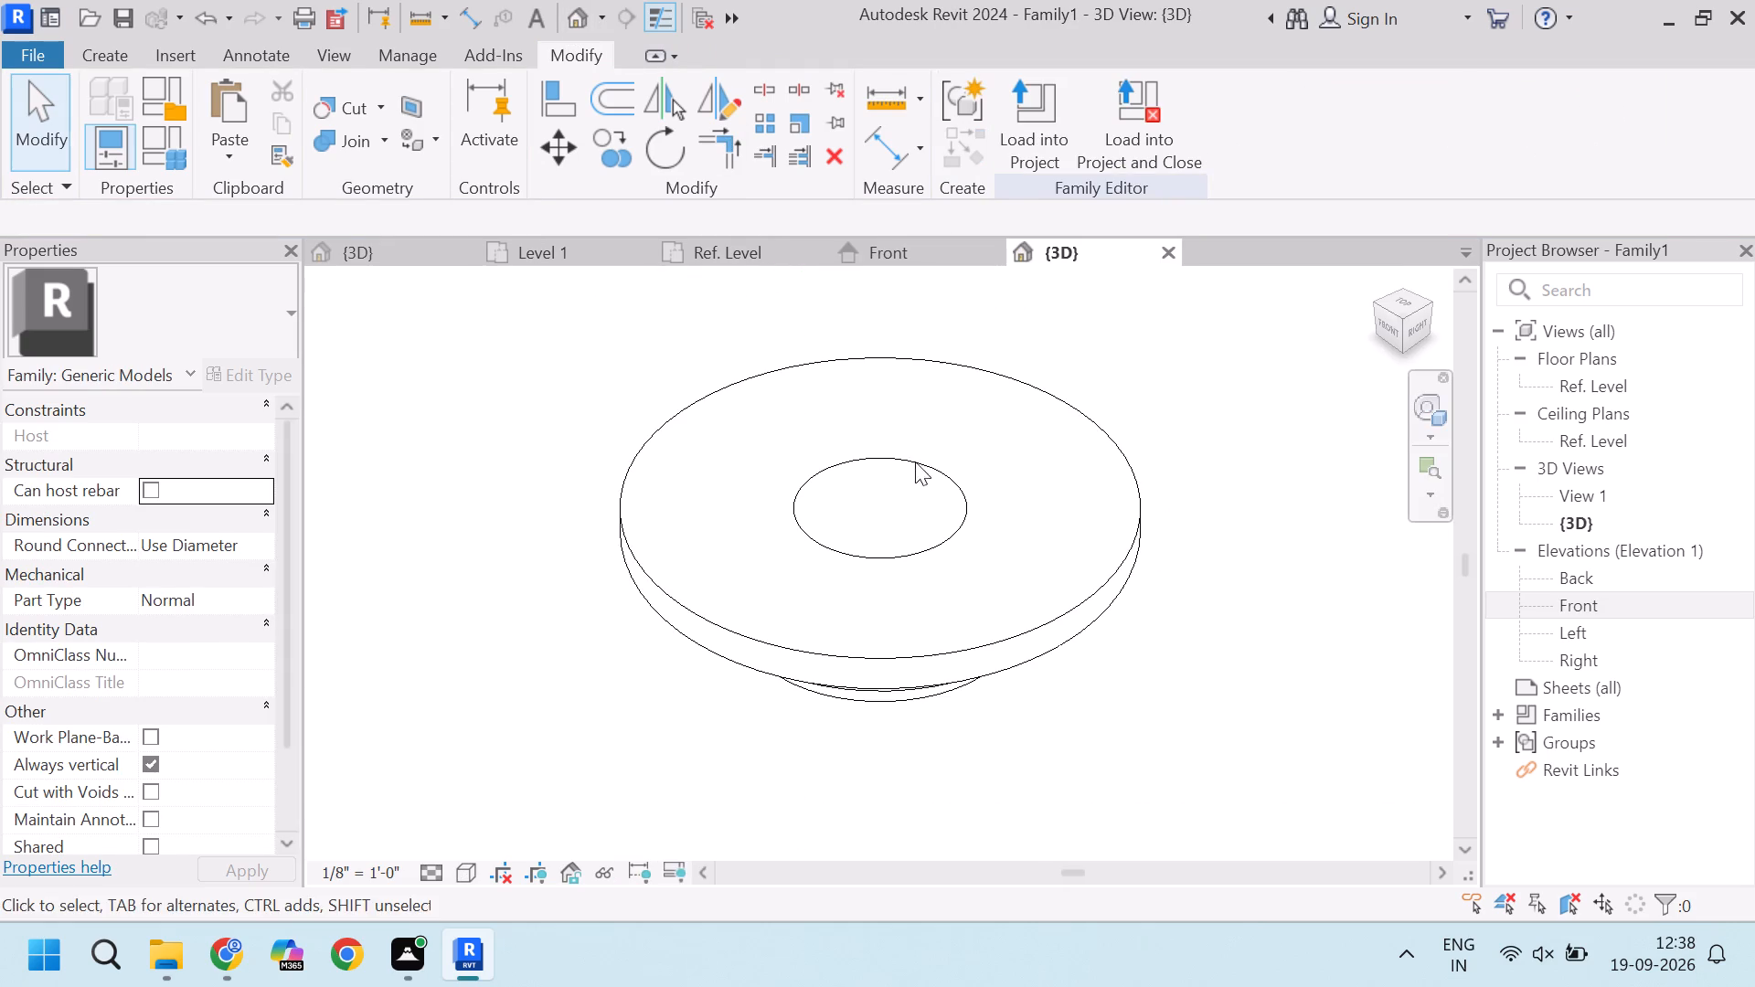
scroll(888, 523, "down", 4)
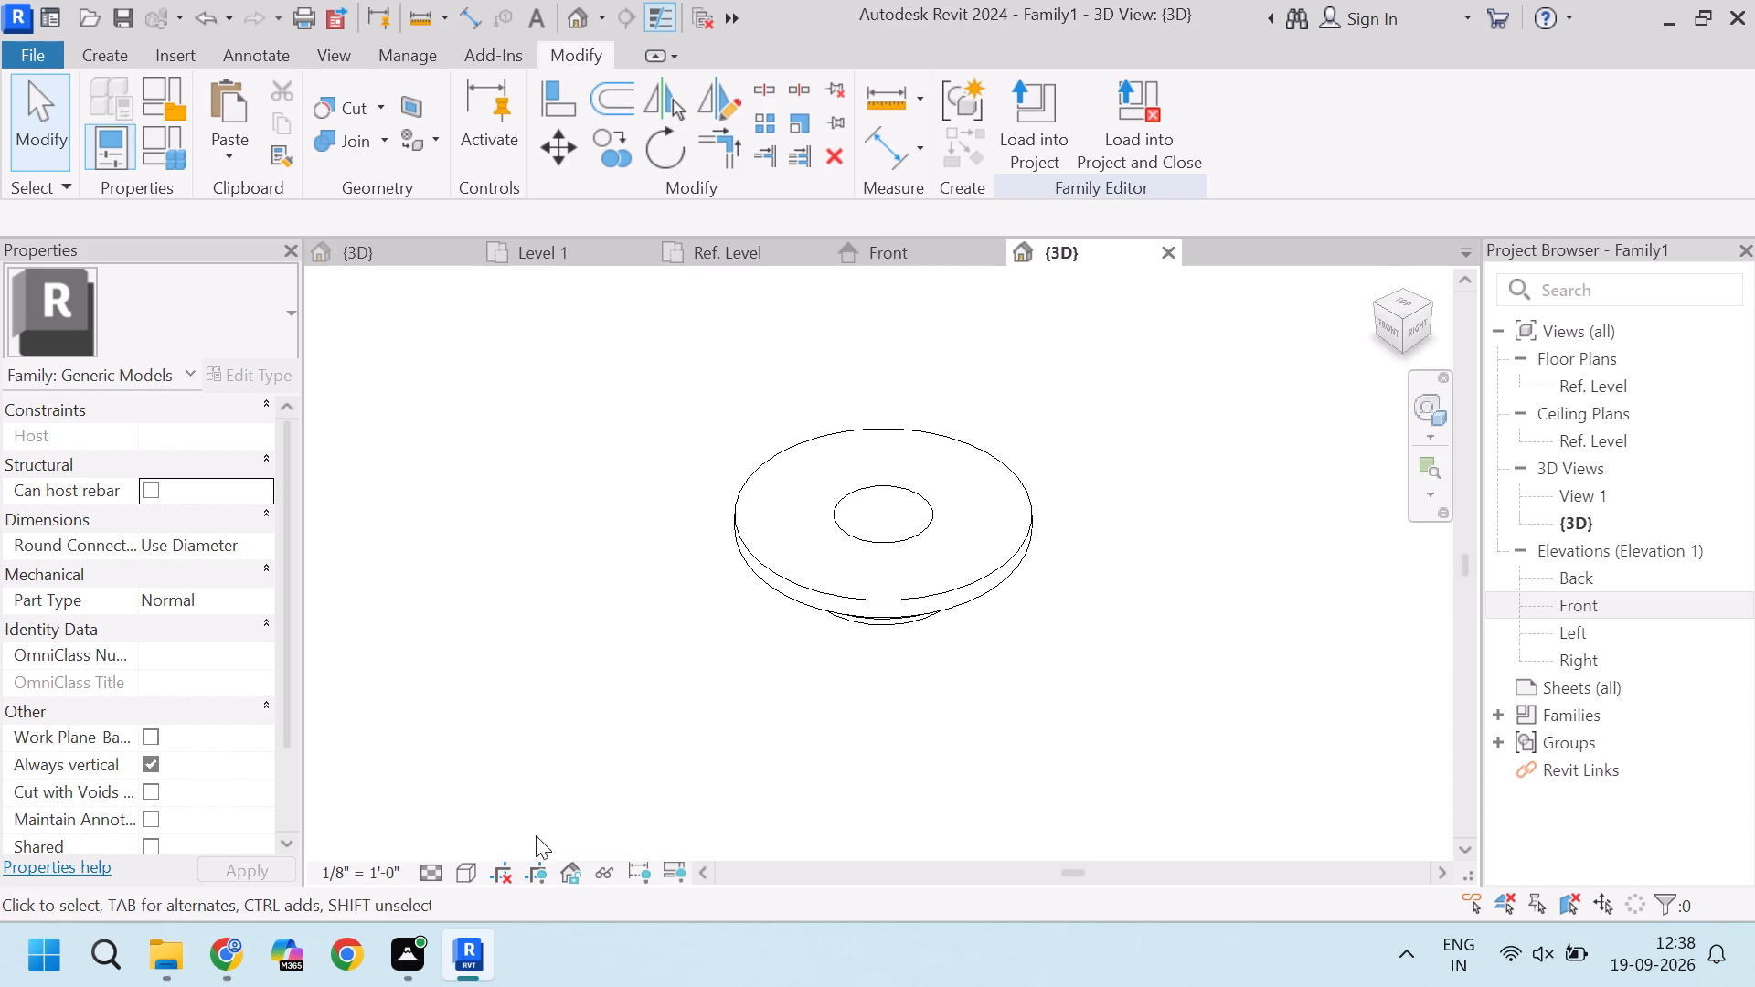
left_click(459, 867)
left_click(531, 816)
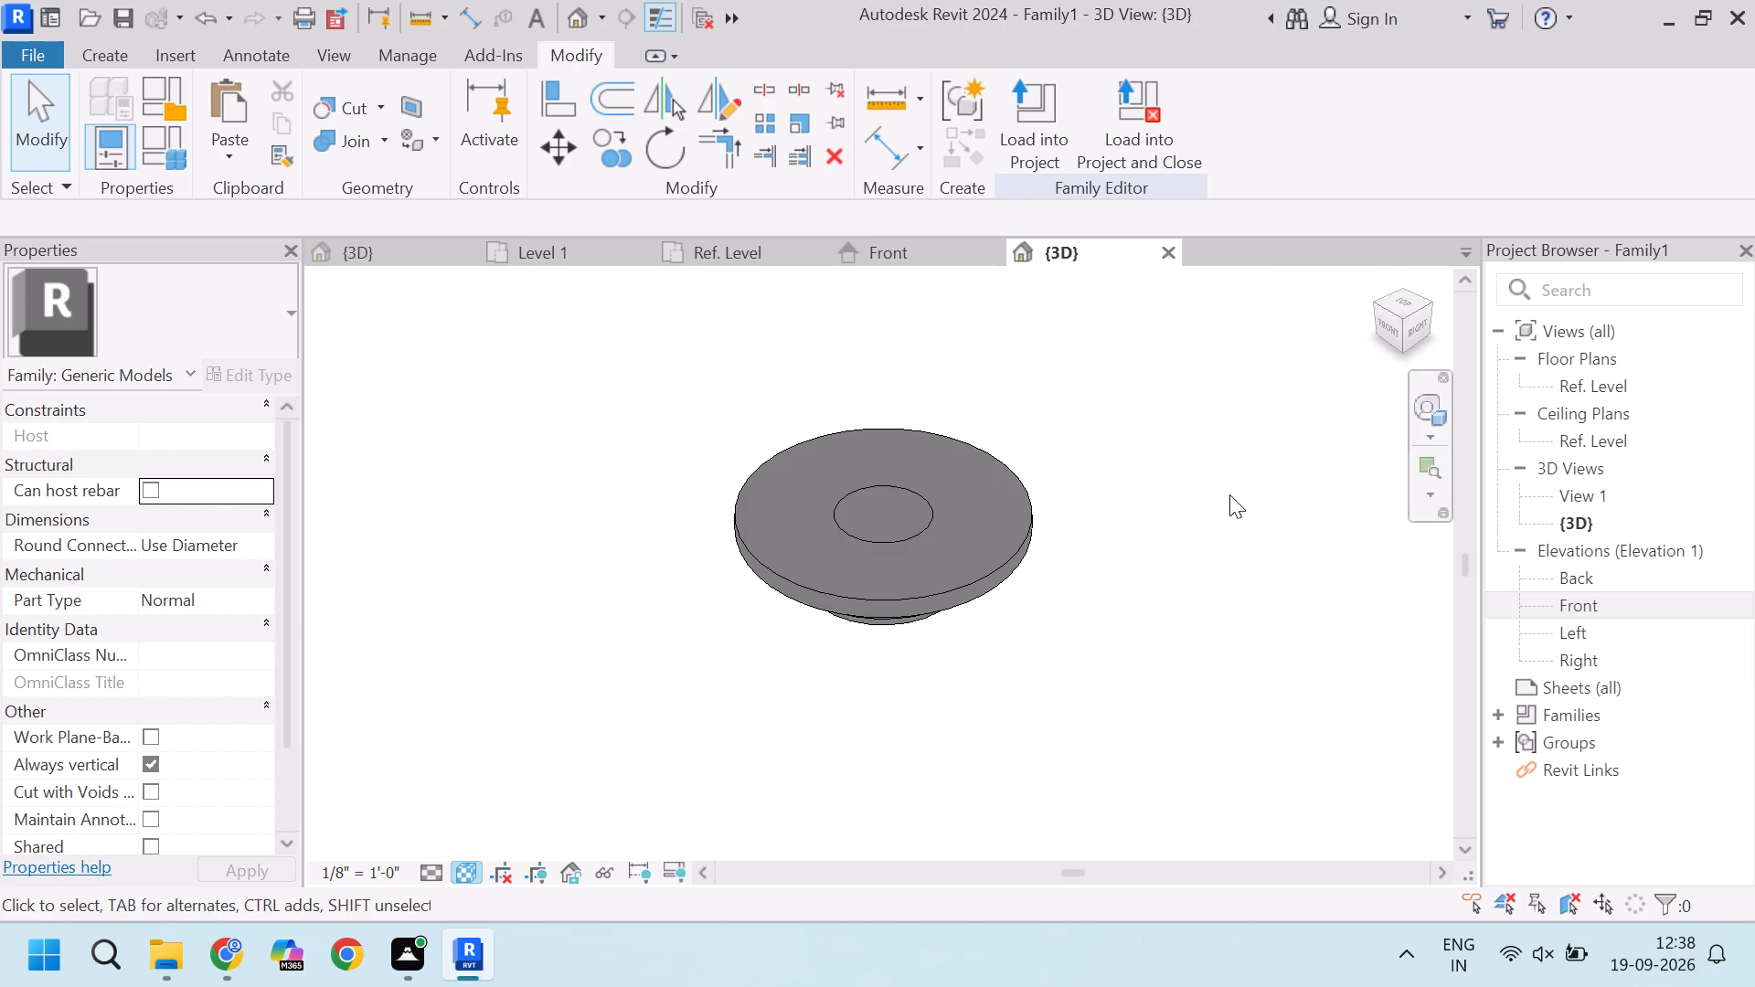
left_click(1229, 494)
left_click_drag(1418, 326, 1377, 384)
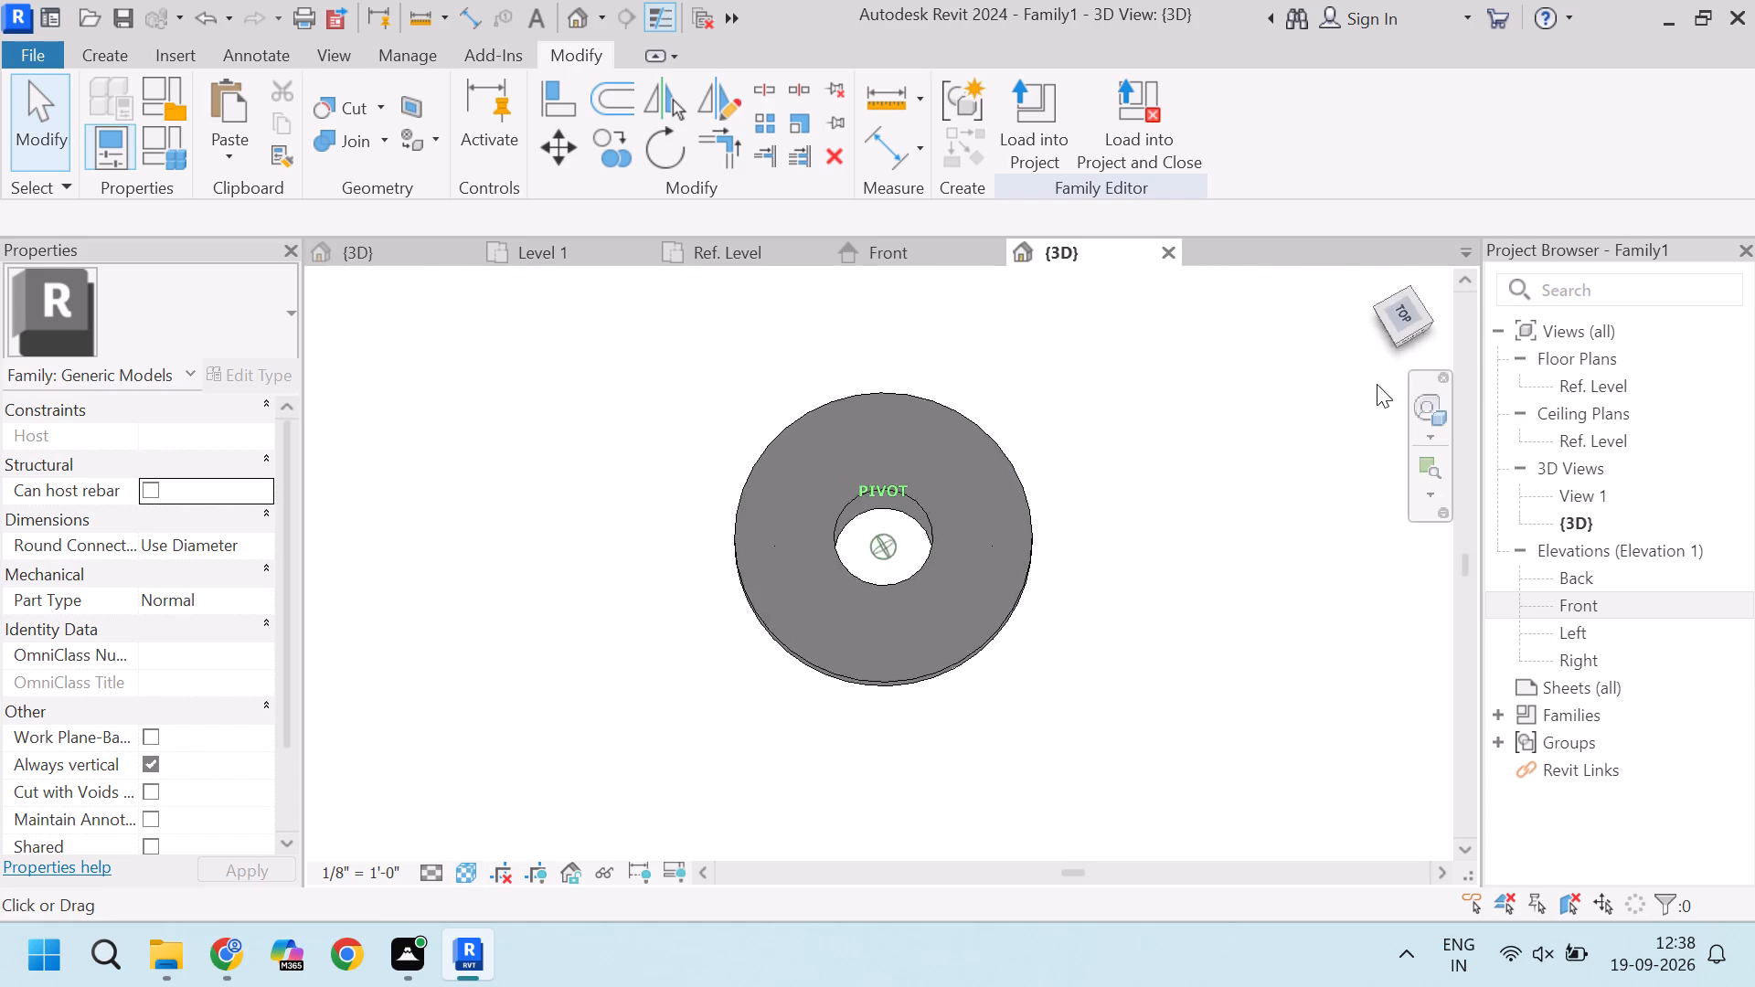
left_click_drag(1377, 384, 1402, 797)
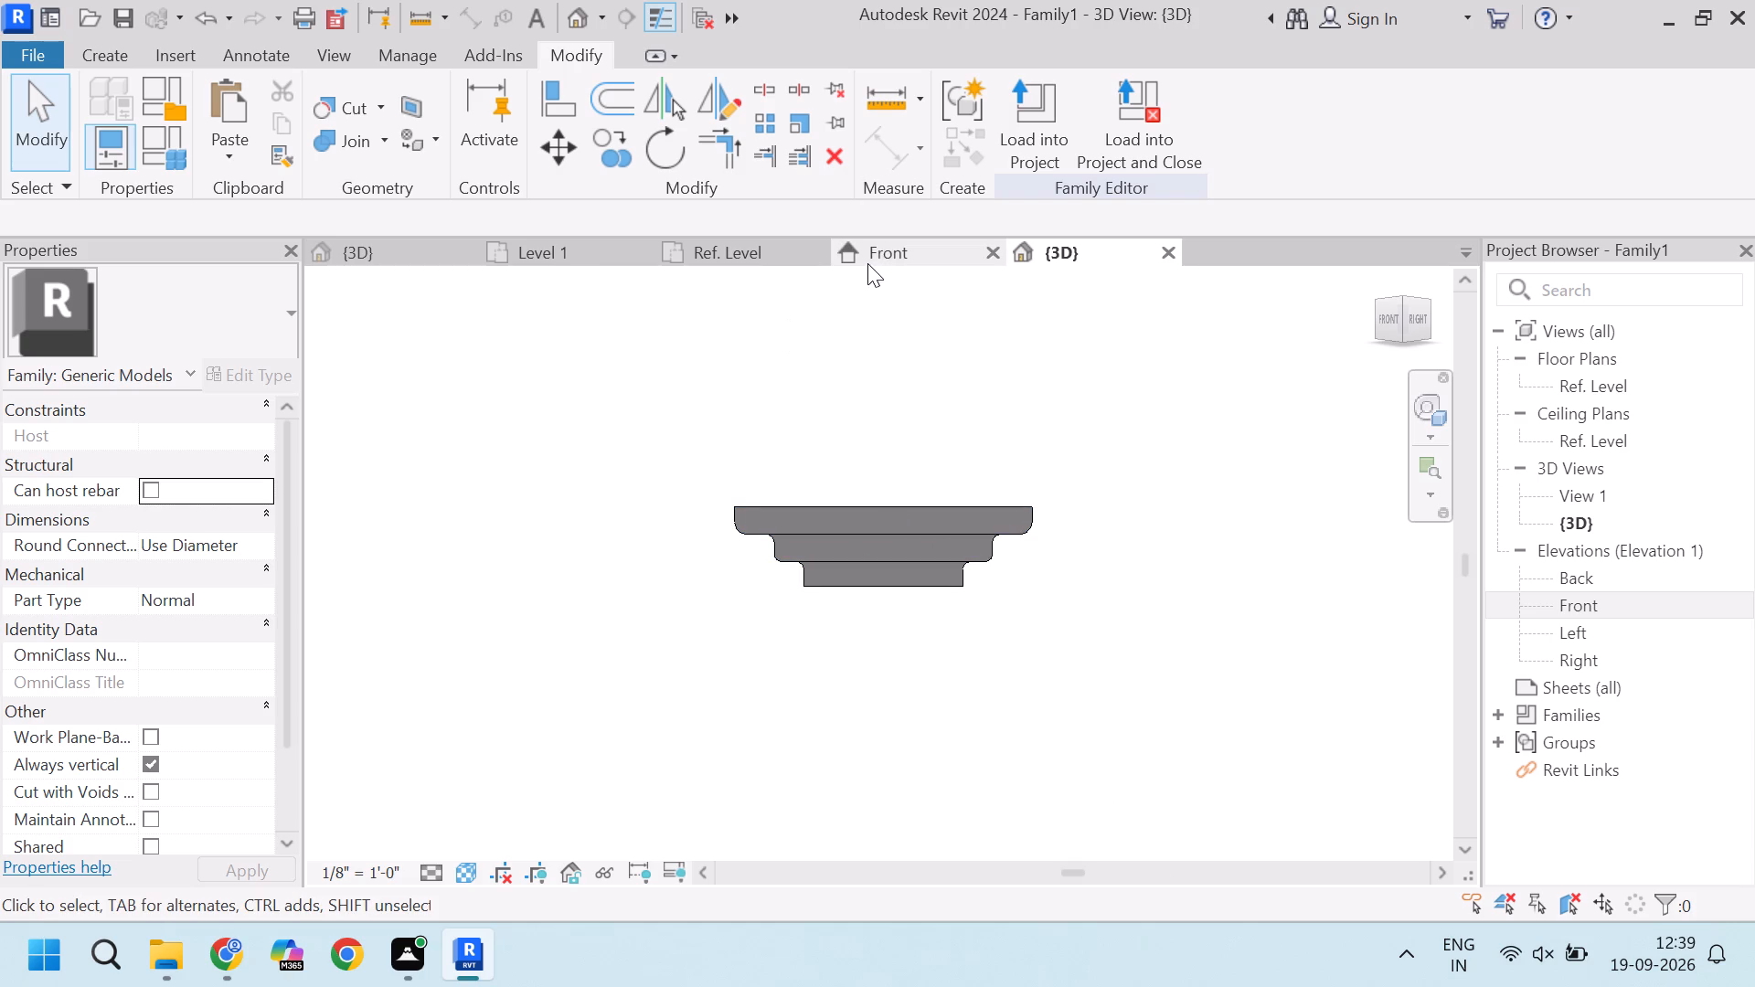
In the Front view, start a Void Revolve and draw a 1 1/2" vertical boundary line down from the solid's top edge, left of the vertical reference plane.
left_click(892, 255)
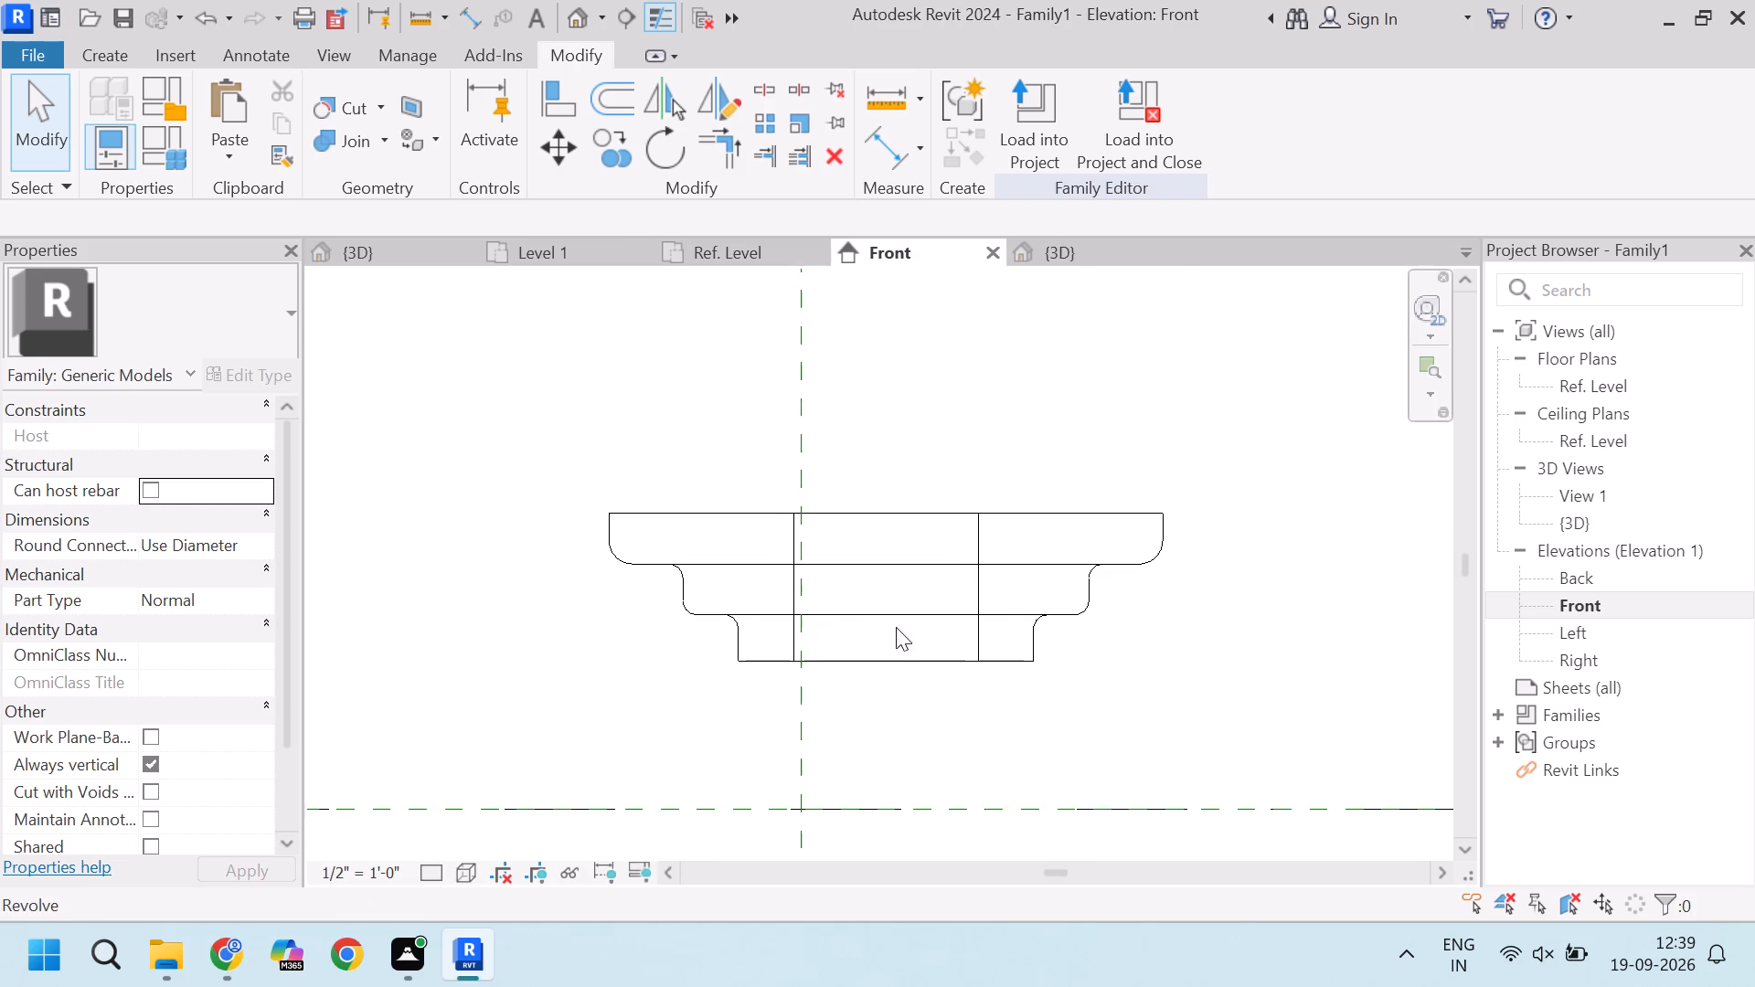
scroll(908, 594, "down", 6)
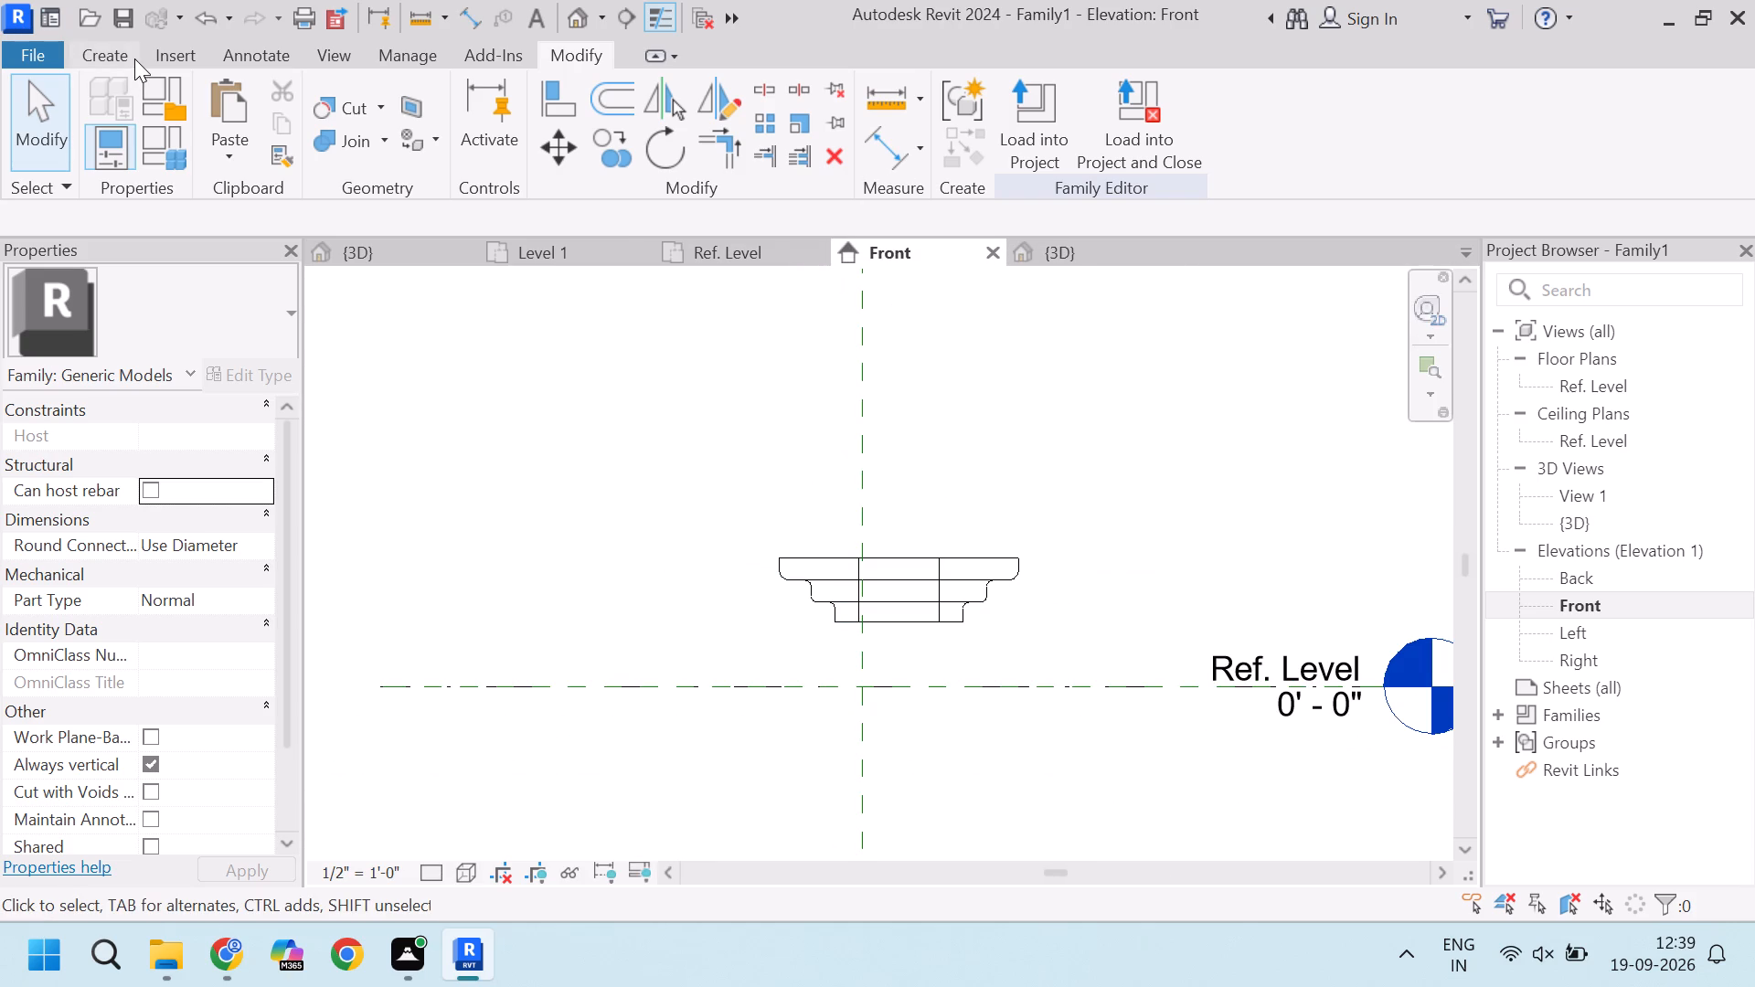
left_click(134, 58)
left_click(431, 170)
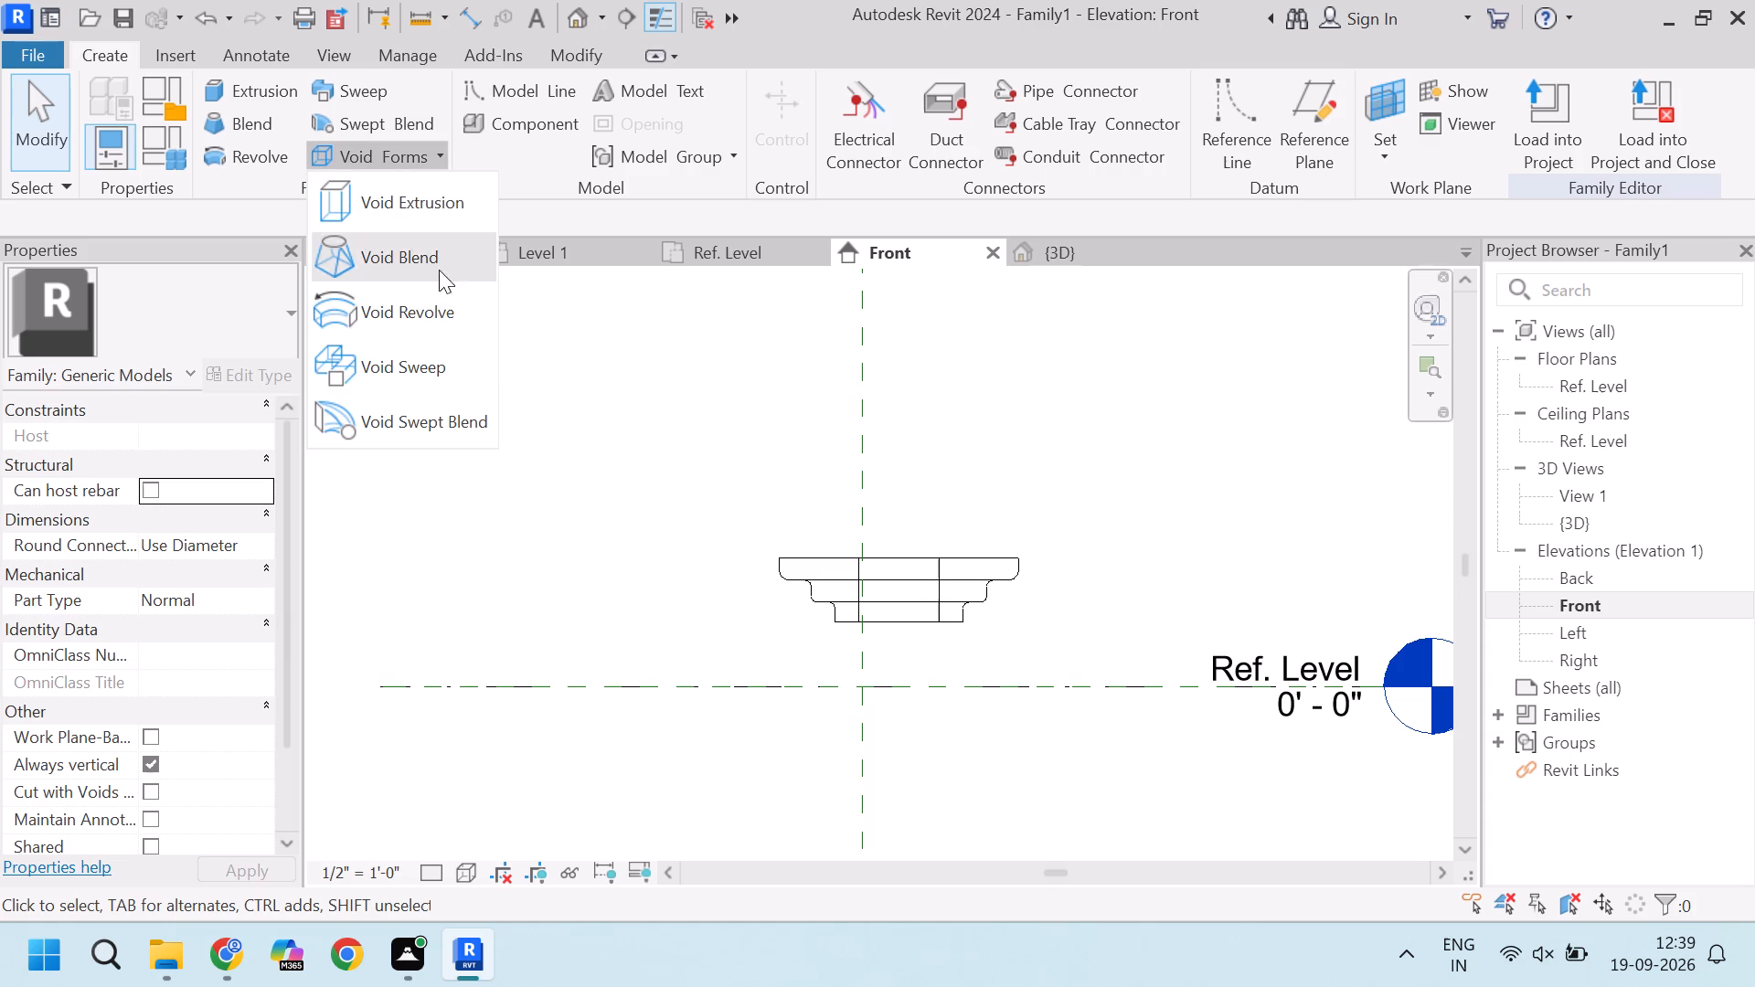
left_click(420, 323)
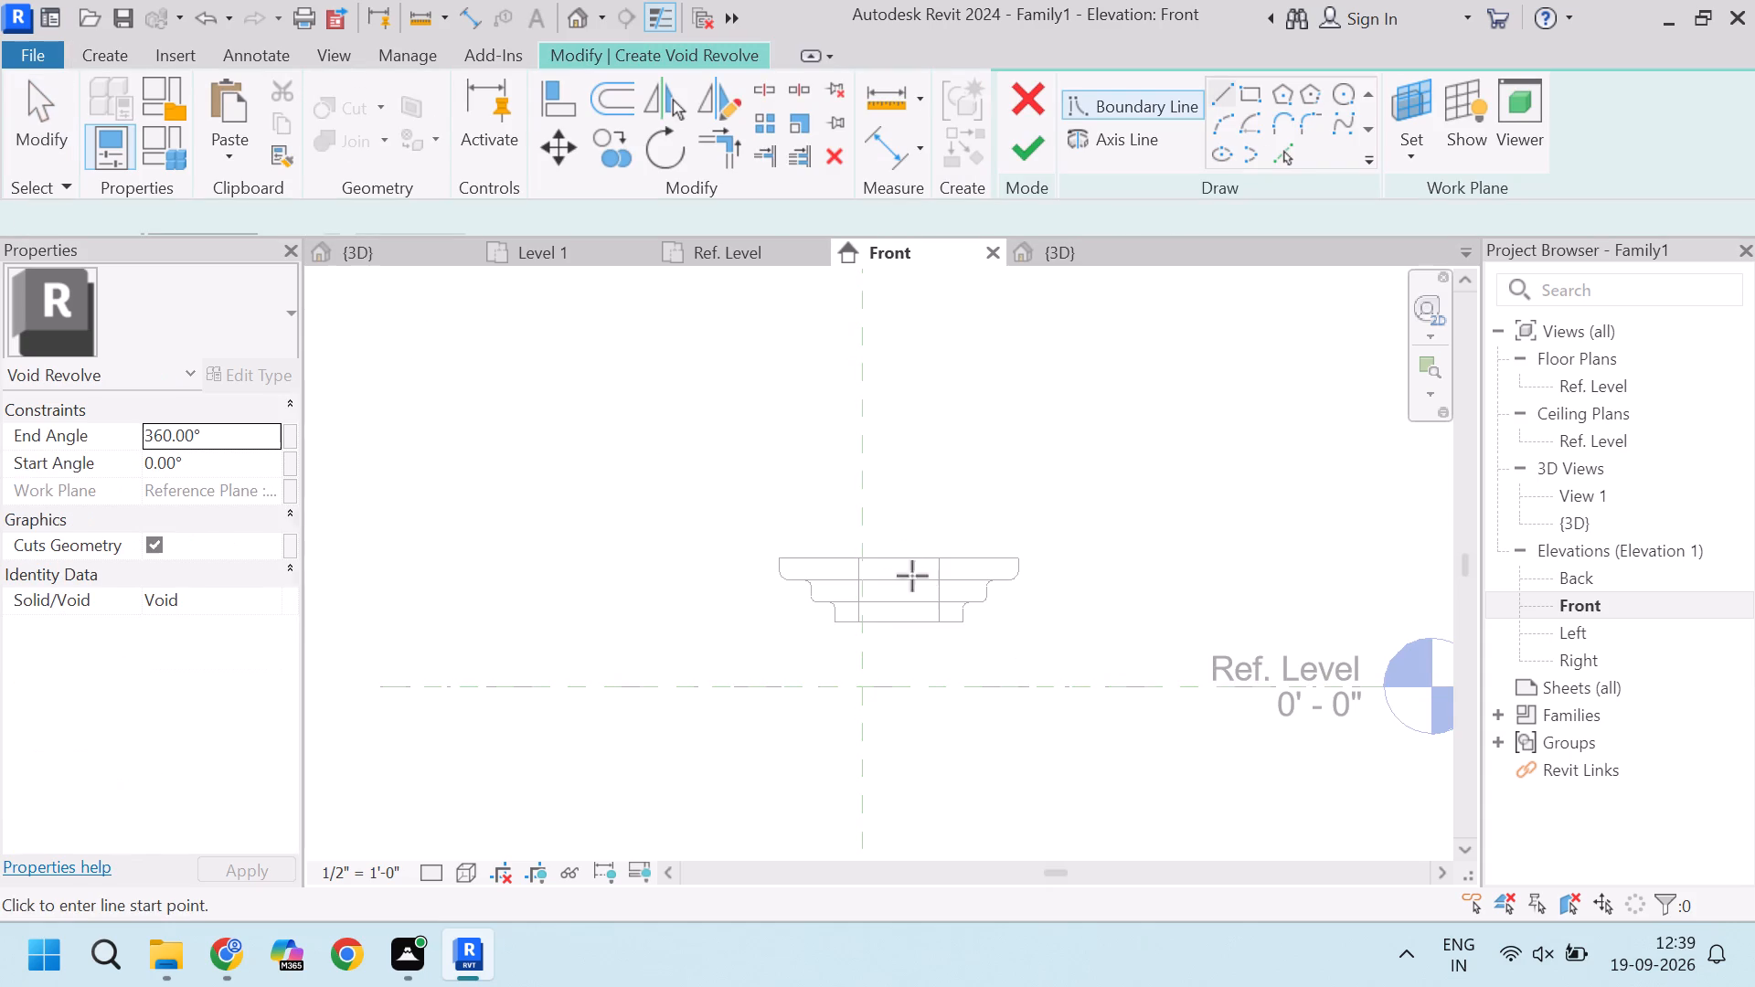
scroll(892, 560, "up", 10)
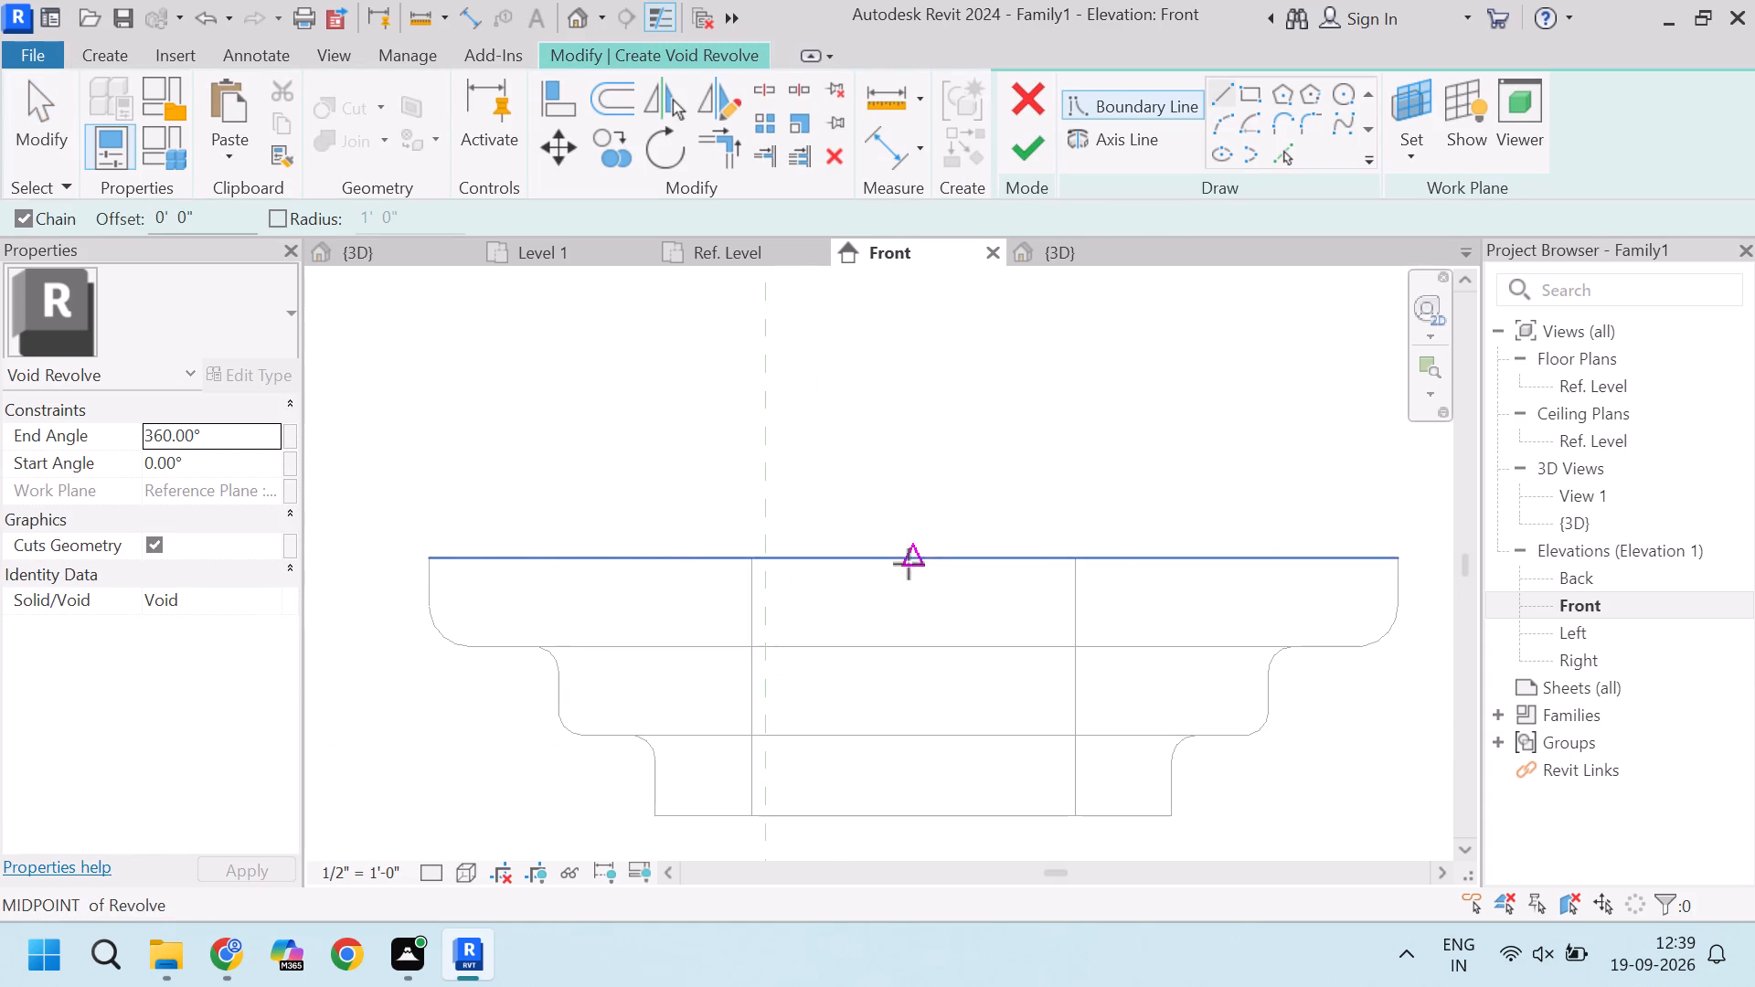
scroll(685, 537, "up", 2)
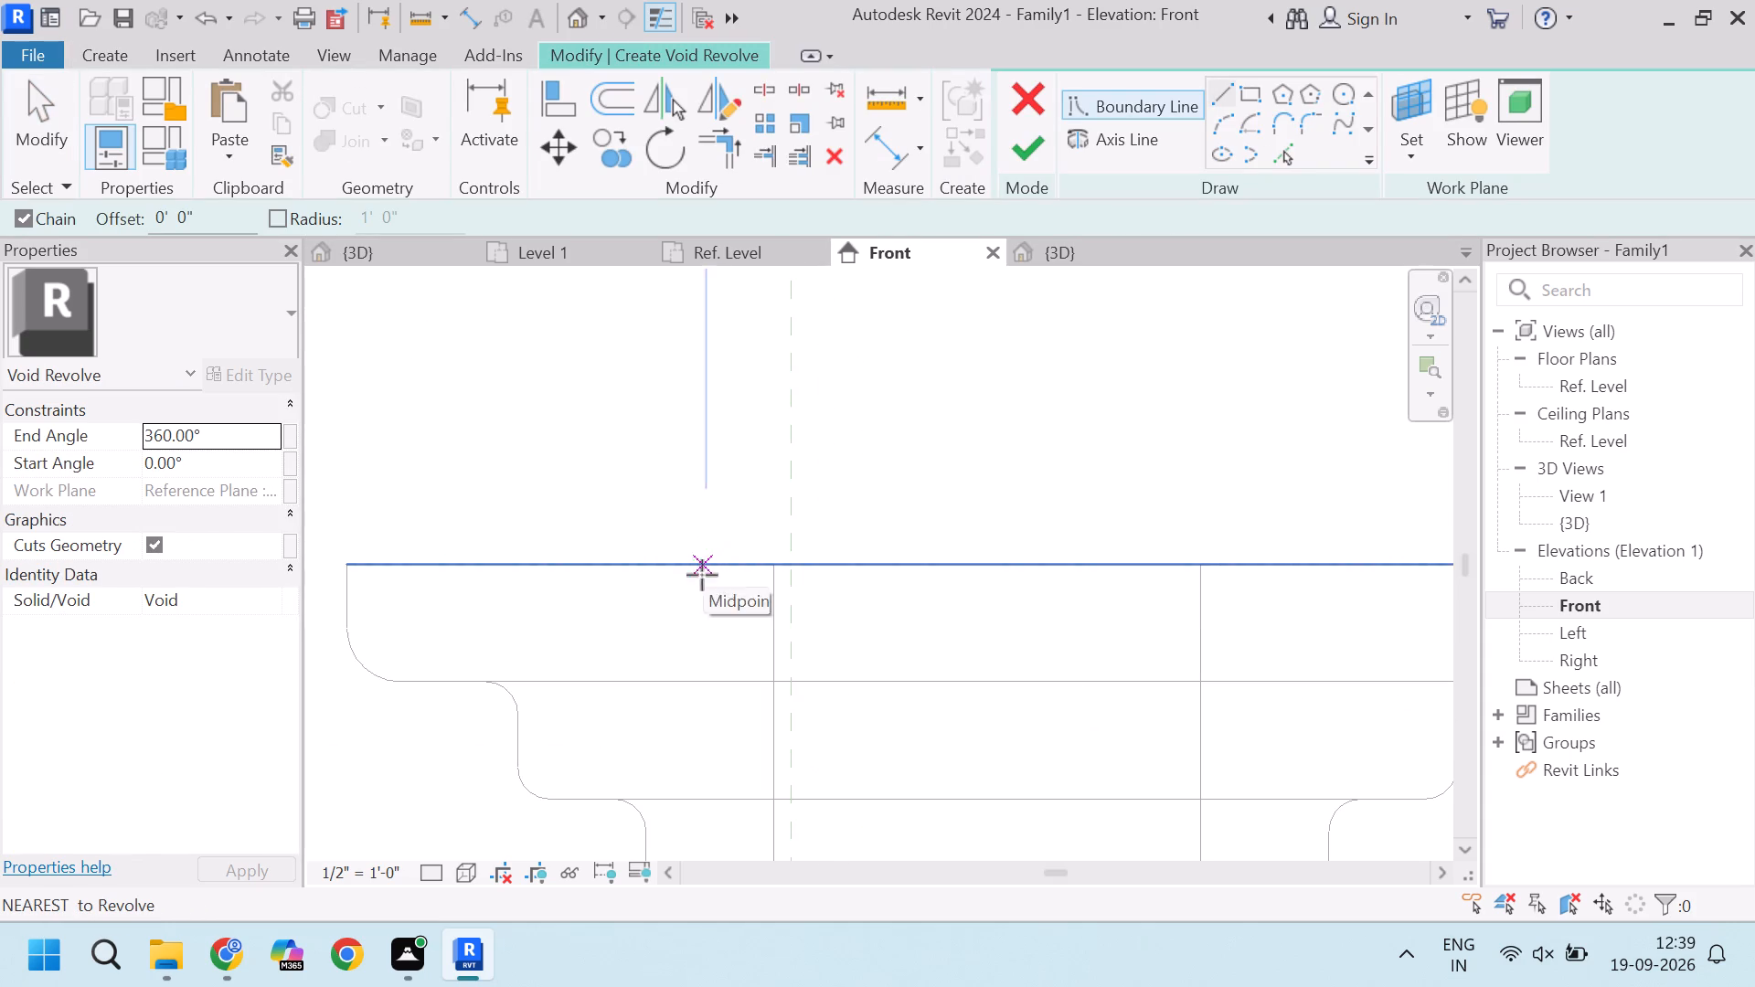
scroll(841, 534, "down", 4)
scroll(675, 556, "up", 5)
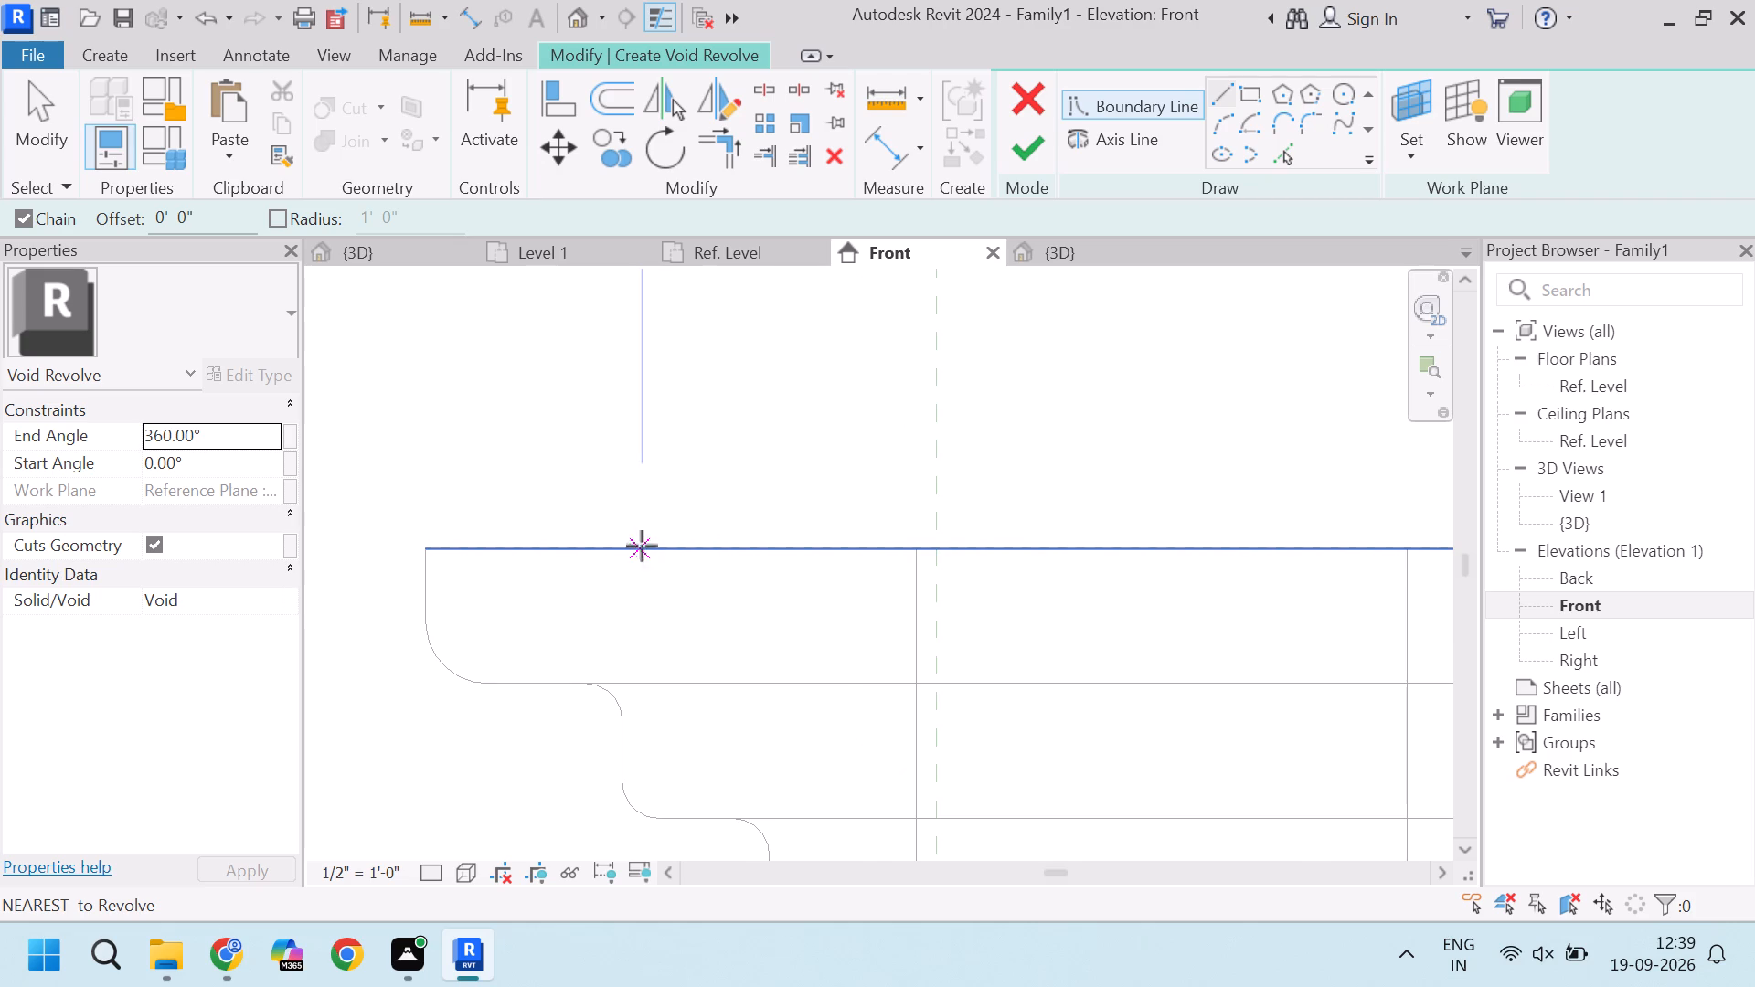
left_click(694, 553)
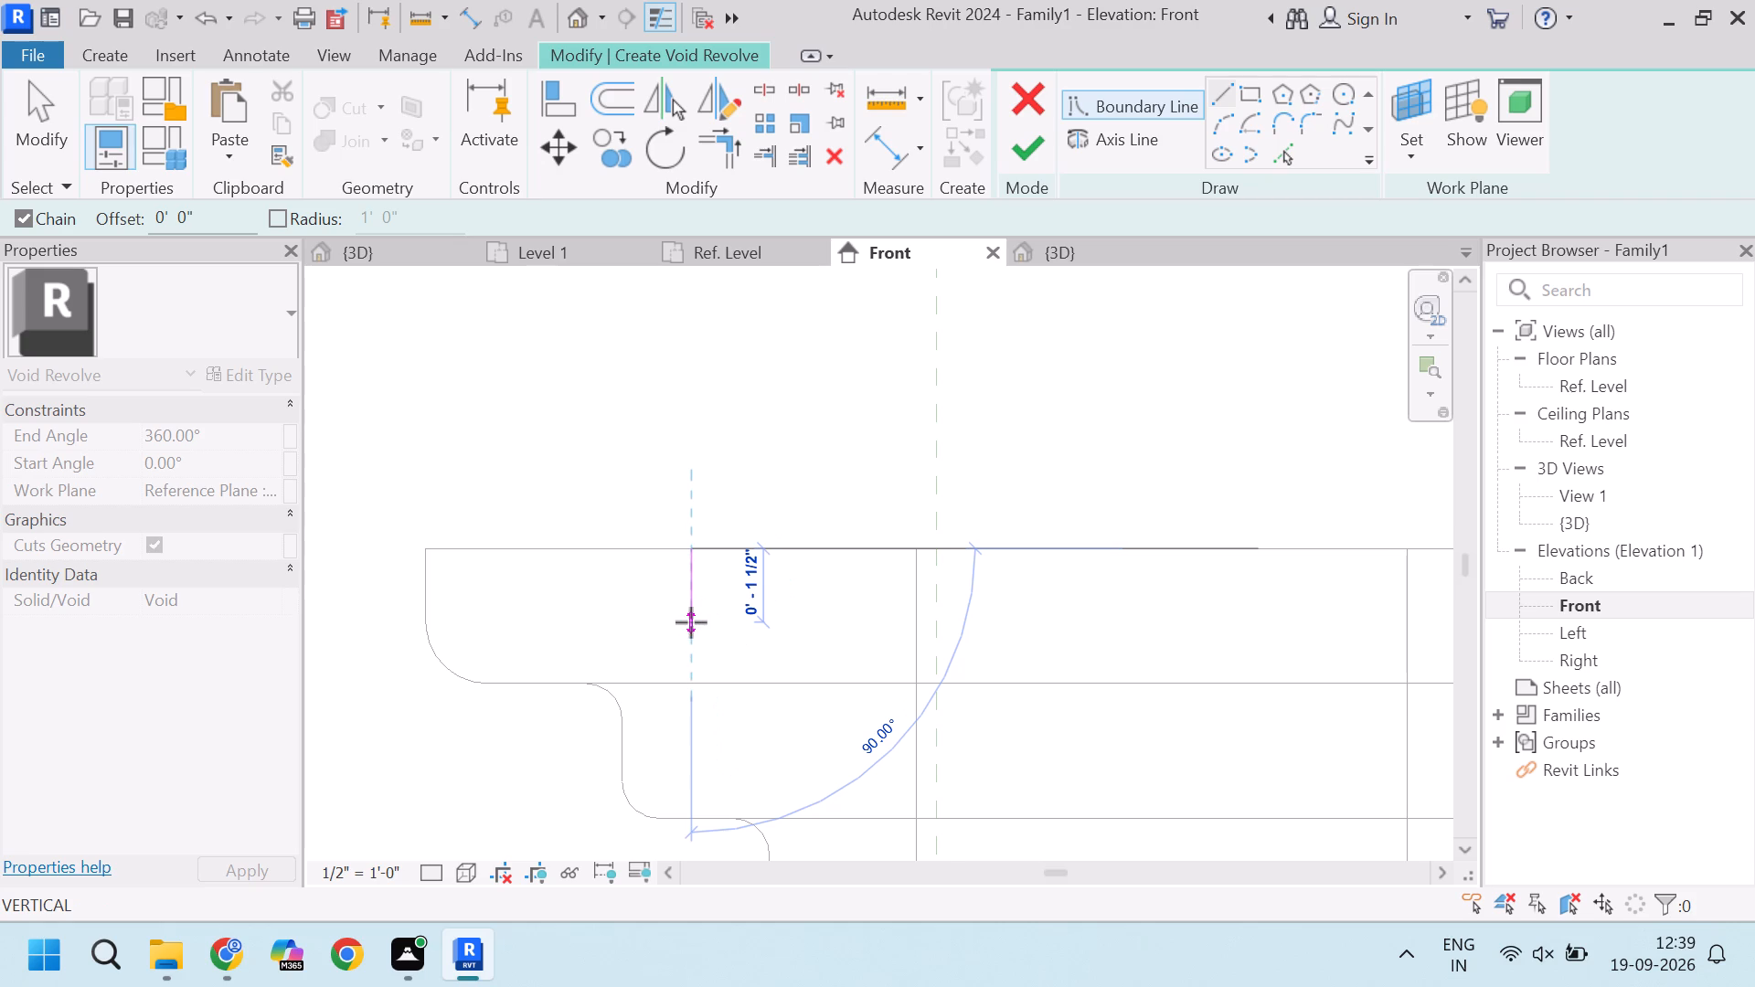
scroll(691, 622, "up", 3)
scroll(693, 622, "down", 4)
scroll(697, 618, "up", 3)
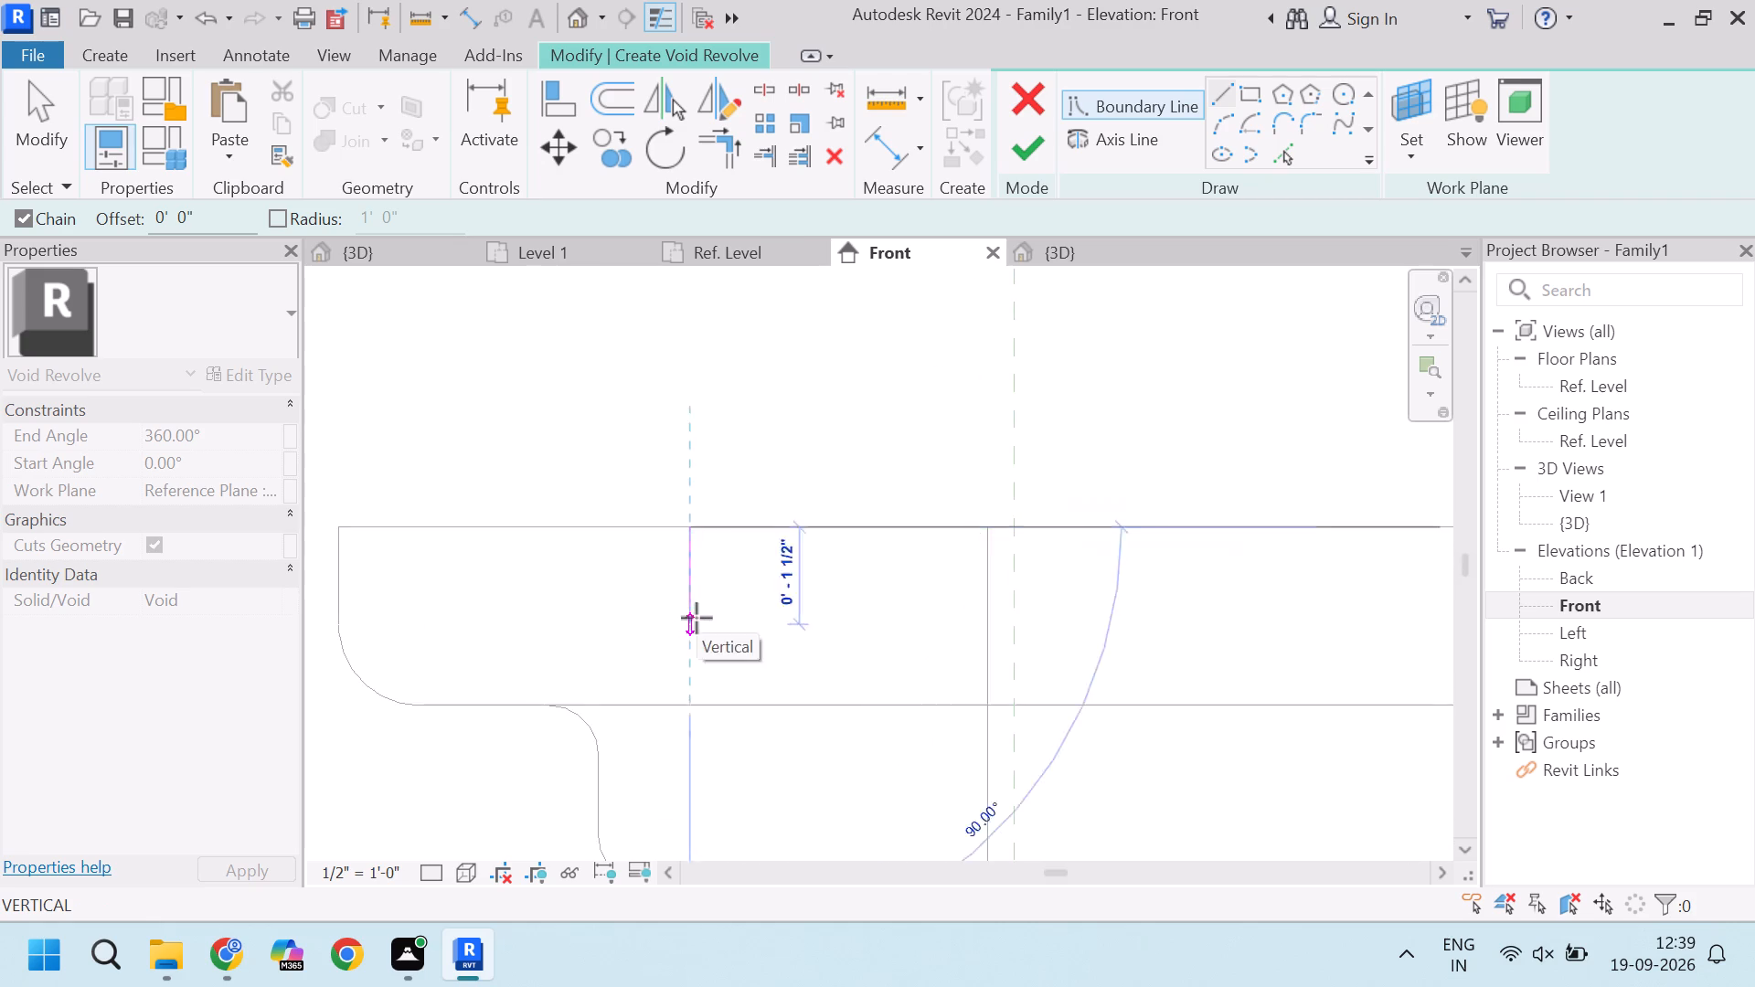
scroll(698, 617, "up", 2)
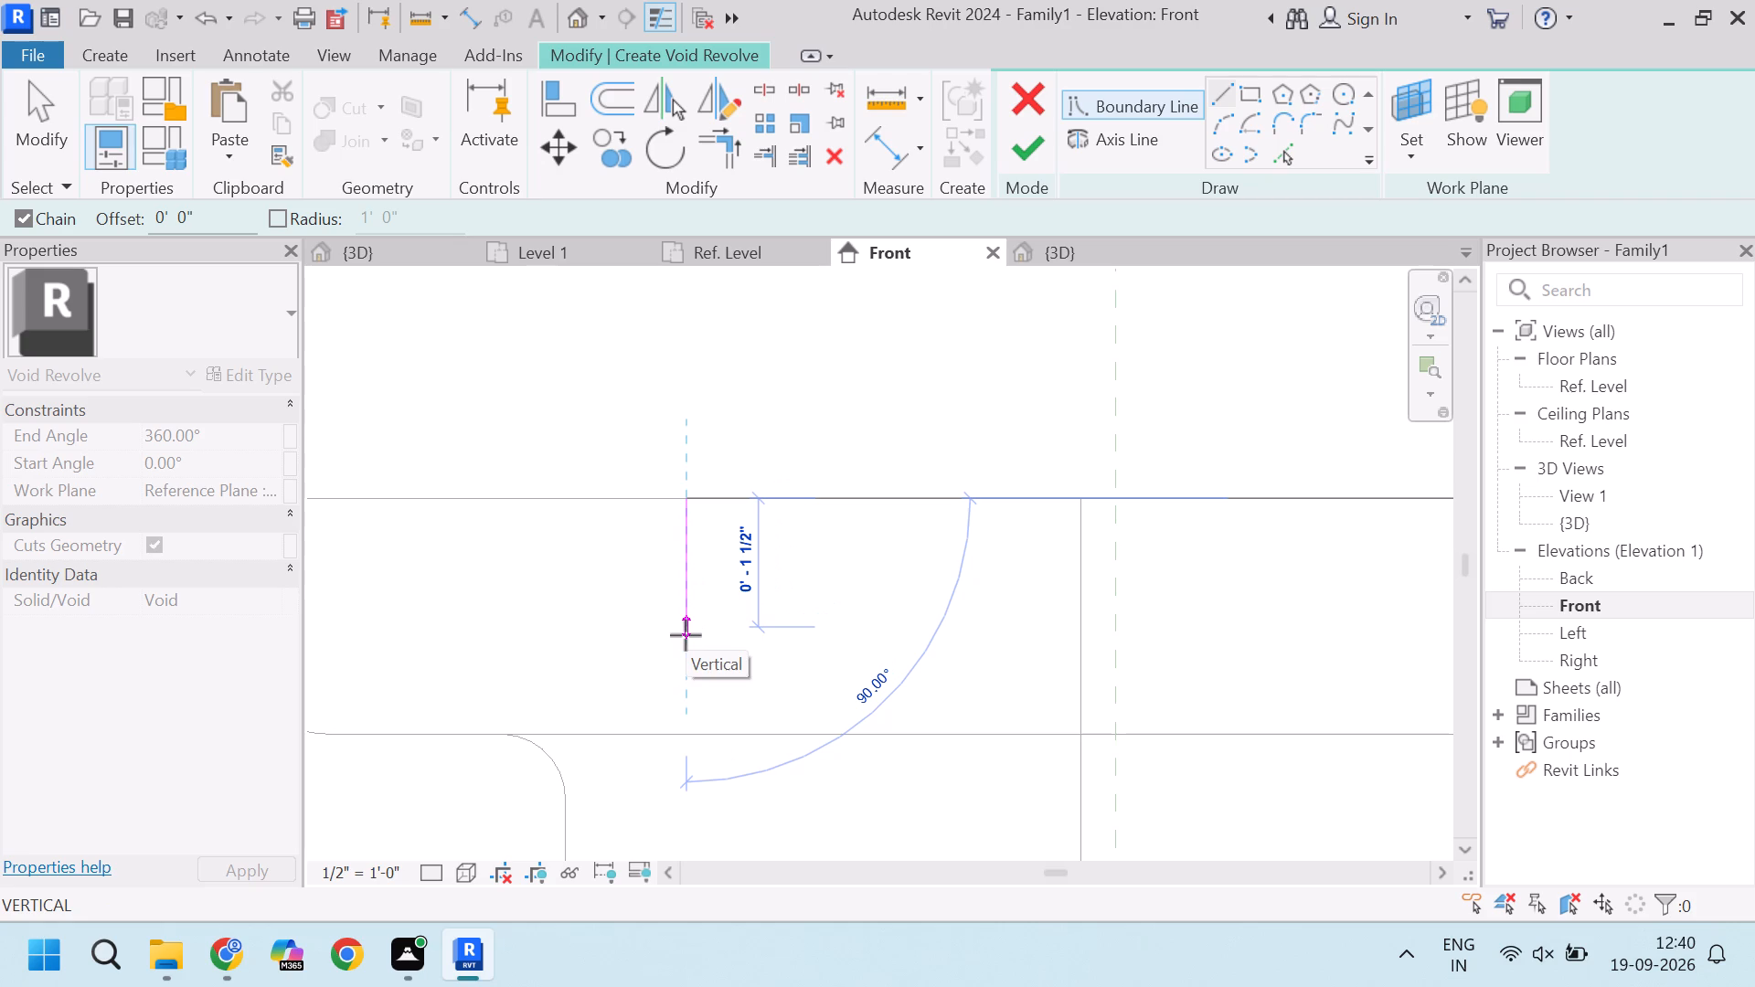
left_click(686, 635)
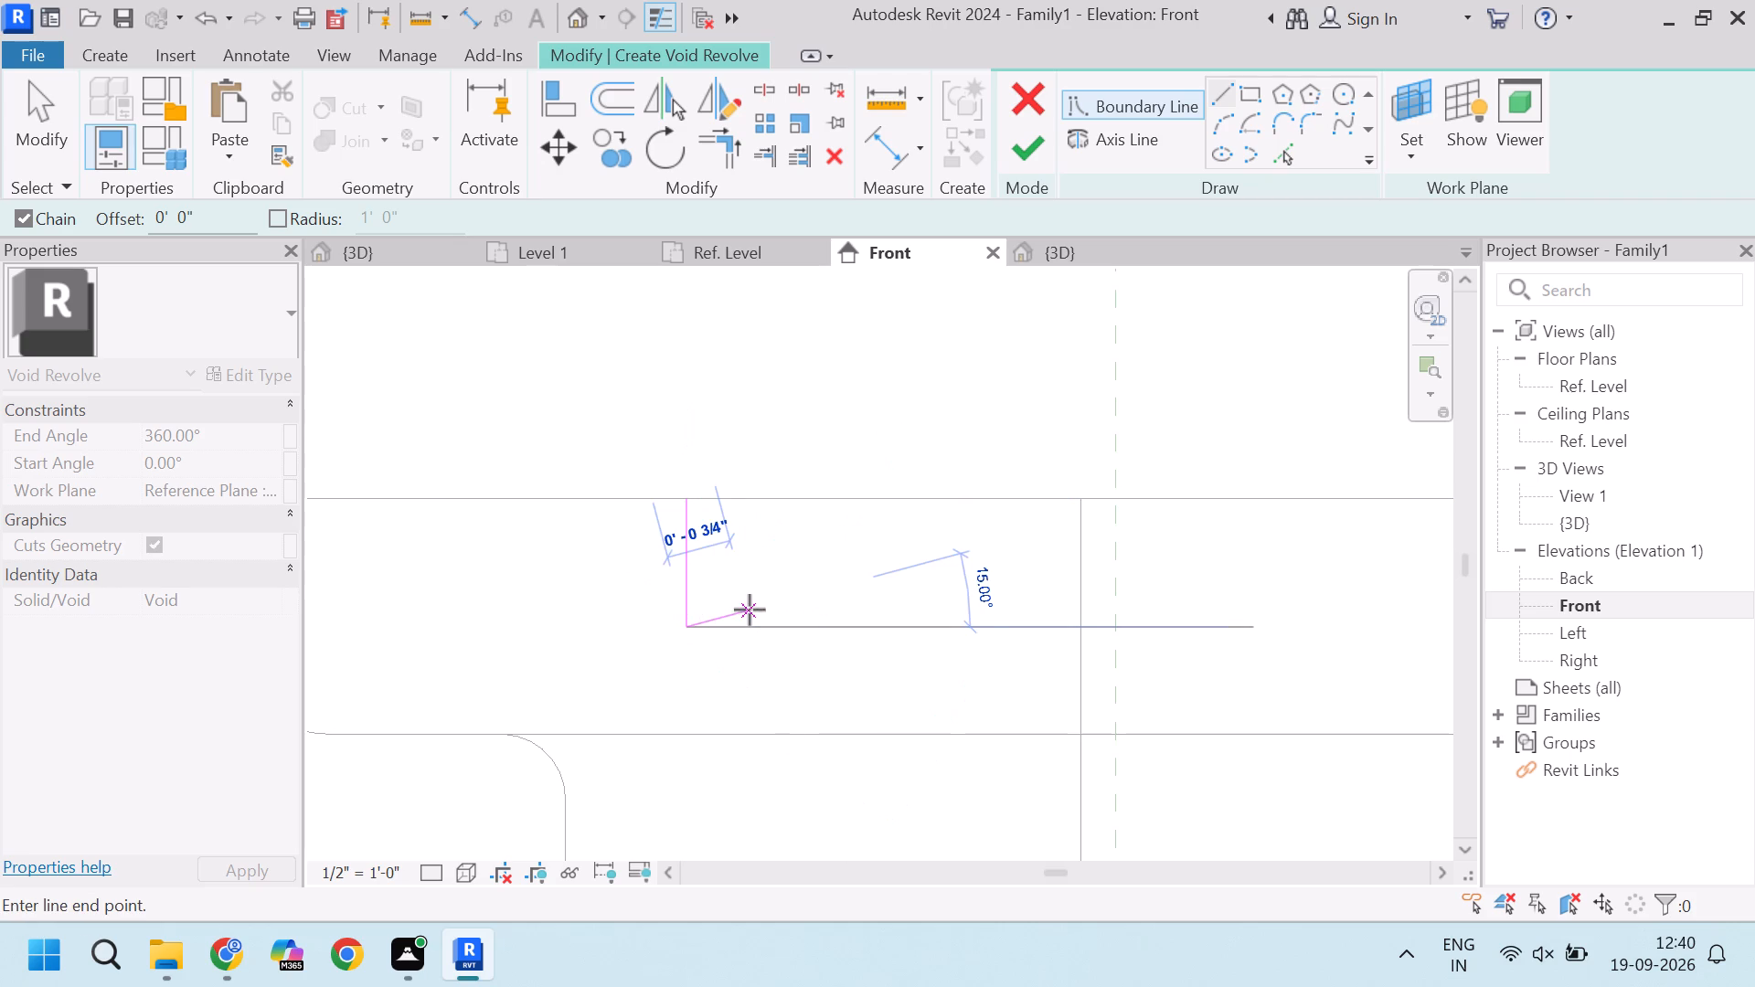
Close the void boundary as a stepped profile with a 3/4" bottom edge, 3/4" risers and a top edge along the solid's top.
left_click(753, 626)
left_click(755, 566)
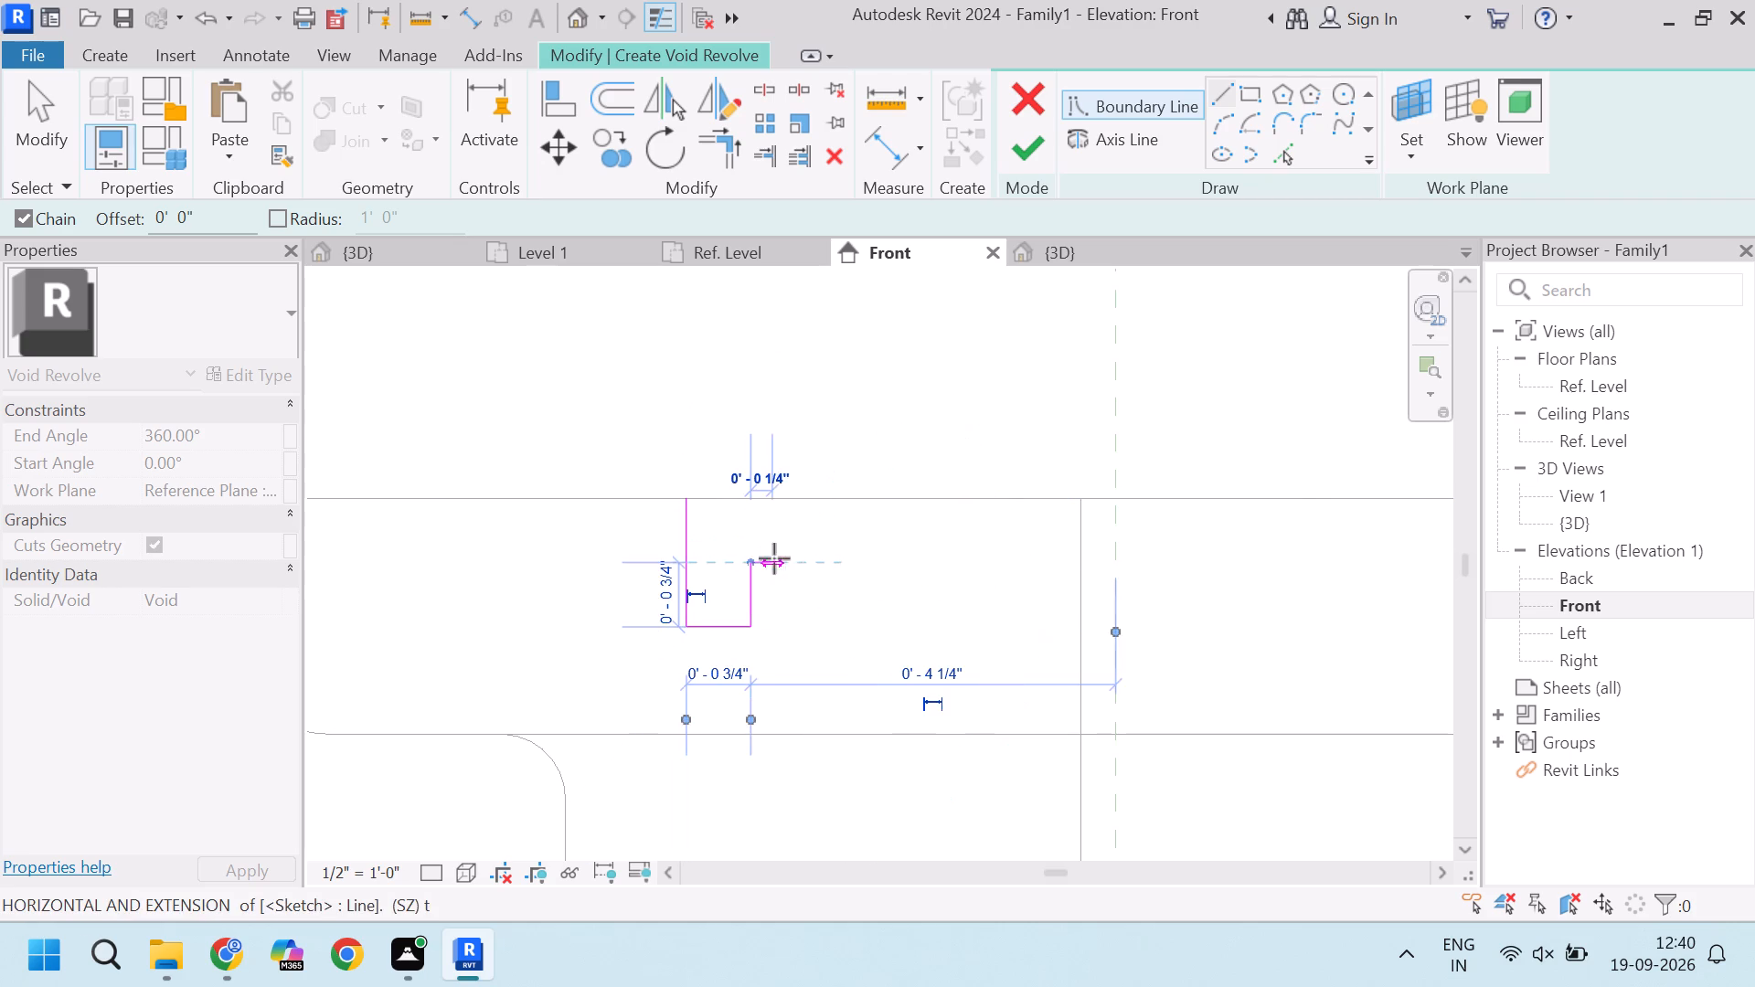
left_click(803, 558)
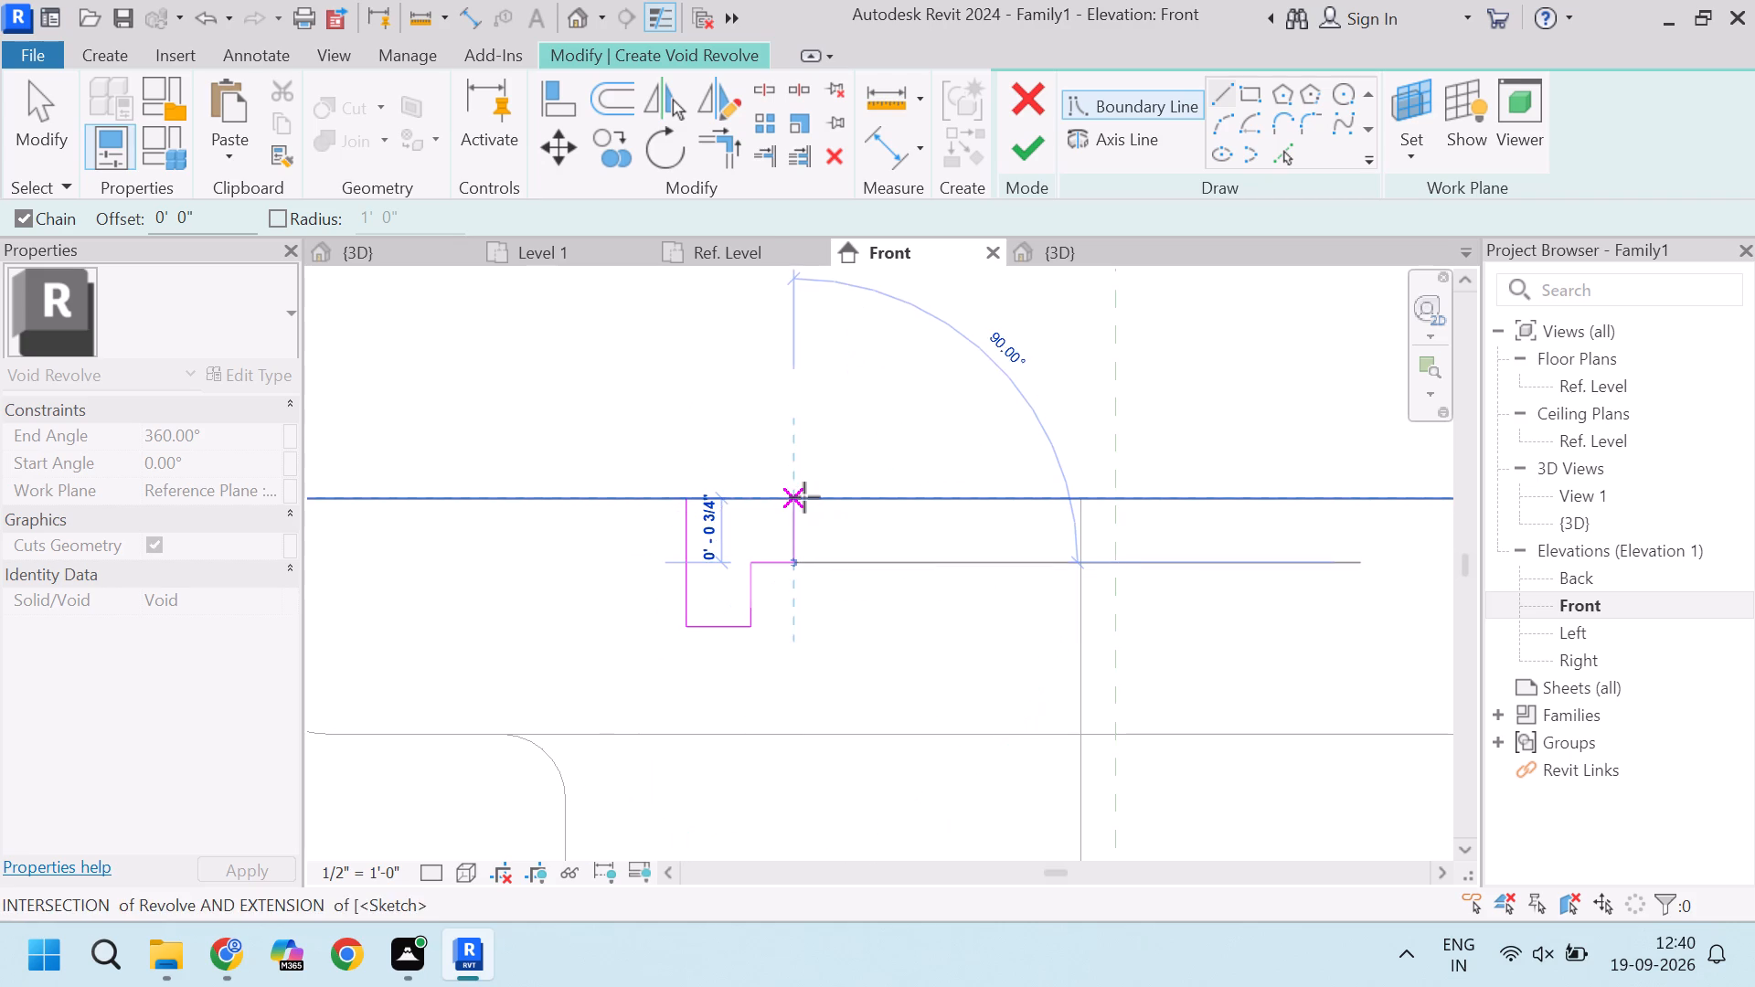
left_click(804, 497)
key("Escape")
left_click(792, 503)
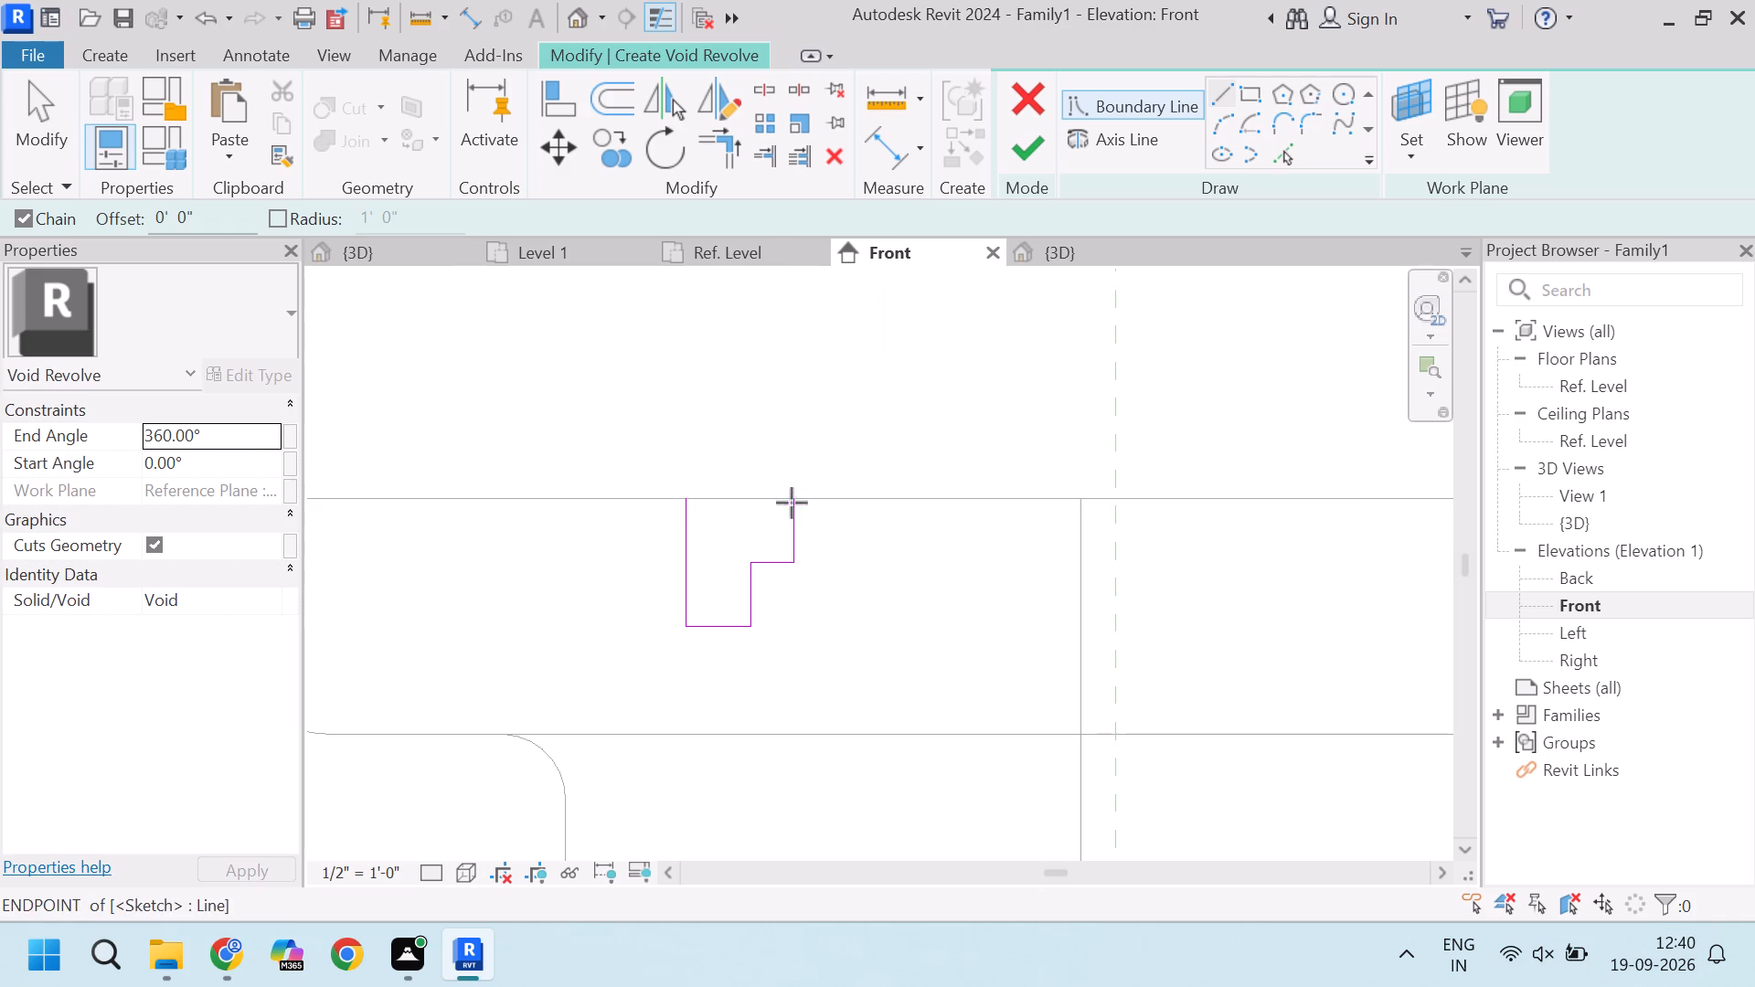
left_click(685, 494)
key("Escape")
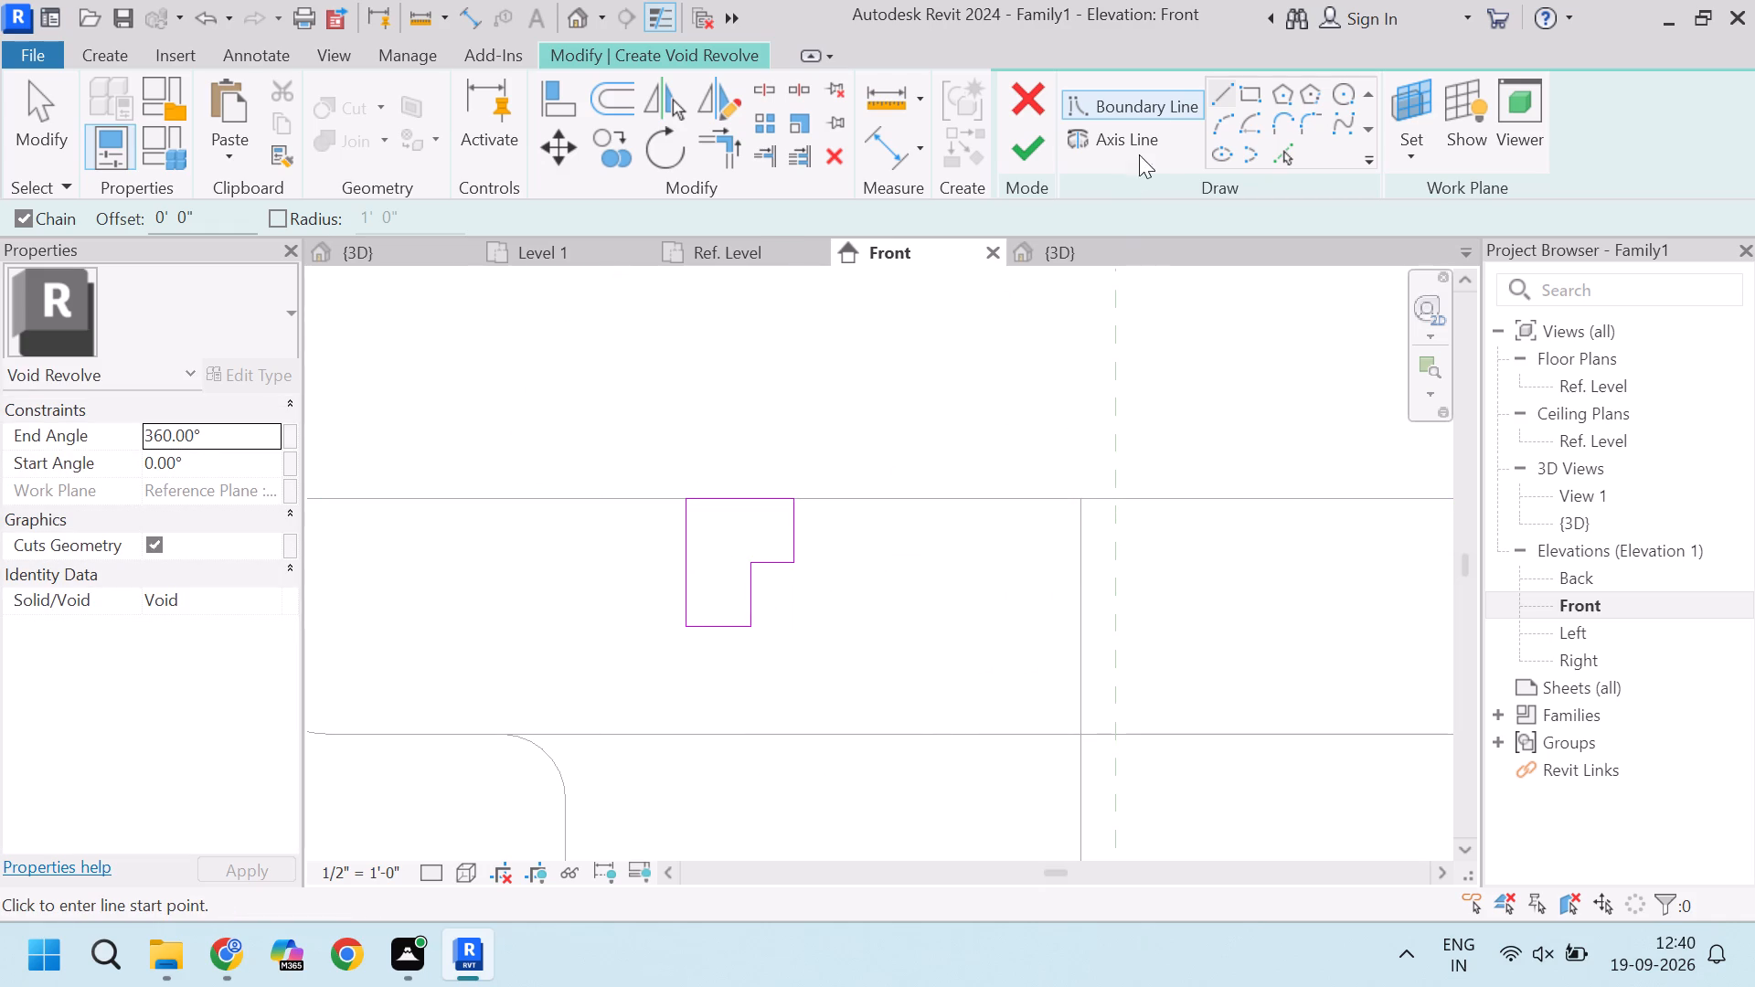
Draw the axis line along the void profile's 1 1/2" vertical edge and finish the Void Revolve.
left_click(1138, 133)
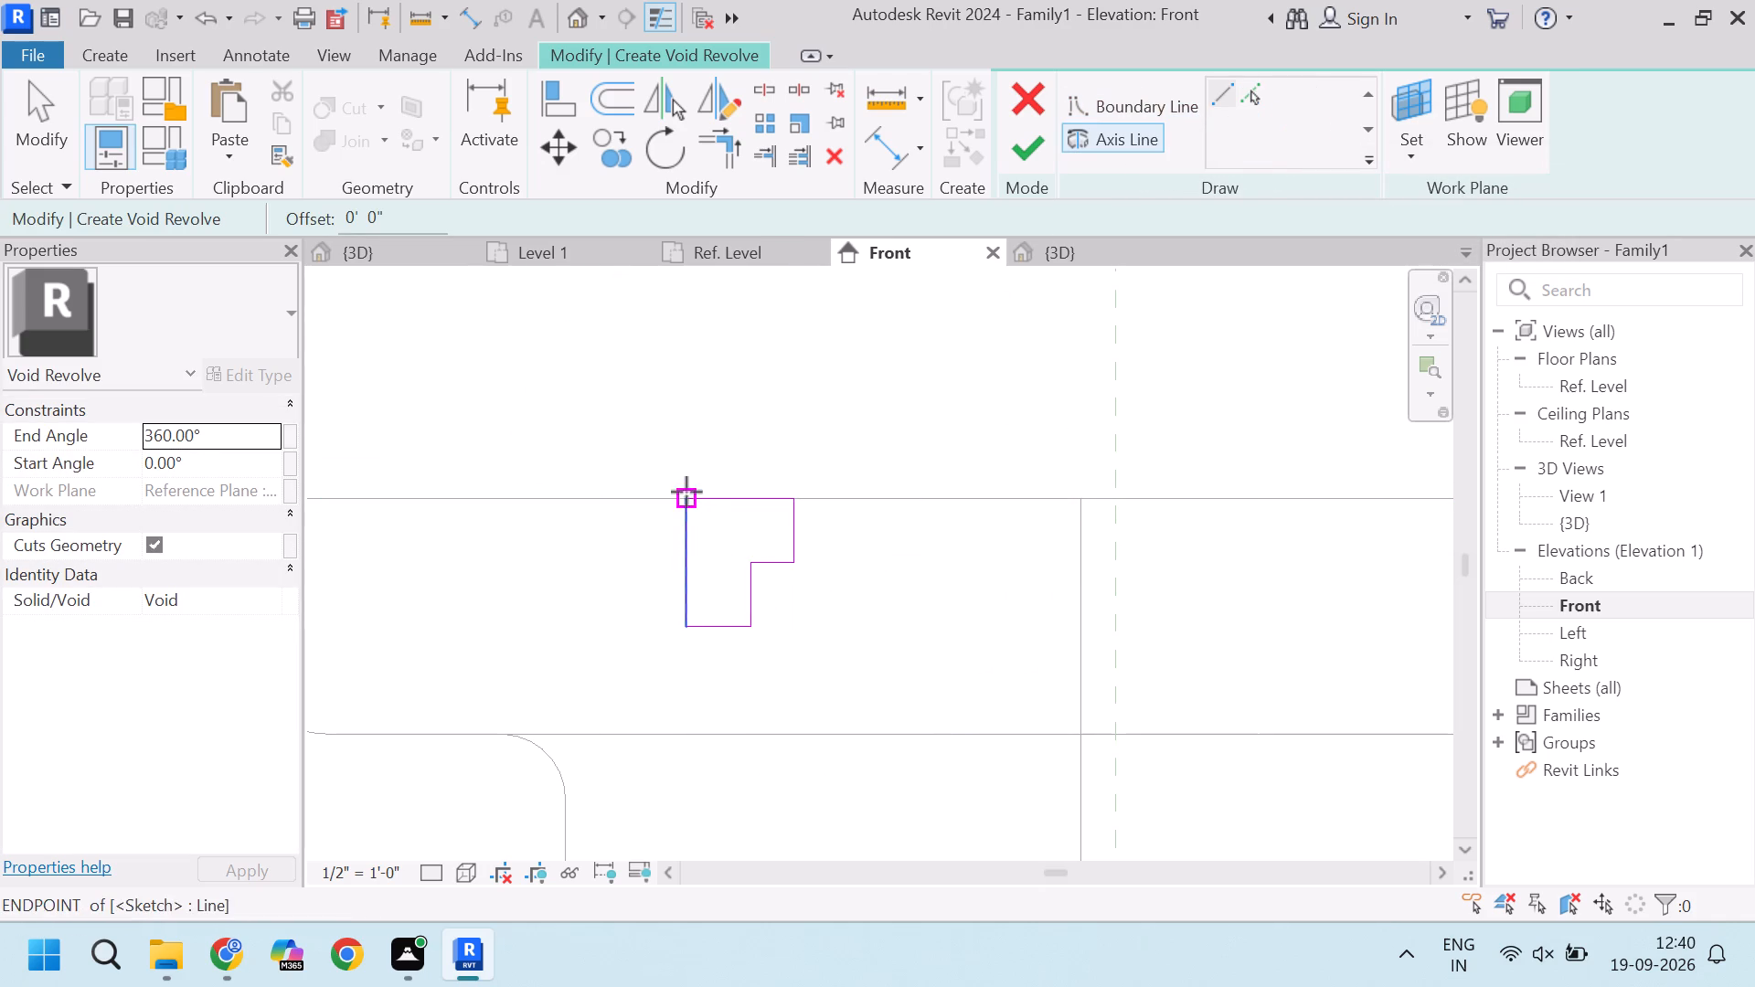
left_click(686, 492)
left_click(678, 625)
key("Escape")
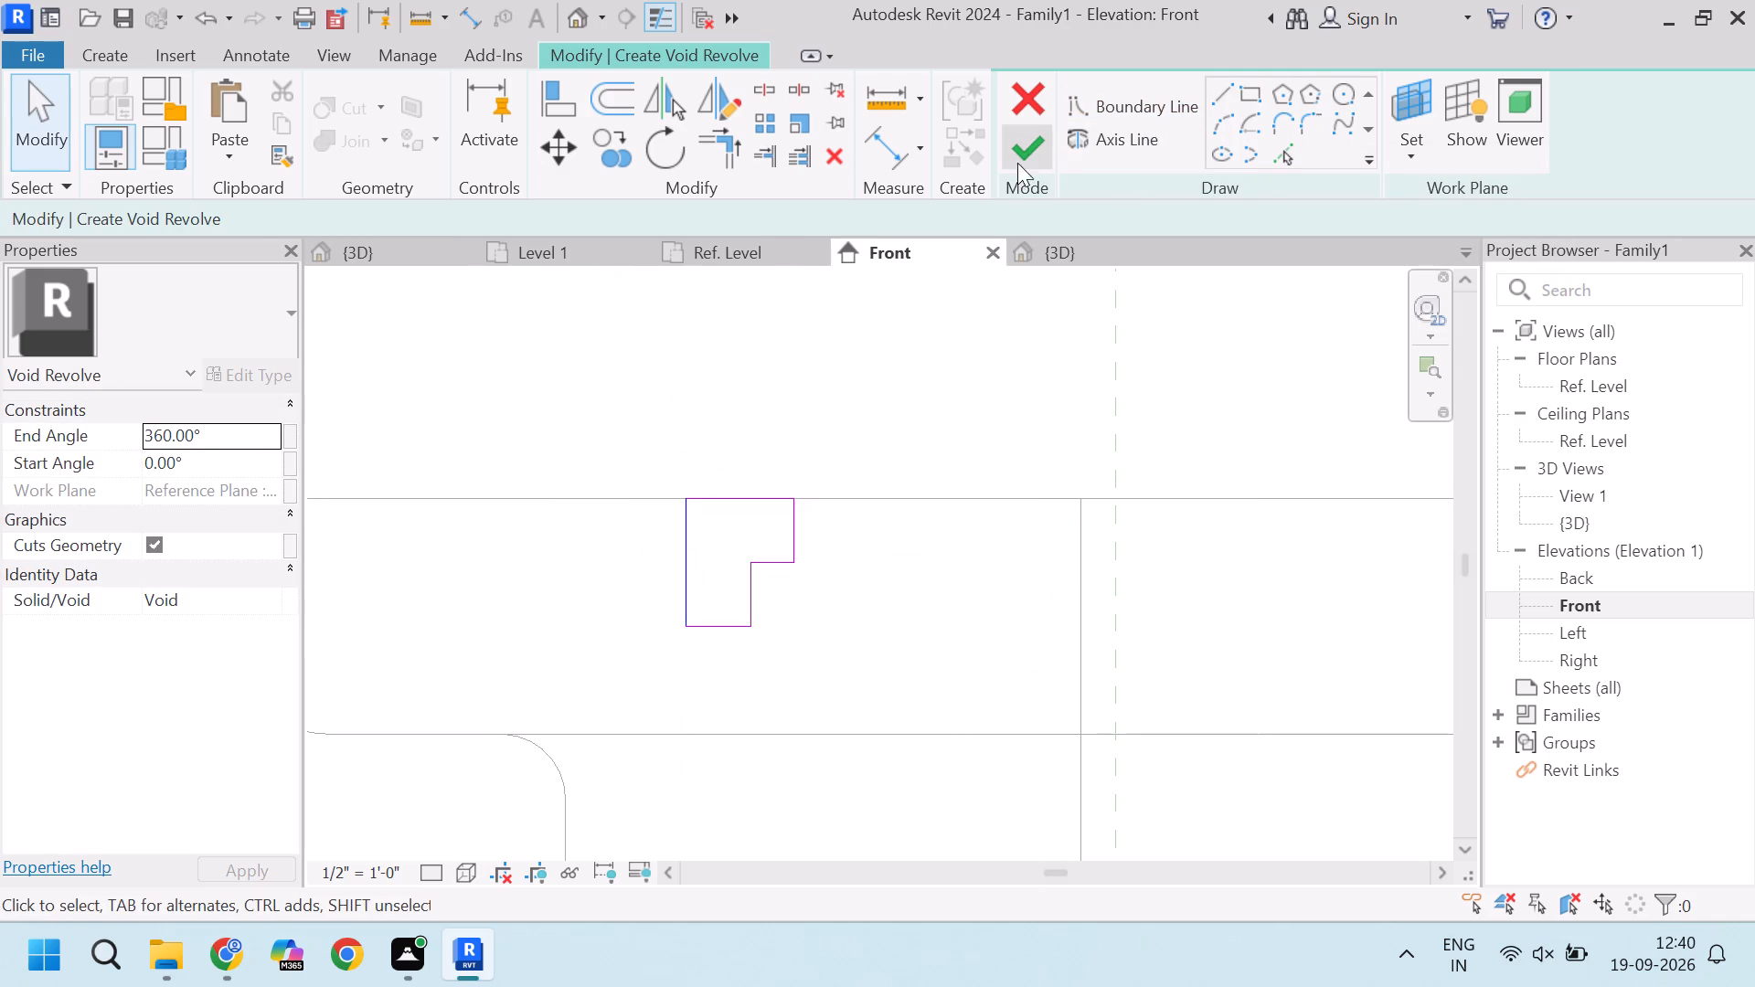
left_click(1026, 147)
left_click(984, 435)
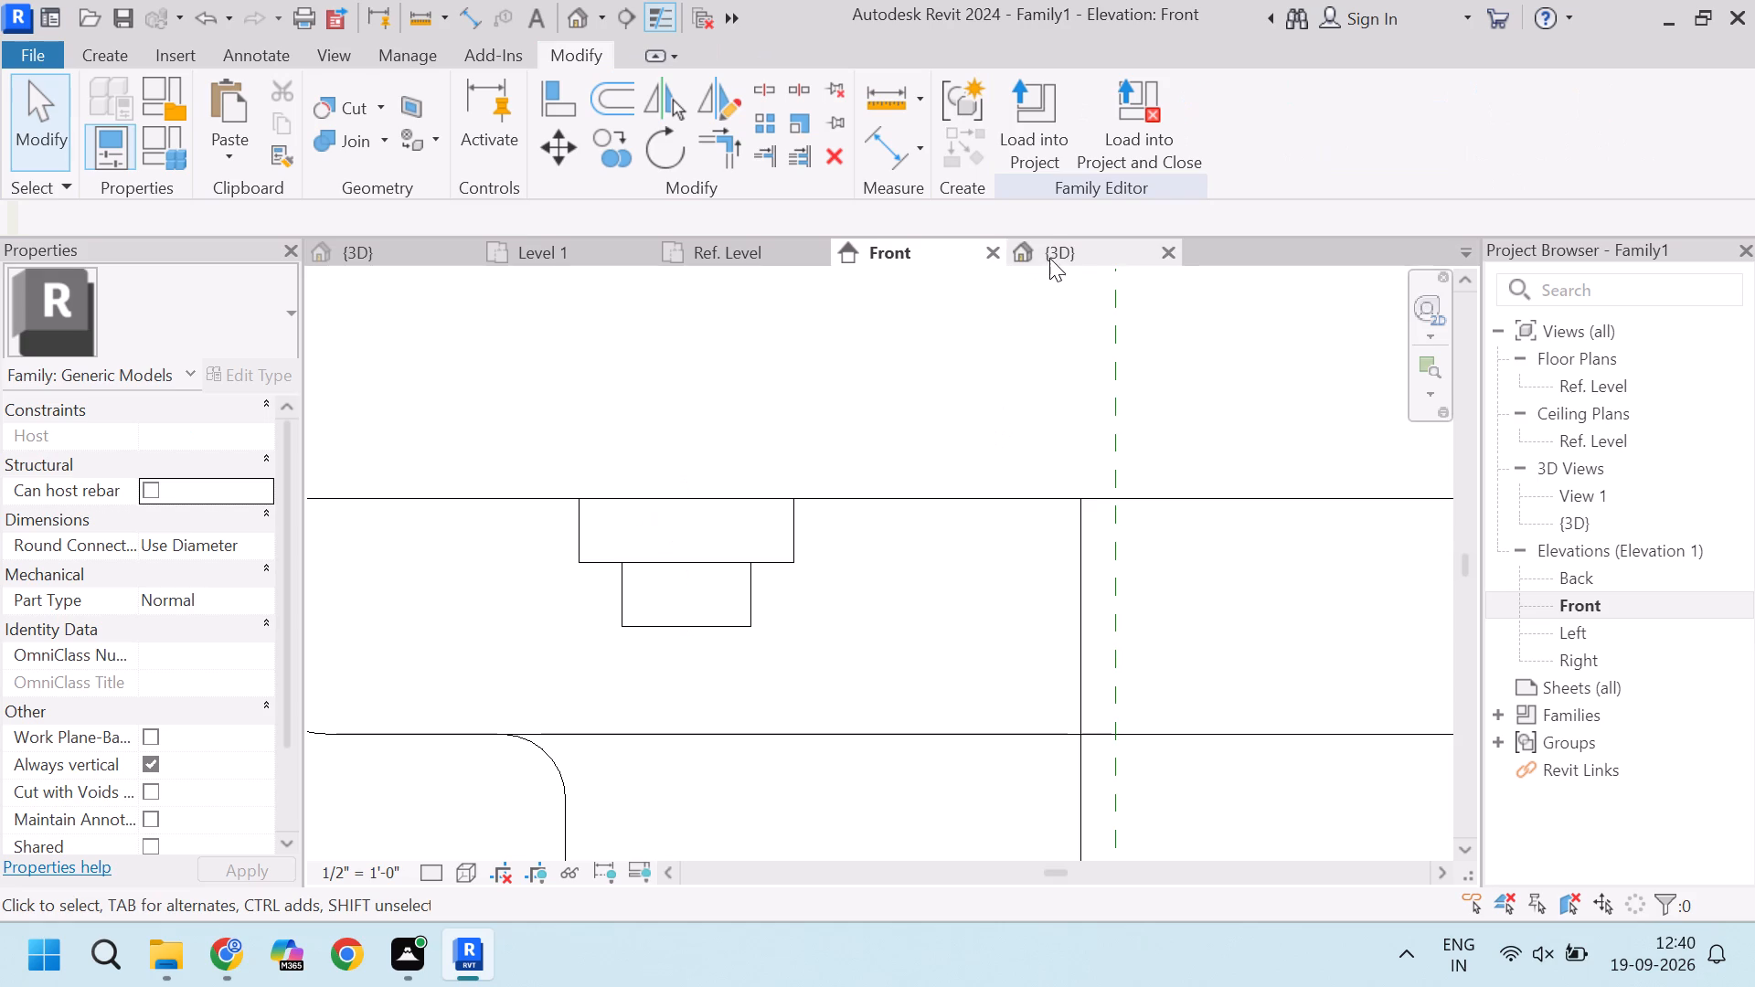
Inspect the stepped void cut in the solid's top face in the 3D view, from above and from the front.
left_click(1049, 258)
scroll(1024, 517, "down", 4)
left_click_drag(1398, 307, 1423, 406)
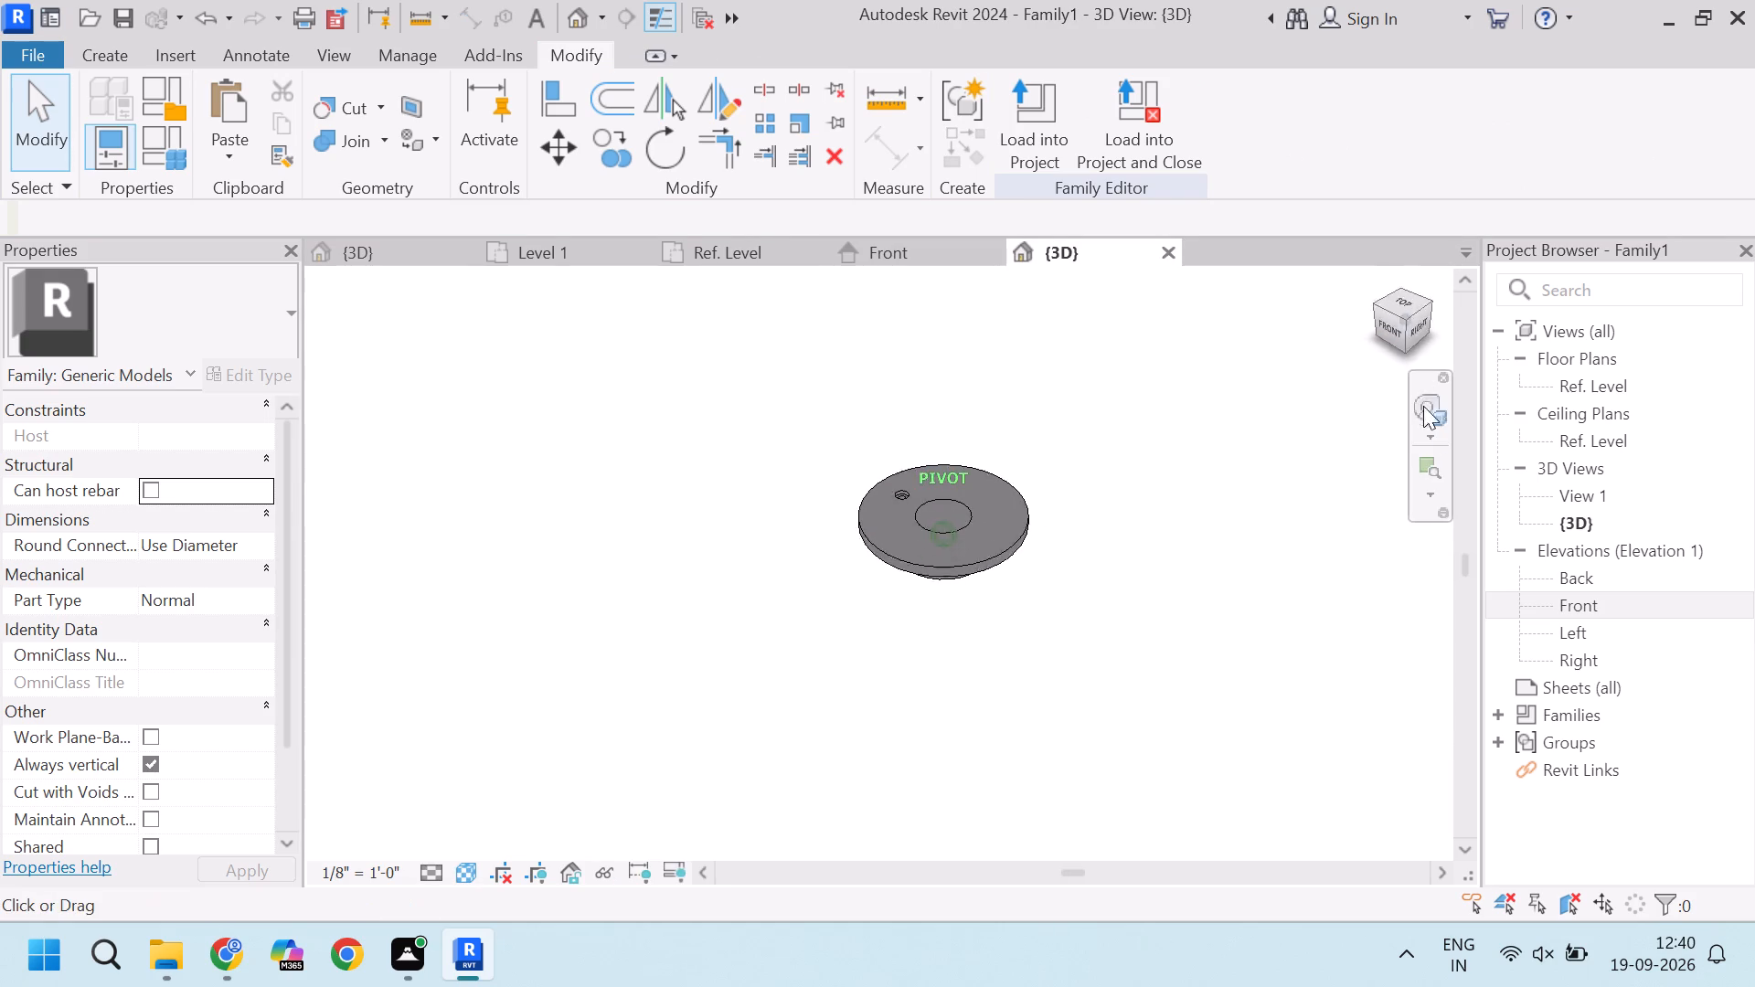
left_click_drag(1423, 406, 1435, 428)
scroll(854, 445, "up", 16)
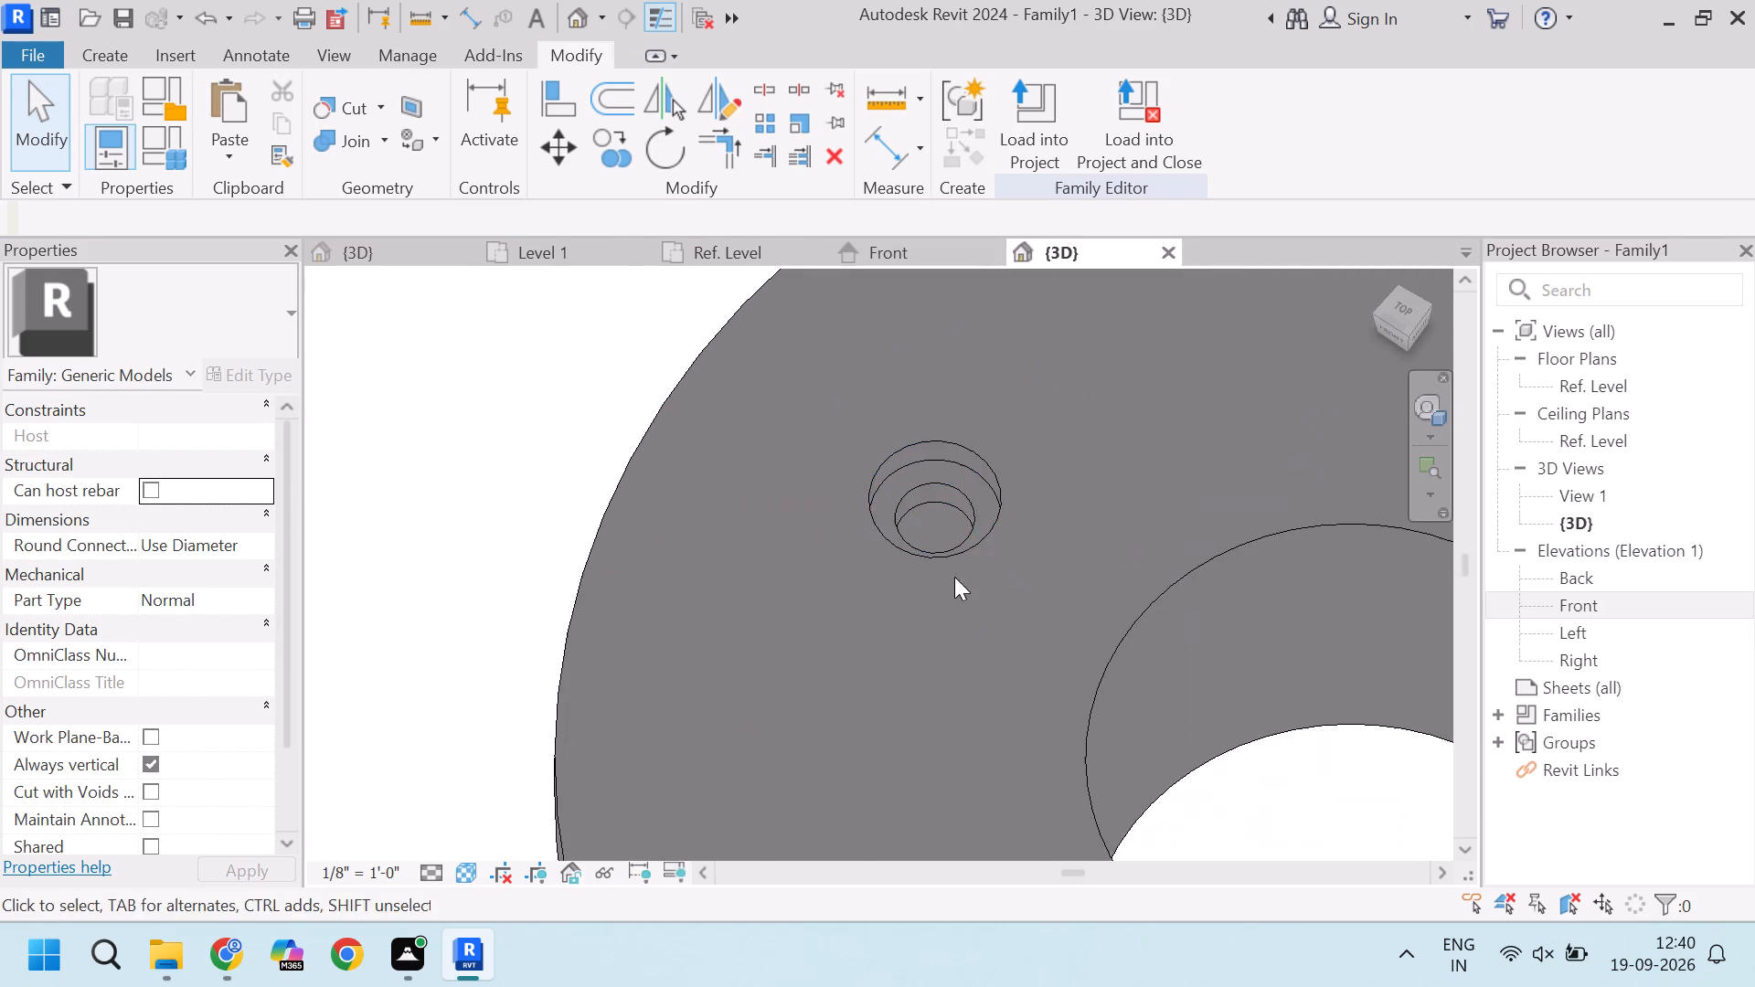
scroll(934, 577, "down", 4)
scroll(963, 542, "up", 3)
scroll(856, 567, "down", 10)
left_click(1045, 428)
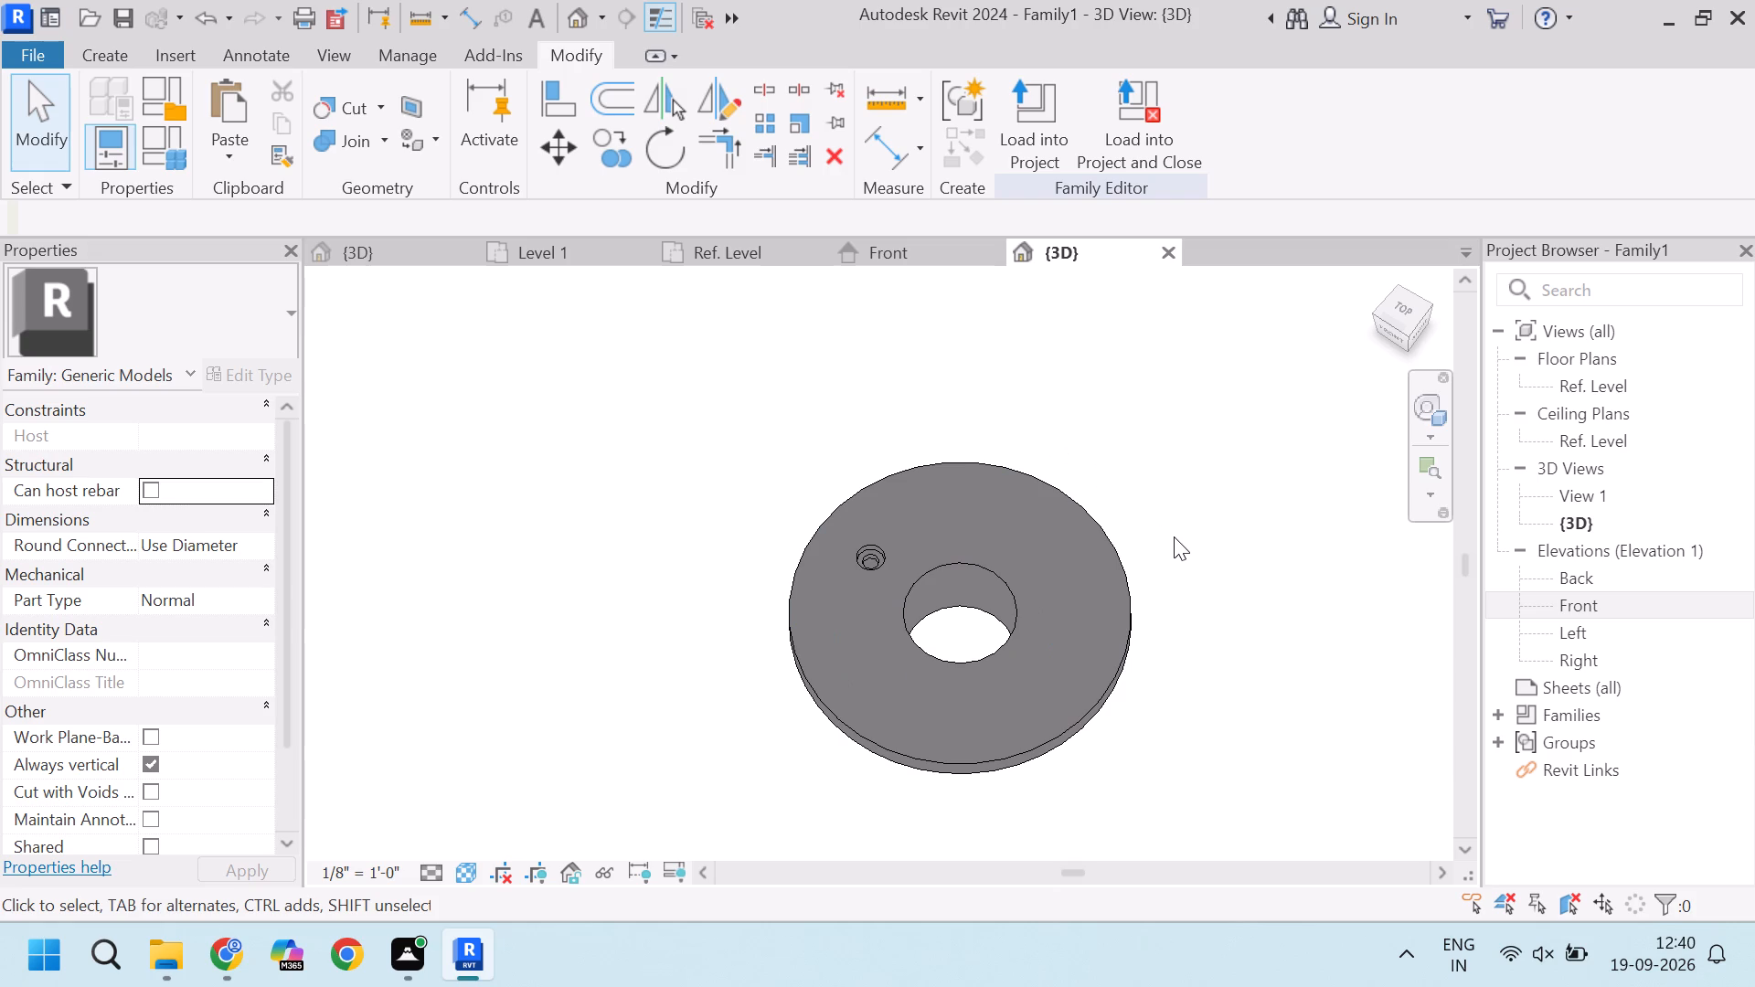
scroll(1174, 536, "down", 4)
scroll(1184, 535, "up", 8)
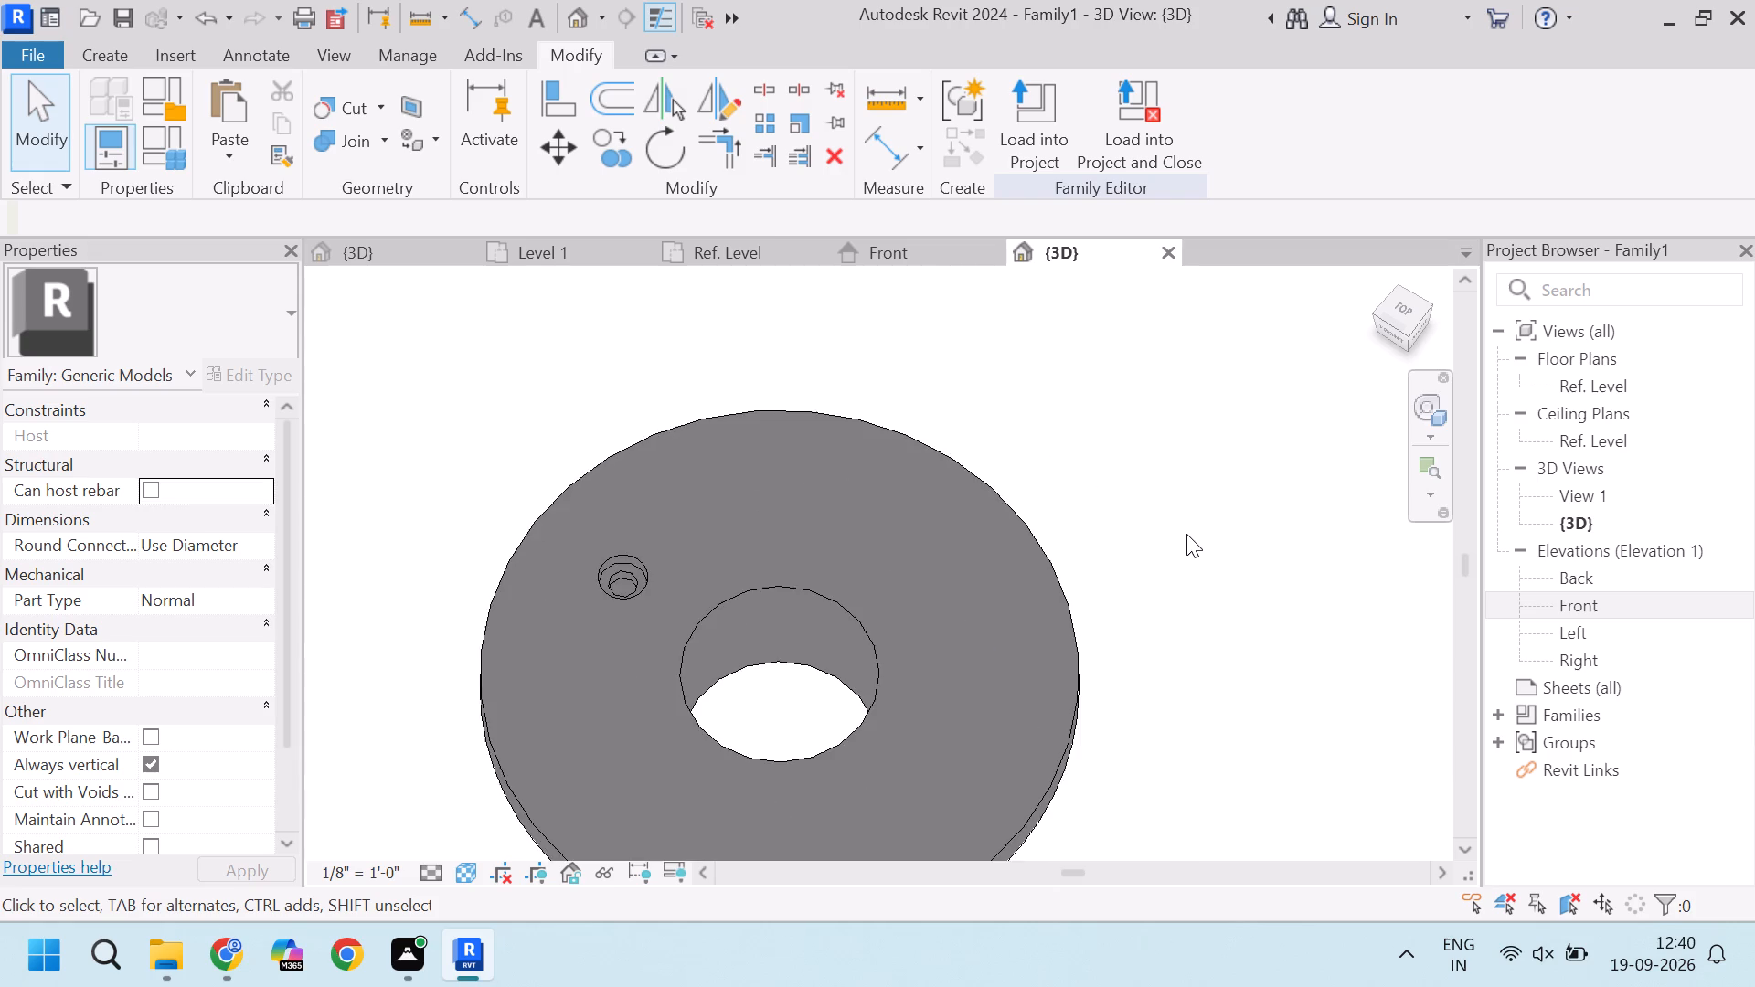
scroll(1186, 534, "down", 4)
scroll(1088, 510, "down", 3)
middle_click_drag(1243, 624, 1195, 484)
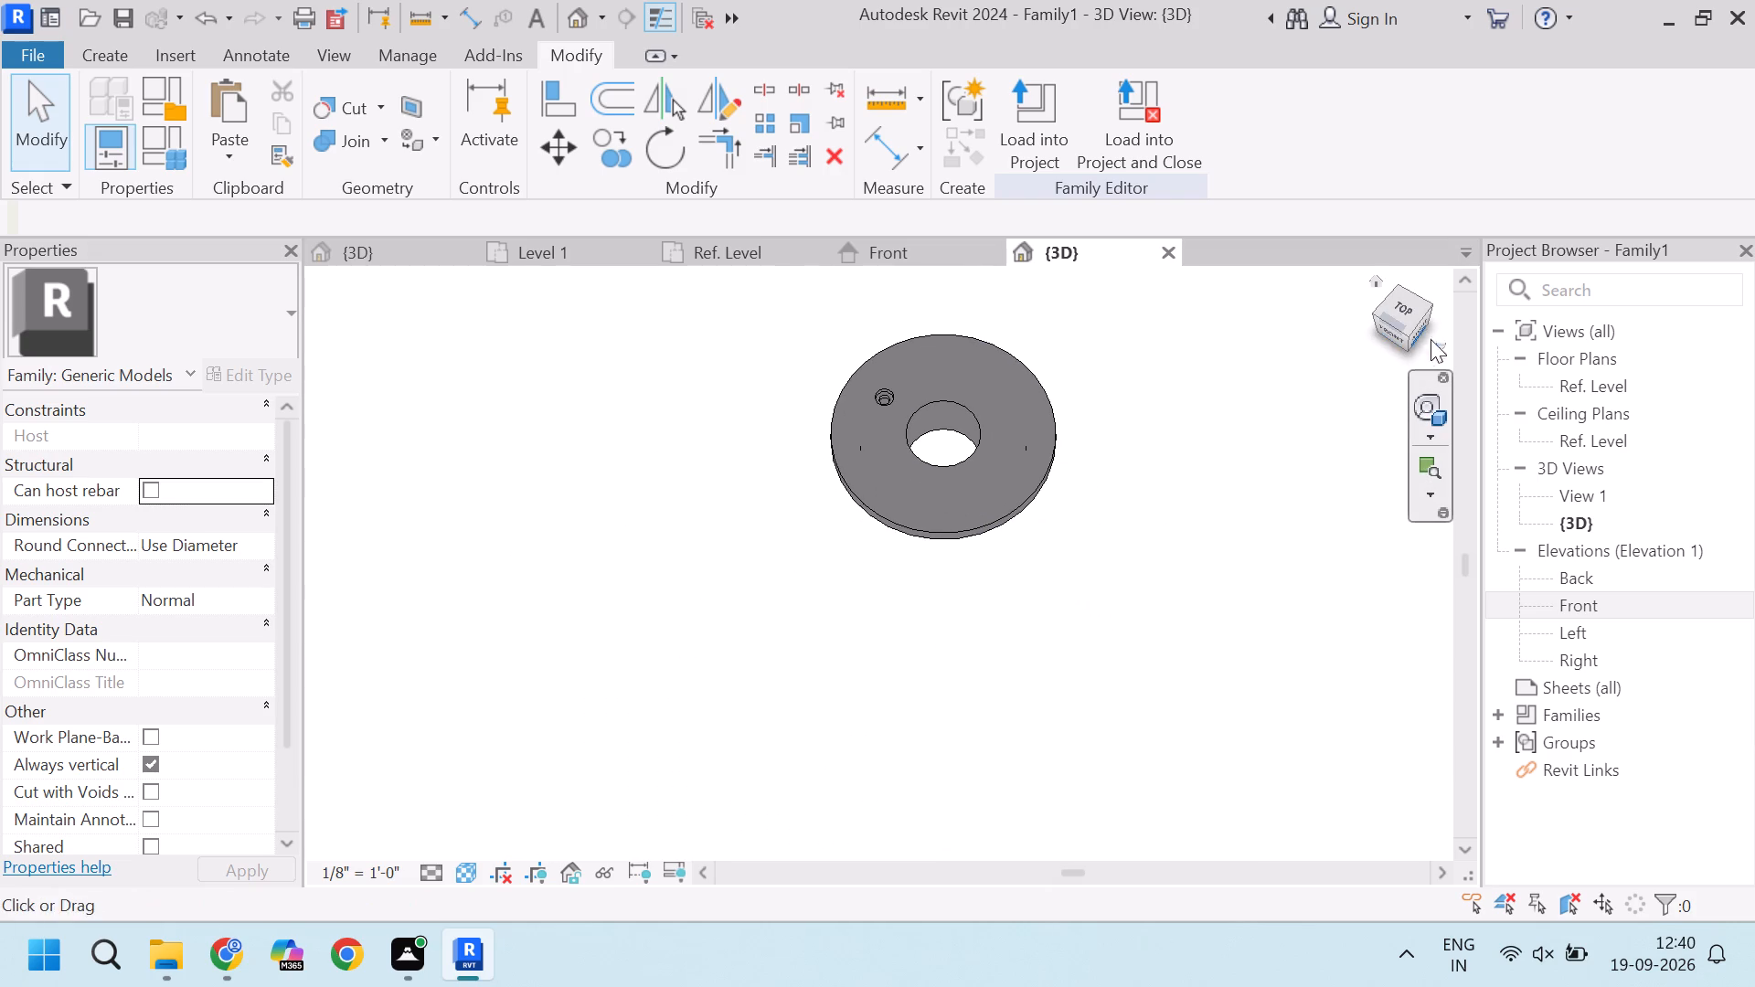
left_click(1400, 339)
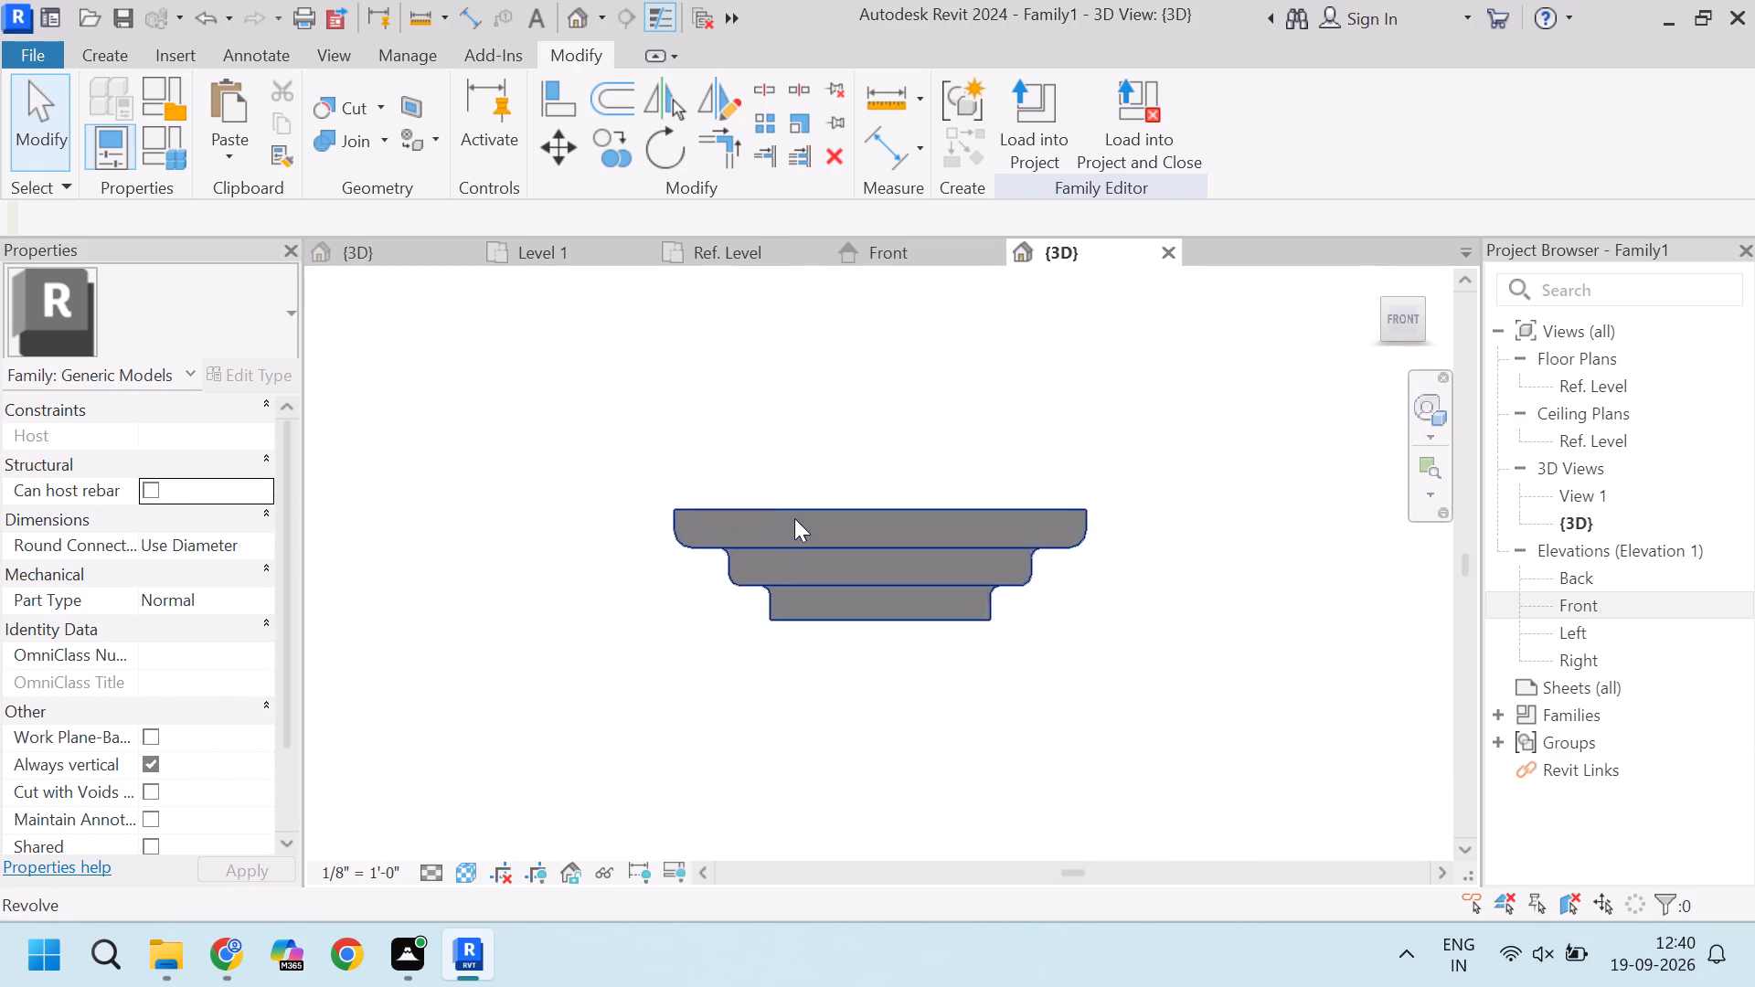
scroll(705, 528, "down", 4)
scroll(1073, 500, "up", 3)
In the Front view, move the revolved solid together with its void to the left, clear of the vertical reference plane.
left_click(898, 251)
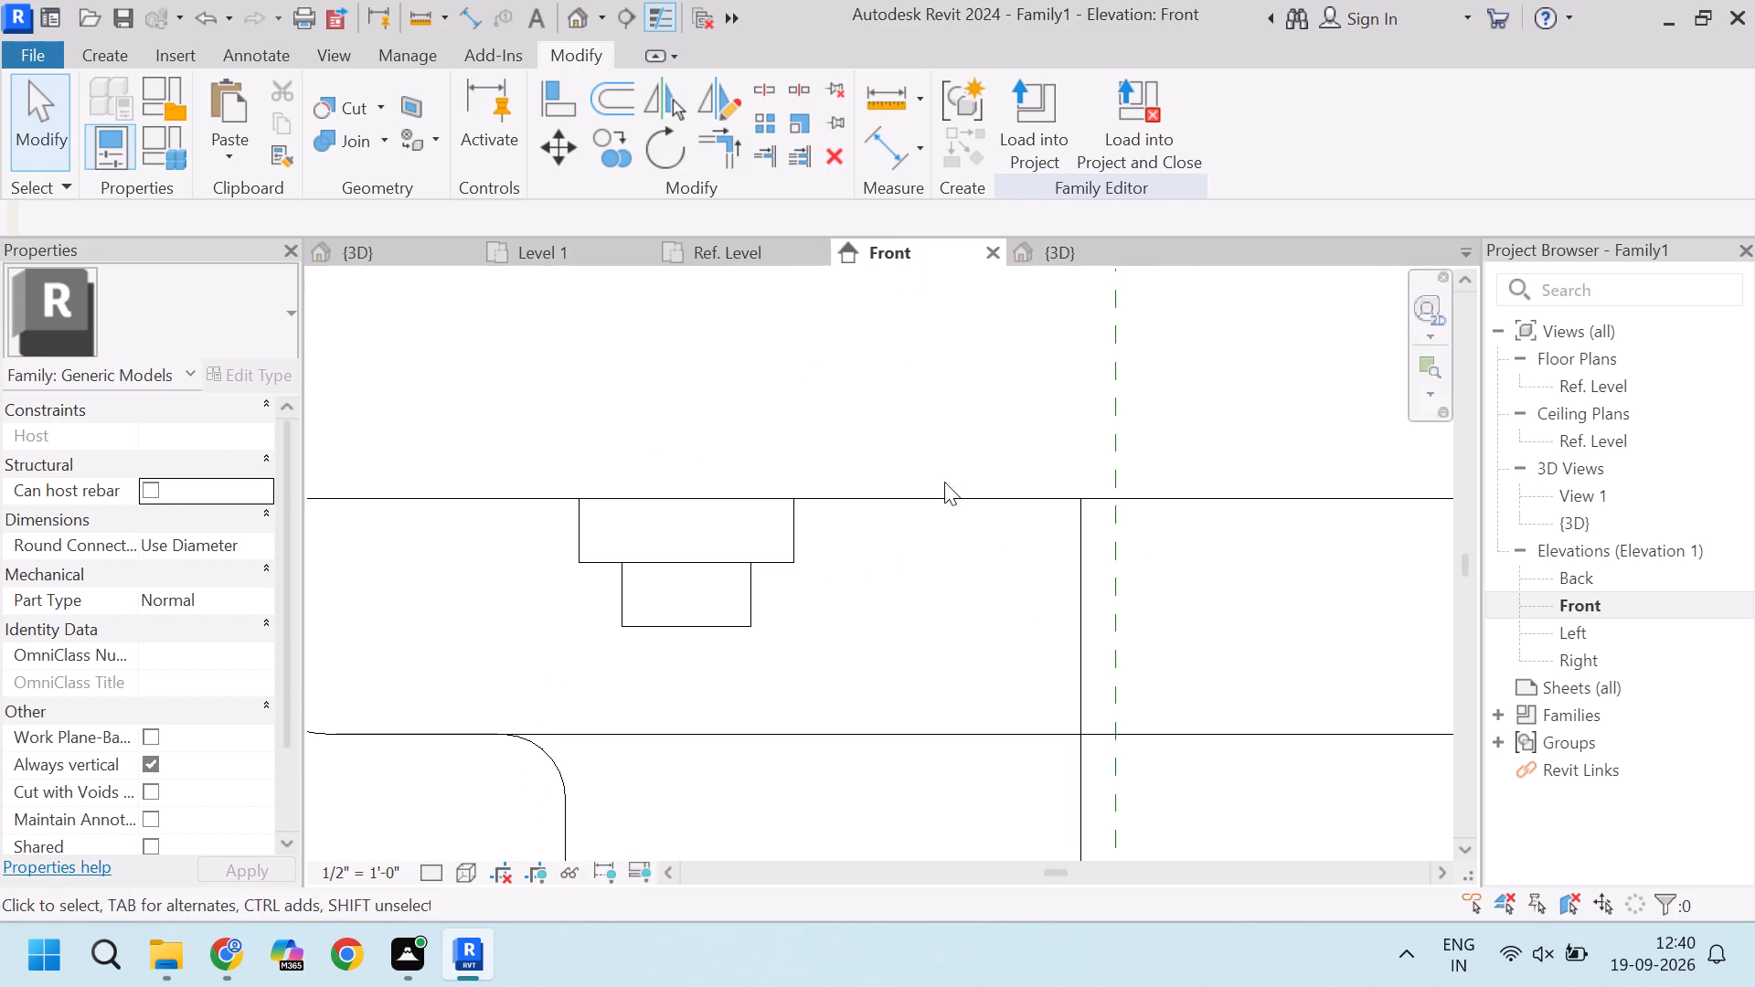
scroll(944, 482, "down", 20)
scroll(944, 482, "down", 4)
scroll(954, 484, "up", 4)
left_click_drag(764, 430, 838, 480)
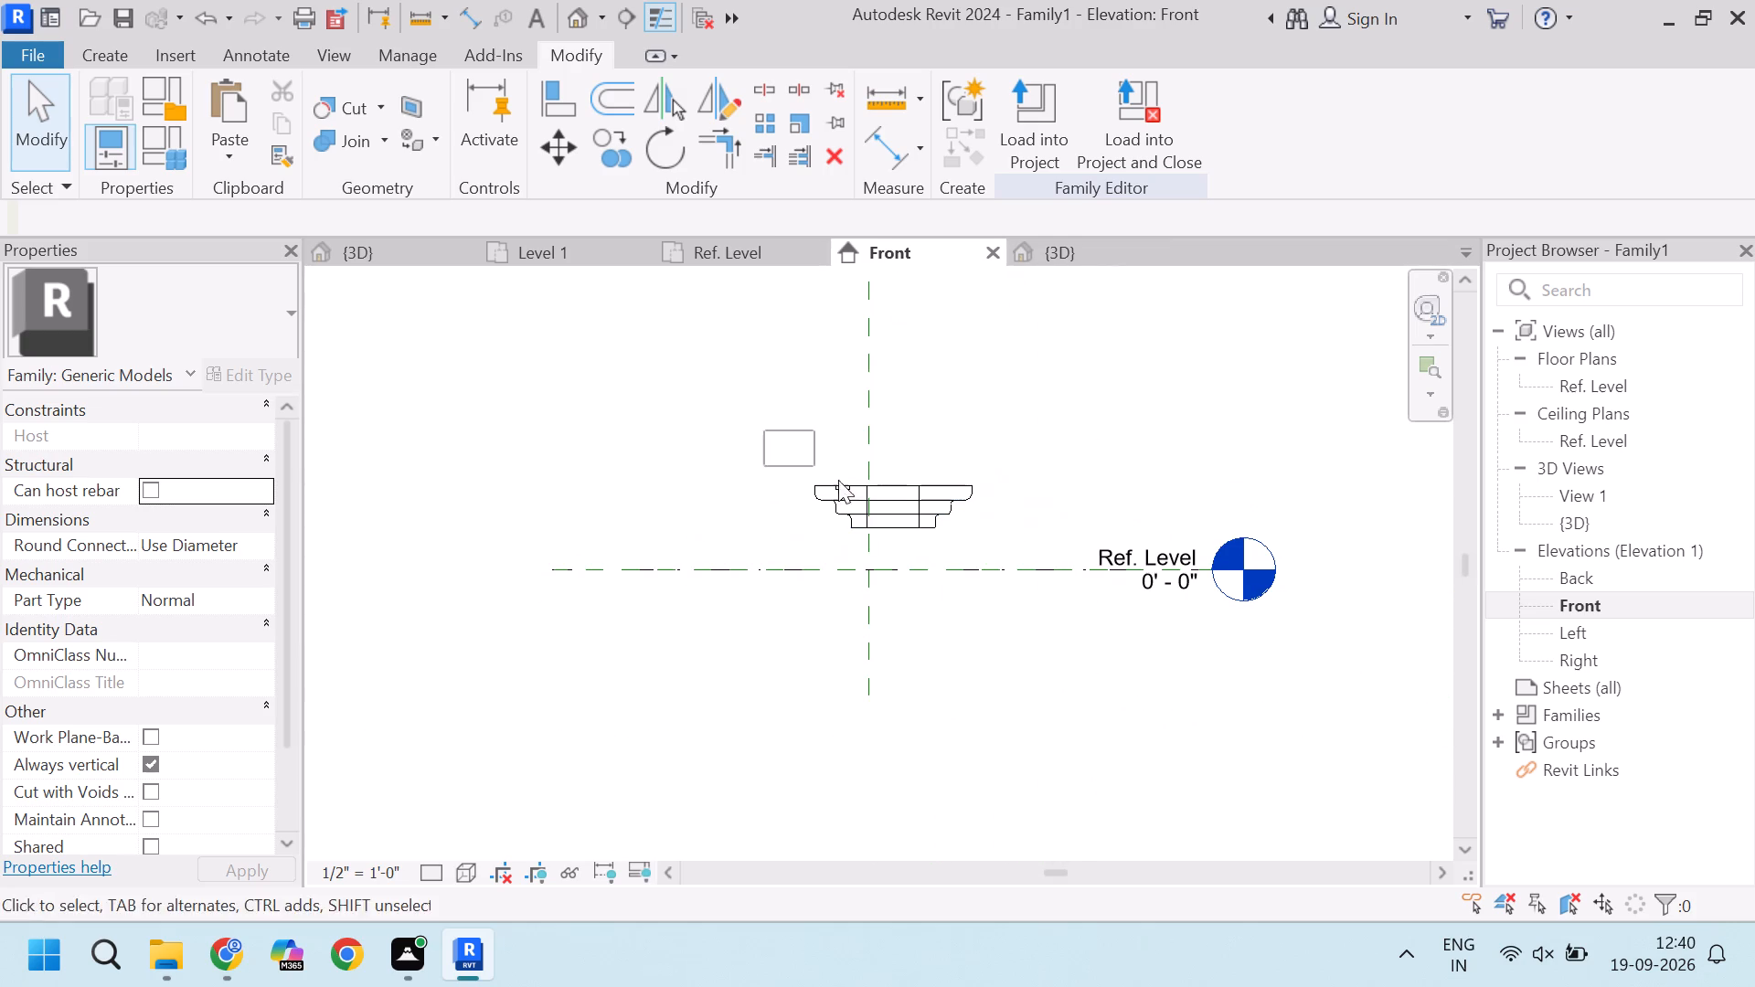
left_click_drag(838, 480, 1035, 582)
scroll(924, 495, "up", 3)
left_click_drag(934, 494, 595, 471)
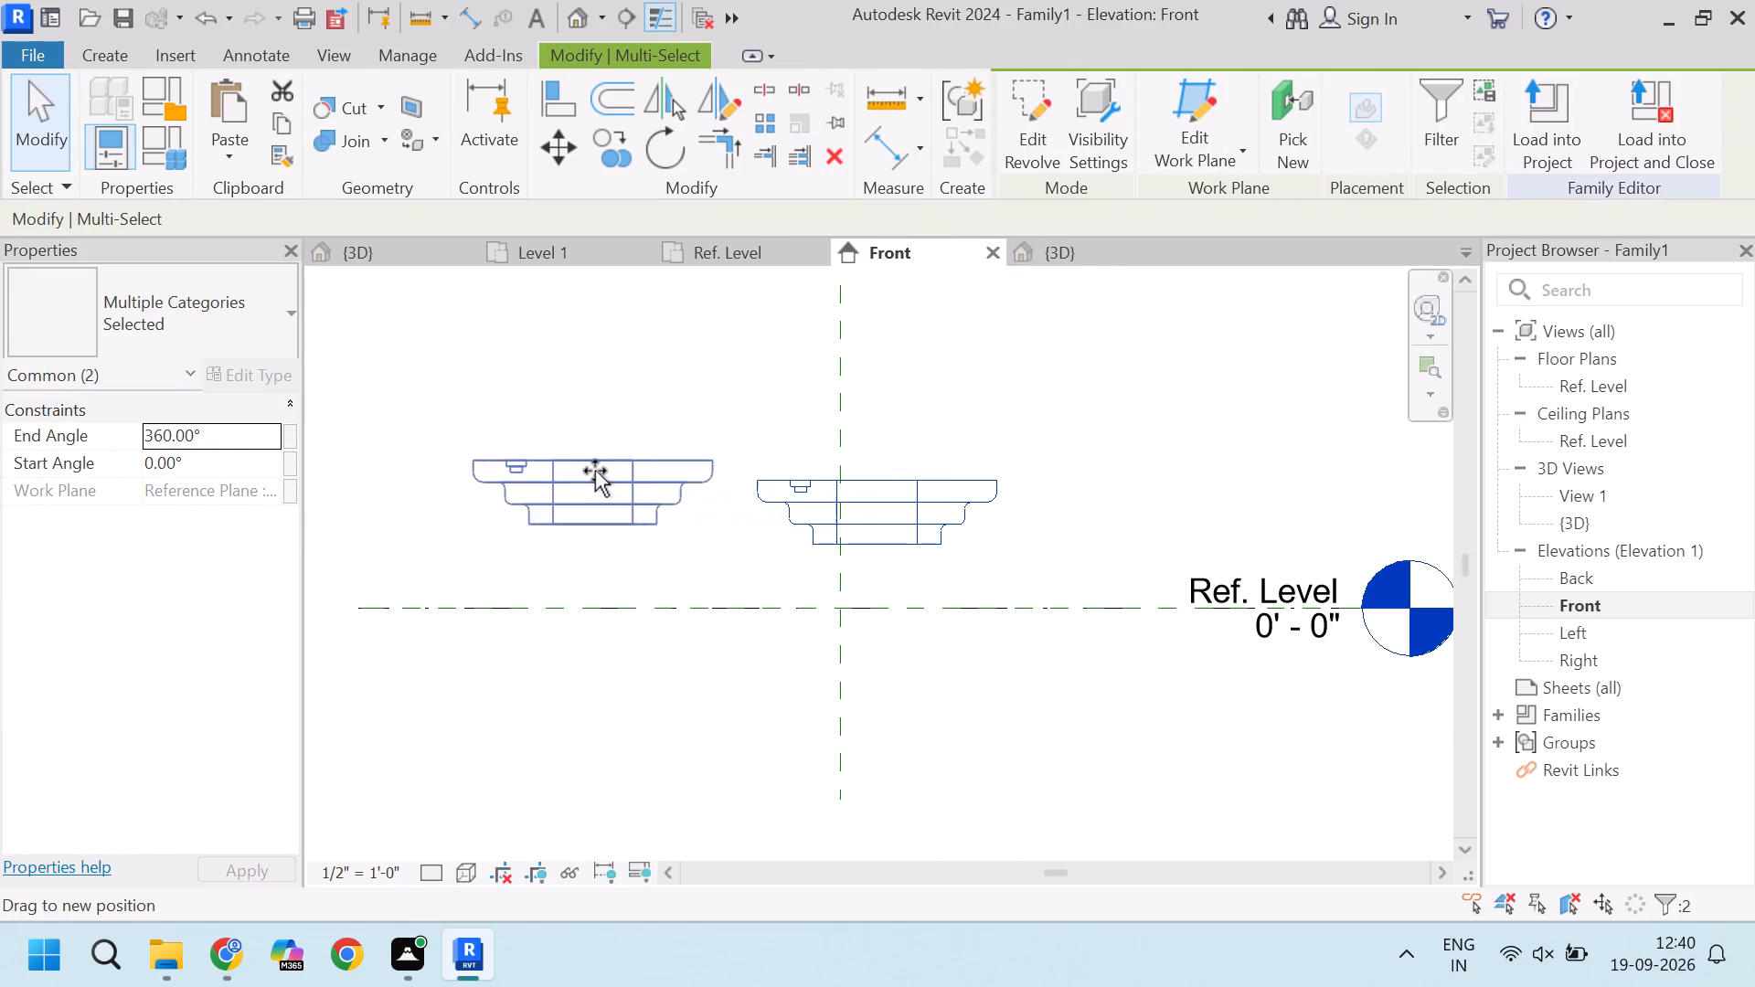
left_click_drag(595, 471, 594, 470)
left_click(701, 378)
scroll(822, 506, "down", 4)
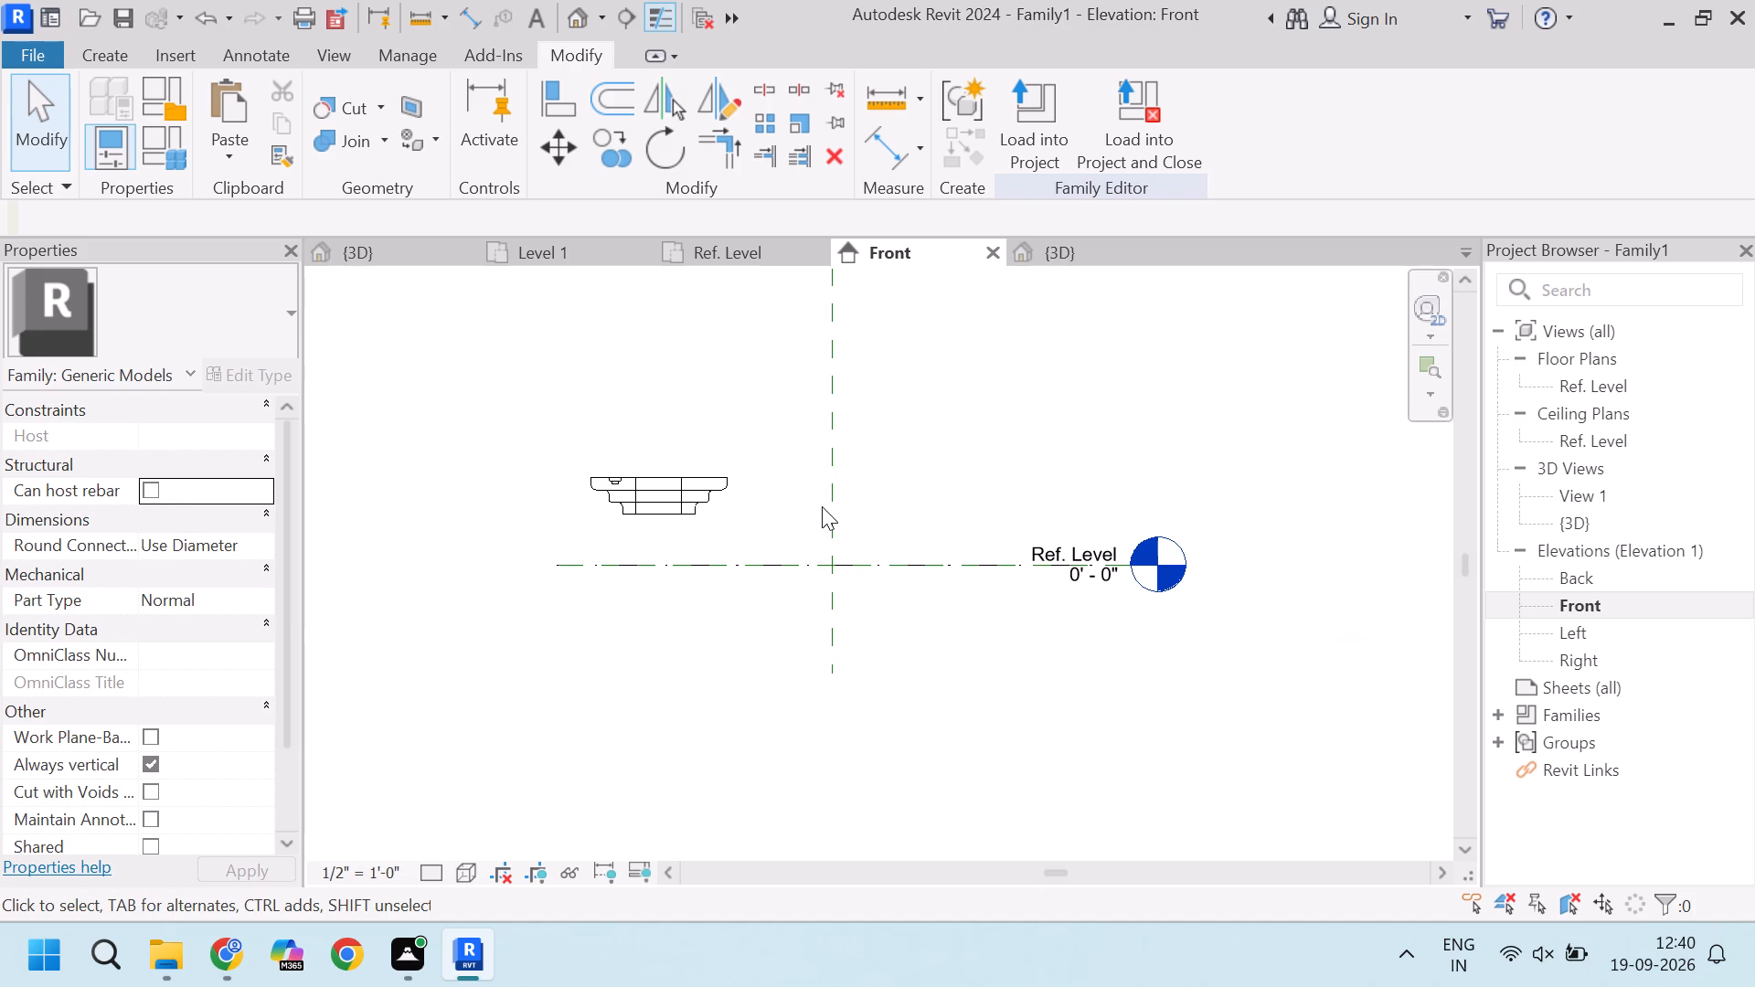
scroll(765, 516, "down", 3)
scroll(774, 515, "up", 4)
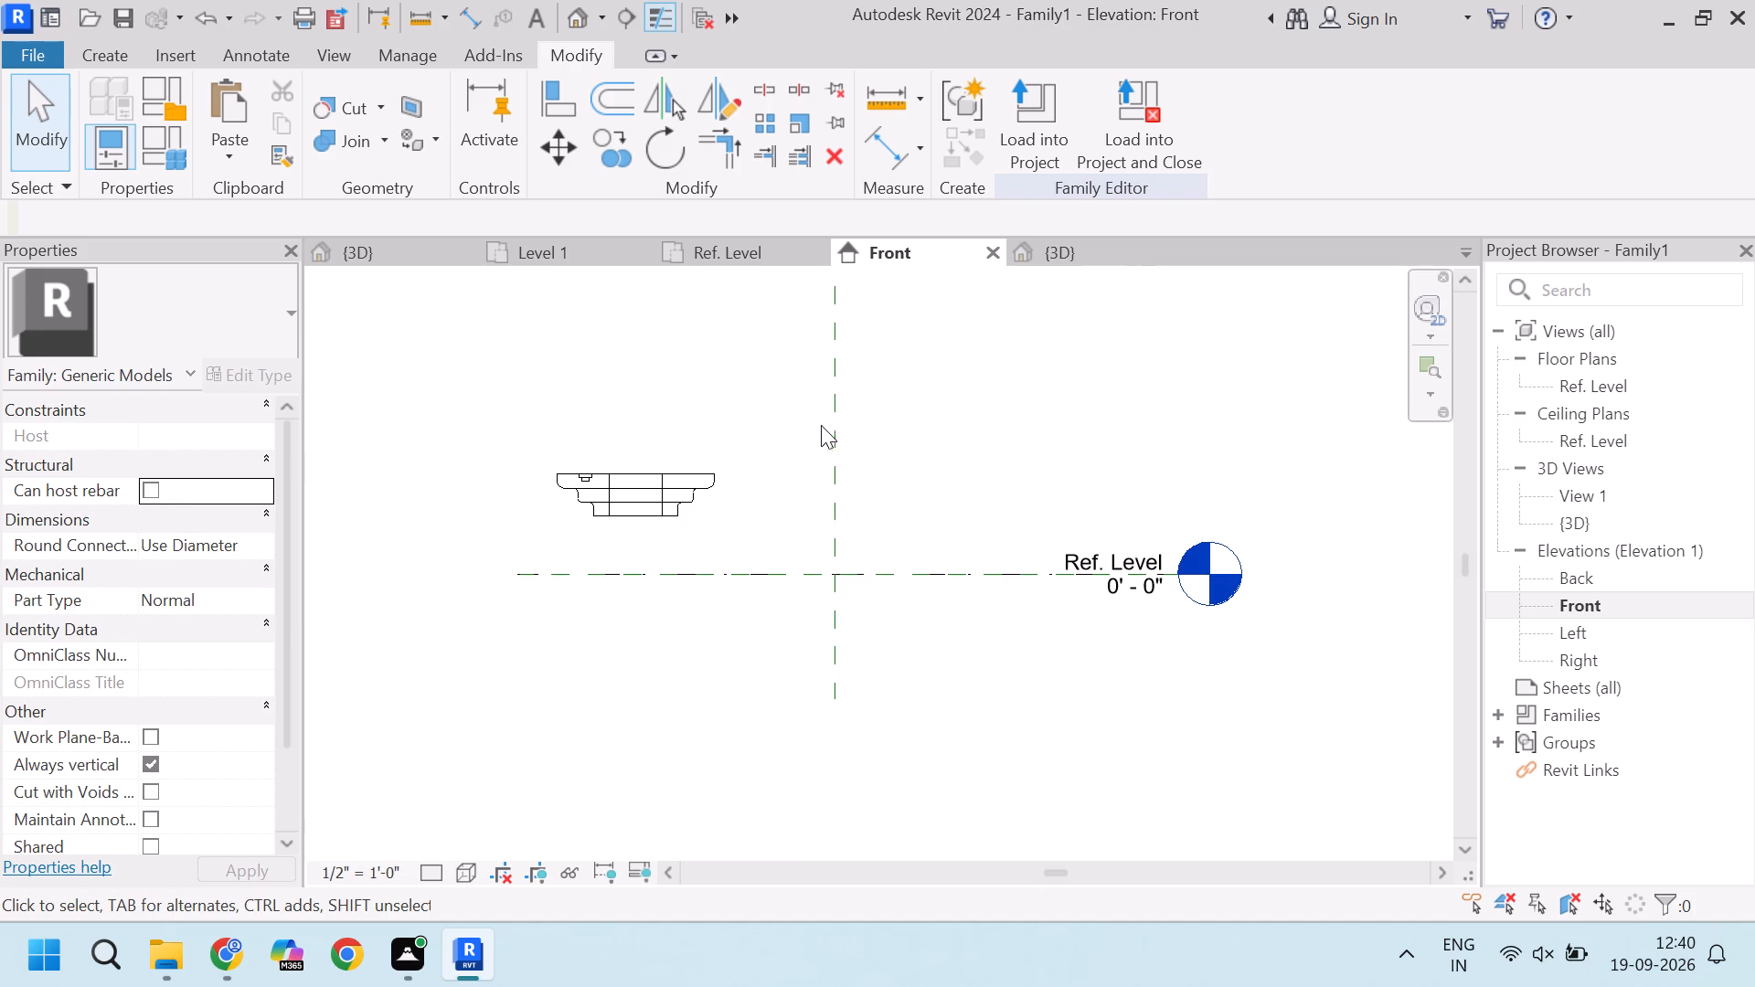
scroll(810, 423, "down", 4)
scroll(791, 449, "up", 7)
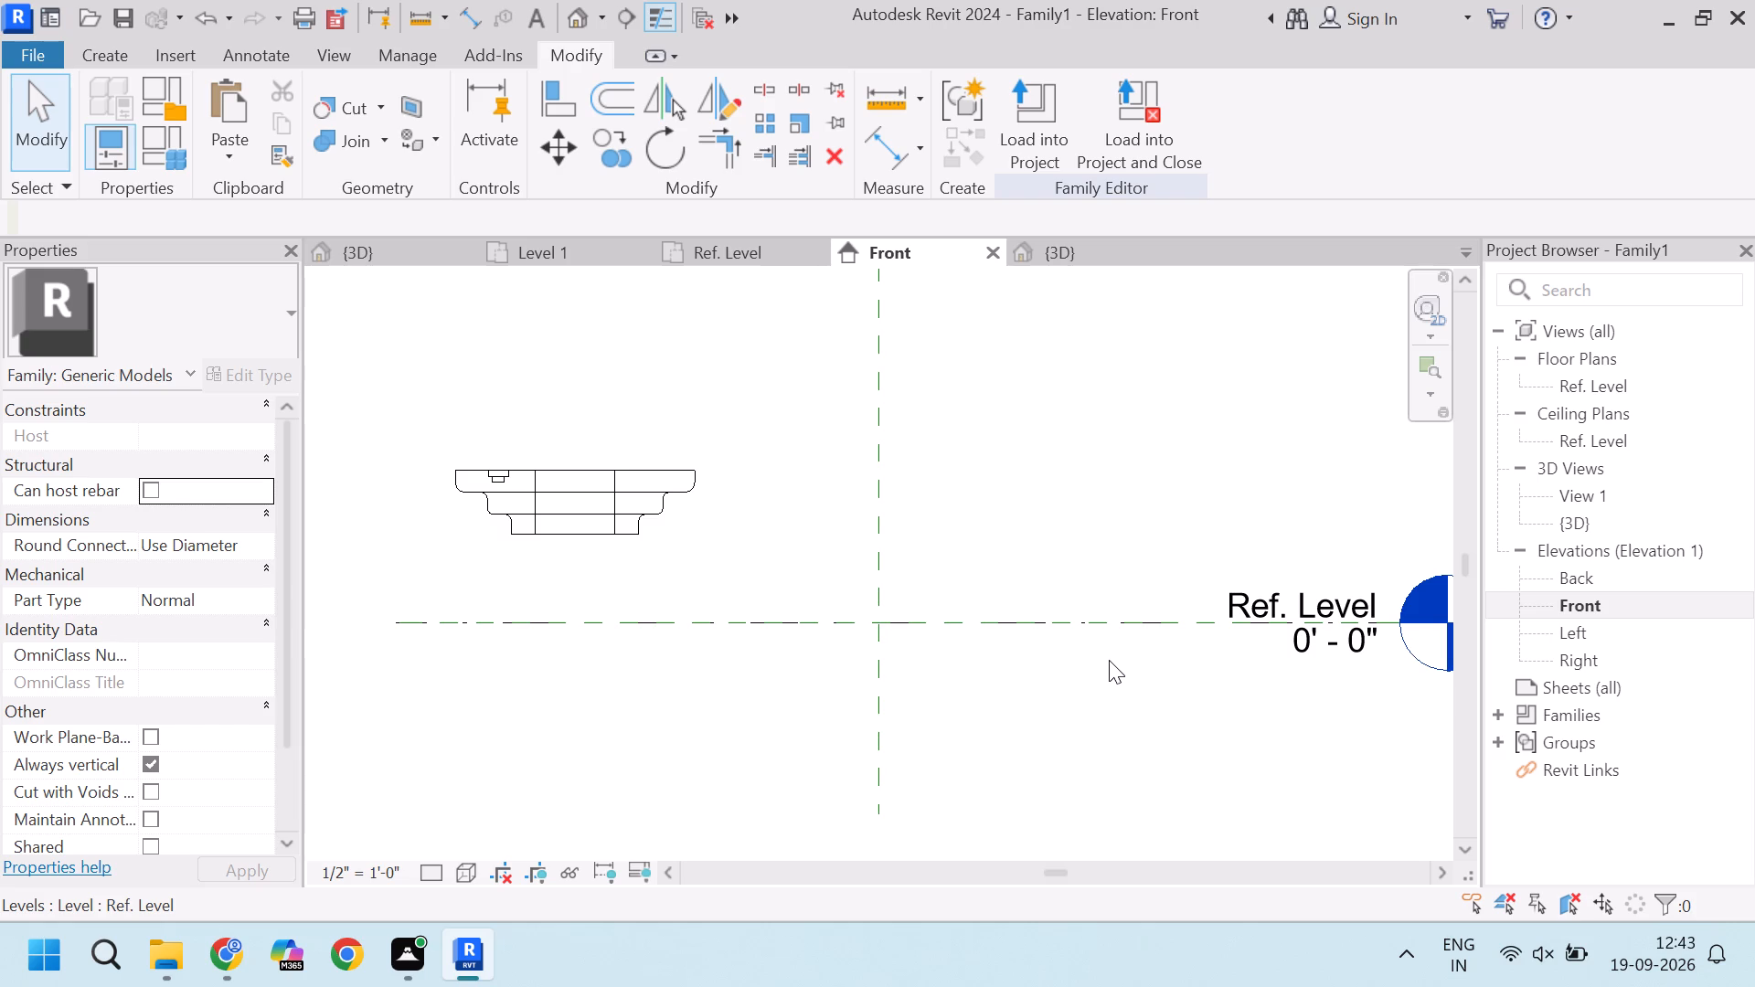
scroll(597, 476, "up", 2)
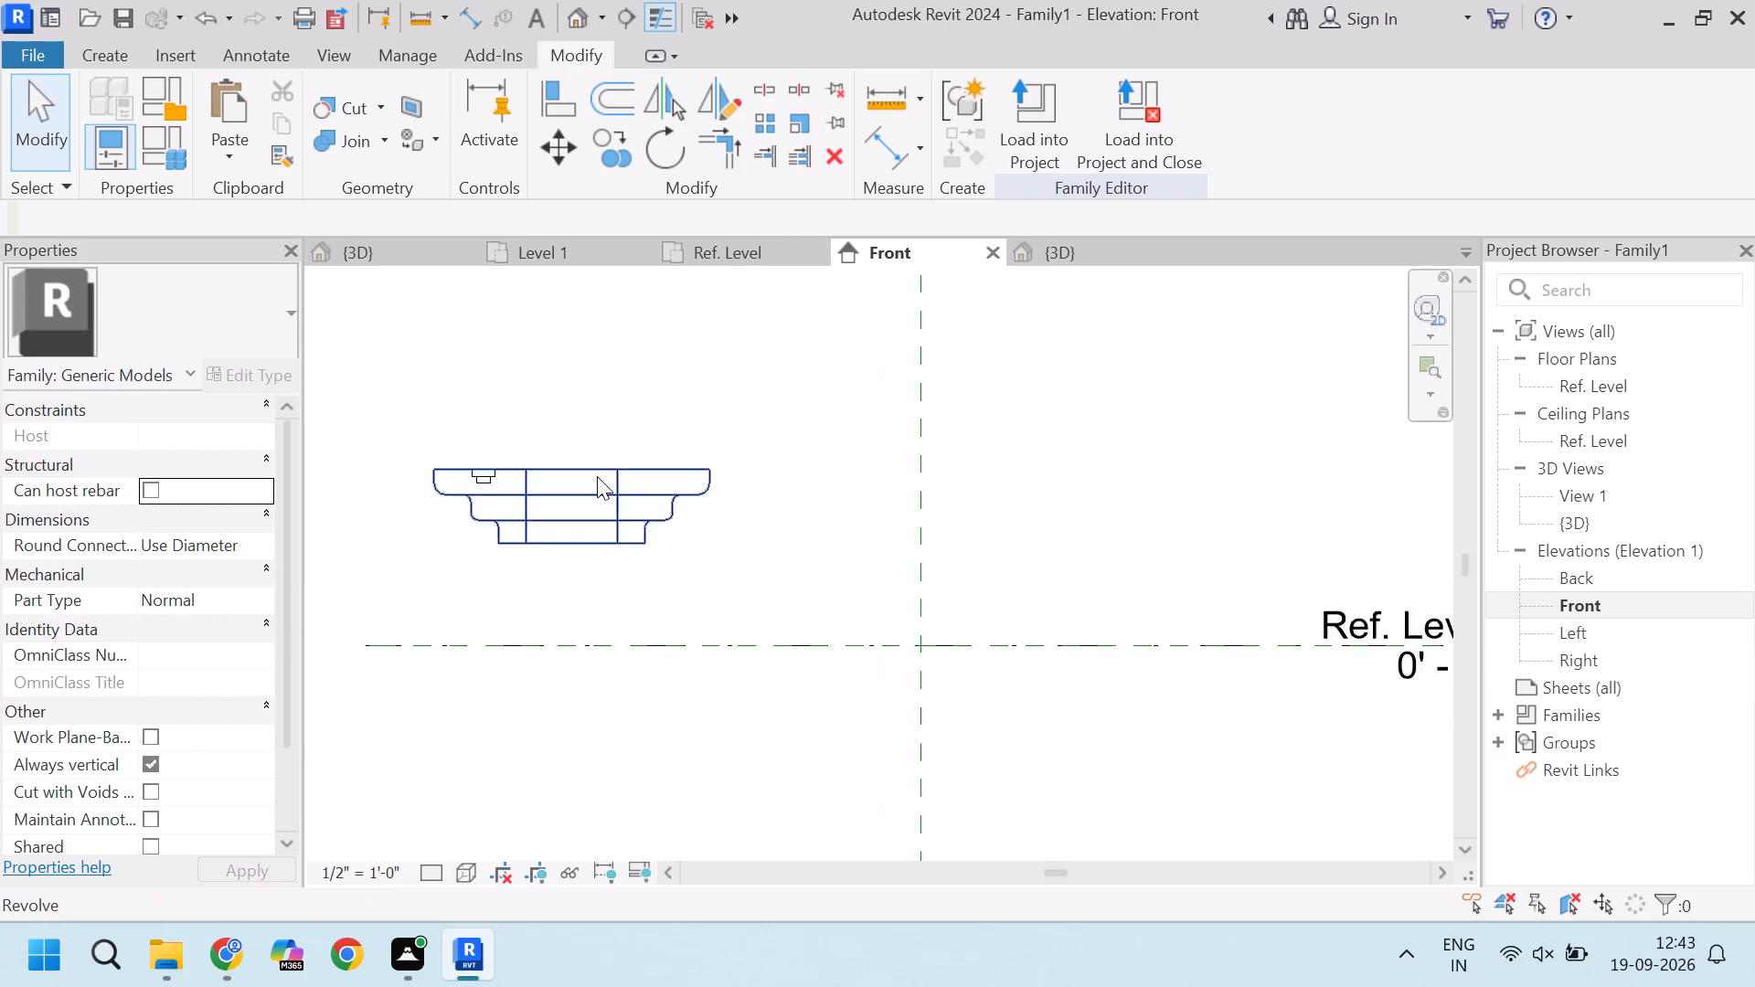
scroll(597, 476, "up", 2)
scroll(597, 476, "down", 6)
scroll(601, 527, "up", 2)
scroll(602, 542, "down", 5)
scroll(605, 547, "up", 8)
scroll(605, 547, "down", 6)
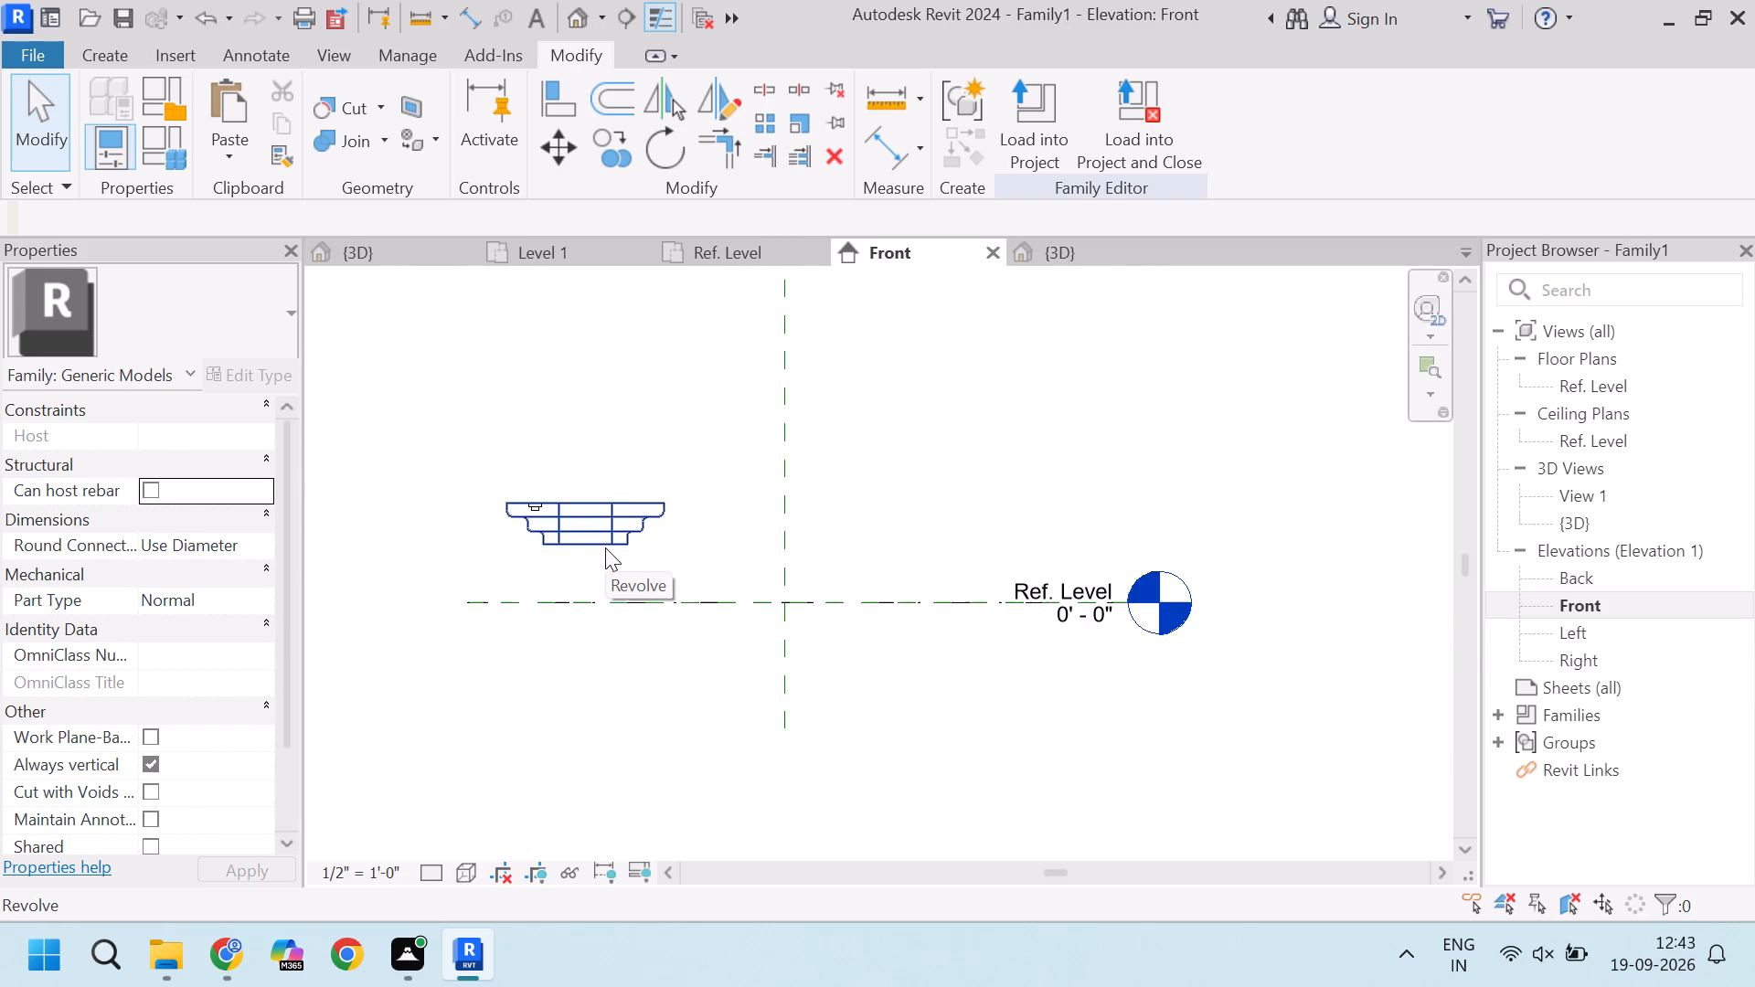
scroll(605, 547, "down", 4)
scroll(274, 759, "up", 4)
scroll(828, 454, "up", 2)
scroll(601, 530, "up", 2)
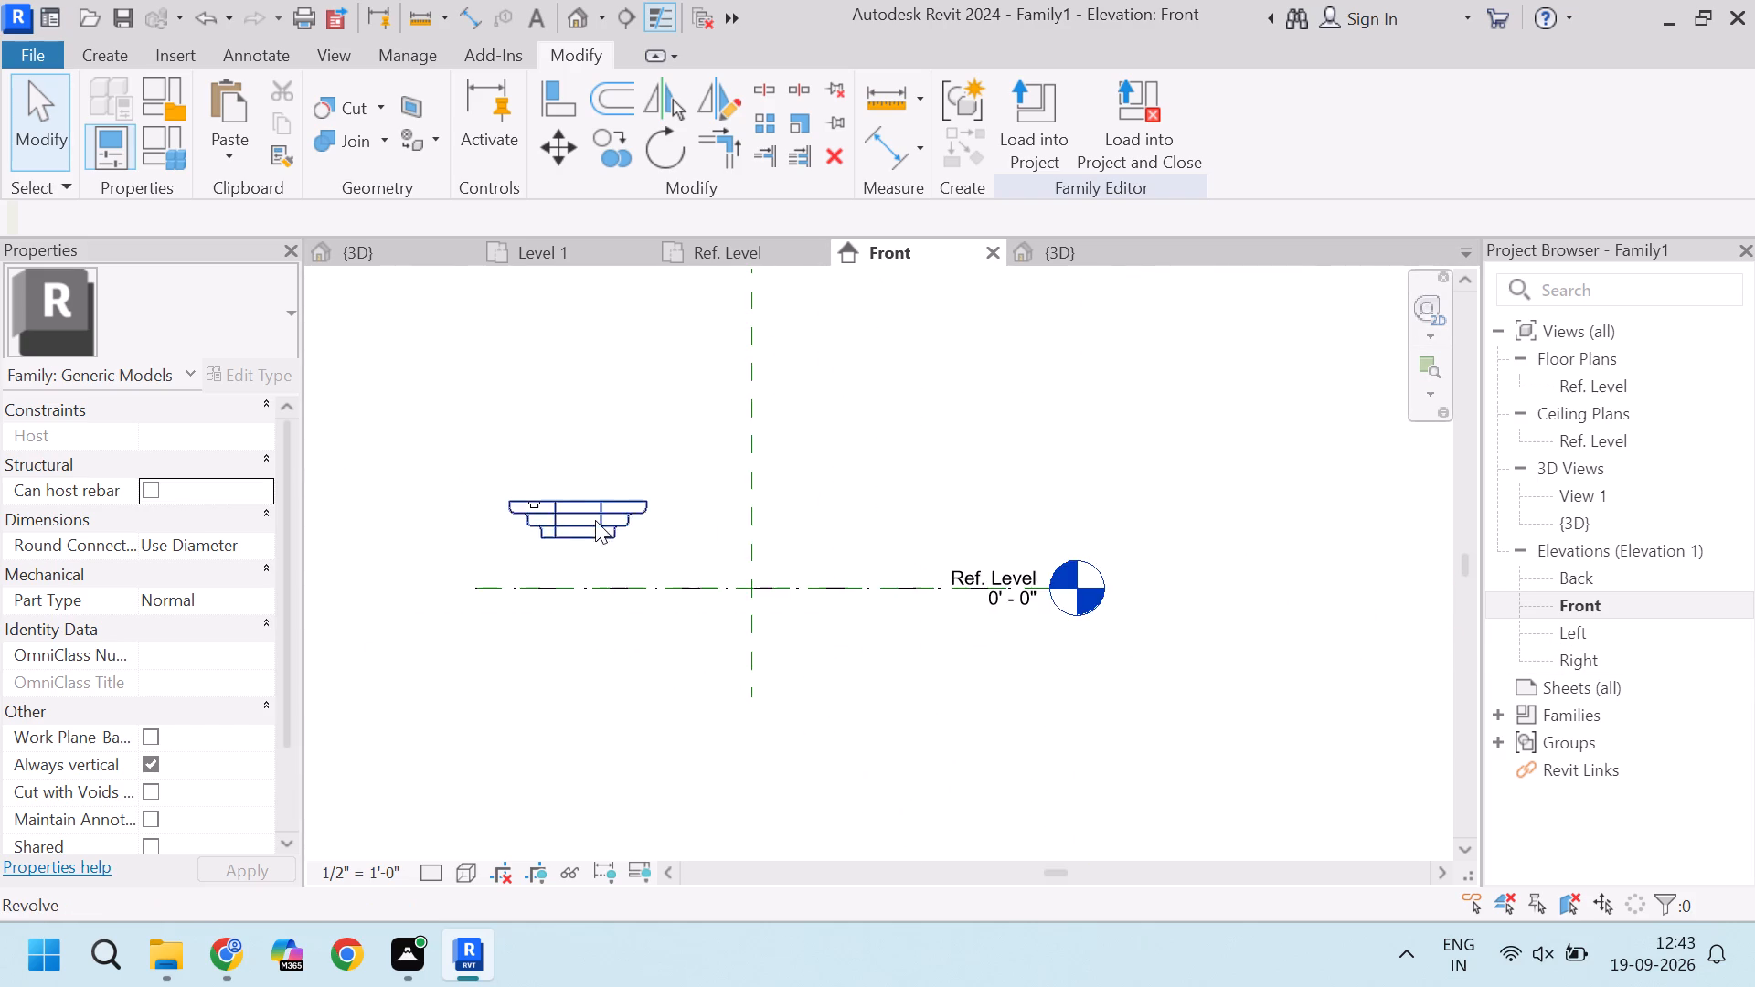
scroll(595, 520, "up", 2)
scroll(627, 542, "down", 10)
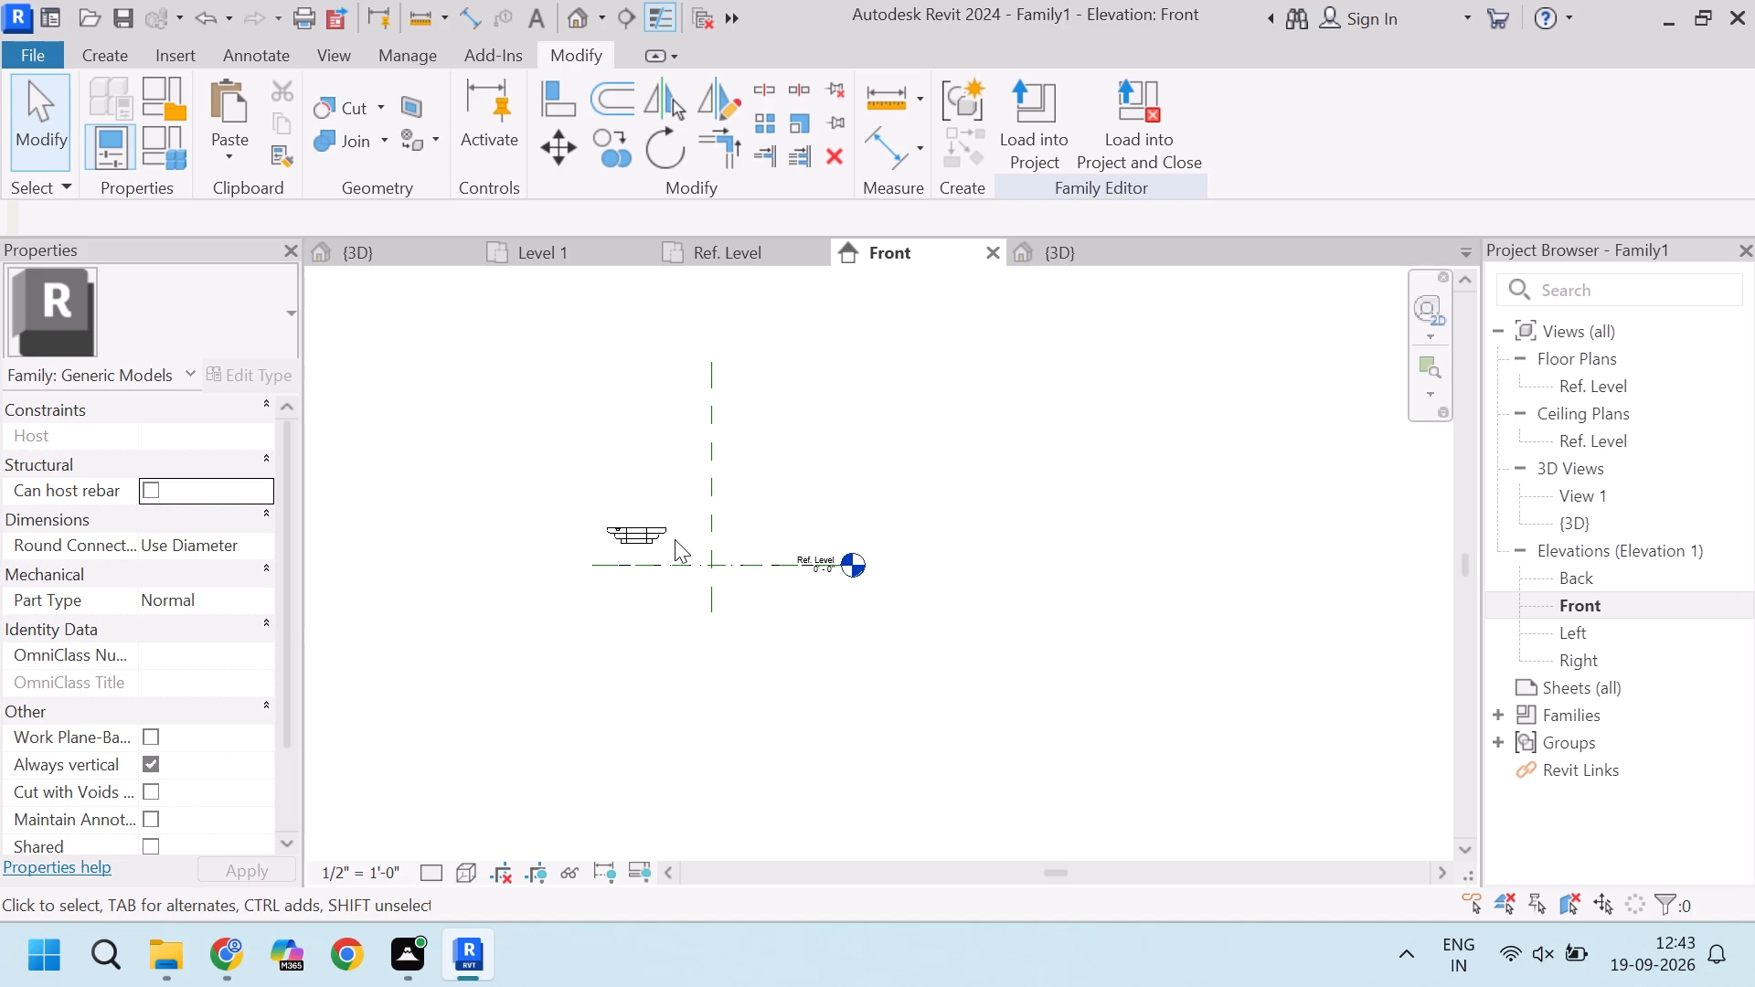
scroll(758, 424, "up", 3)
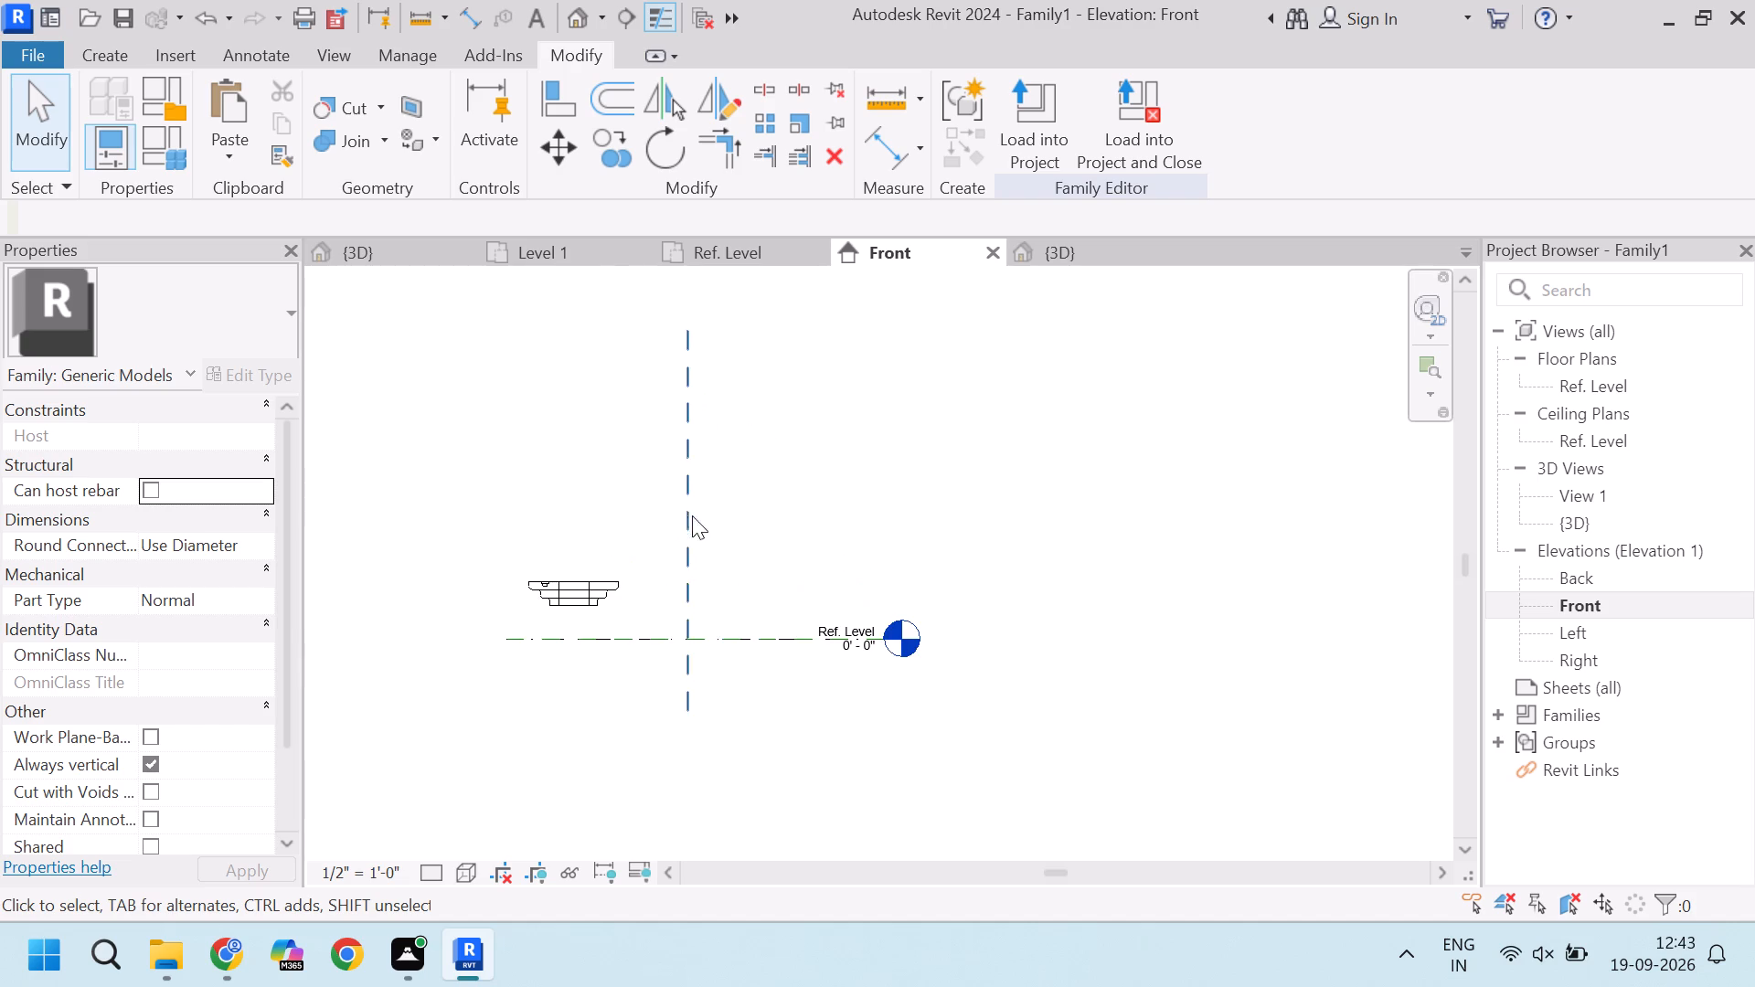
Start a solid Sweep and, in the Ref. Level plan, sketch its path as a semicircular arc right of the vertical reference plane, open to the right.
scroll(721, 628, "down", 3)
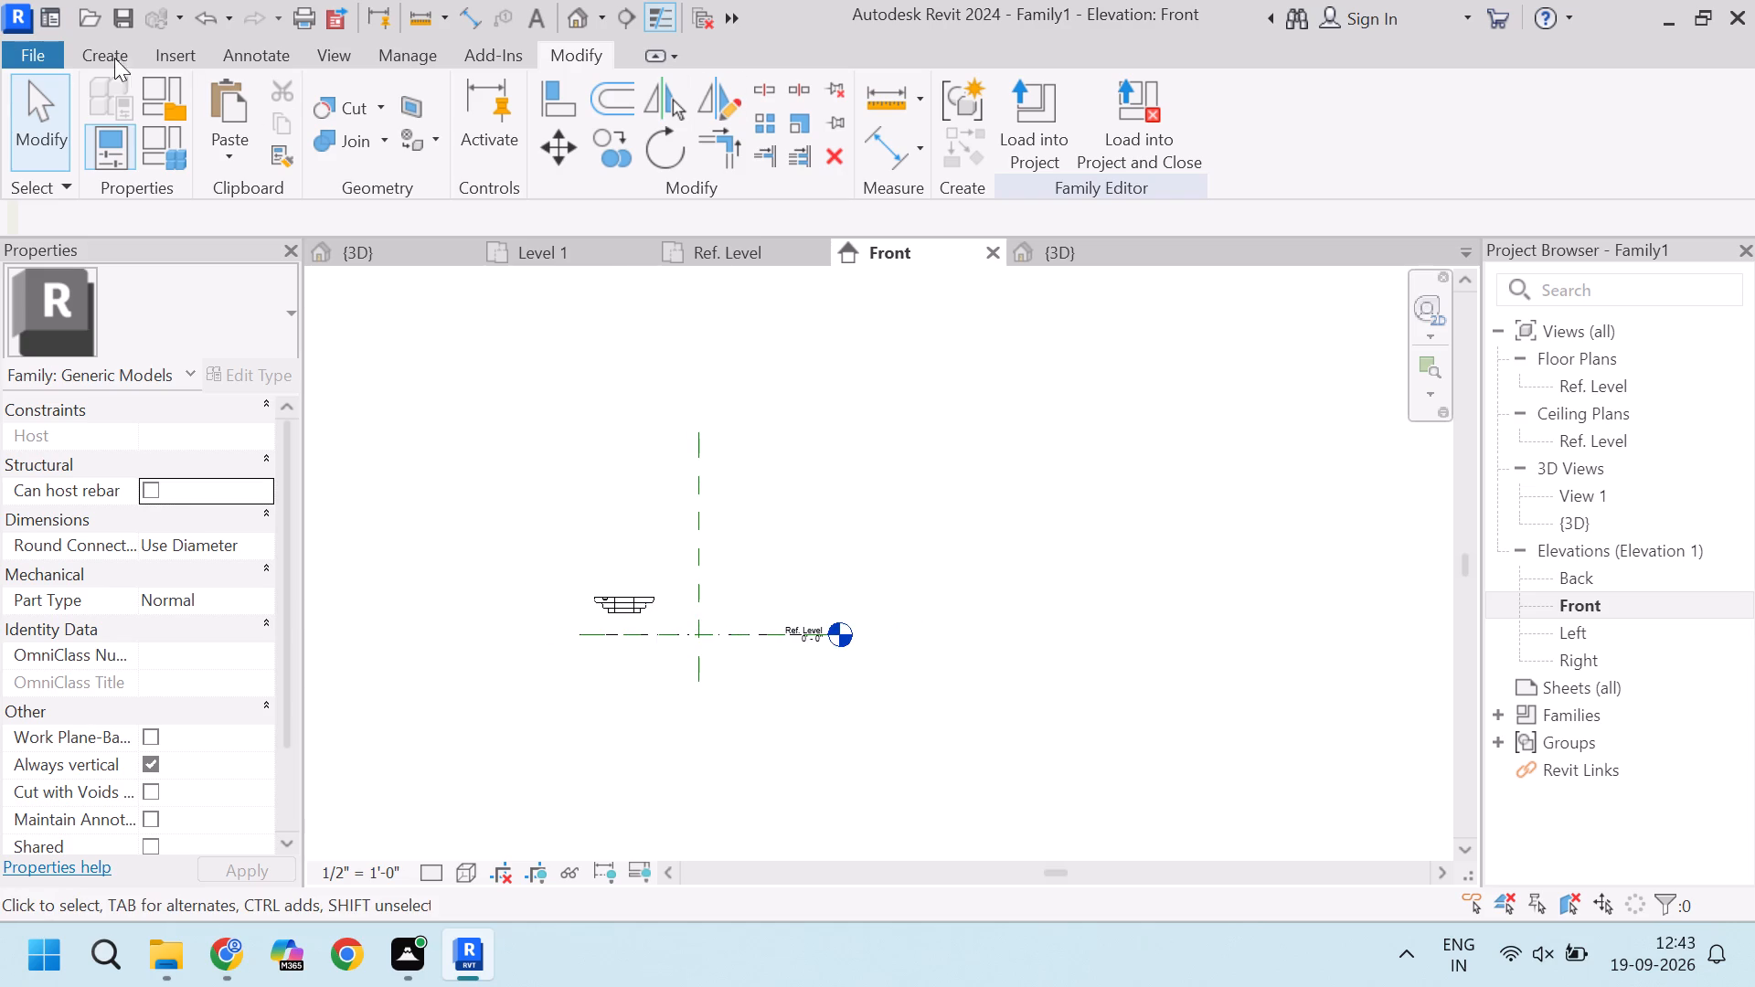
left_click(98, 49)
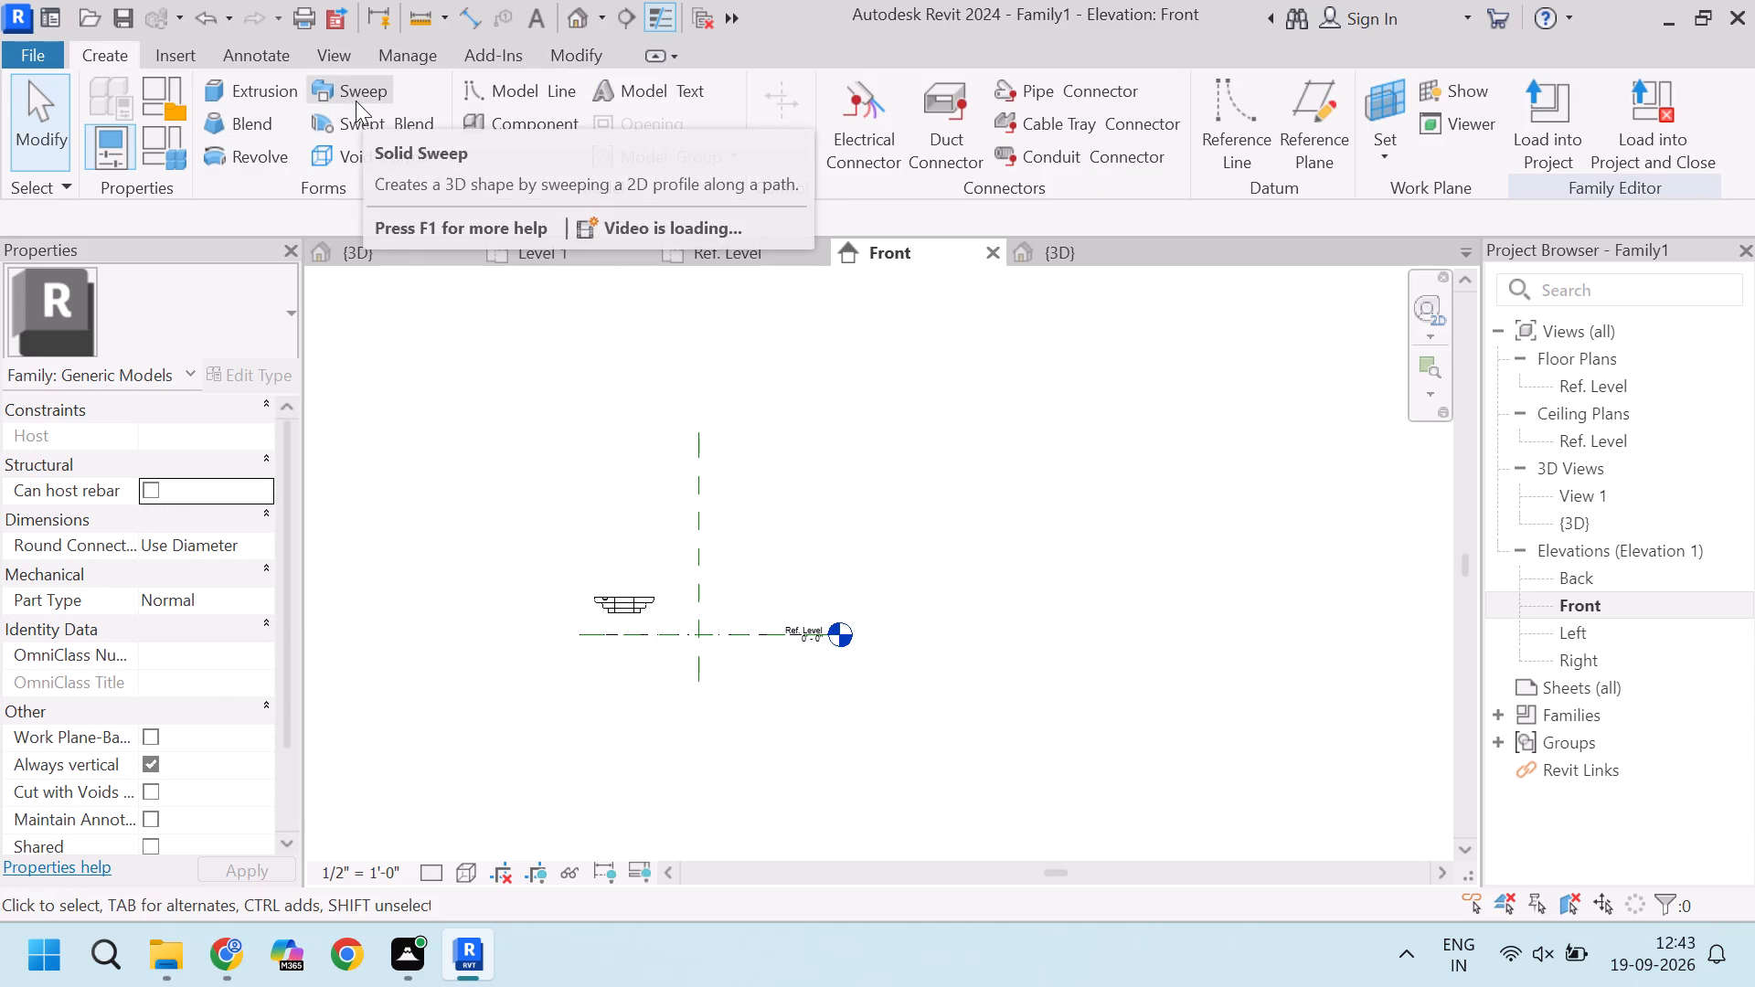
left_click(356, 101)
scroll(747, 621, "up", 6)
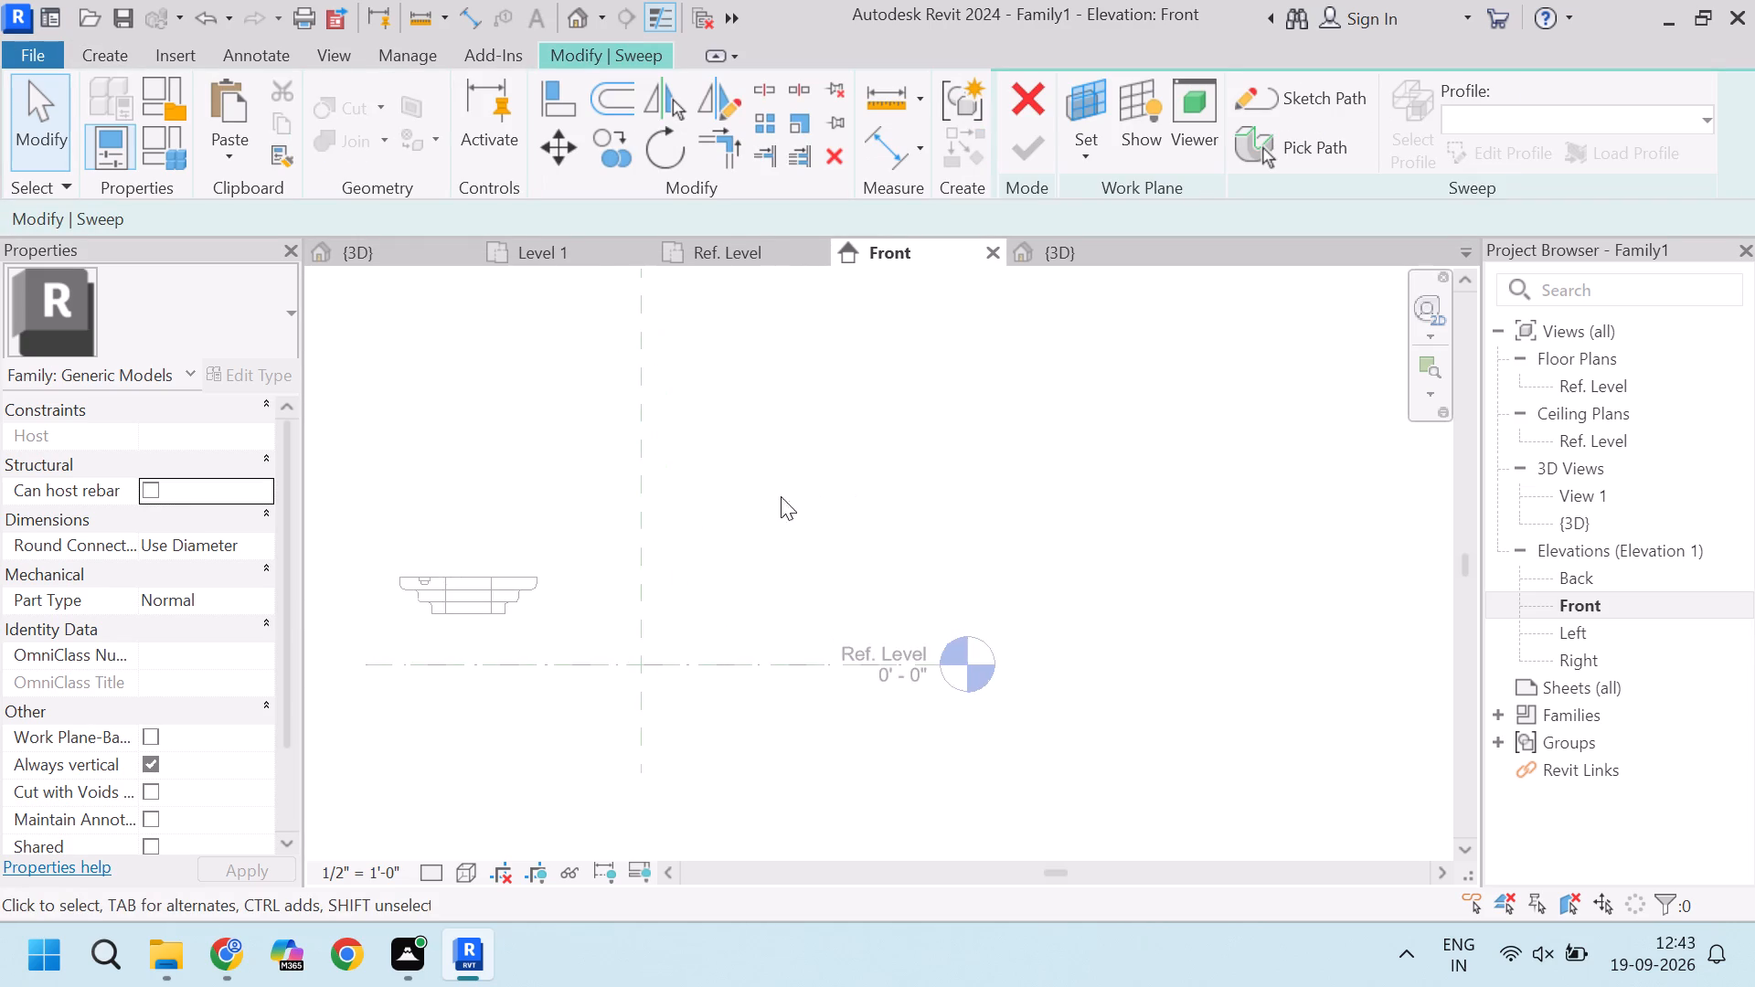
scroll(760, 499, "up", 3)
scroll(695, 600, "up", 2)
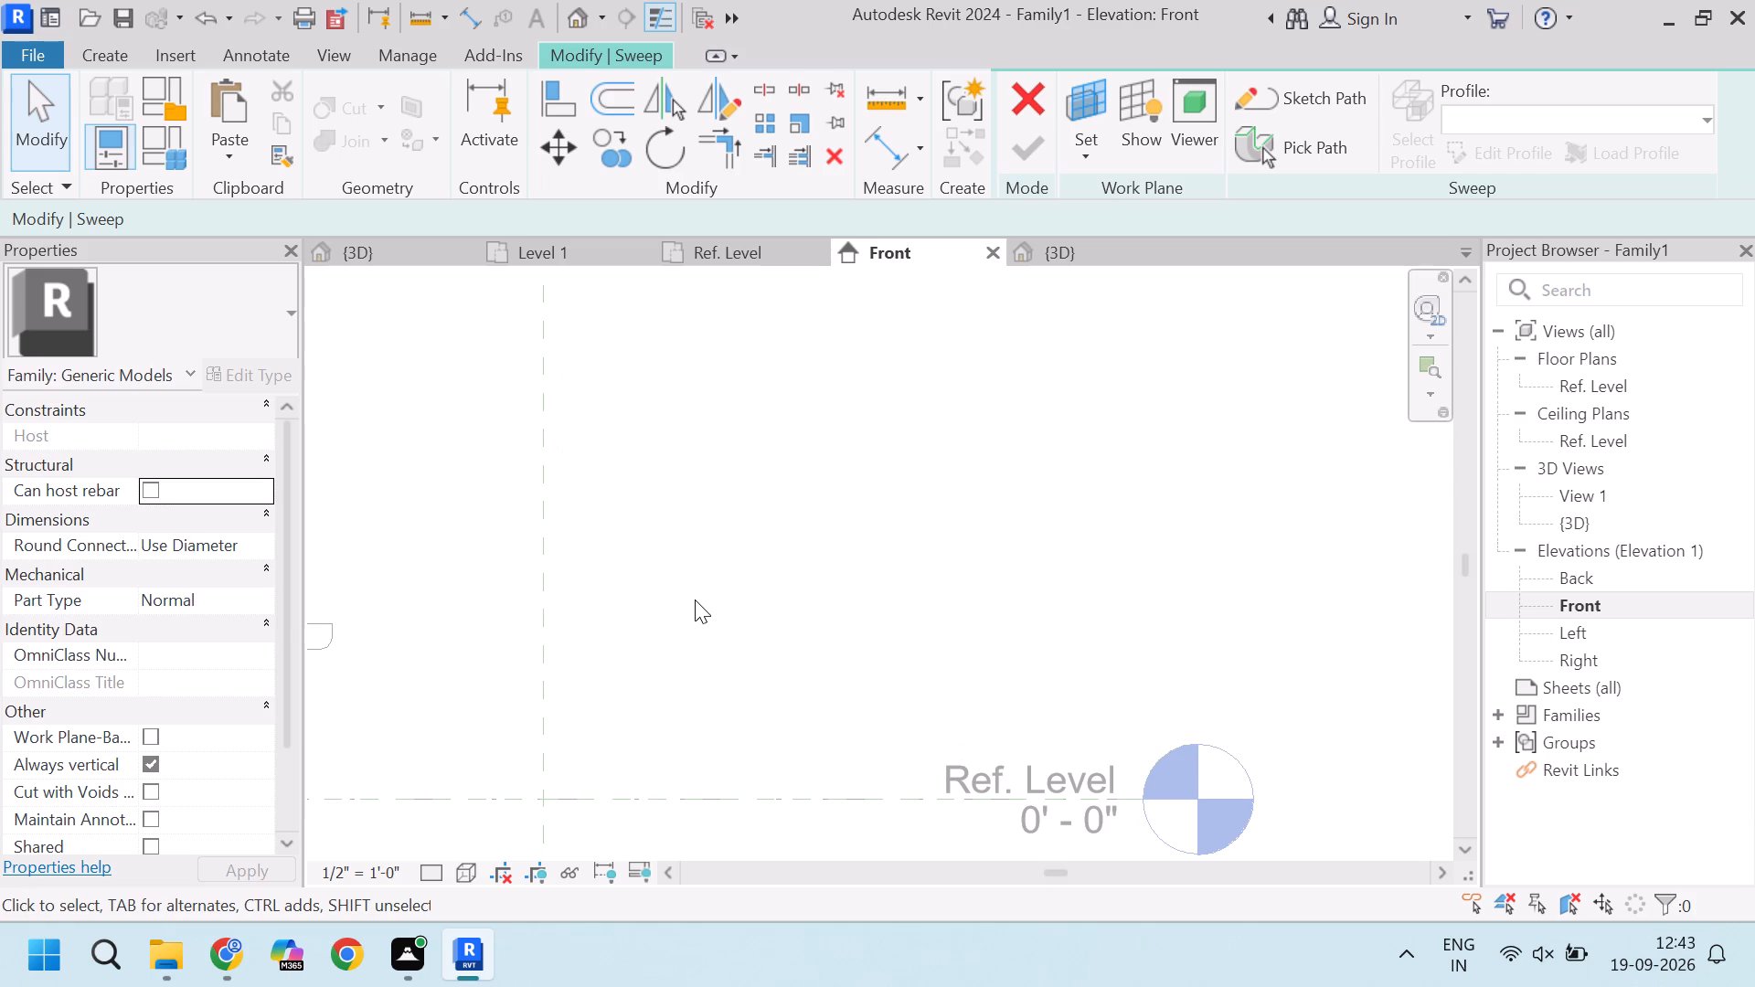
left_click(743, 256)
scroll(778, 562, "up", 1)
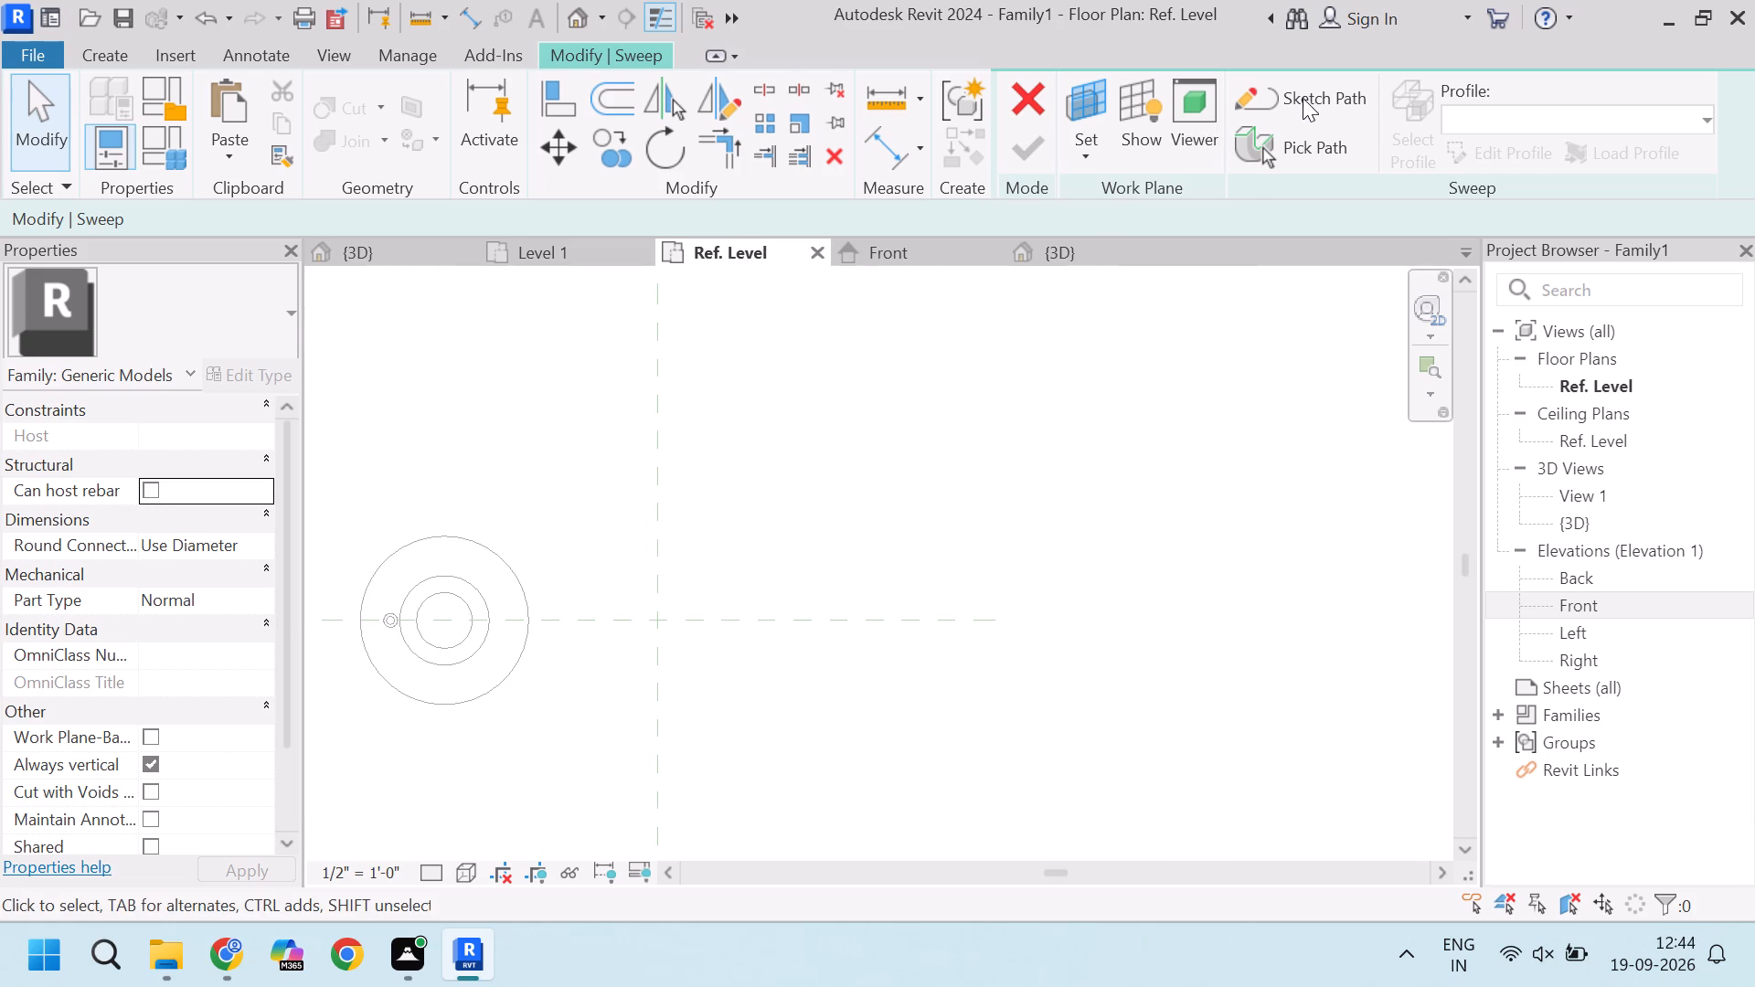
left_click(1306, 96)
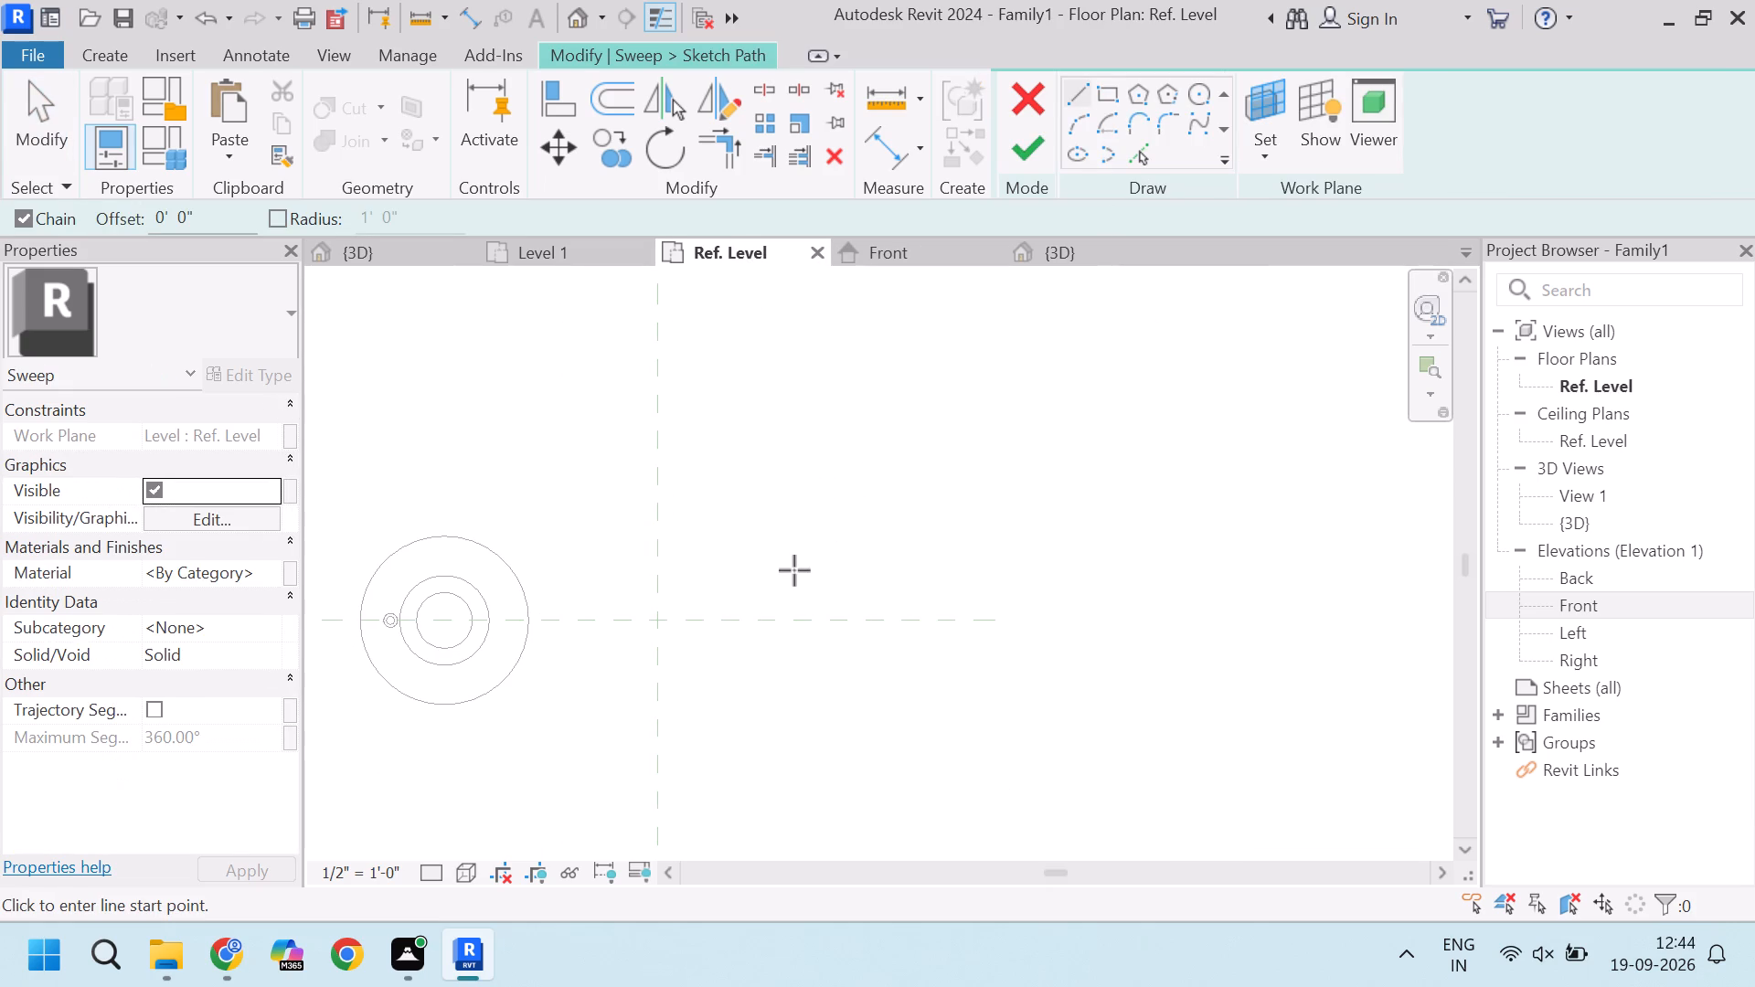
scroll(794, 570, "up", 2)
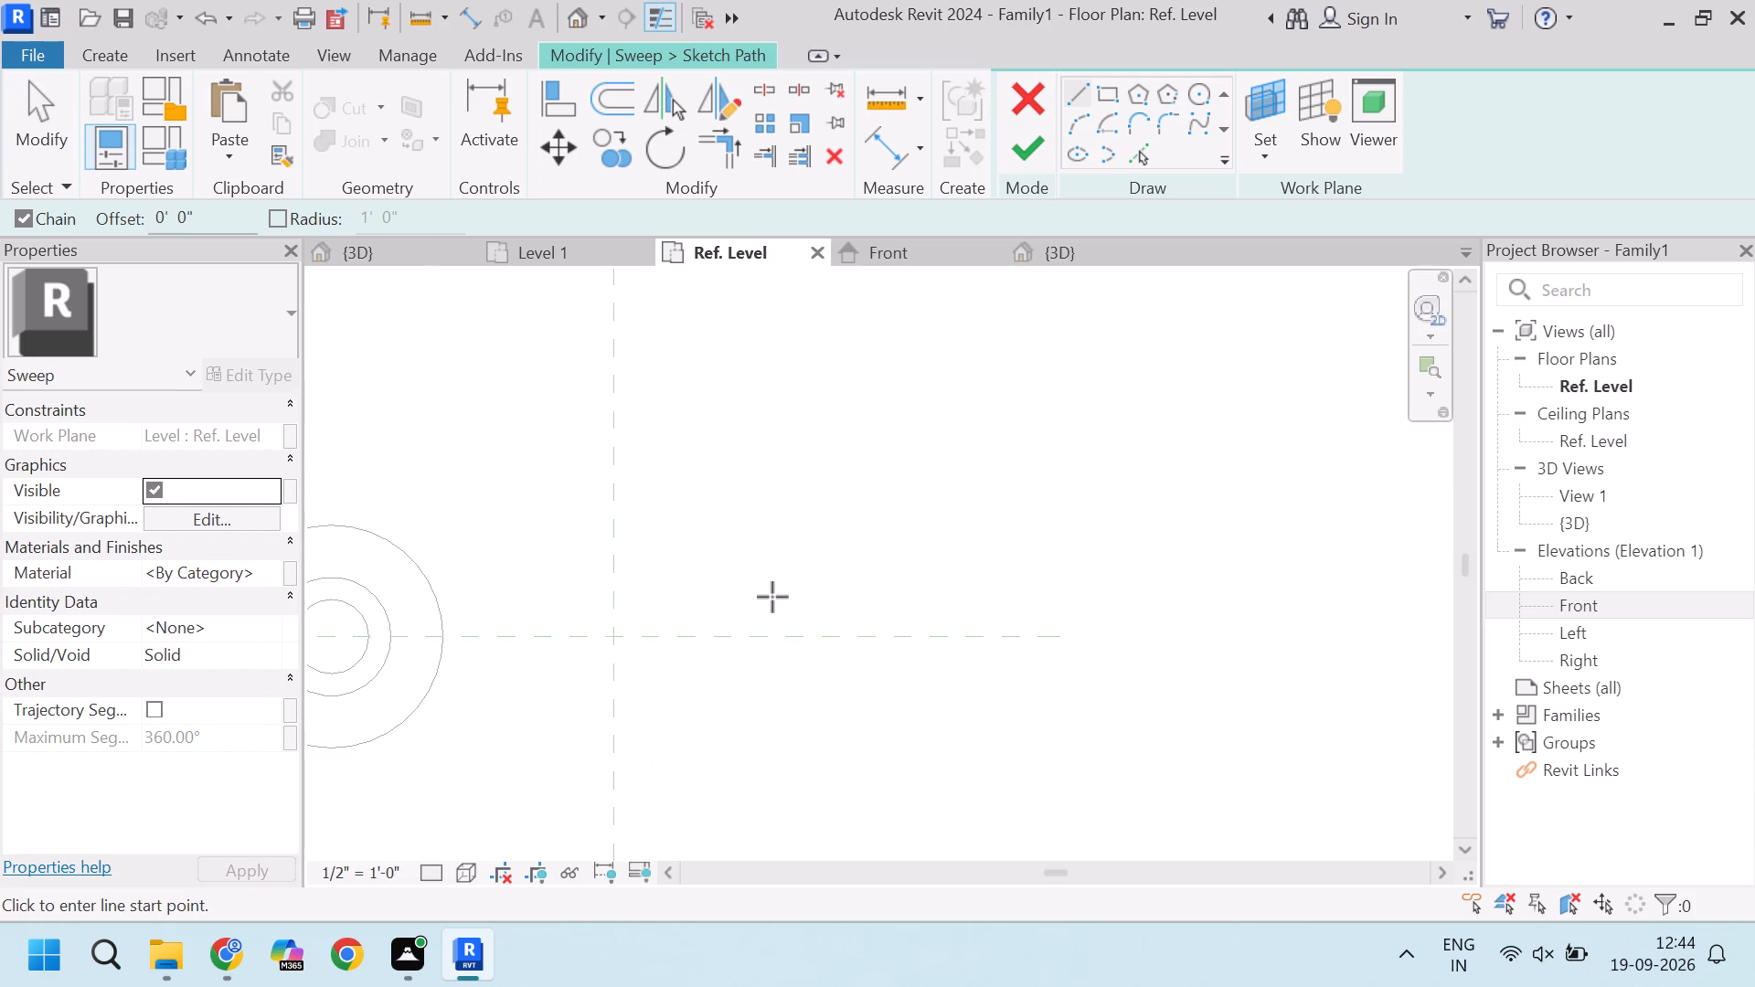
scroll(772, 597, "up", 2)
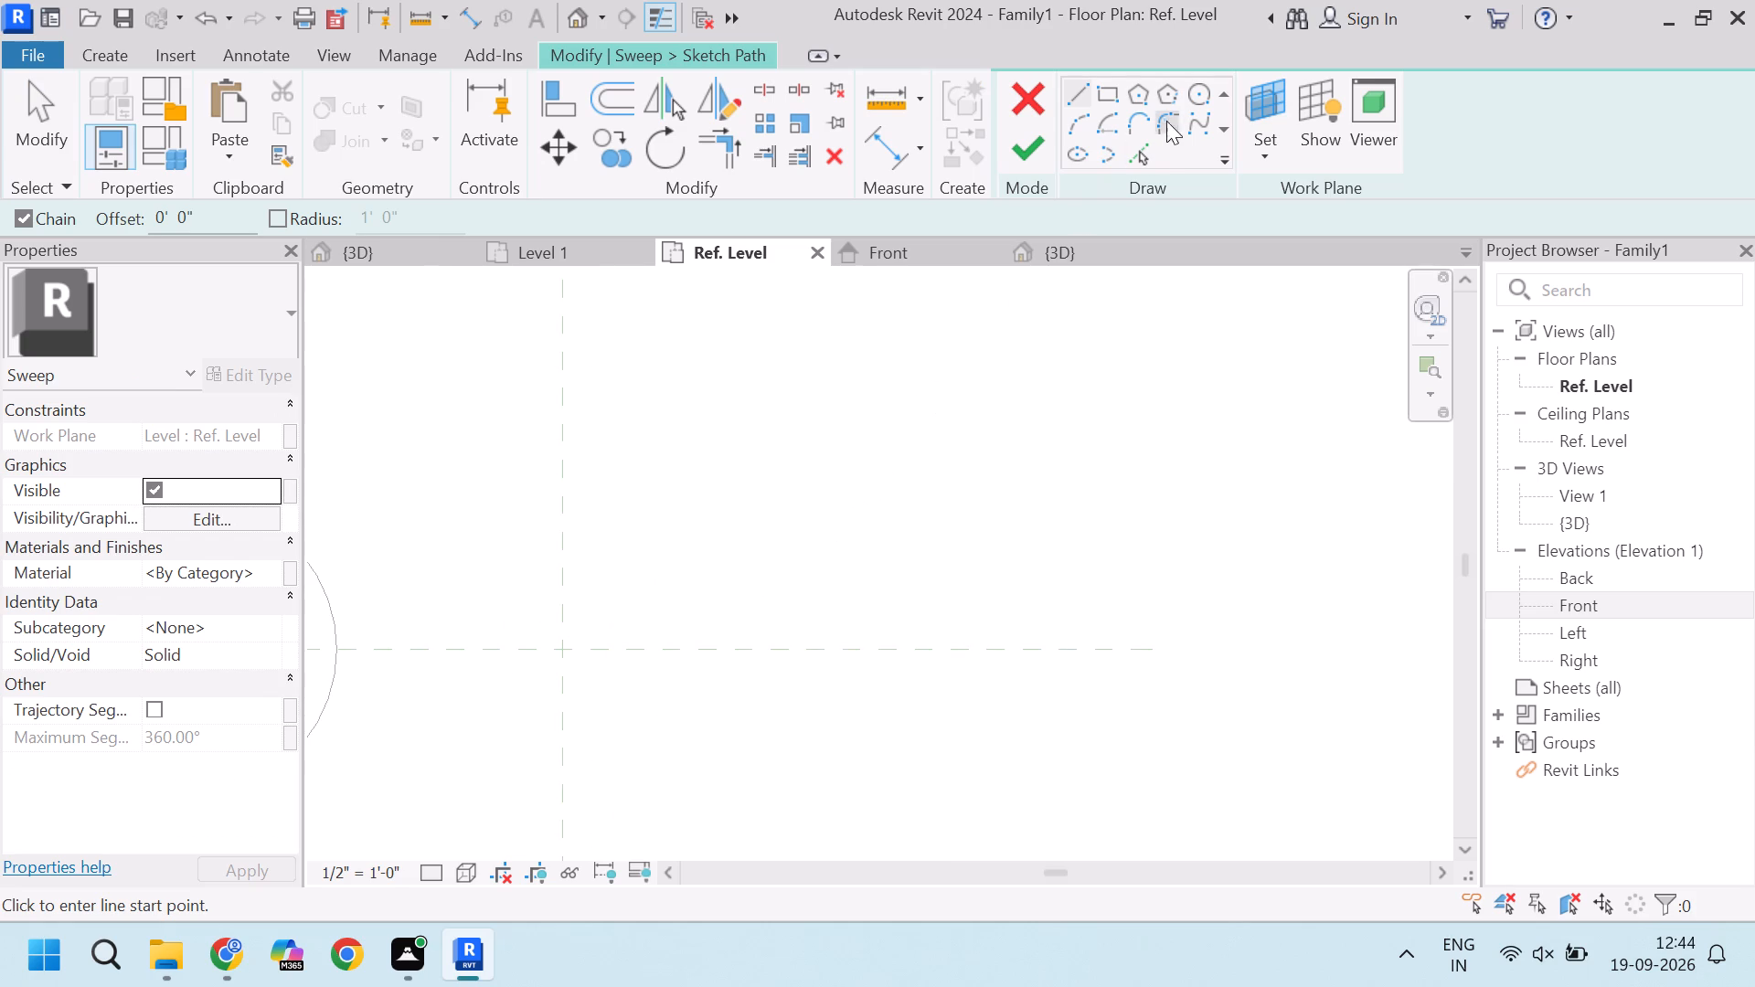
left_click(1069, 126)
left_click(768, 586)
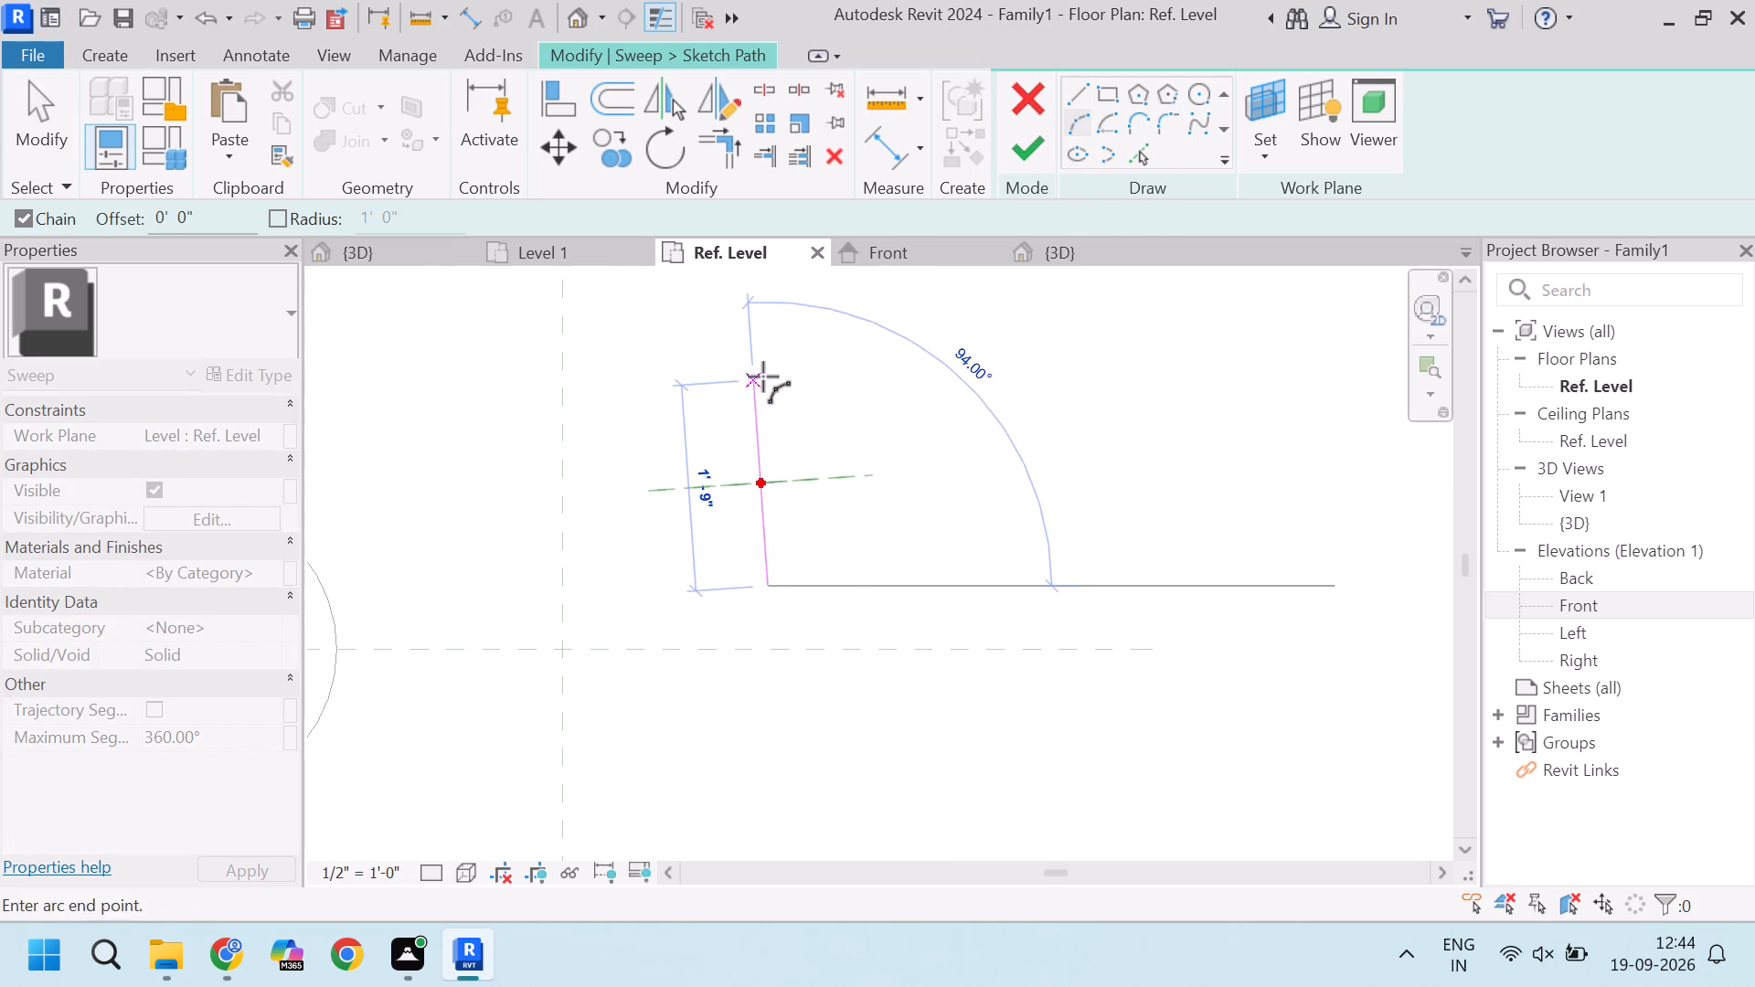
left_click(771, 372)
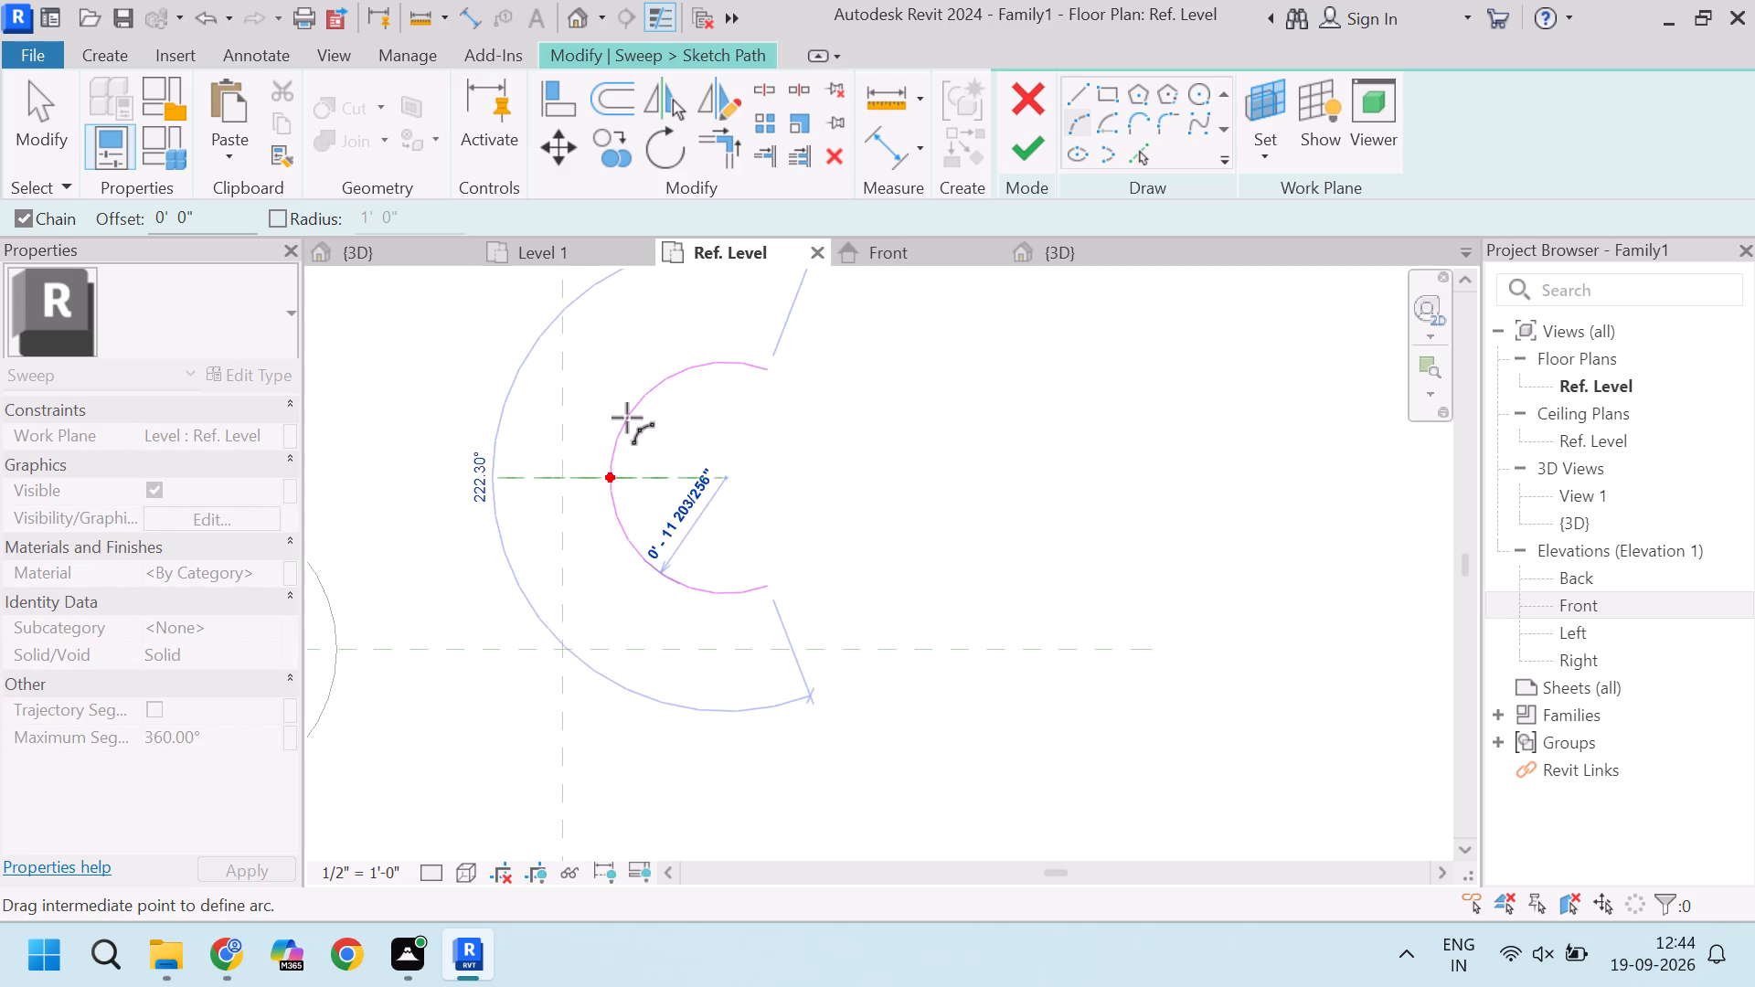
left_click(667, 433)
key("Escape")
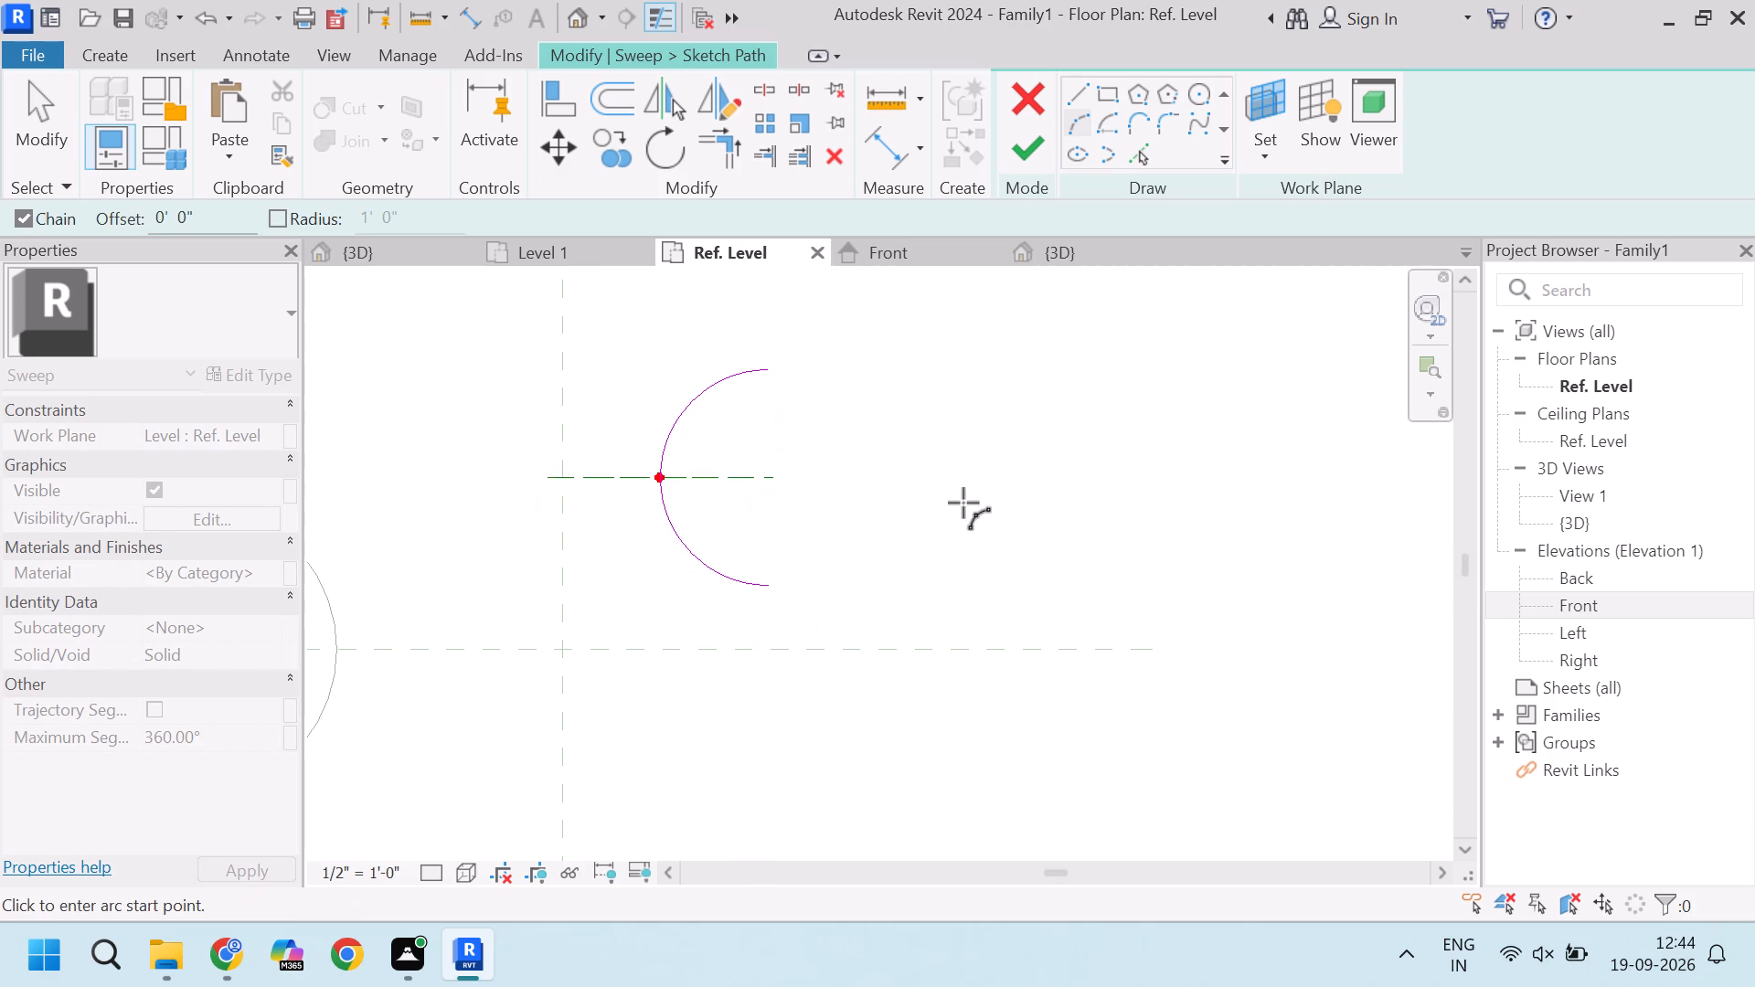
left_click(1020, 154)
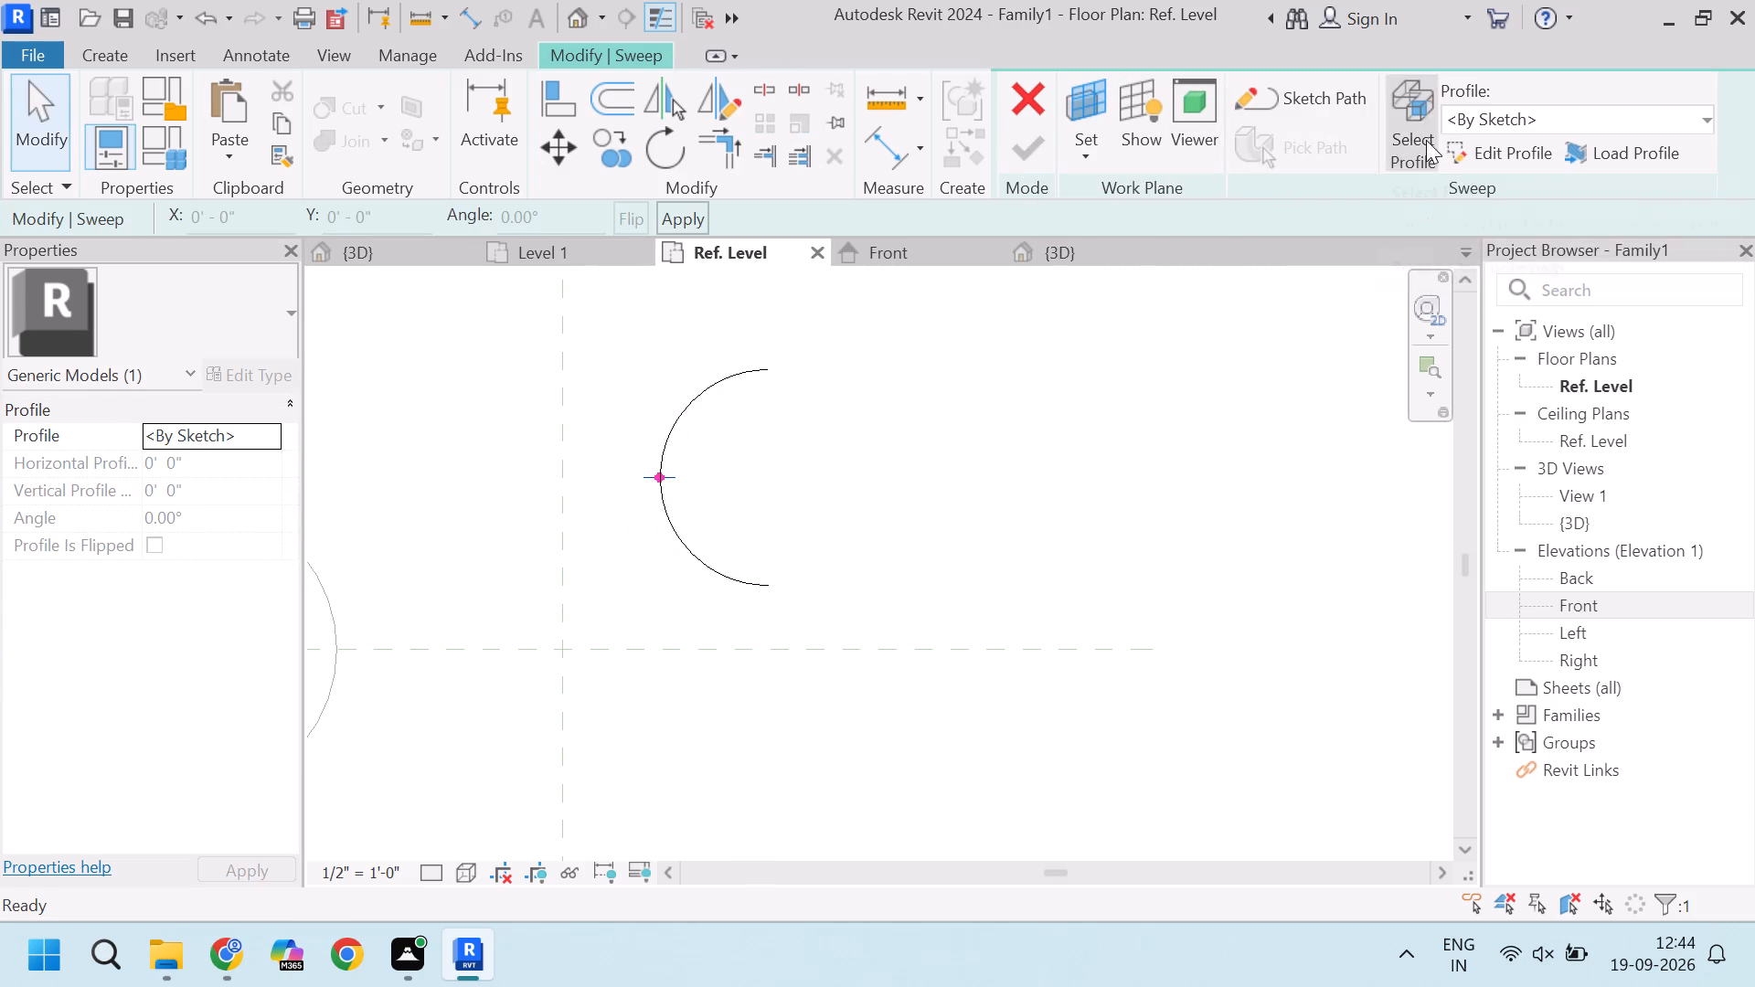
Edit the sweep profile in the 3D view, drawing four steps rising rightward from the path point with risers about 5/32" high.
left_click(1429, 120)
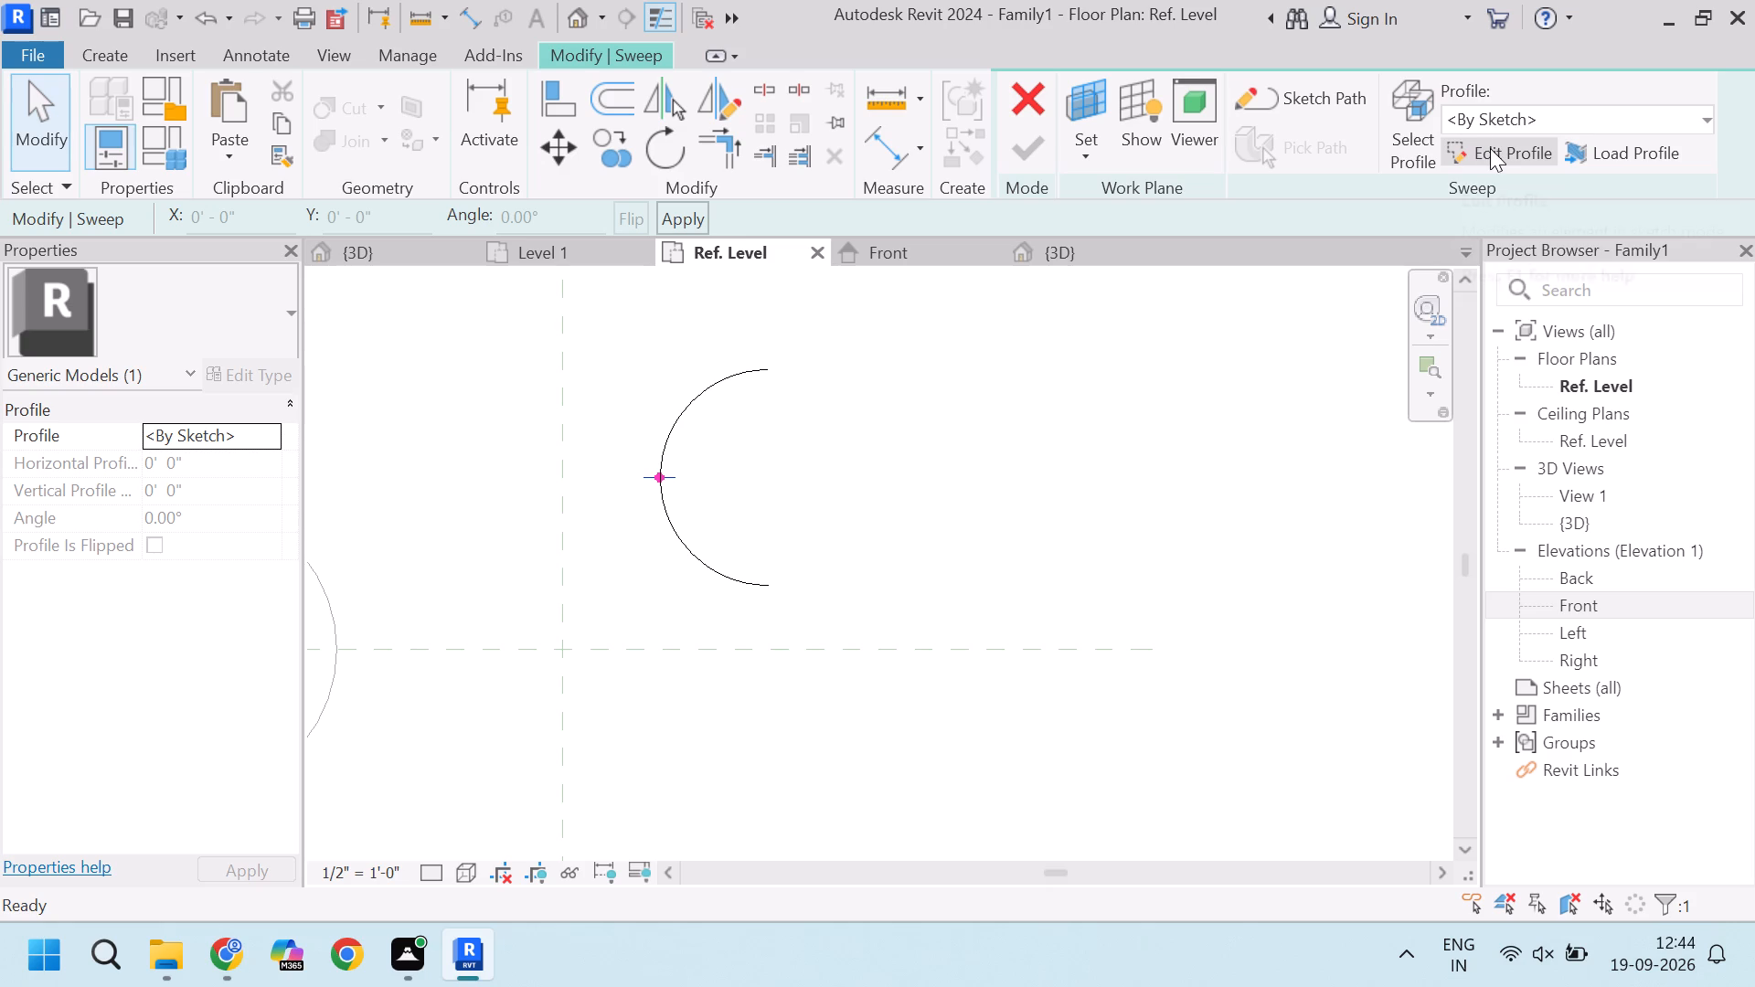
left_click(1048, 252)
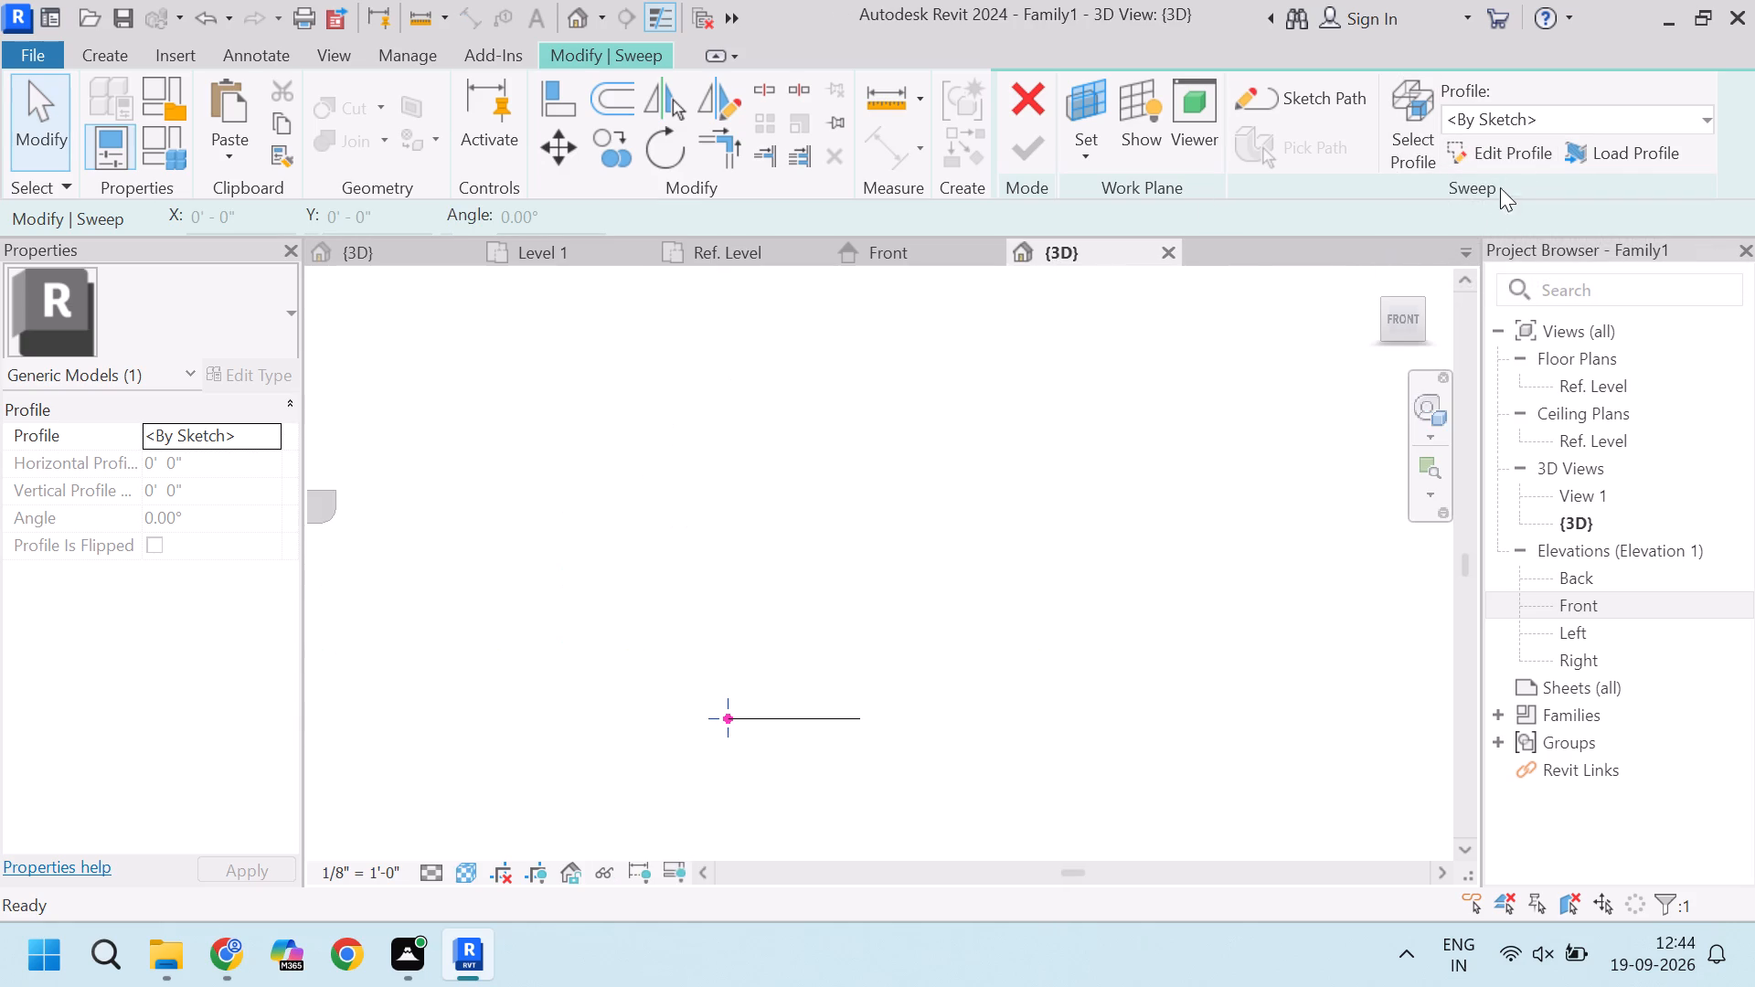
left_click(1509, 143)
scroll(931, 555, "down", 3)
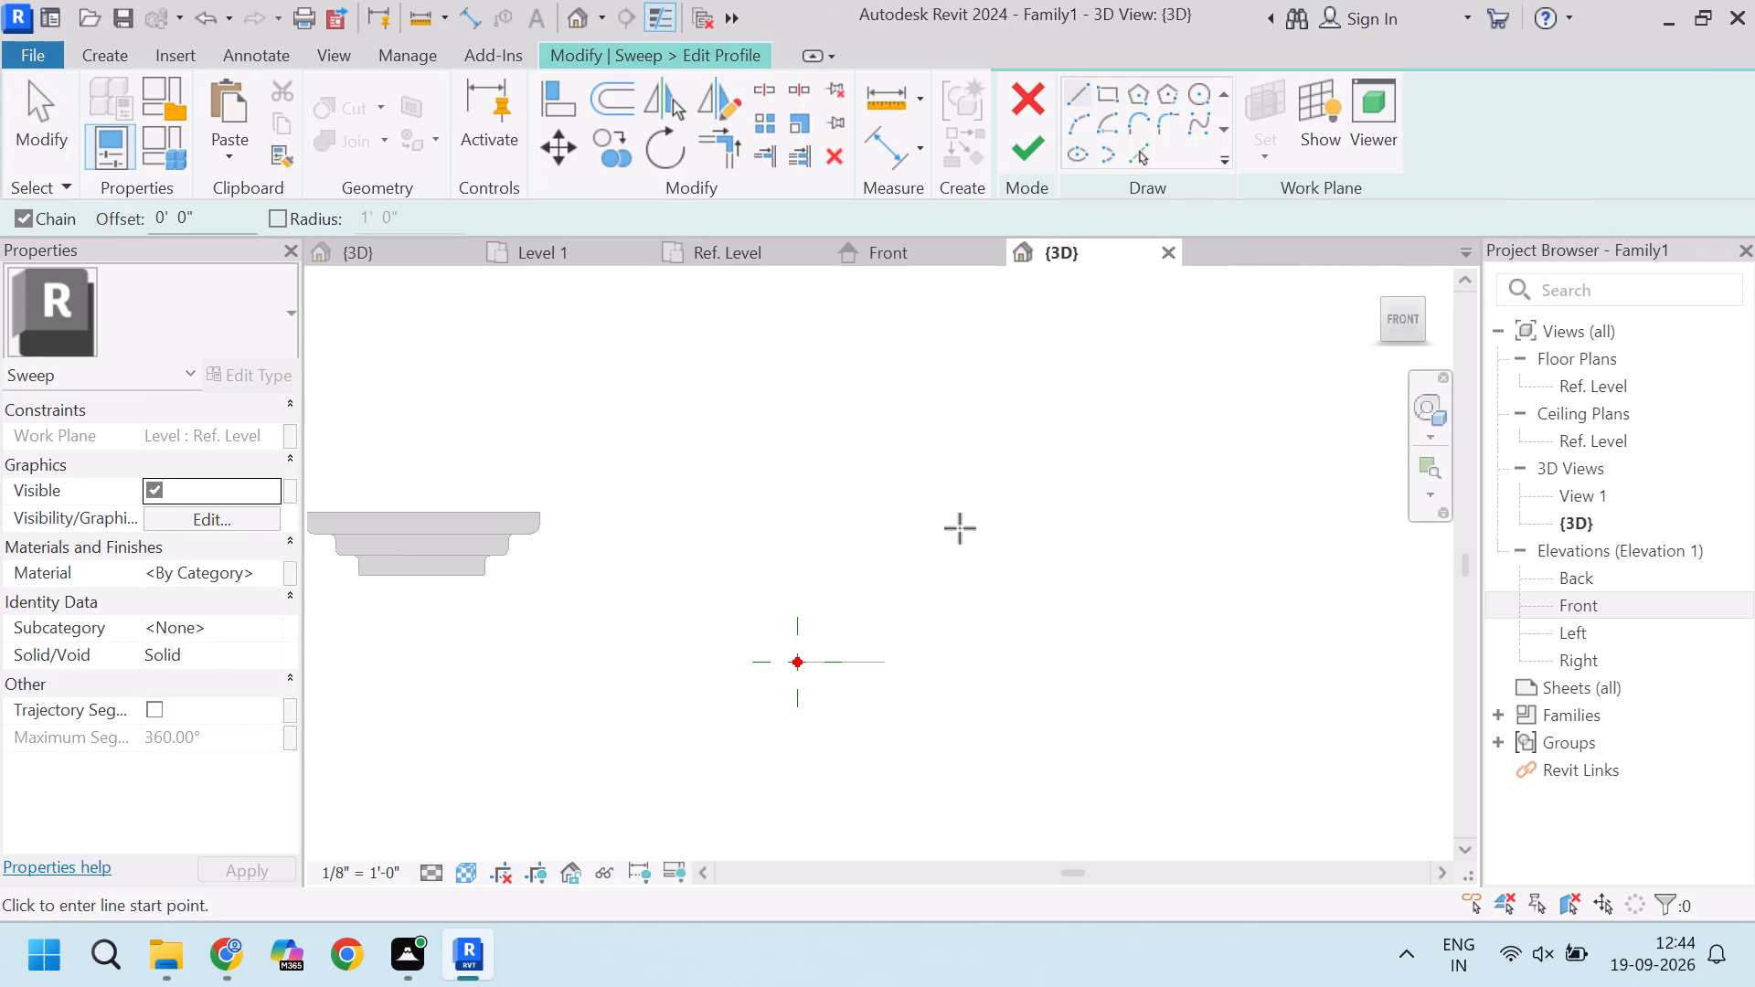
left_click_drag(1412, 321, 1363, 333)
scroll(835, 615, "up", 2)
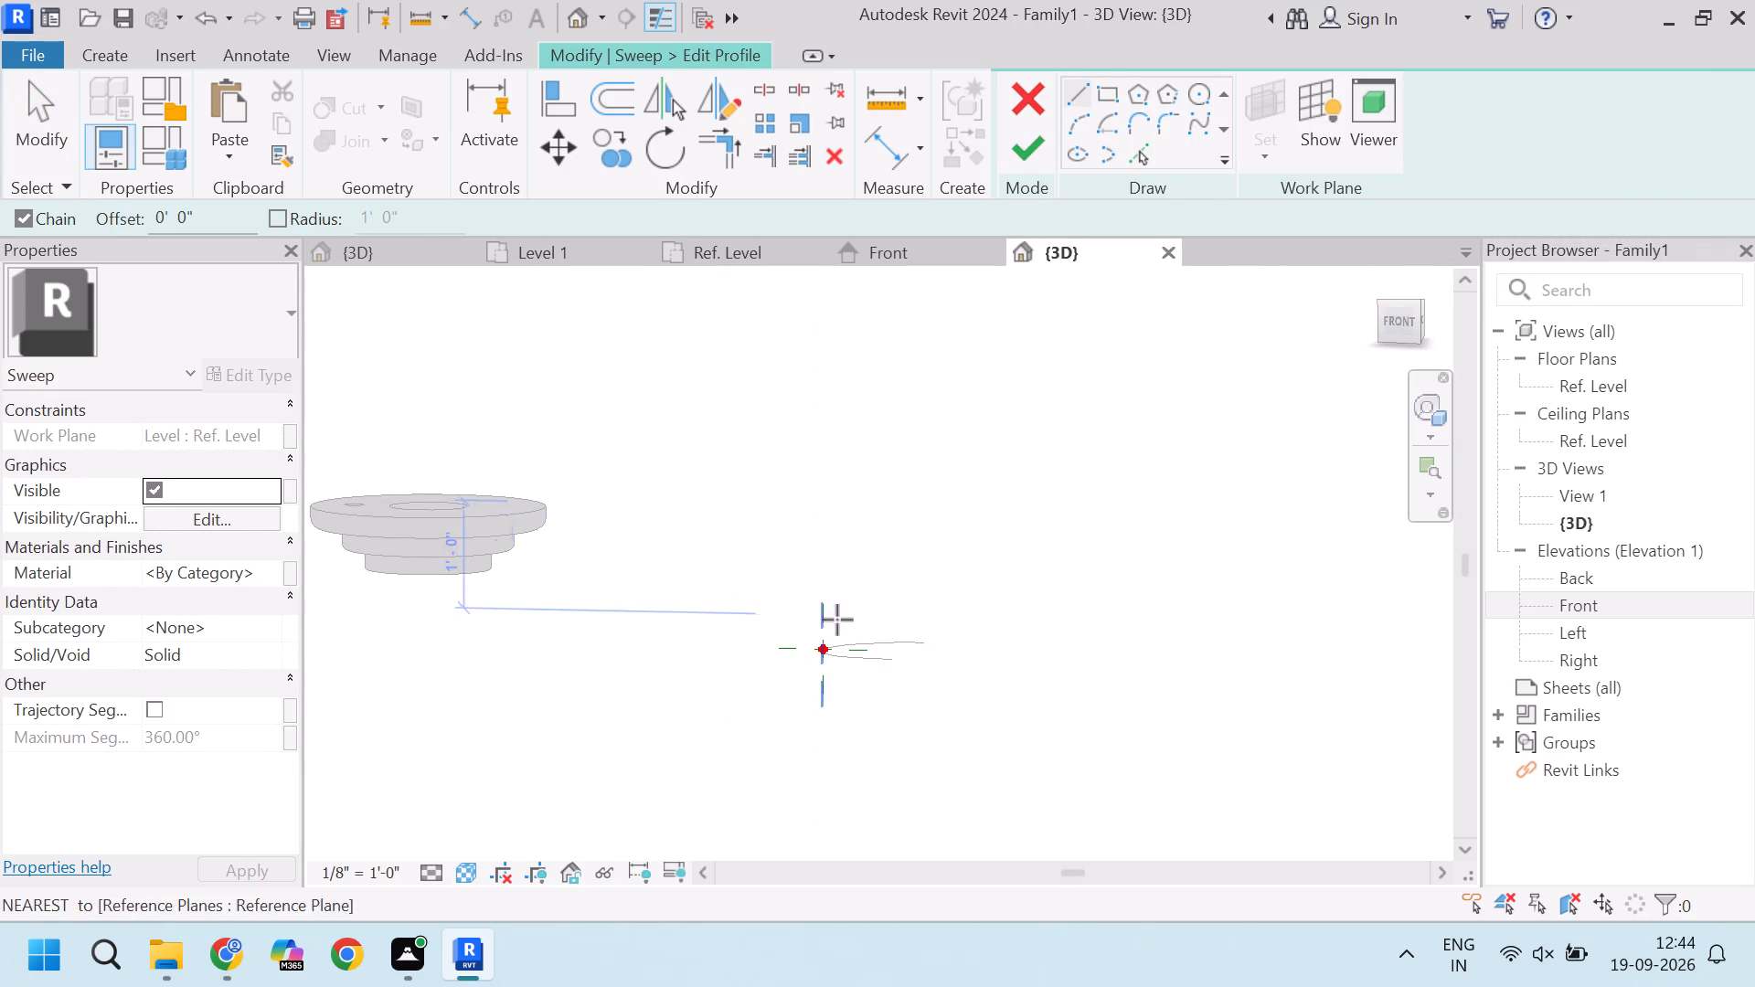
scroll(837, 620, "up", 20)
scroll(837, 620, "up", 8)
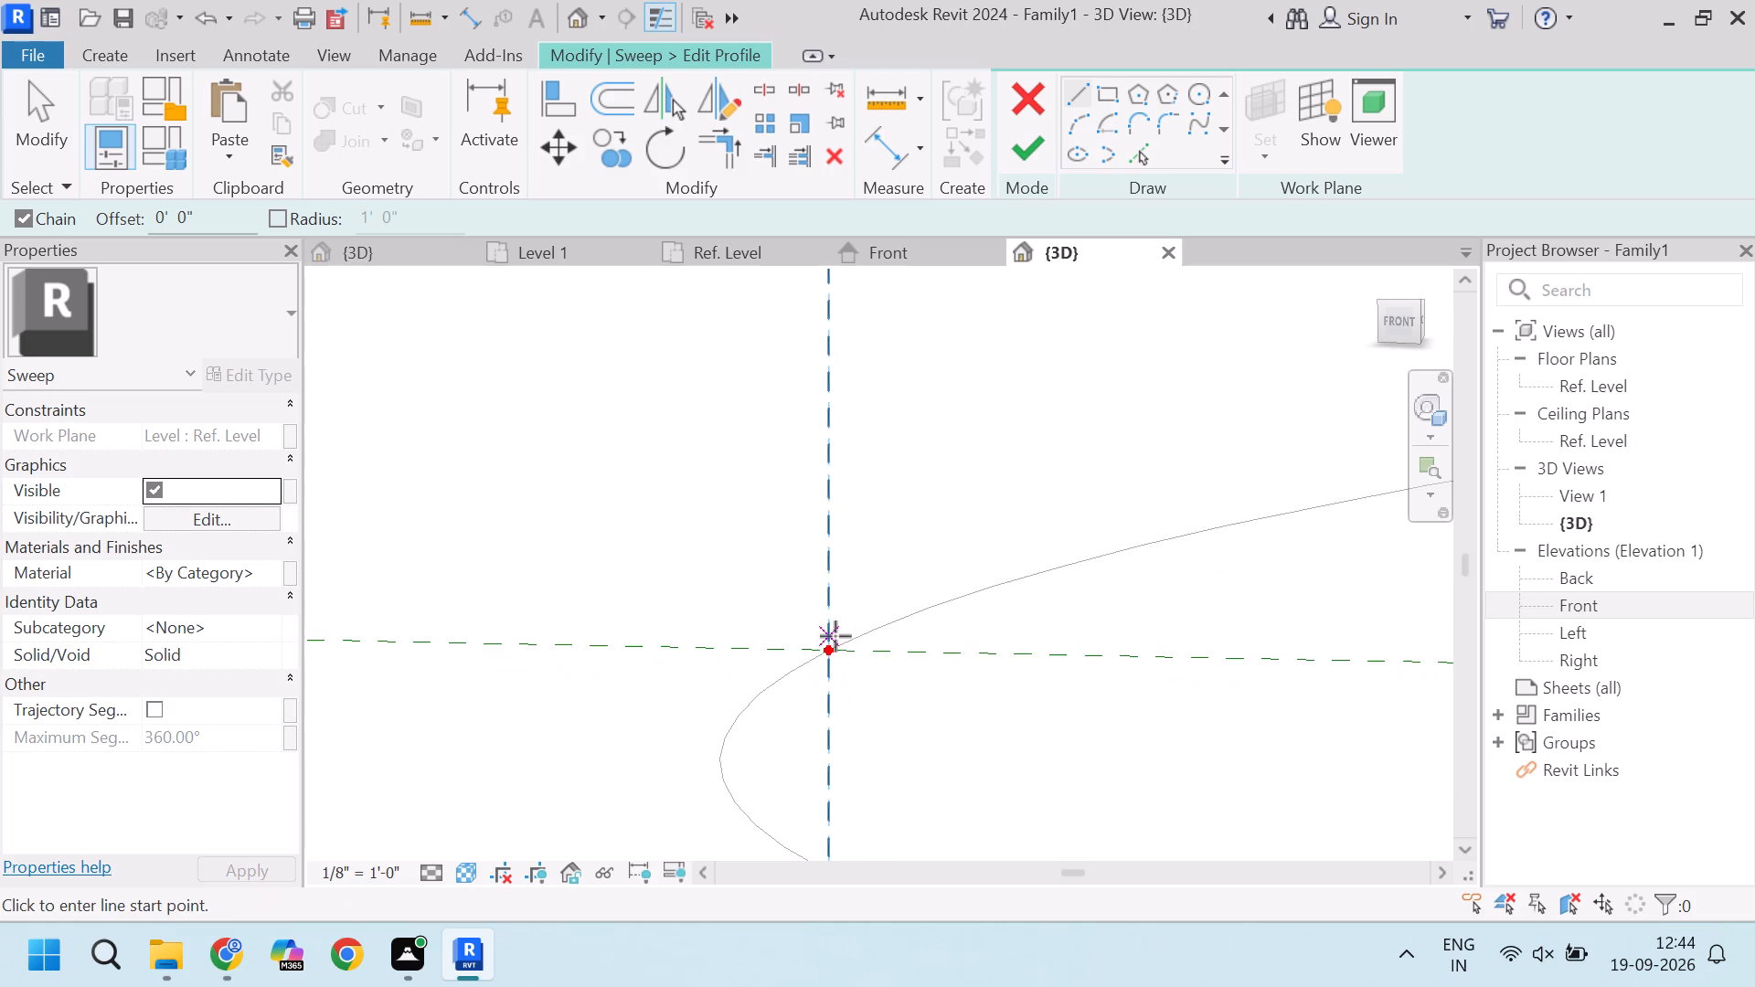
left_click(827, 654)
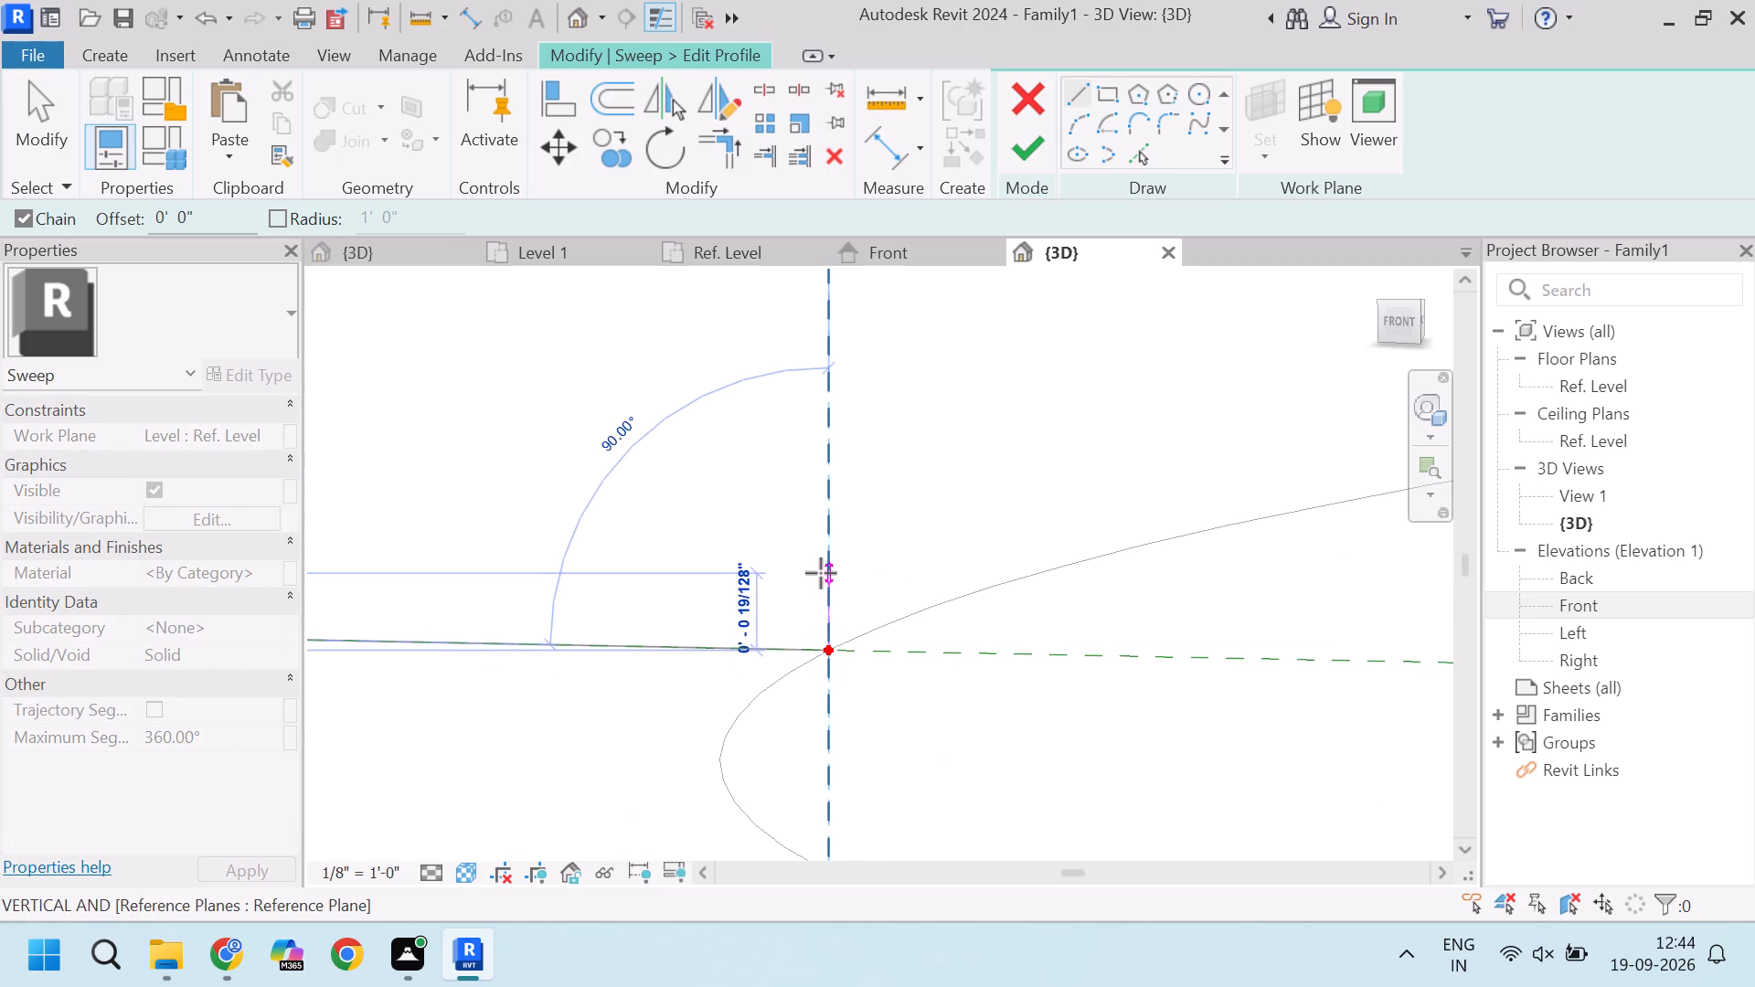
left_click(821, 573)
left_click(922, 584)
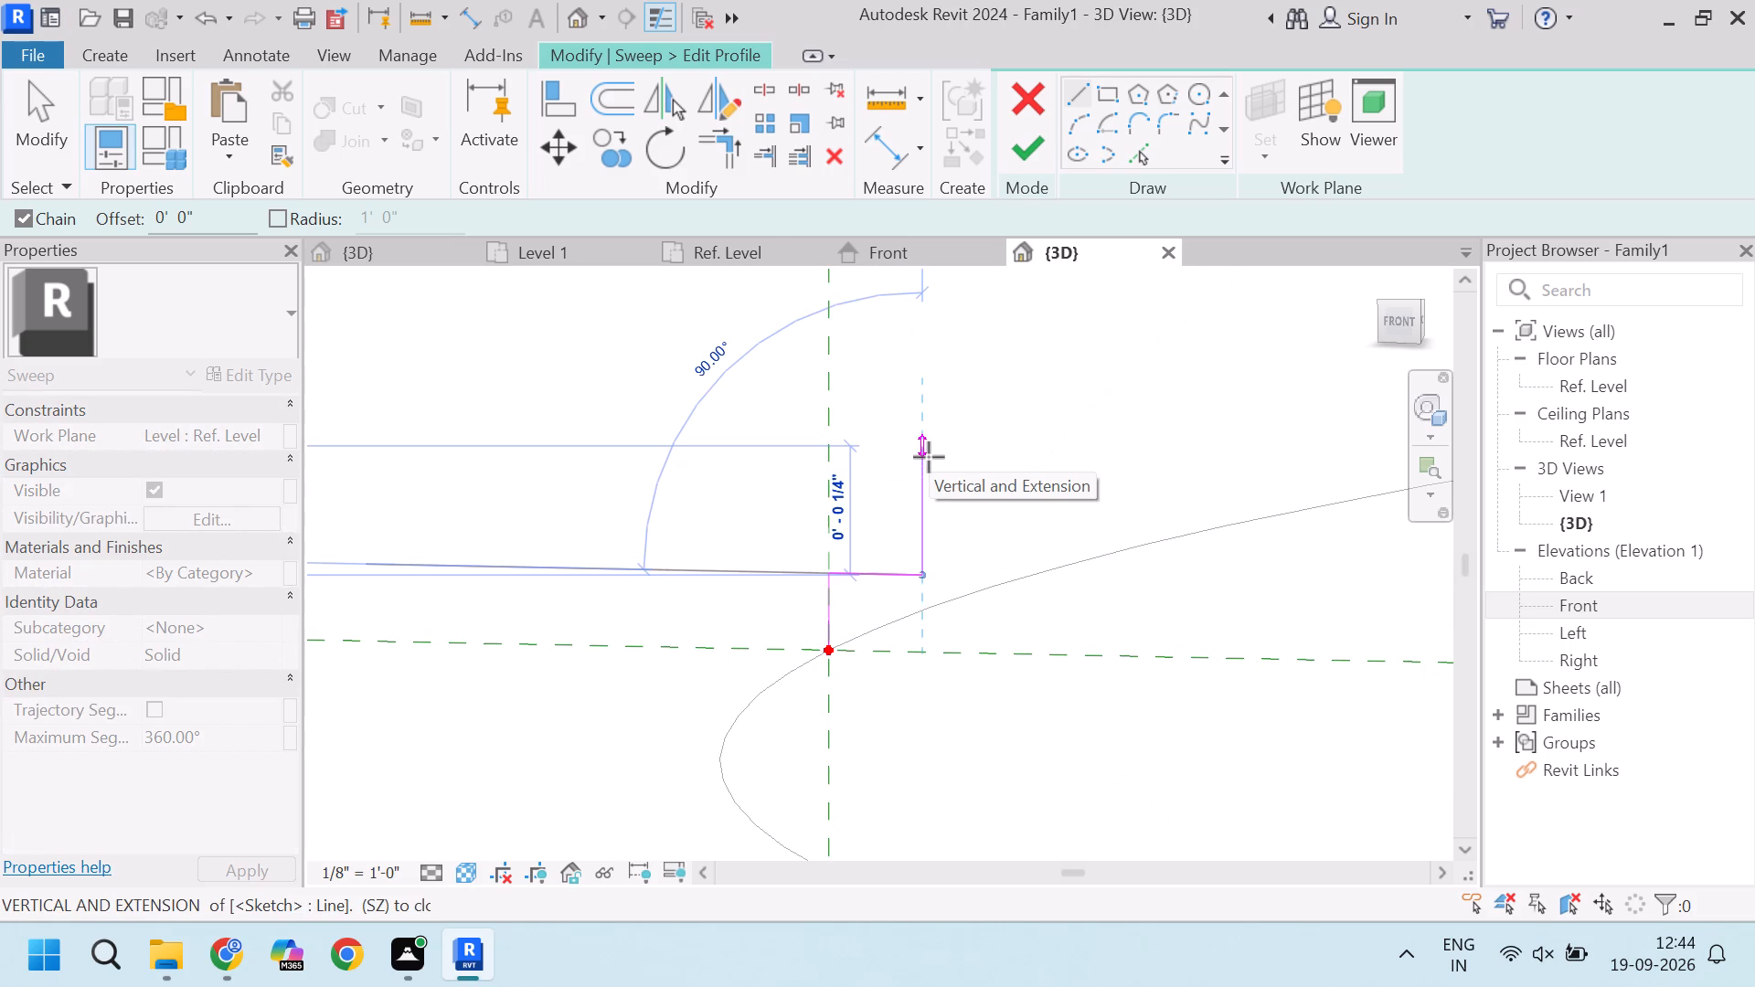
left_click(925, 485)
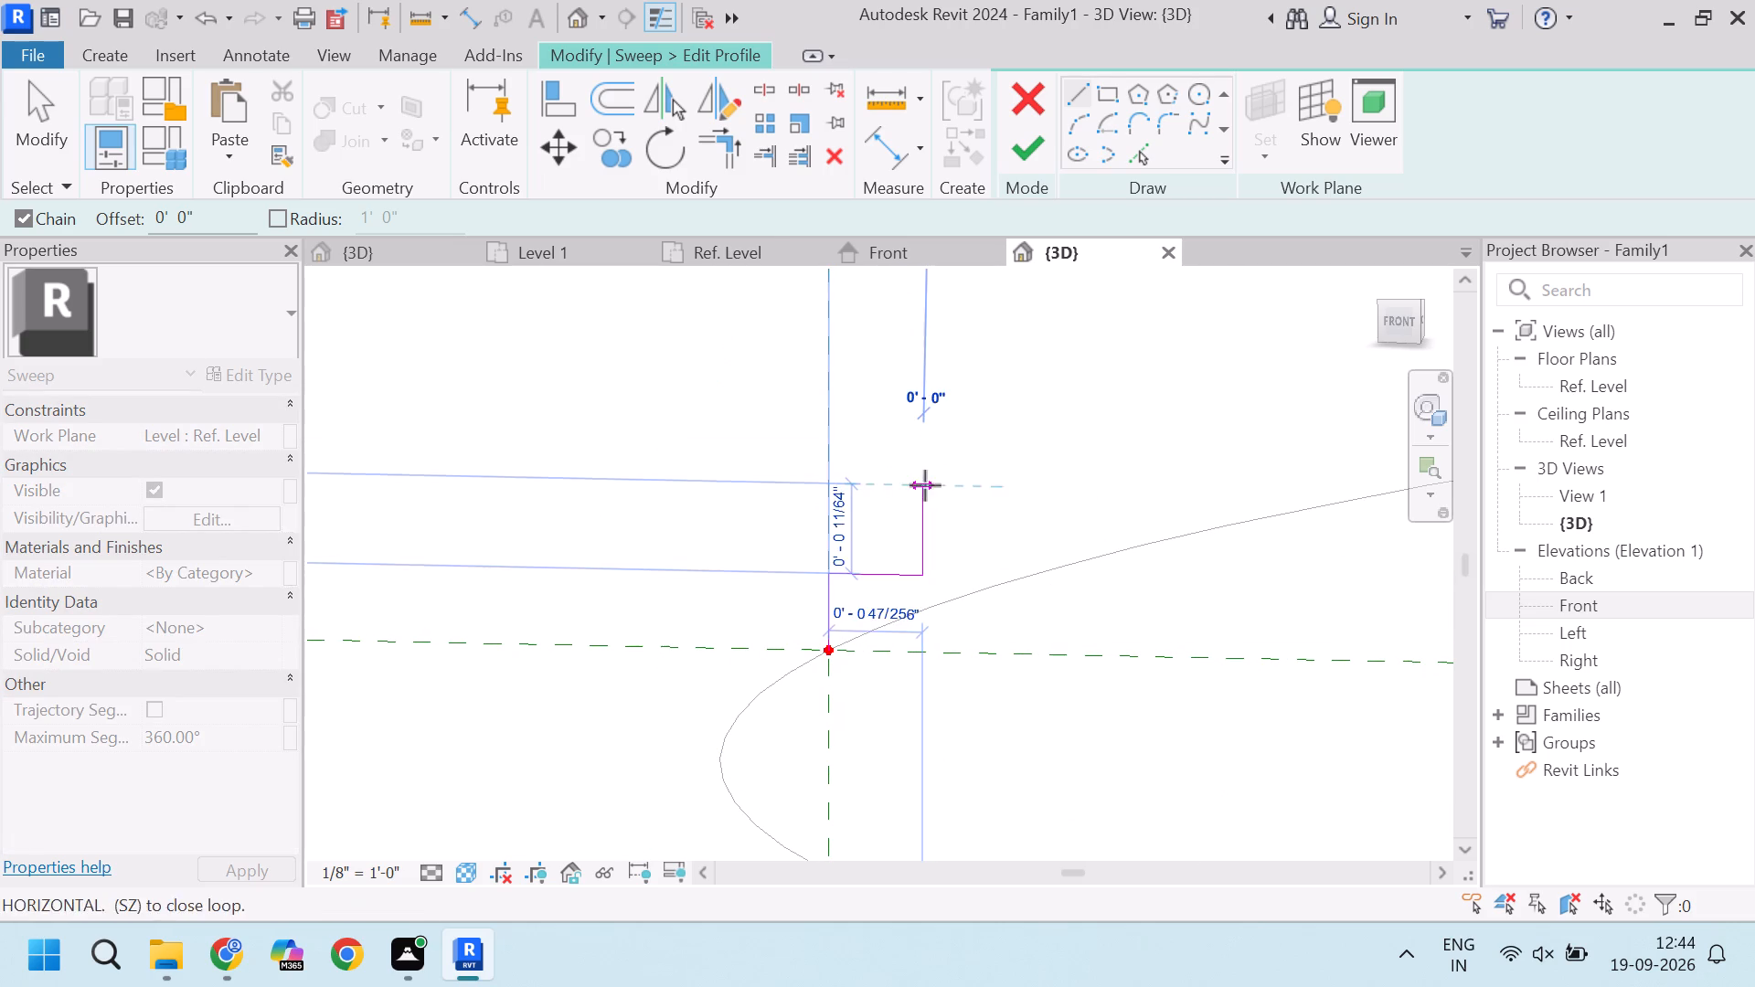
left_click(1016, 486)
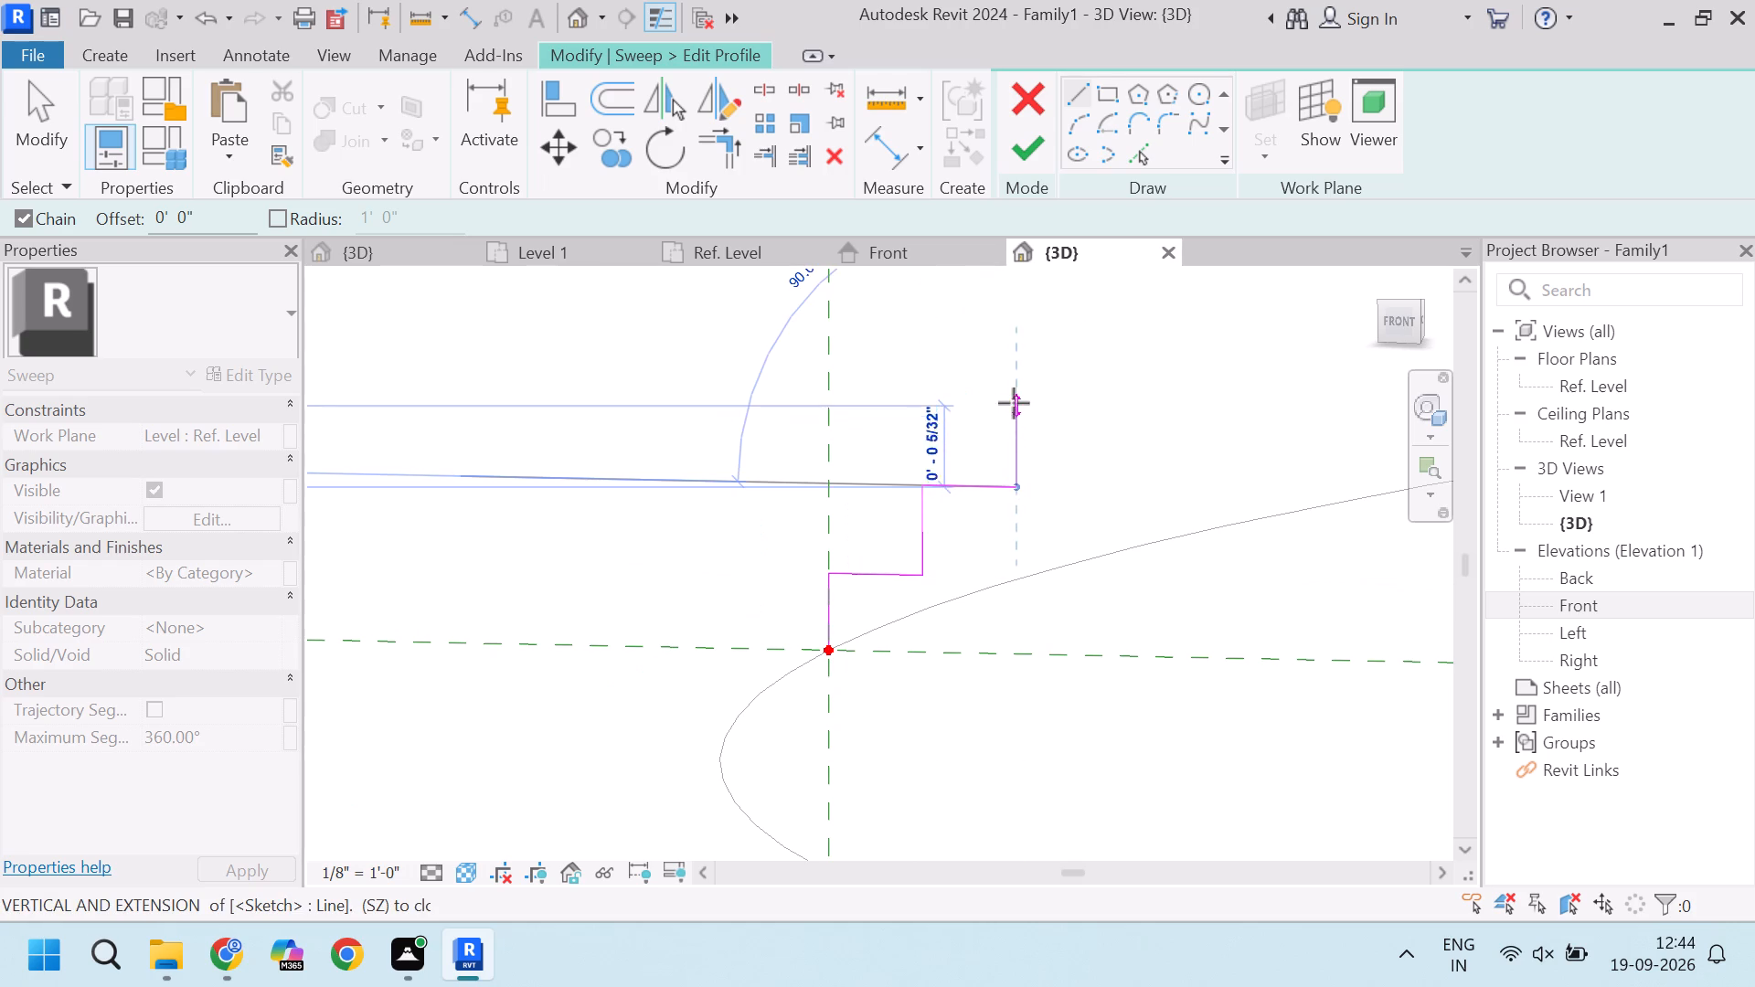
left_click(1014, 403)
left_click(1177, 406)
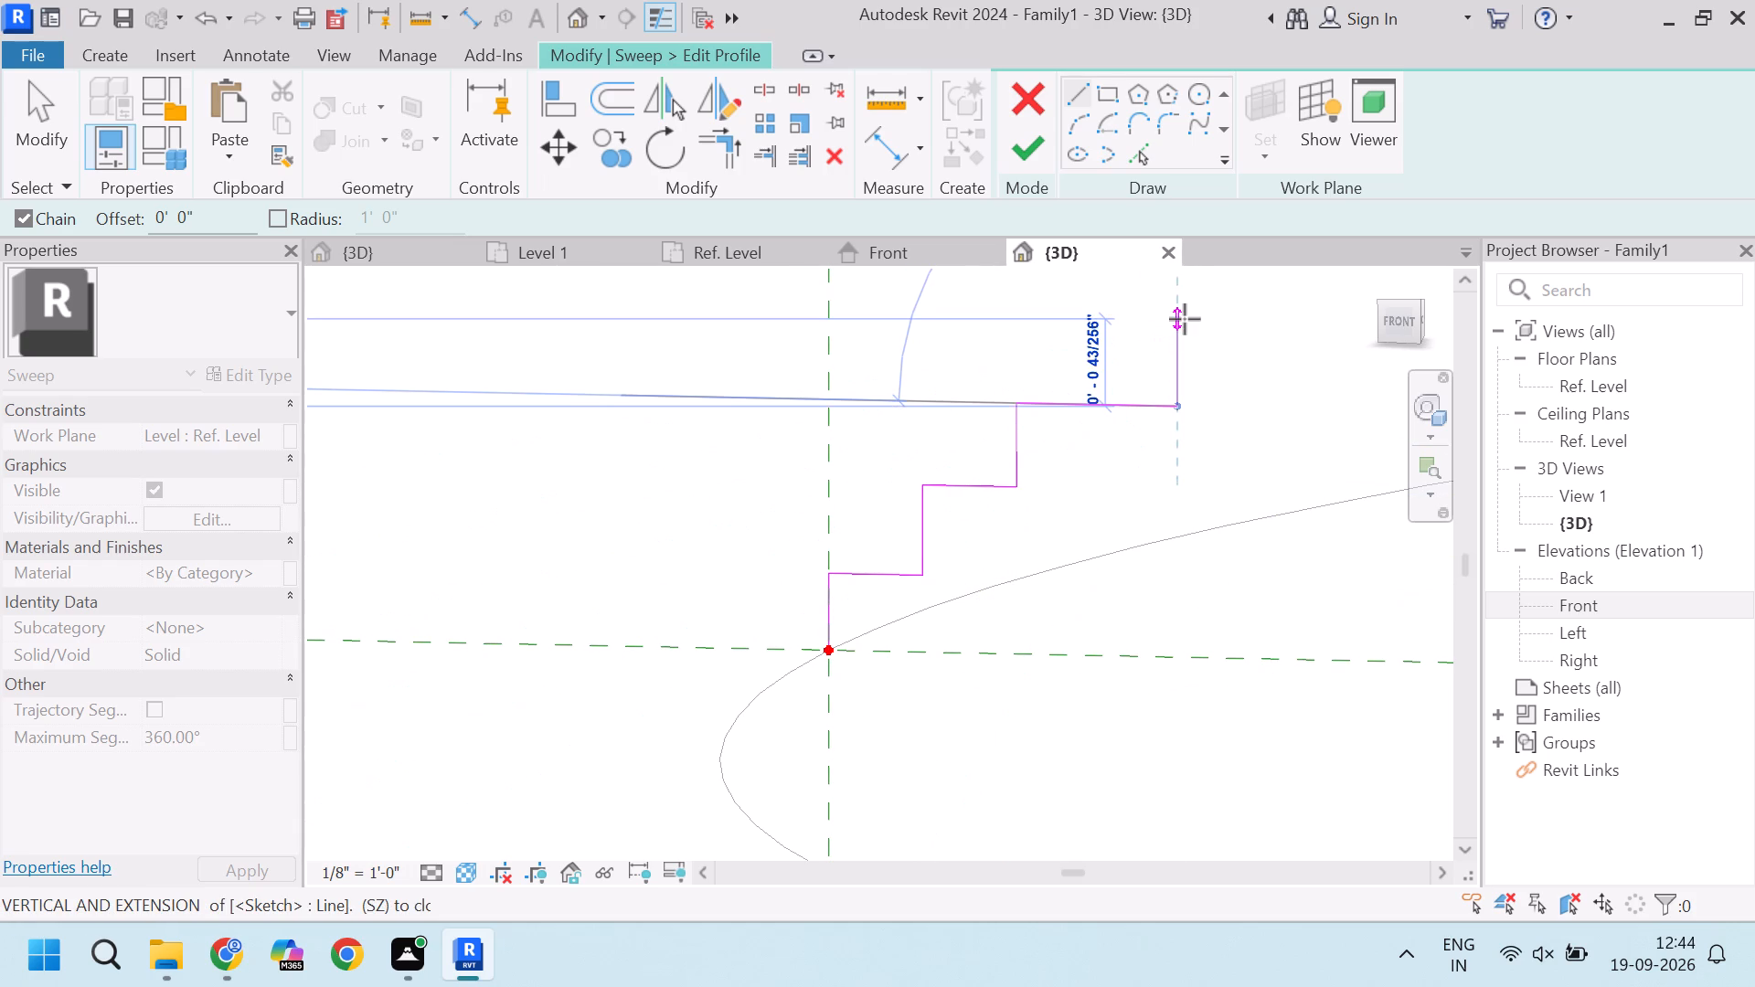
left_click(1185, 319)
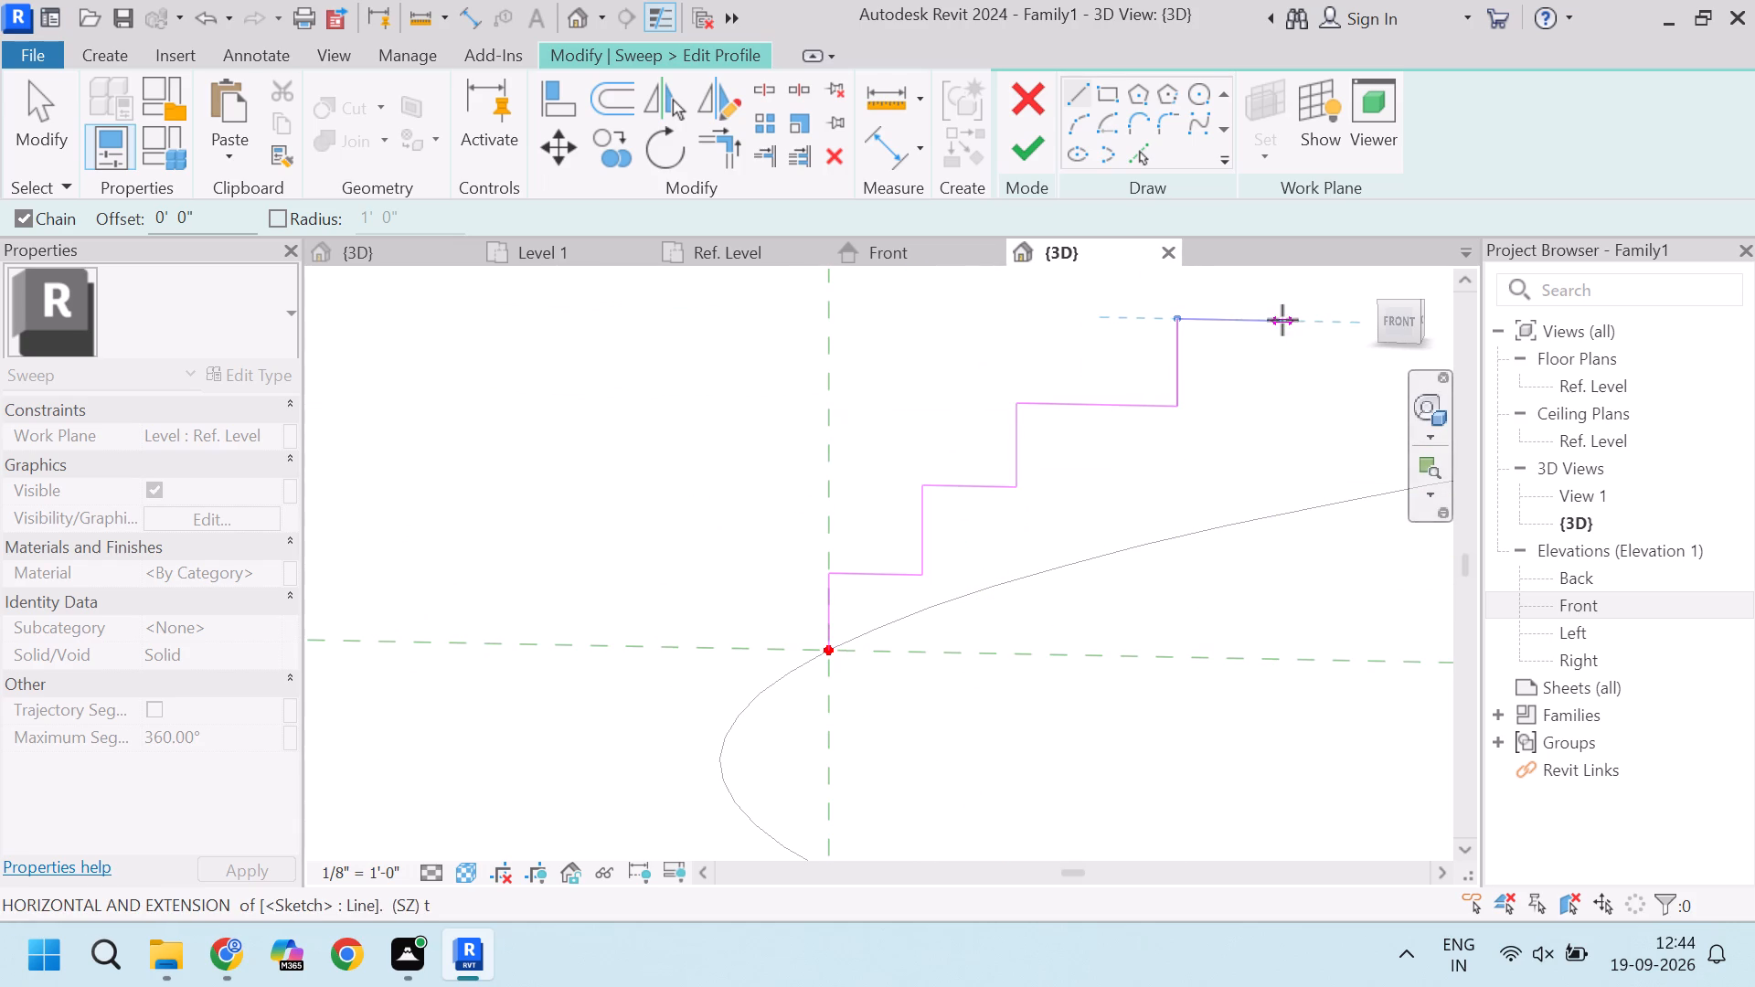
left_click(1282, 320)
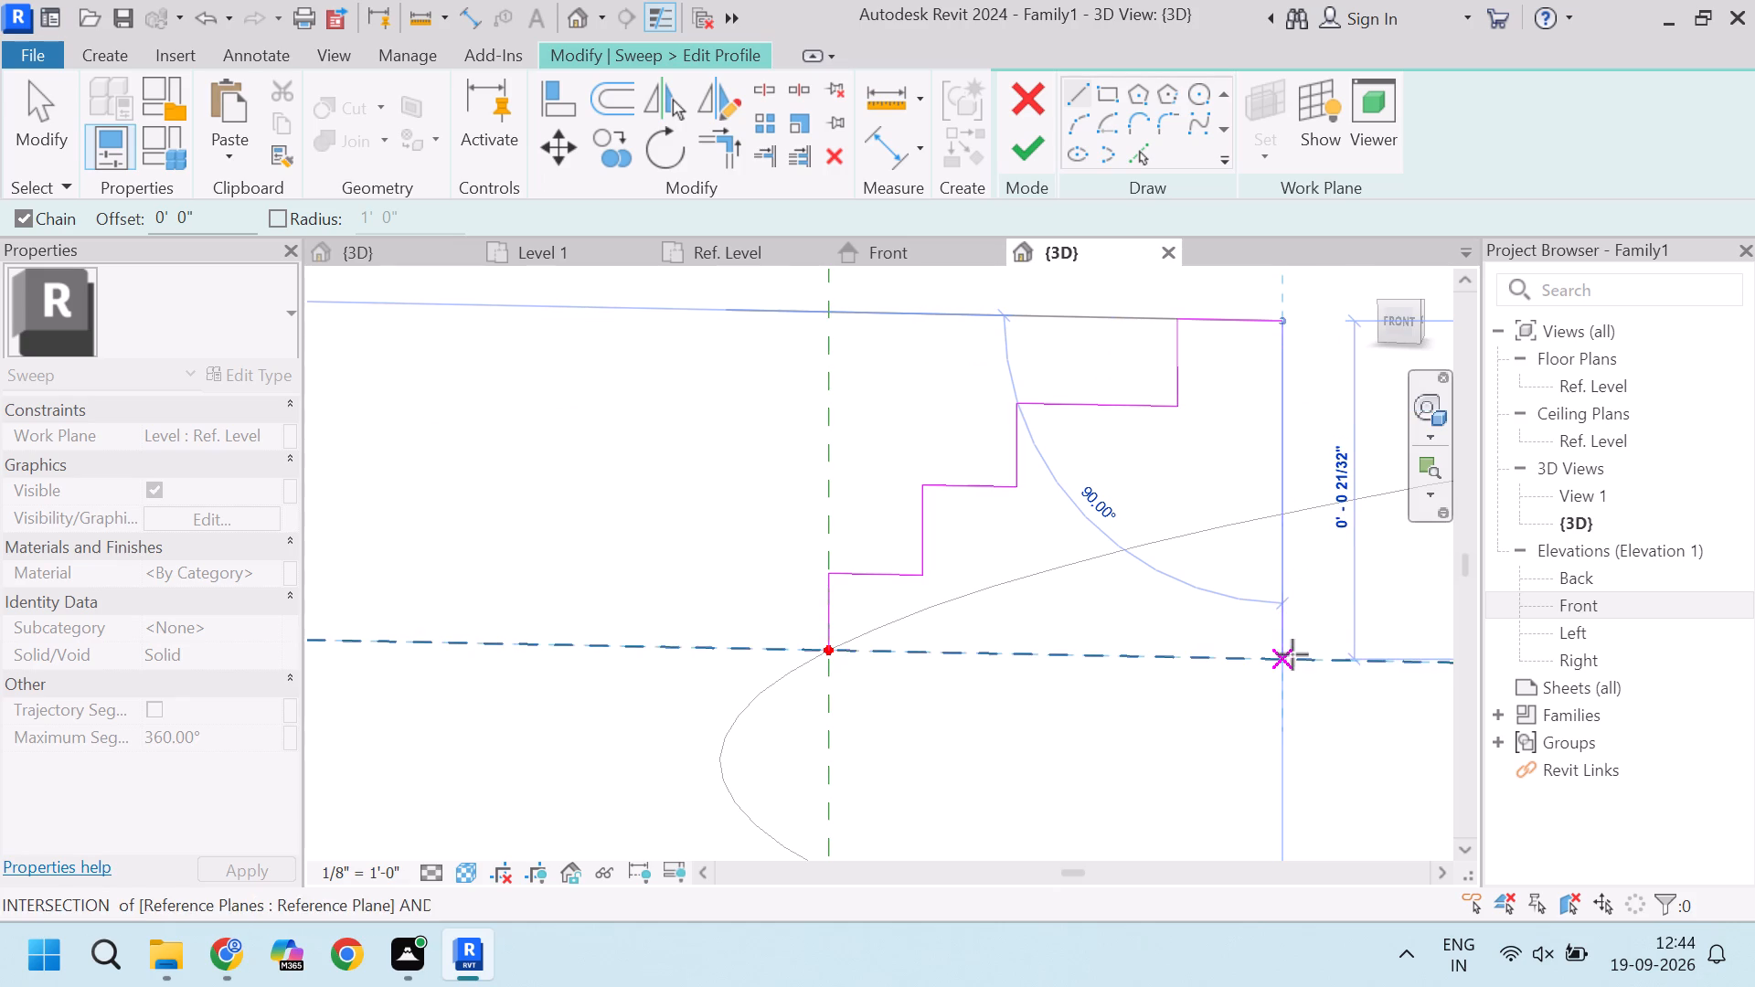
Close the stepped profile with a vertical edge about 21/32" high and a base about 57/64" long, and finish the sweep.
left_click(1292, 654)
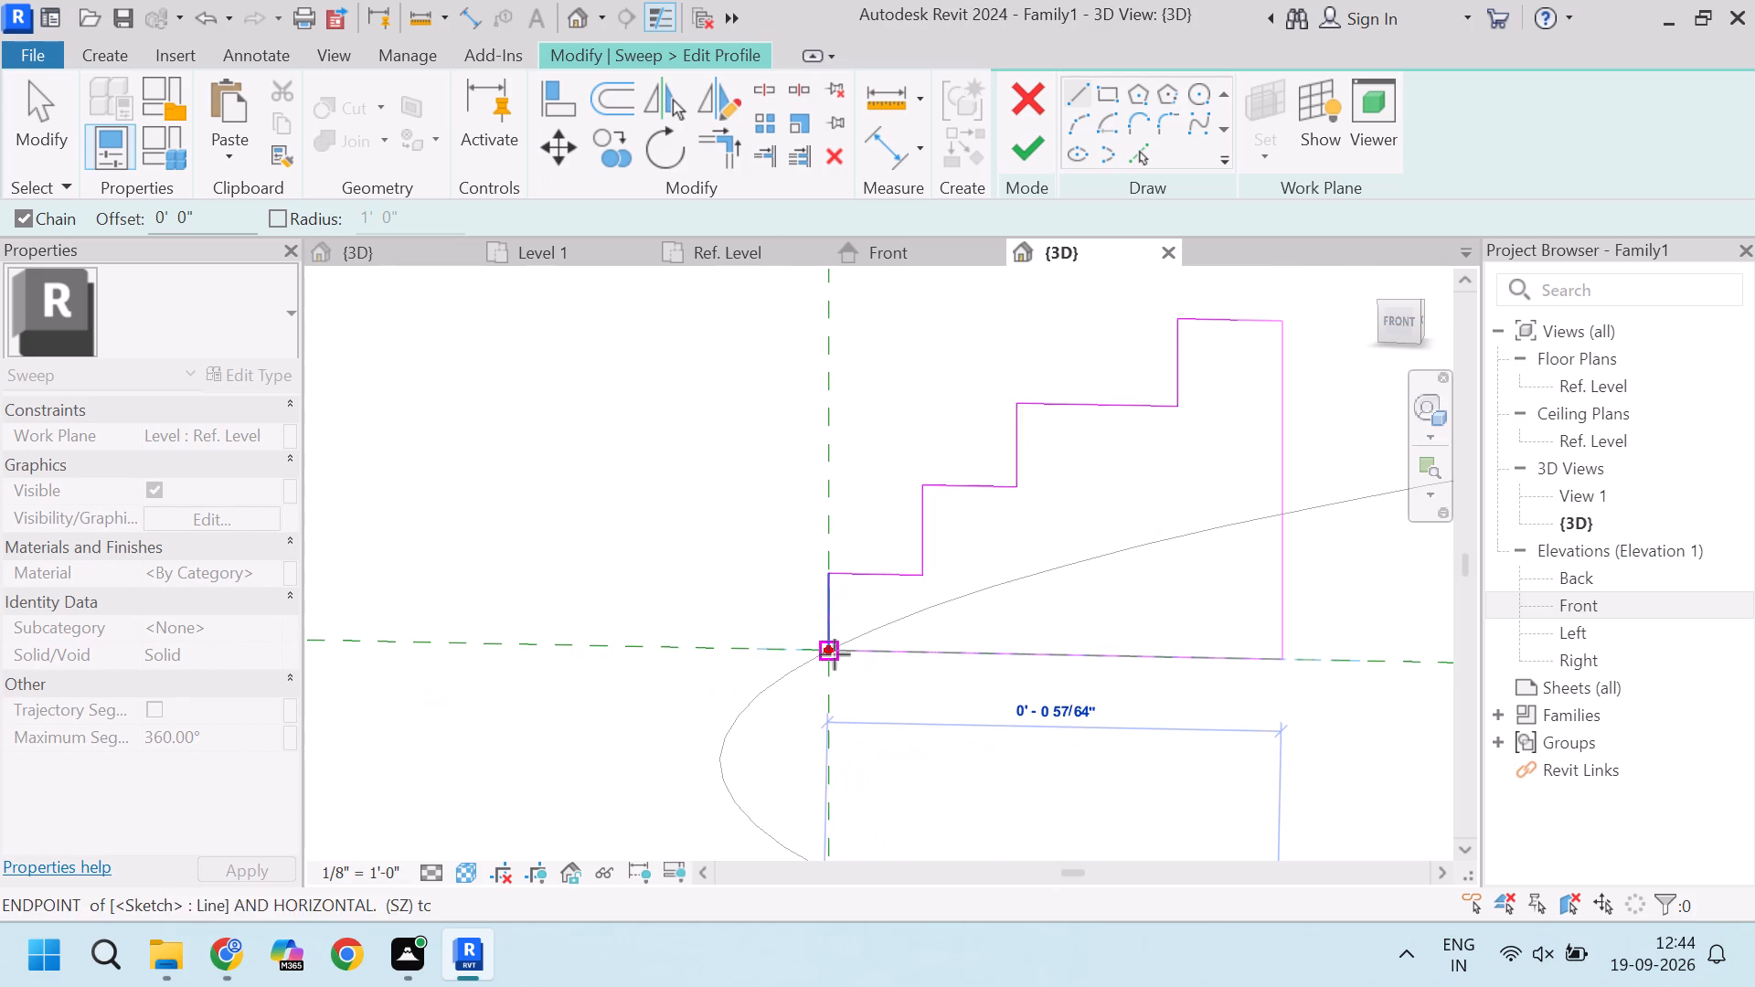
left_click(834, 653)
left_click(1023, 153)
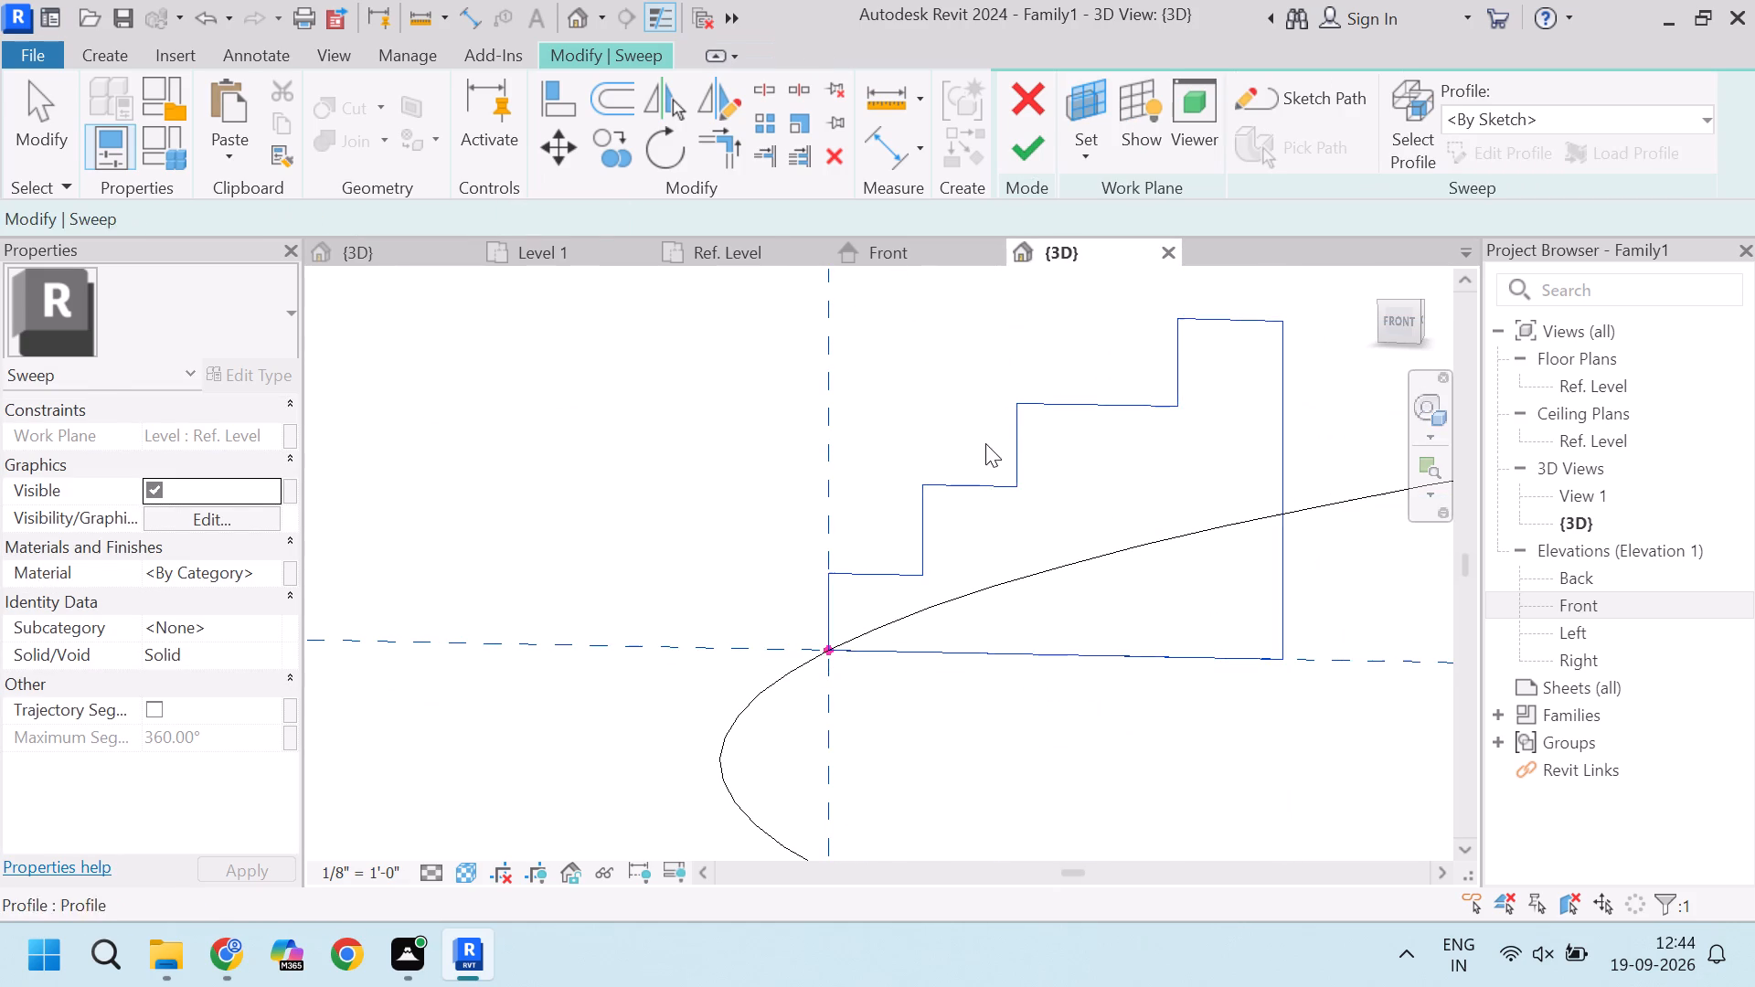
left_click(1016, 142)
Examine the swept stepped arc in the 3D view from the right side and from angled views, including its end profile.
scroll(754, 524, "down", 2)
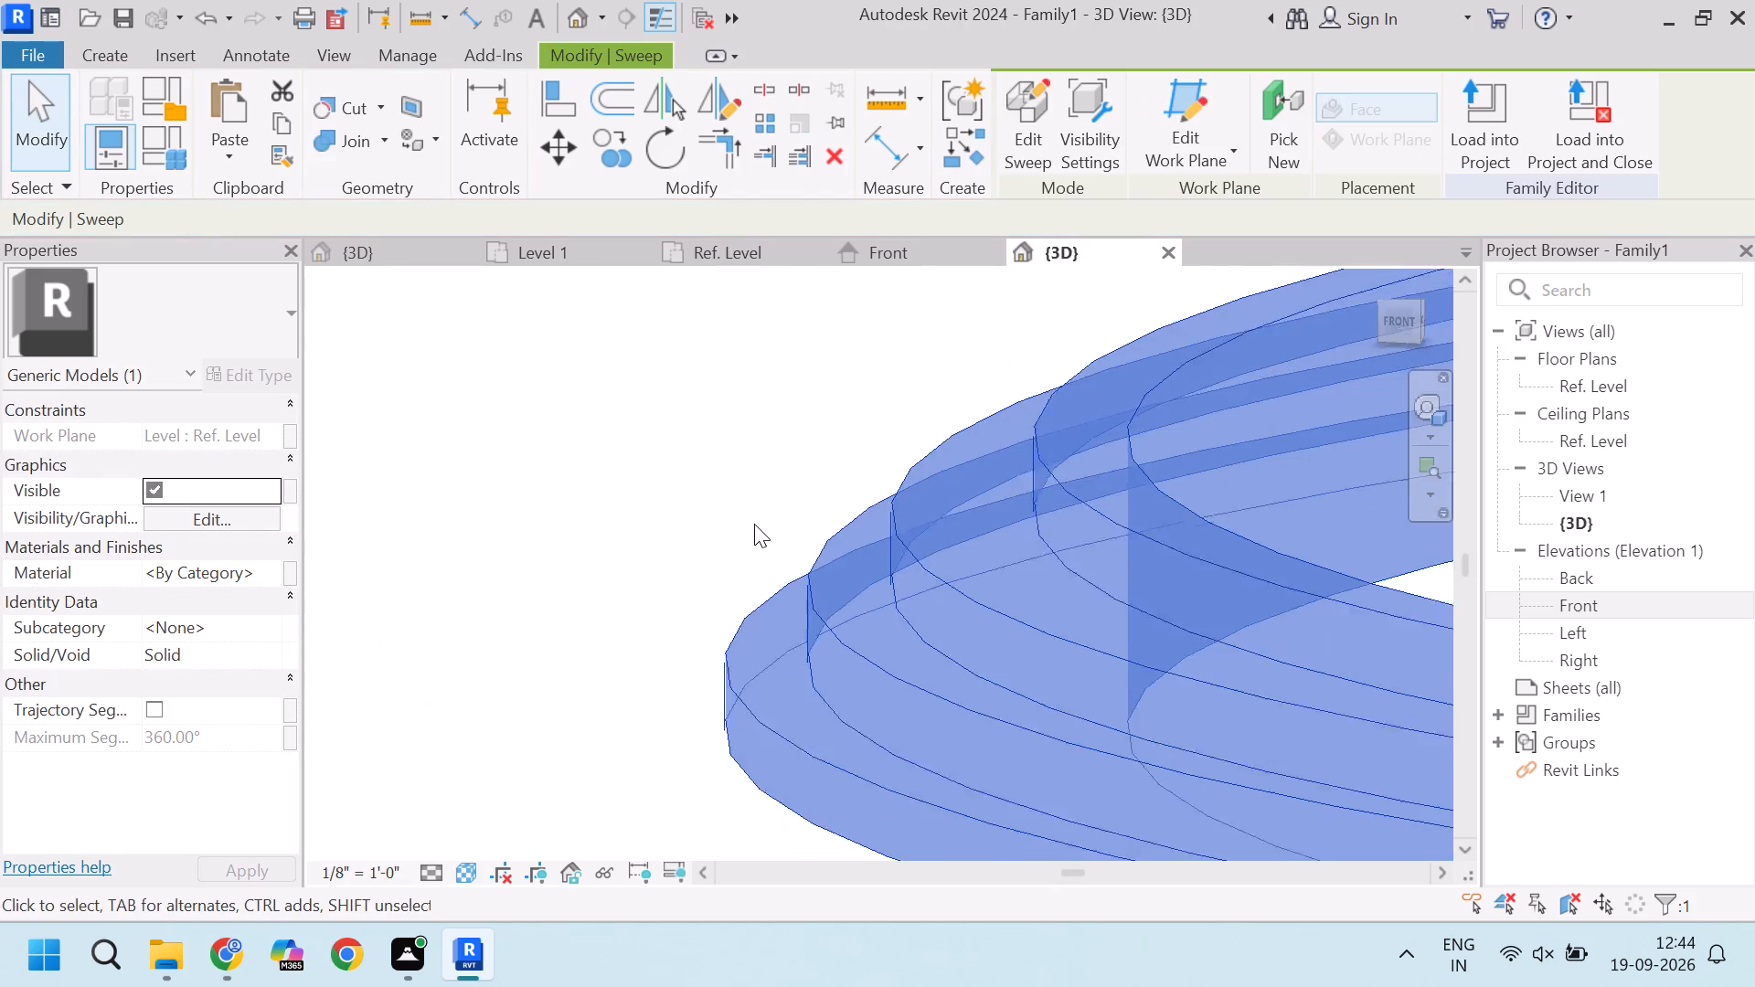
scroll(754, 524, "down", 12)
left_click(1196, 402)
scroll(709, 482, "down", 4)
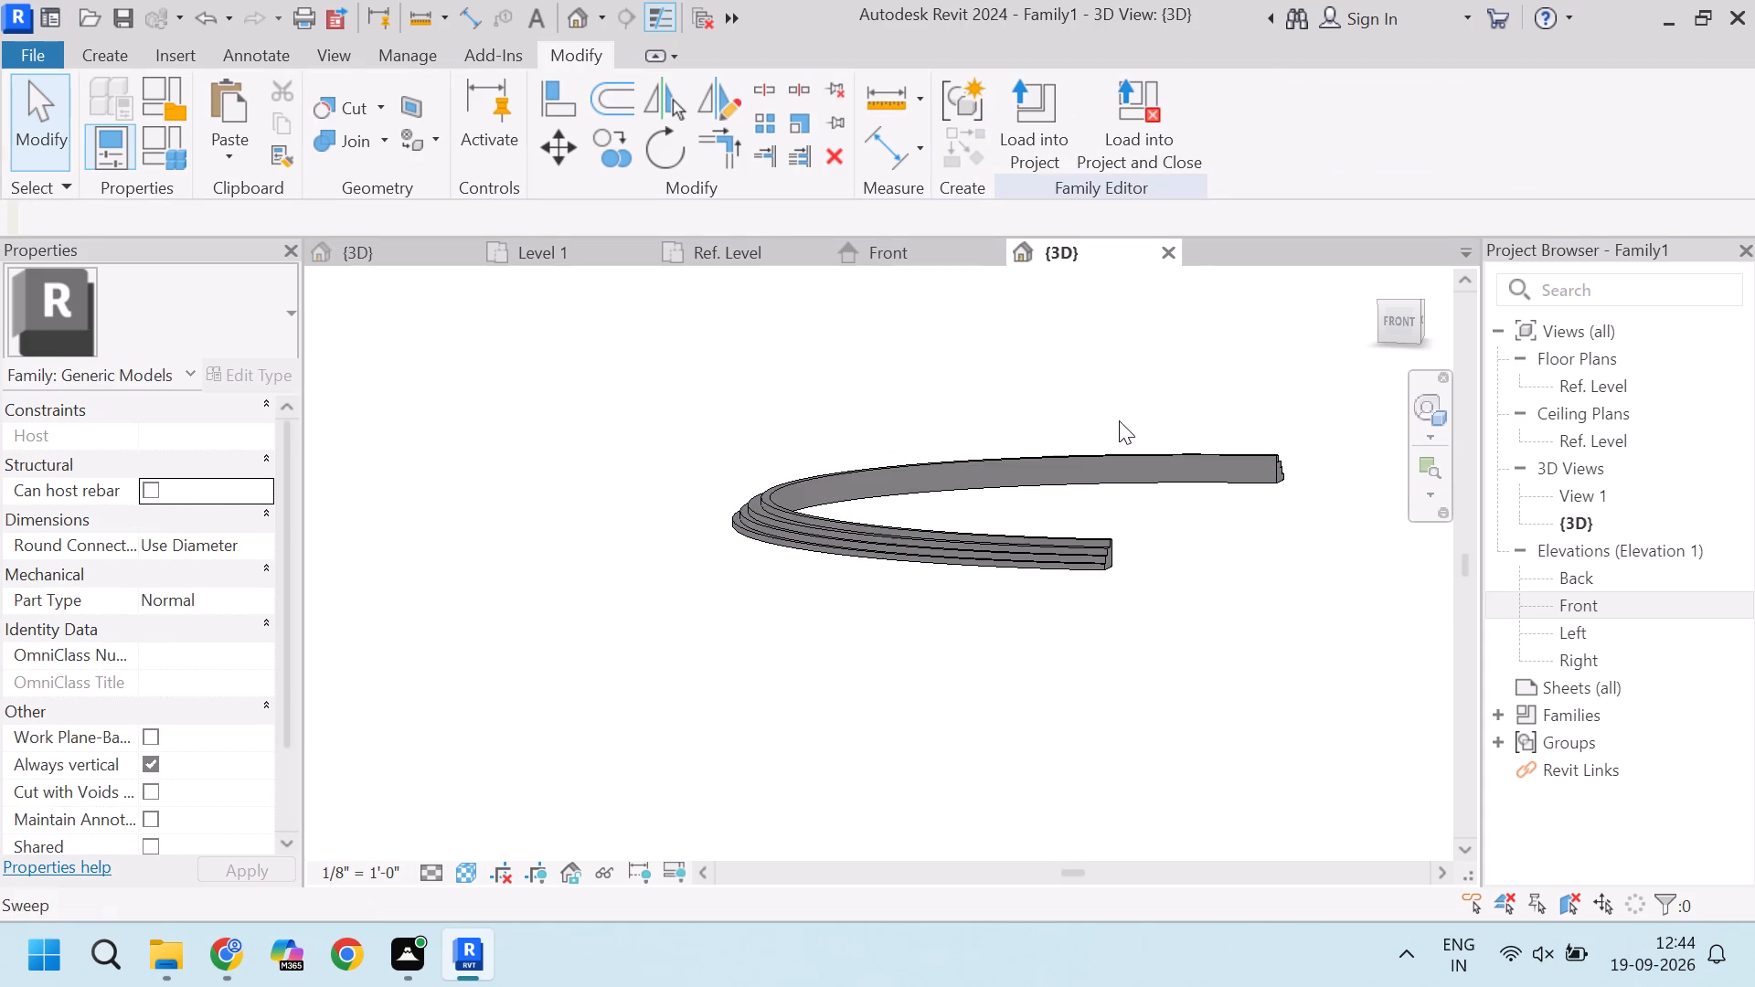
left_click_drag(1393, 322, 352, 359)
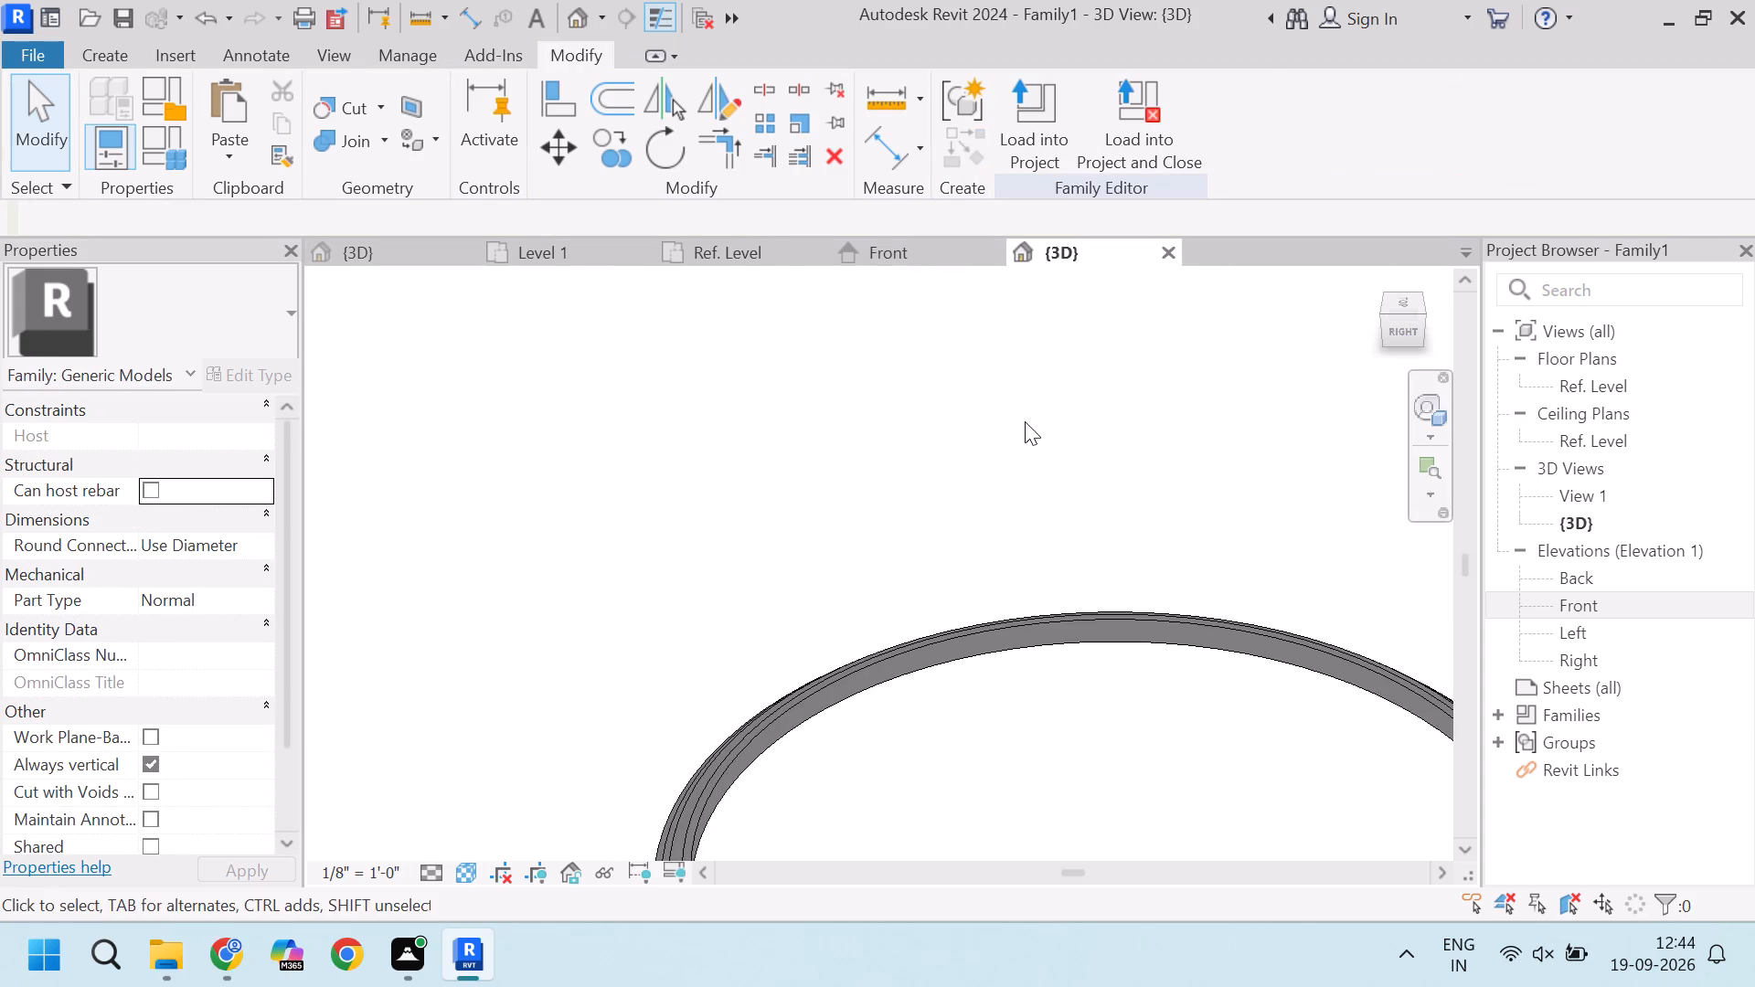
scroll(919, 445, "down", 7)
scroll(1355, 356, "up", 3)
scroll(1153, 642, "down", 1)
scroll(1150, 646, "up", 2)
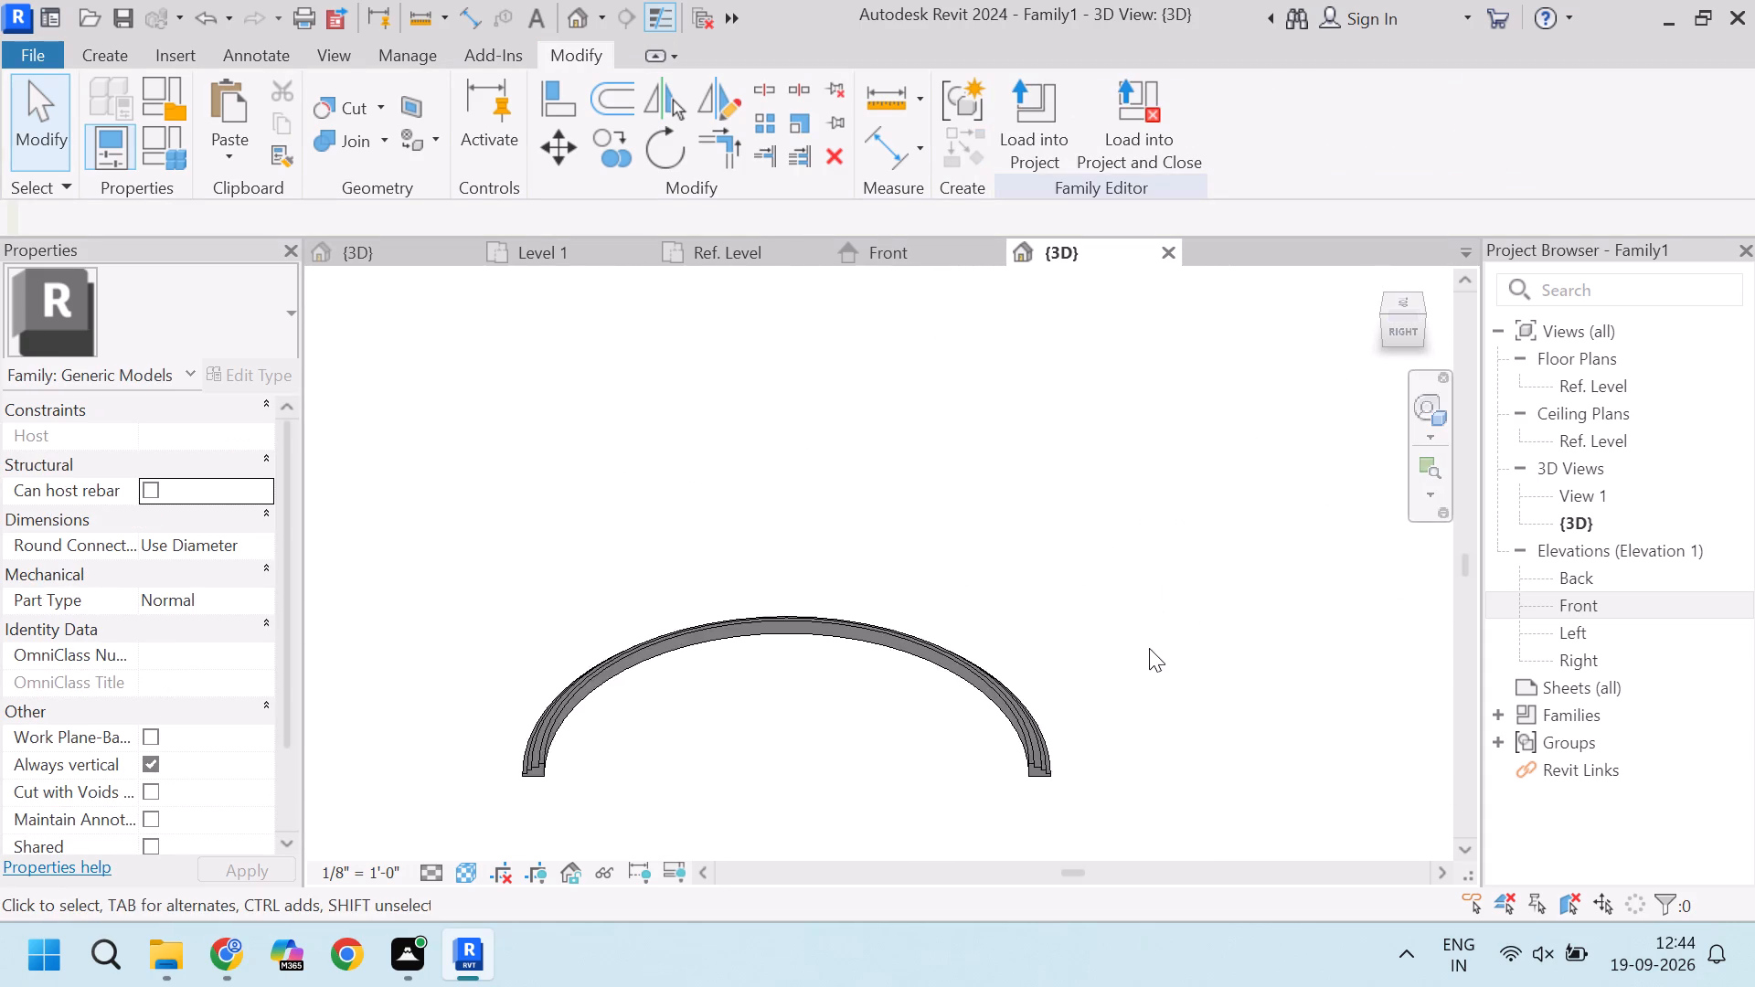
scroll(1149, 648, "up", 1)
scroll(1009, 621, "down", 4)
left_click(1405, 335)
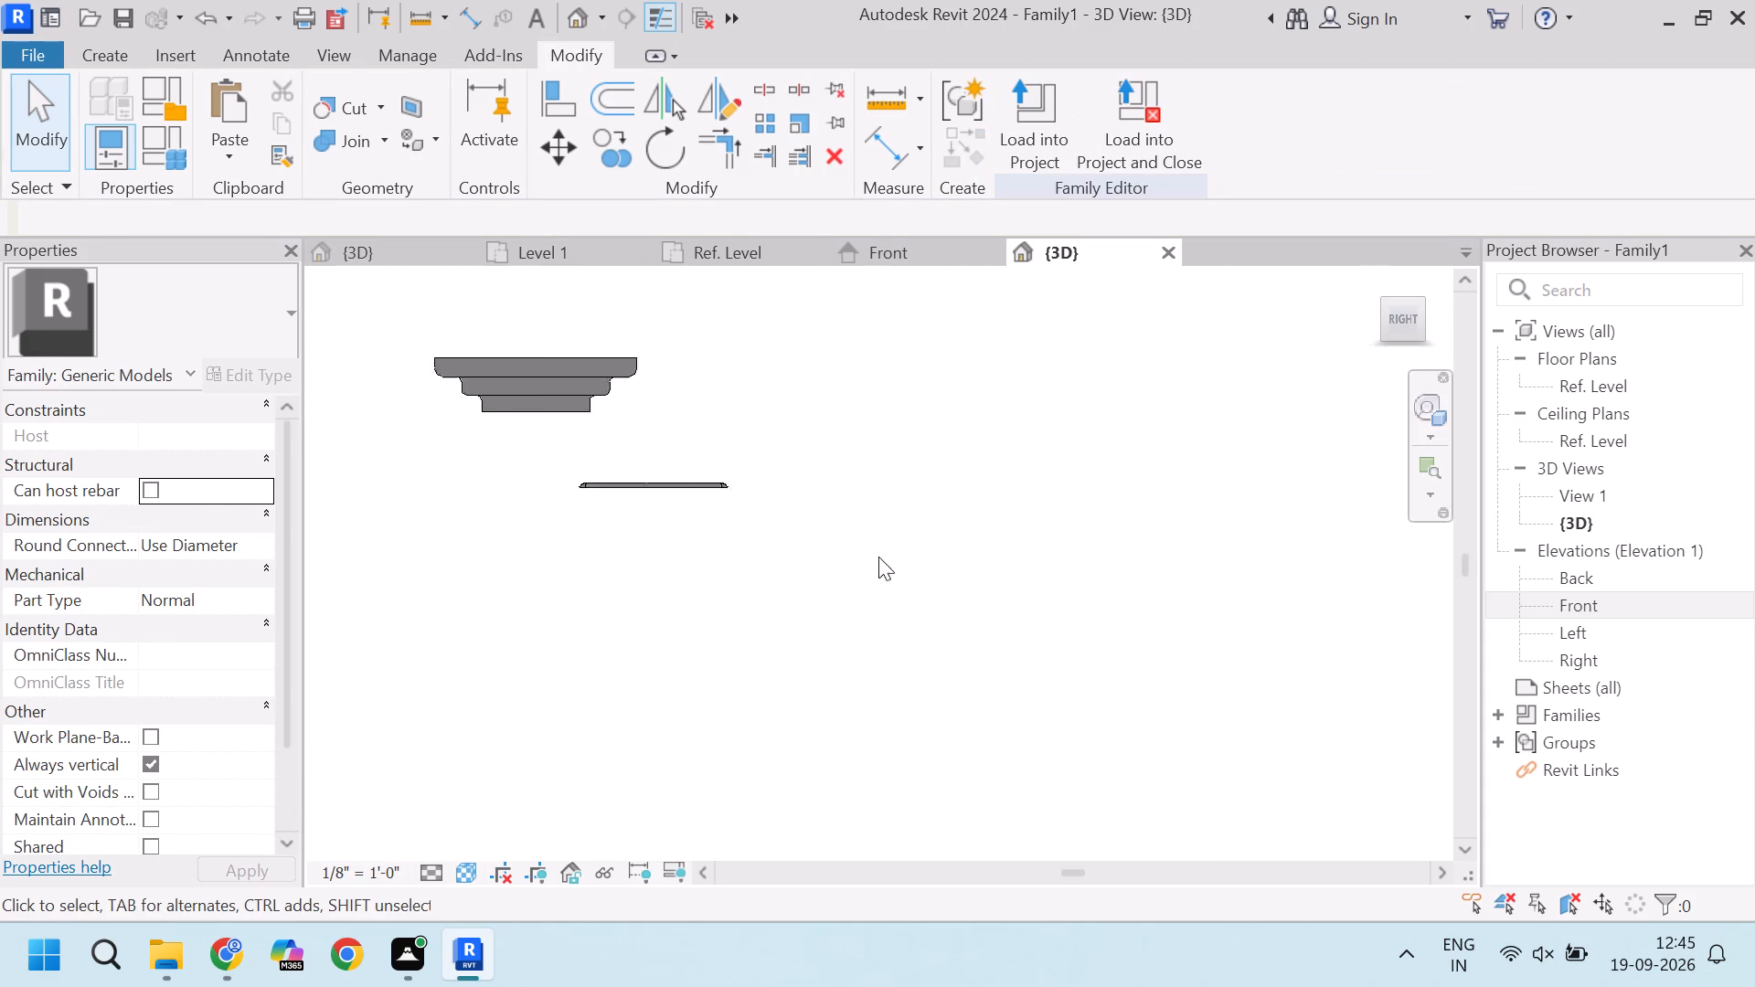
scroll(842, 561, "up", 3)
scroll(904, 661, "up", 6)
left_click_drag(1394, 327, 1410, 331)
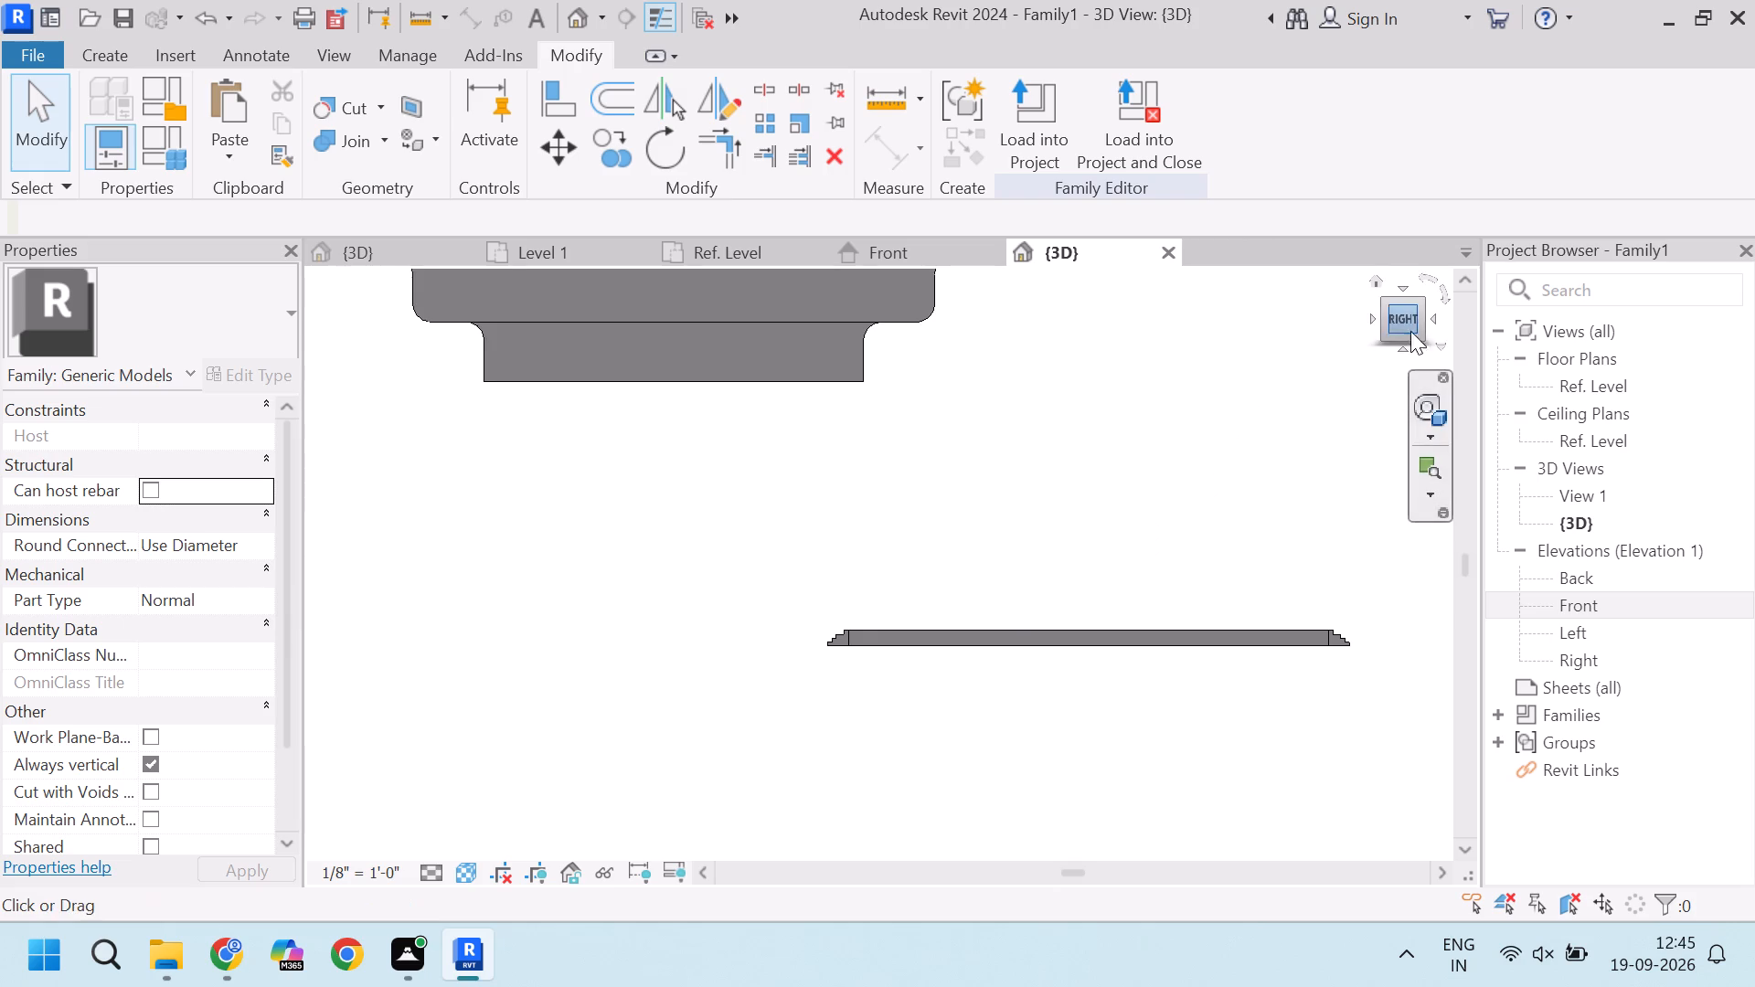
left_click_drag(1410, 331, 402, 372)
scroll(1173, 461, "down", 7)
scroll(1307, 623, "up", 12)
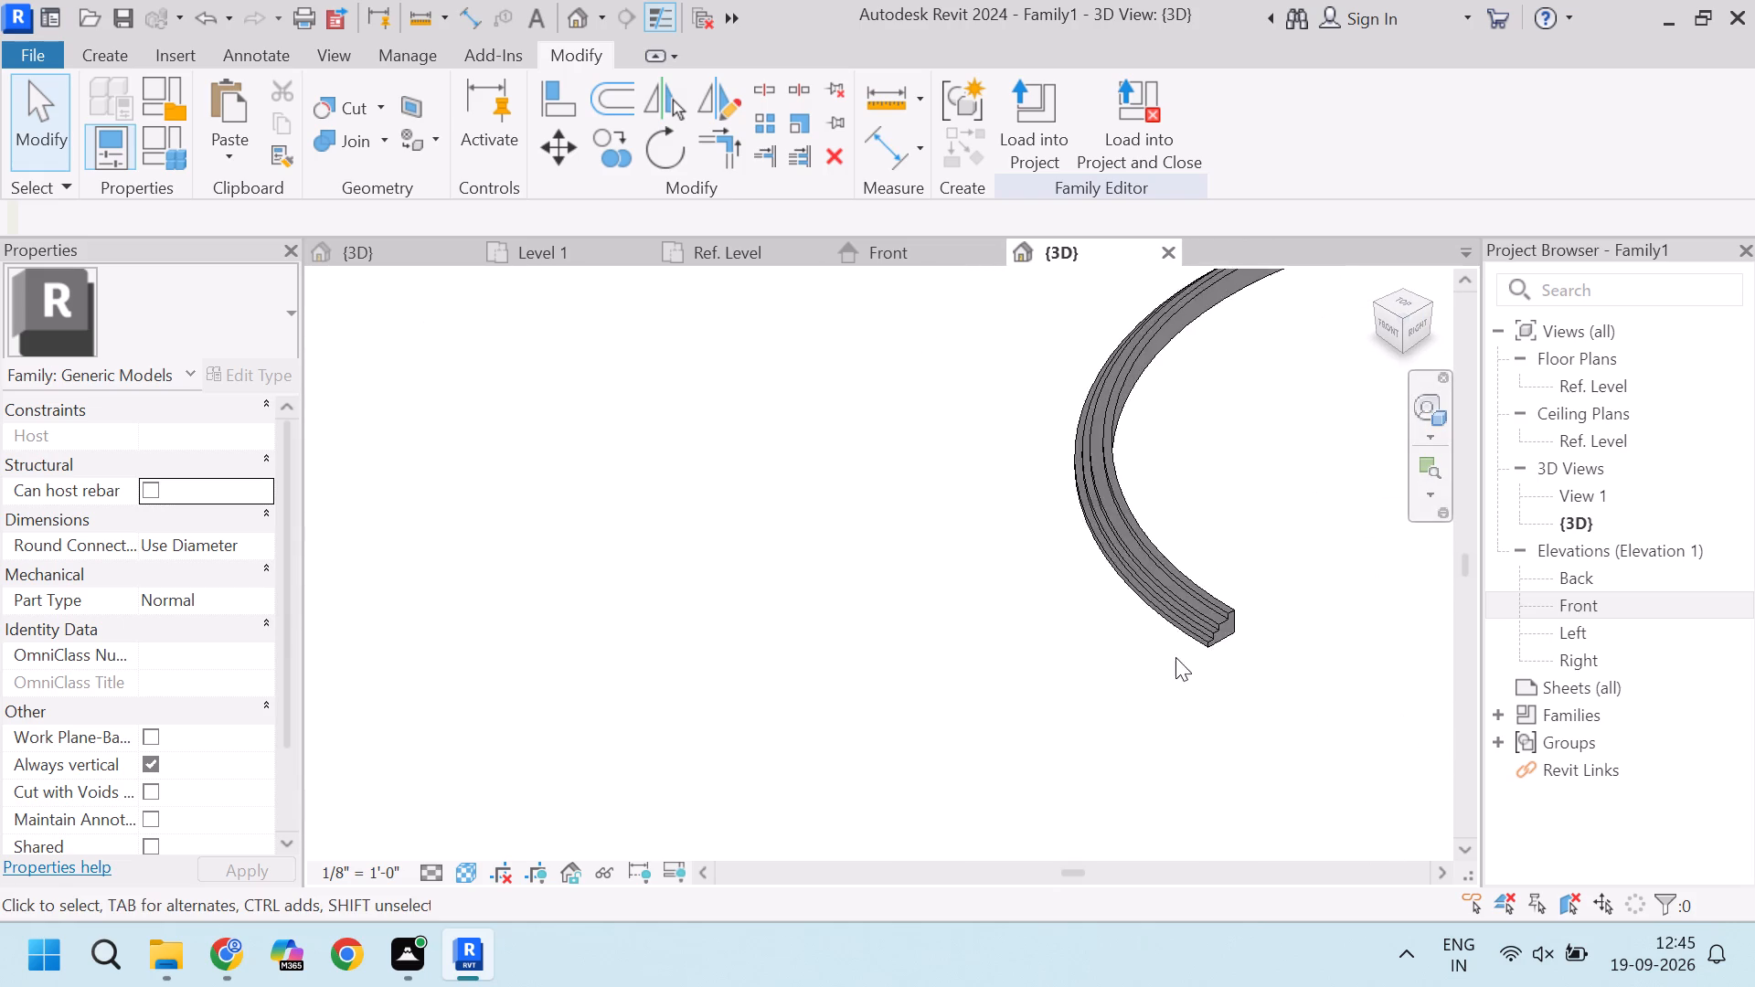
scroll(1175, 657, "up", 3)
middle_click_drag(1286, 658, 1197, 623)
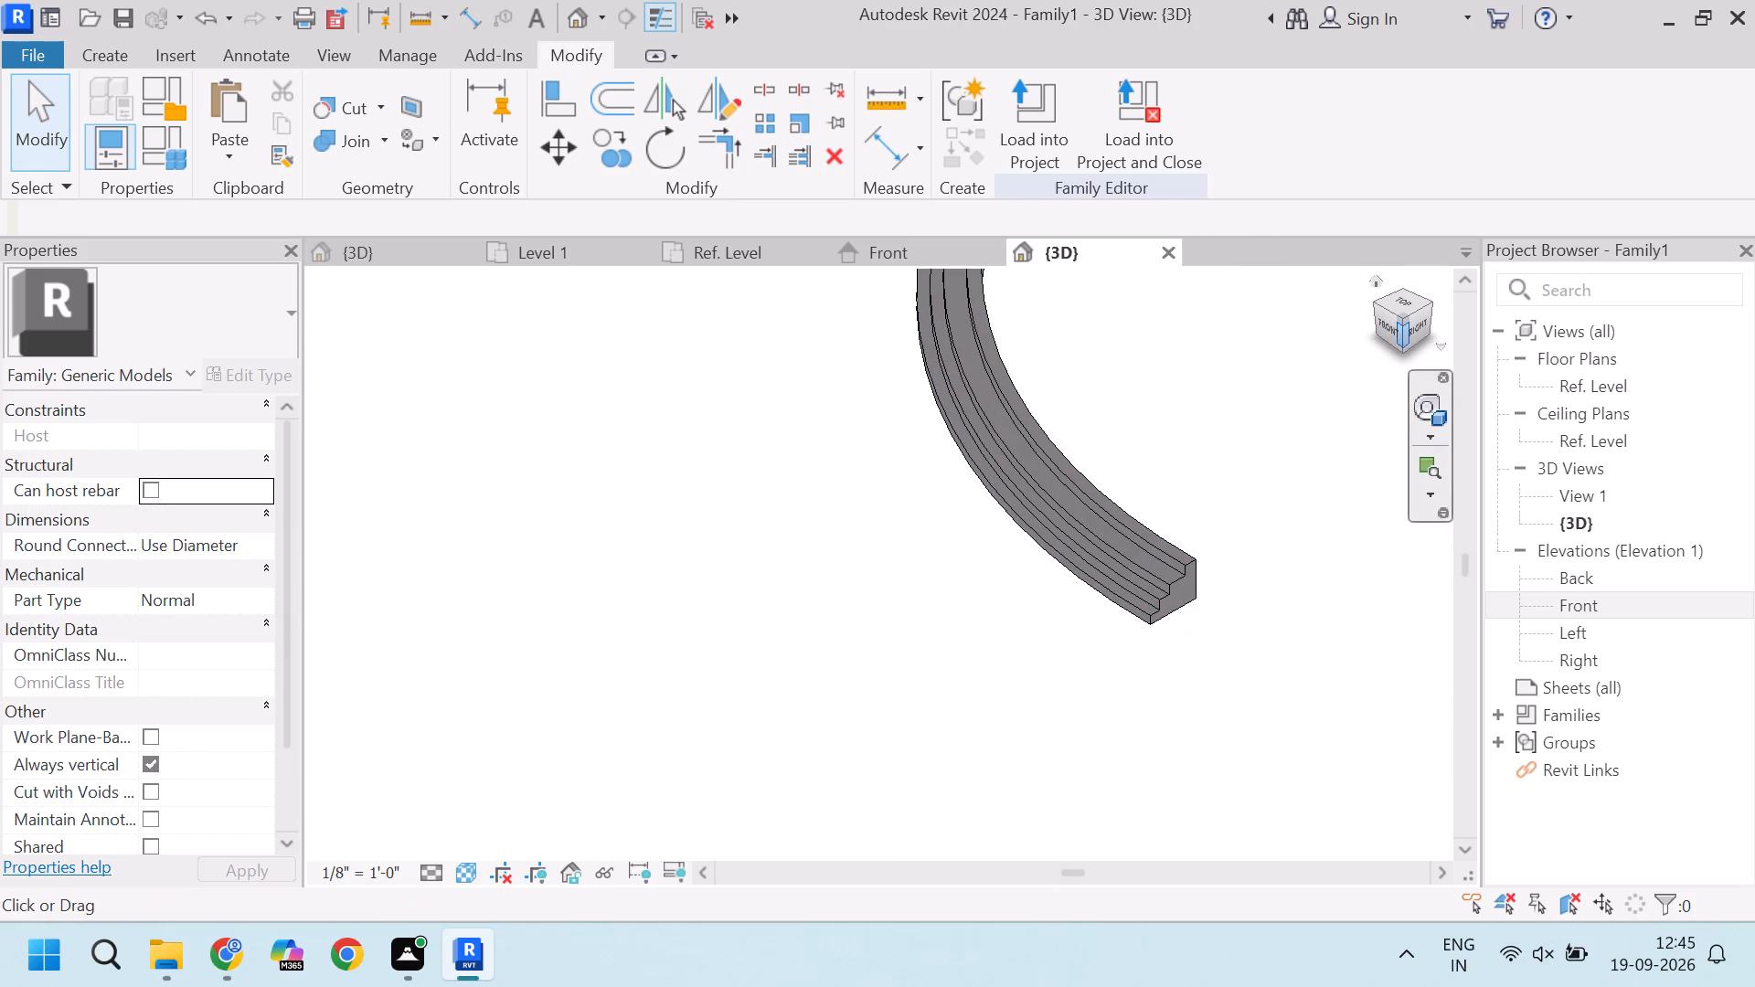
left_click_drag(1403, 325, 1403, 302)
scroll(1061, 632, "down", 6)
scroll(1108, 542, "up", 4)
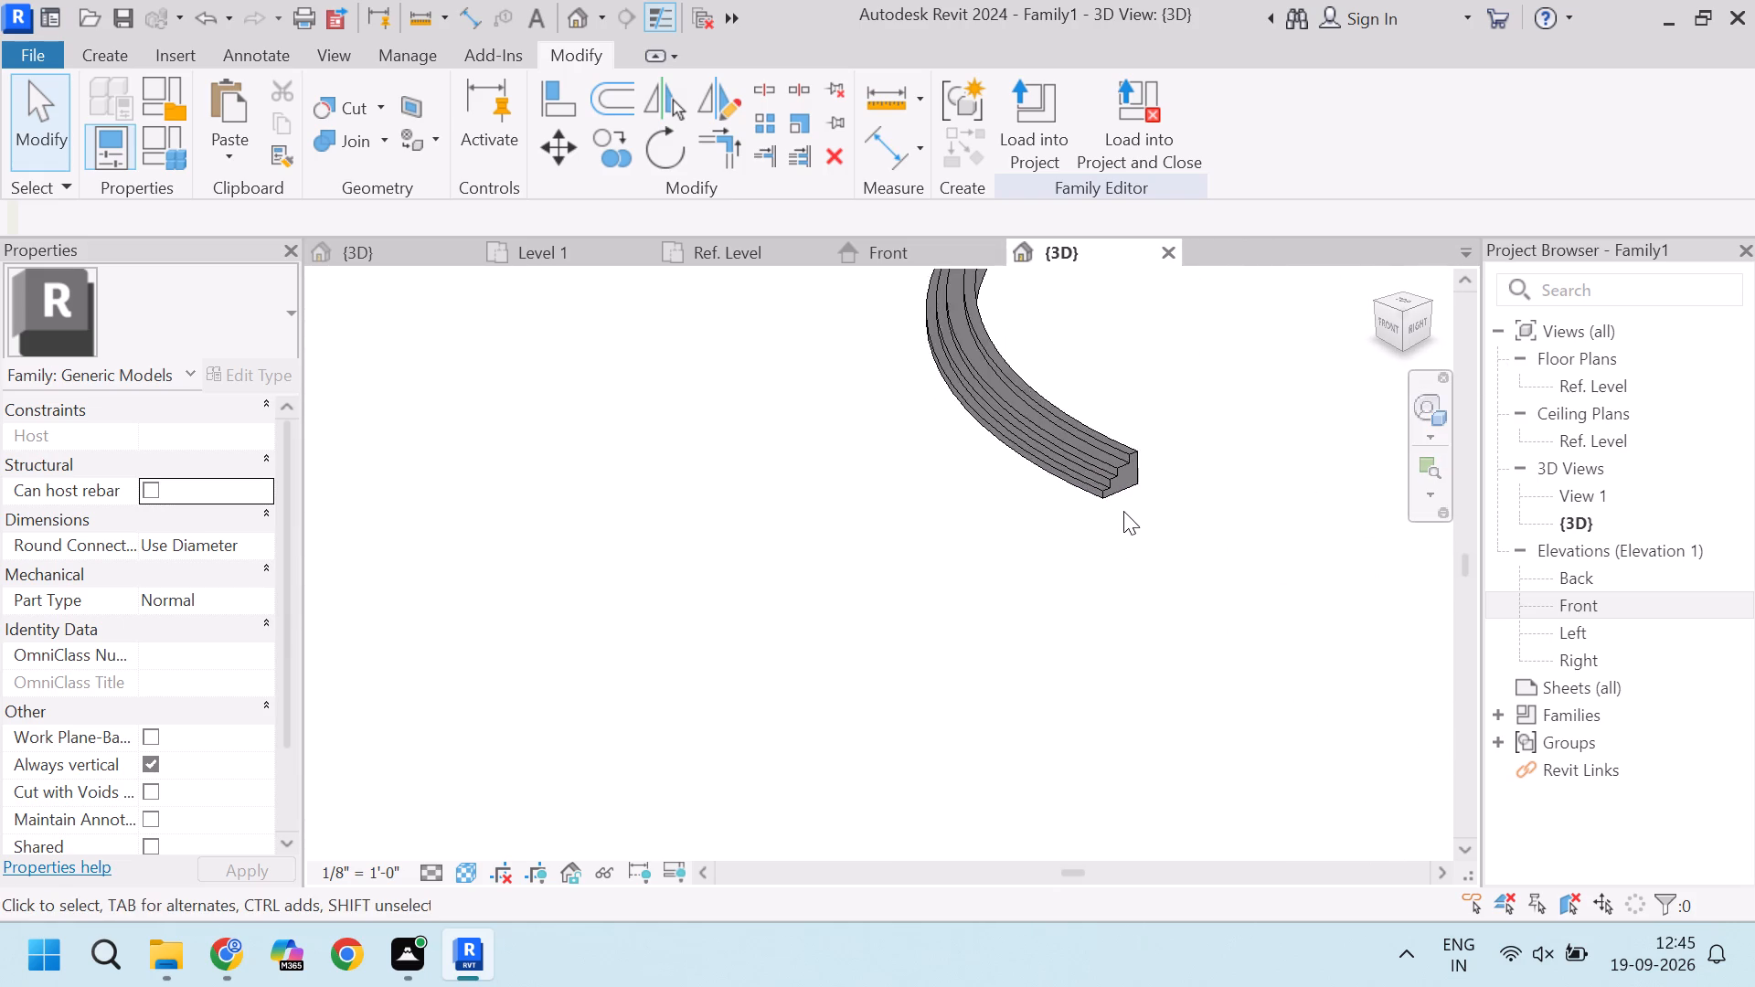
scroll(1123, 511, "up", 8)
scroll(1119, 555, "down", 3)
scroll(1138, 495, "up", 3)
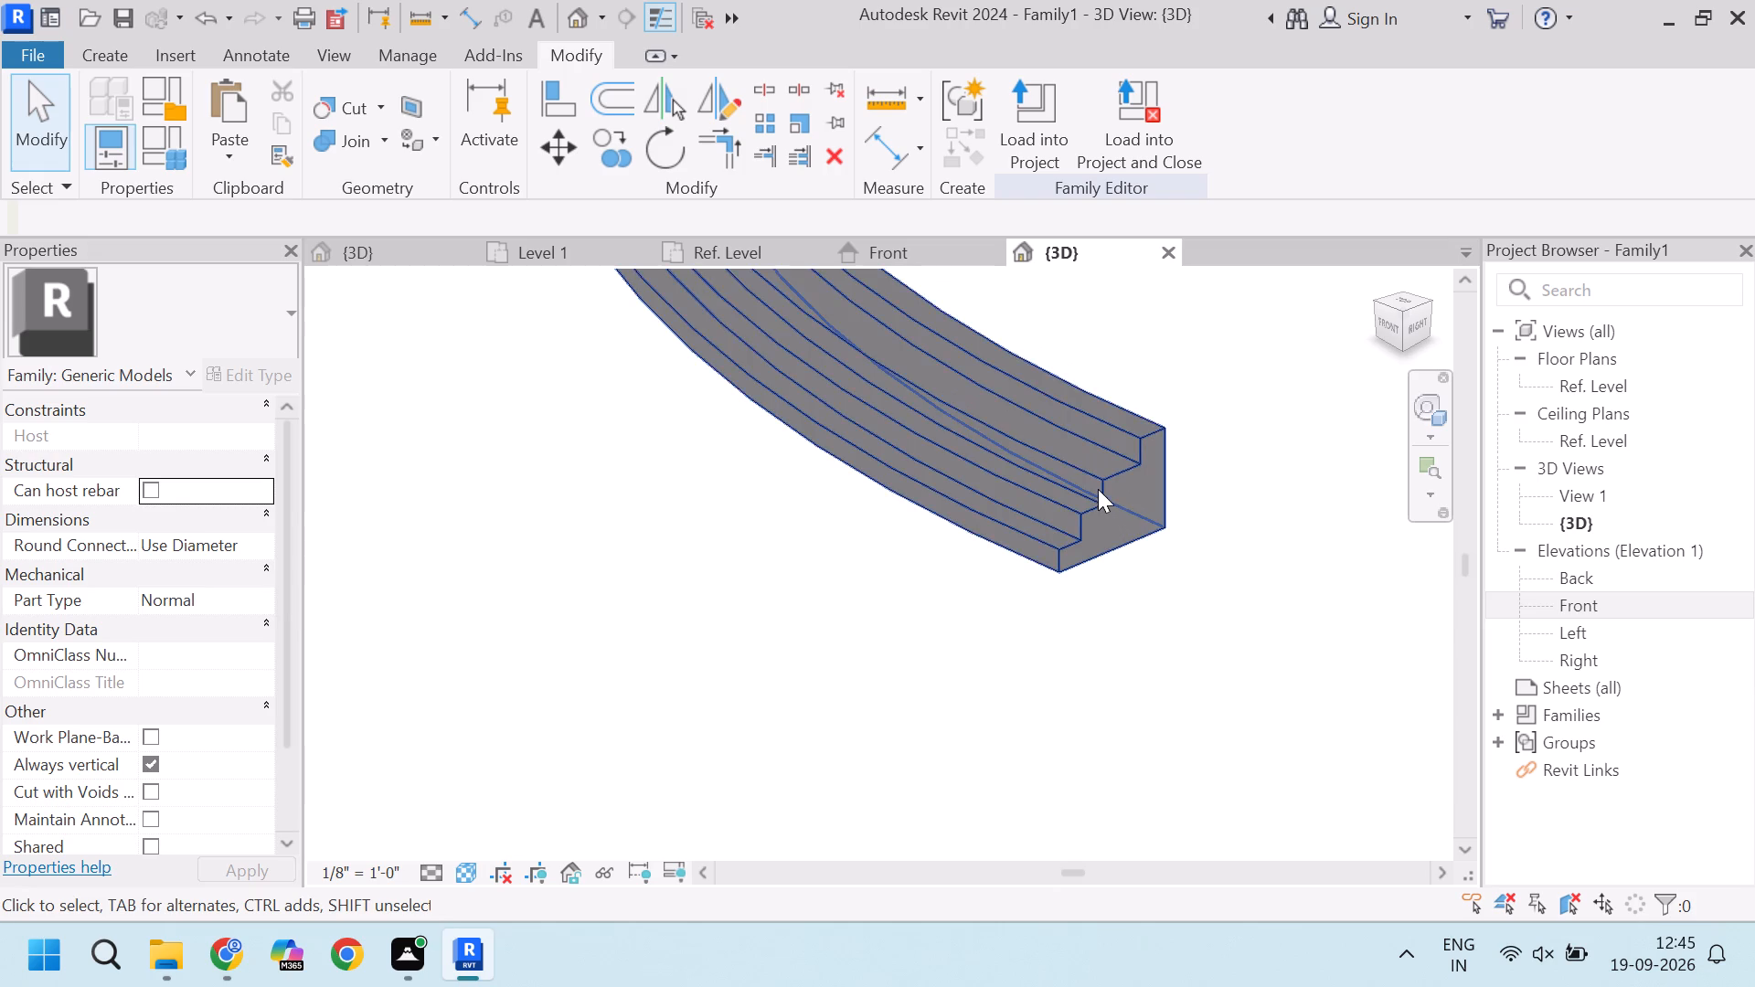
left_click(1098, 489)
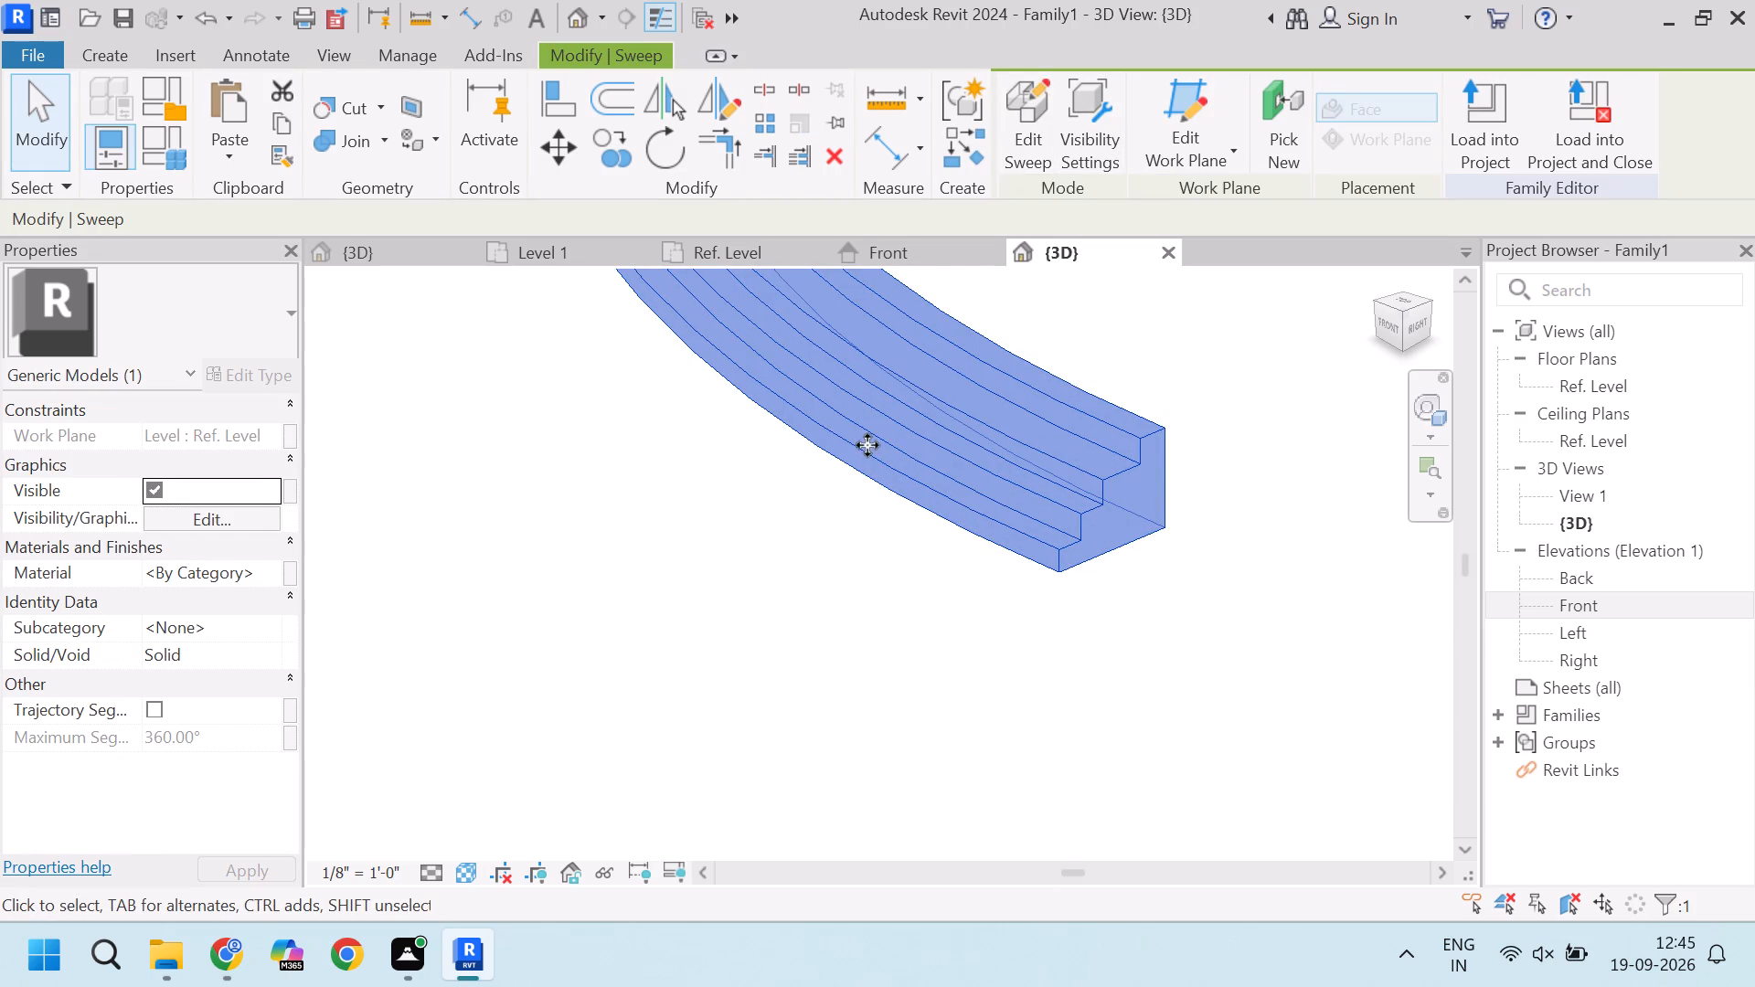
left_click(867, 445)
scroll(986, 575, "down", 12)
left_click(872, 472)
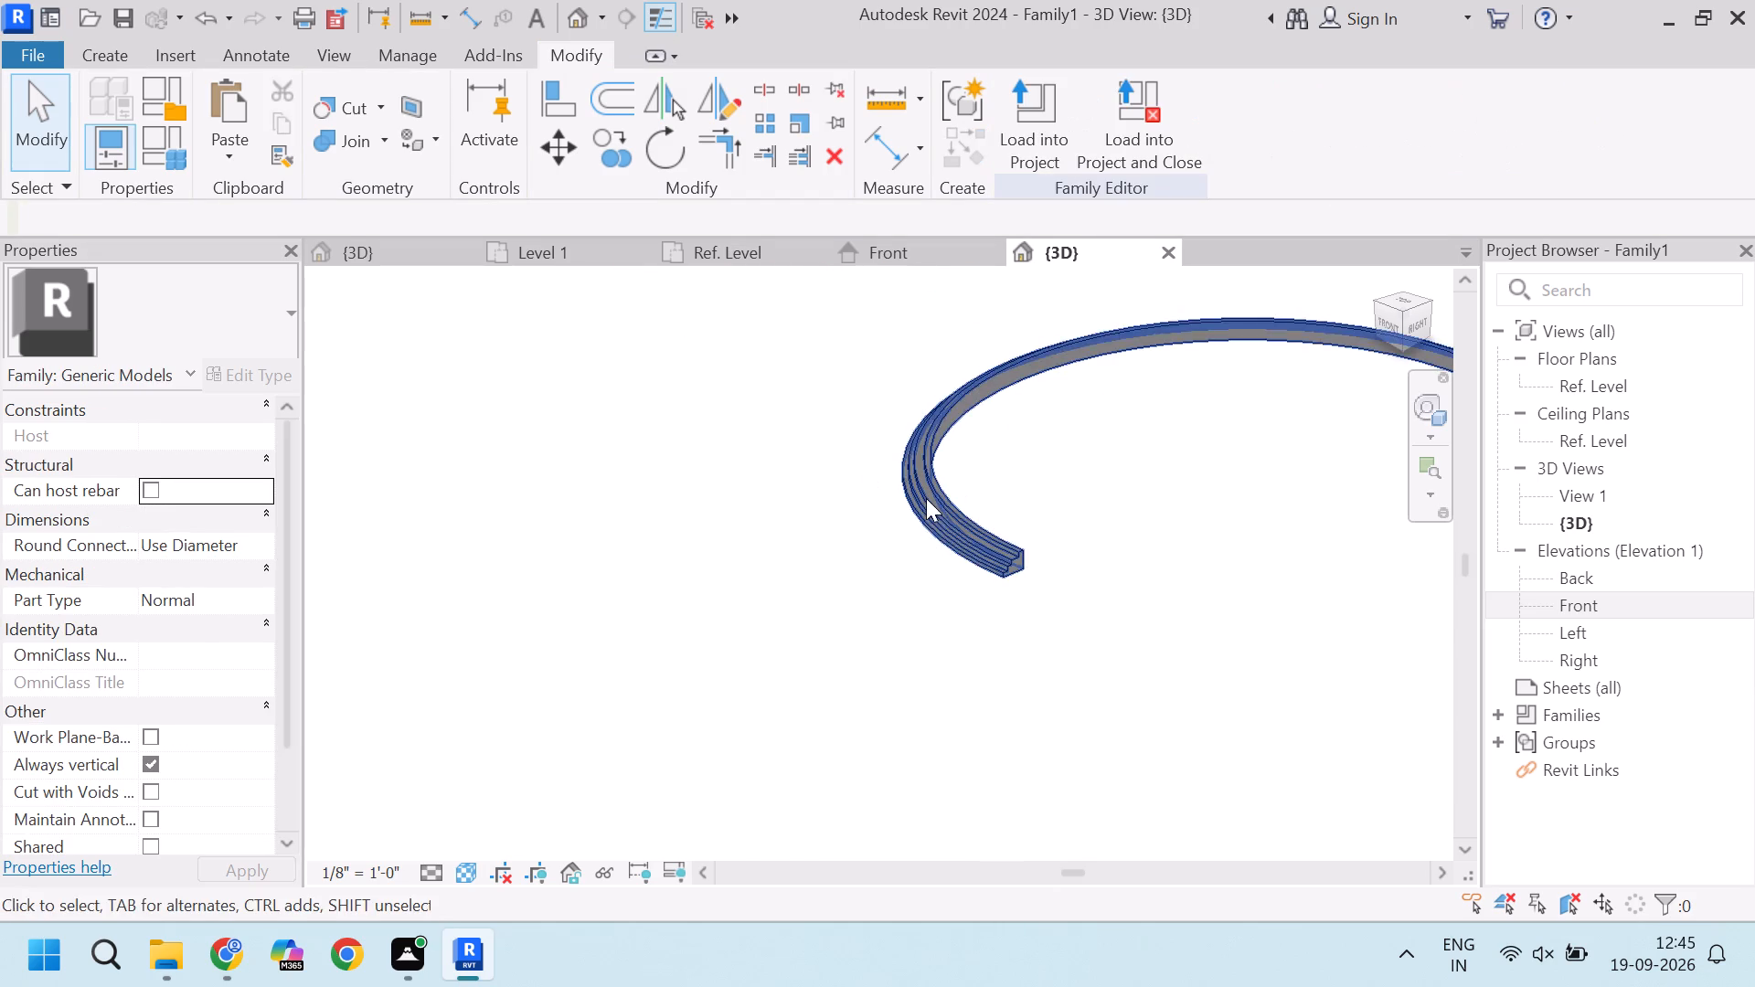
Start a Void Sweep and, in the Ref. Level plan, pick the stepped arc's third edge line from the outside as its path.
left_click(111, 53)
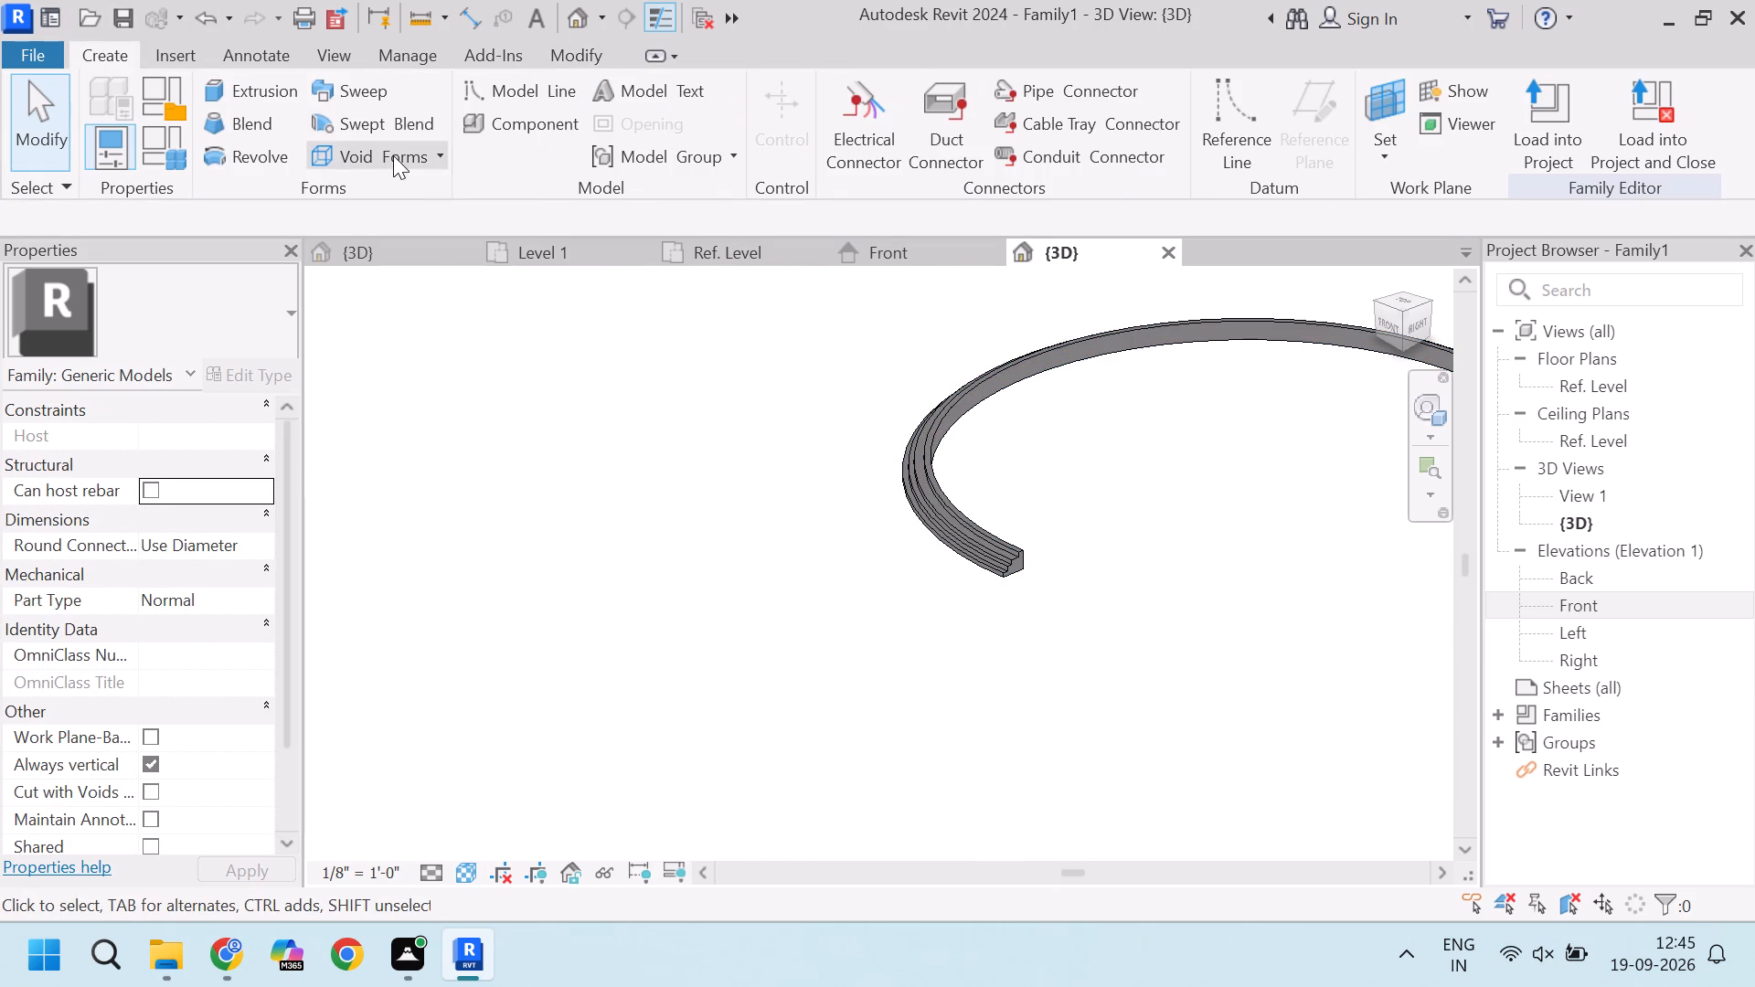
left_click(393, 155)
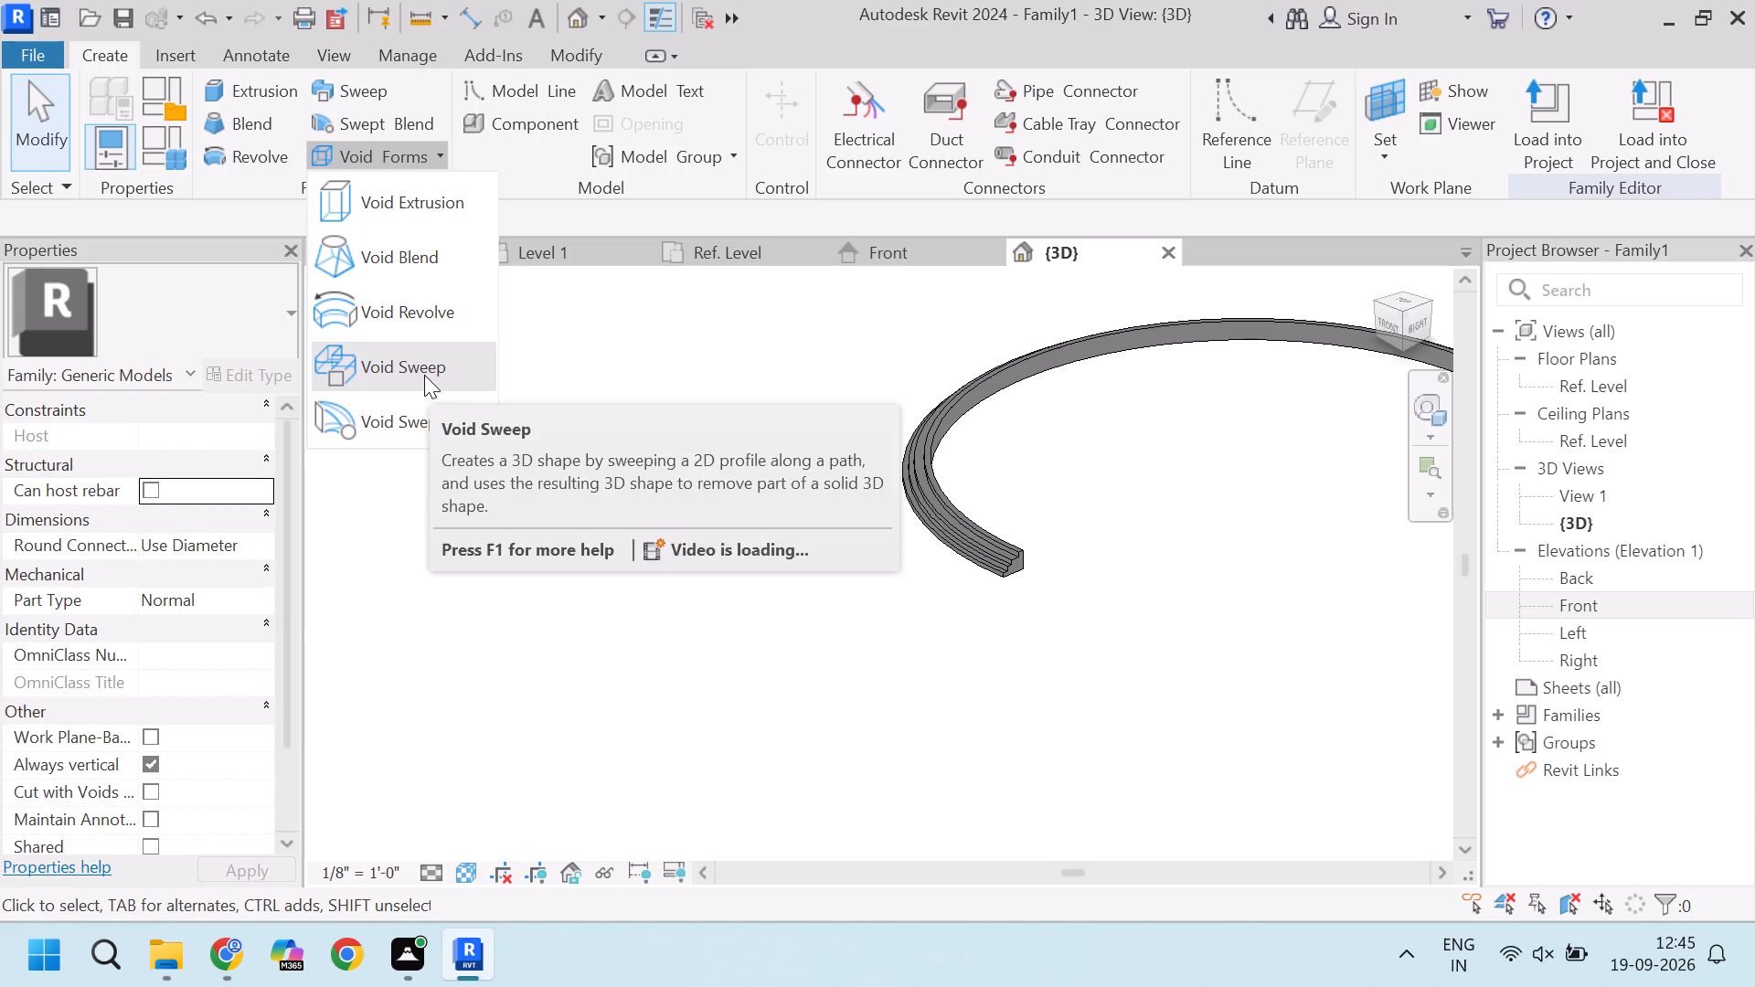
left_click(424, 375)
scroll(1112, 607, "up", 9)
scroll(886, 506, "up", 5)
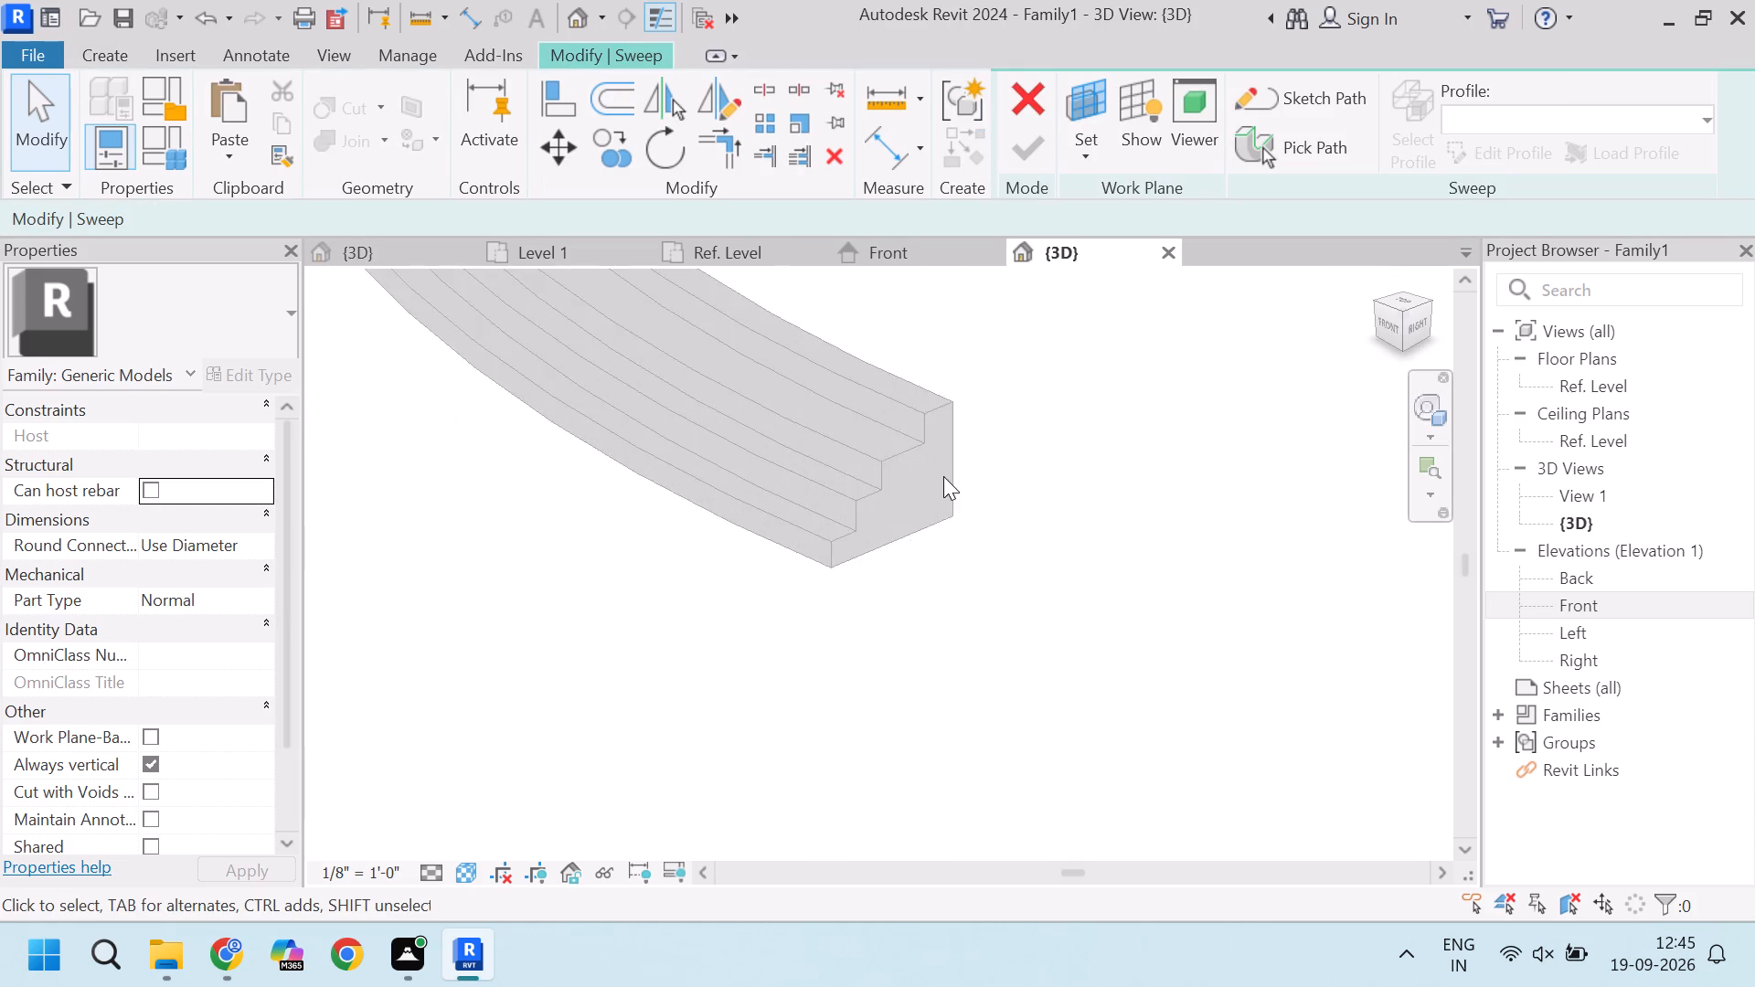
scroll(943, 476, "up", 3)
left_click(911, 243)
scroll(909, 465, "down", 6)
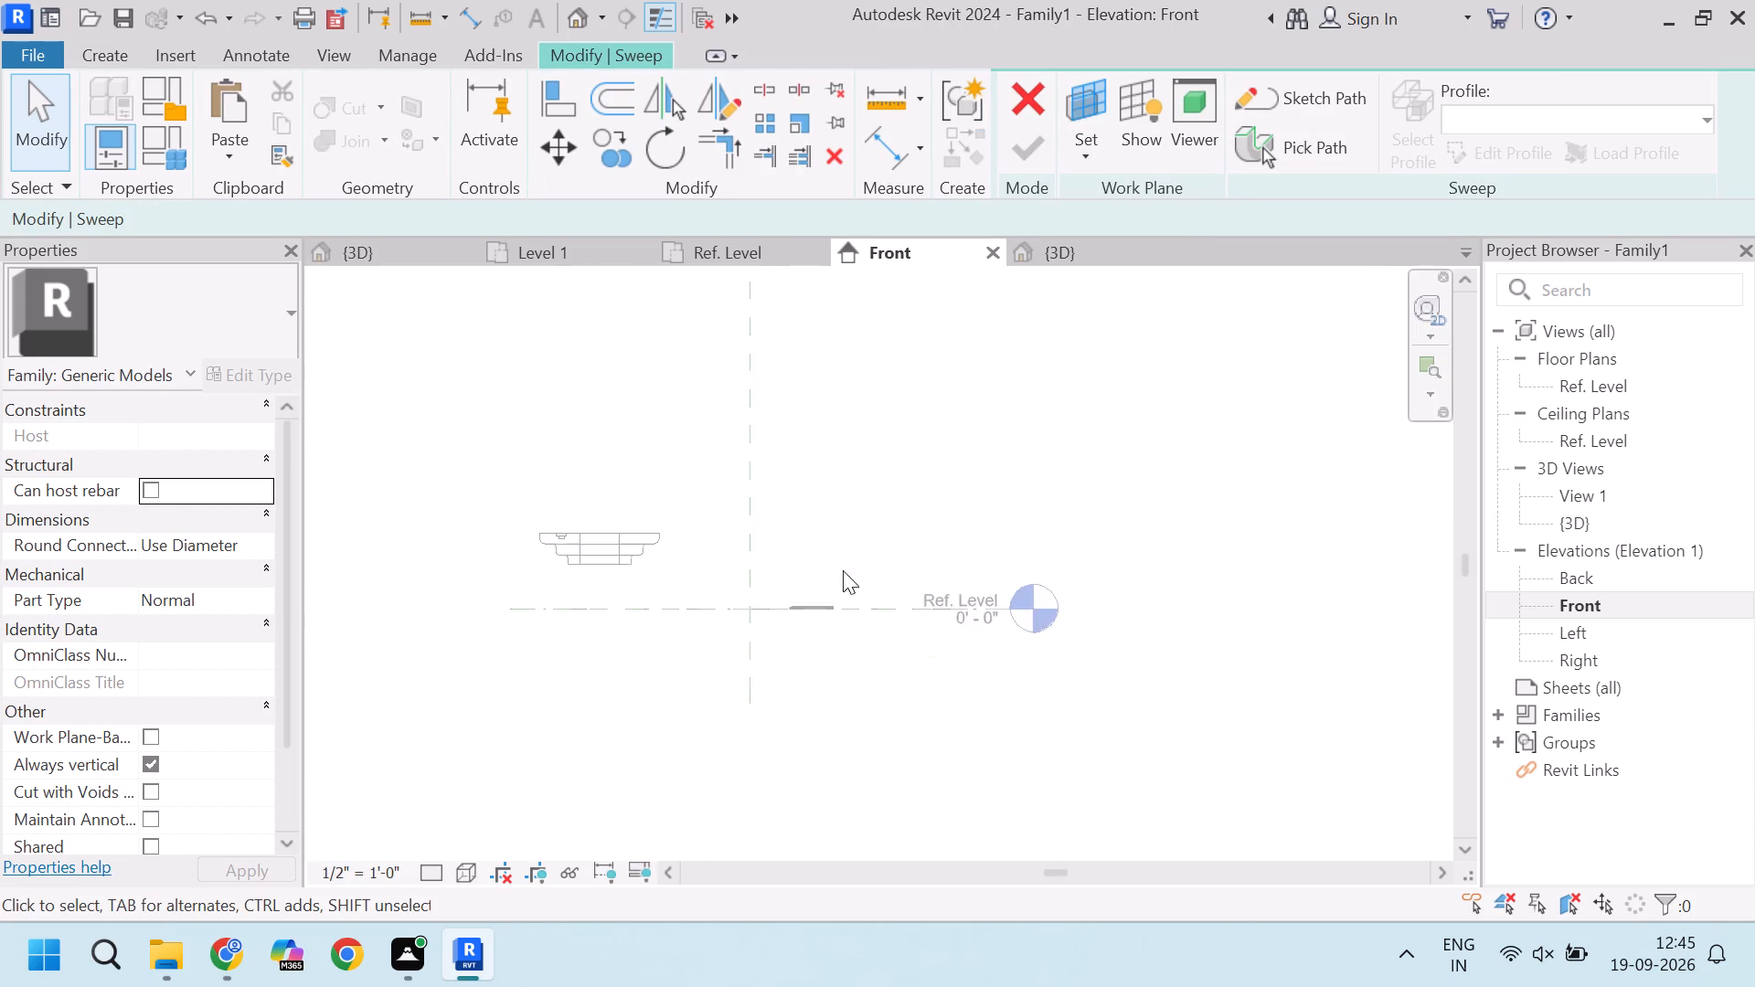
scroll(826, 576, "up", 12)
scroll(826, 672, "up", 4)
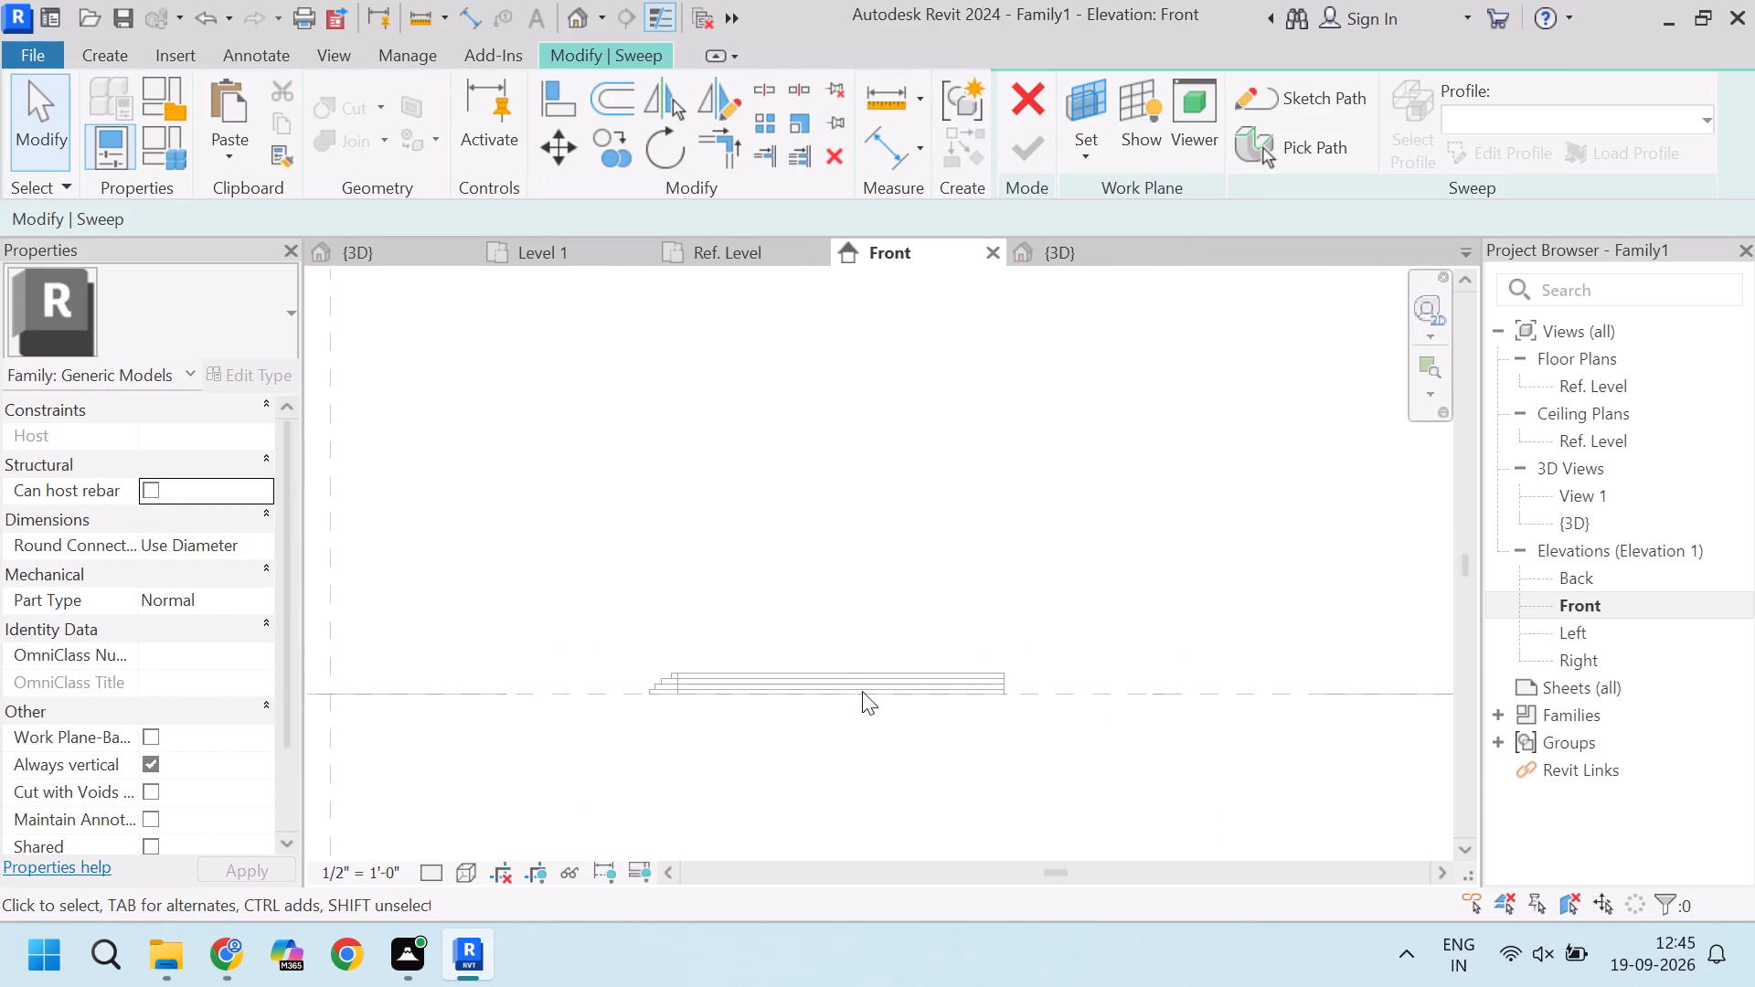
scroll(916, 643, "down", 4)
scroll(971, 680, "up", 5)
scroll(1005, 587, "down", 4)
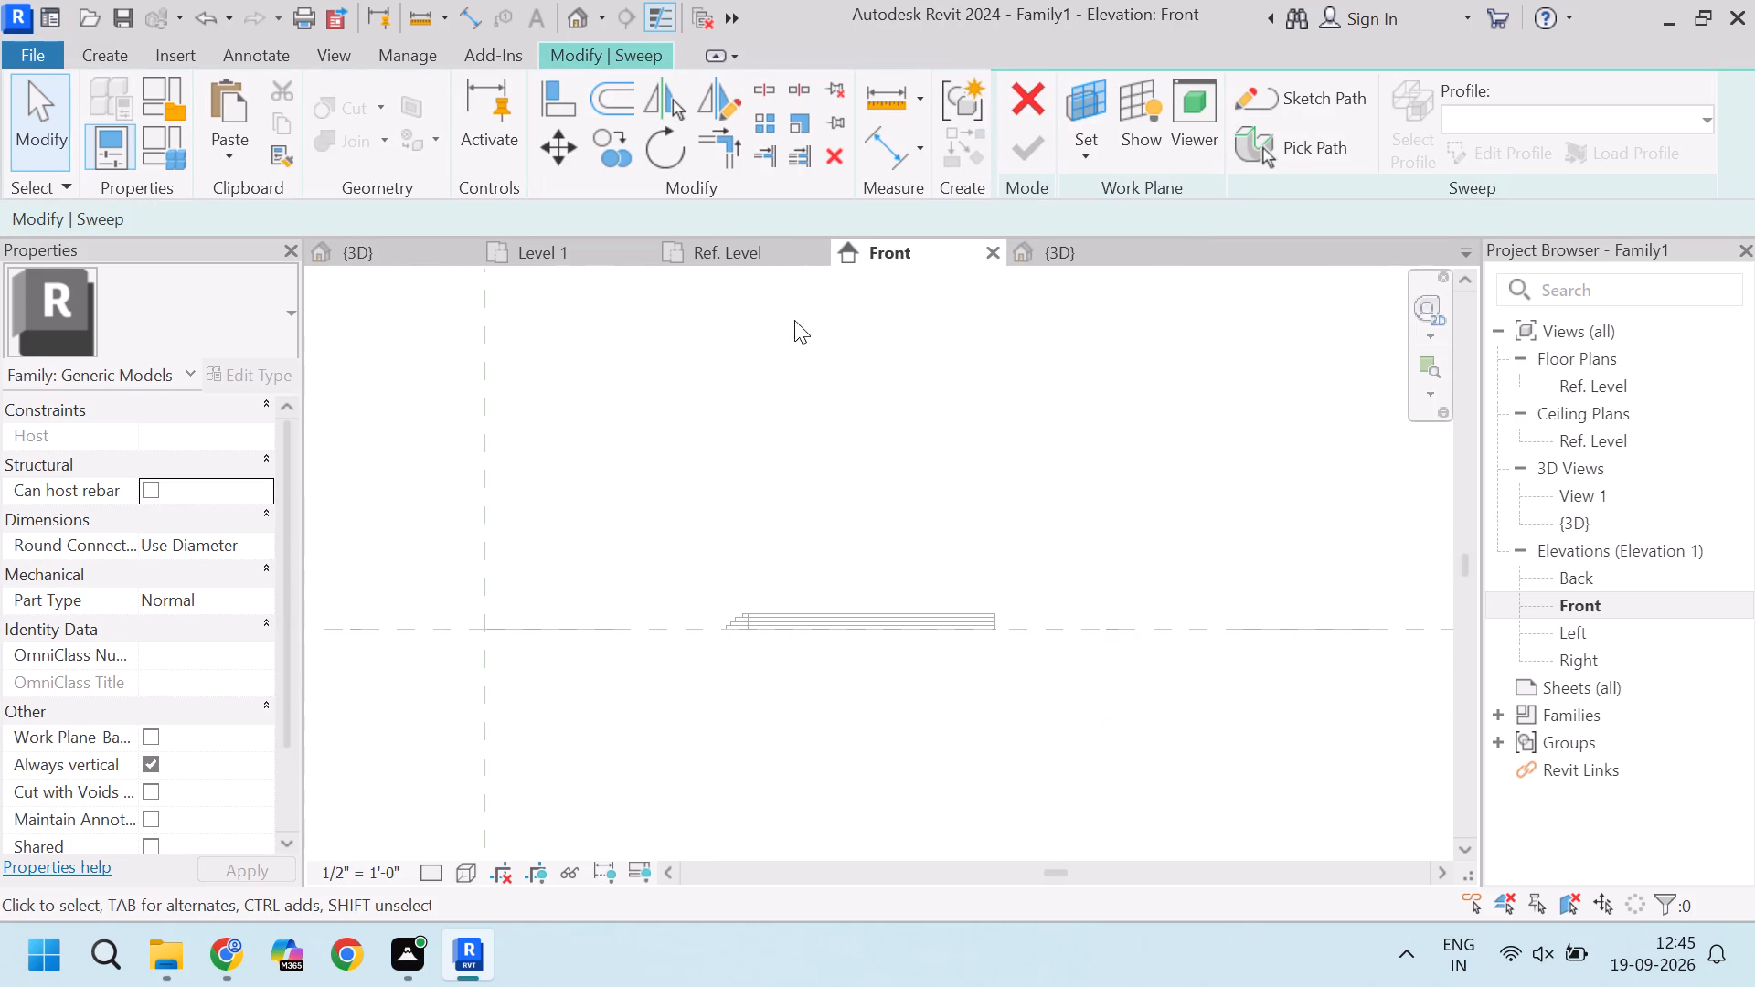
left_click(754, 249)
scroll(719, 565, "down", 3)
scroll(633, 483, "up", 5)
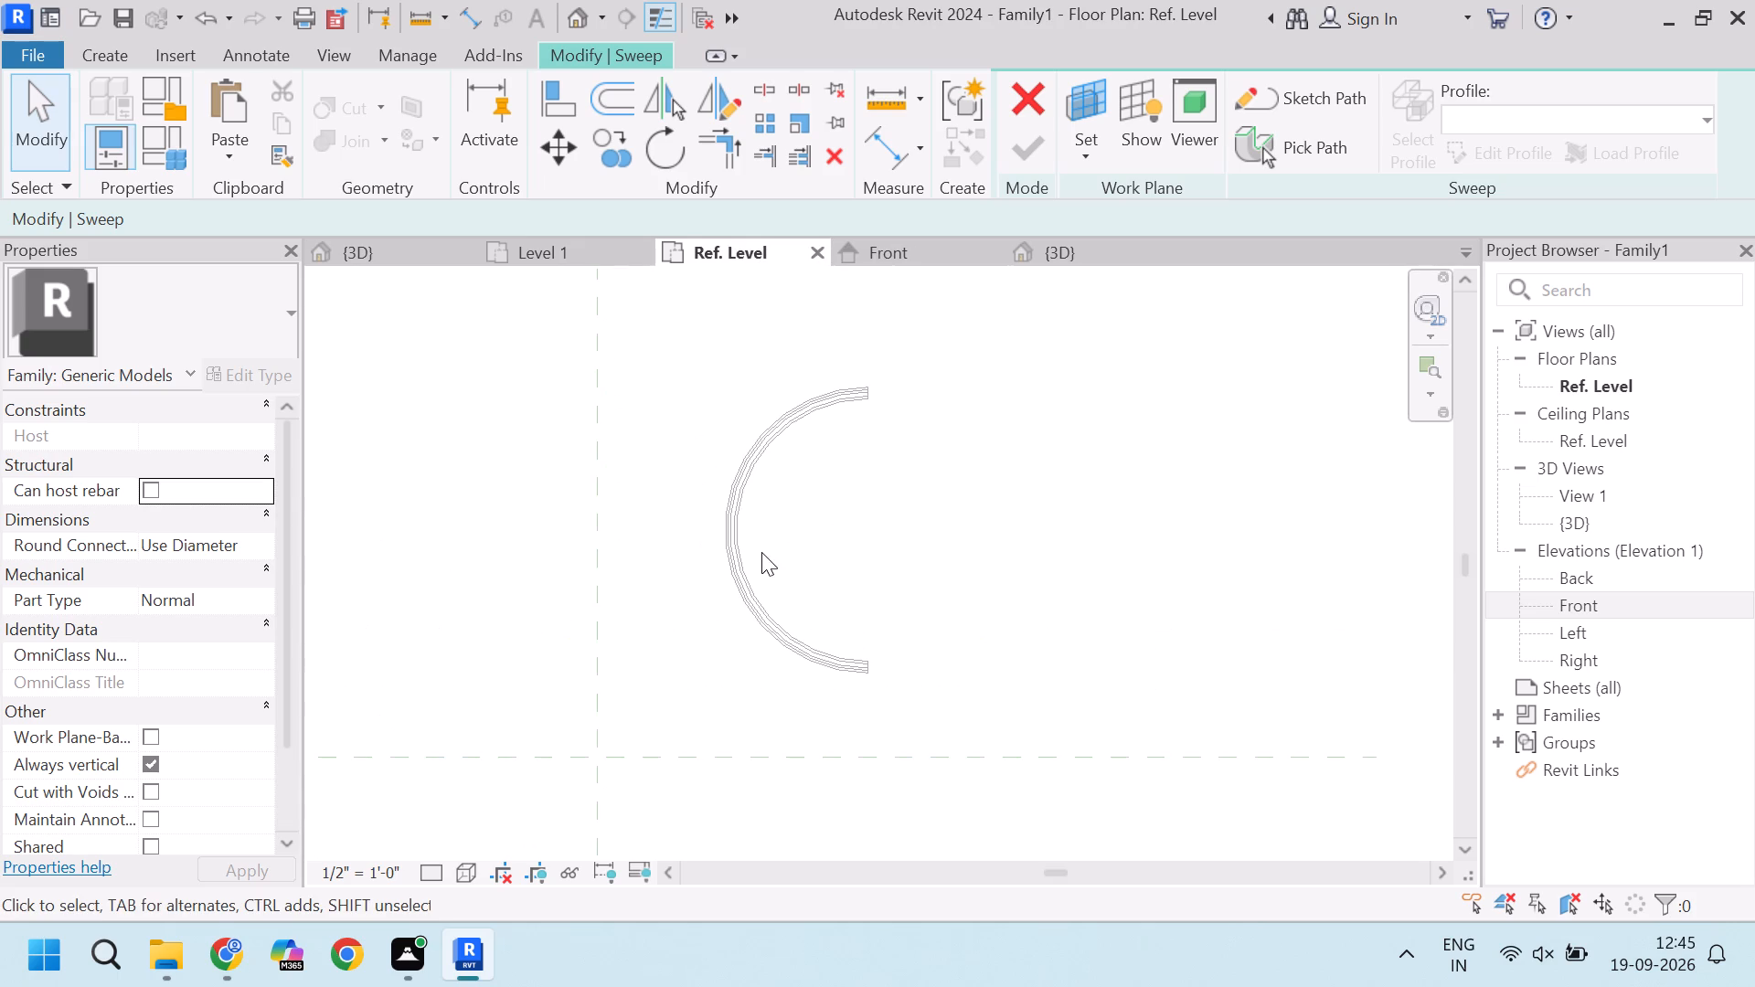
left_click(1311, 99)
scroll(757, 566, "up", 5)
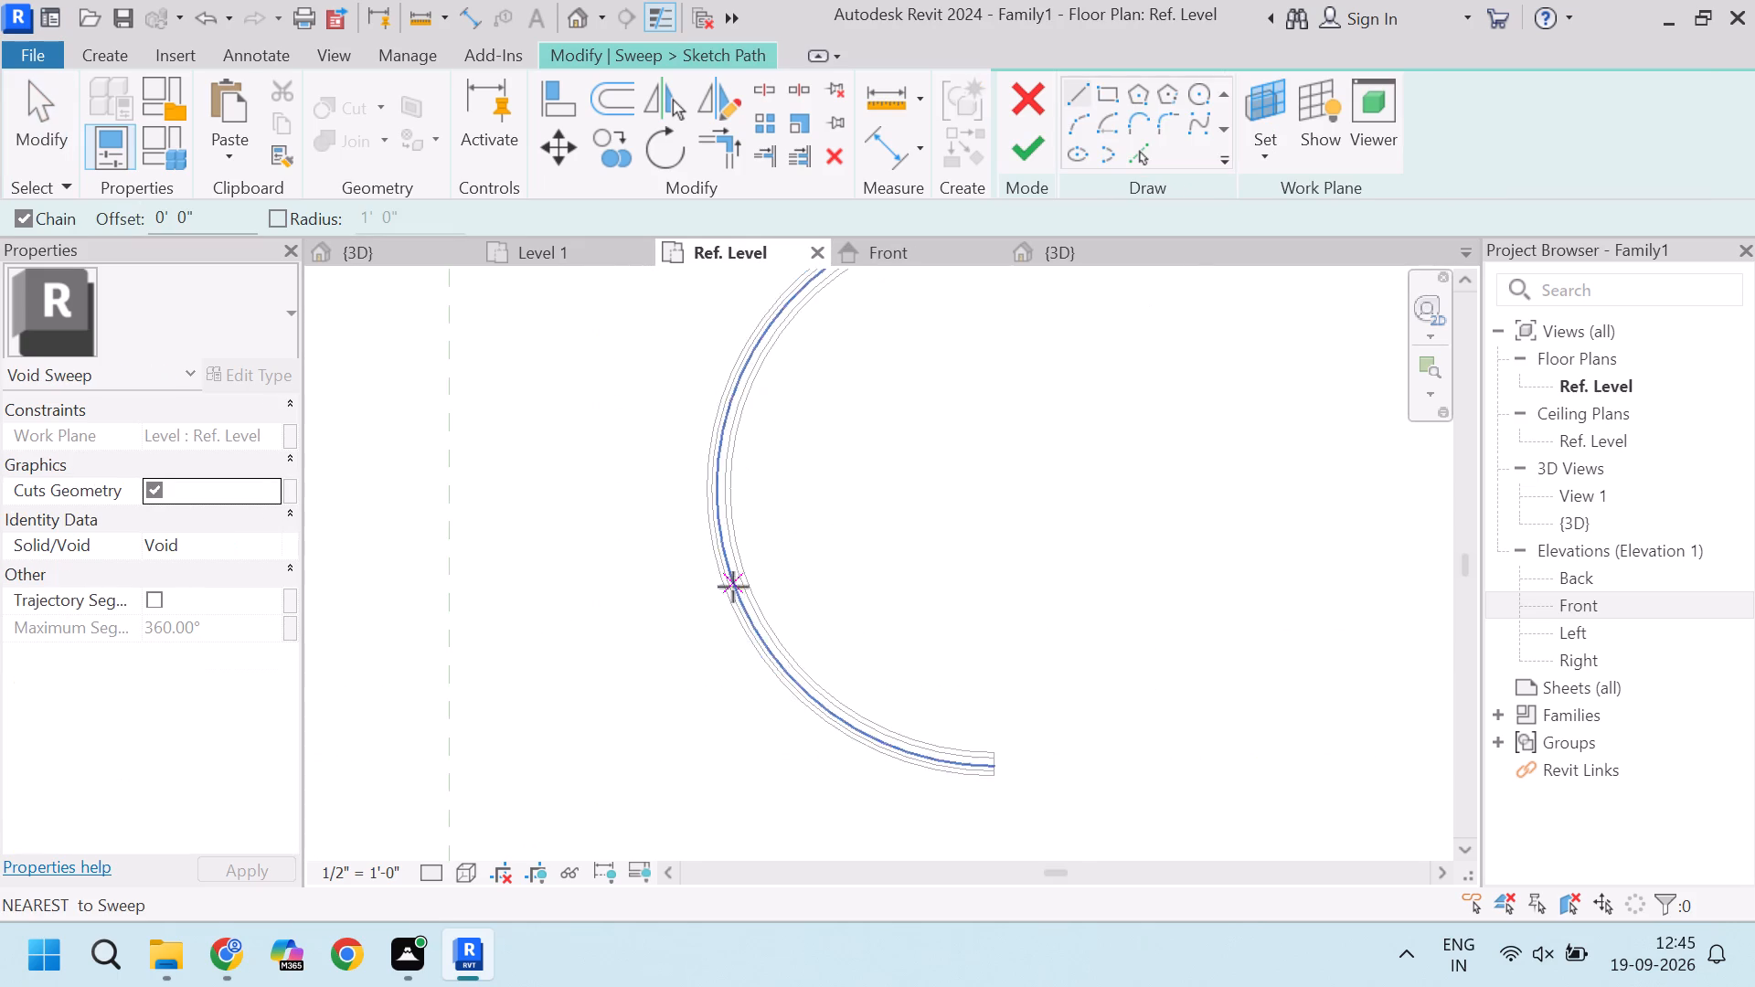
scroll(745, 596, "up", 3)
left_click(1144, 155)
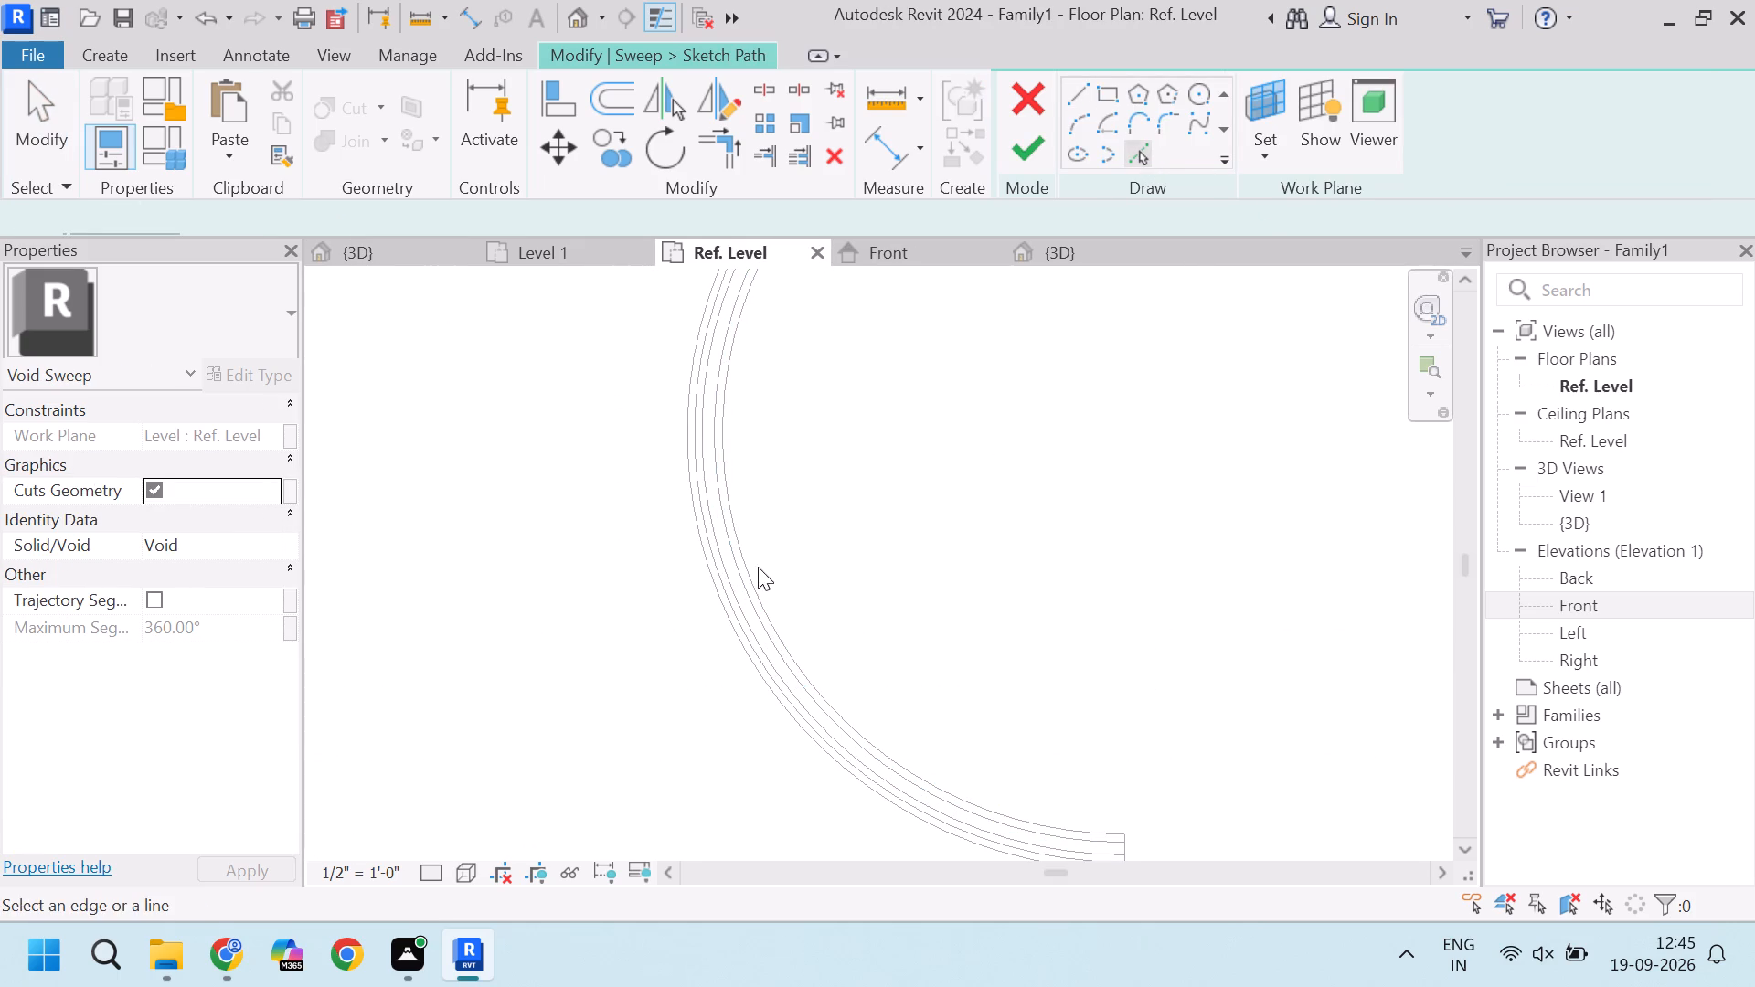
scroll(715, 589, "up", 7)
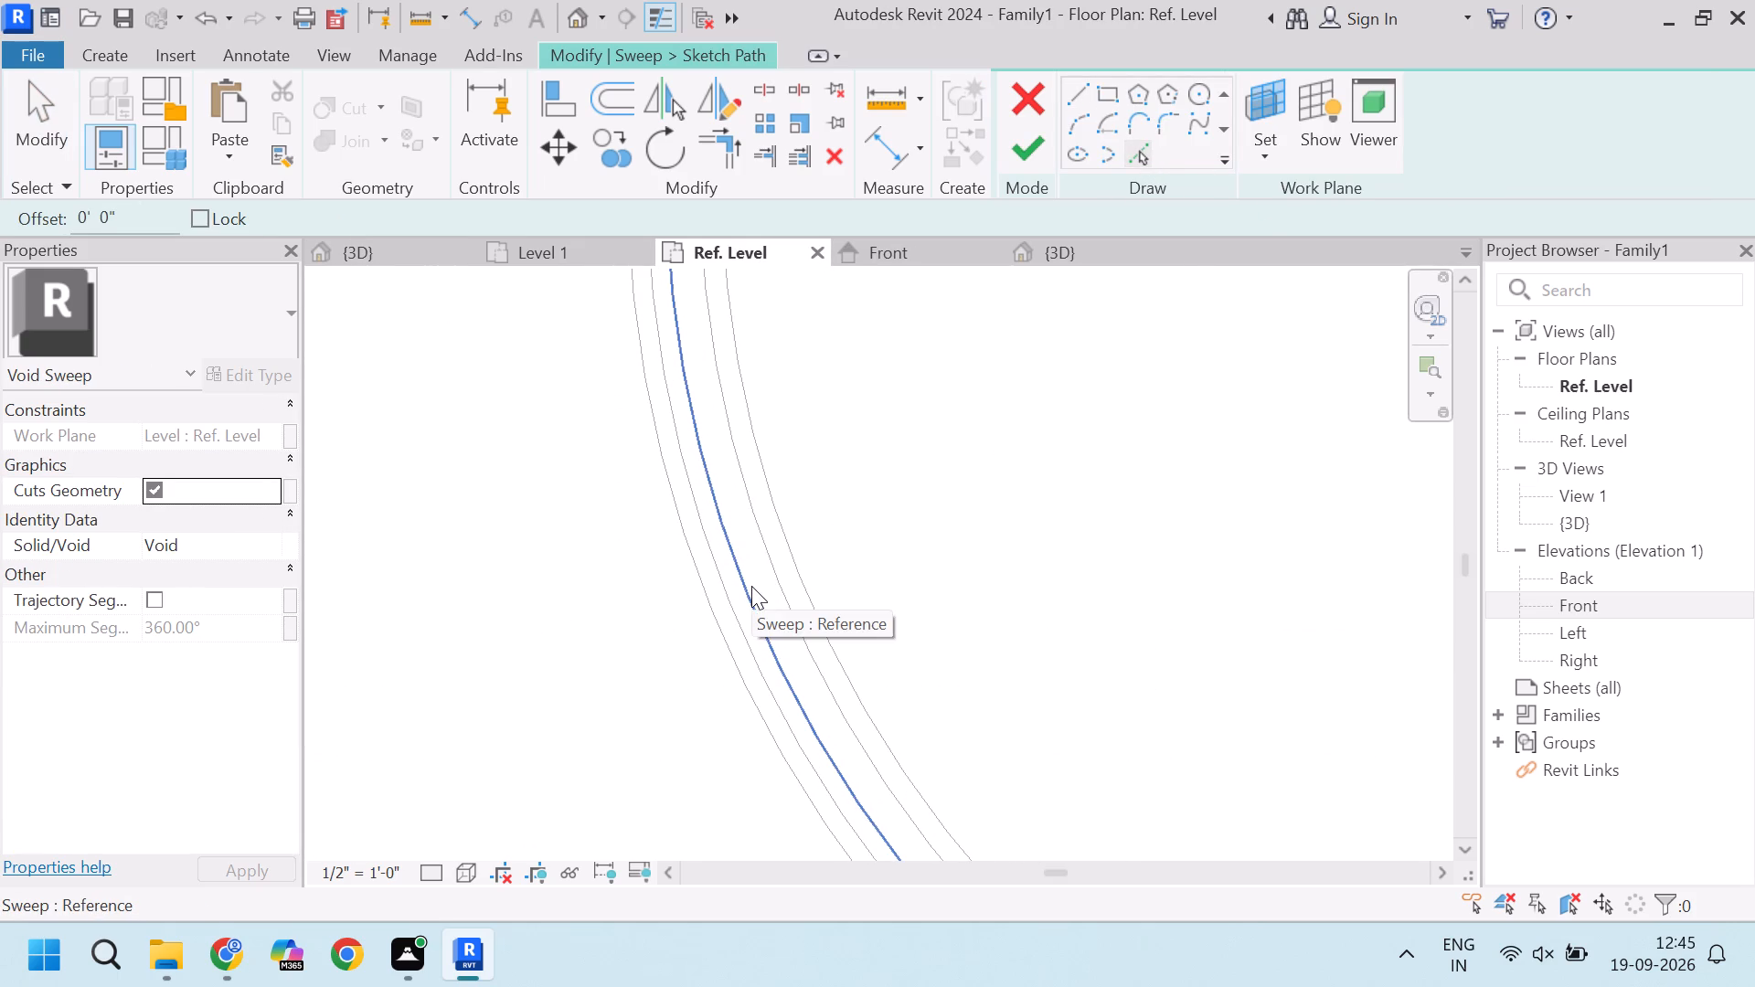
left_click(751, 586)
scroll(787, 489, "down", 12)
scroll(780, 410, "up", 5)
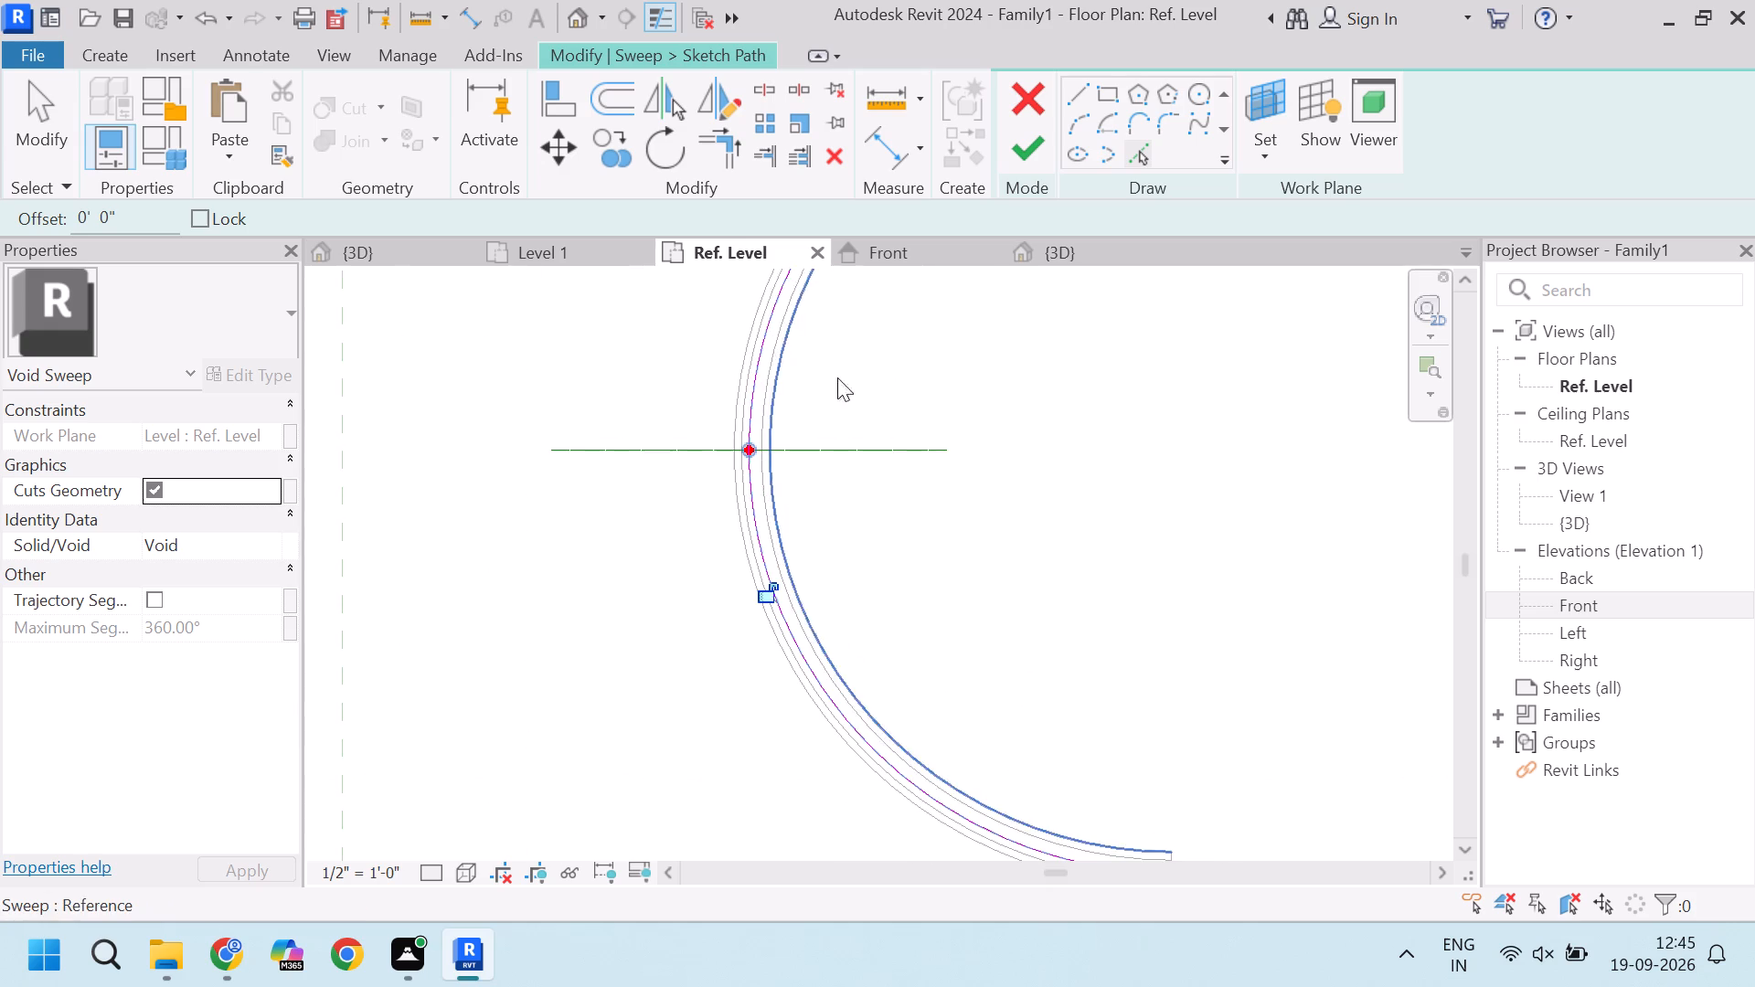
left_click(1021, 147)
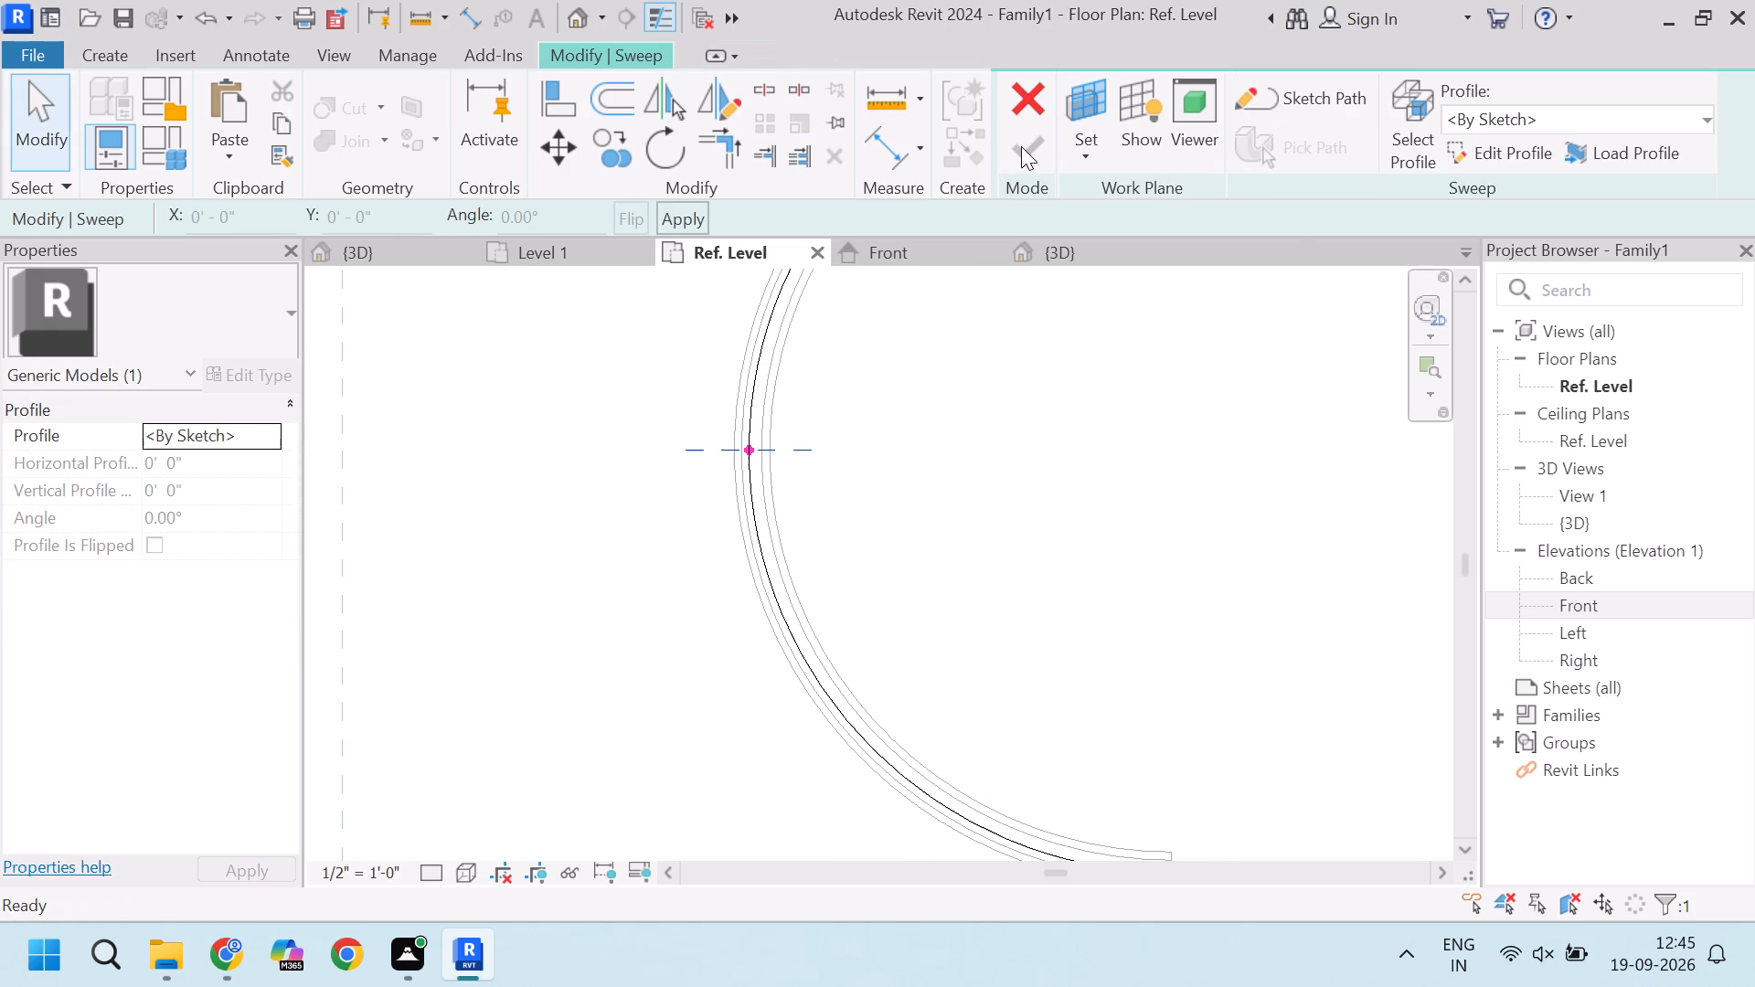
Edit the void's profile in the 3D view, drawing a rectangle about 45/256" wide and 25/256" high from the path point, and finish the void sweep.
left_click(1462, 151)
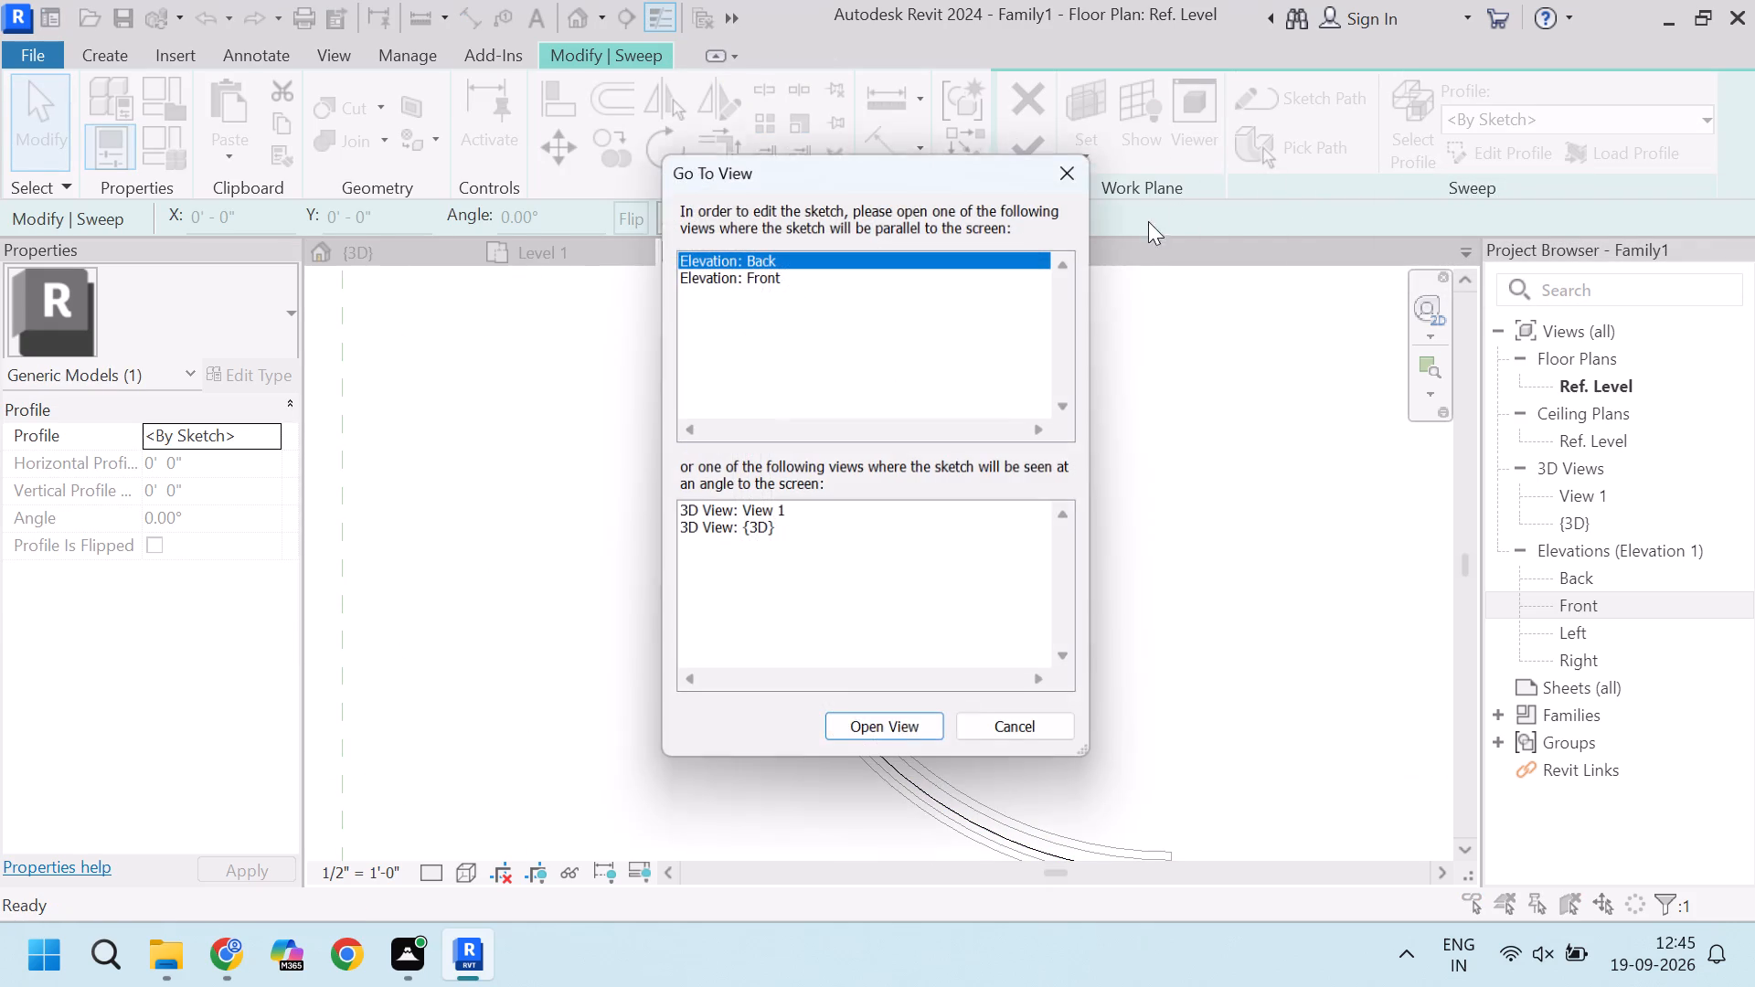
left_click(1061, 168)
left_click(1054, 248)
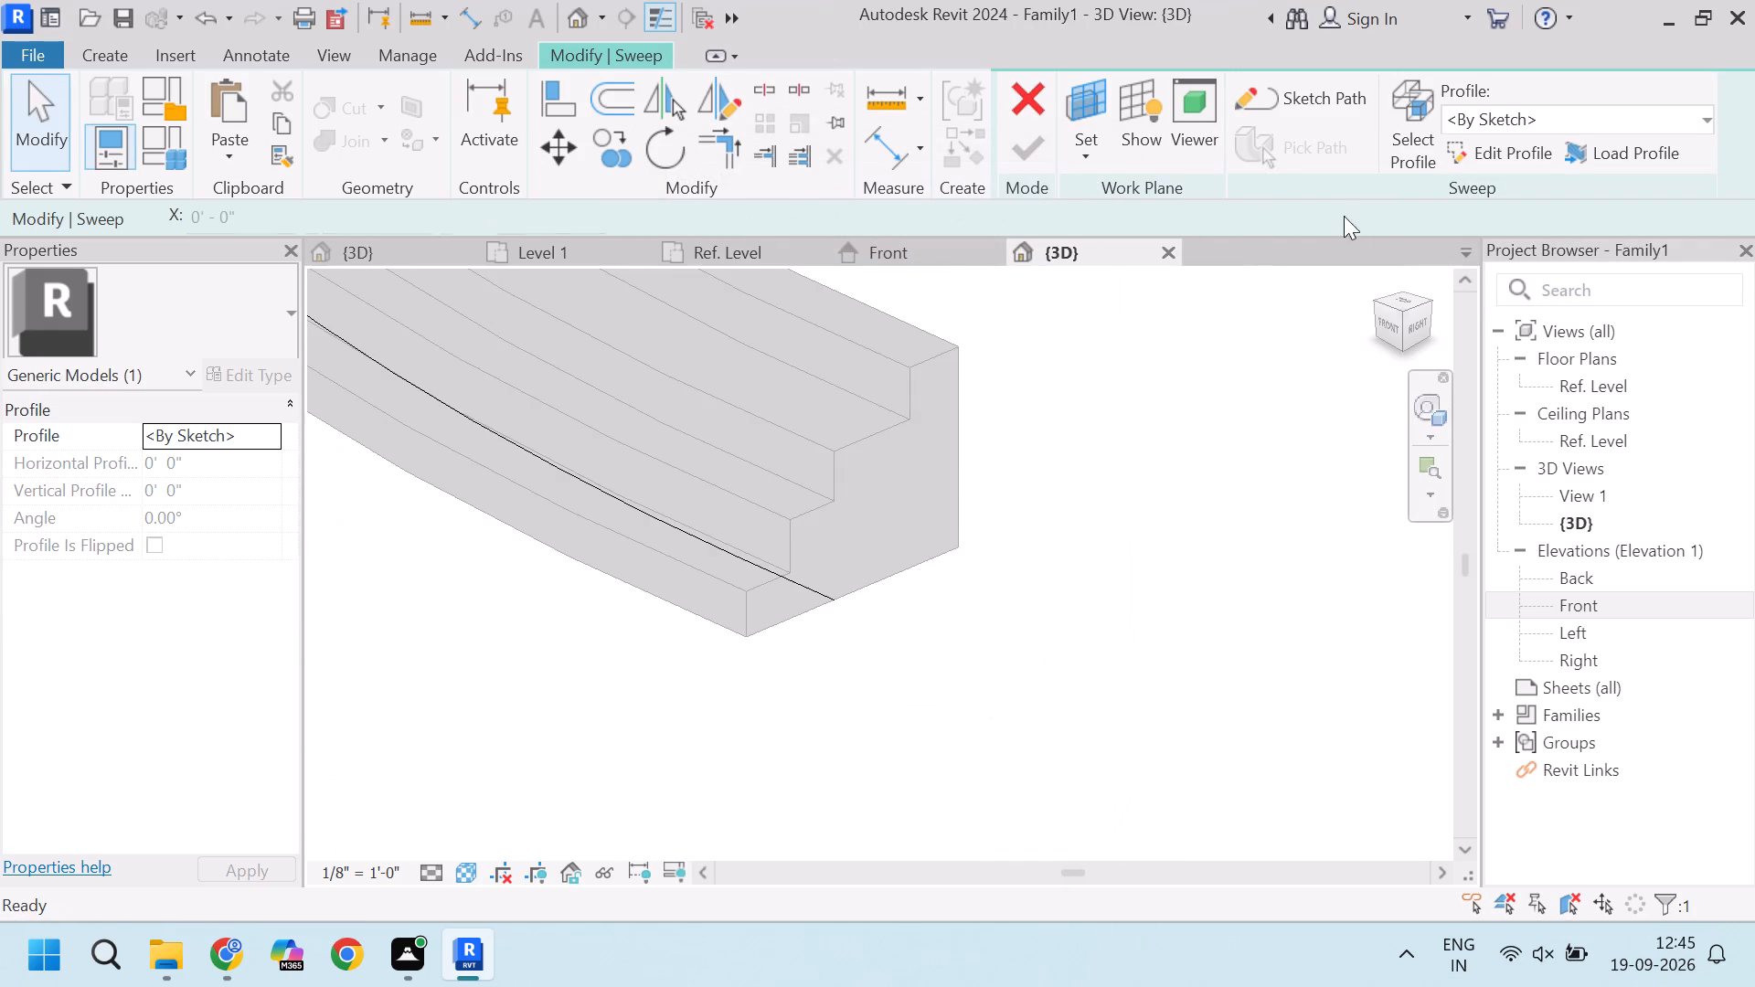
left_click(1500, 155)
scroll(956, 639, "down", 3)
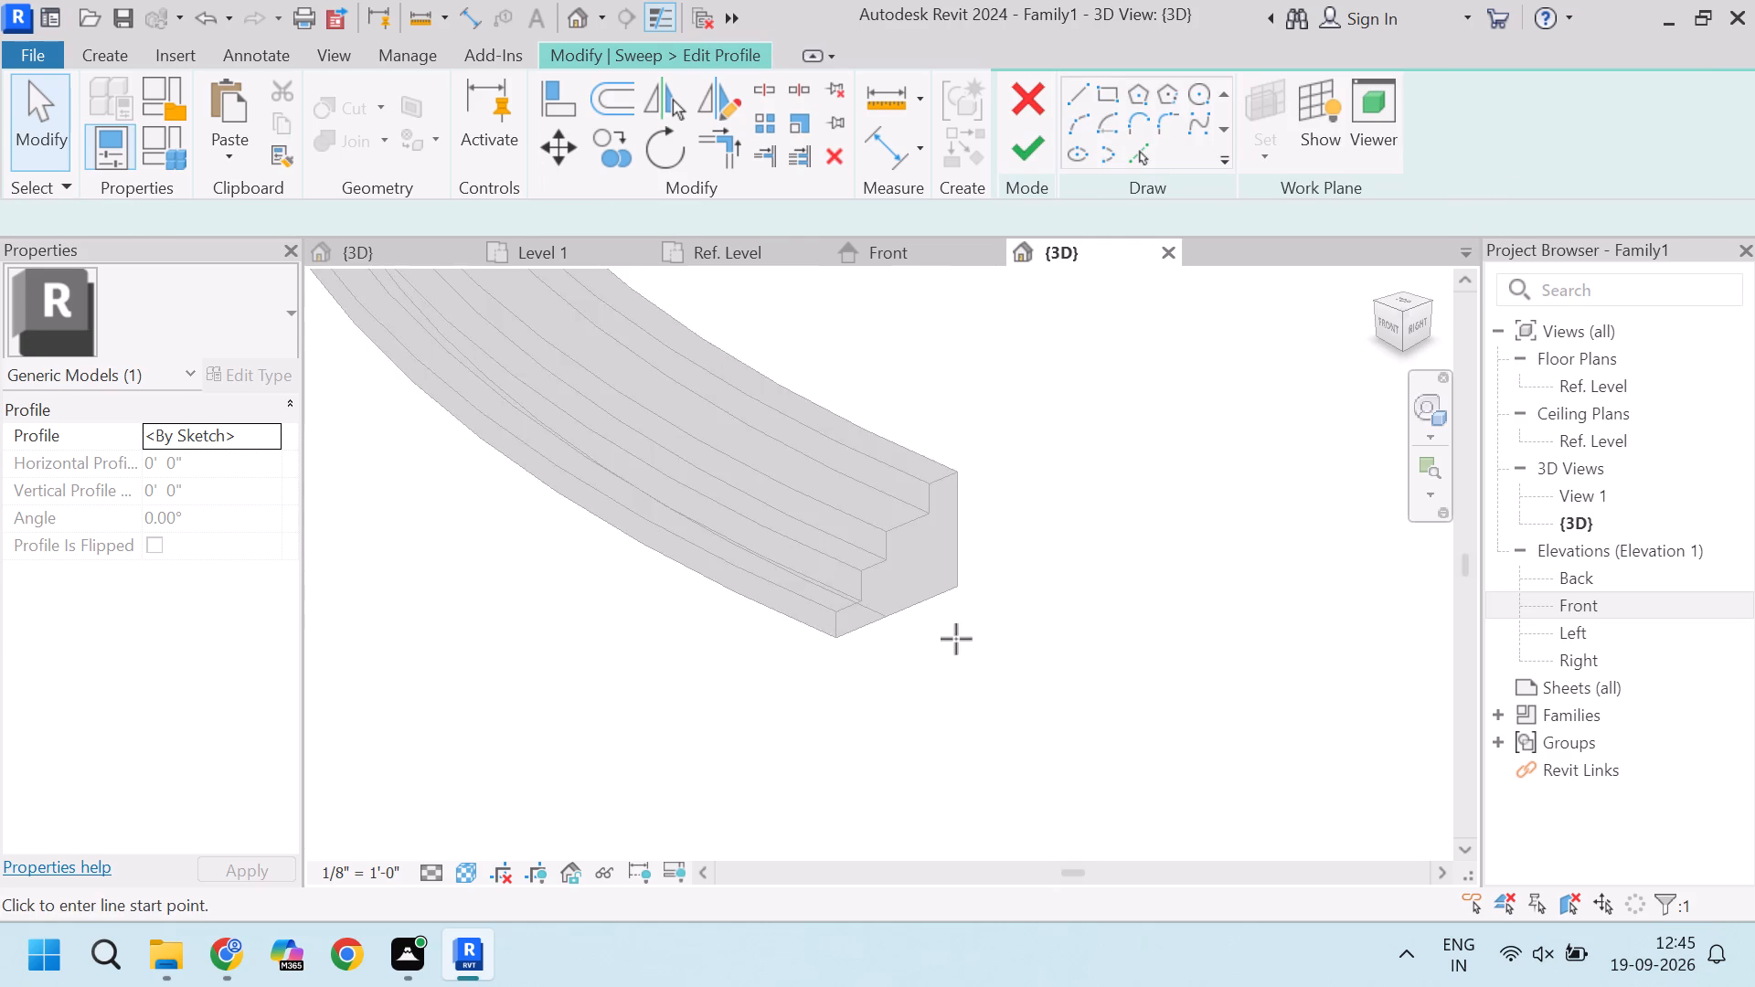
scroll(956, 639, "down", 5)
scroll(836, 610, "down", 8)
scroll(868, 392, "up", 11)
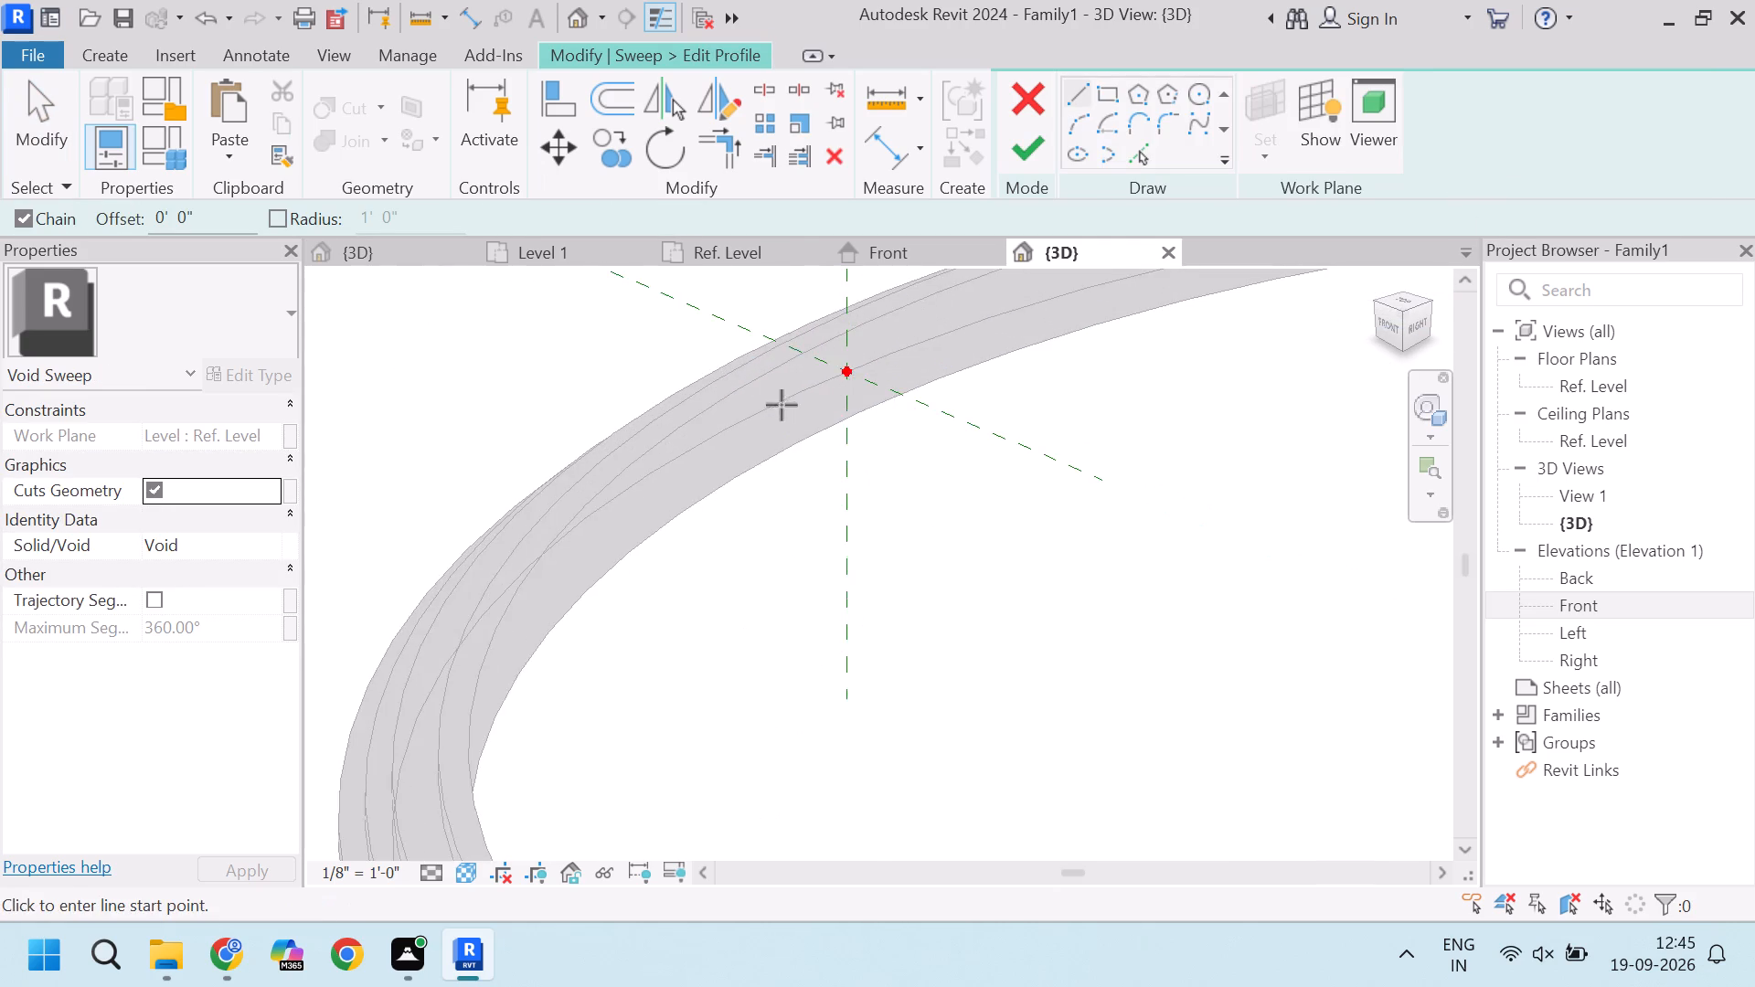
scroll(782, 405, "up", 7)
scroll(887, 365, "up", 5)
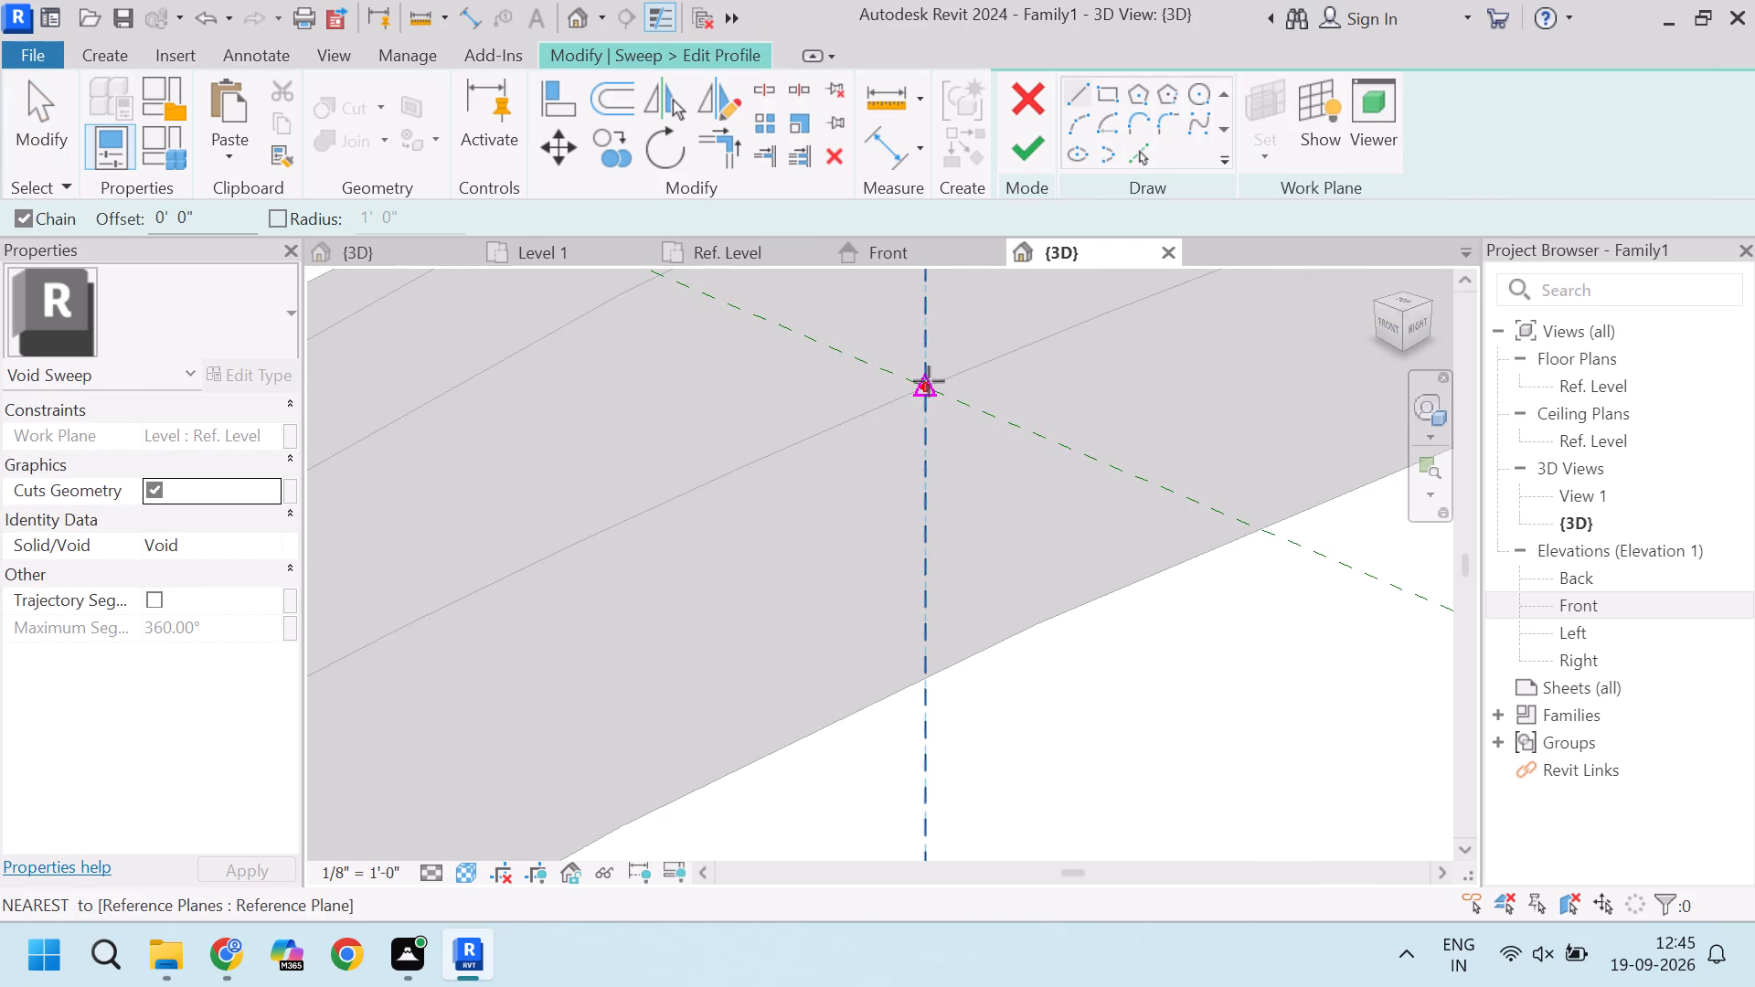
scroll(929, 381, "up", 3)
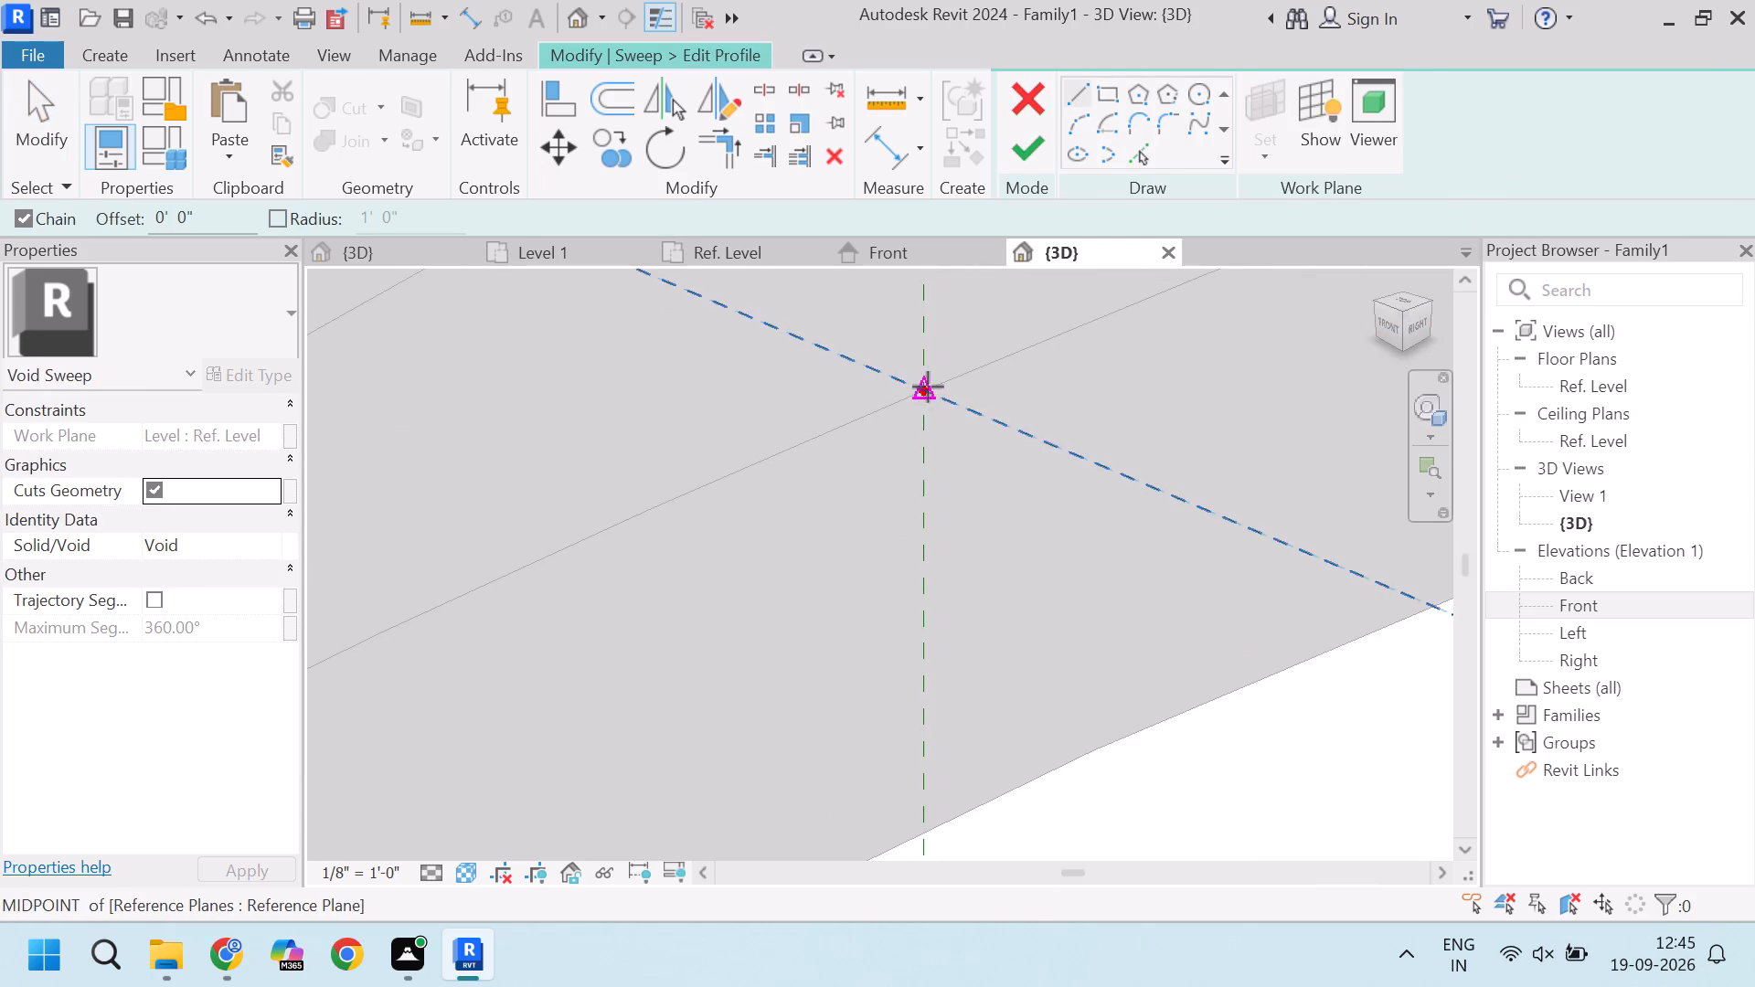
left_click(1113, 95)
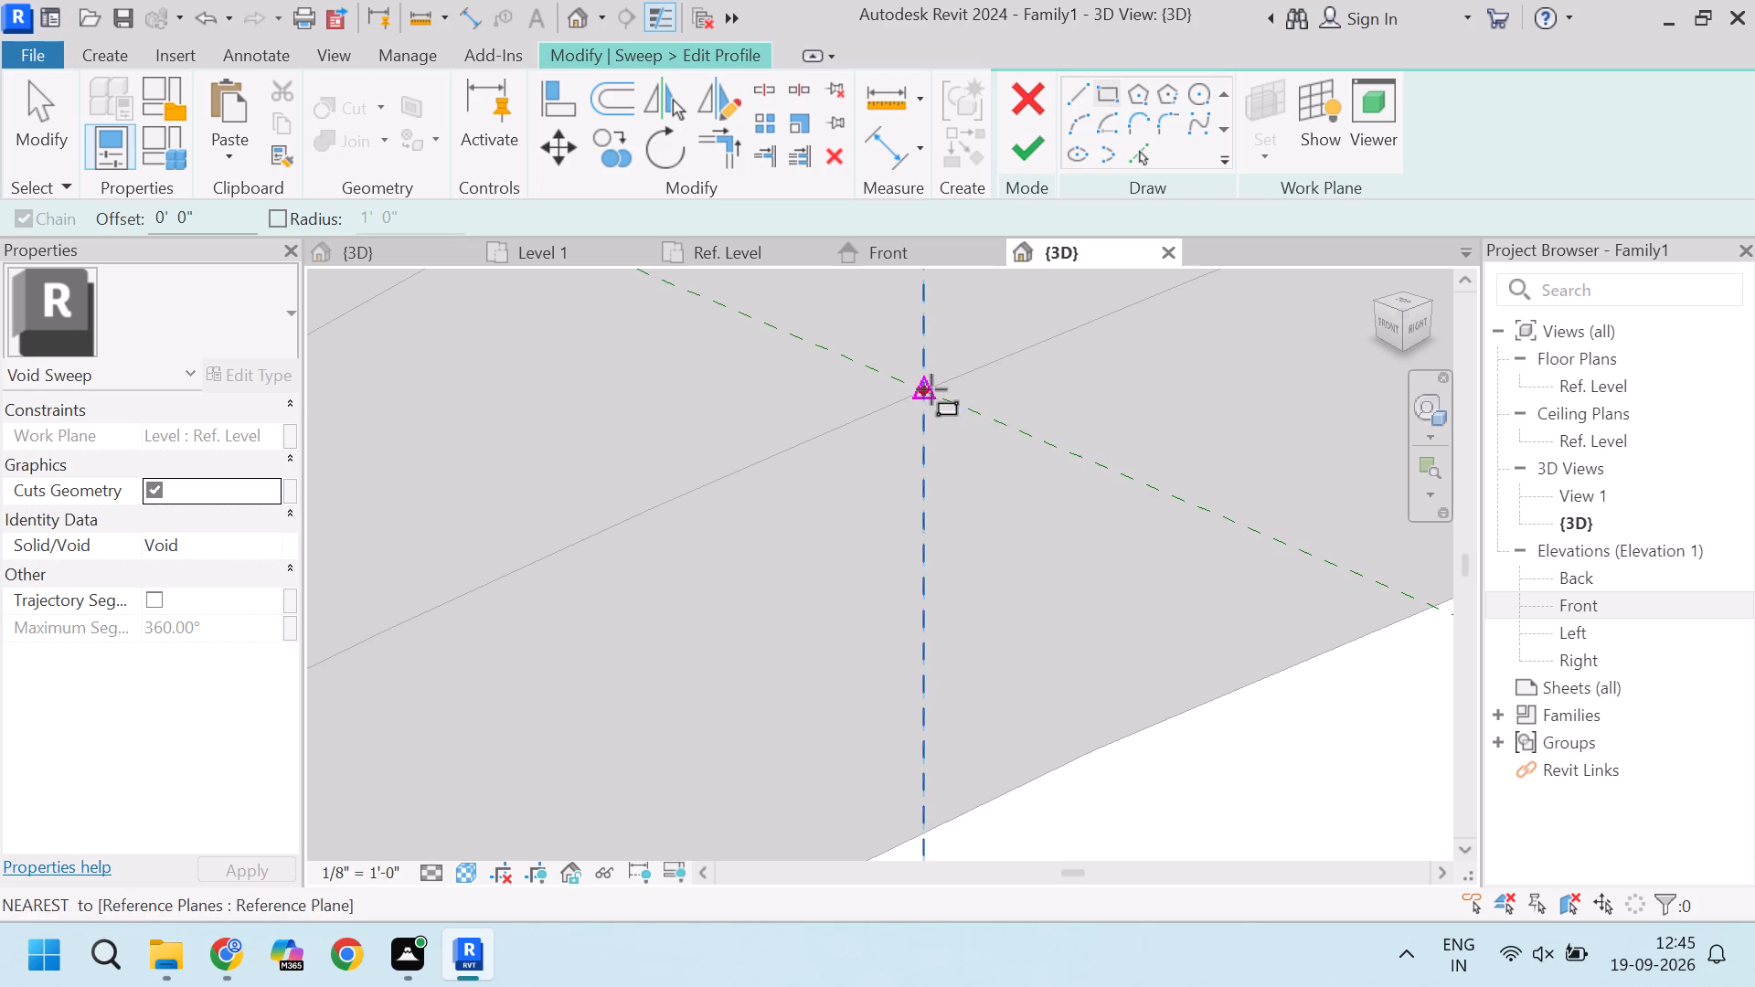
left_click(931, 389)
key("space")
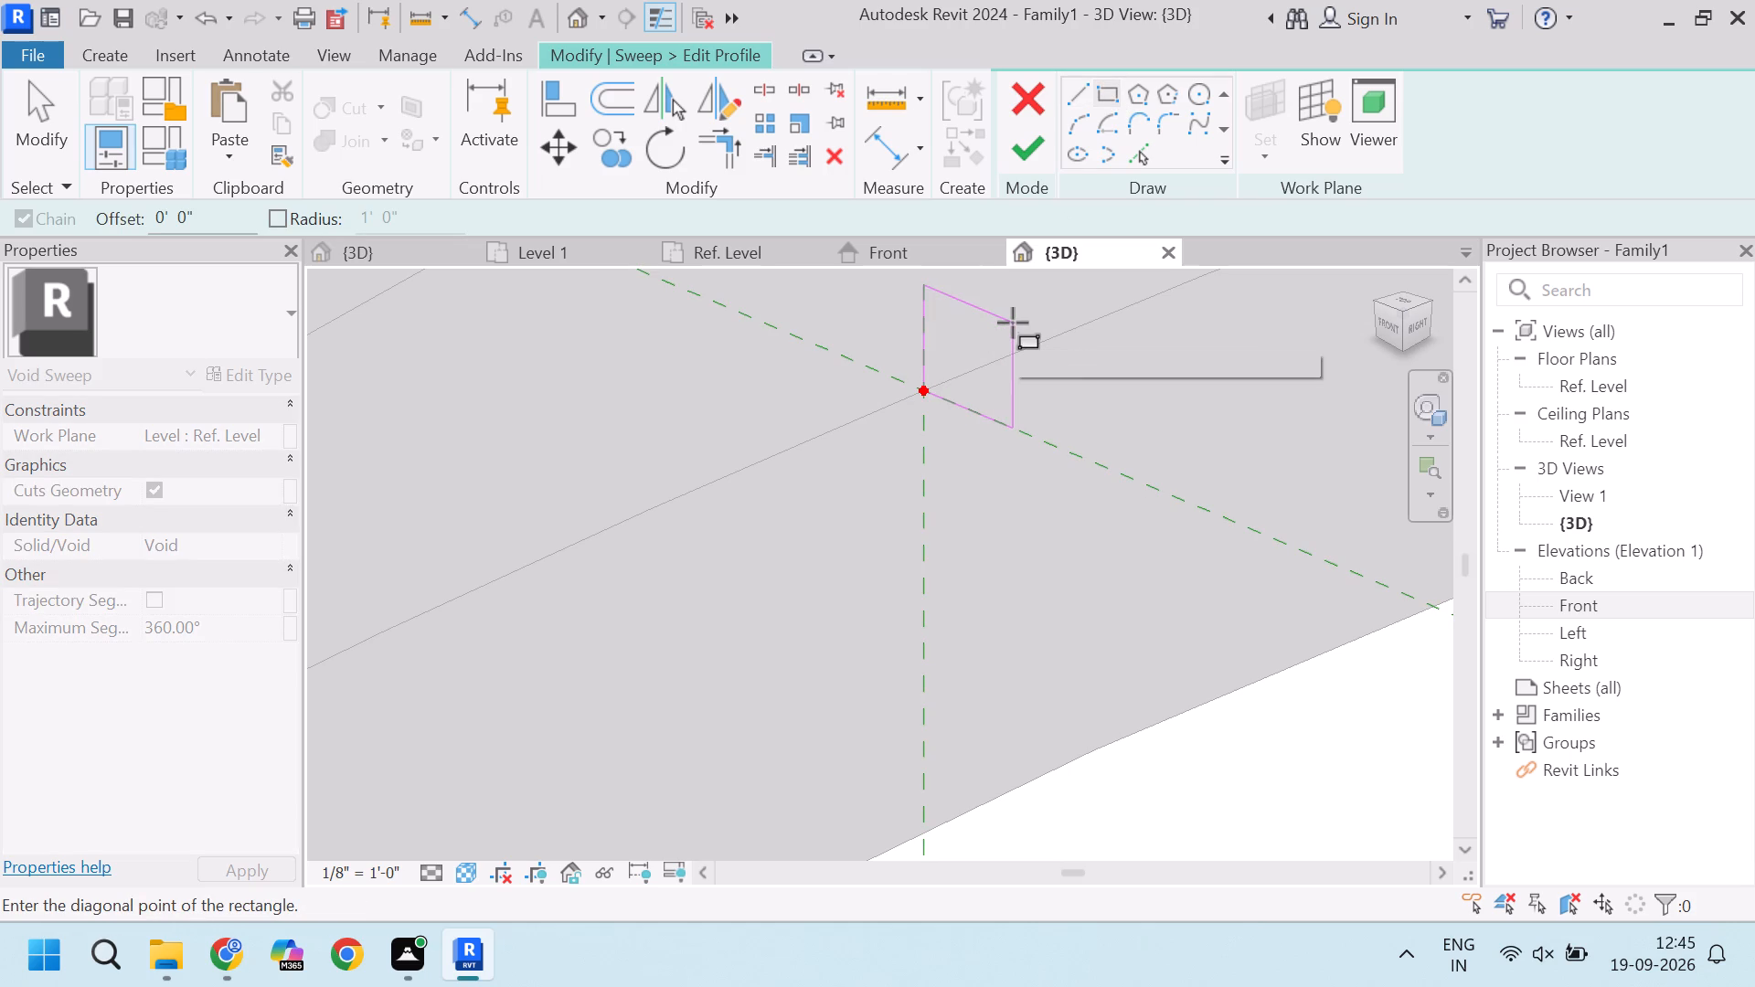
key("space")
key("space")
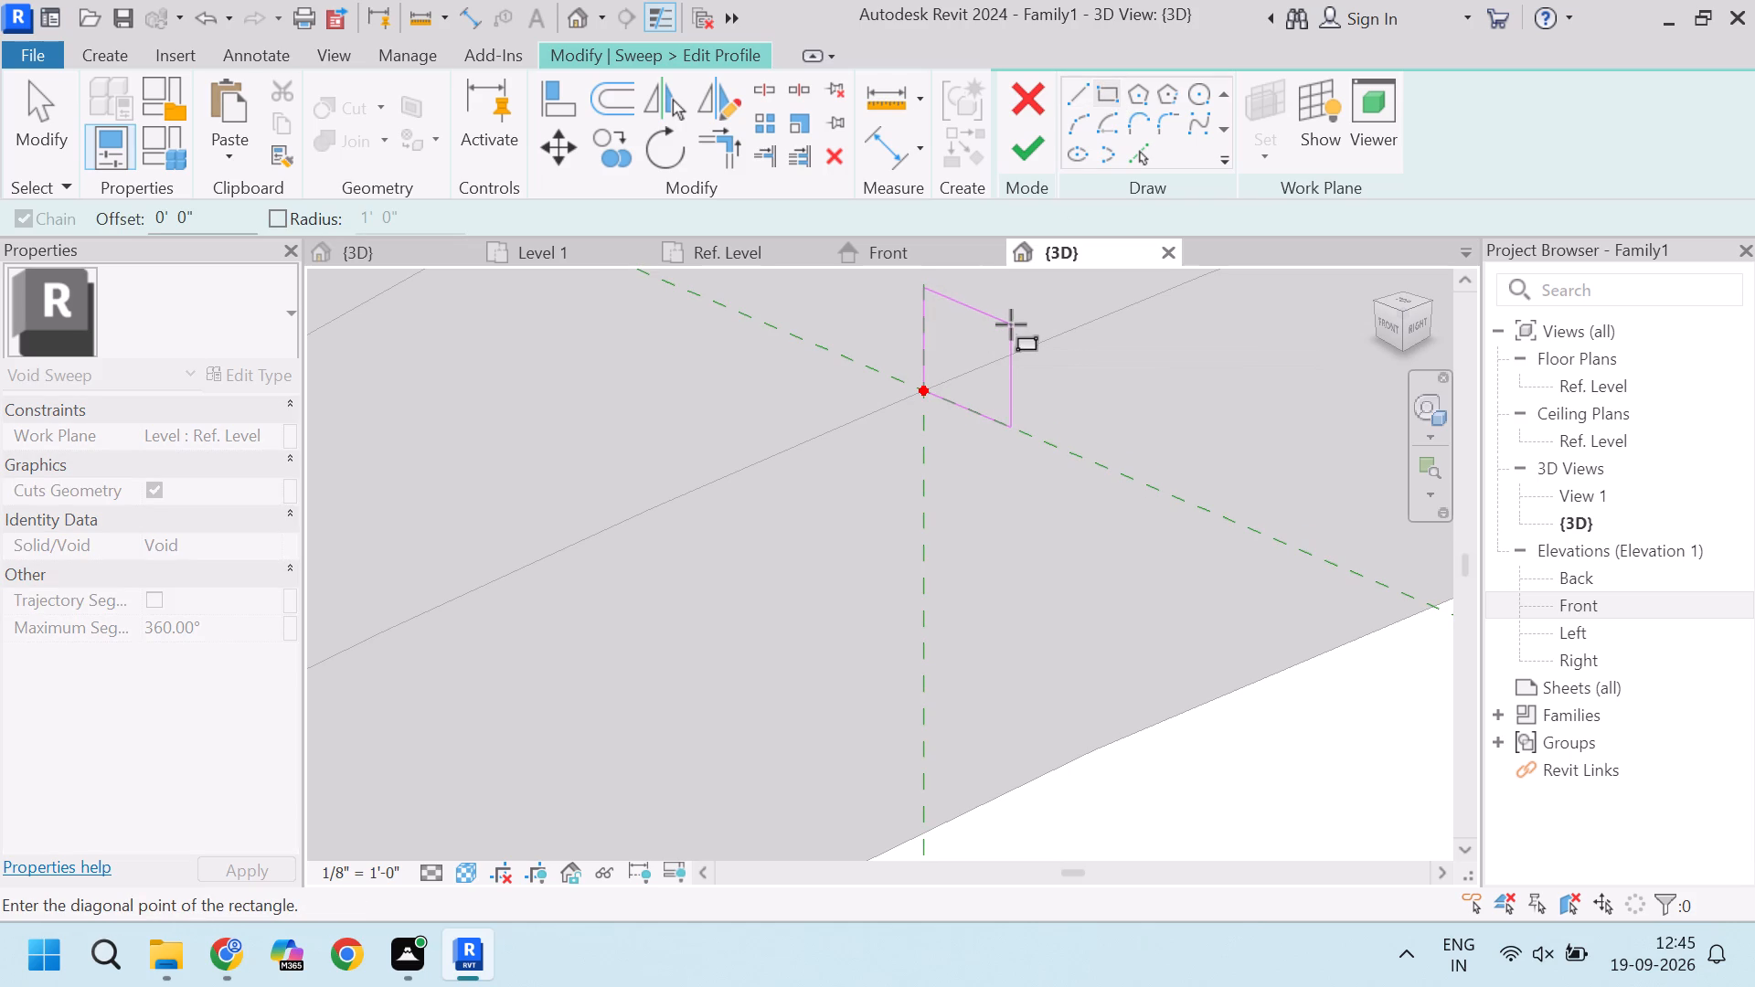
key("Tab")
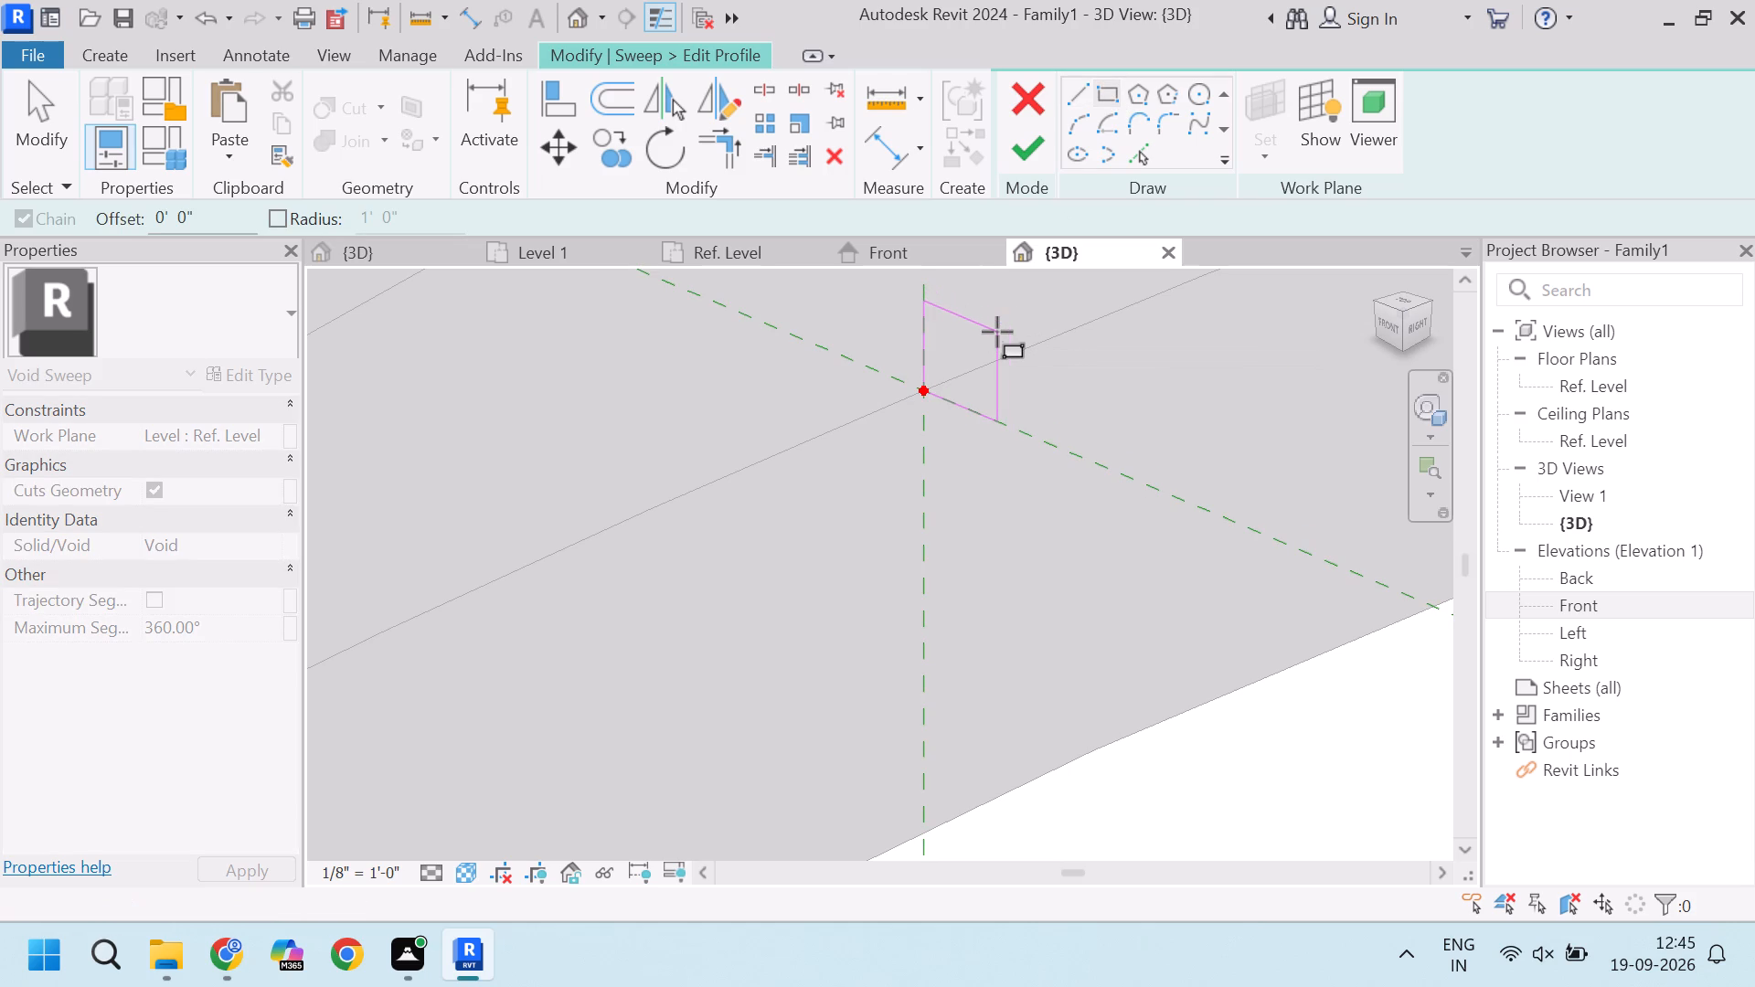
key("Tab")
scroll(1058, 315, "down", 8)
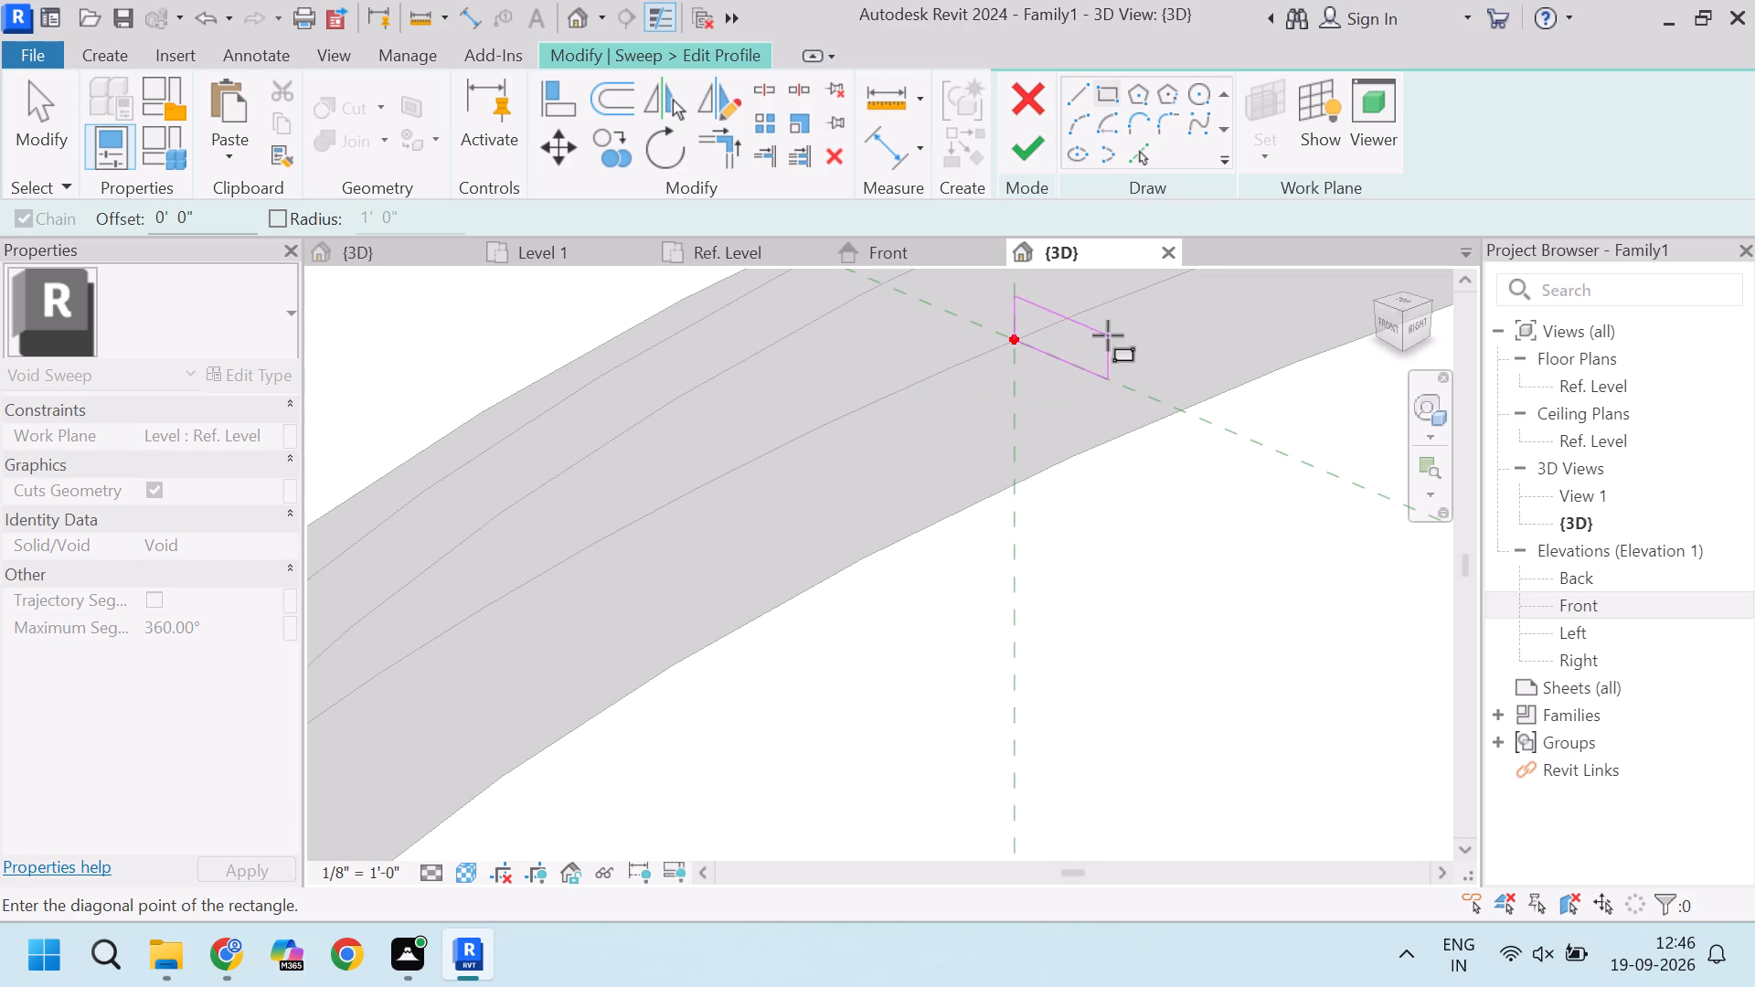
scroll(1070, 324, "up", 3)
left_click(1070, 324)
scroll(908, 461, "down", 1)
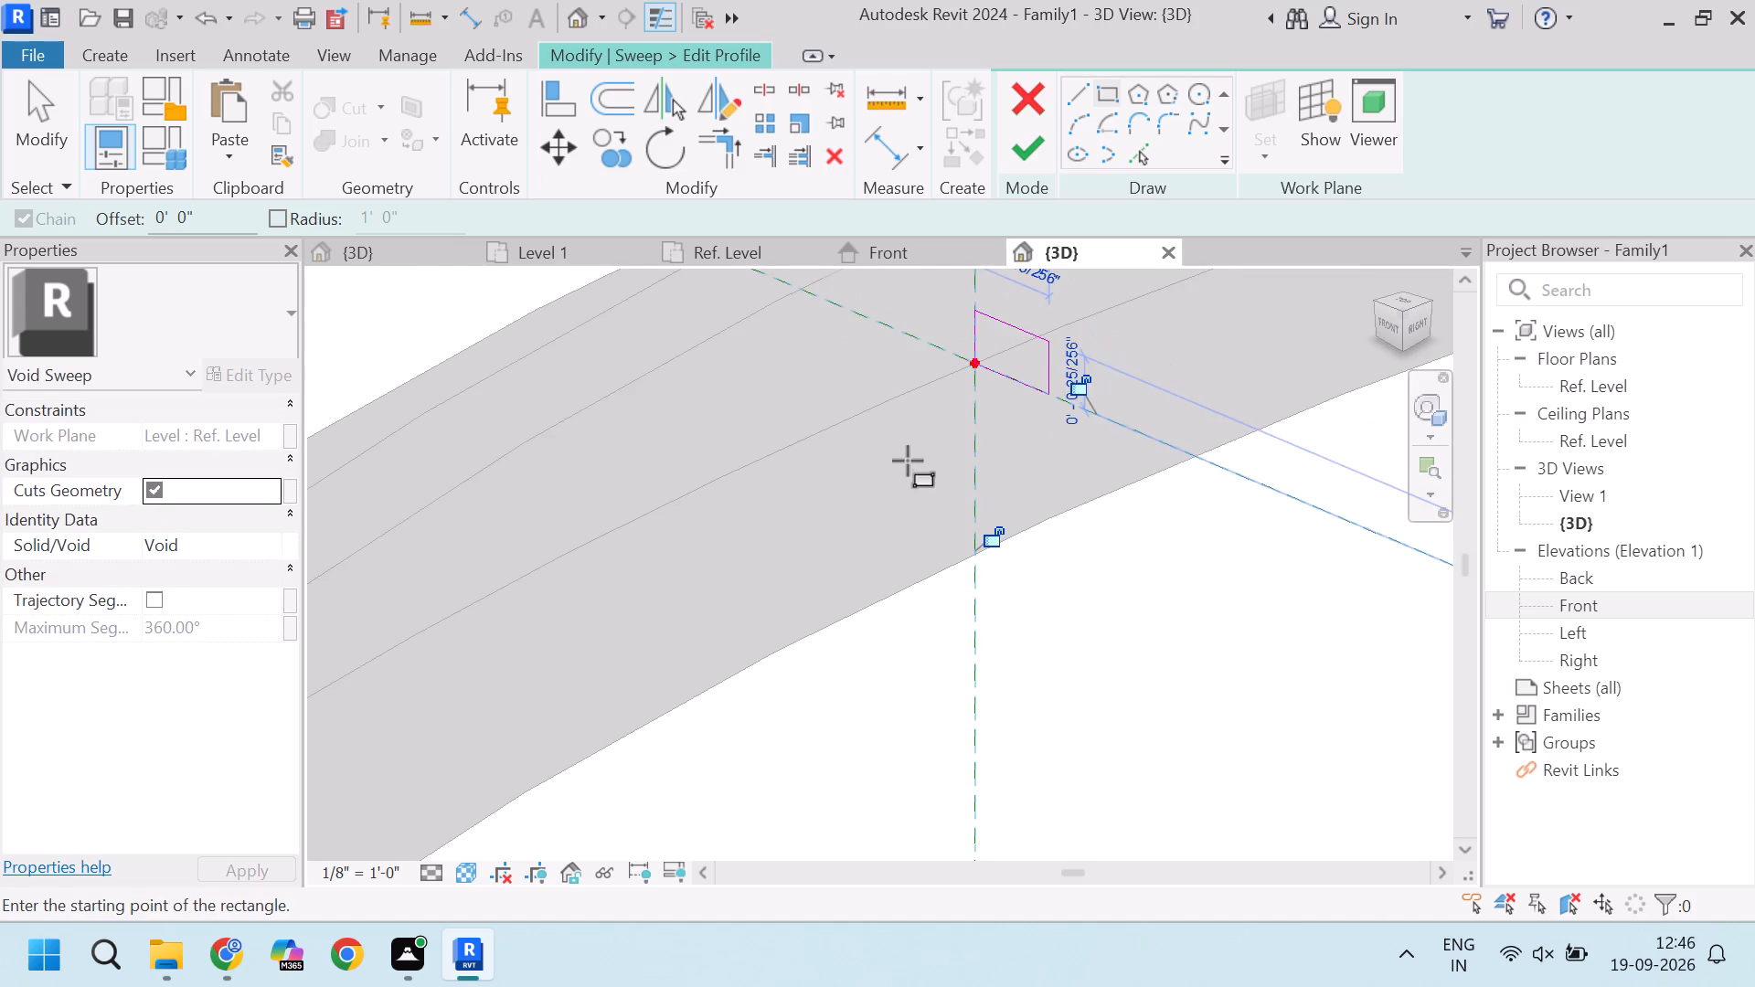
middle_click_drag(908, 461, 944, 449)
scroll(948, 464, "down", 5)
left_click(1036, 154)
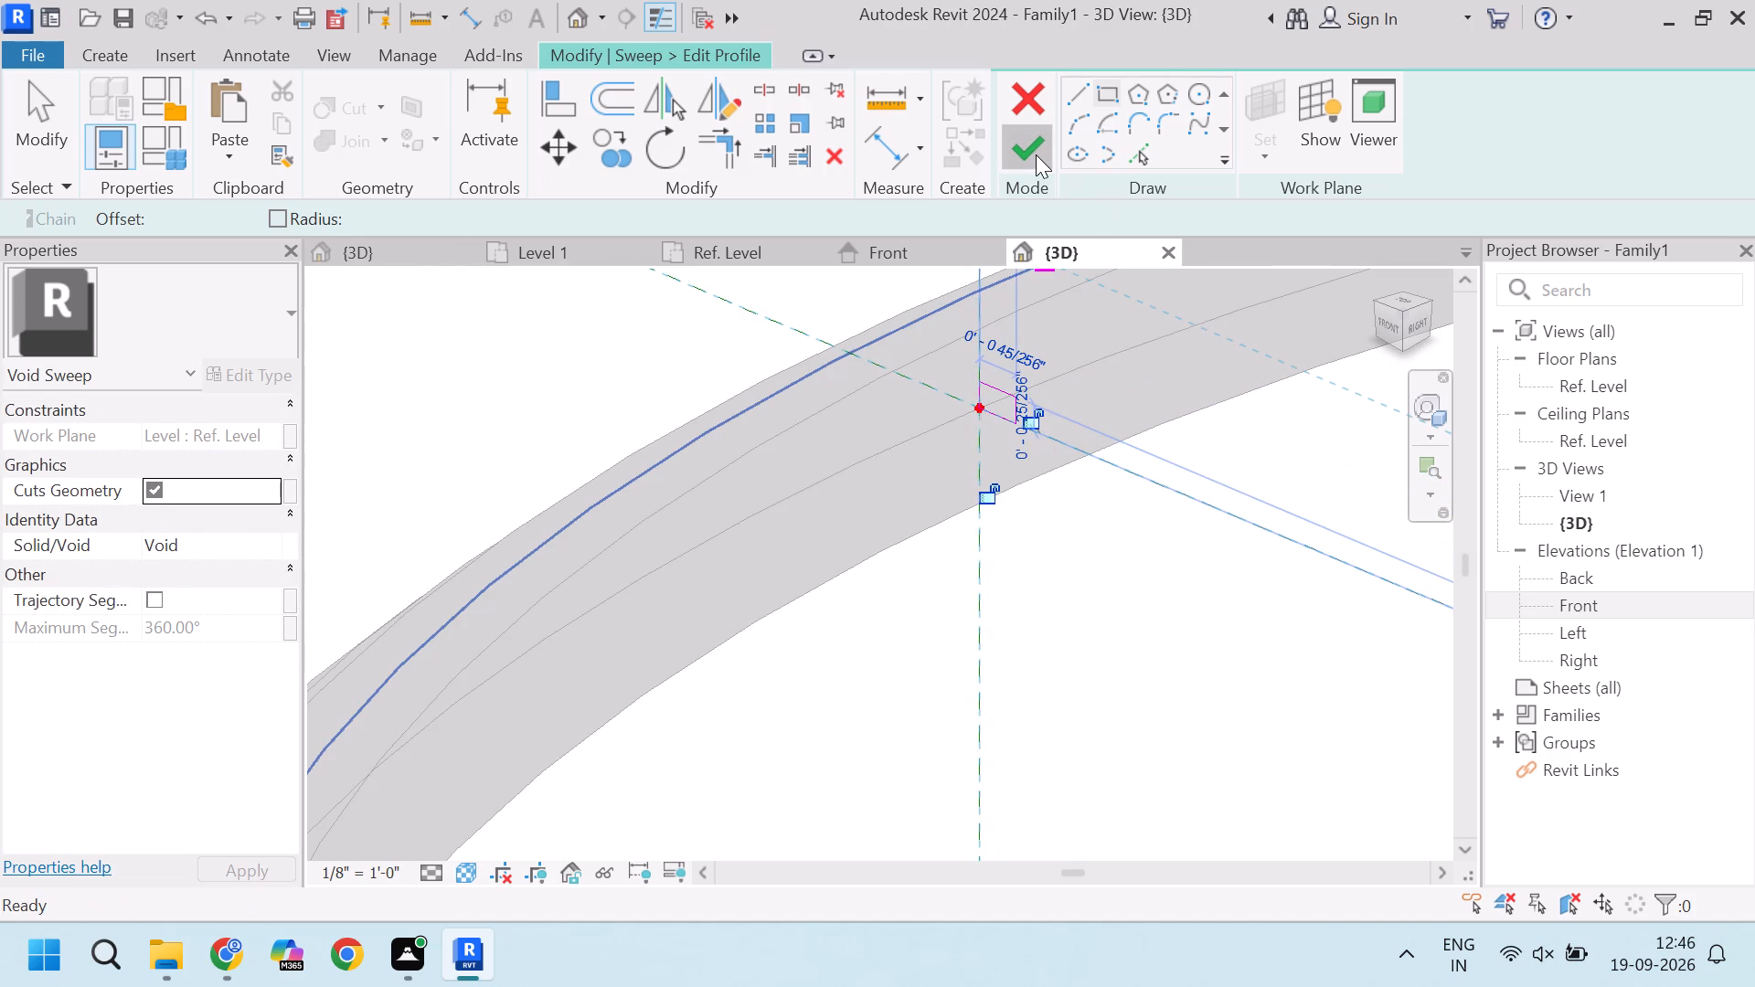
left_click(1036, 154)
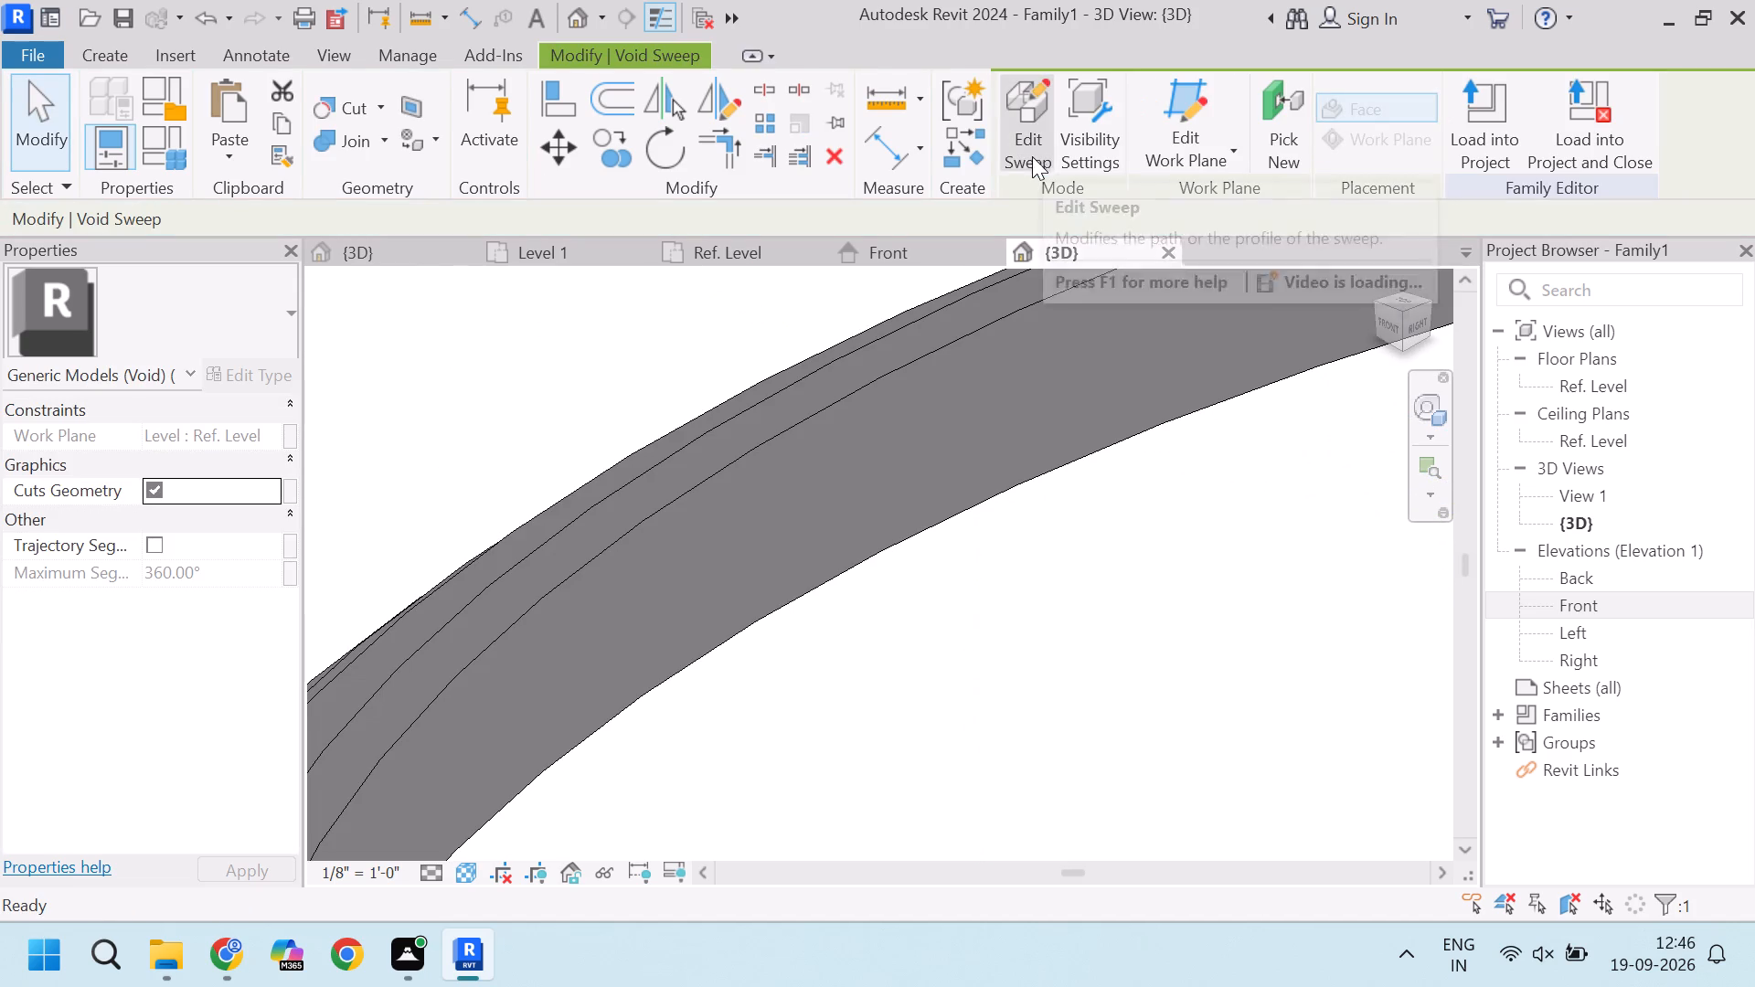
Examine the void sweep's rectangular profile at the stepped arc's end, from an angled view and from the right side.
scroll(1129, 302, "down", 9)
scroll(921, 578, "down", 6)
scroll(1019, 720, "up", 5)
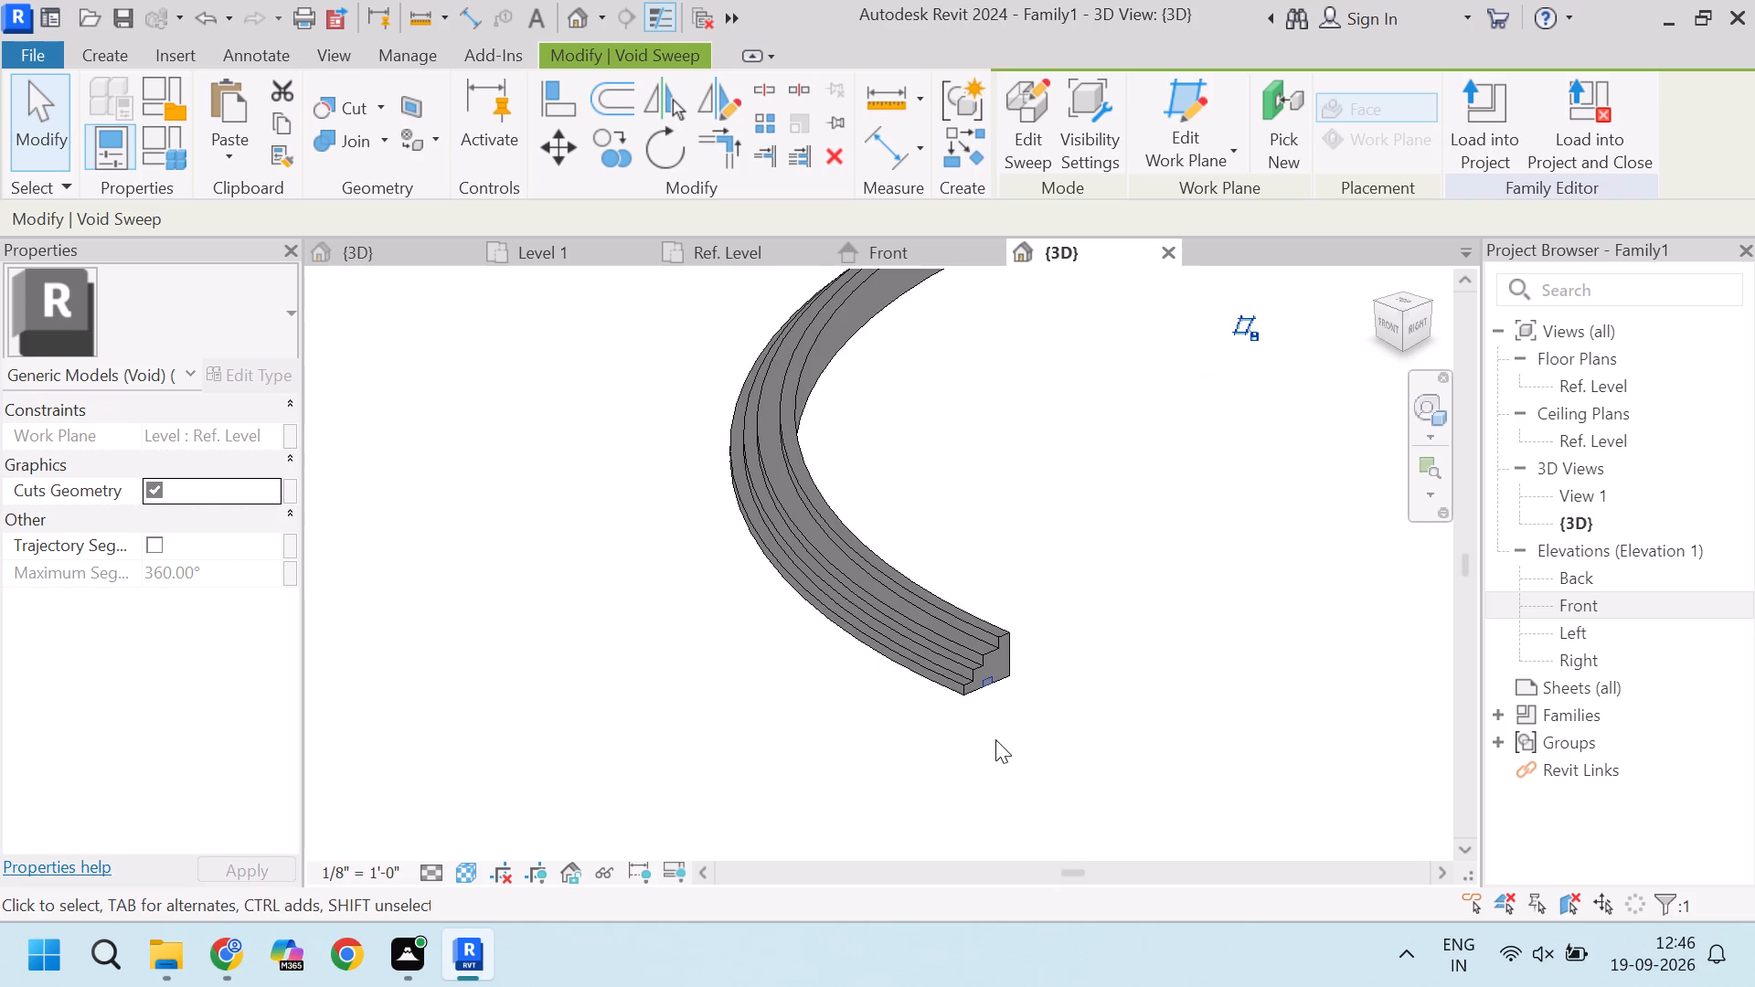
scroll(1009, 713, "up", 11)
scroll(903, 658, "down", 4)
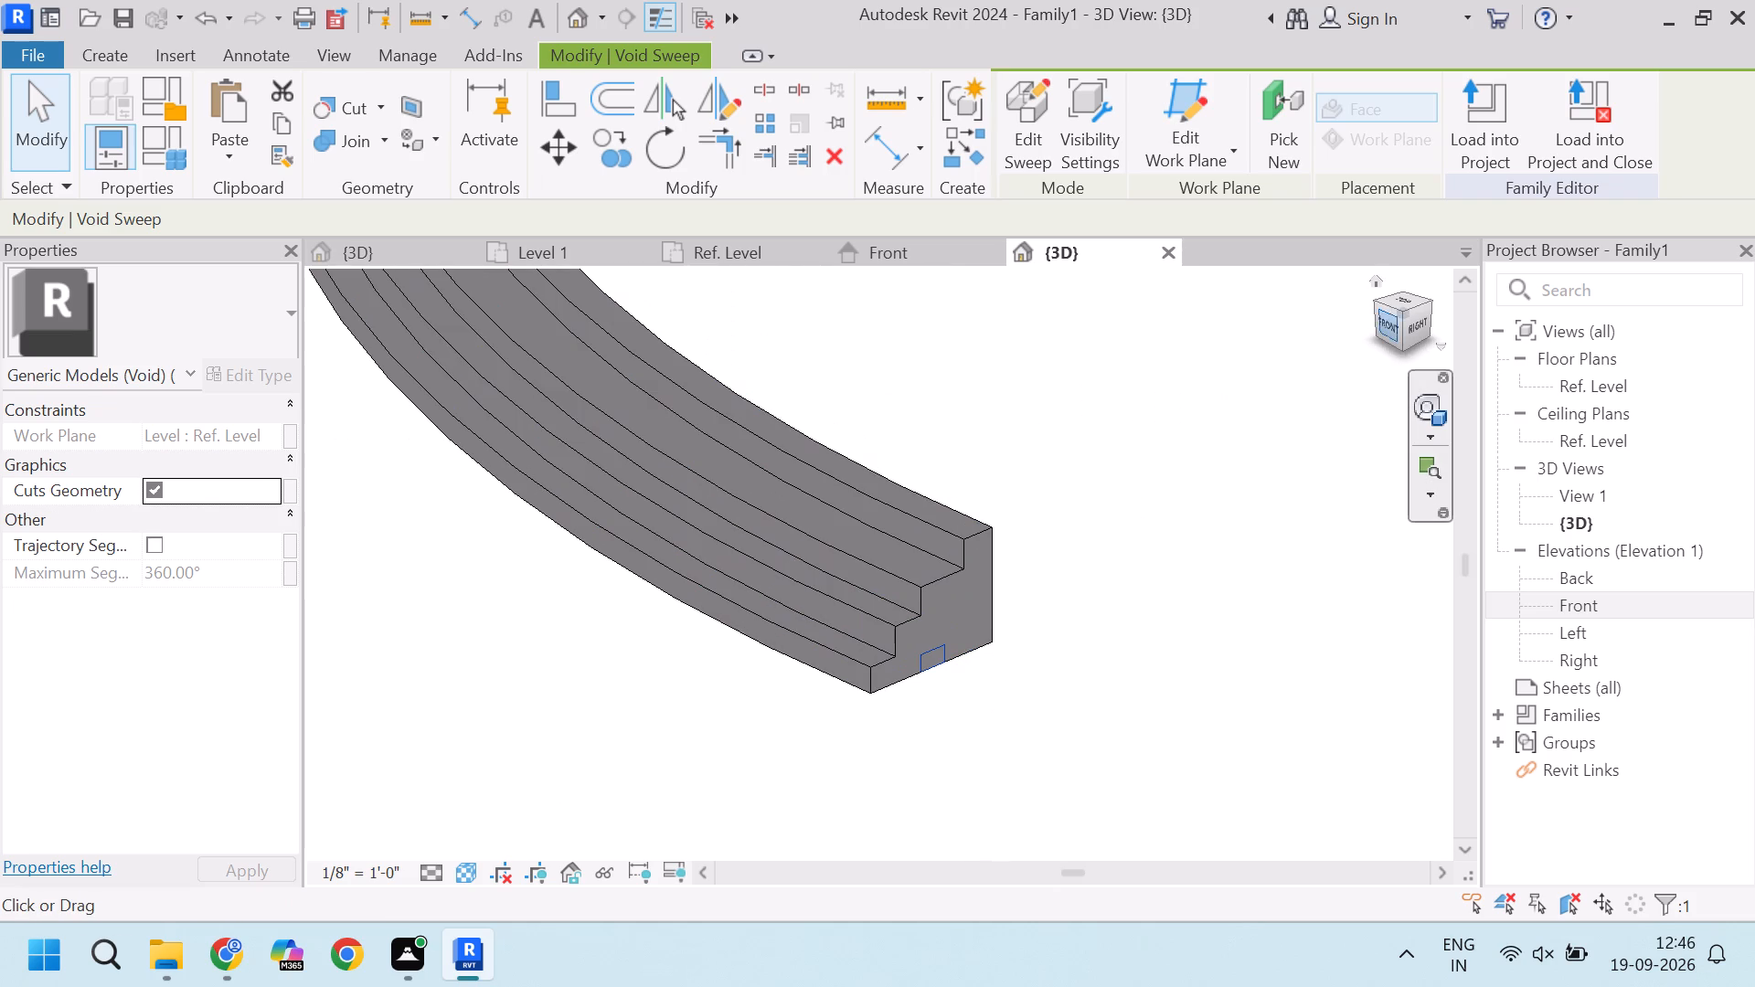
left_click(1418, 321)
scroll(837, 622, "up", 2)
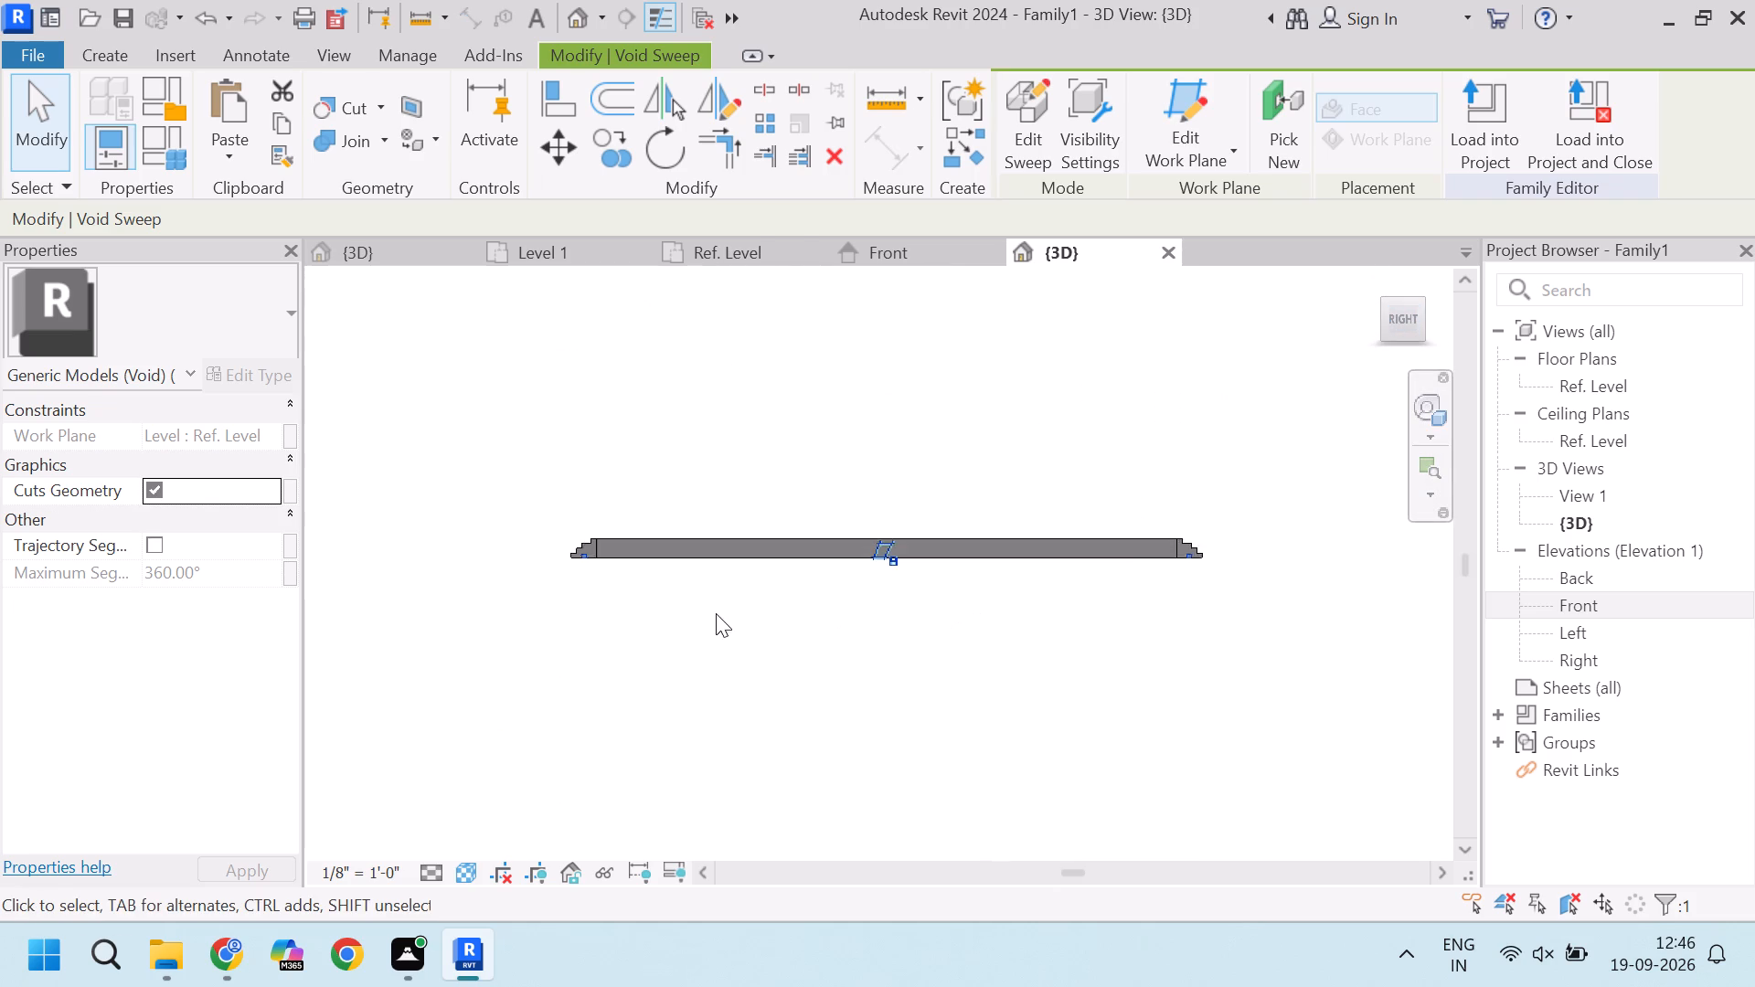
scroll(716, 613, "up", 3)
scroll(491, 490, "up", 20)
scroll(491, 490, "up", 2)
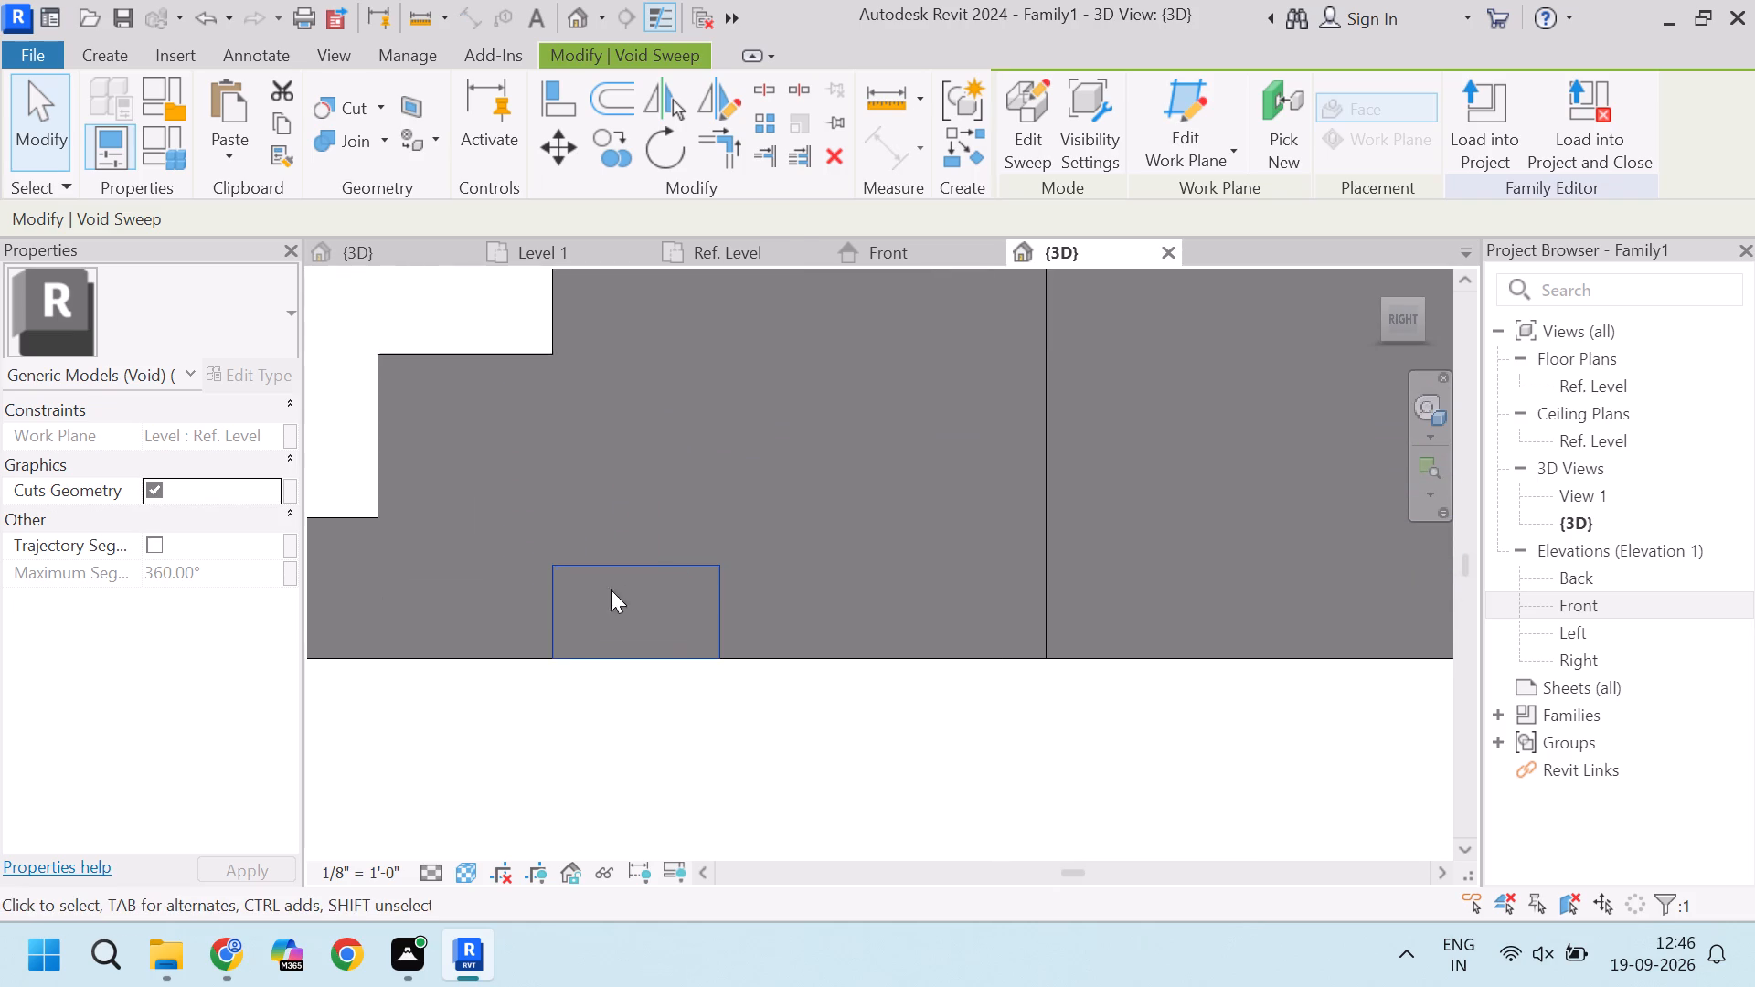
scroll(713, 571, "down", 3)
left_click(710, 684)
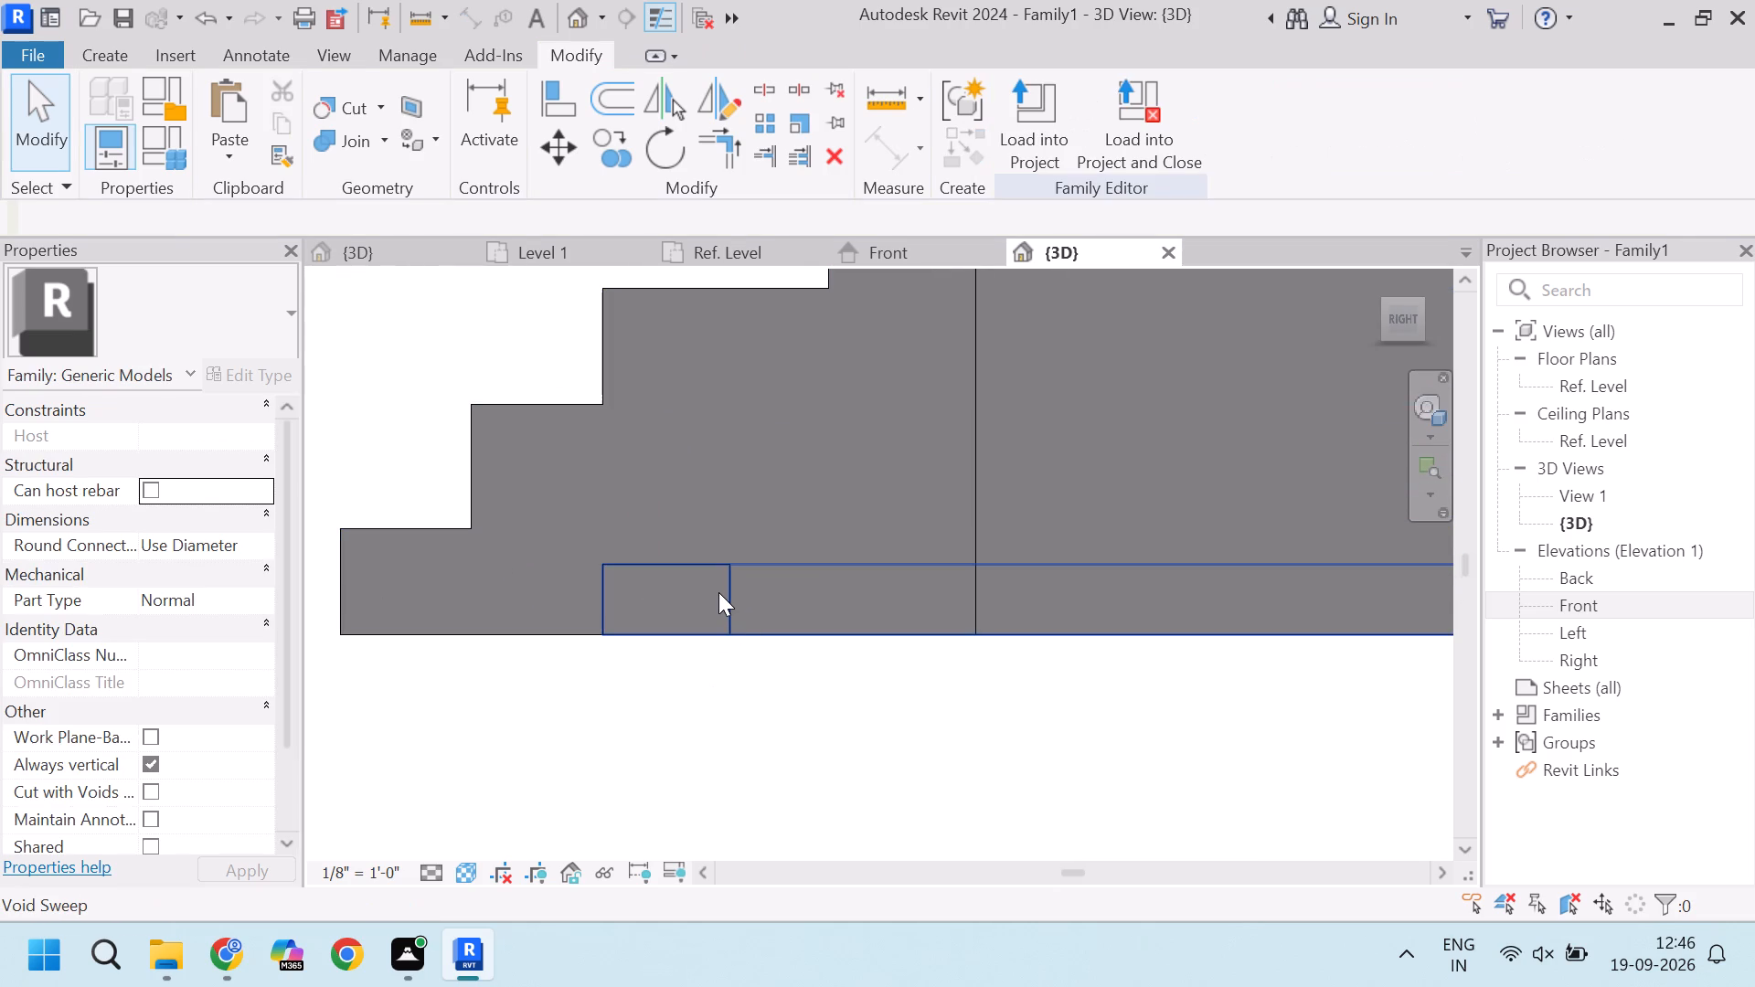
left_click(718, 592)
scroll(716, 581, "up", 4)
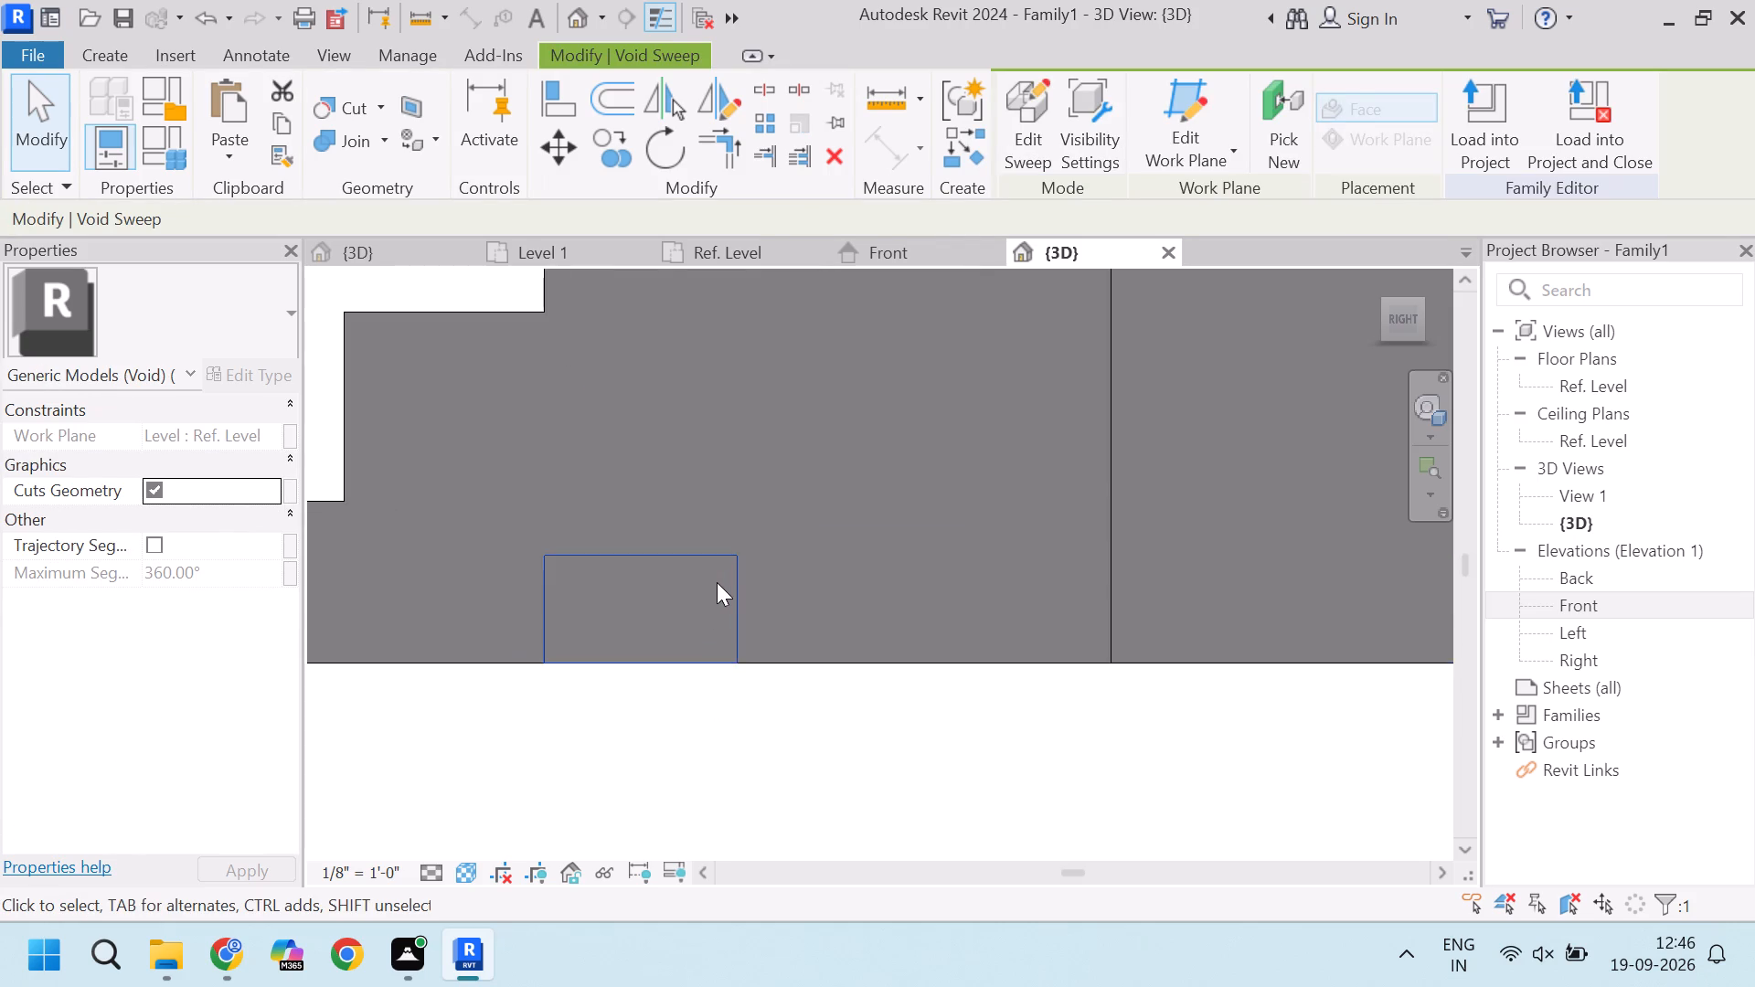
Move the void sweep vertically upward about 39/256" within the stepped arc's end profile in the 3D view.
scroll(722, 580, "down", 3)
key("m")
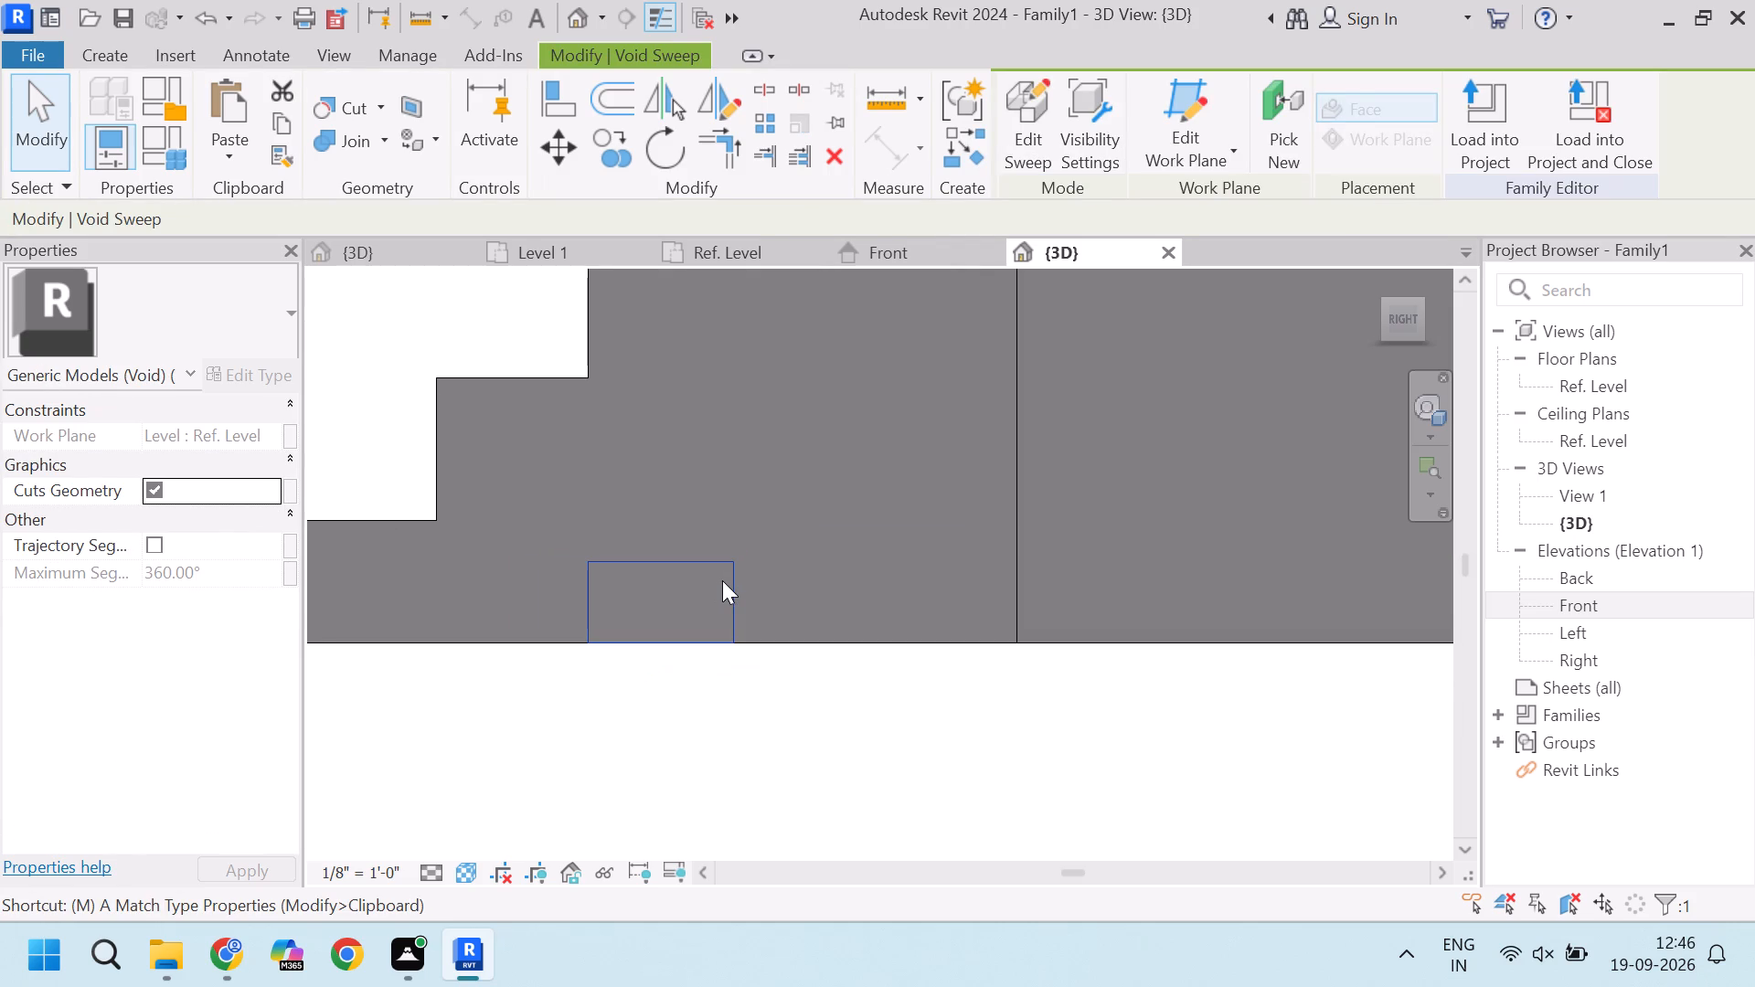
key("v")
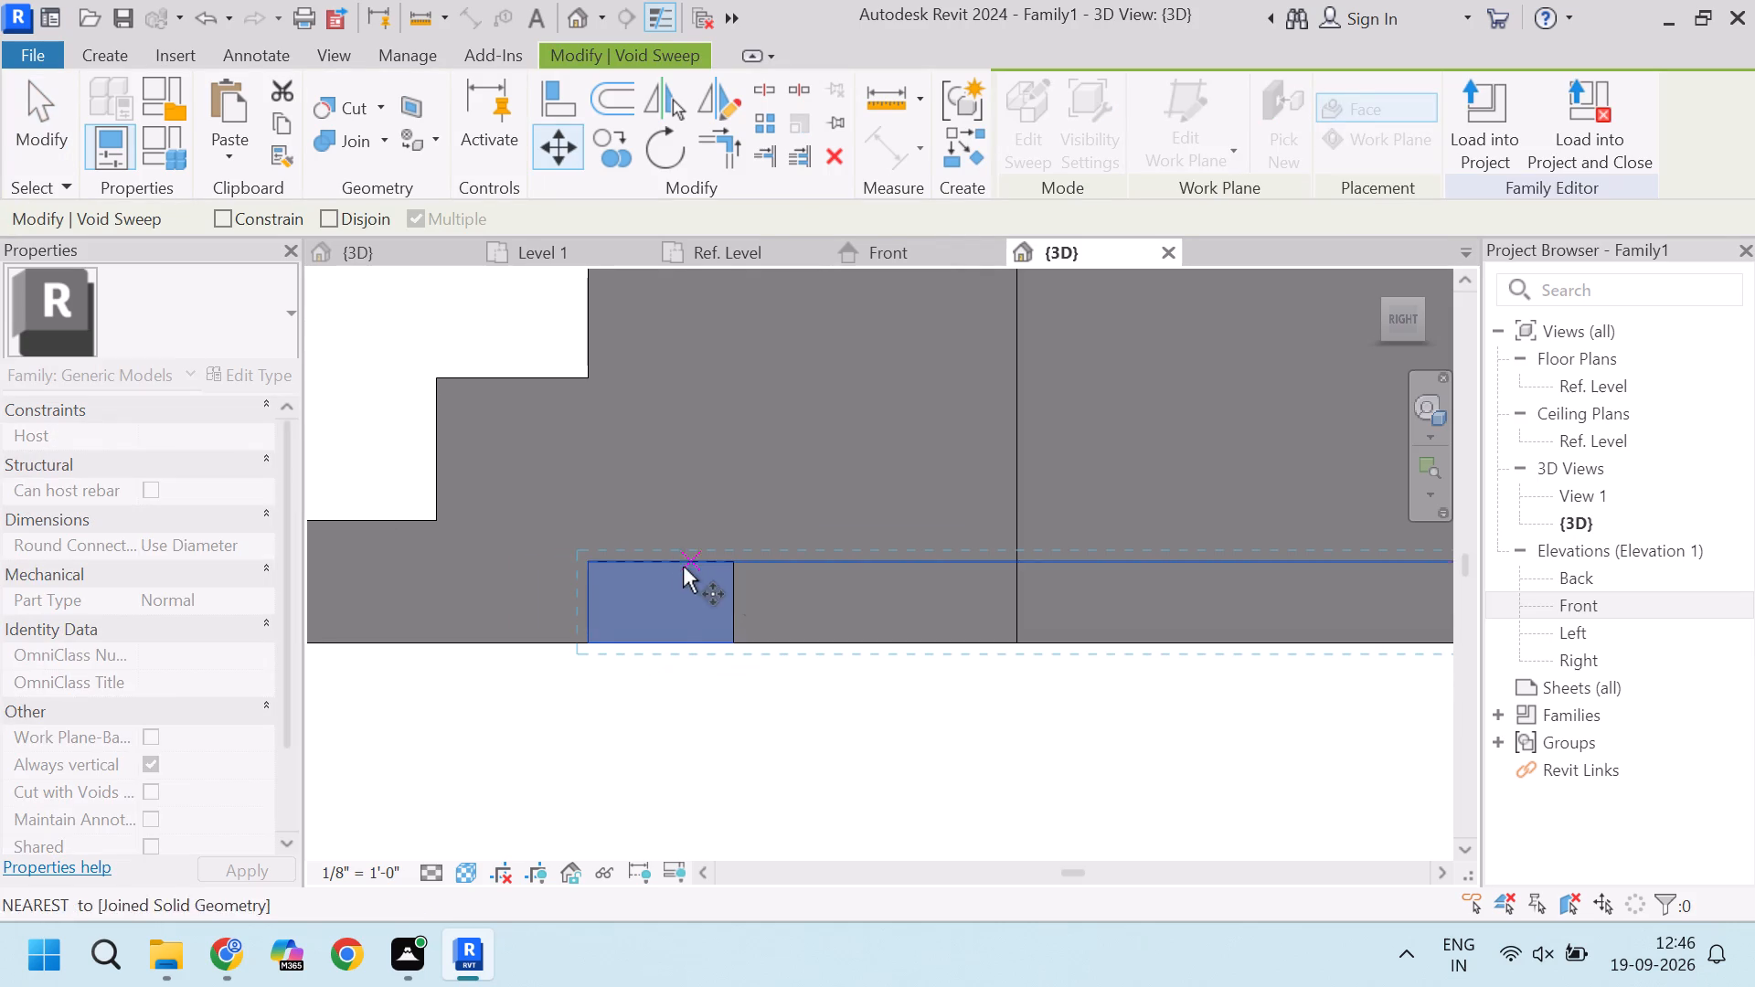
left_click(655, 557)
left_click(669, 435)
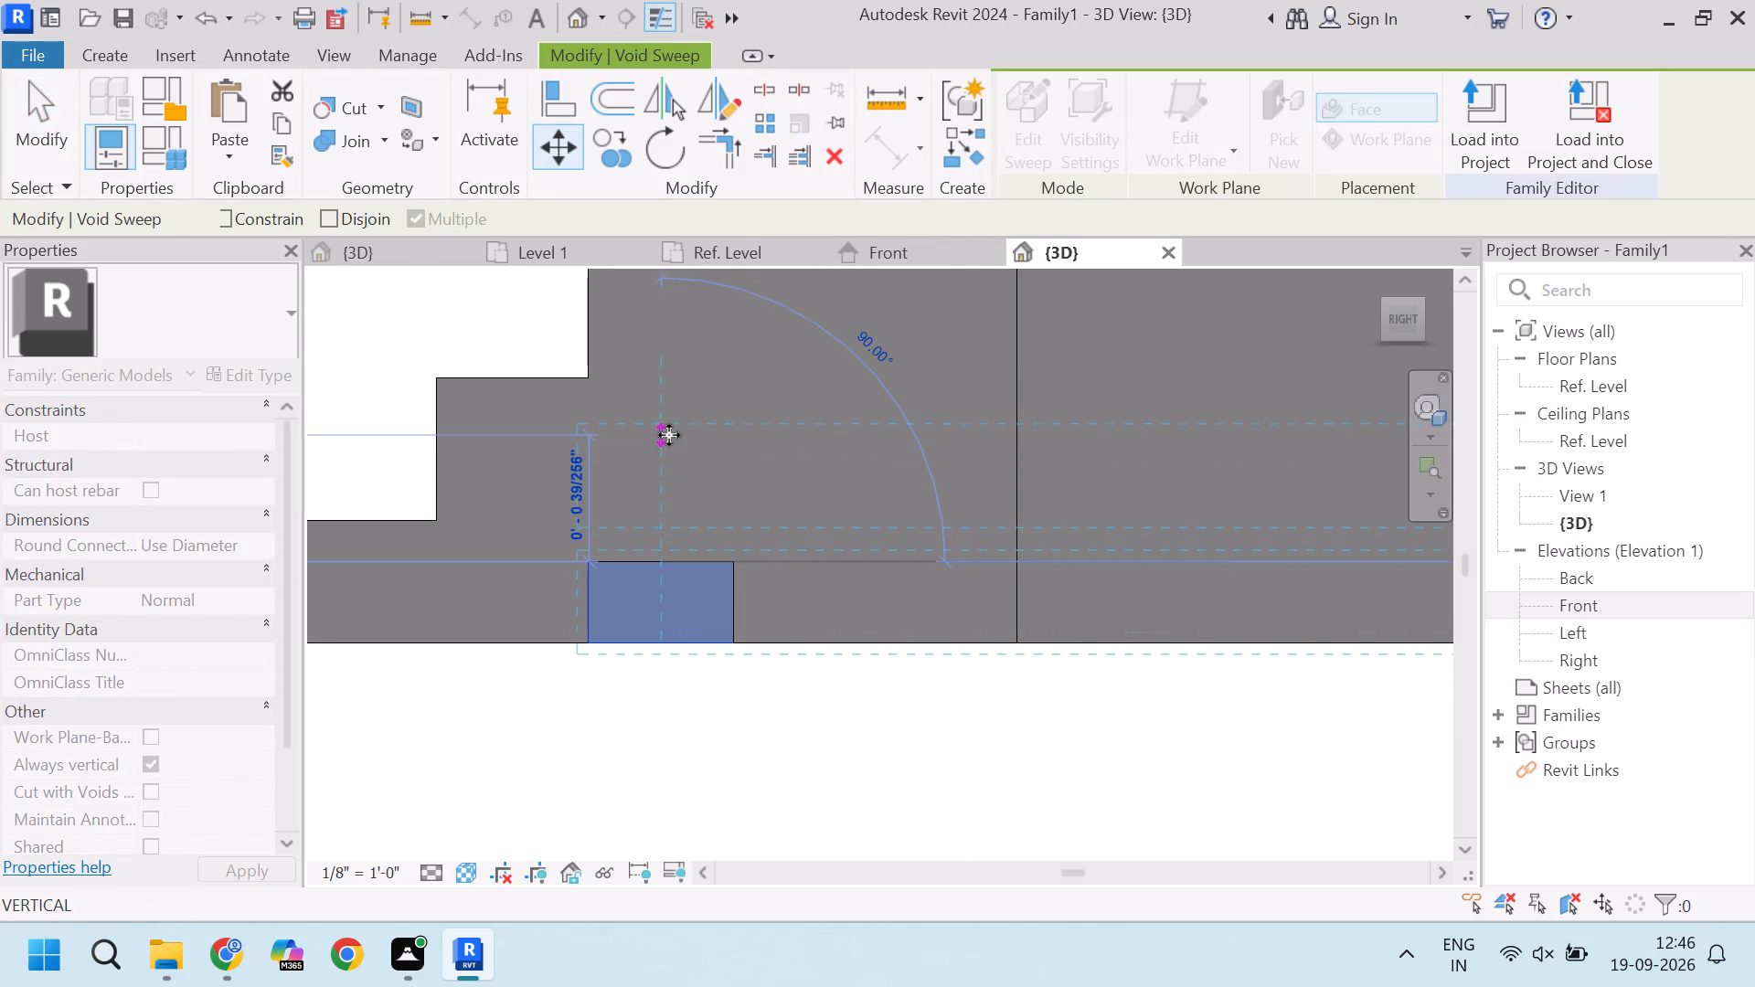
triple_click(741, 693)
Examine the raised rectangular void in the stepped arc's end face from an angled 3D view.
scroll(725, 544, "down", 6)
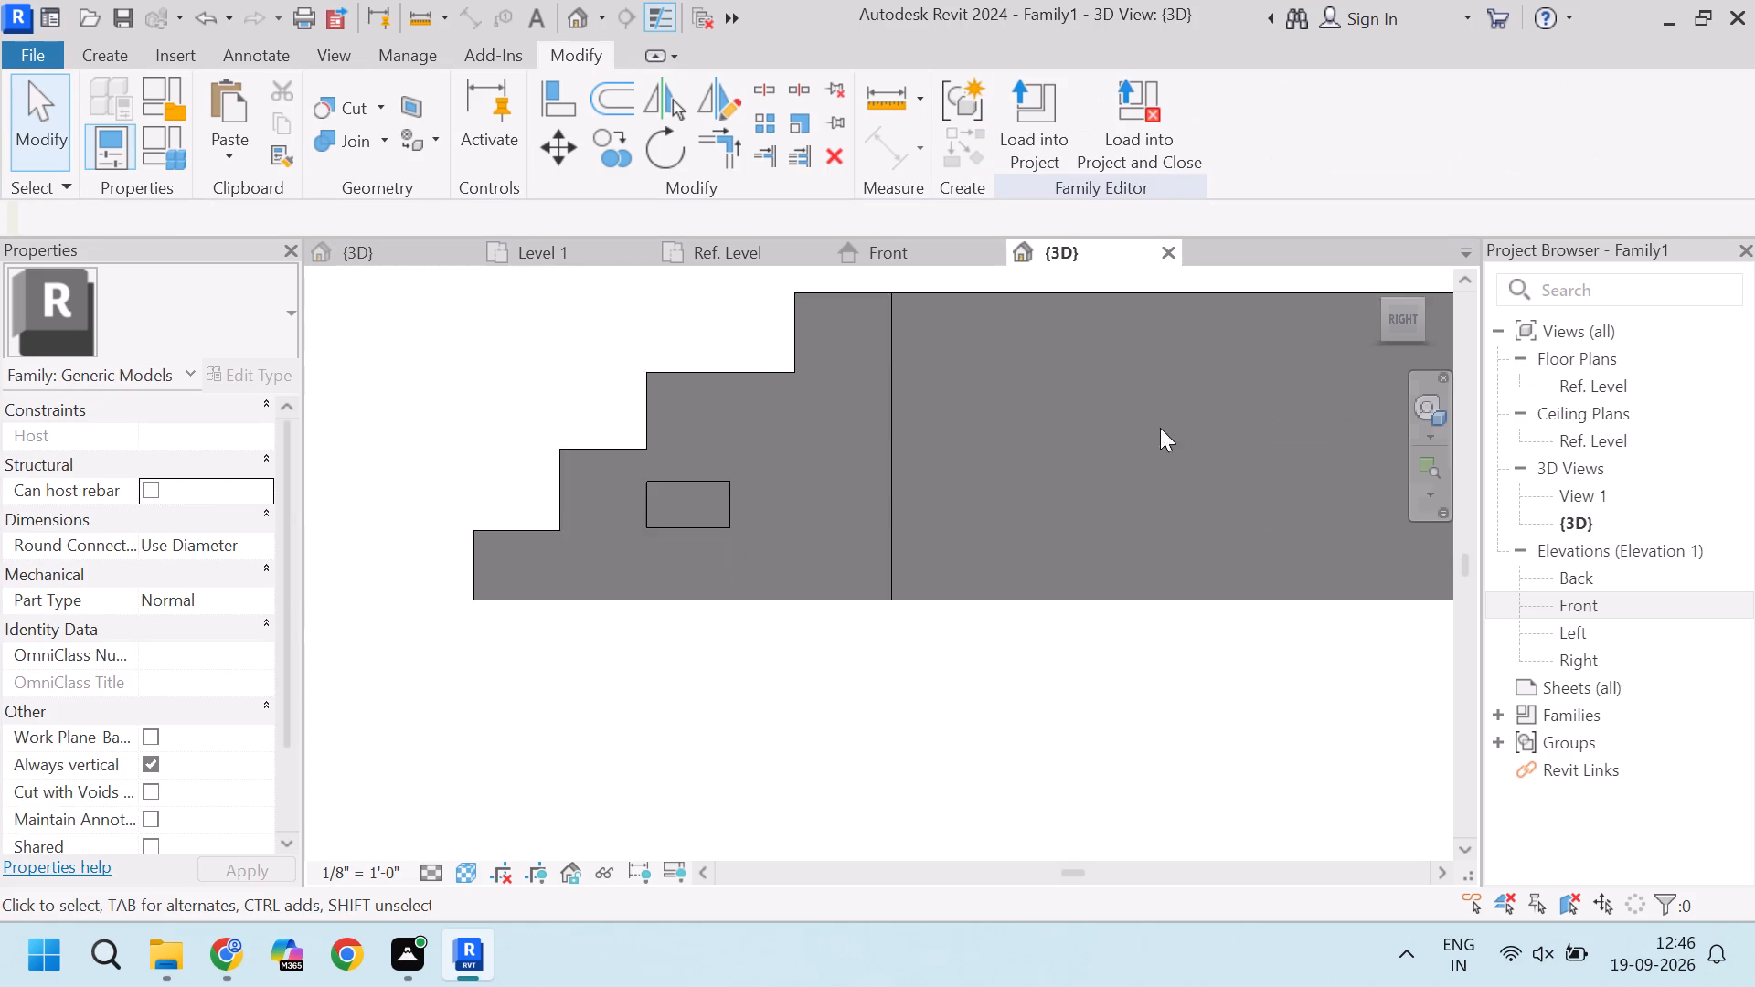
left_click_drag(1395, 318, 1419, 334)
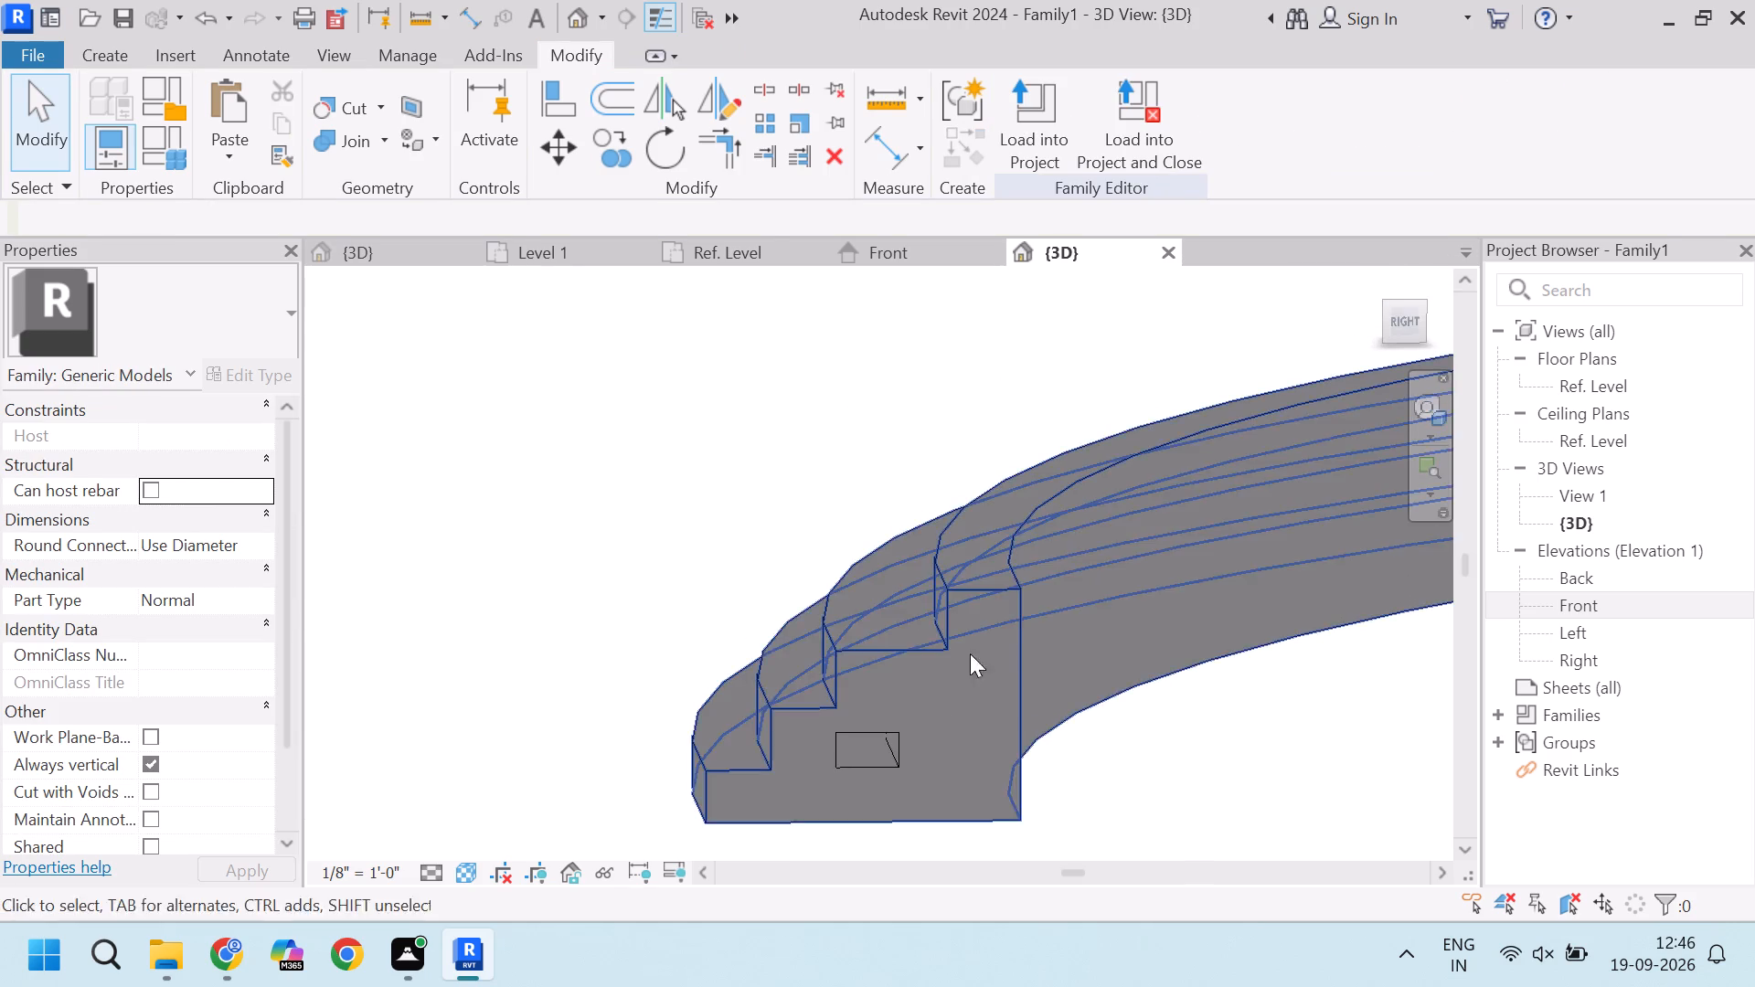
scroll(851, 776, "up", 4)
scroll(875, 541, "down", 7)
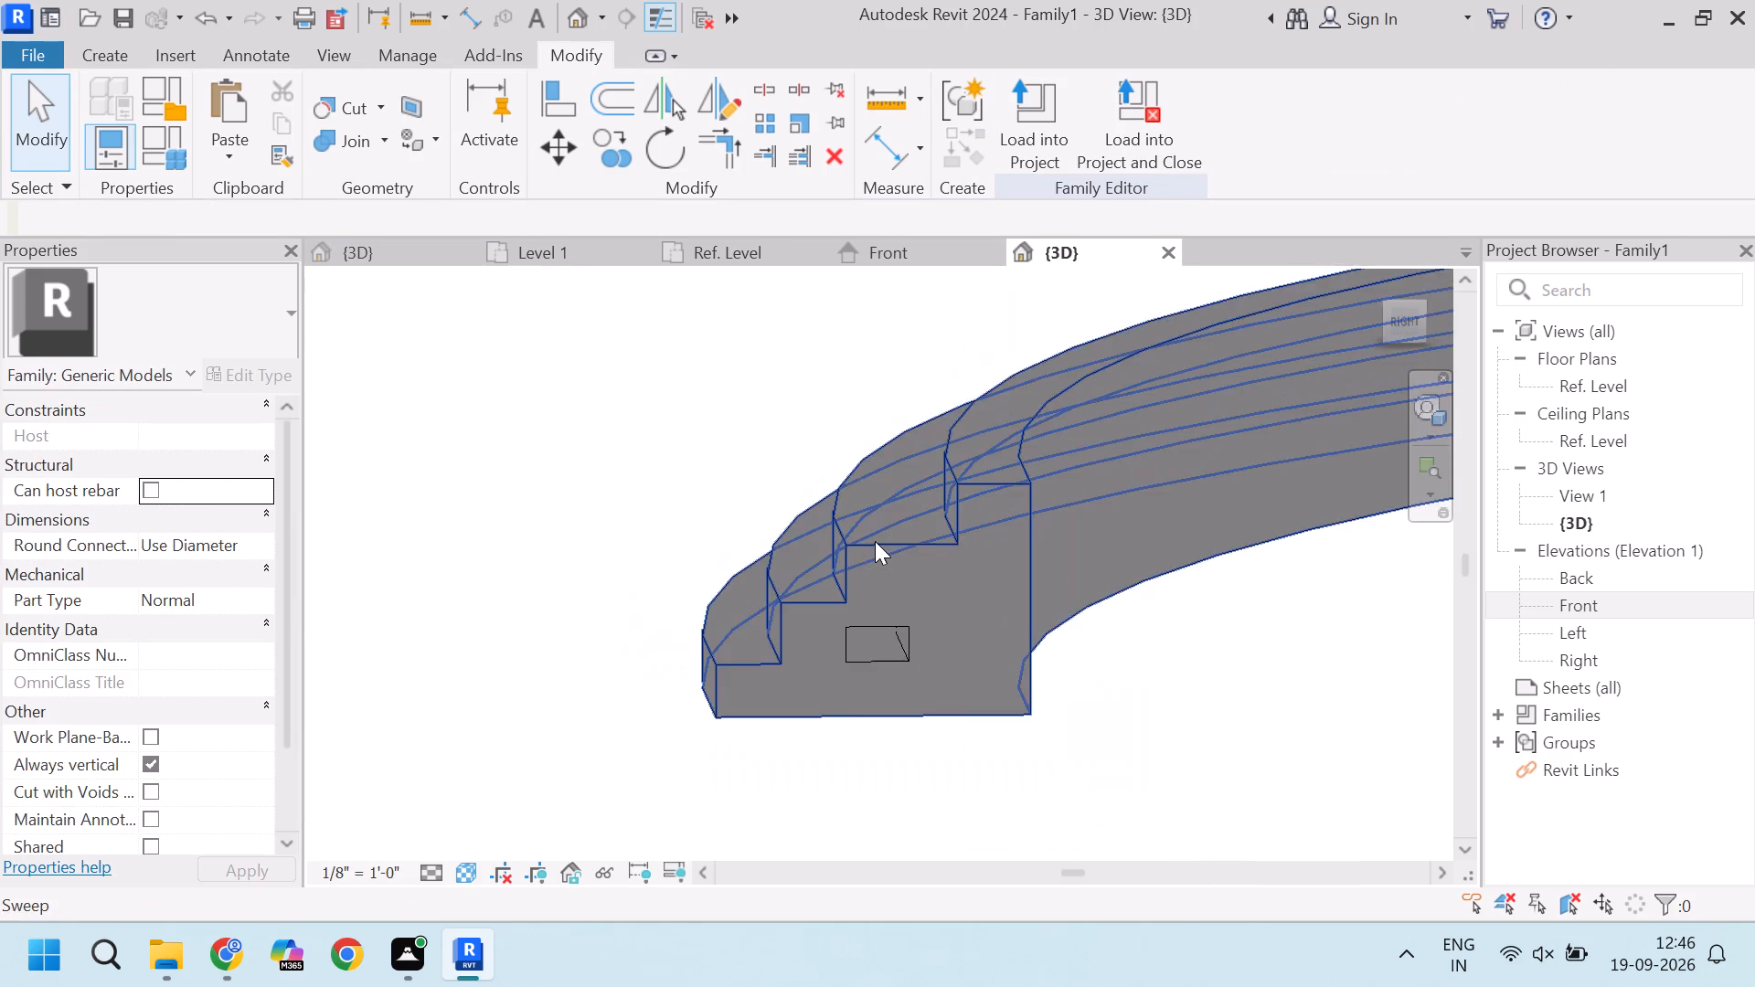
scroll(875, 541, "down", 2)
scroll(881, 598, "up", 6)
scroll(885, 580, "down", 3)
scroll(820, 419, "down", 7)
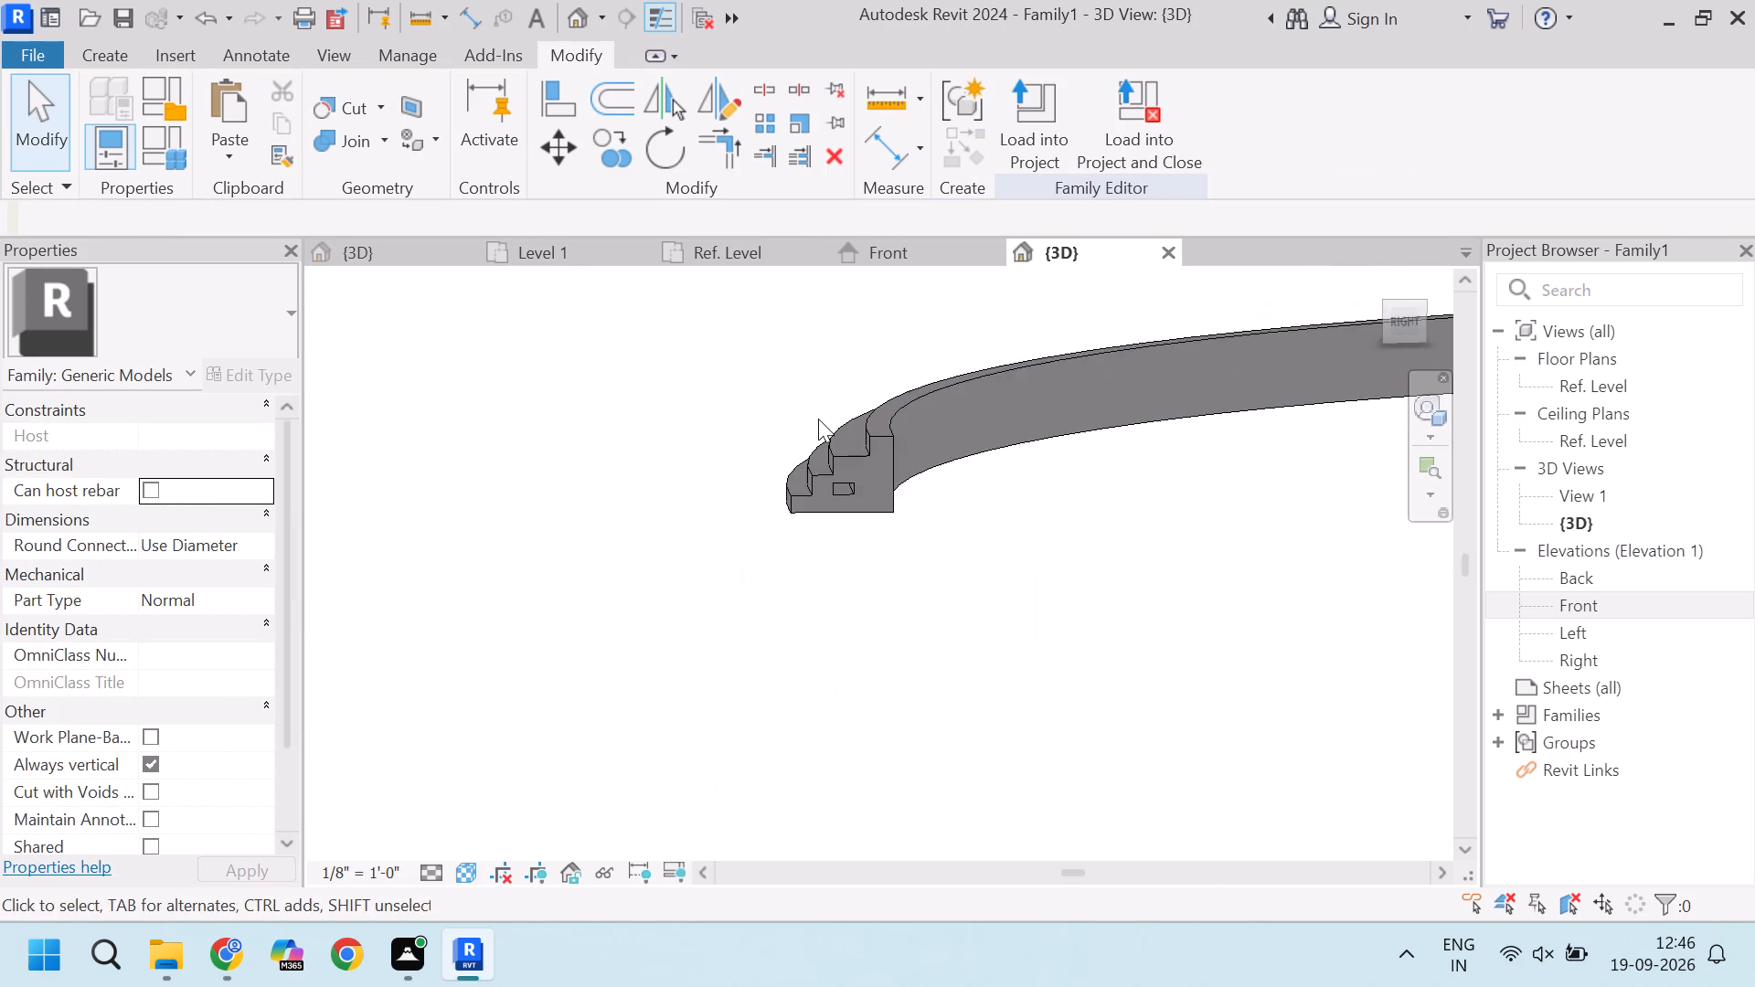
scroll(818, 419, "down", 4)
left_click(987, 522)
key("Escape")
key("Escape")
Inspect the whole stepped arc alongside the revolve, and check the void sweep's opening at the arc's end up close.
scroll(893, 434, "down", 12)
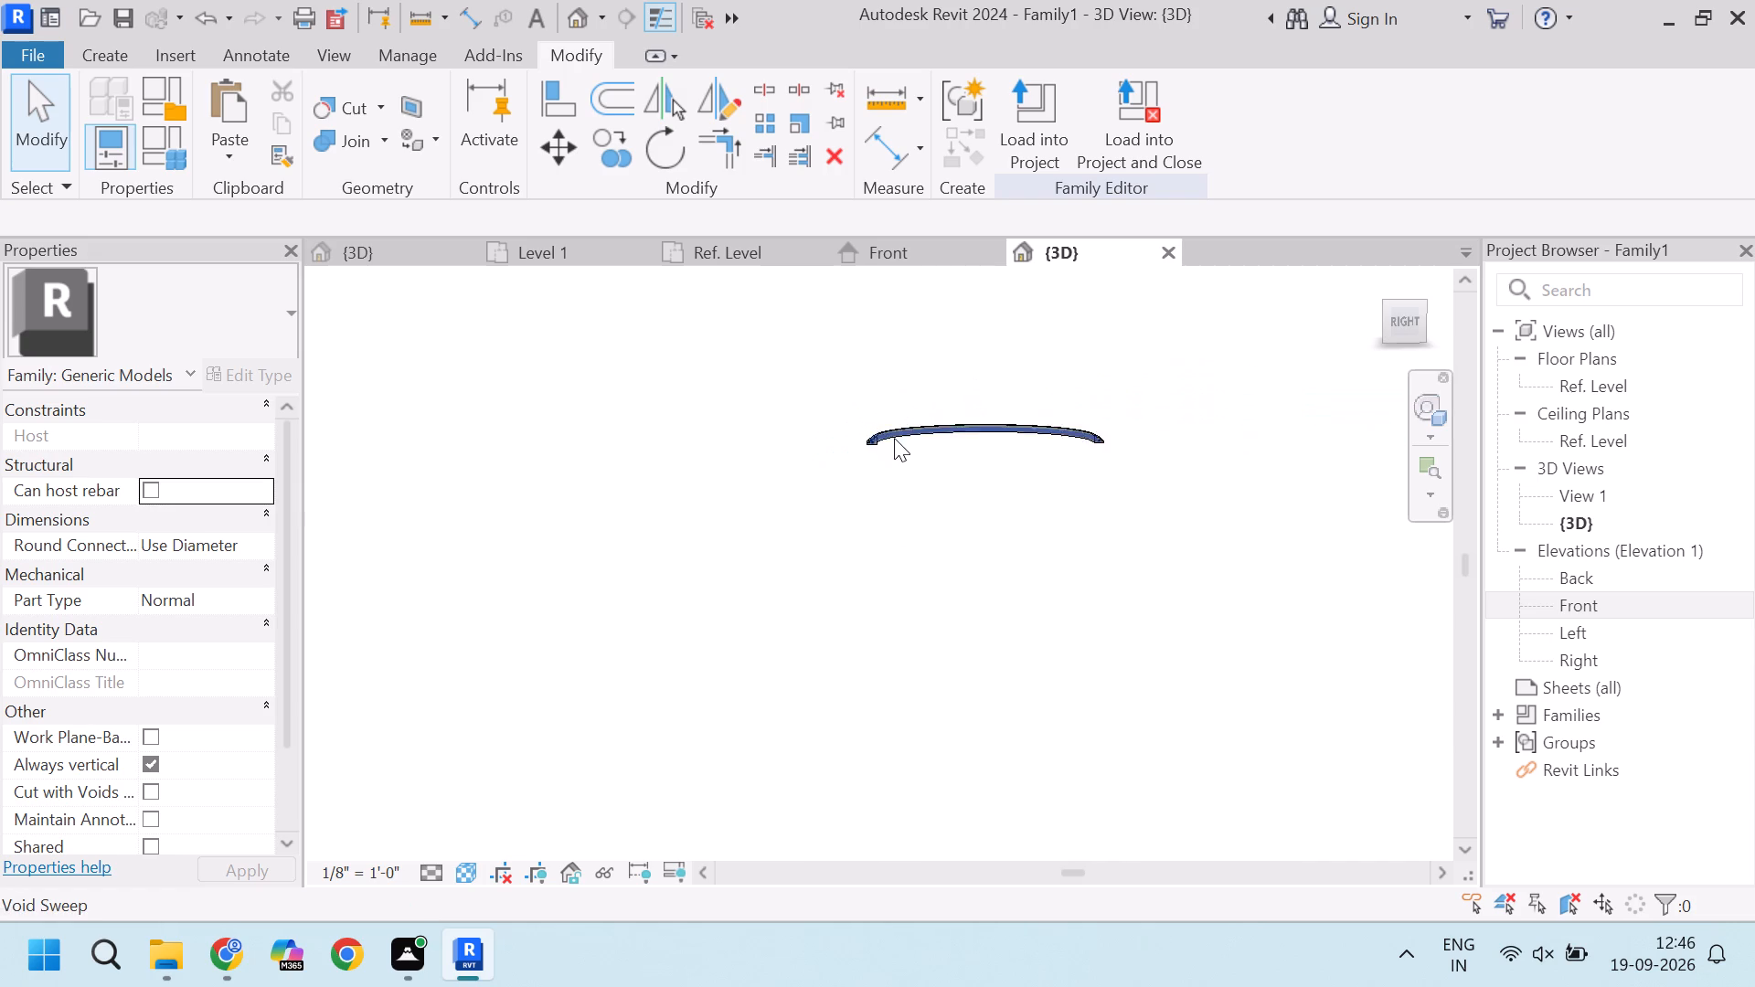
scroll(894, 438, "up", 3)
scroll(904, 436, "down", 6)
scroll(739, 381, "down", 8)
scroll(882, 447, "up", 3)
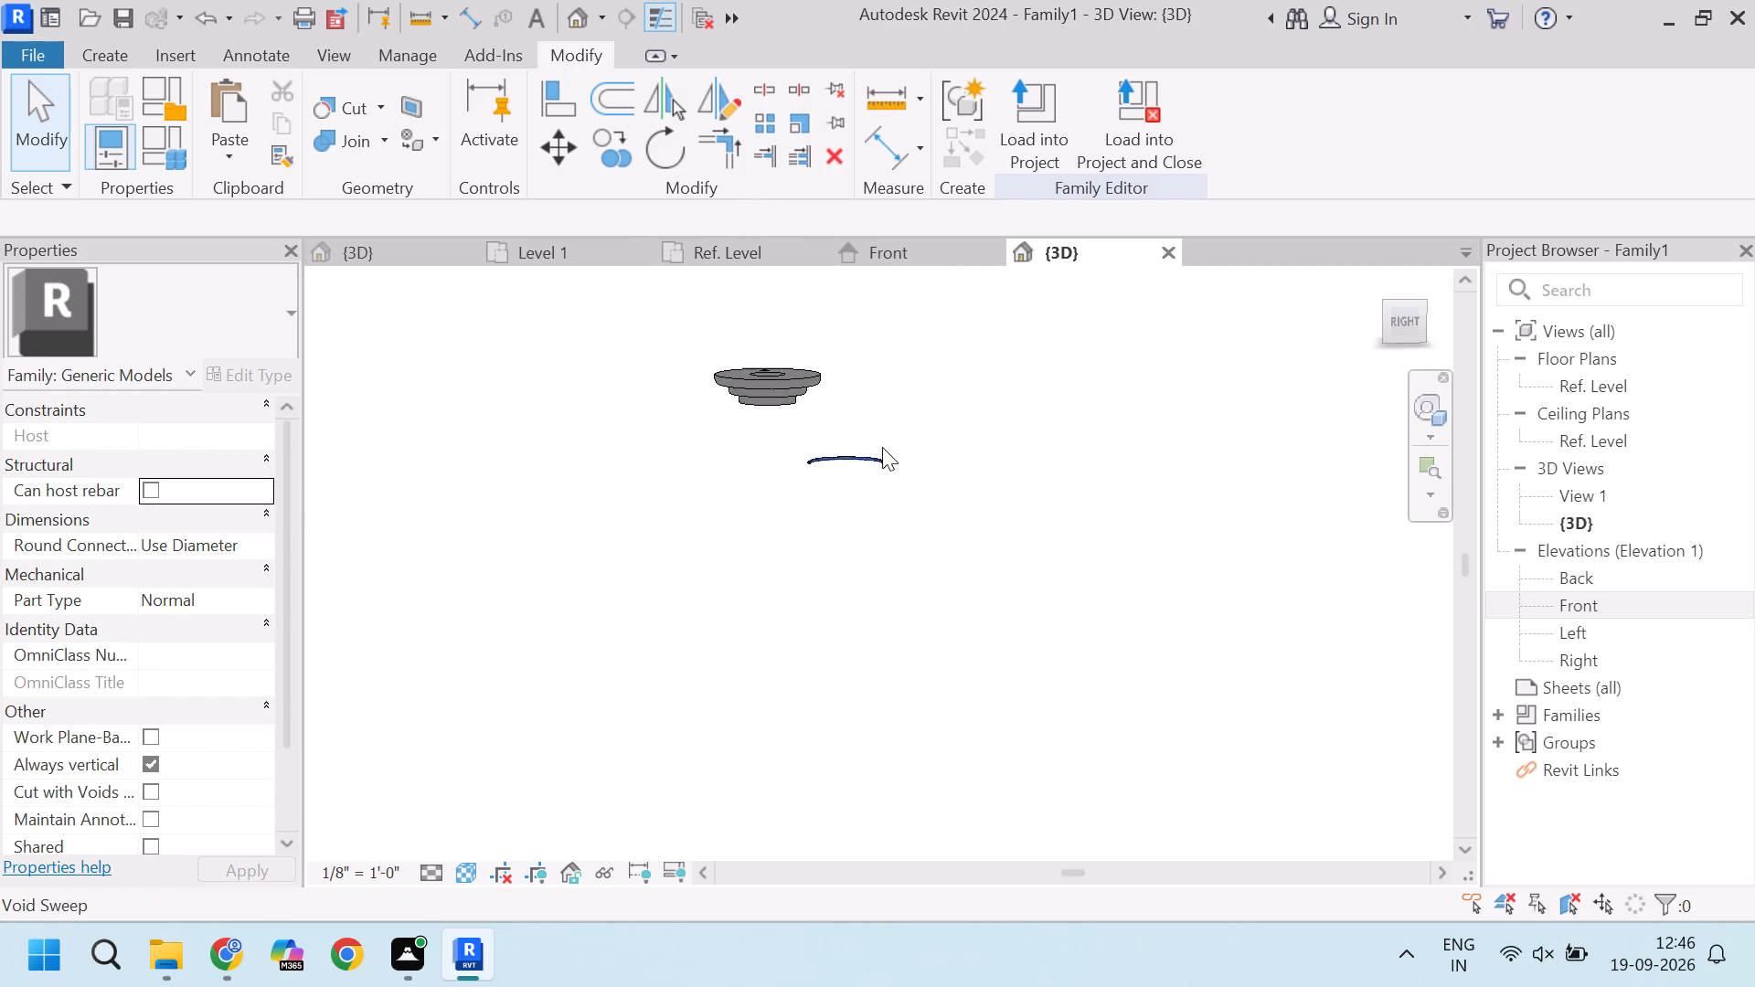
scroll(882, 447, "up", 9)
scroll(882, 447, "down", 6)
scroll(882, 447, "up", 4)
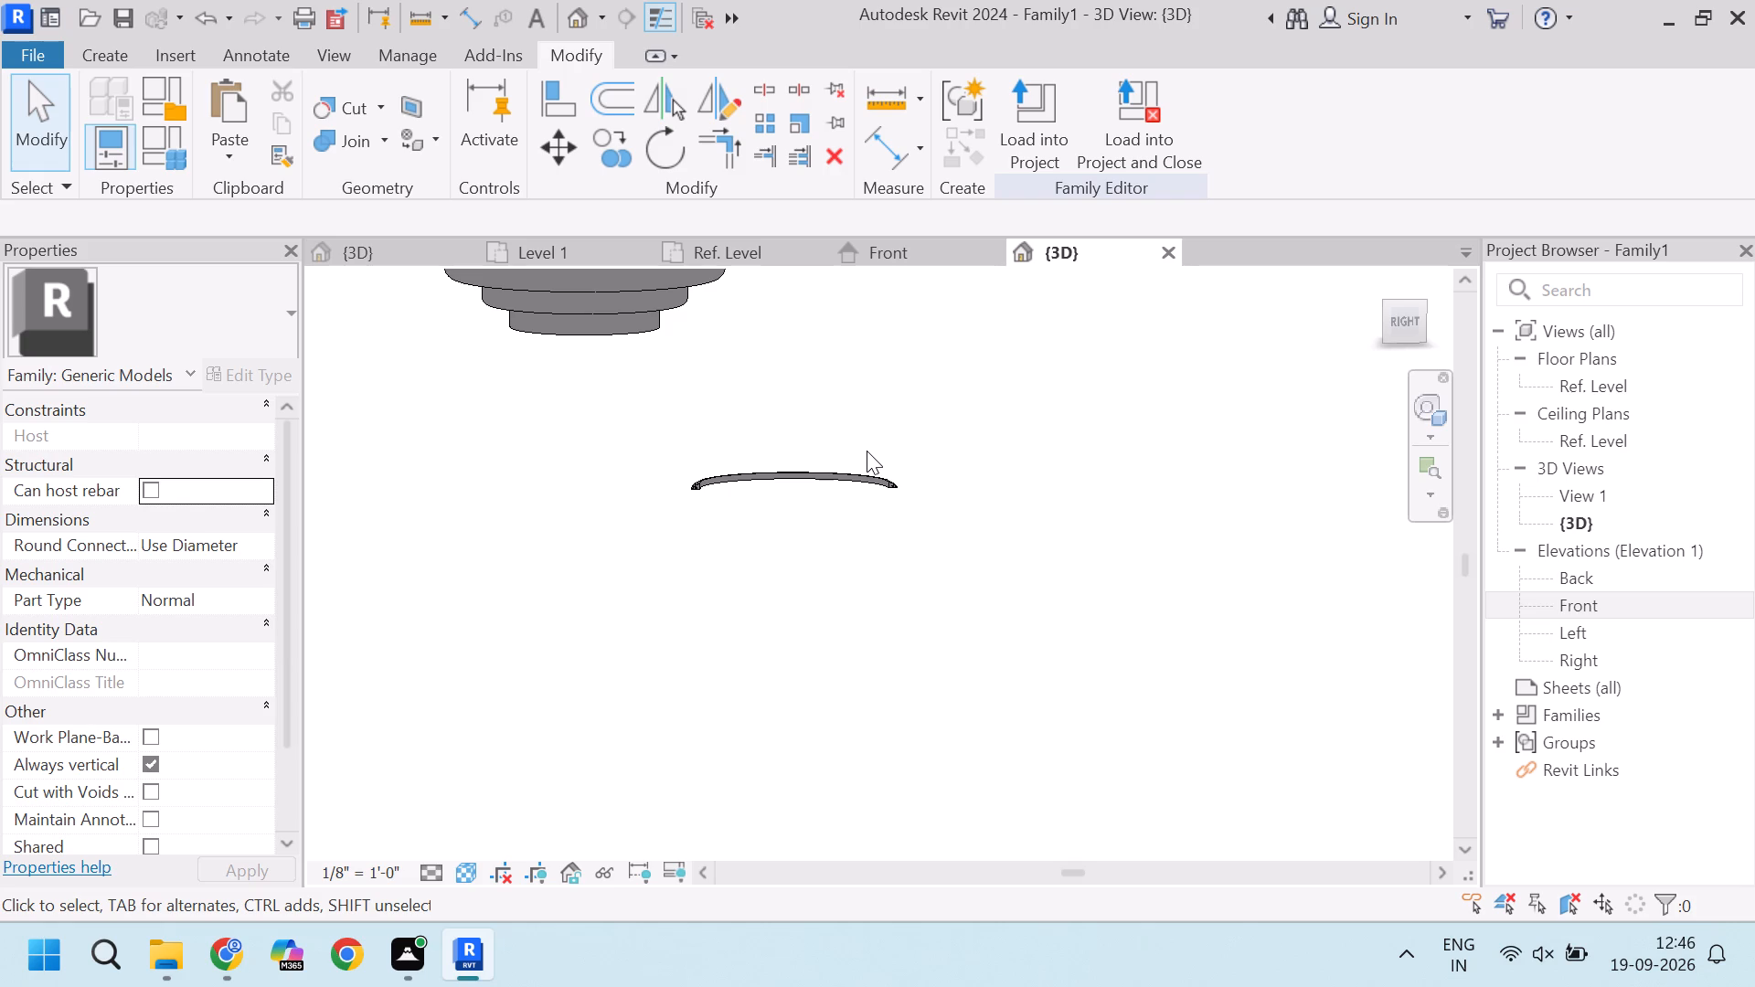
scroll(675, 413, "up", 4)
scroll(819, 519, "up", 2)
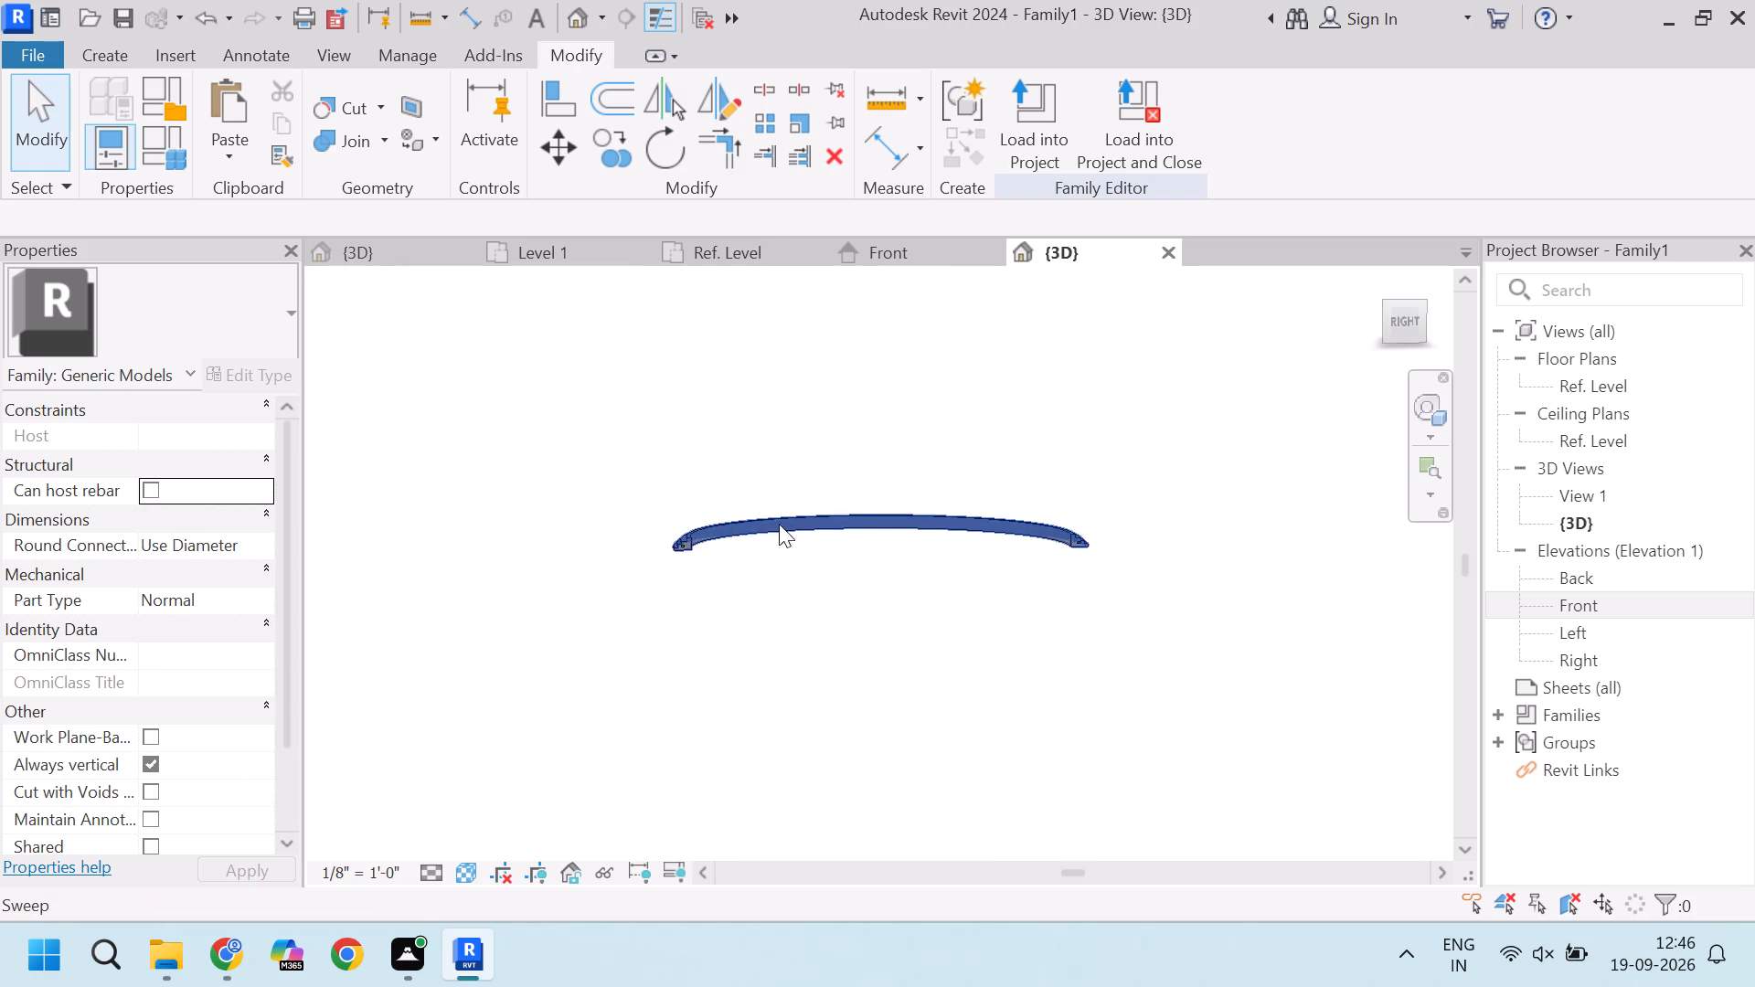
scroll(779, 524, "up", 2)
scroll(662, 575, "up", 19)
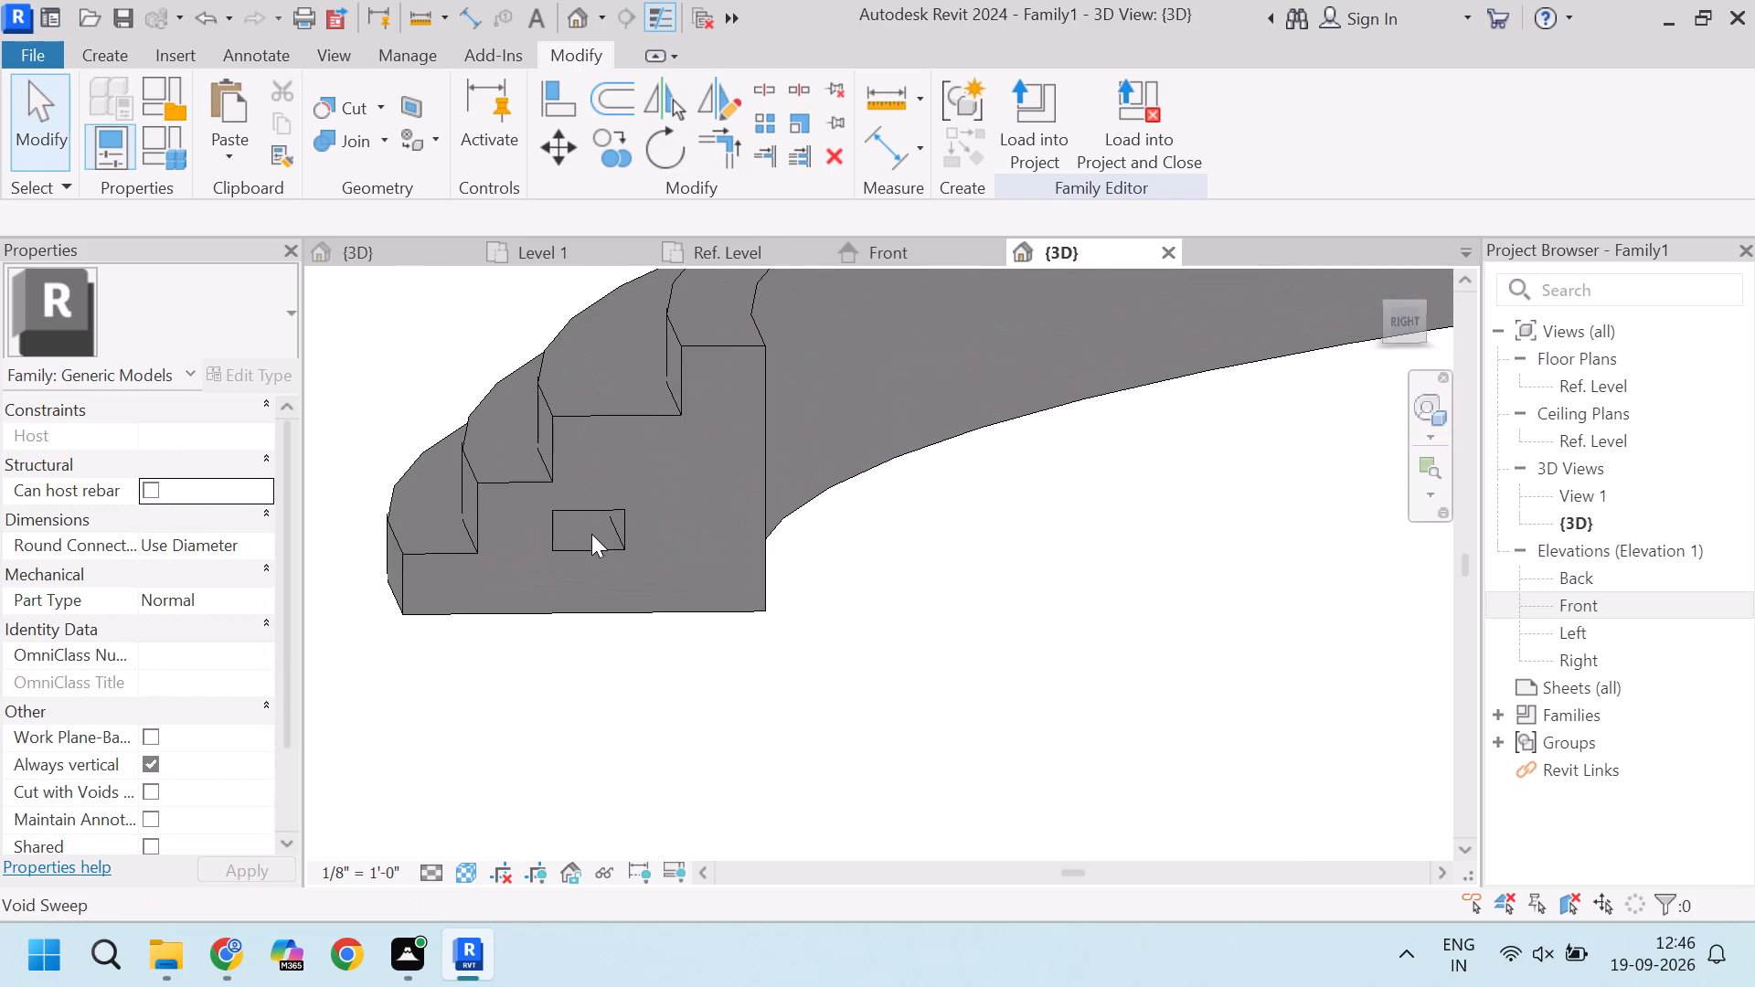
left_click(606, 536)
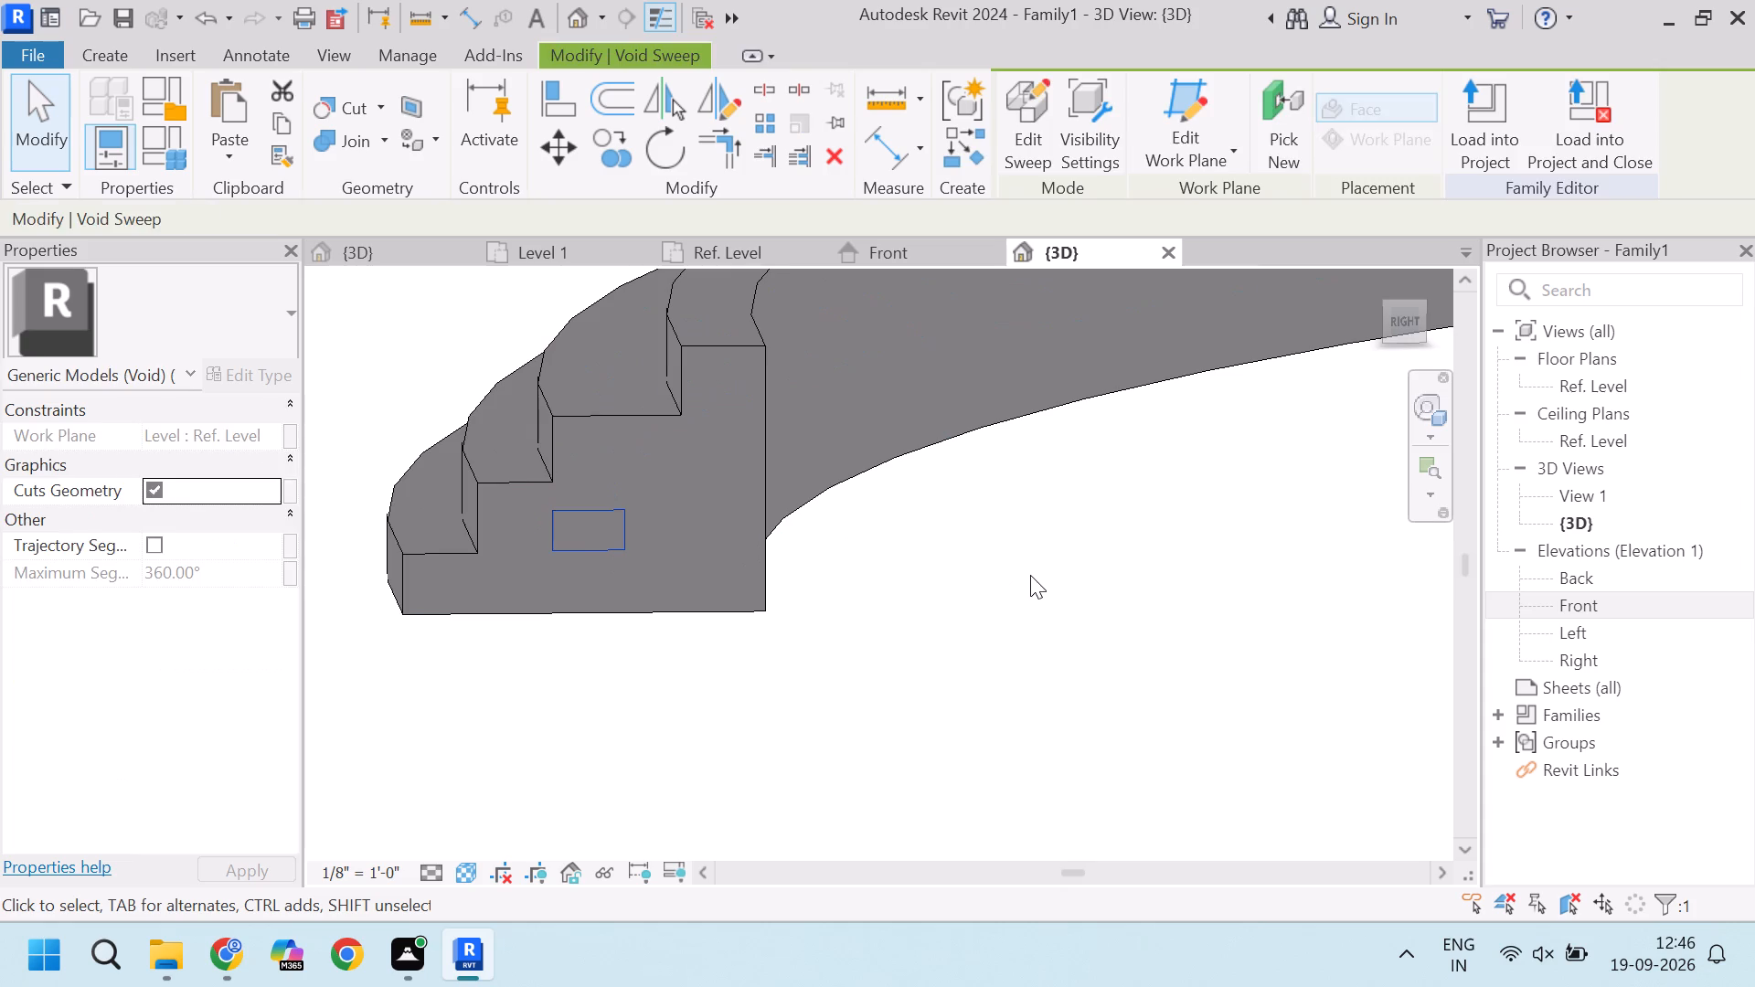
left_click(1030, 575)
scroll(1030, 575, "down", 9)
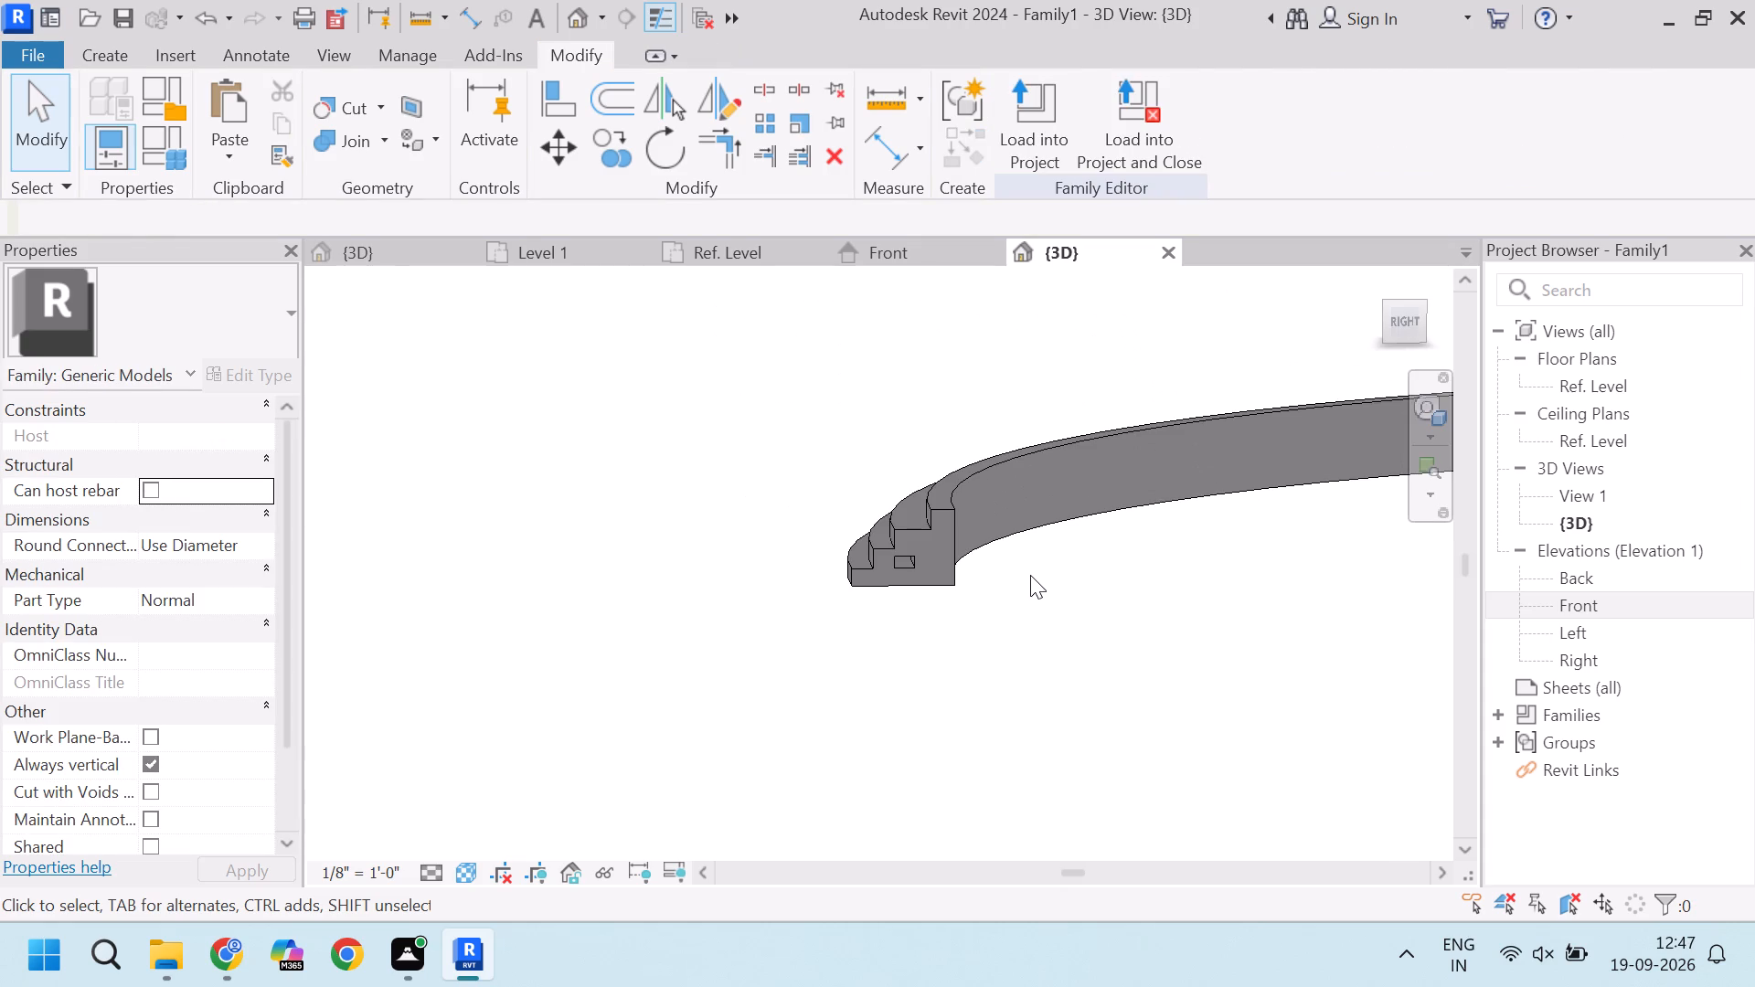
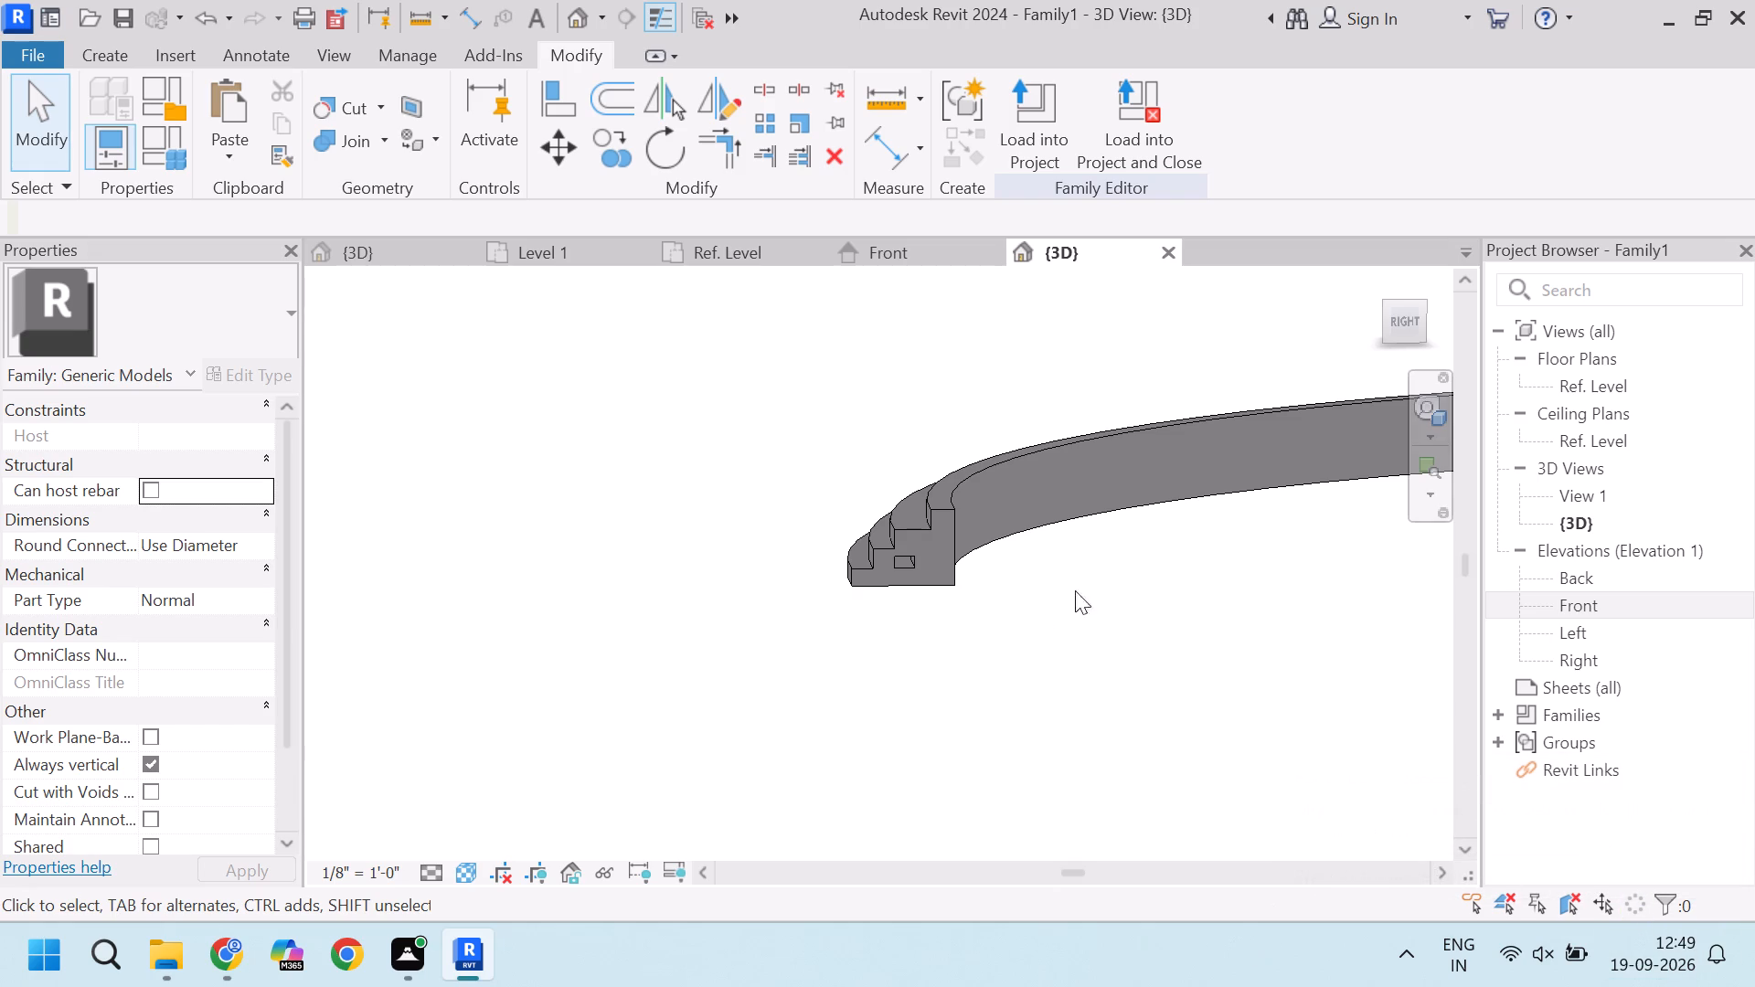
Open the material assignment for the solid stepped arc sweep and create a new material.
scroll(1117, 503, "up", 3)
scroll(810, 573, "up", 9)
scroll(817, 592, "down", 2)
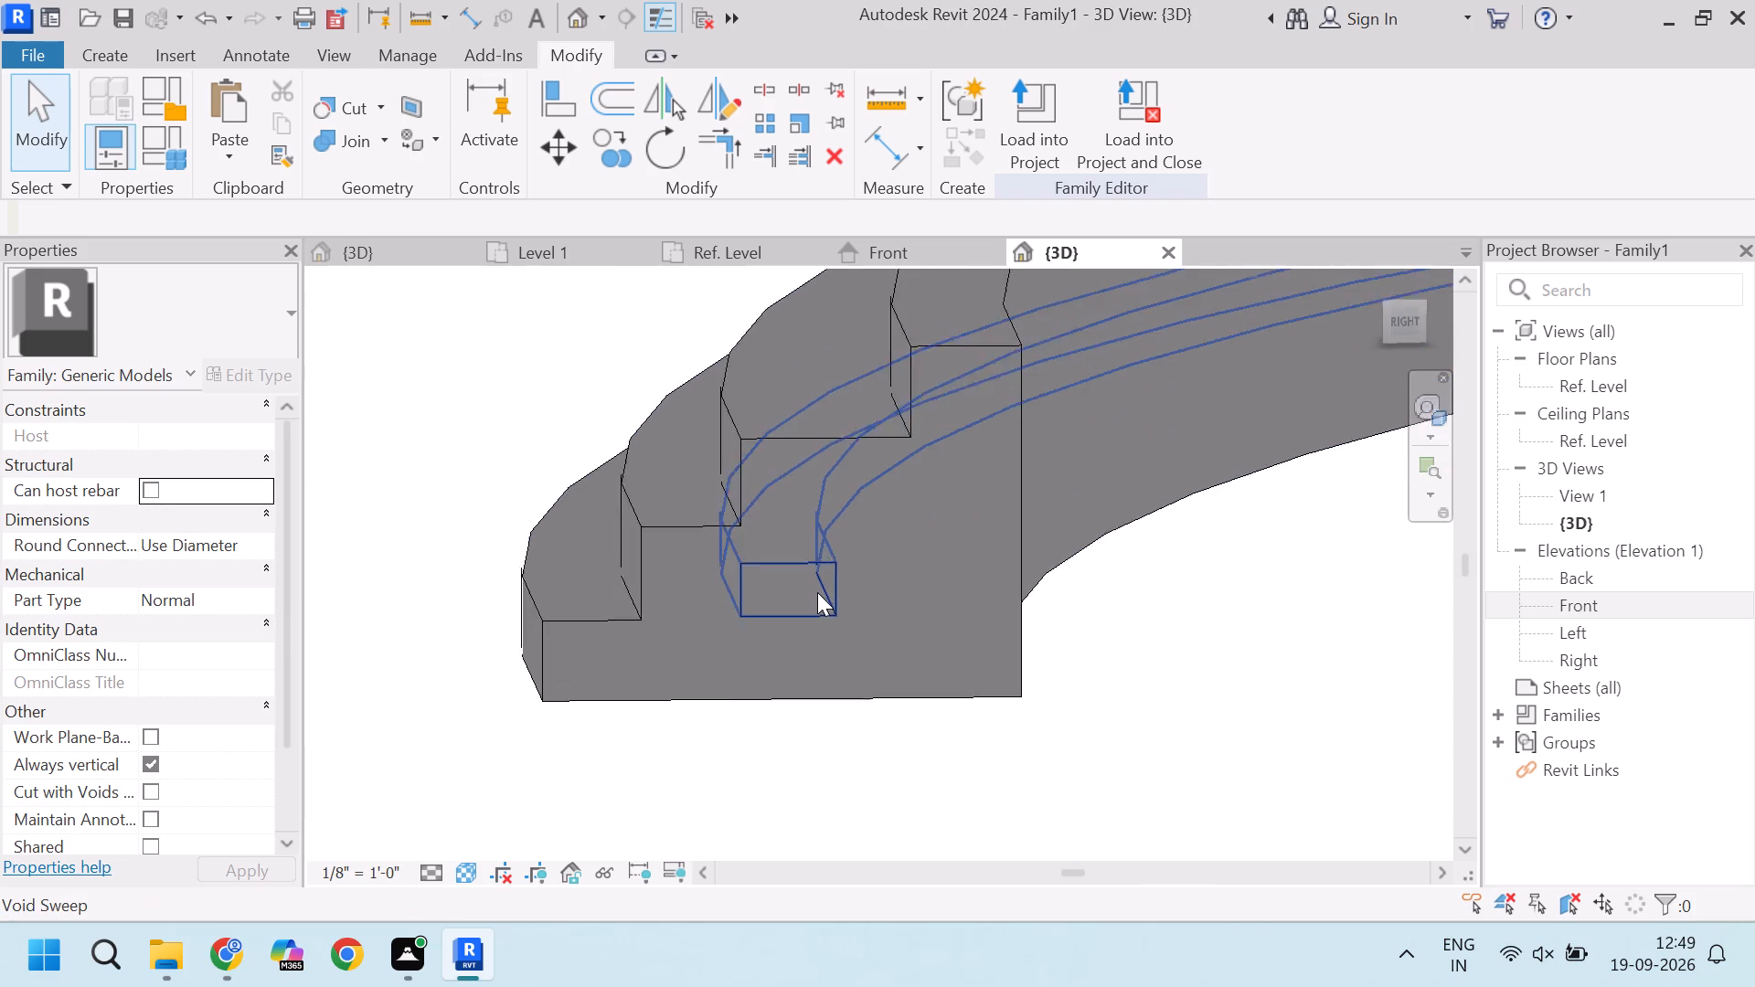
scroll(817, 592, "down", 13)
scroll(847, 604, "up", 11)
left_click(939, 534)
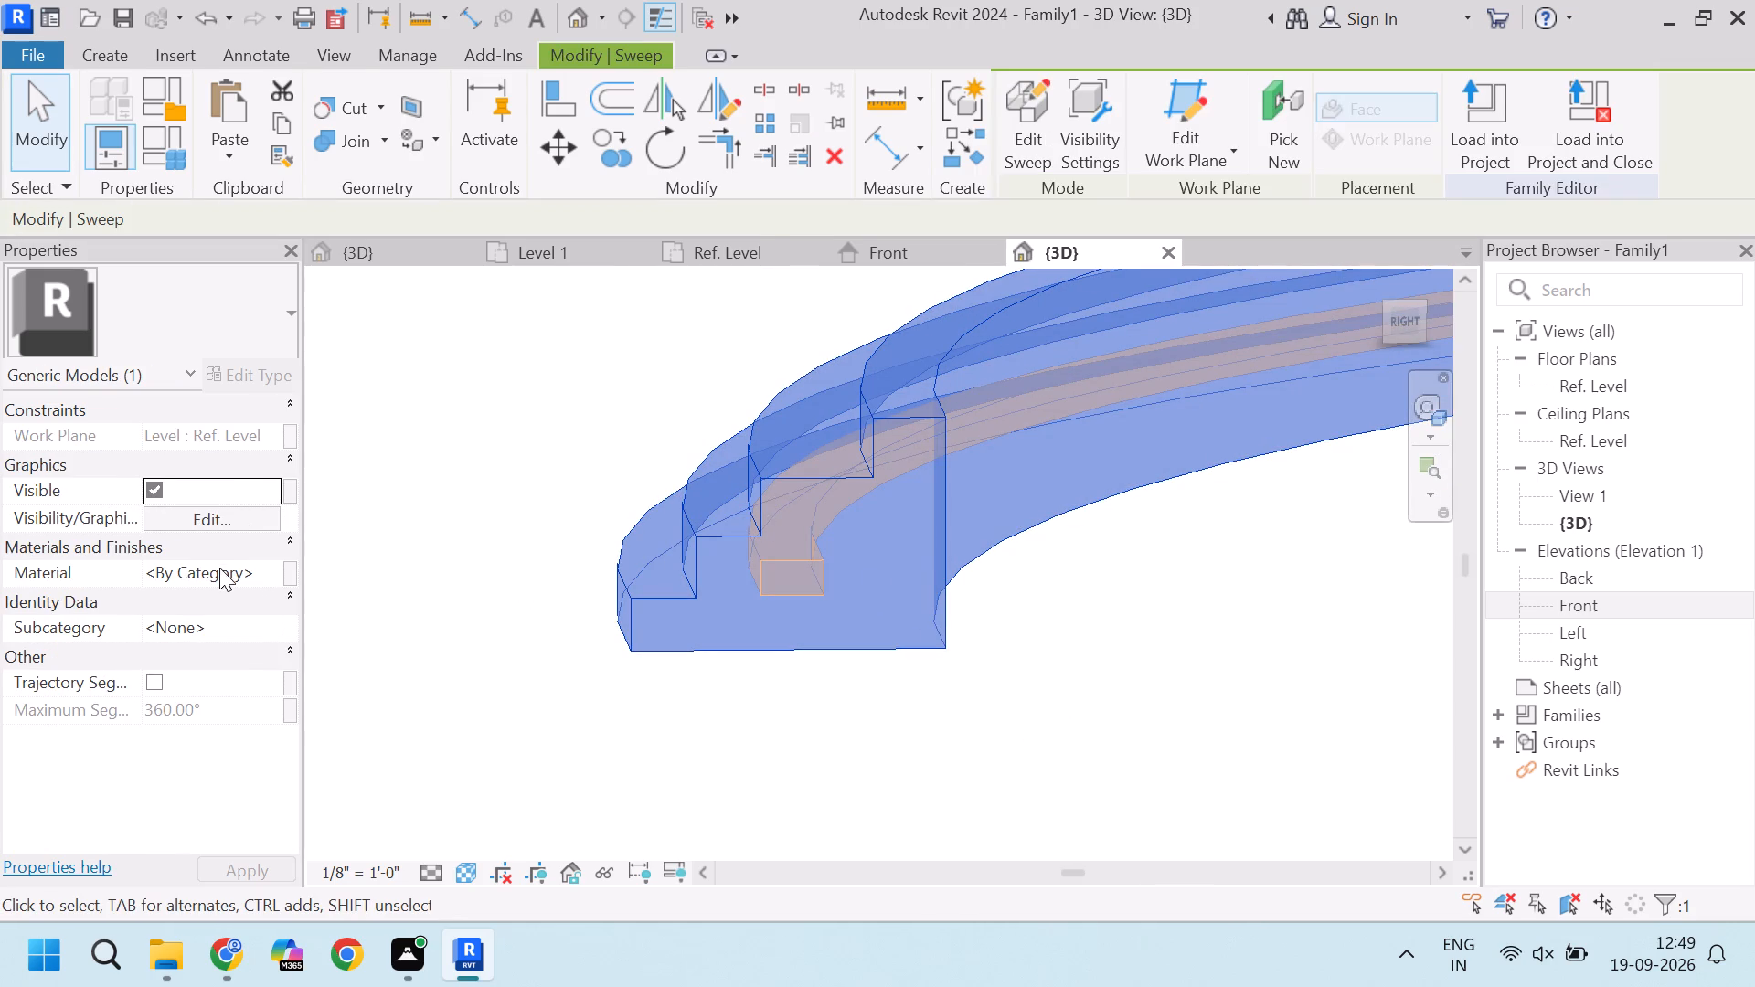
left_click(265, 581)
left_click(274, 572)
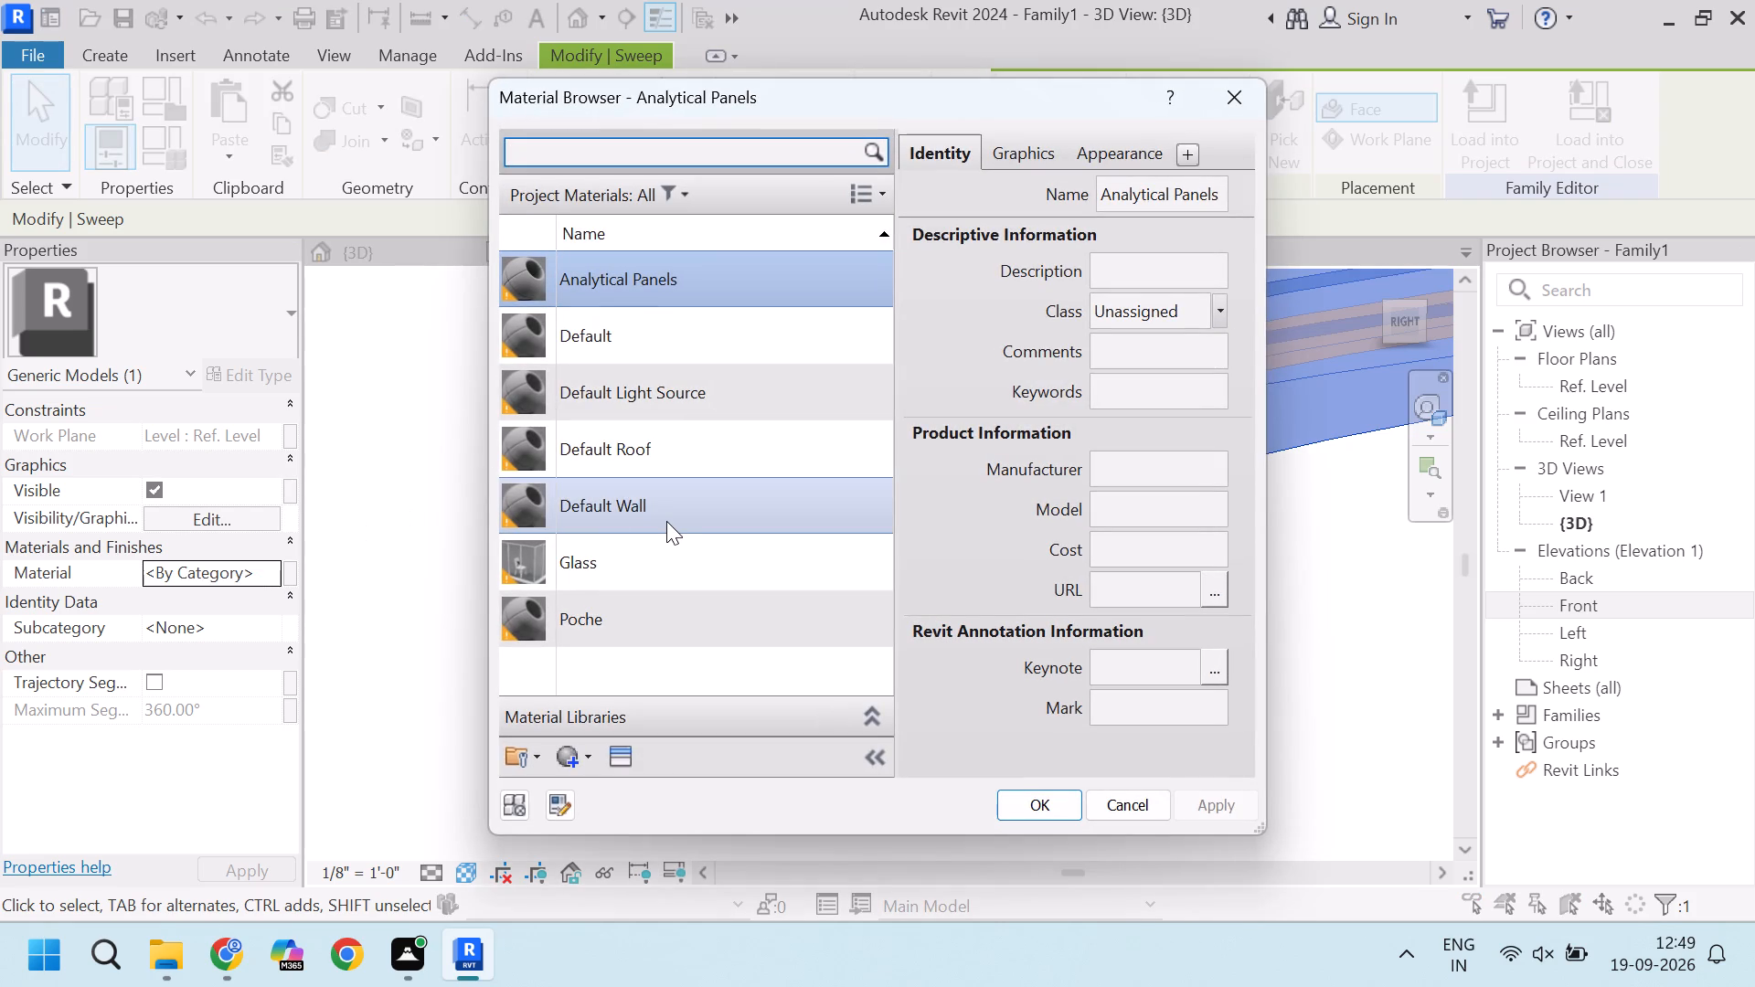
scroll(666, 521, "down", 2)
scroll(666, 521, "up", 3)
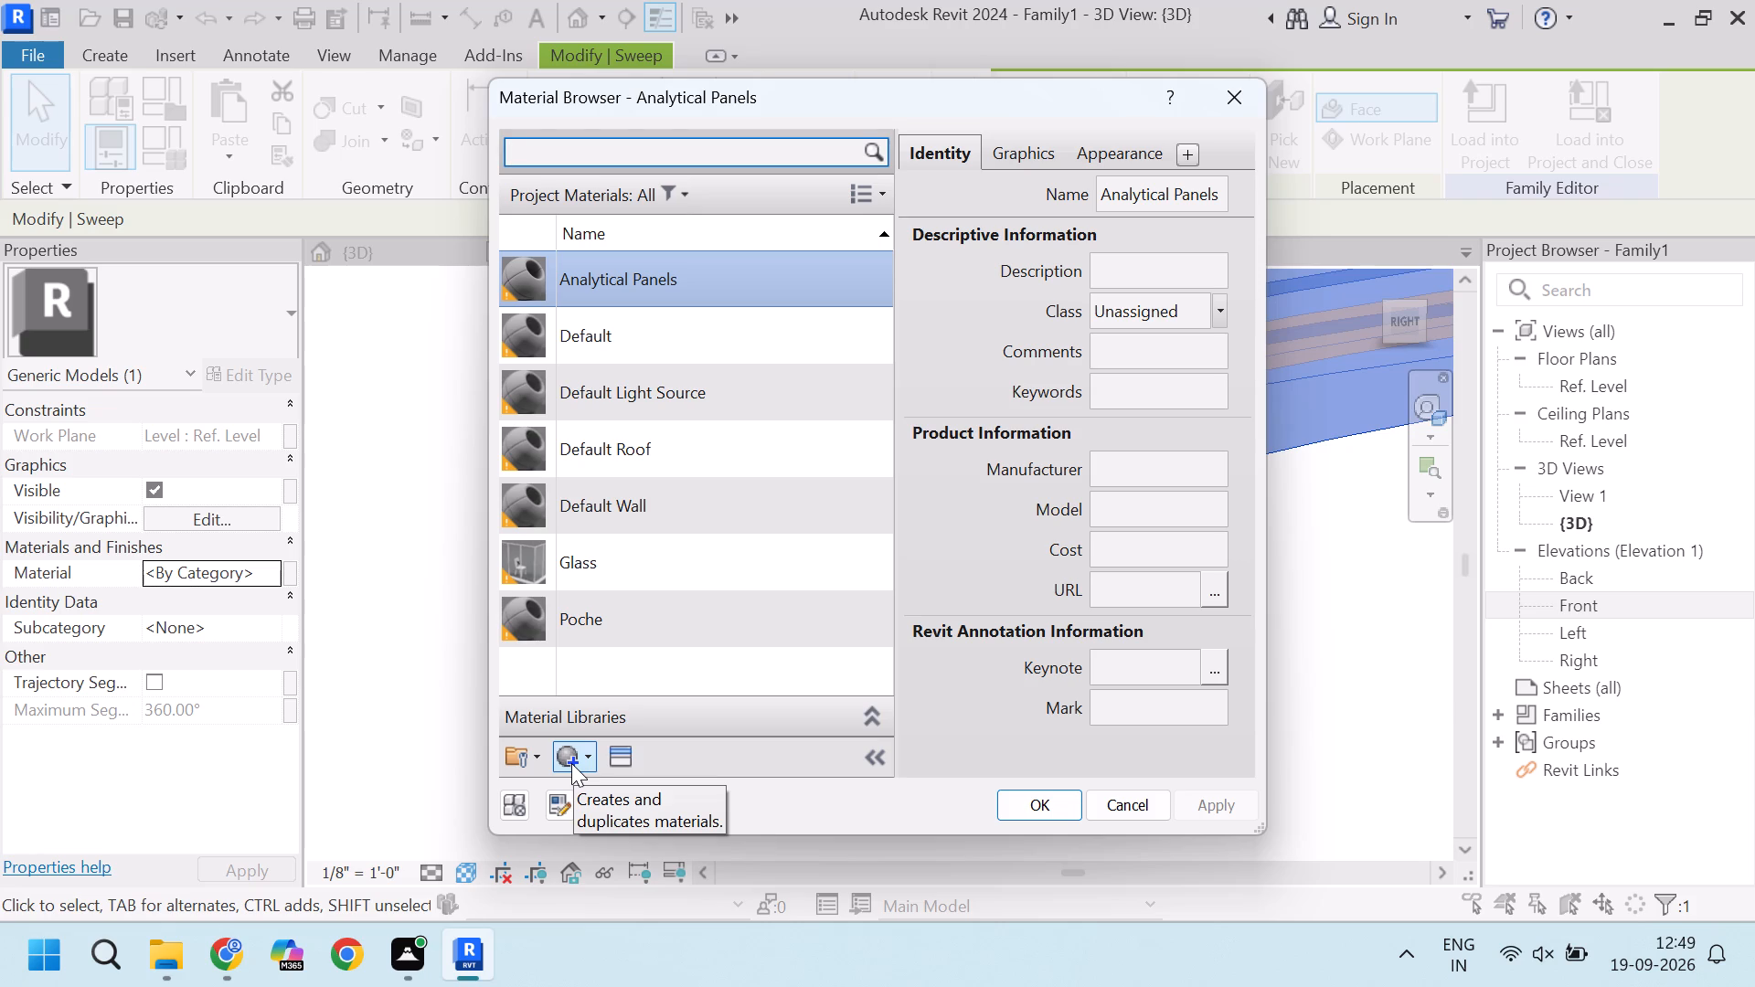
left_click(583, 759)
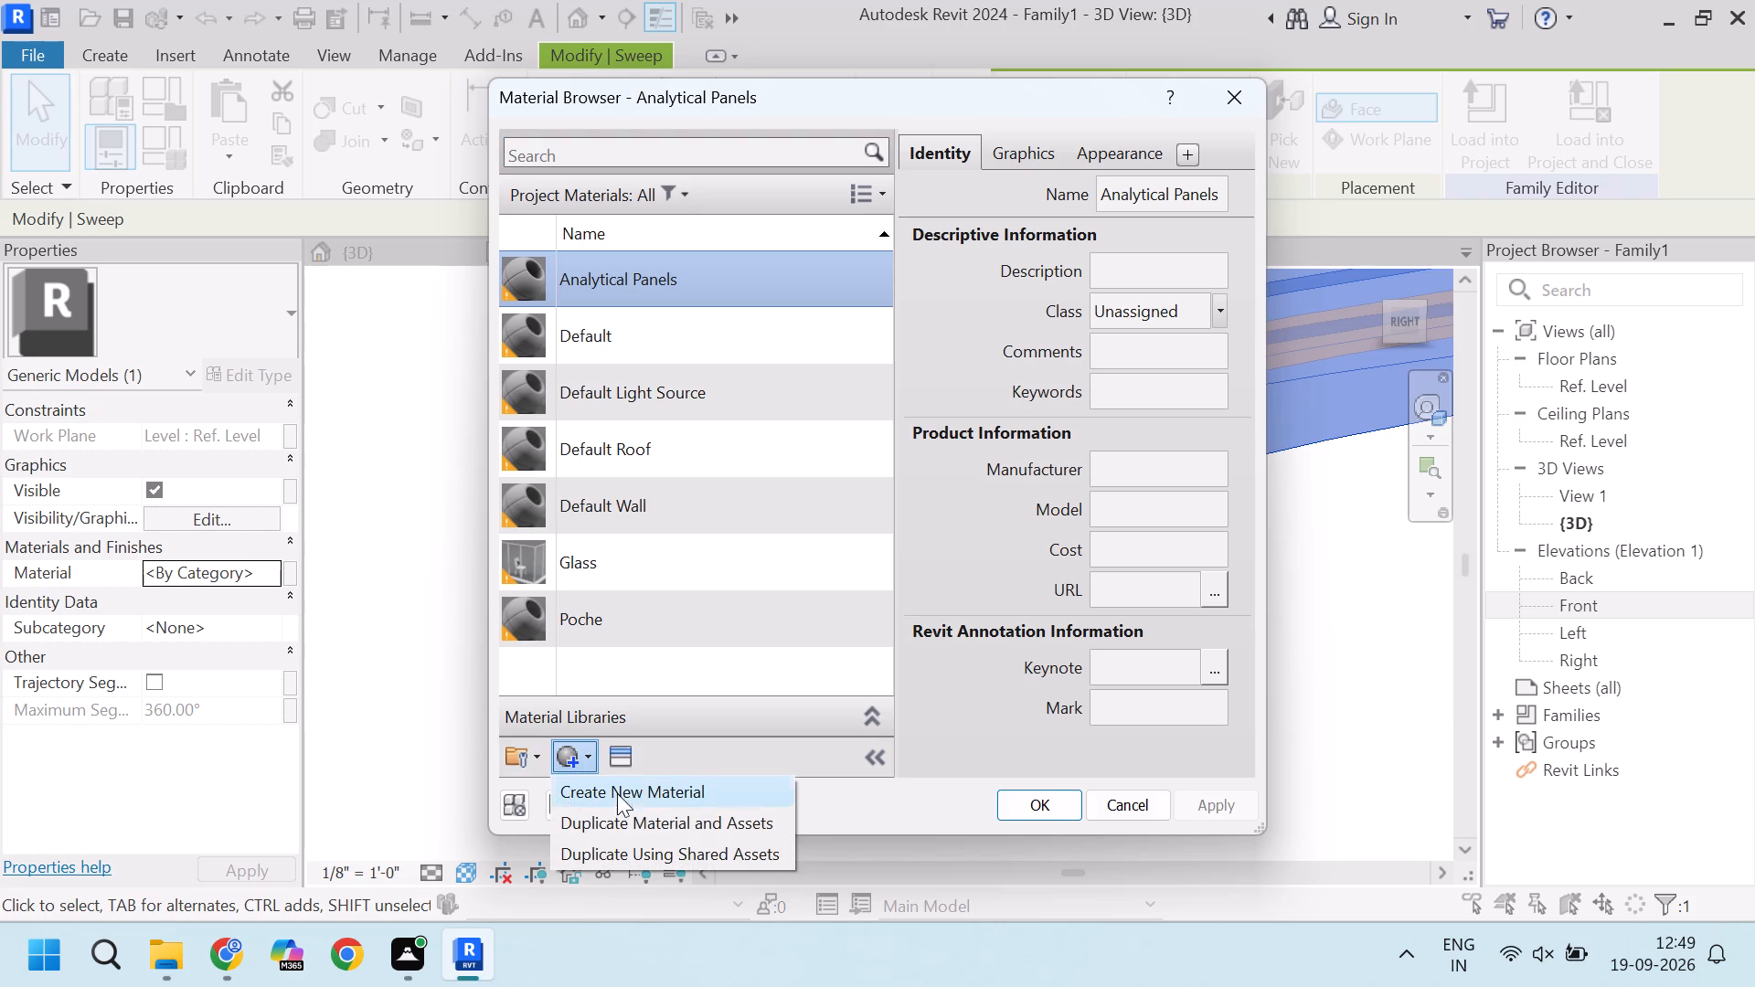
left_click(625, 805)
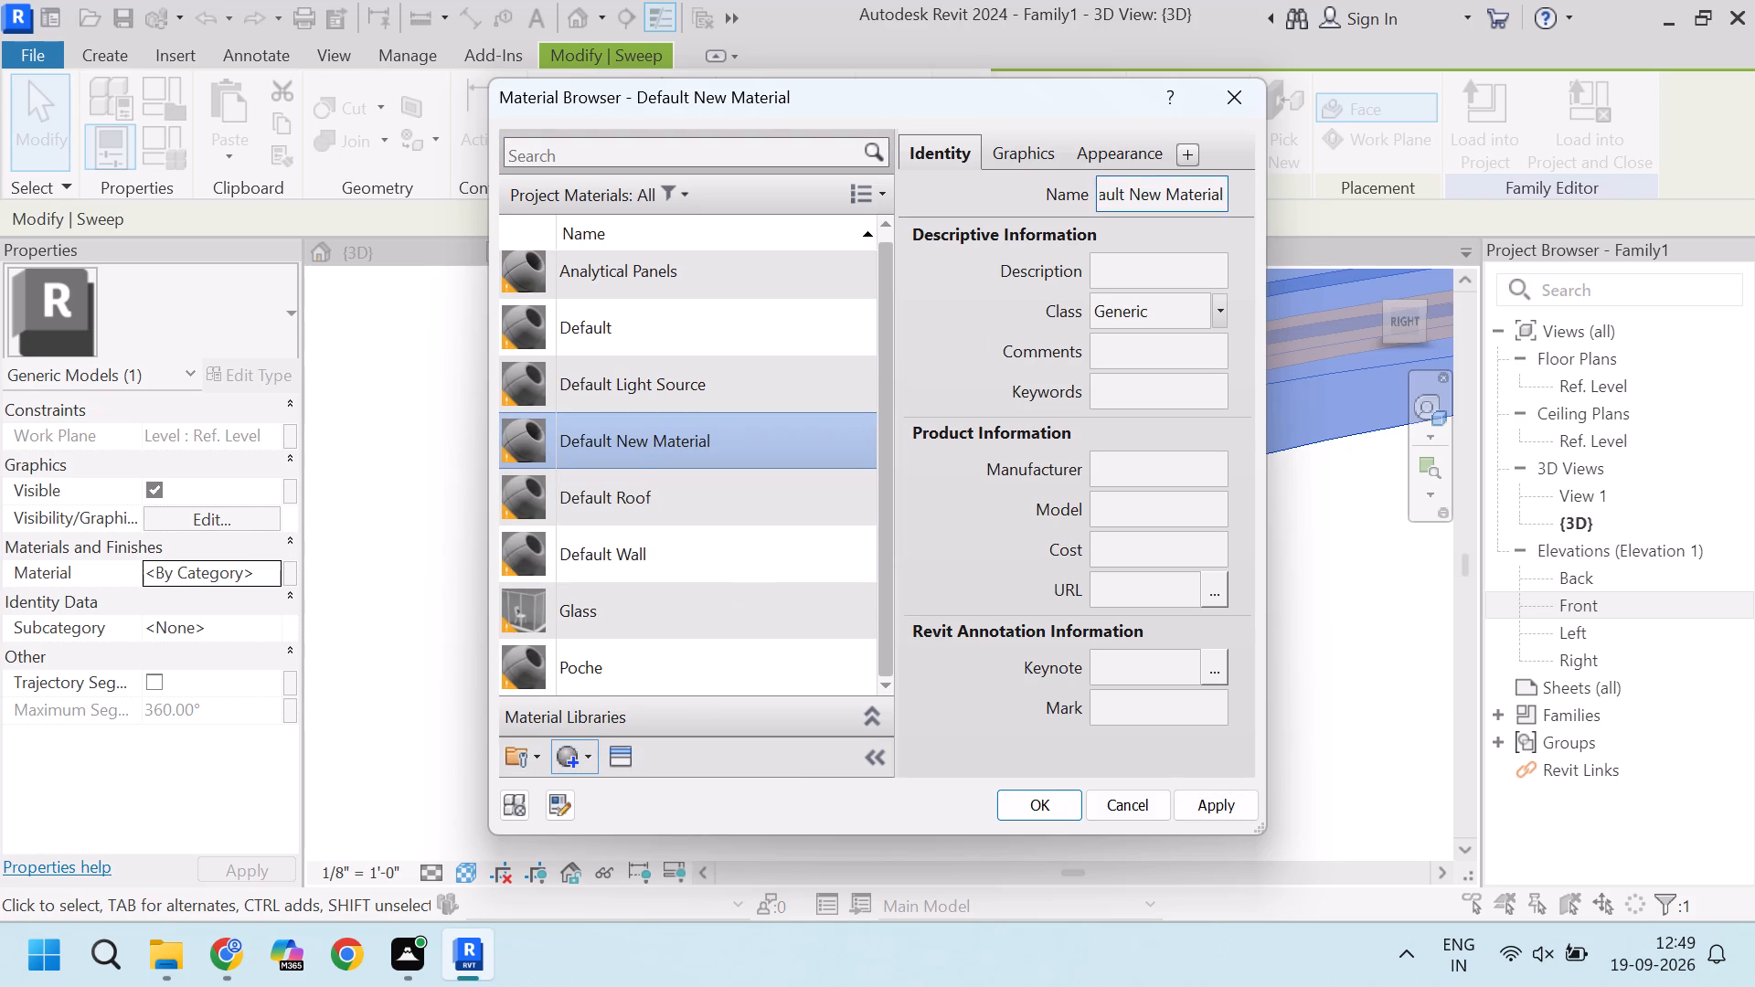
Browse the Concrete assets in Autodesk Physical Assets for the new material, checking C16/20 and the light grey concrete.
left_click(617, 761)
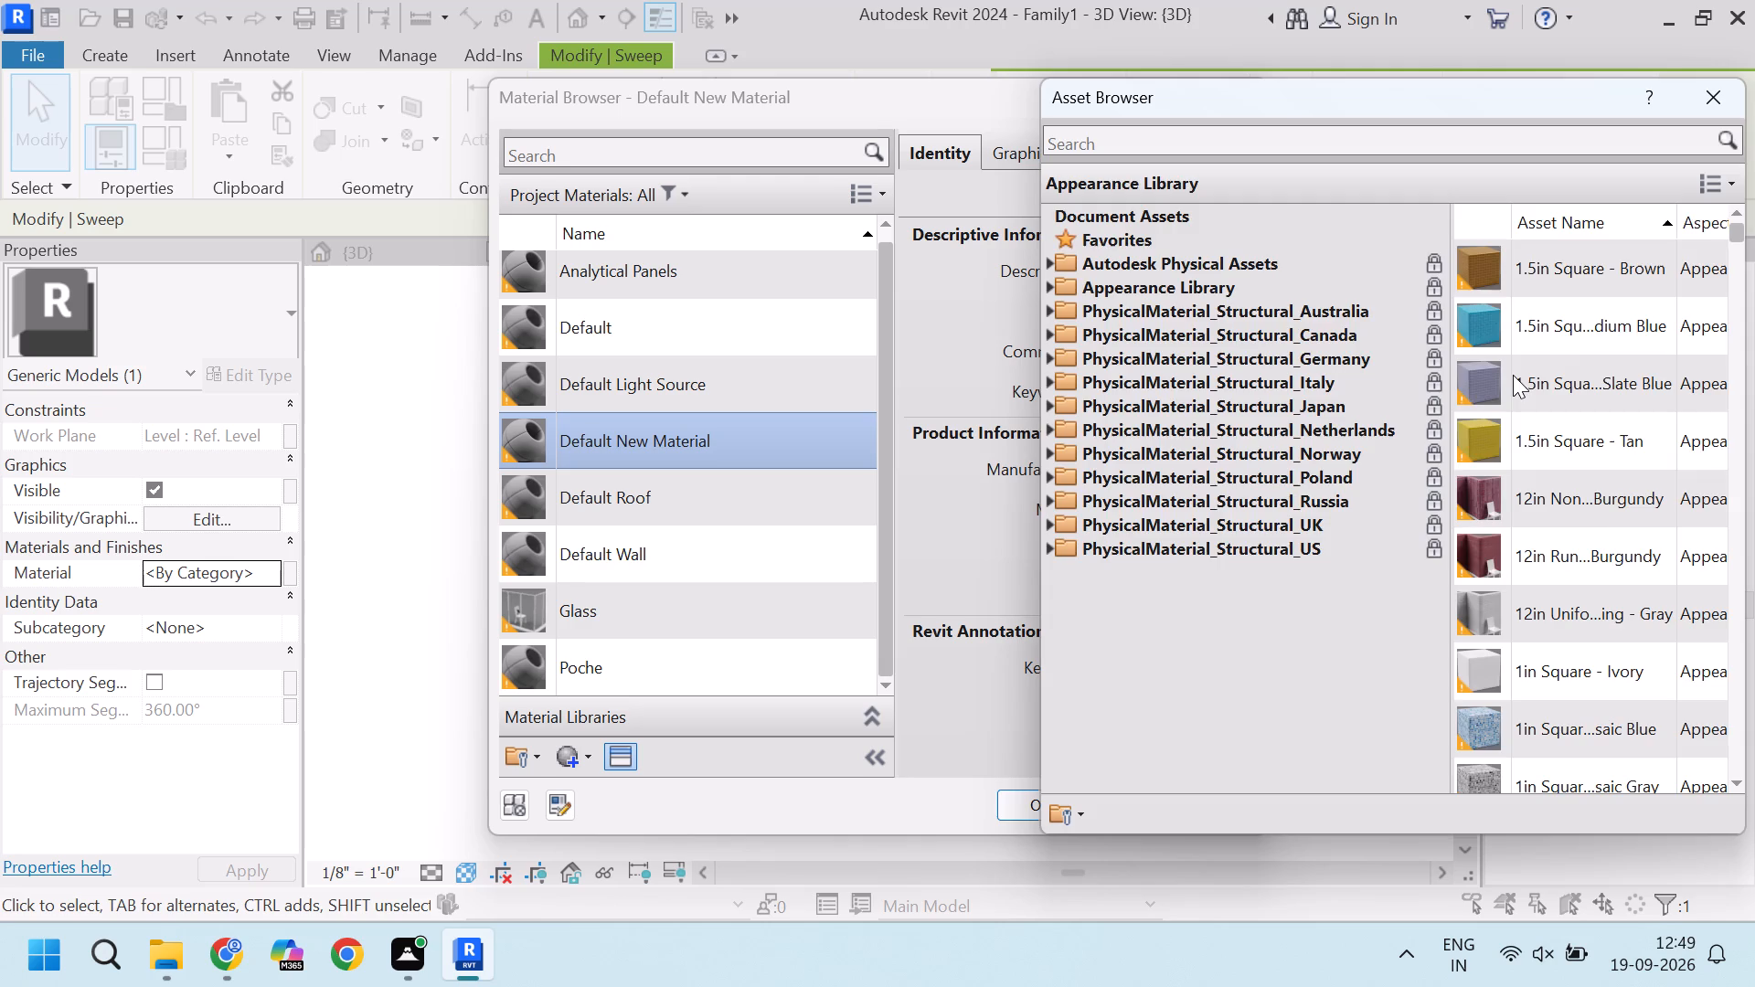
double_click(1262, 265)
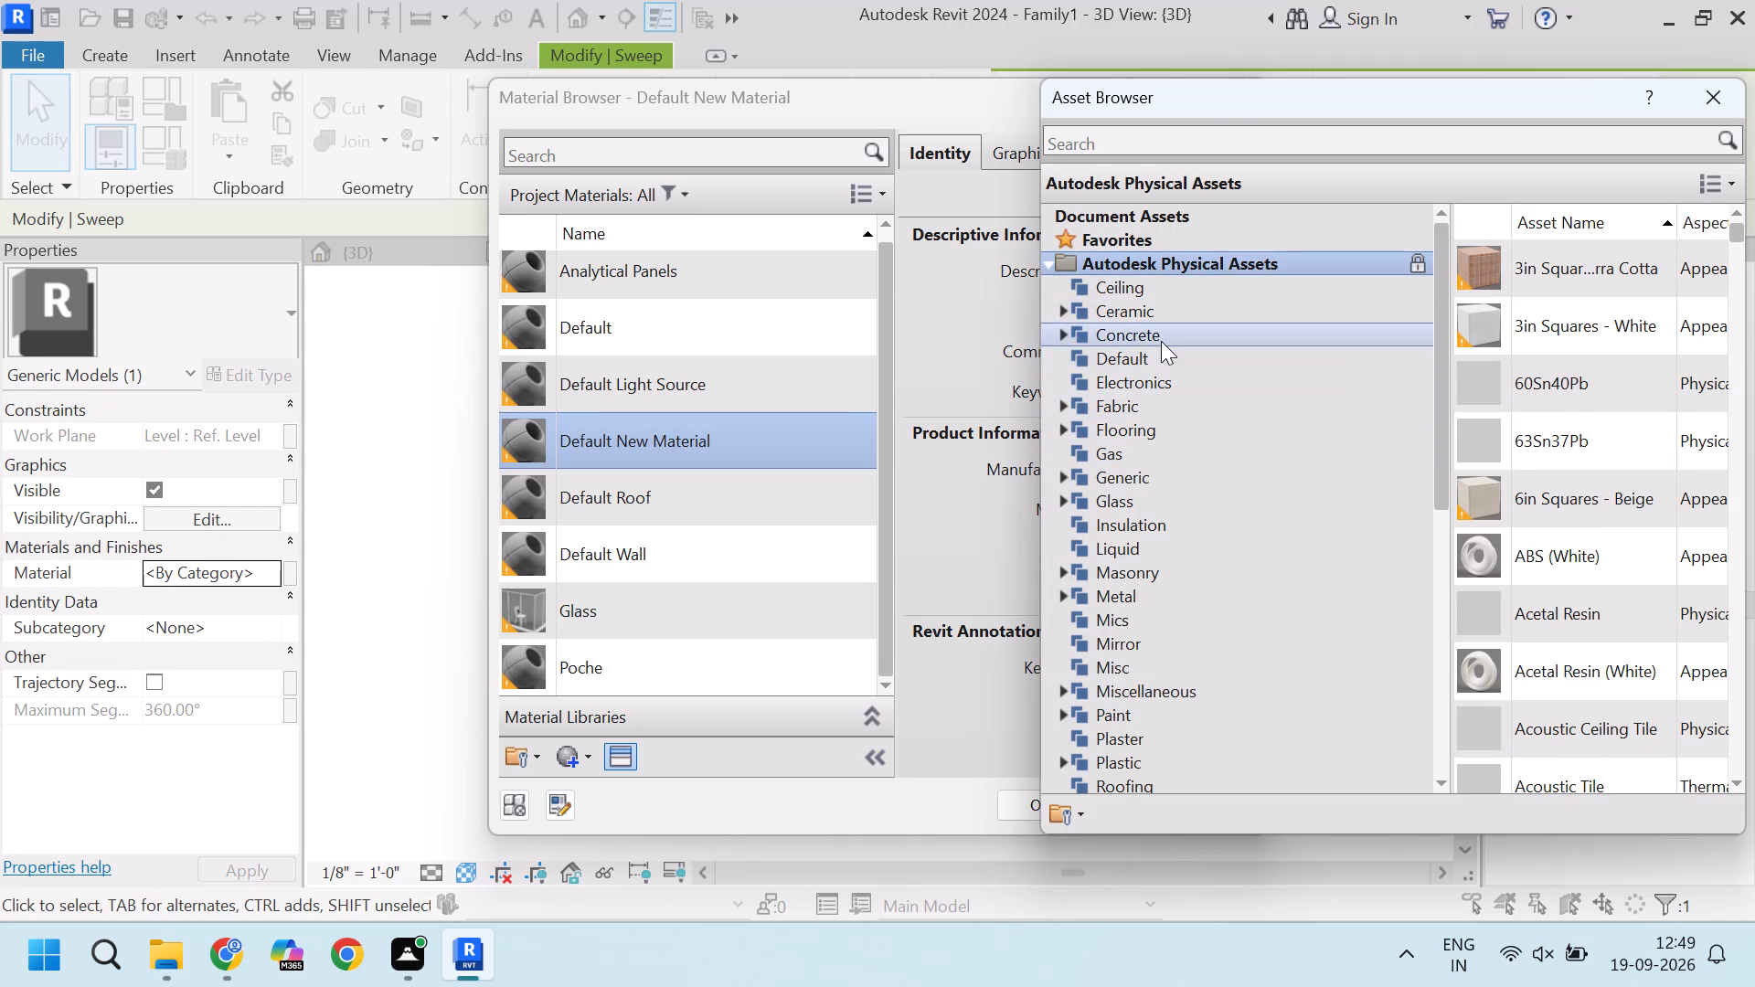
double_click(1161, 341)
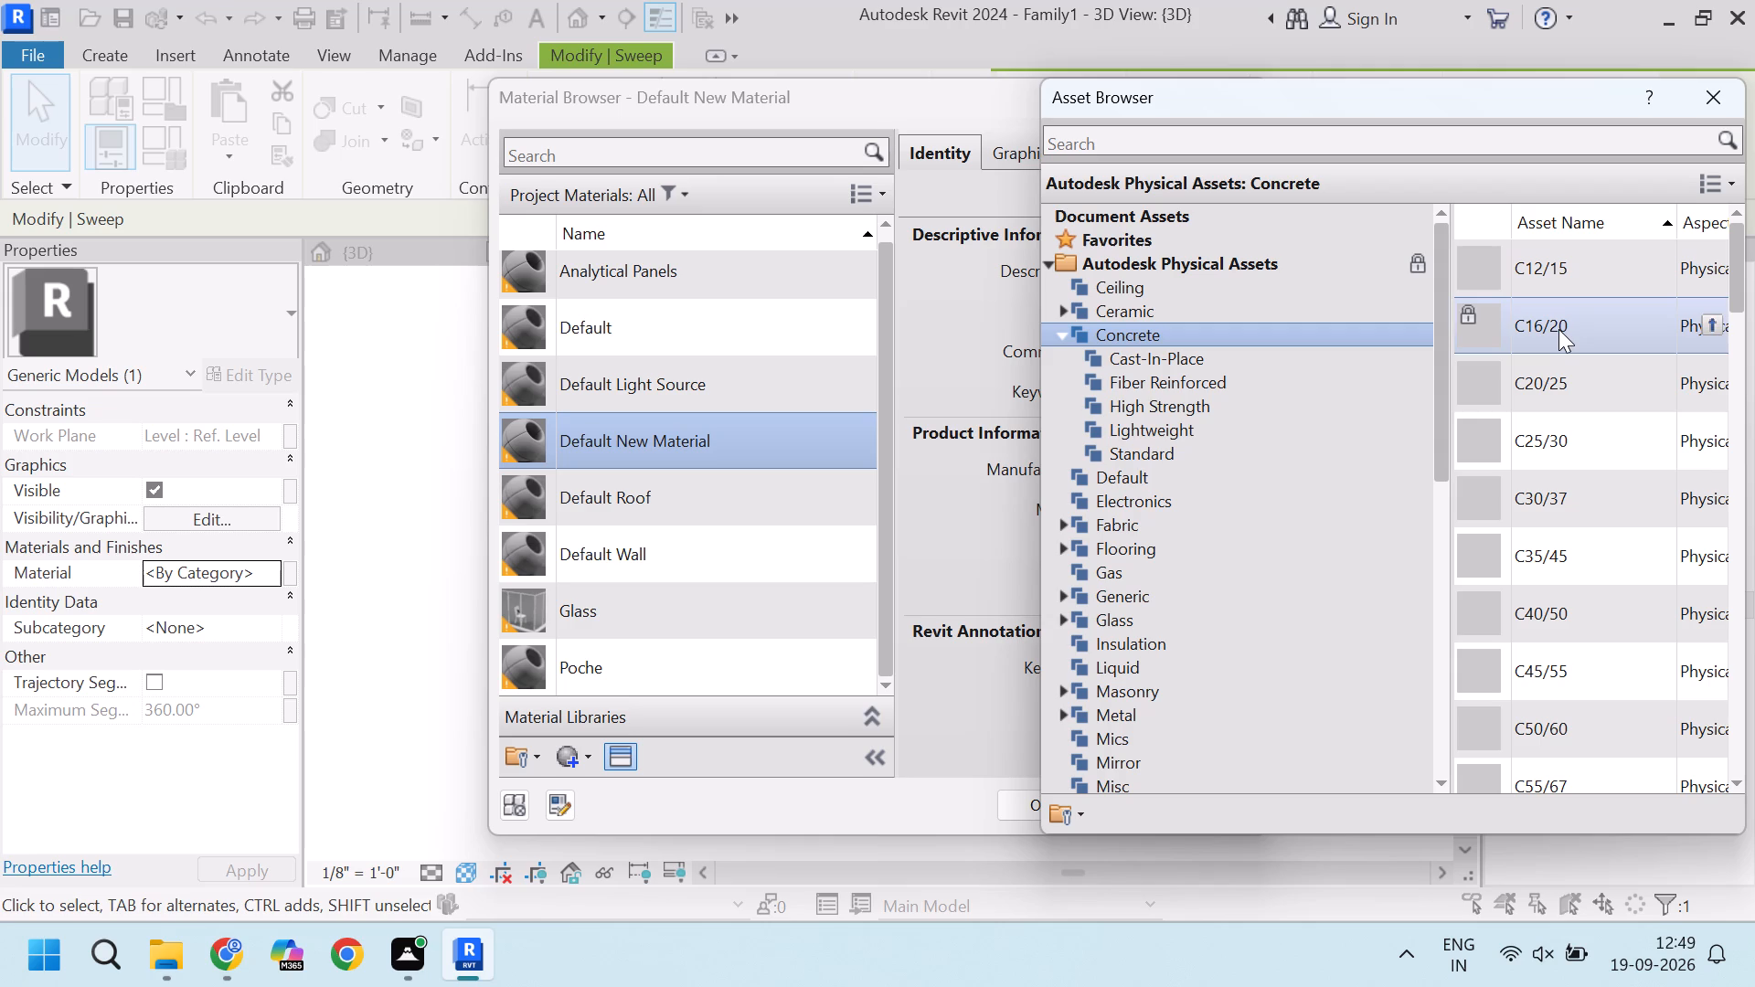
left_click(1558, 329)
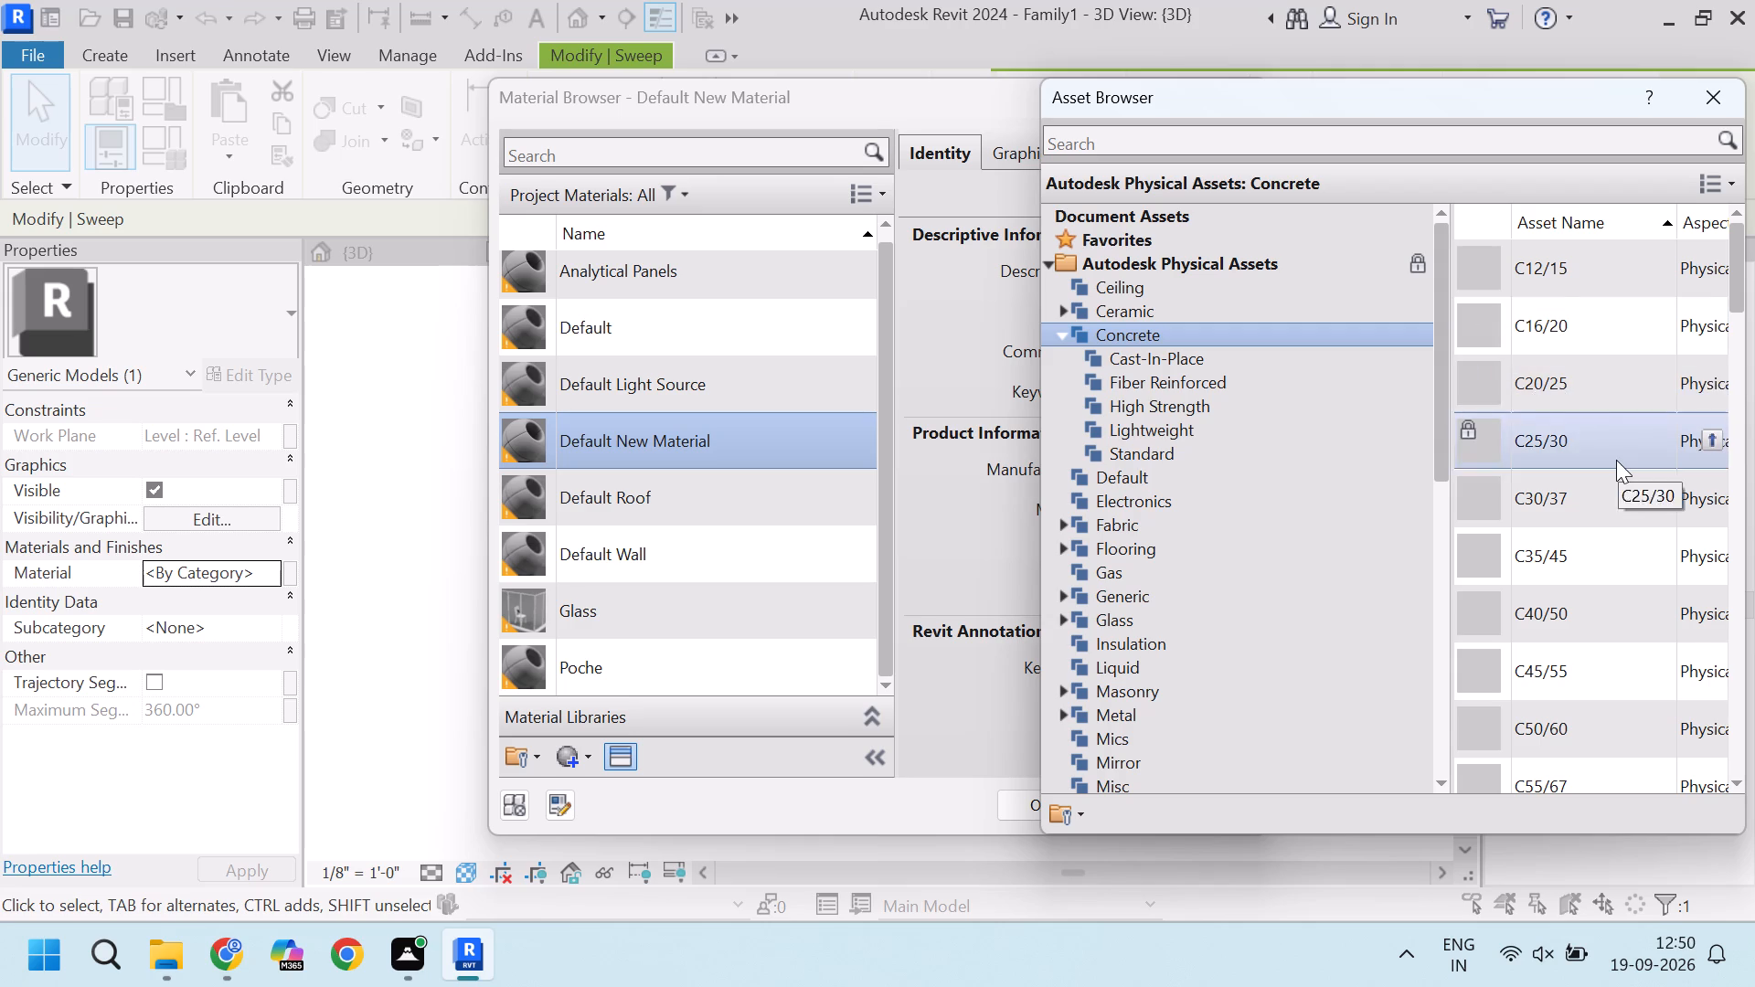
scroll(1616, 460, "down", 4)
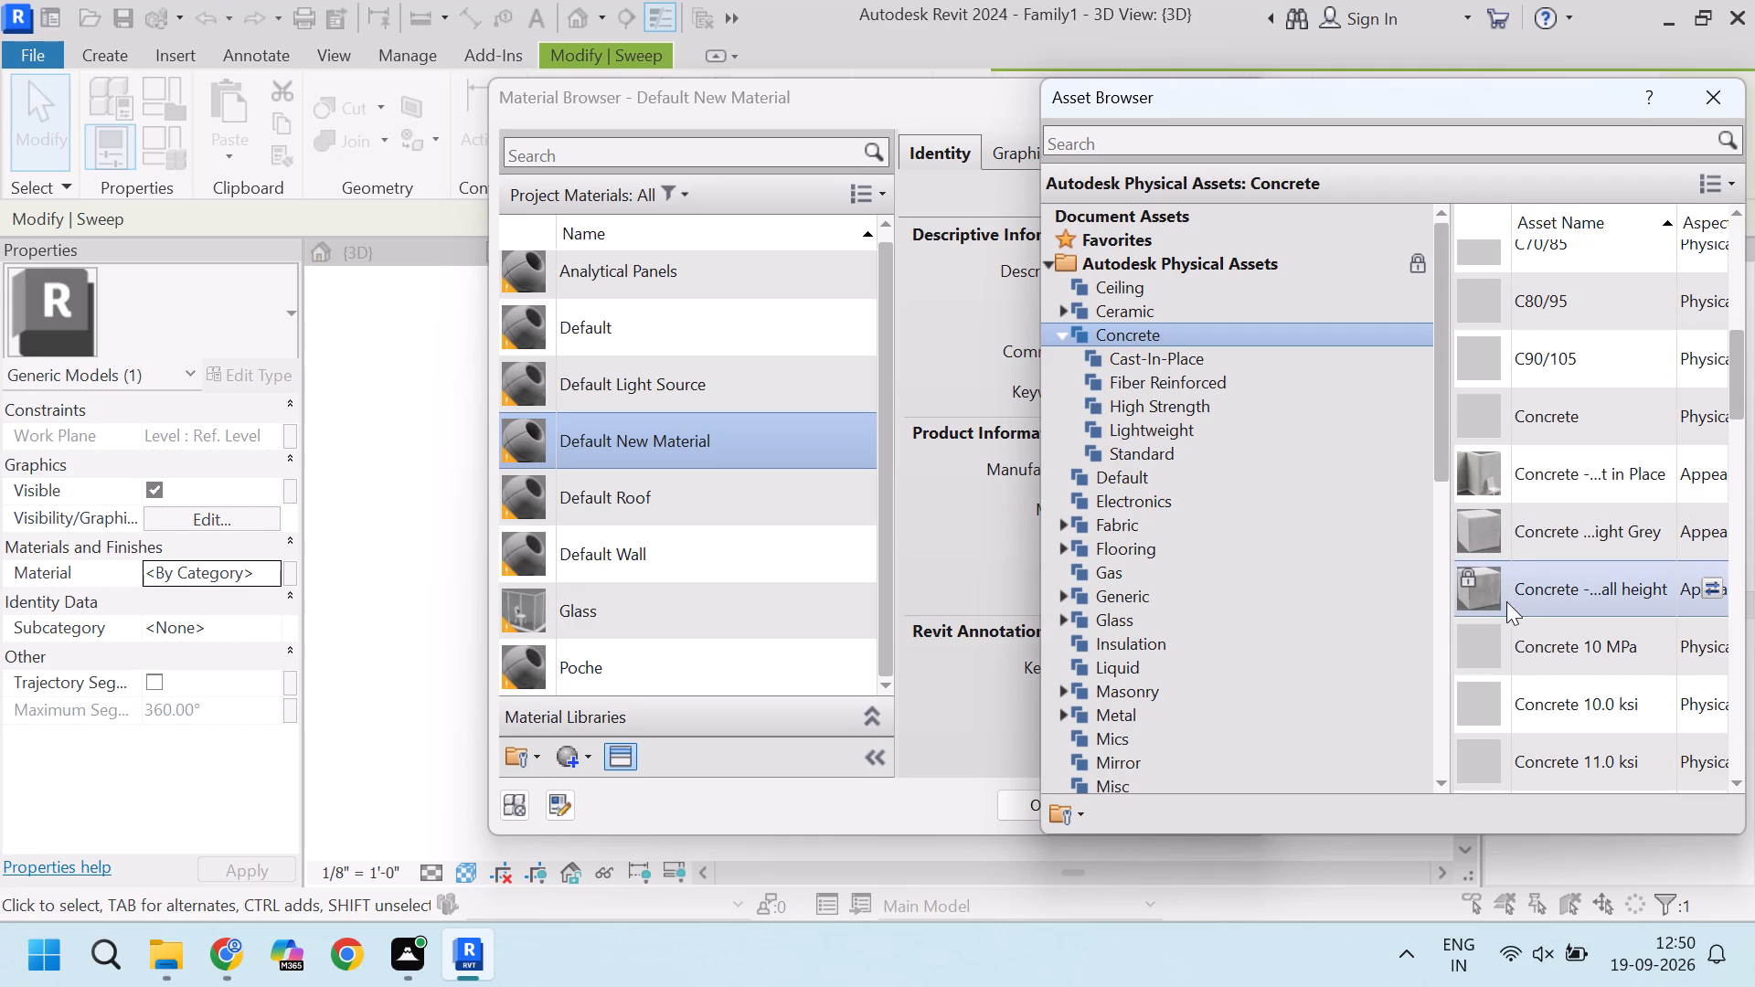
left_click(1546, 526)
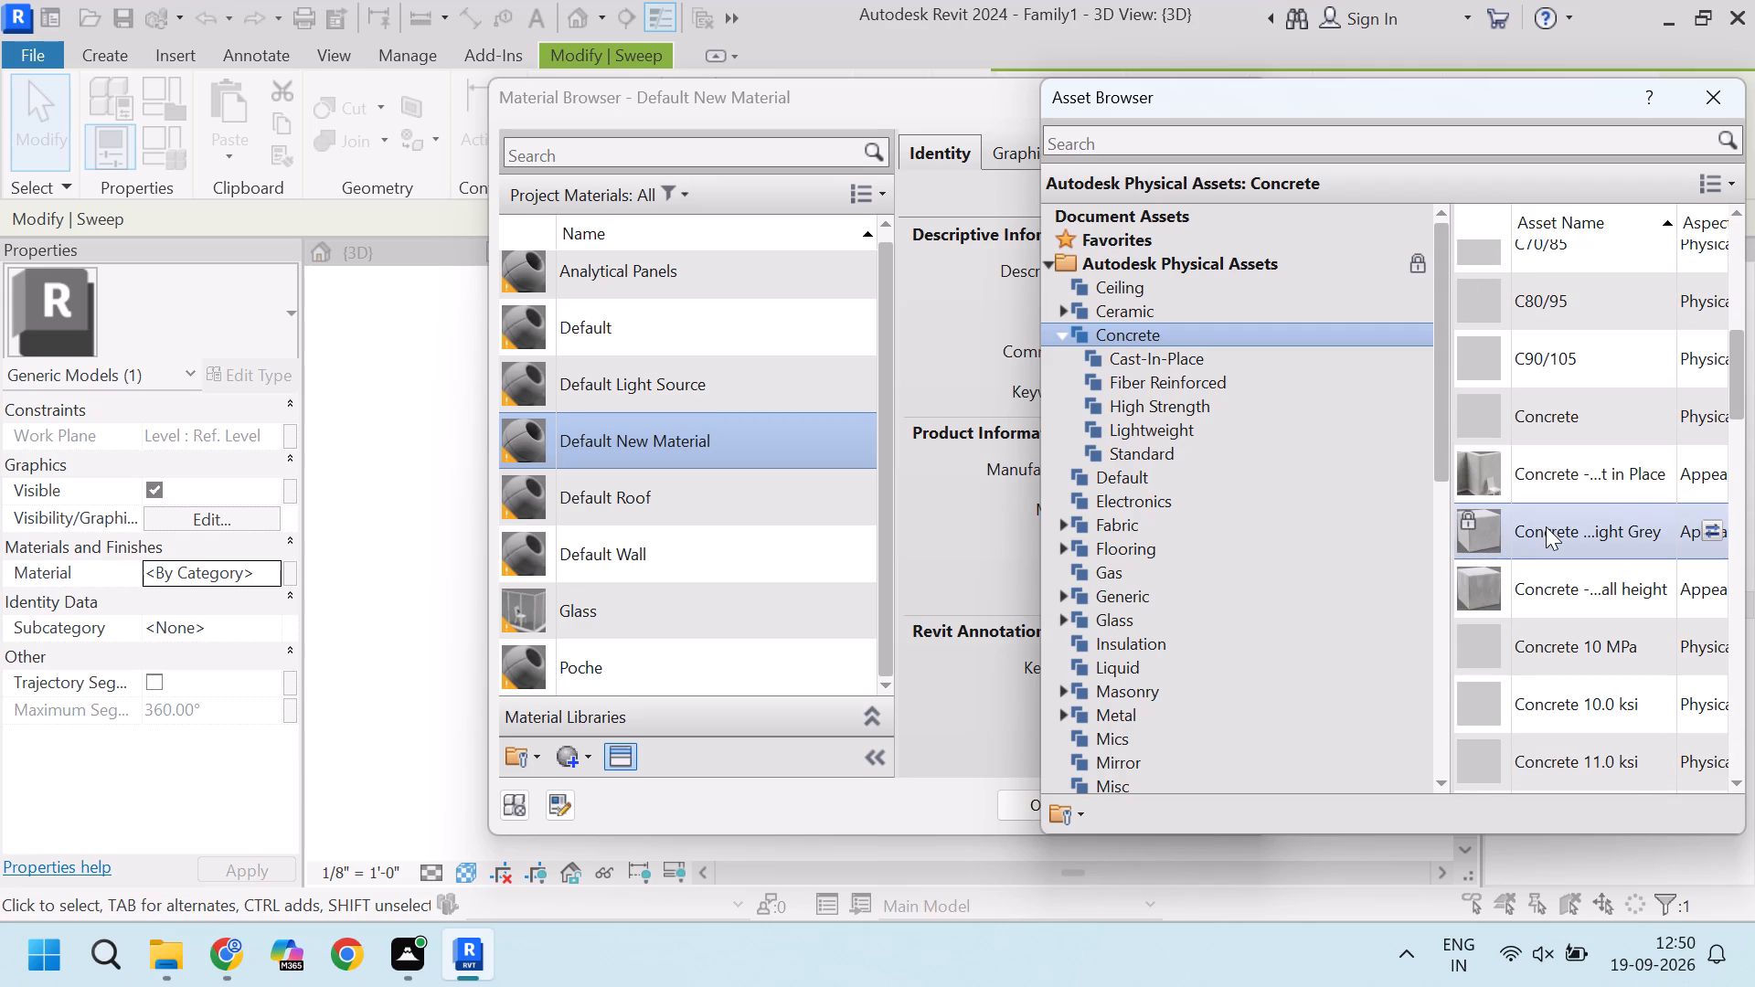
left_click(1697, 92)
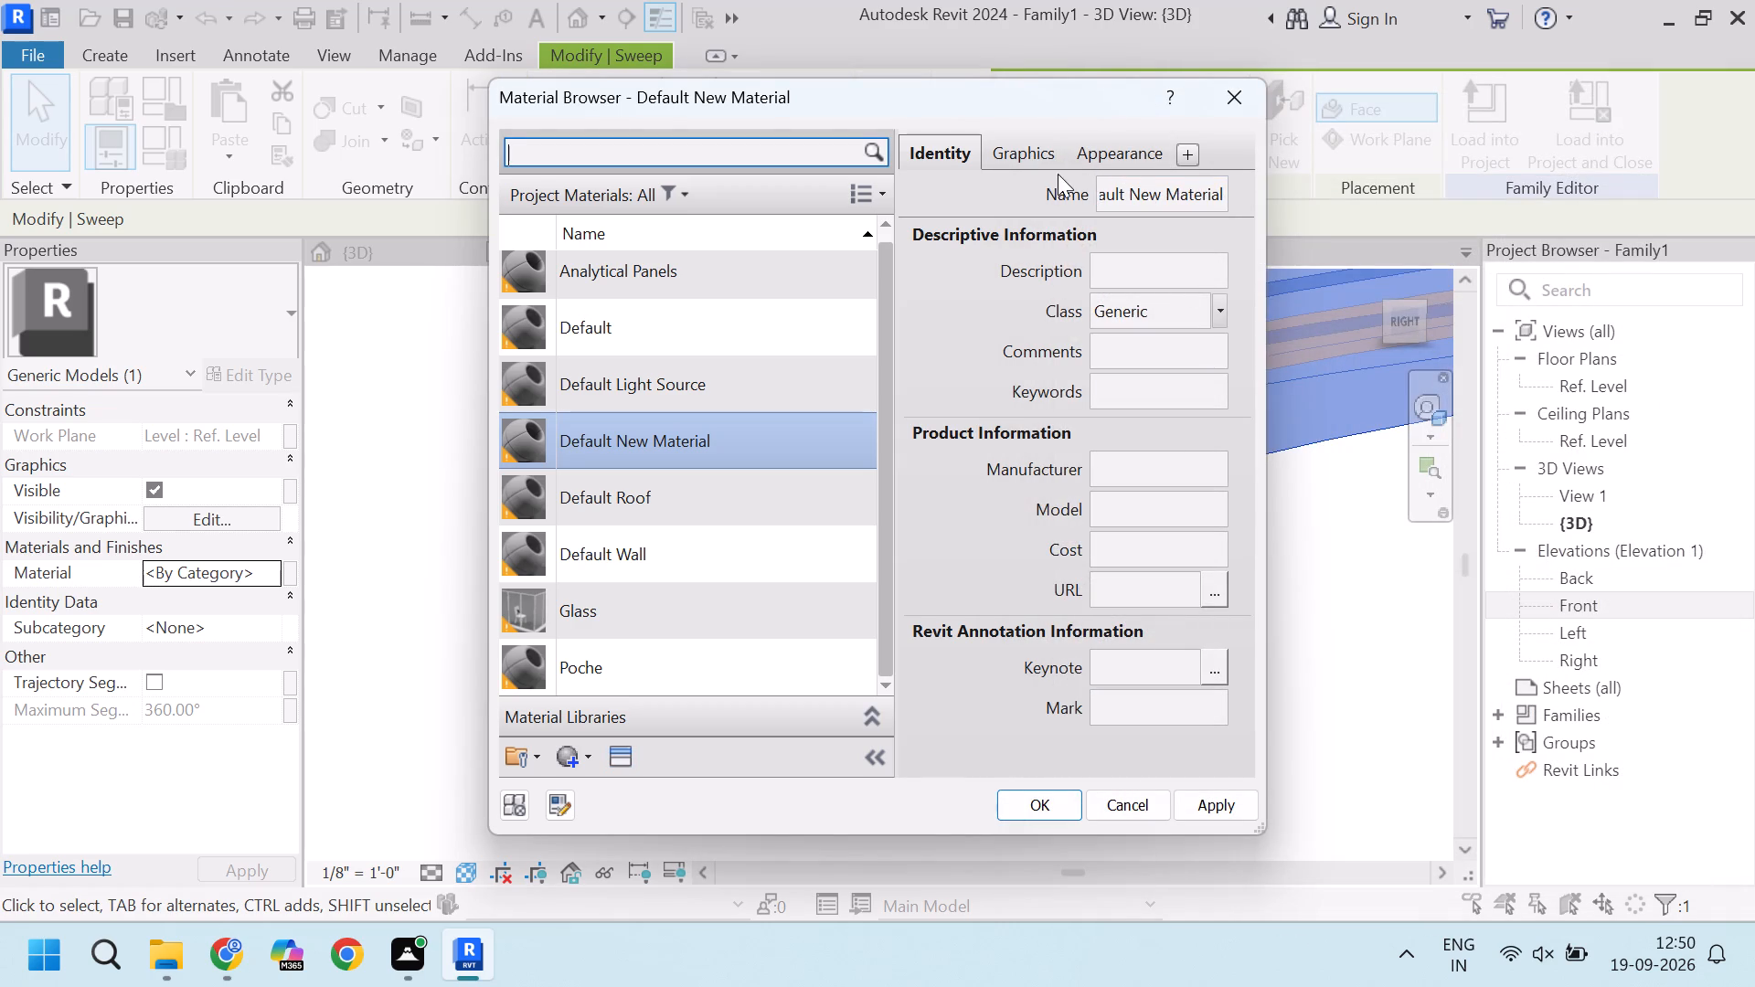
Review the new material's identity, graphics and appearance settings, including the fill patterns available for its surface background.
left_click(1161, 259)
left_click(1106, 191)
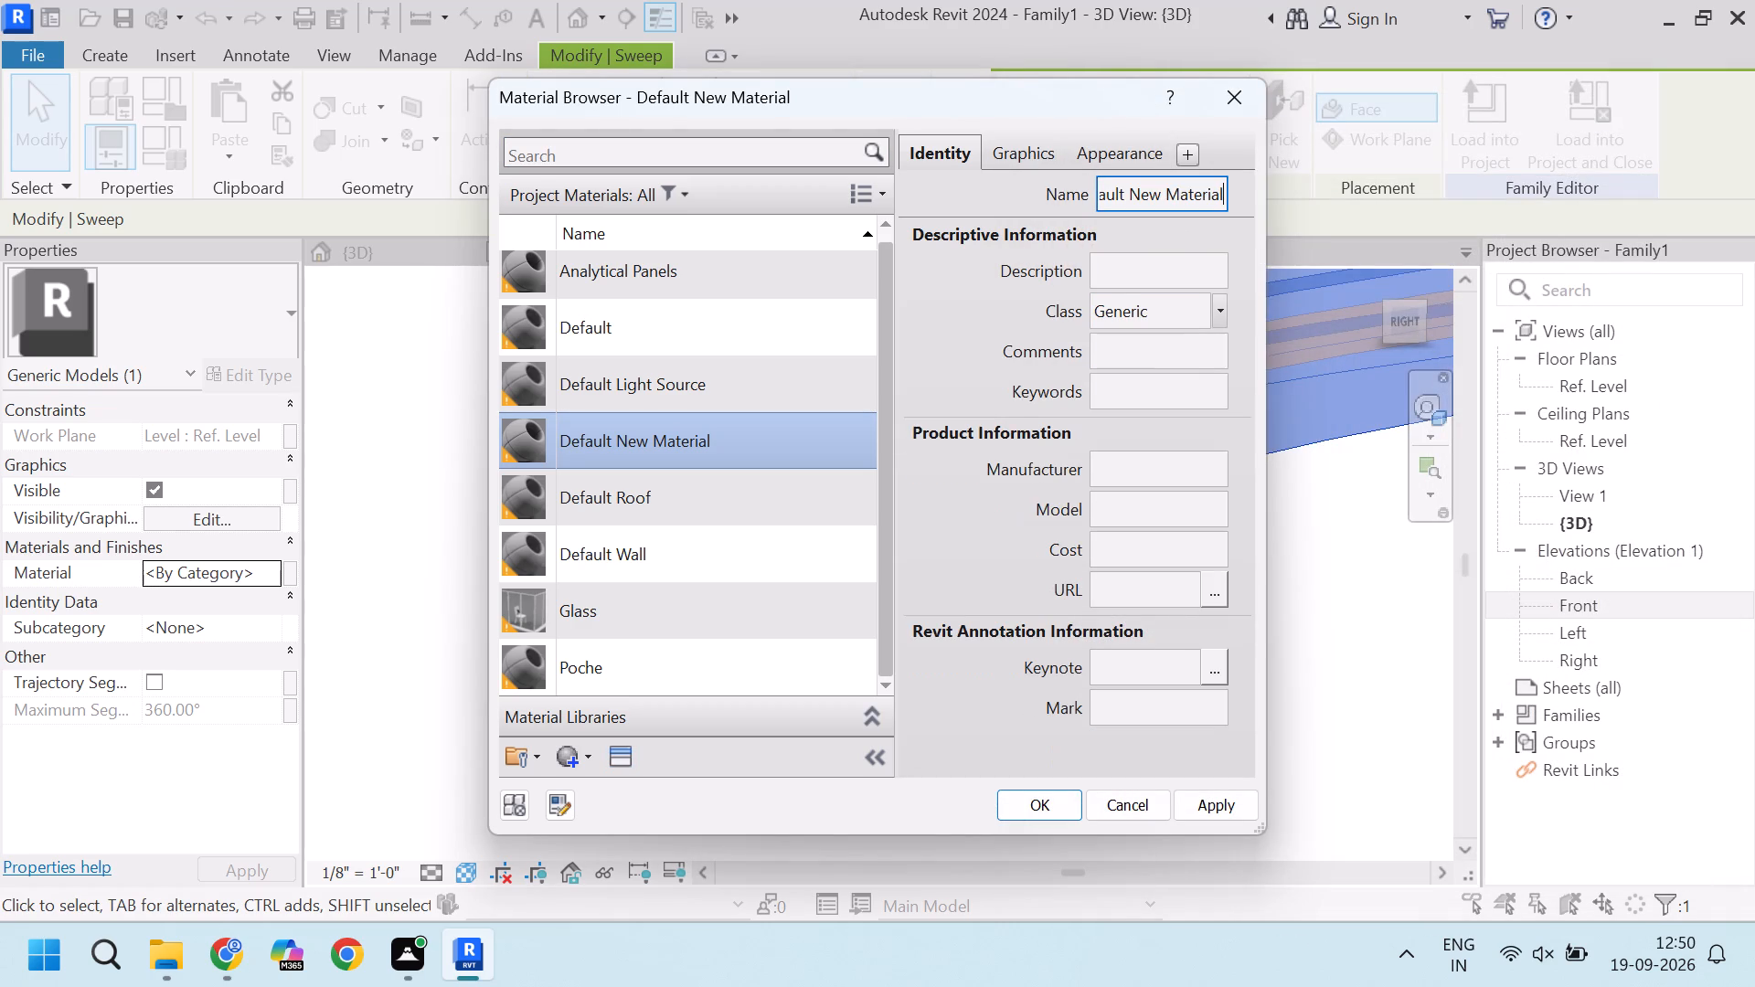
left_click(1026, 154)
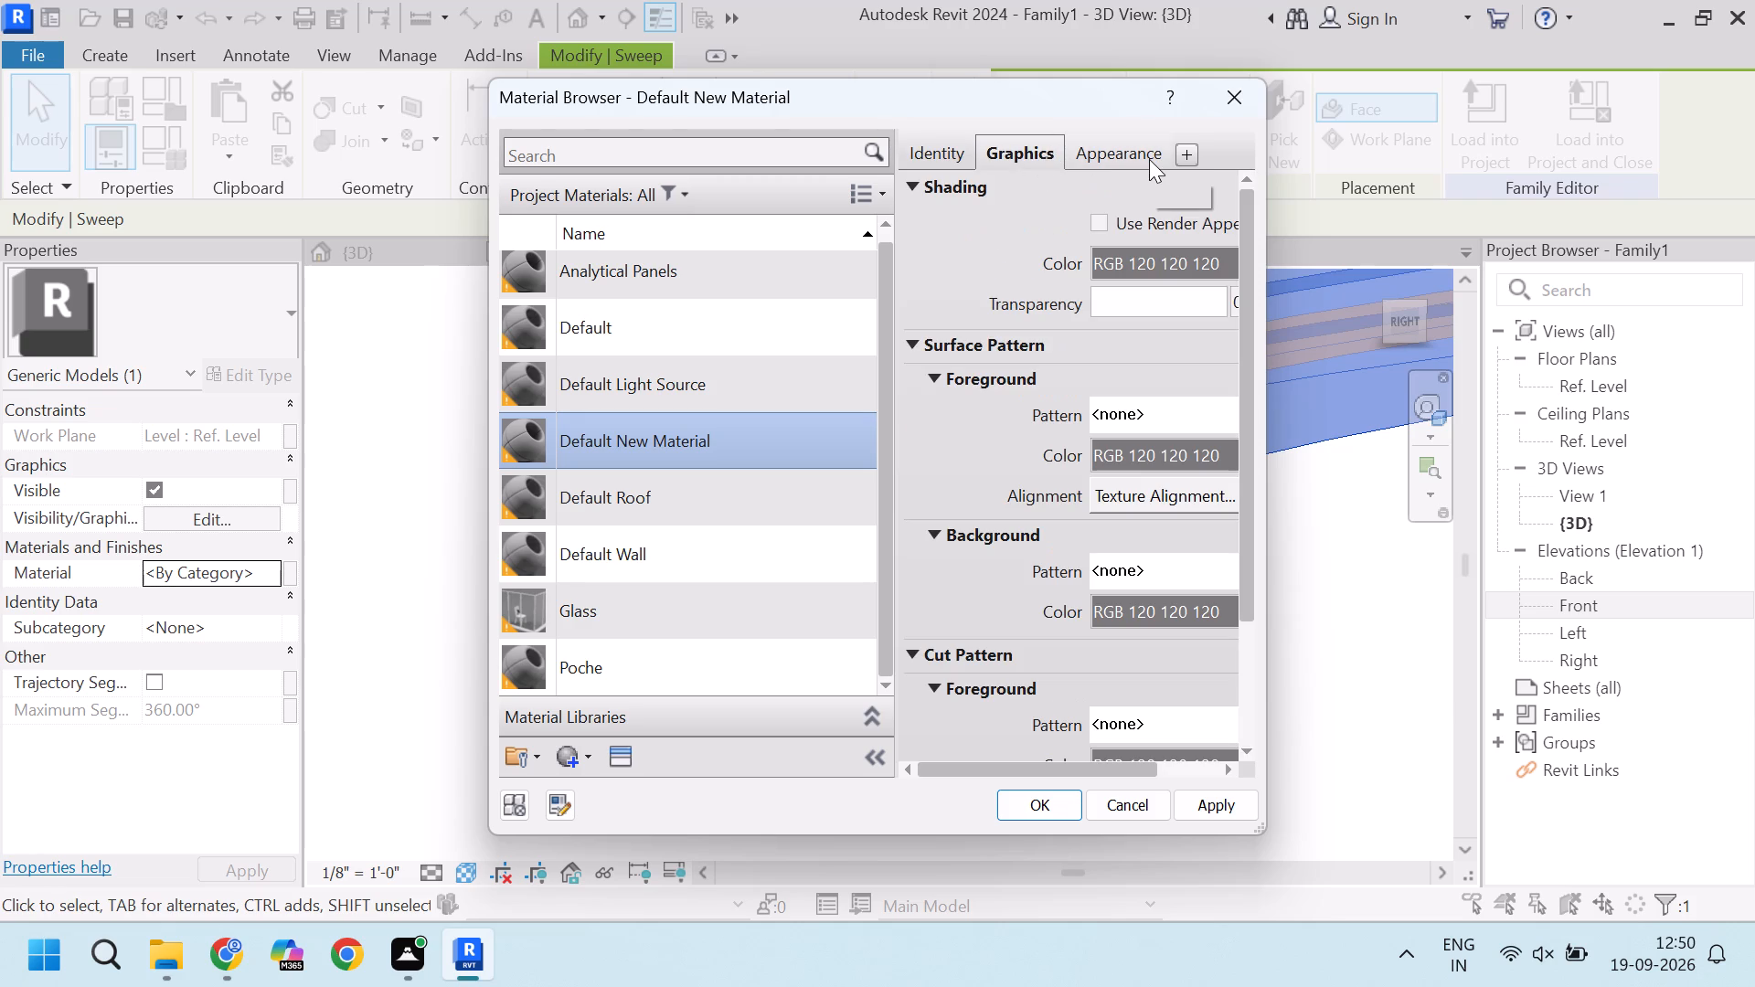
left_click(1152, 560)
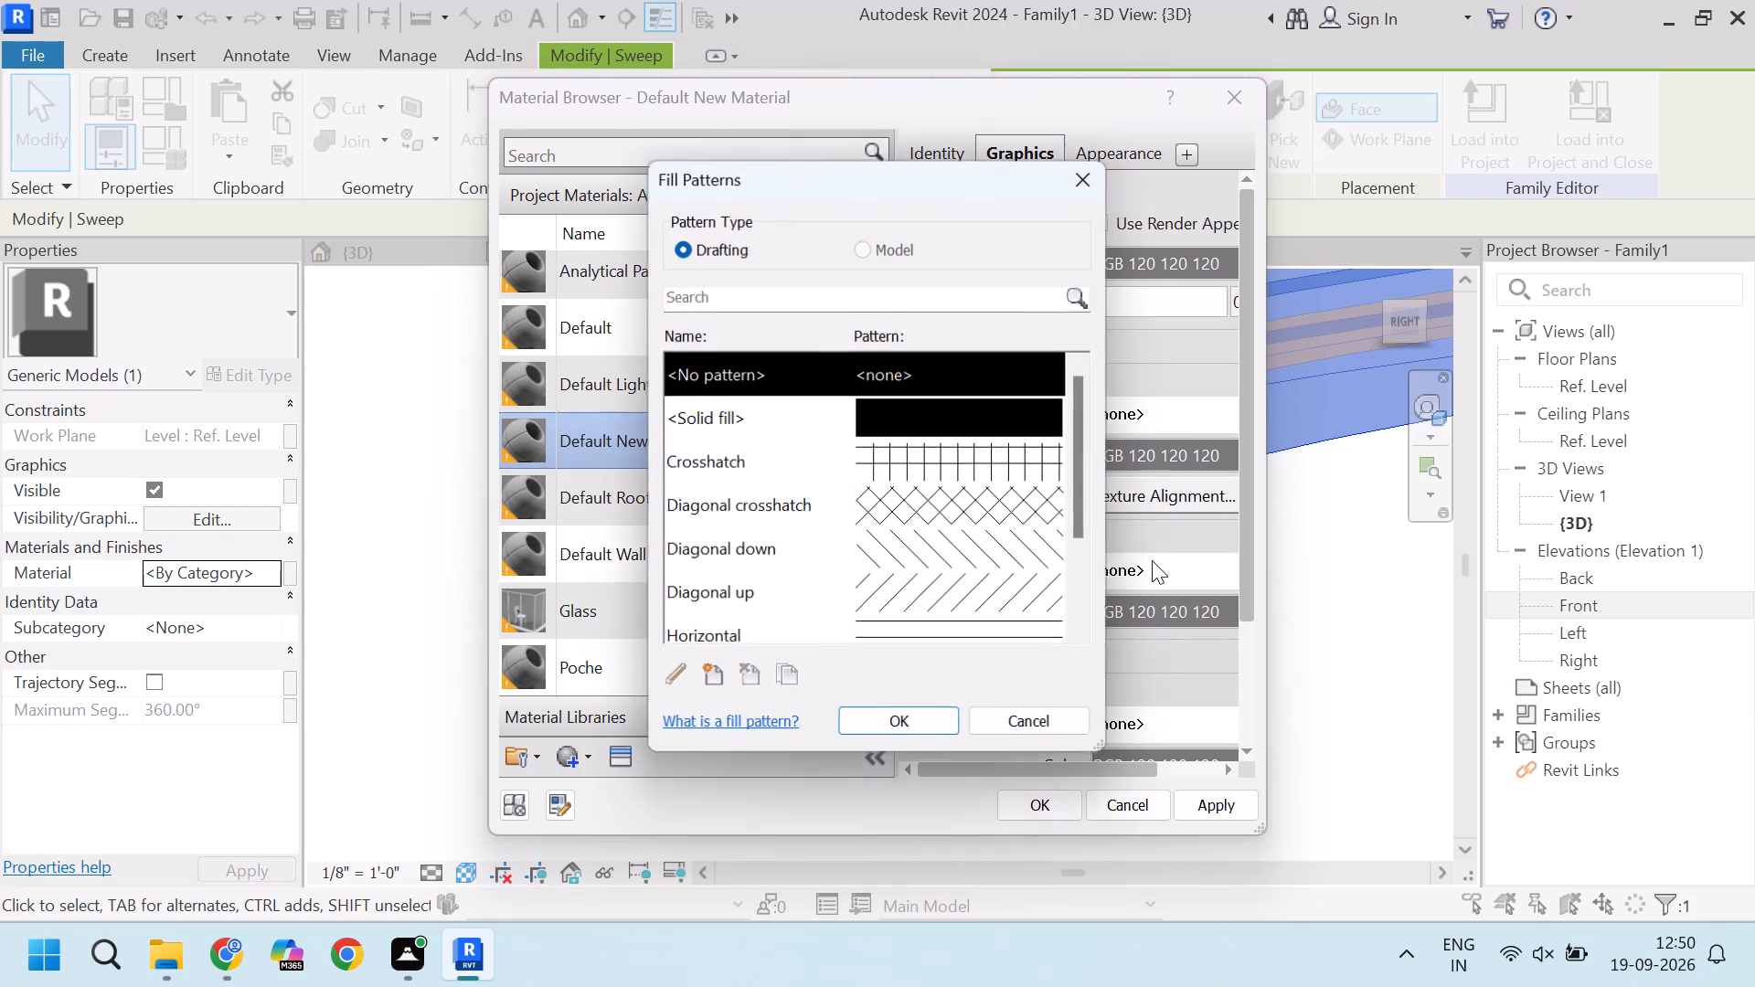
left_click(1150, 148)
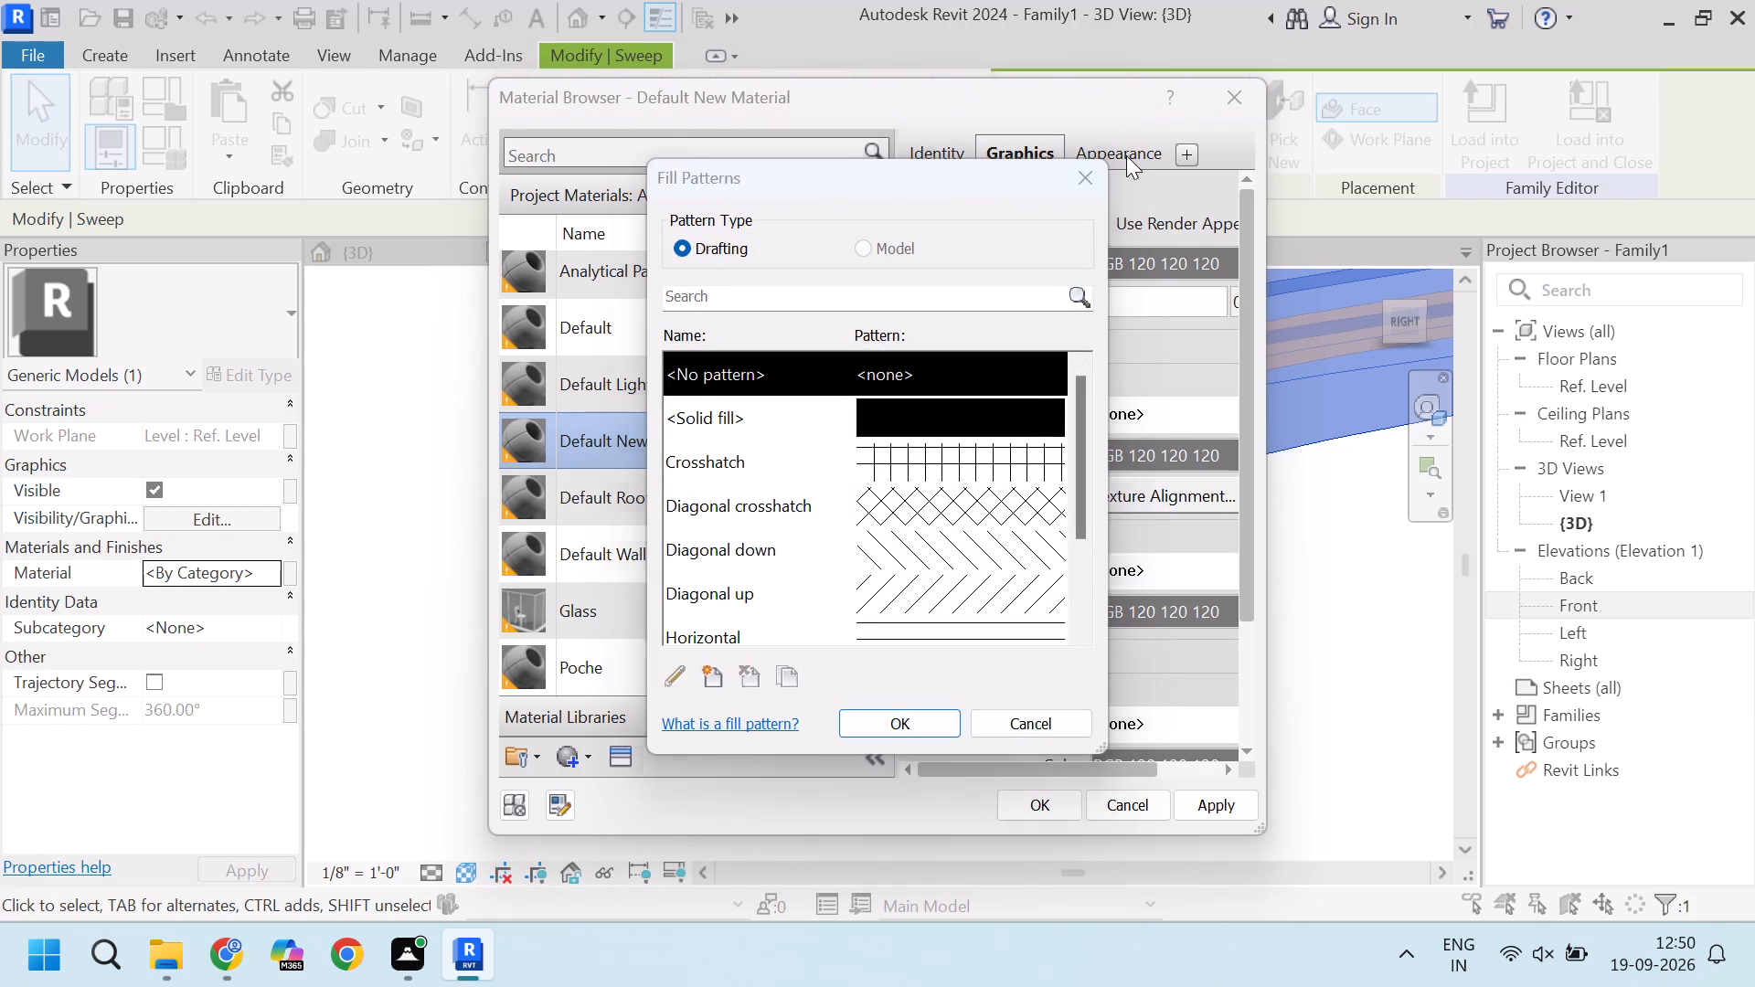
left_click(1126, 155)
left_click(1062, 164)
left_click(1111, 141)
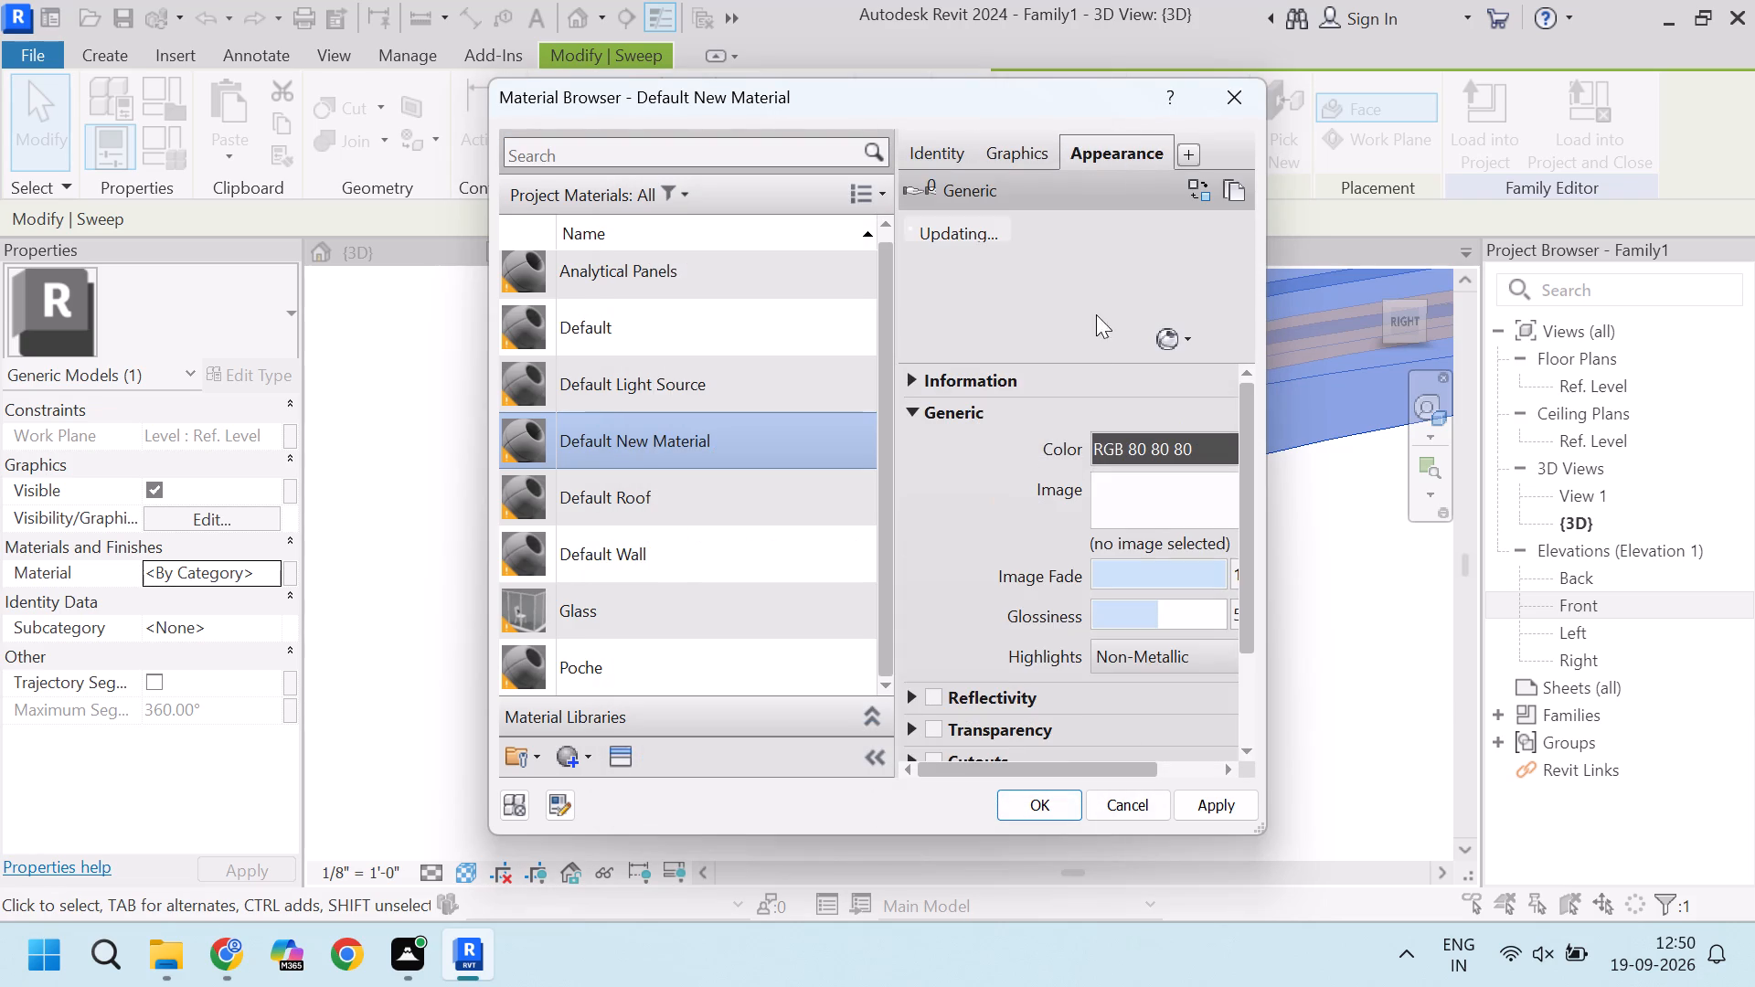
scroll(1062, 611, "down", 2)
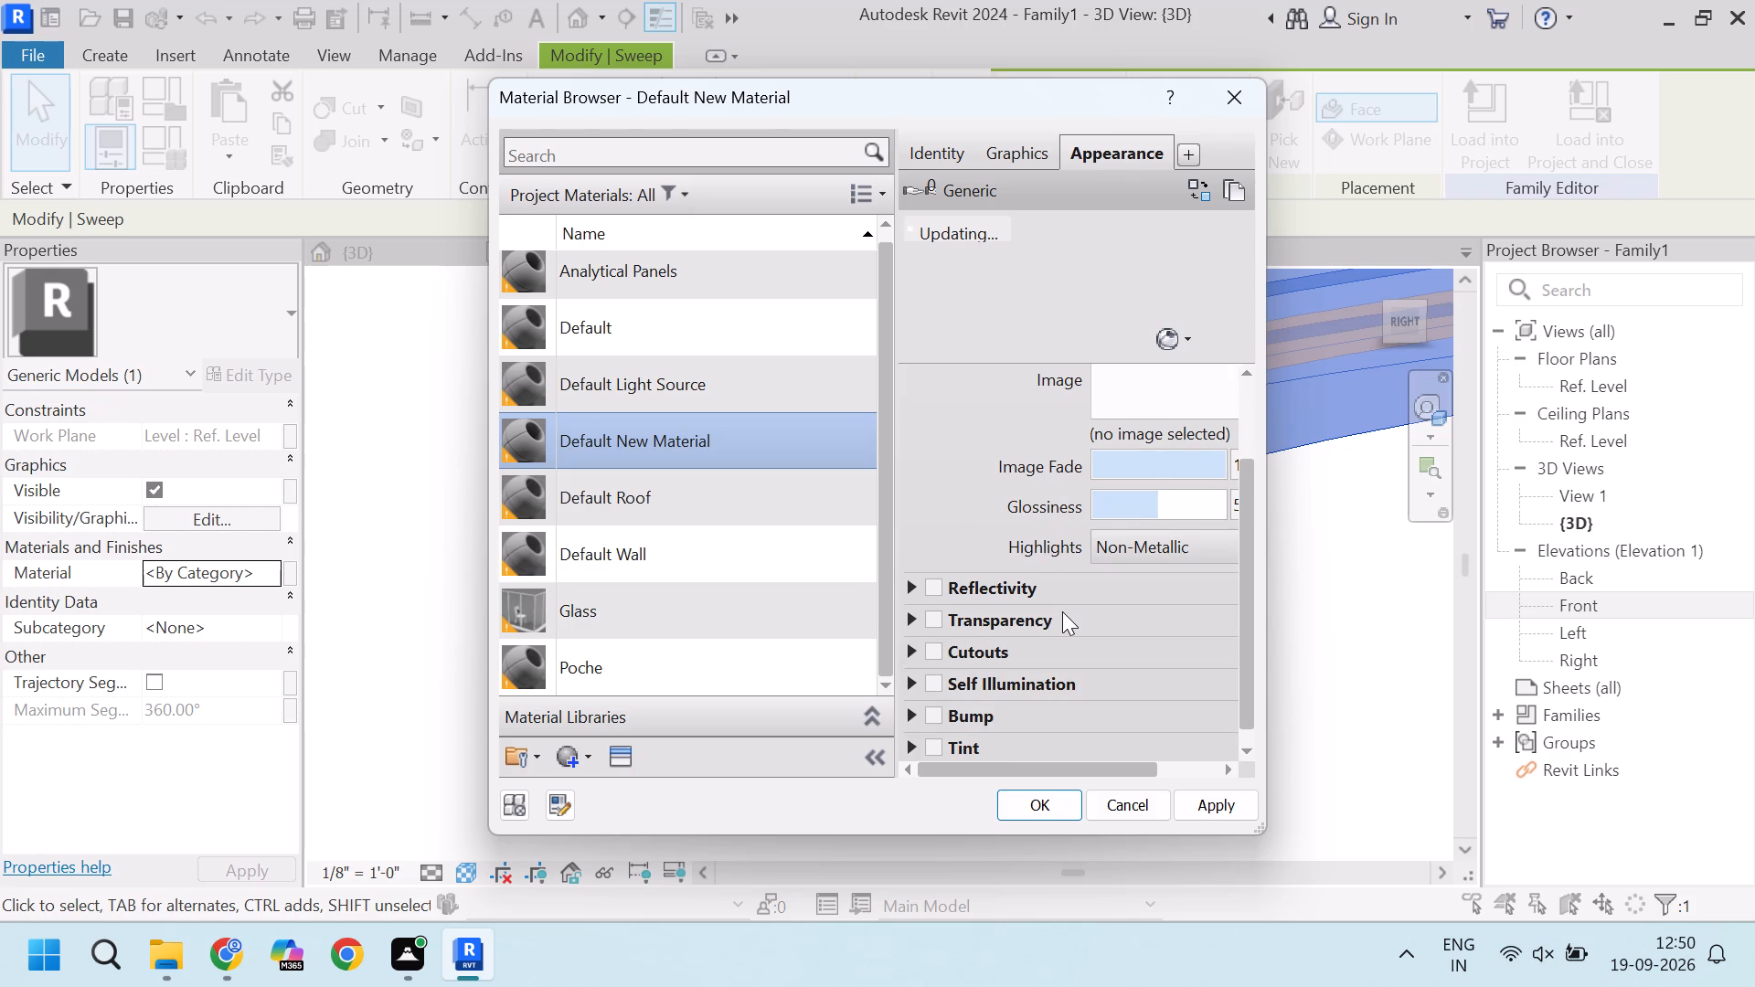
scroll(1062, 611, "down", 1)
scroll(1062, 611, "up", 4)
left_click(954, 150)
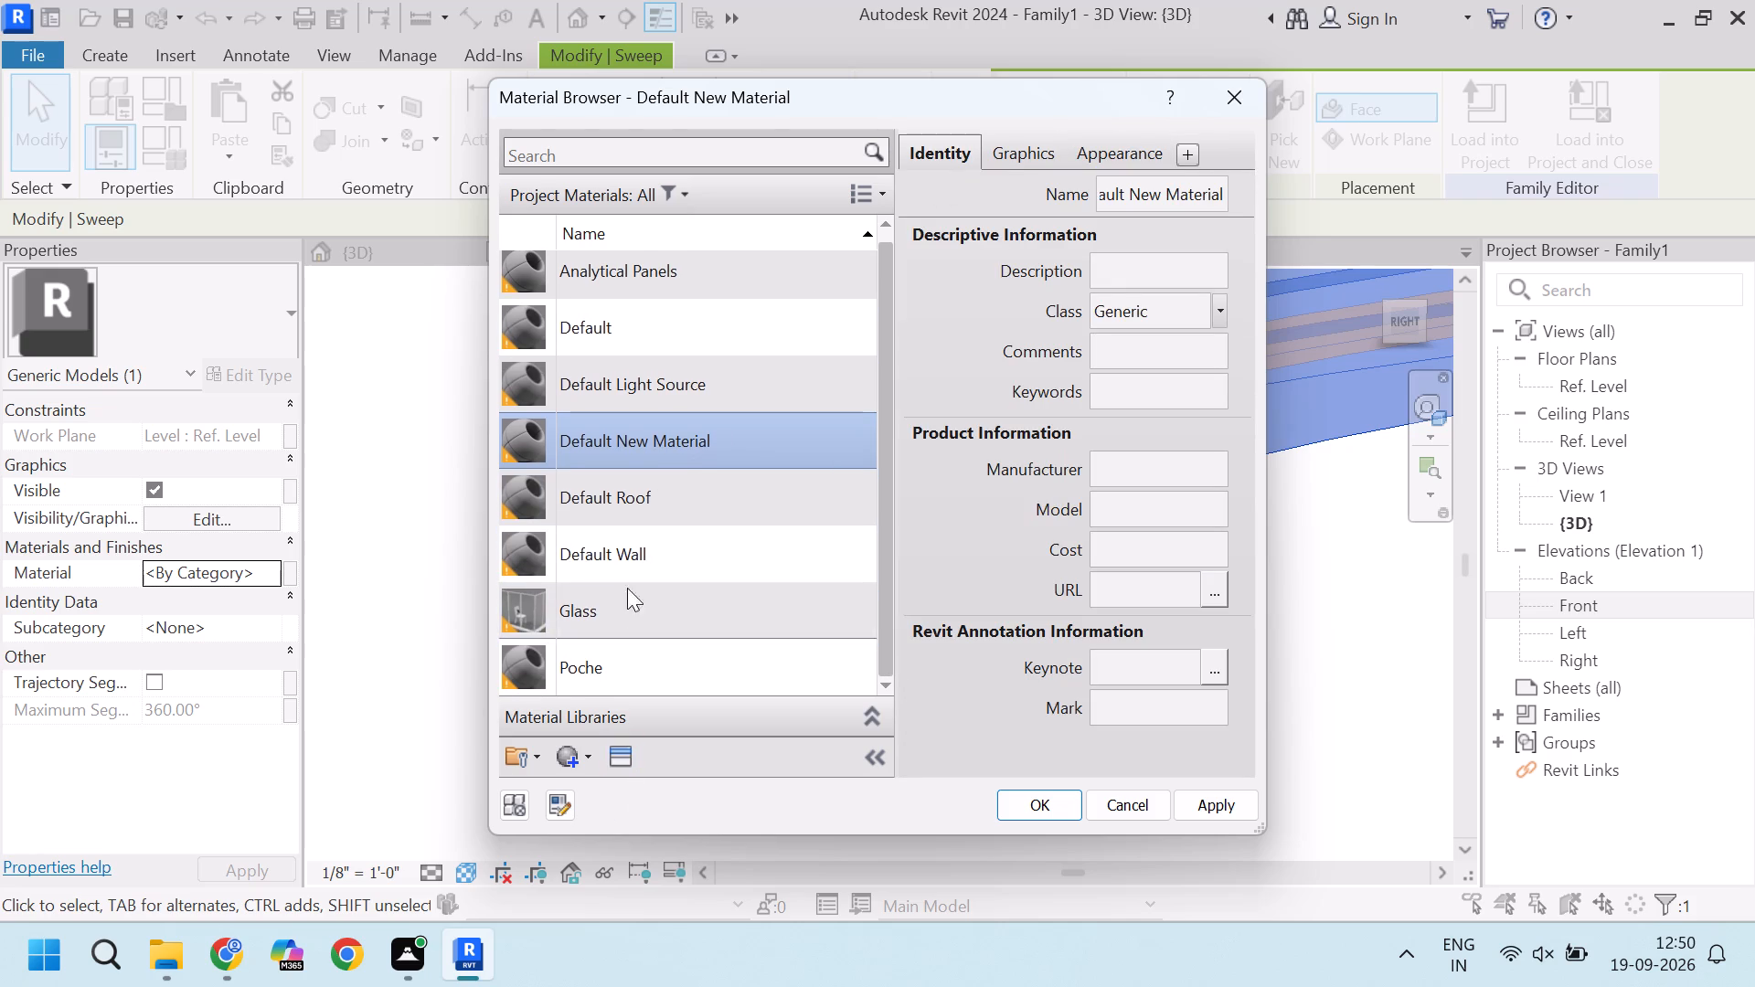
Browse the Stone, Tile and Paint categories of Autodesk Physical Assets for an asset for the new material.
left_click(662, 435)
left_click(618, 755)
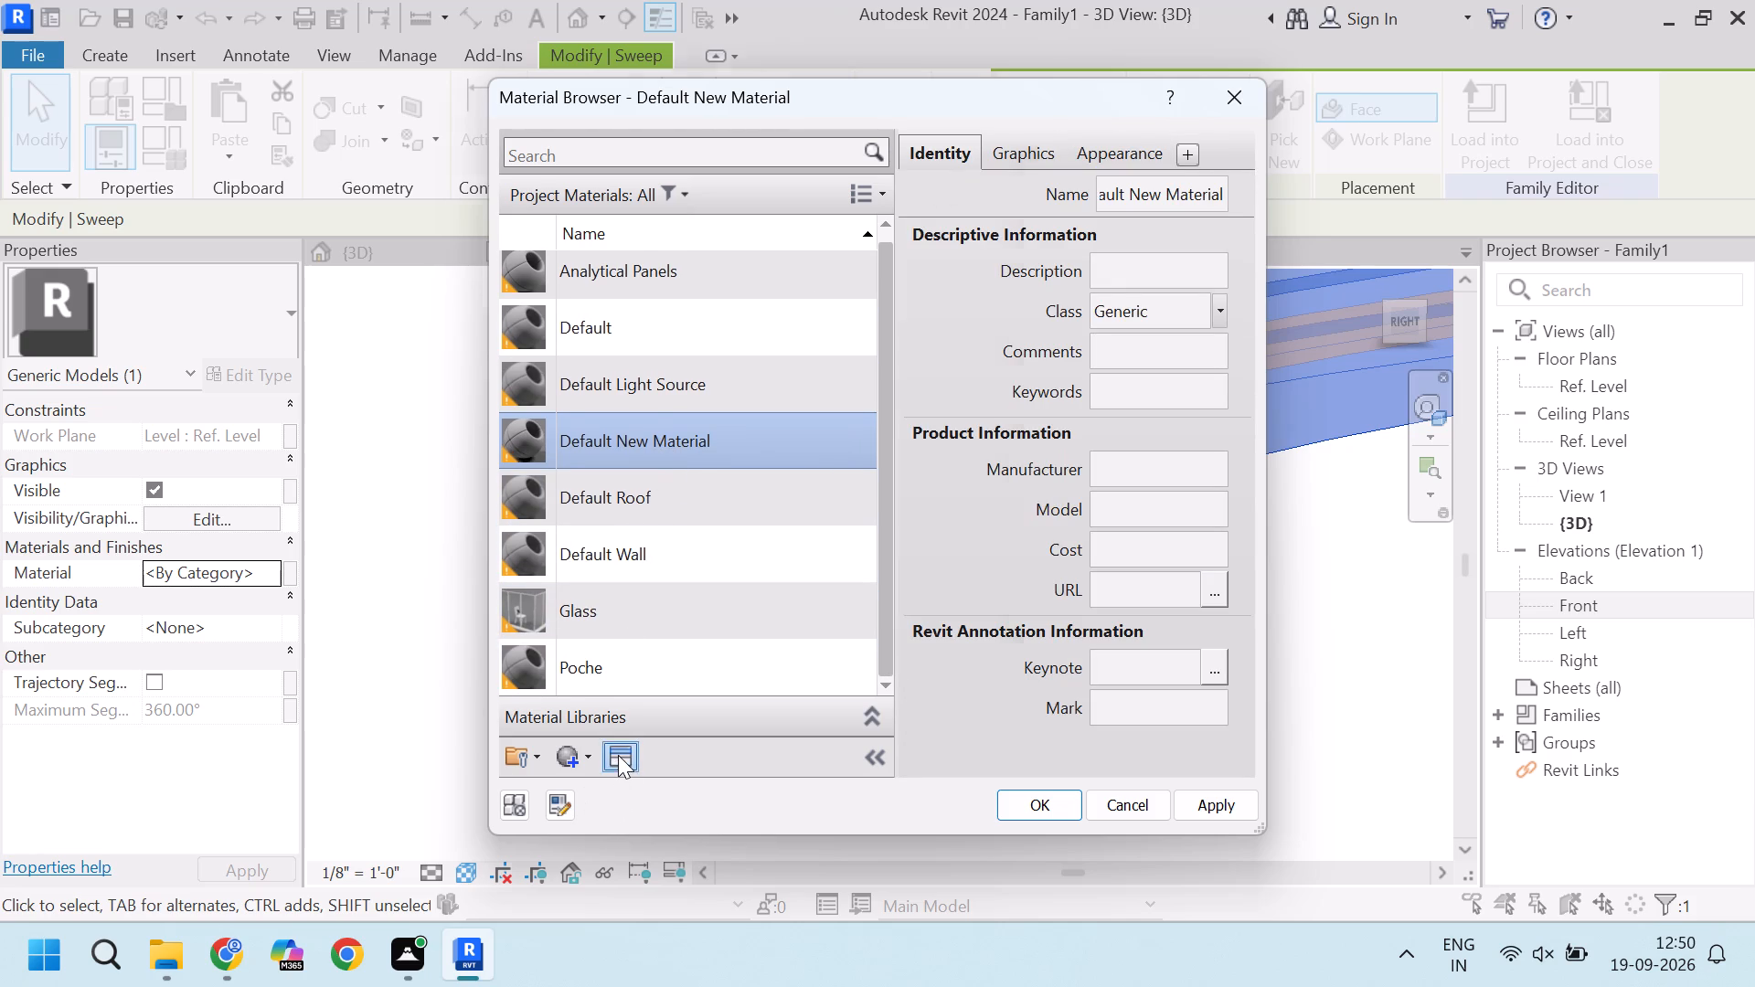
scroll(1207, 489, "down", 1)
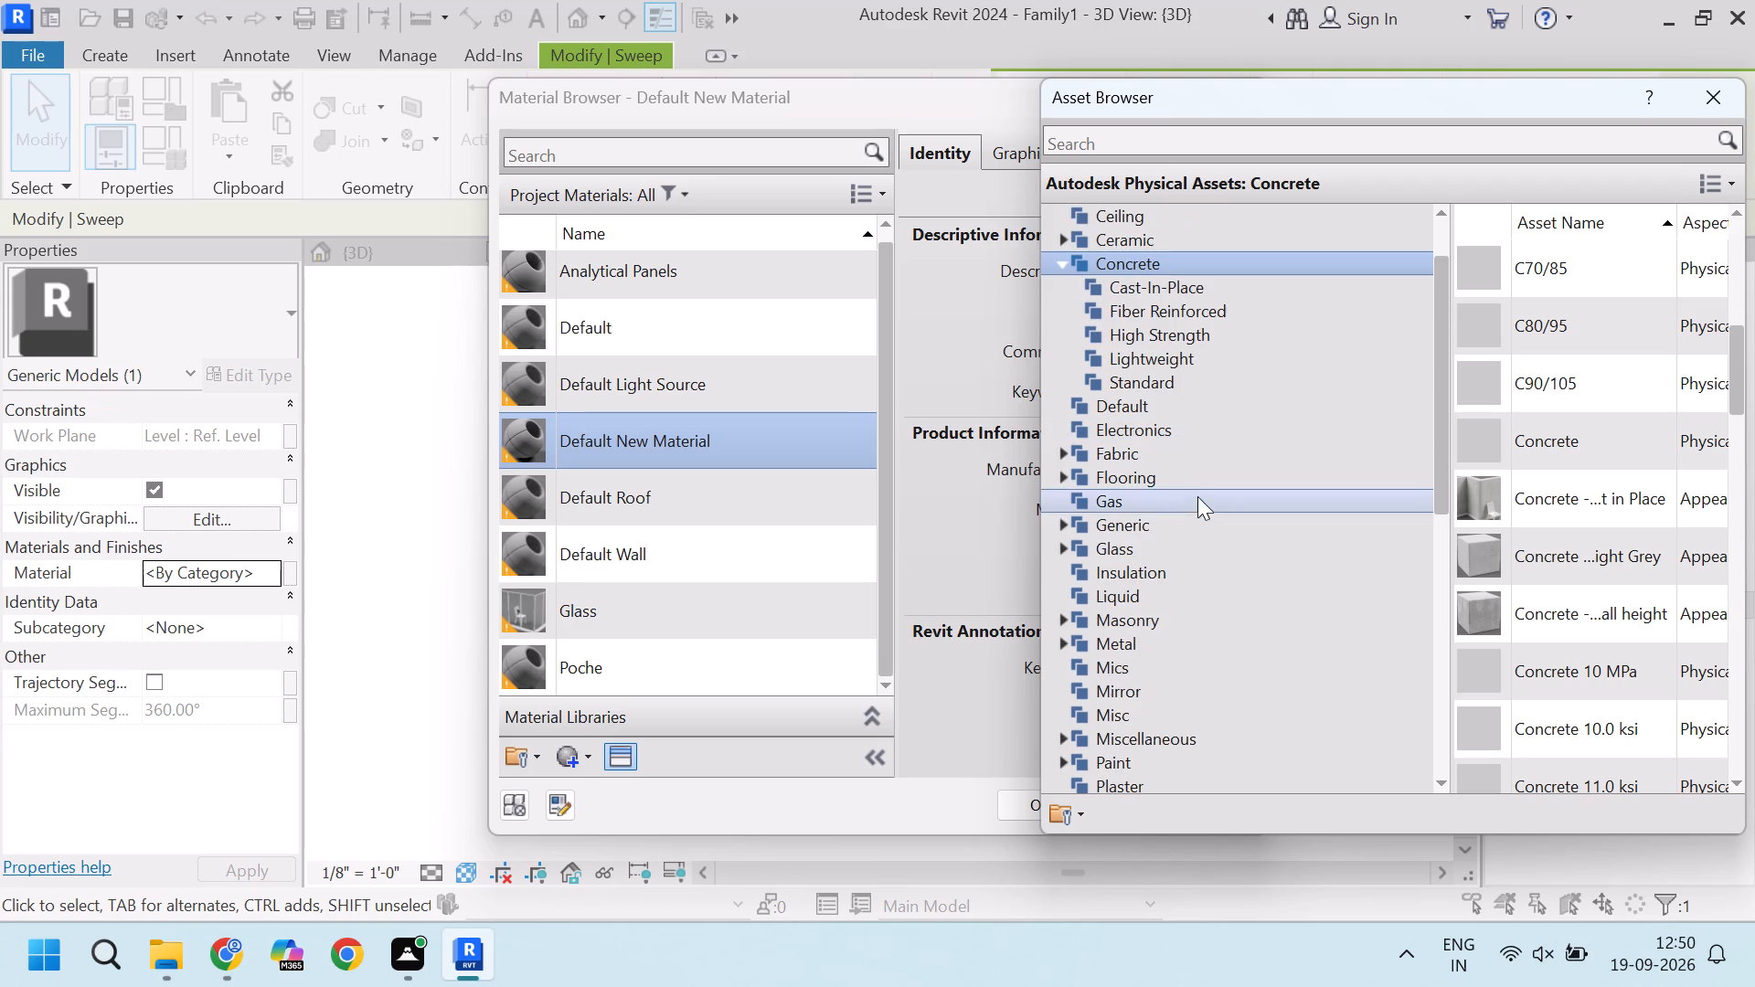
scroll(1153, 610, "down", 3)
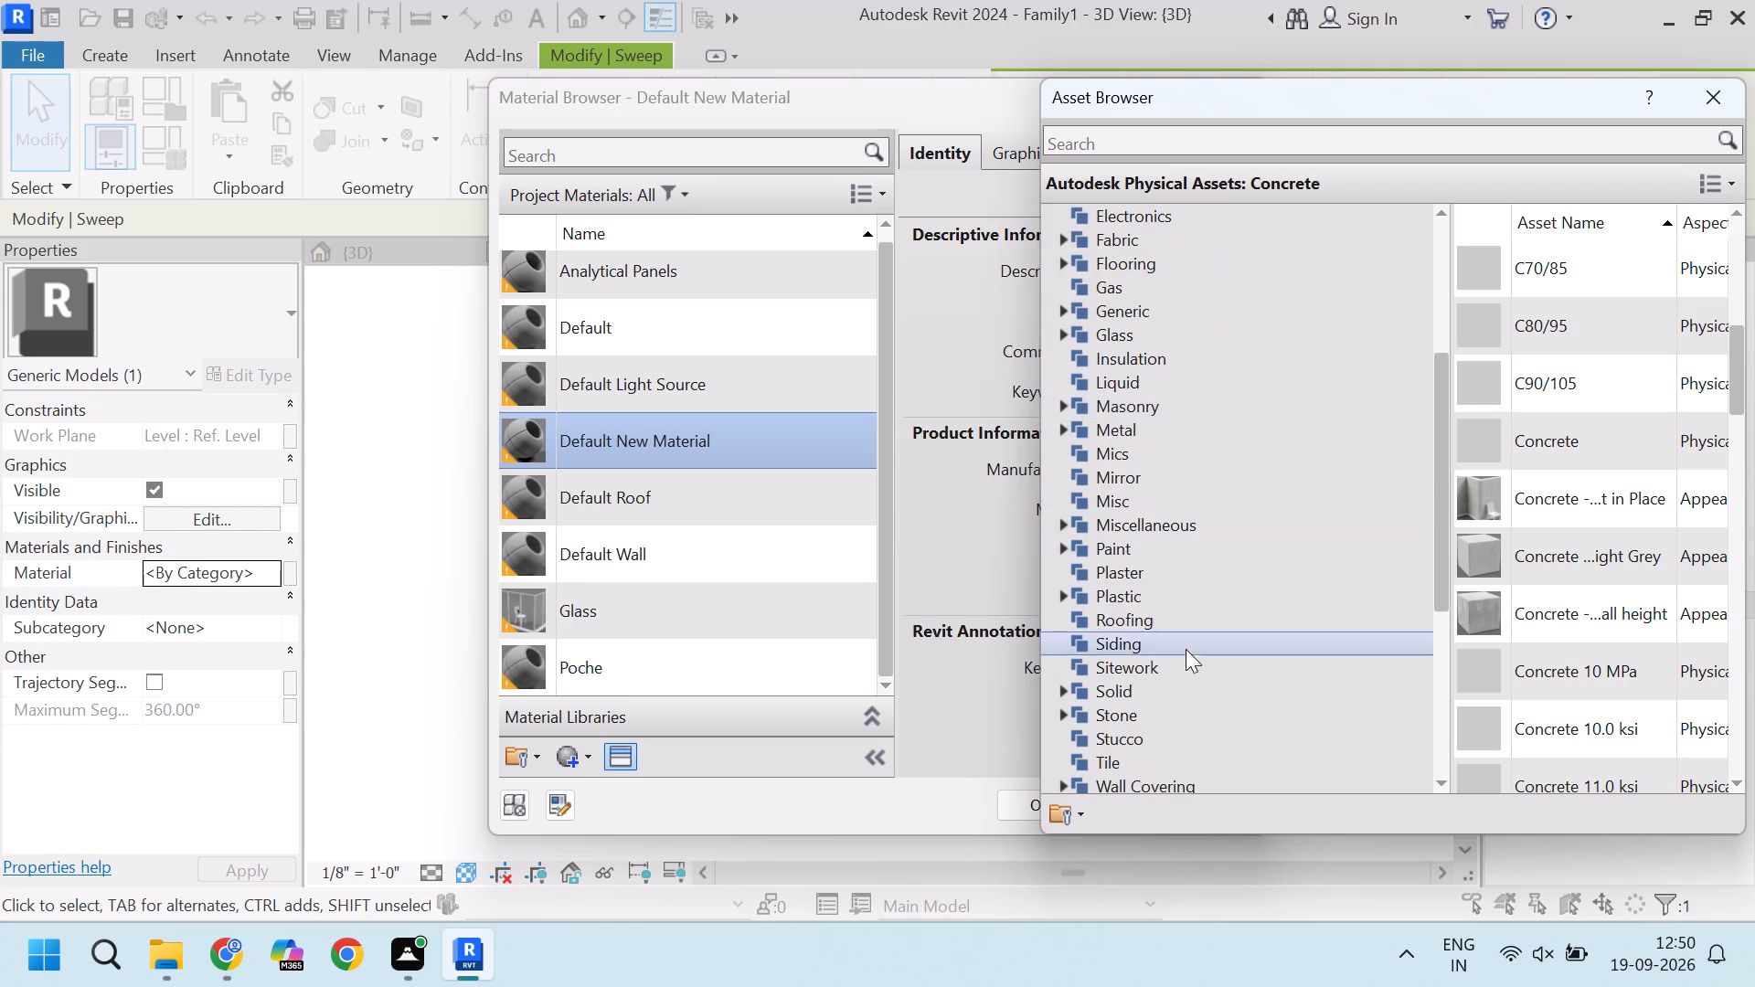
left_click(1151, 713)
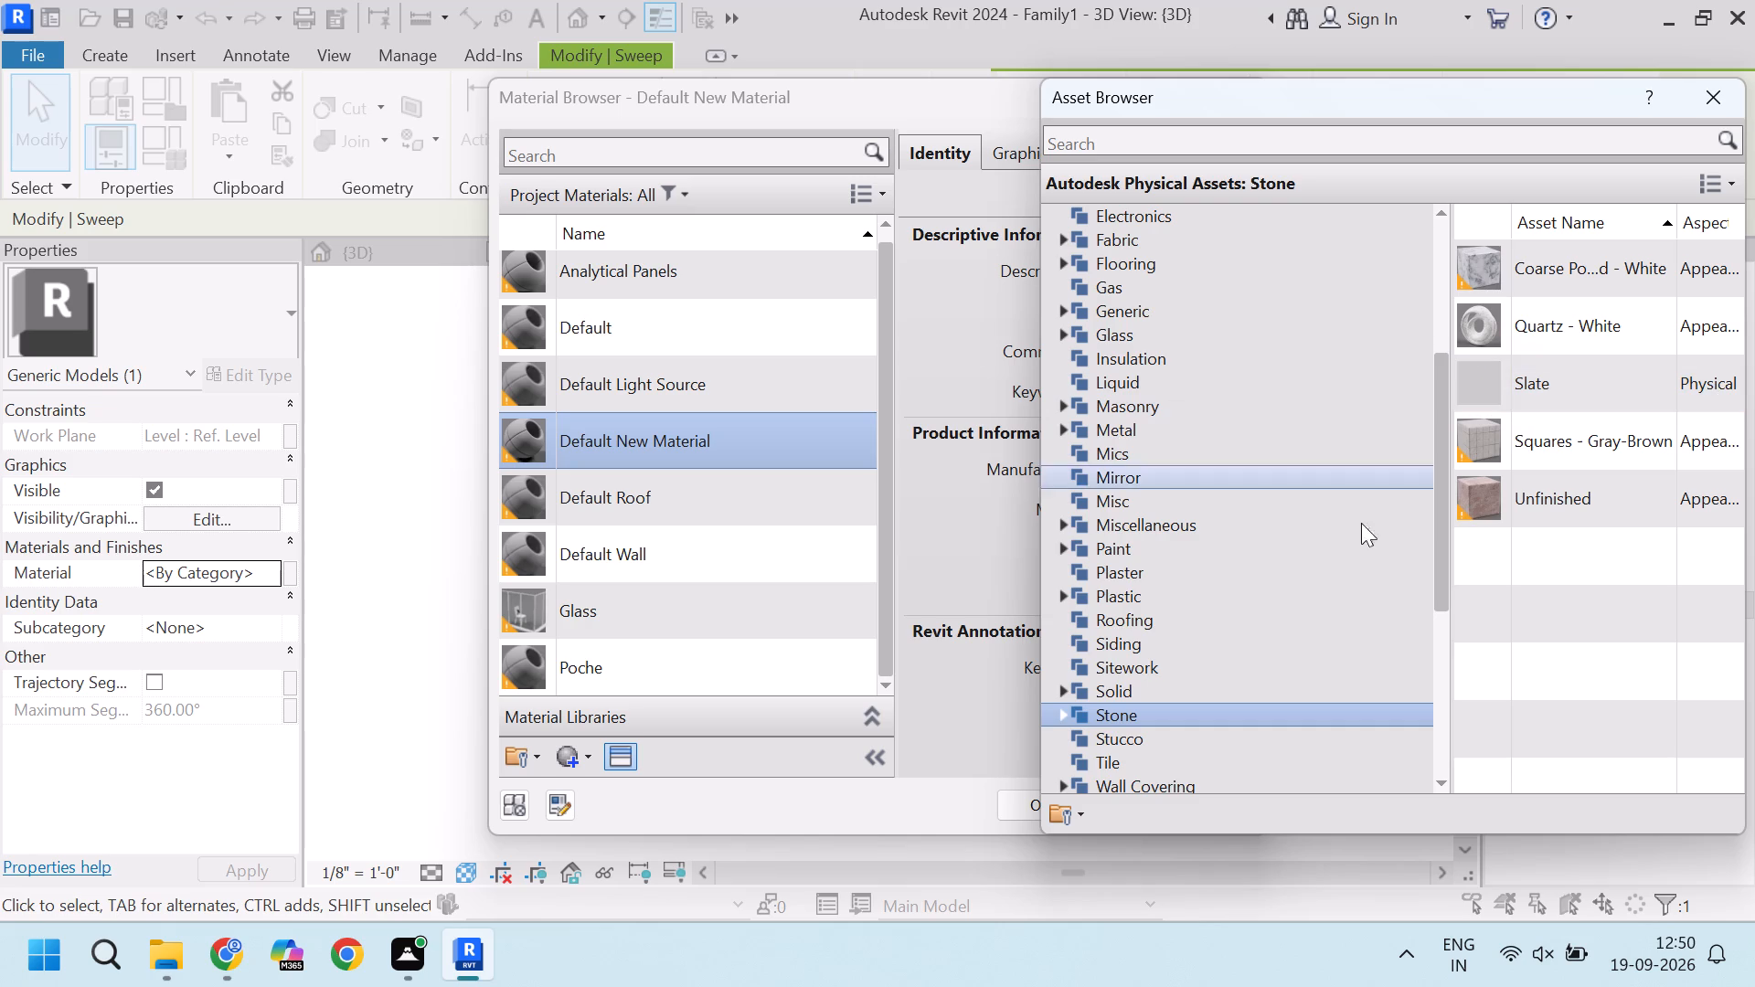
scroll(1171, 727, "down", 2)
left_click(1128, 610)
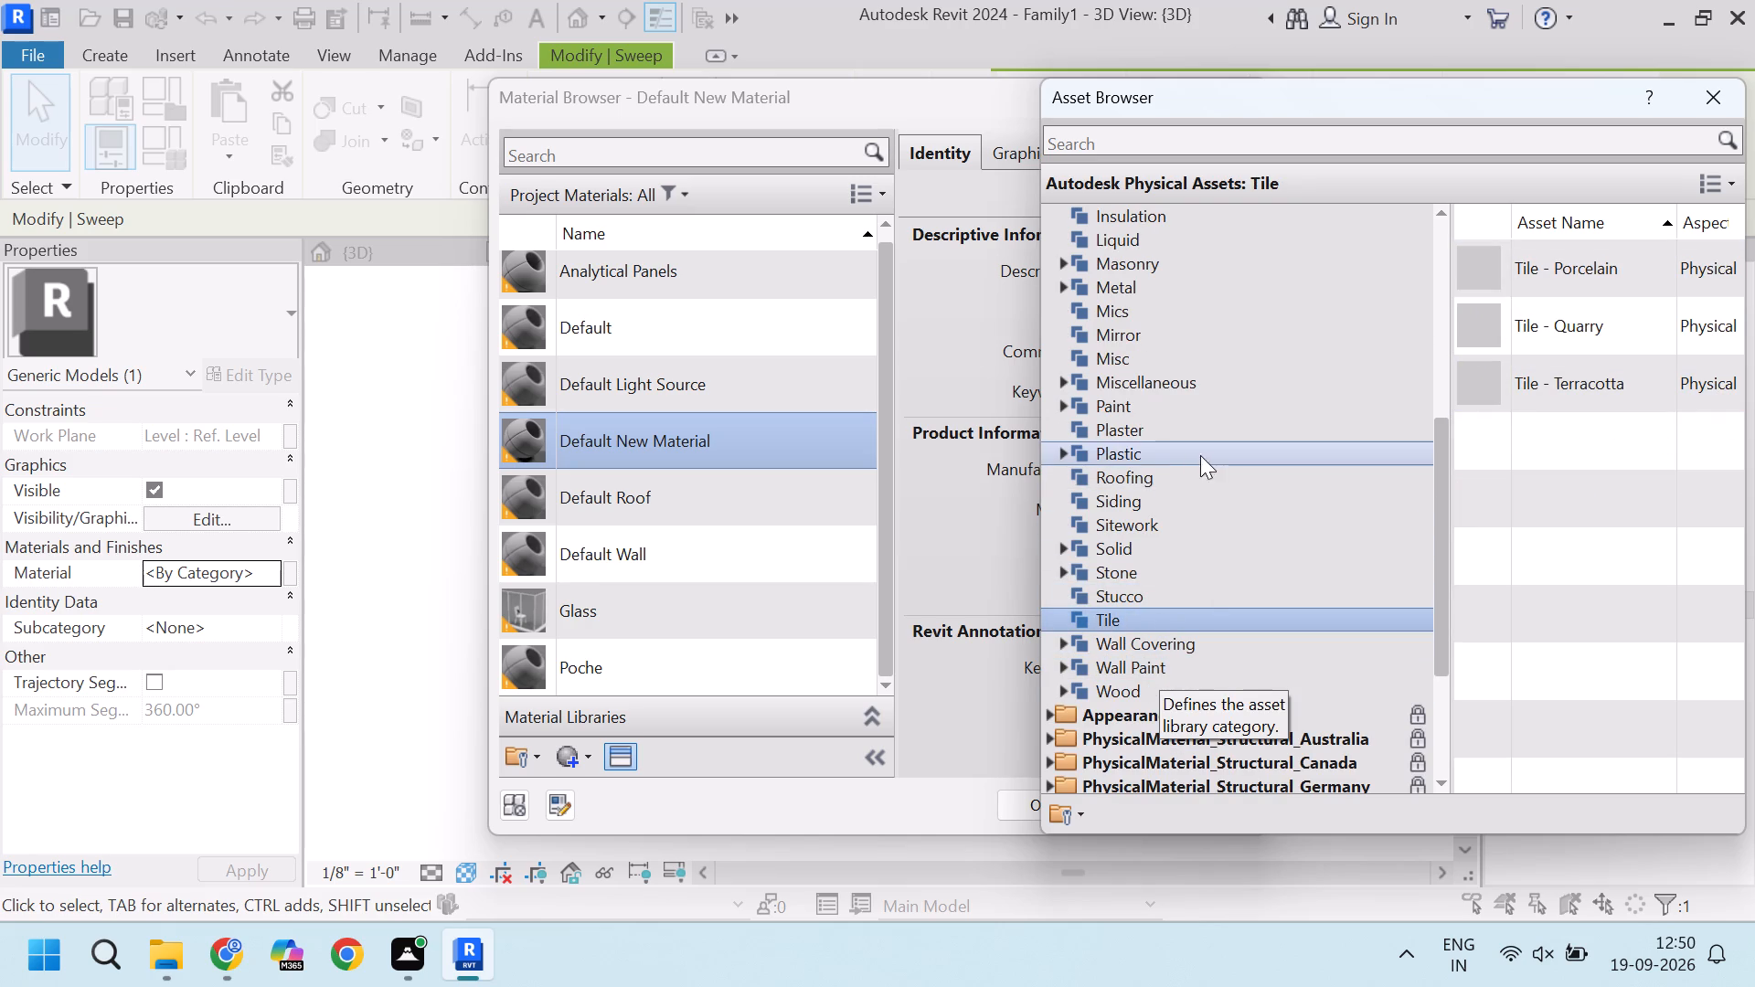
left_click(1167, 411)
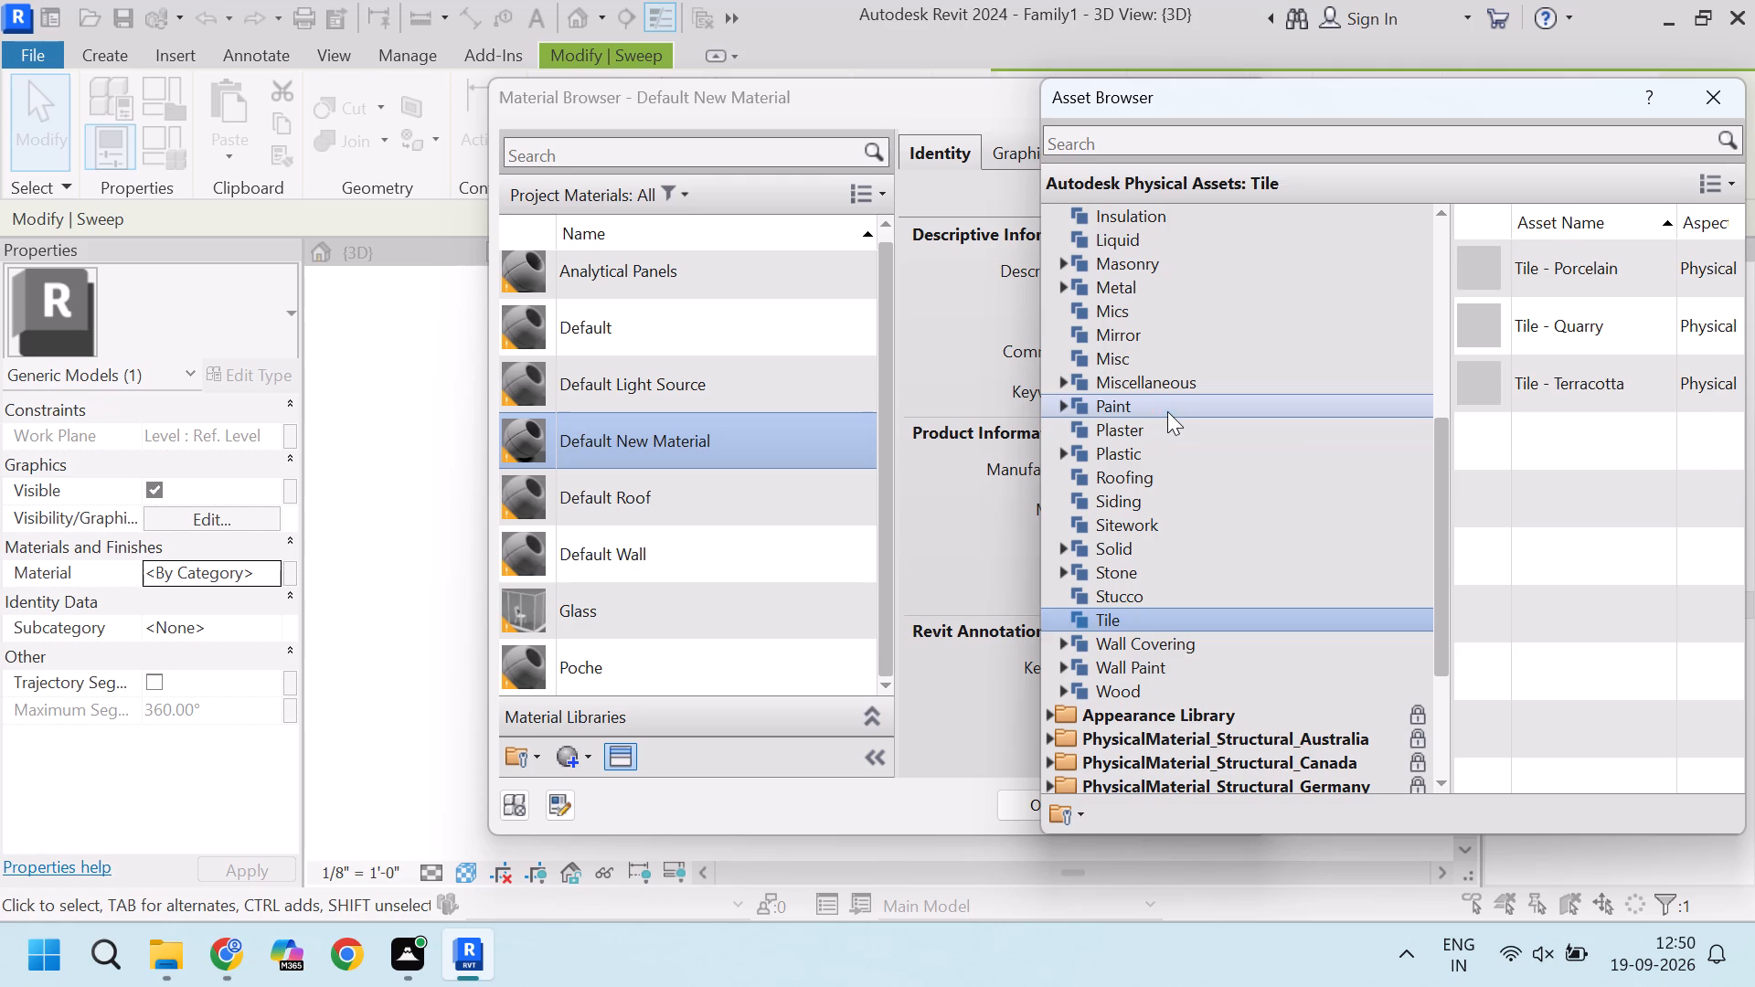
scroll(1559, 534, "up", 3)
scroll(1559, 534, "down", 3)
scroll(1559, 534, "up", 5)
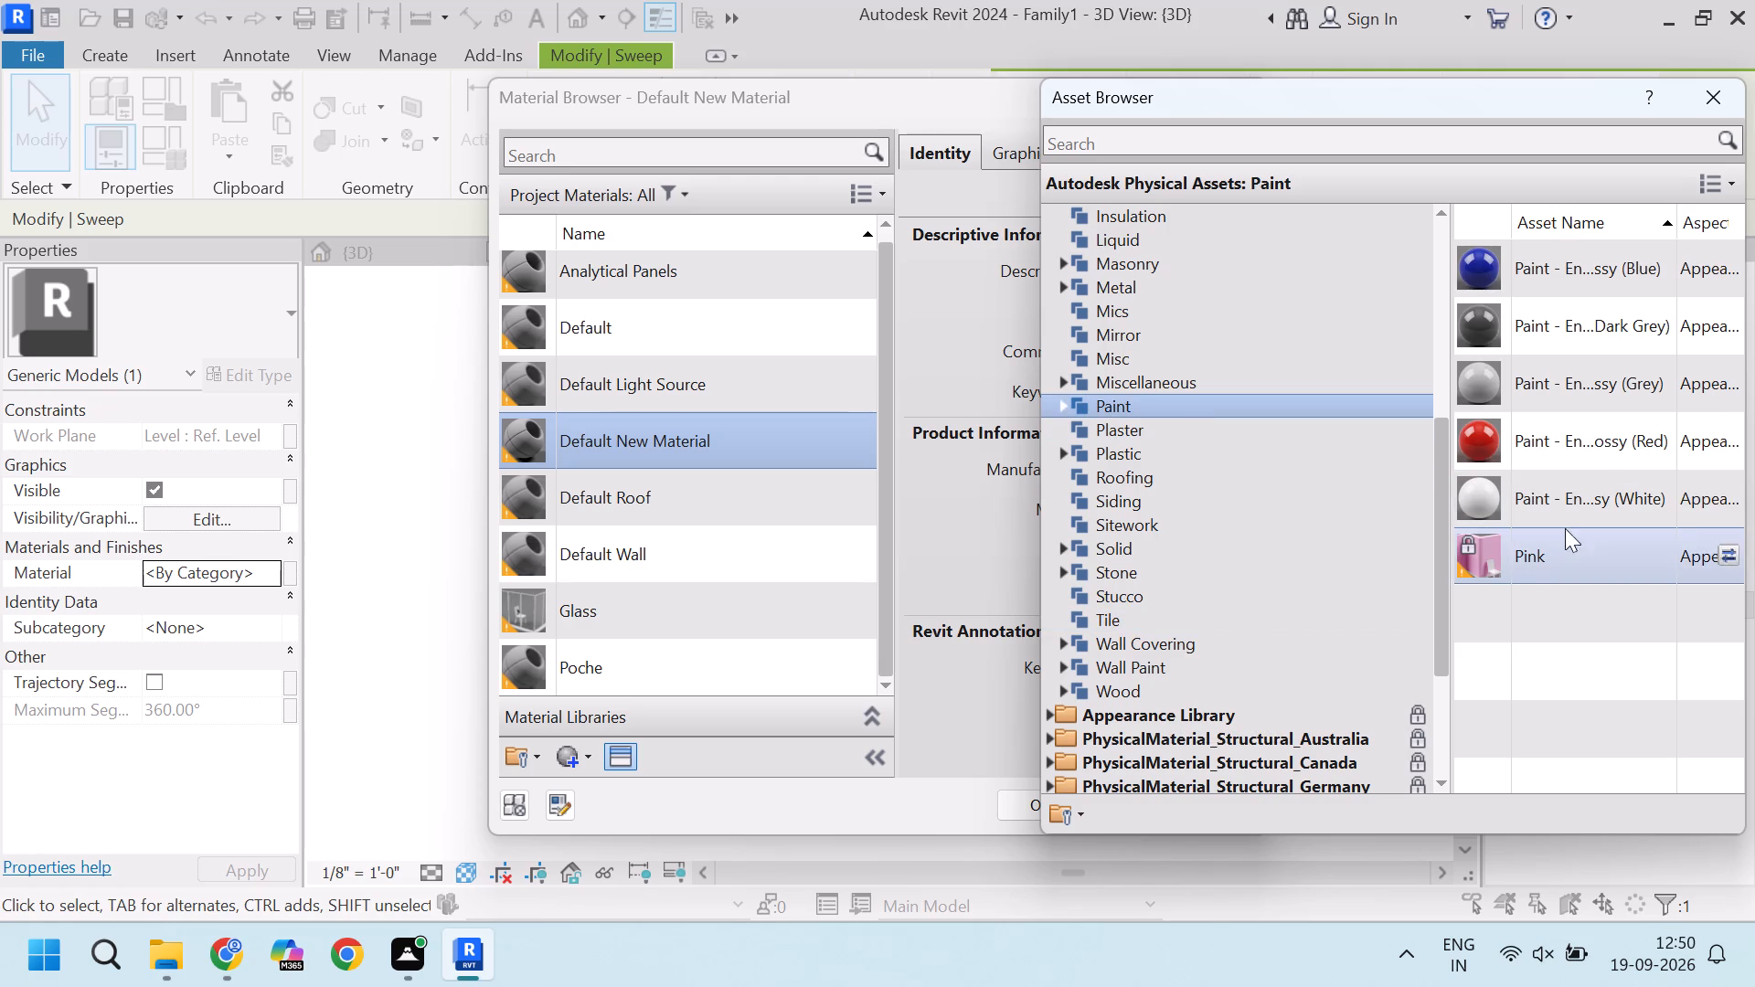
scroll(1223, 354, "up", 7)
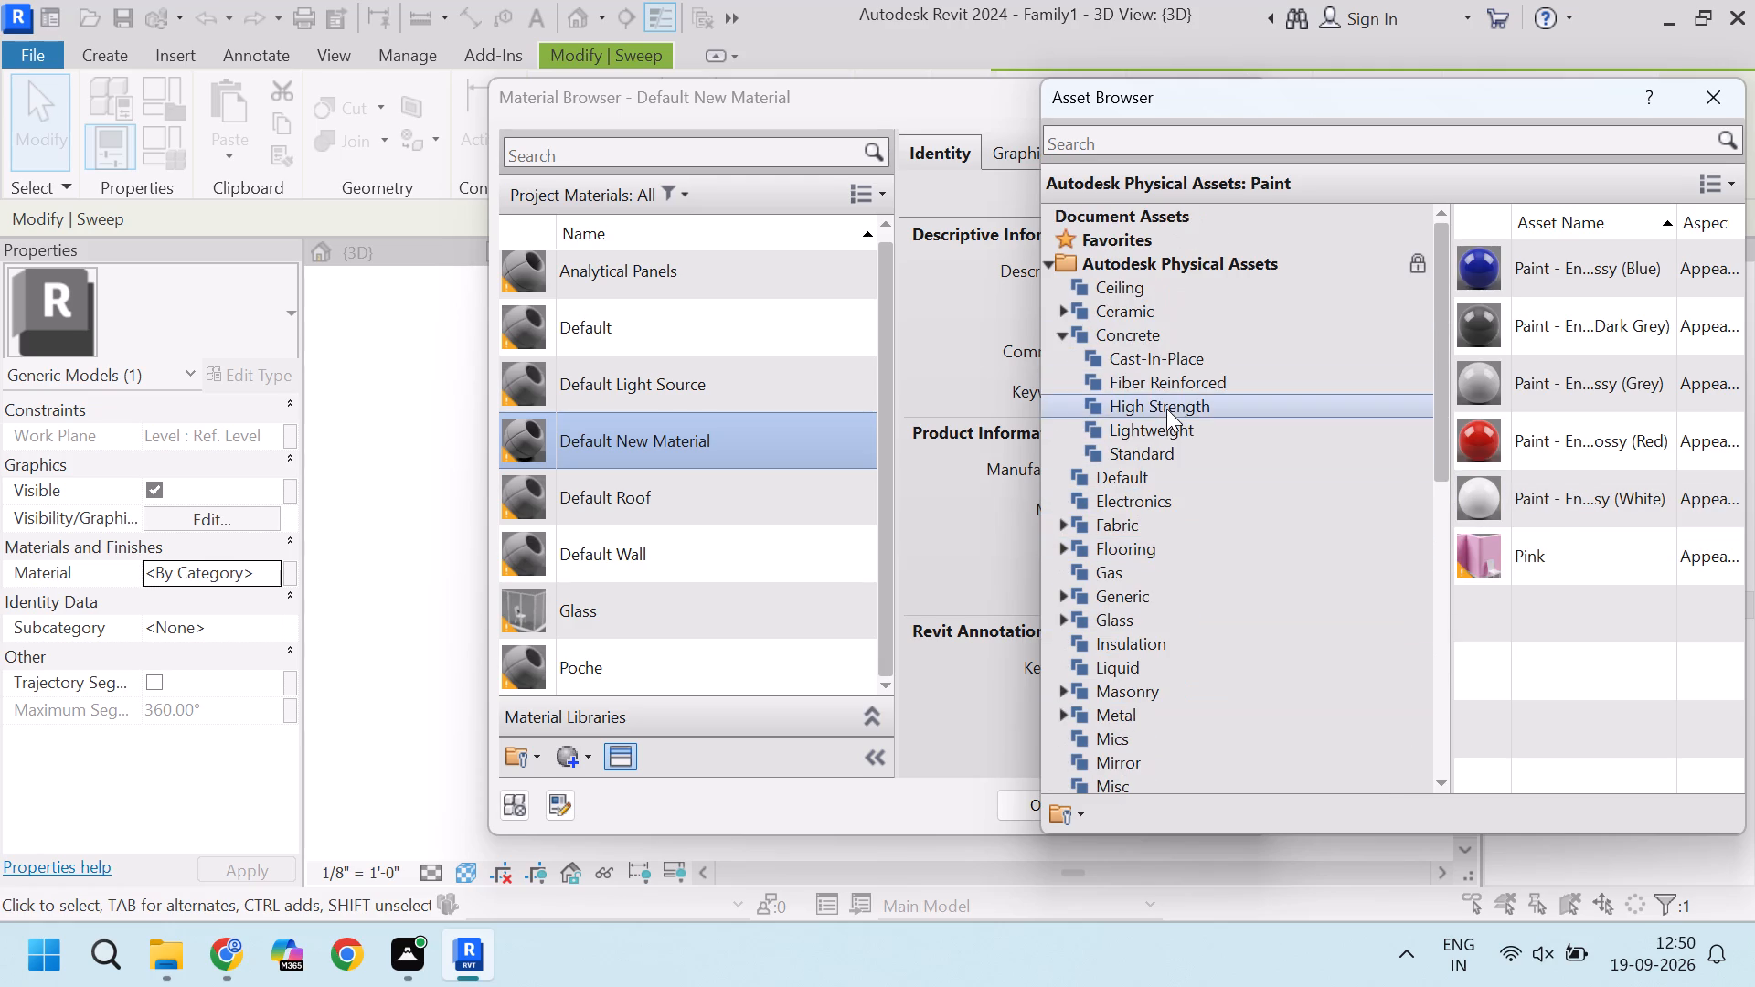
Browse the Concrete assets of the Appearance Library for an appearance for the new material.
scroll(1125, 422, "down", 3)
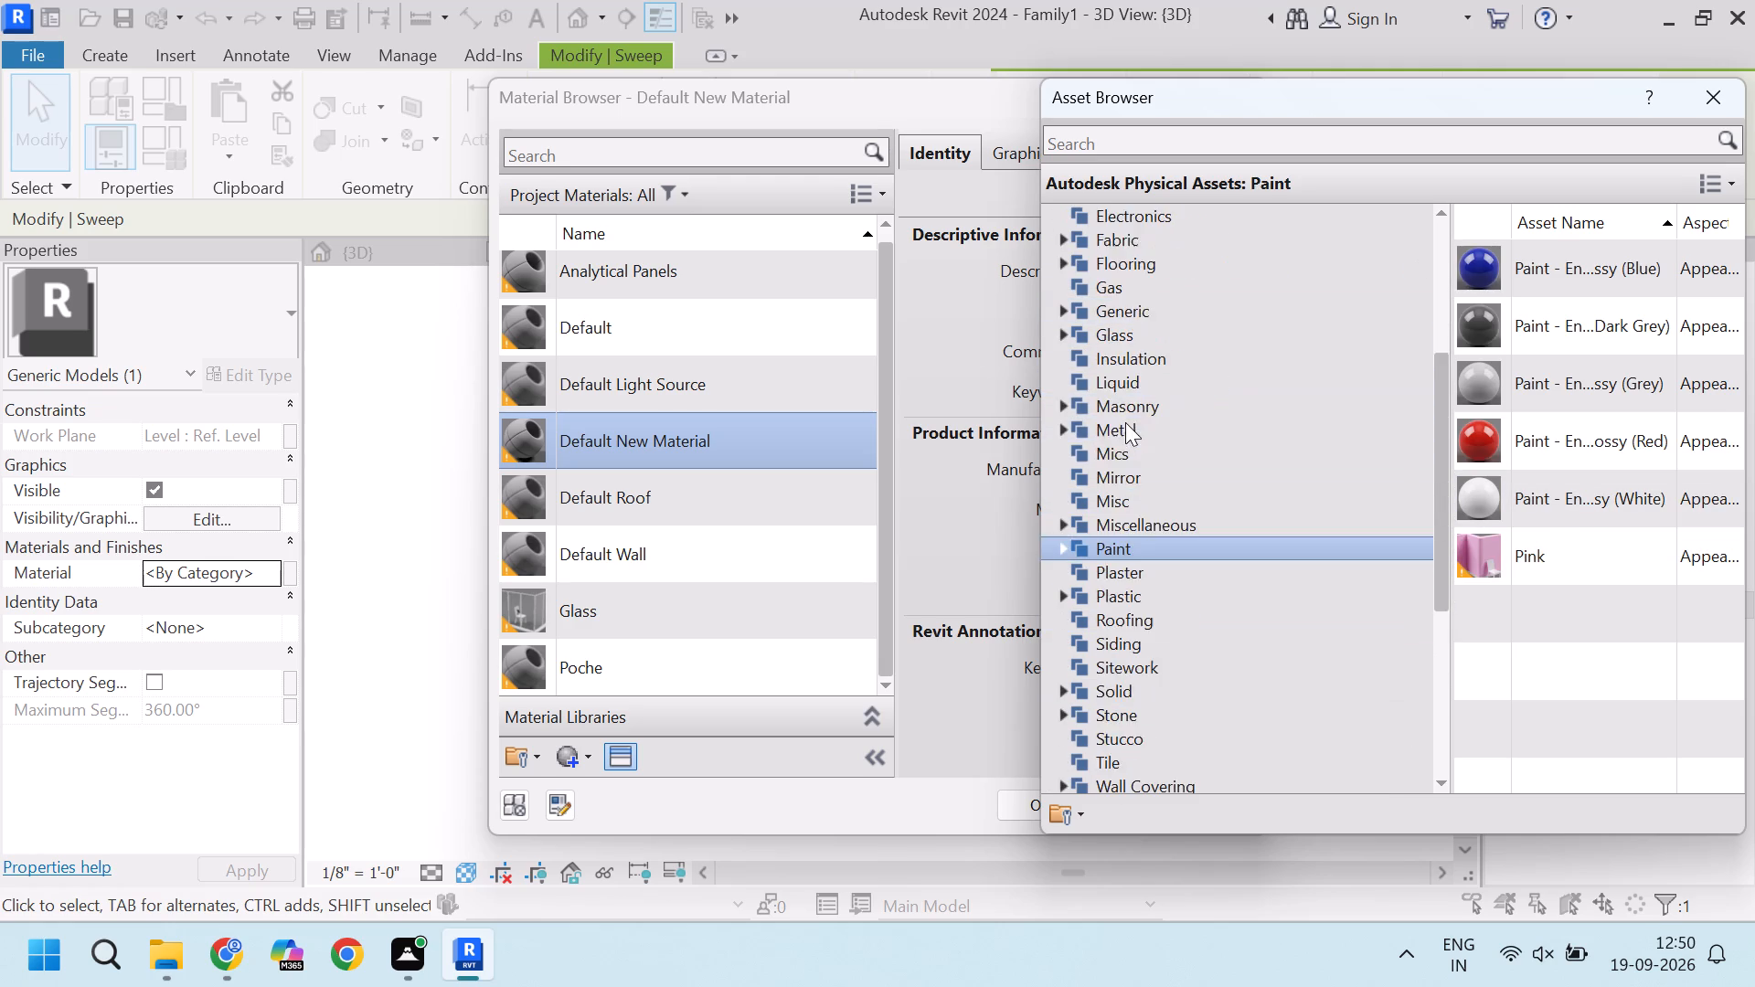
scroll(1125, 422, "down", 7)
left_click(1216, 498)
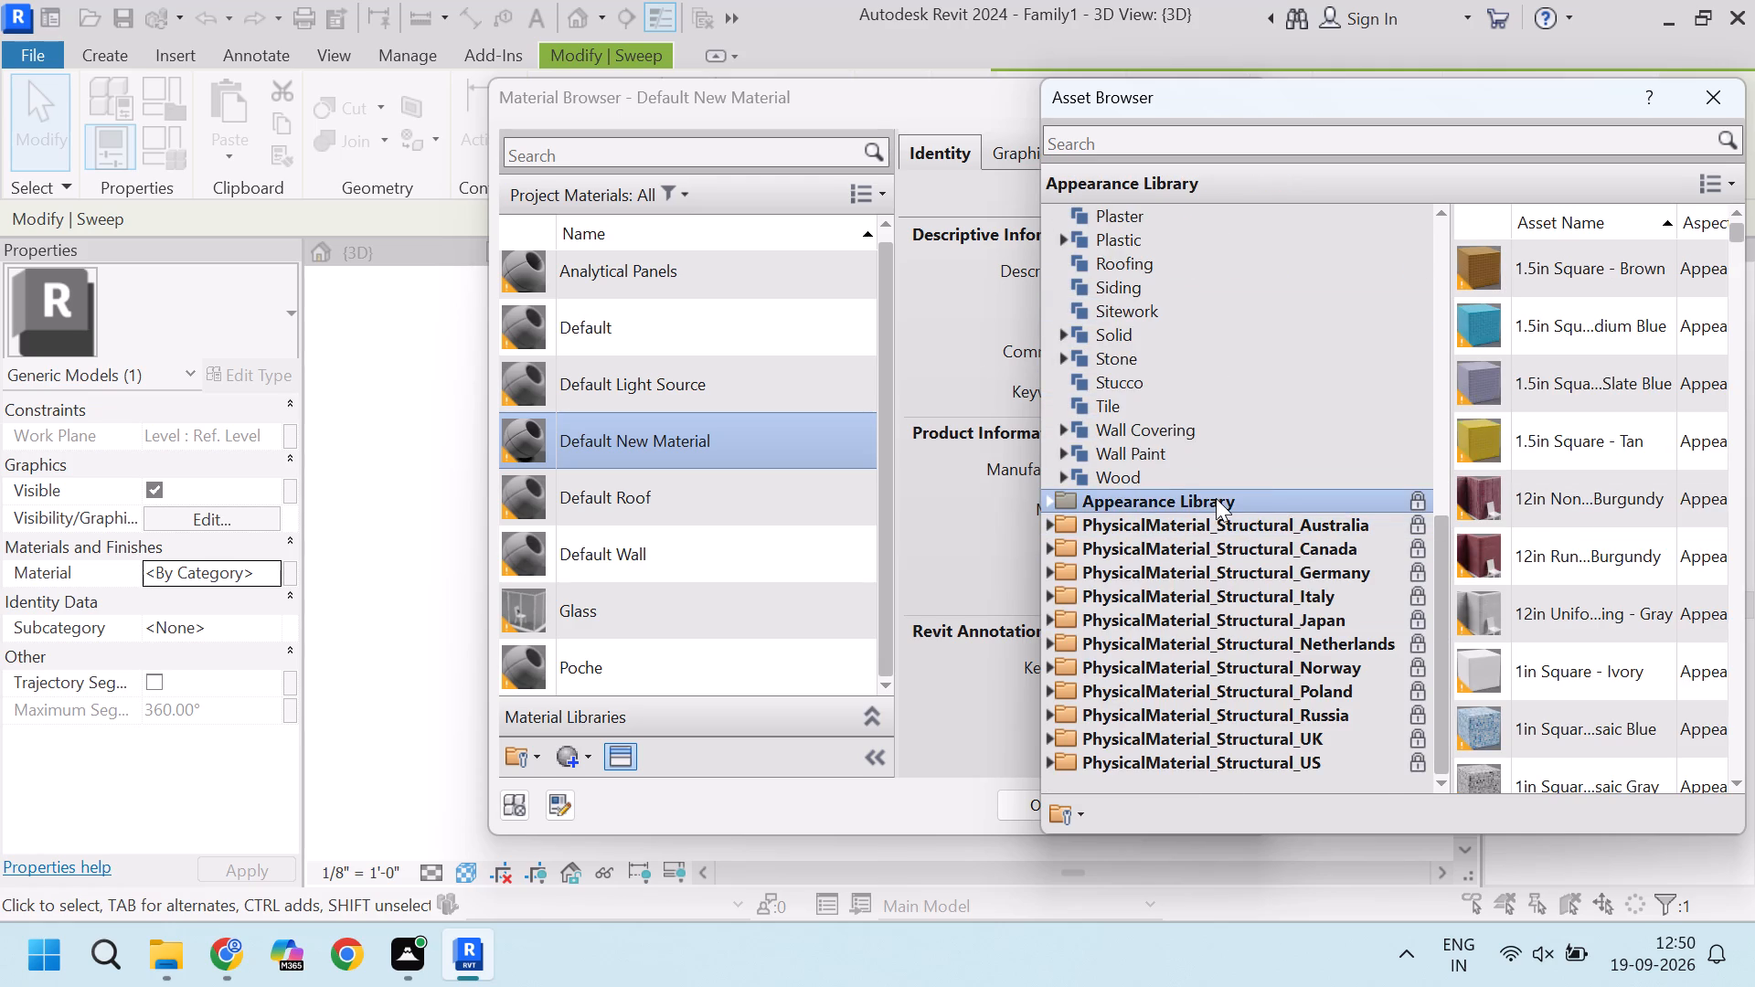
left_click(1046, 496)
left_click(1128, 569)
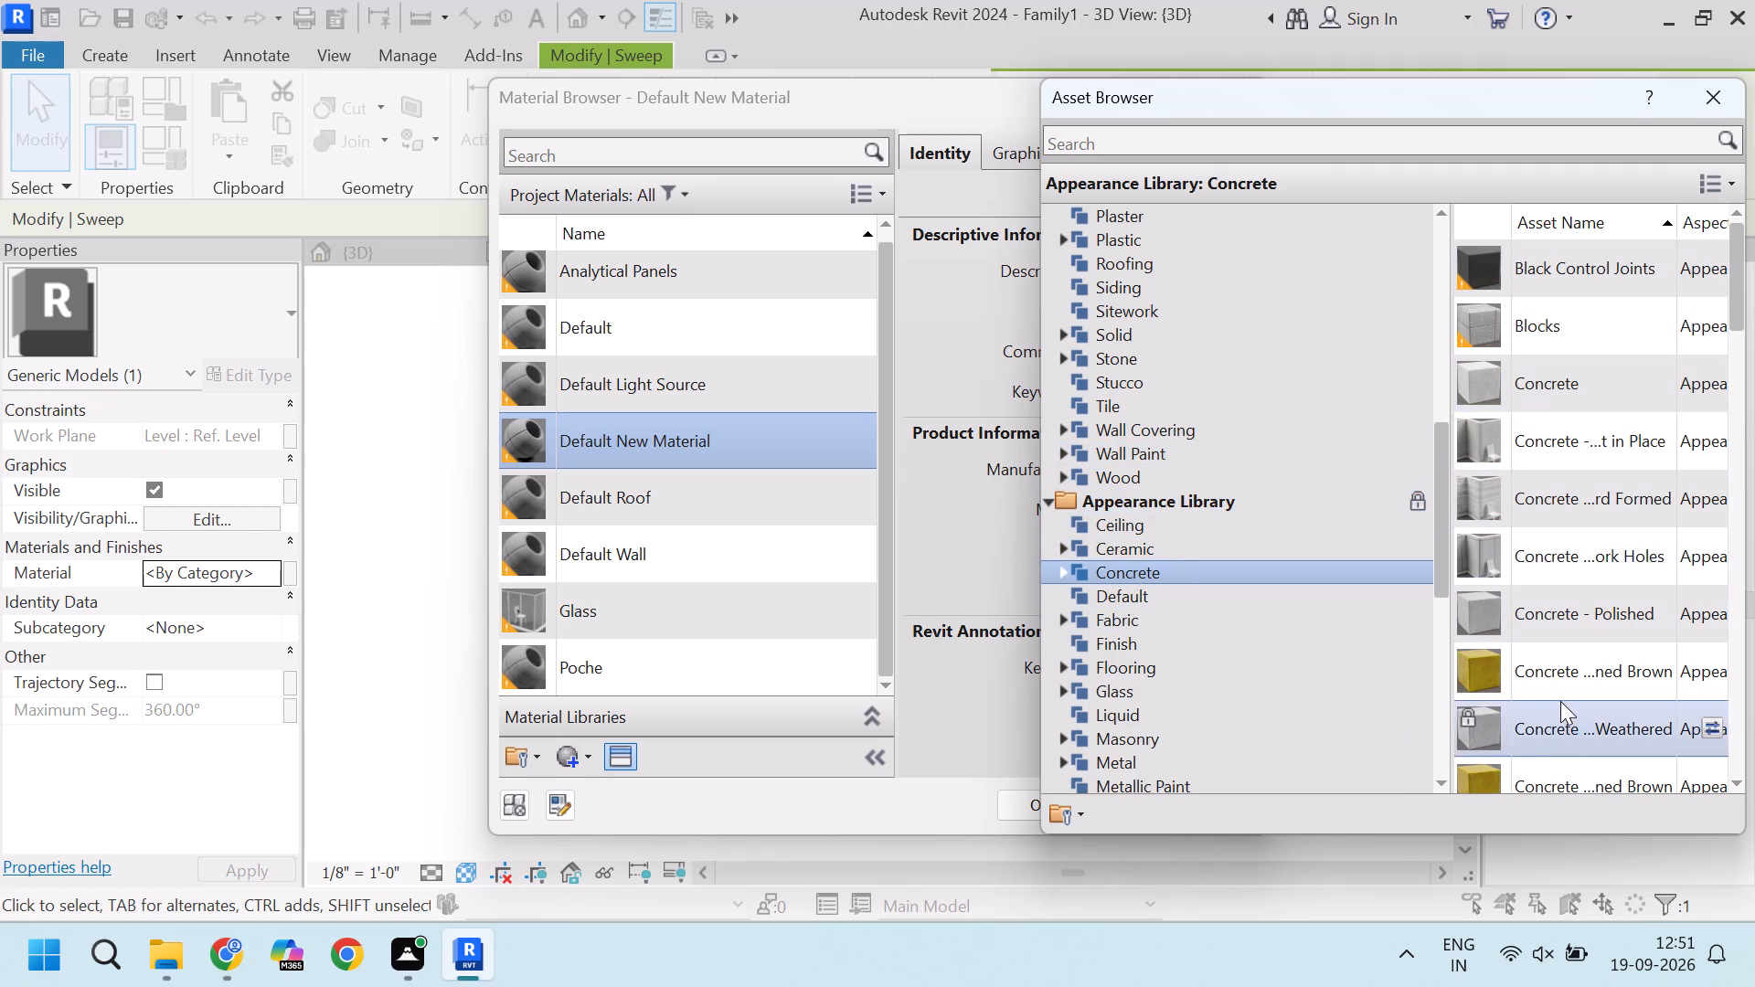
scroll(1560, 701, "down", 10)
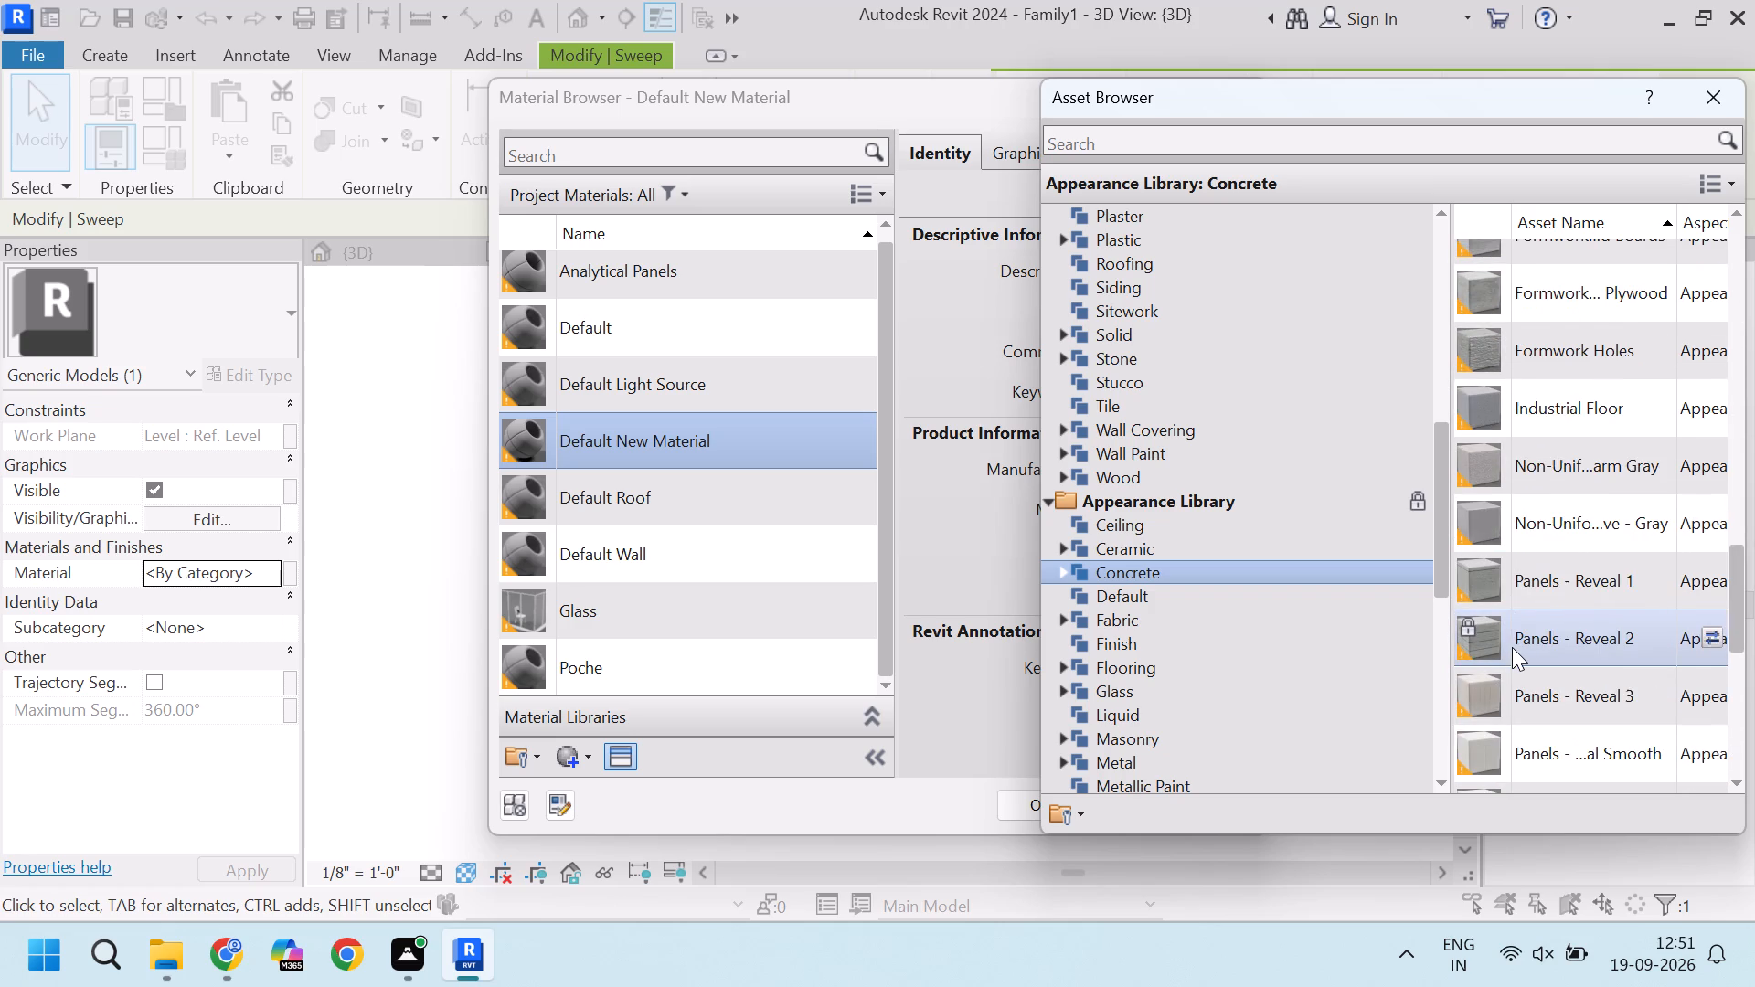
scroll(1512, 647, "down", 6)
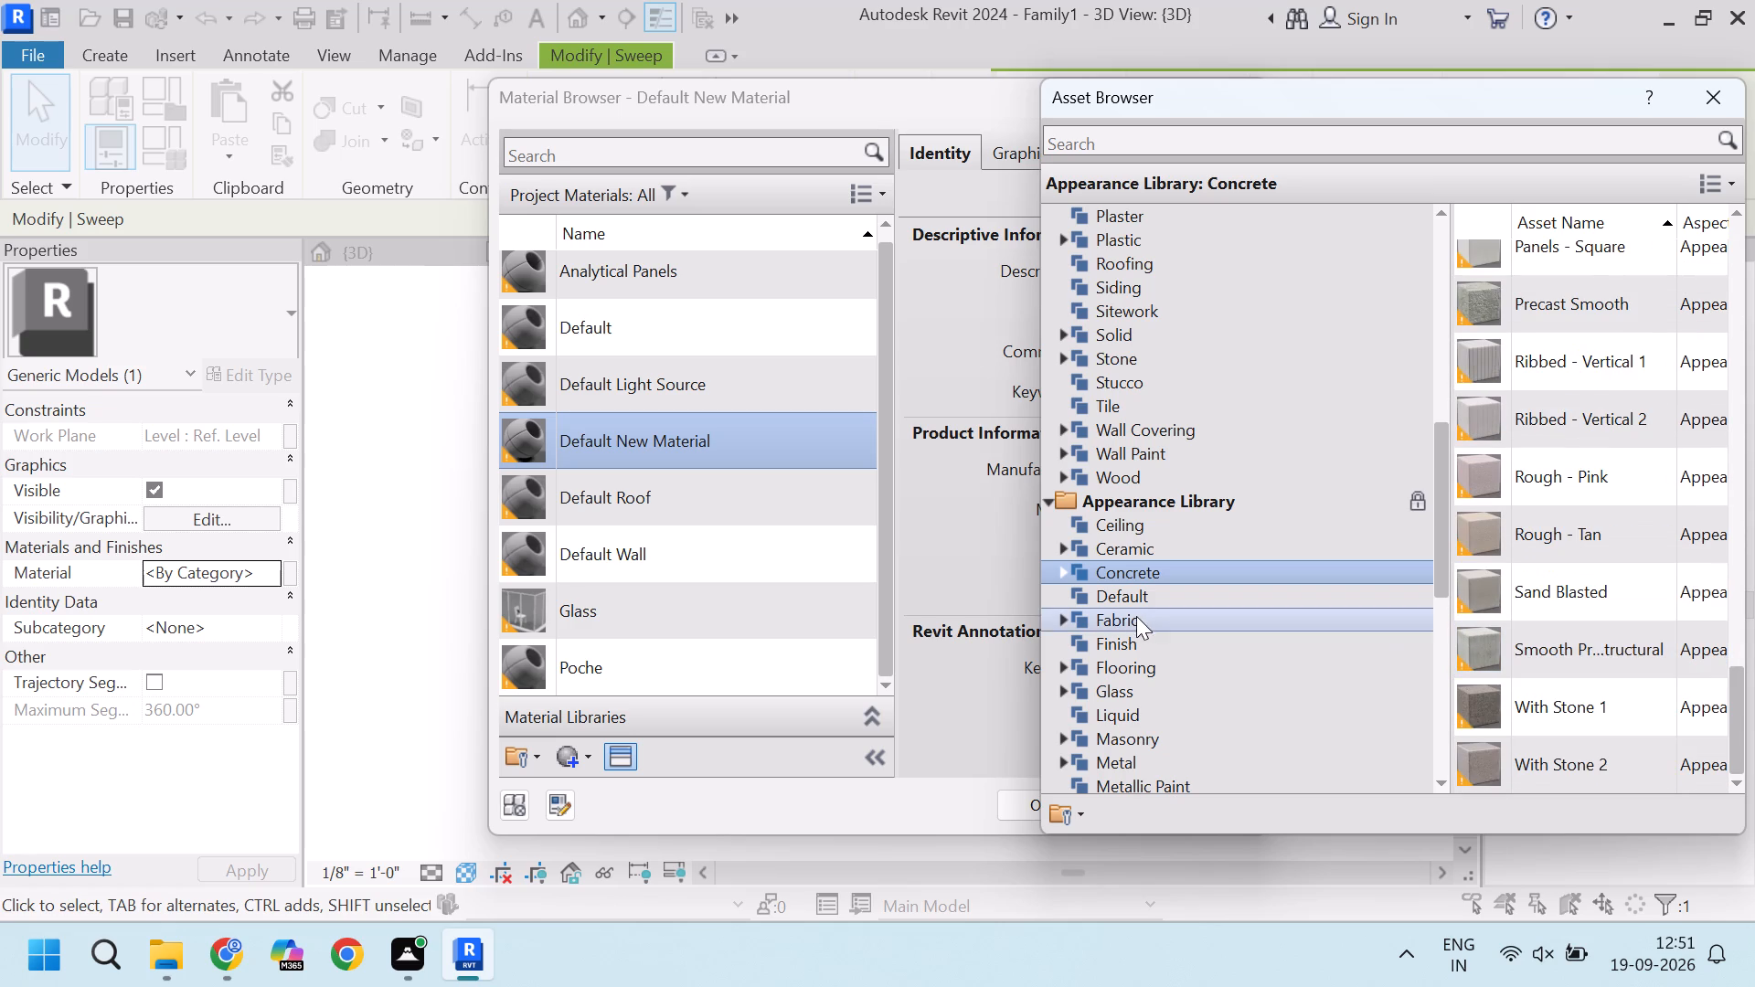
Browse the Appearance Library's Flooring assets, check the options for Blue-Yellow, and close both browsers without applying the new material.
scroll(1154, 680, "down", 1)
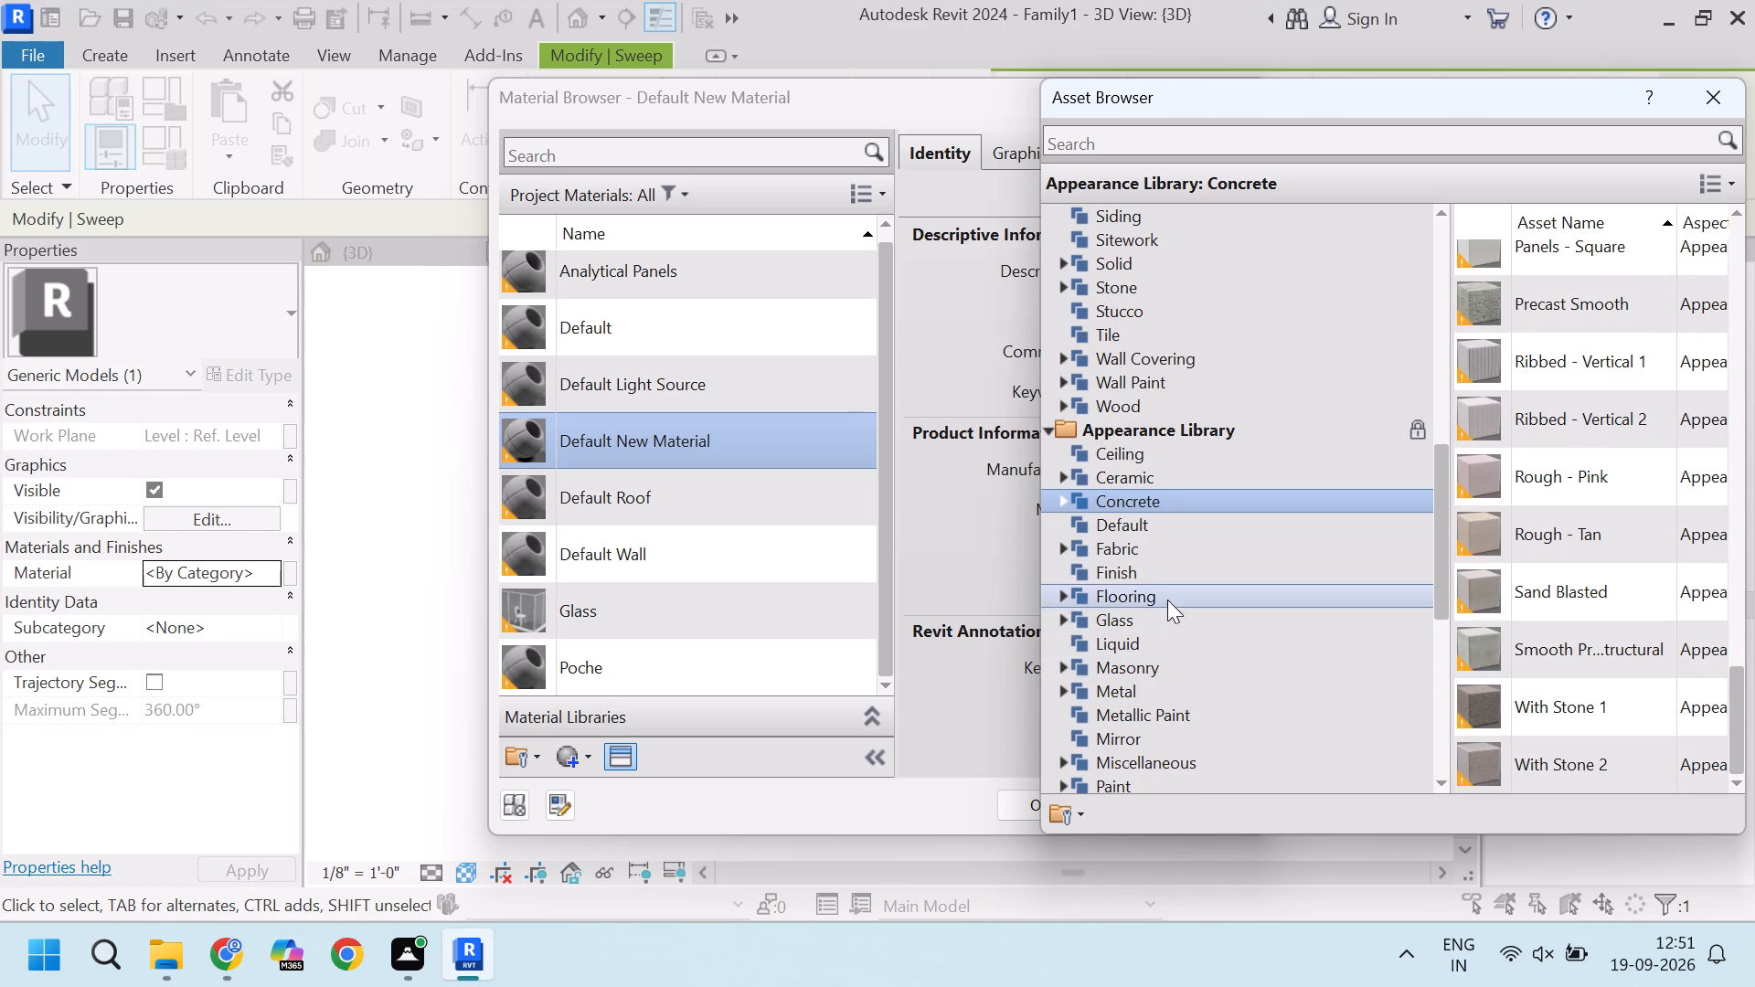
left_click(1144, 592)
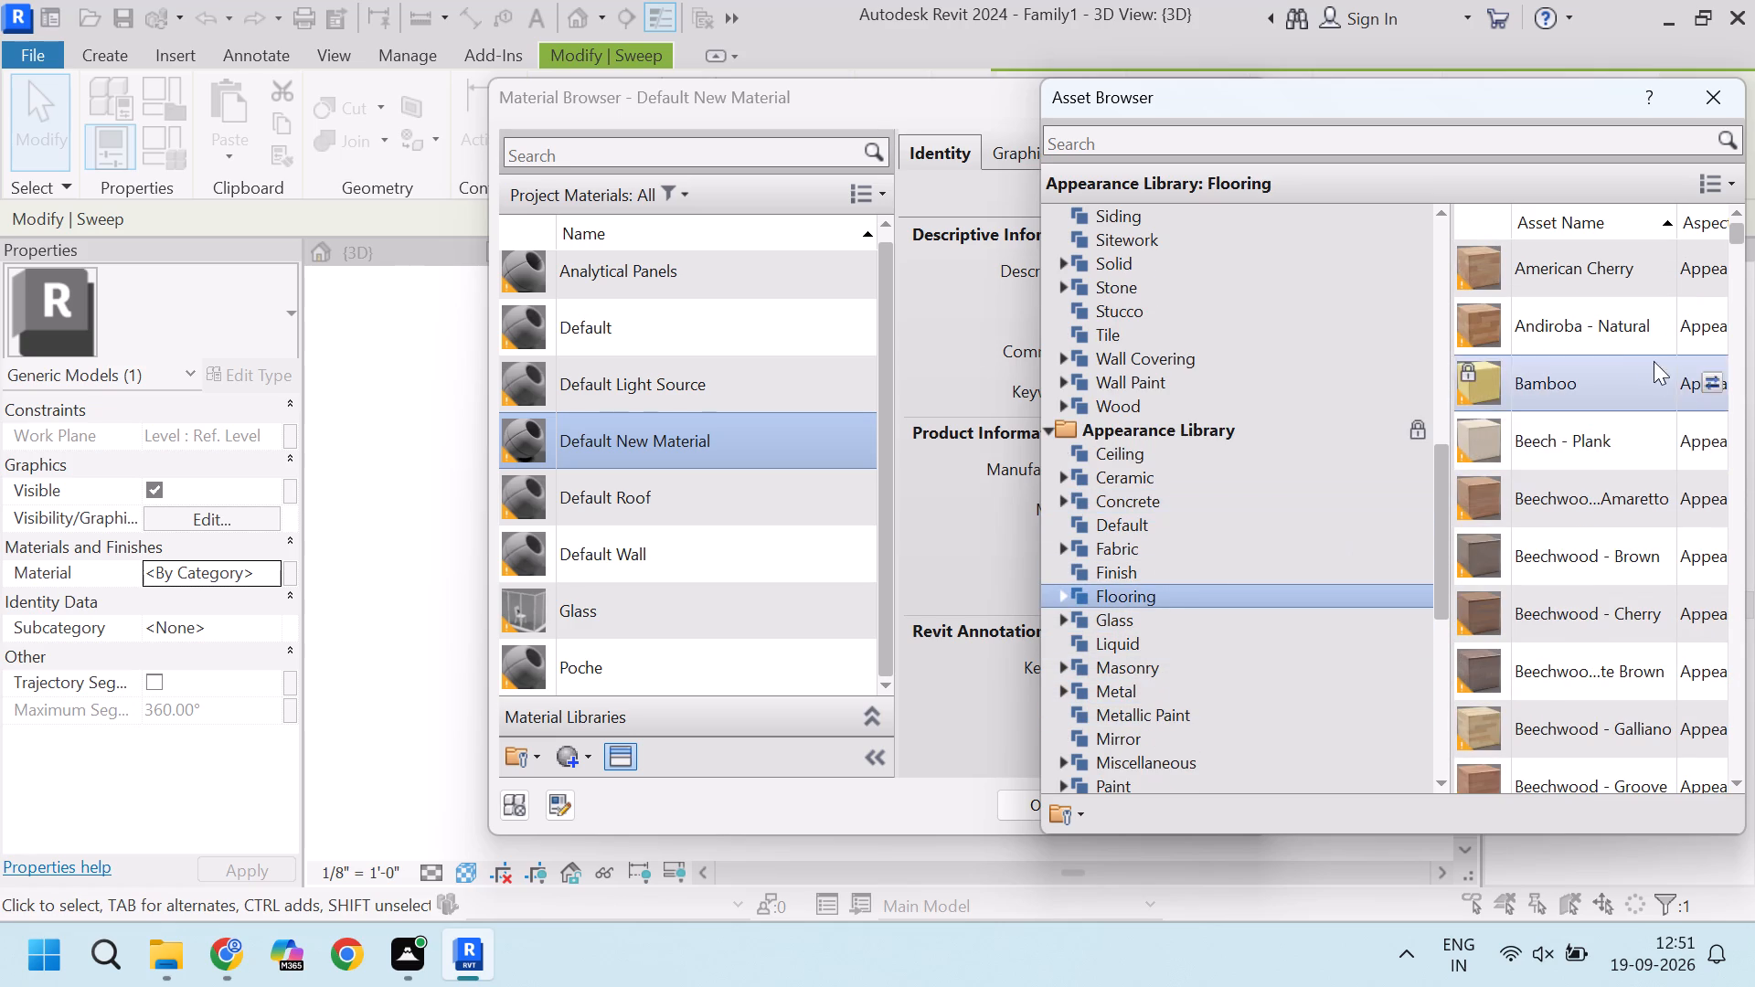
scroll(1556, 600, "down", 8)
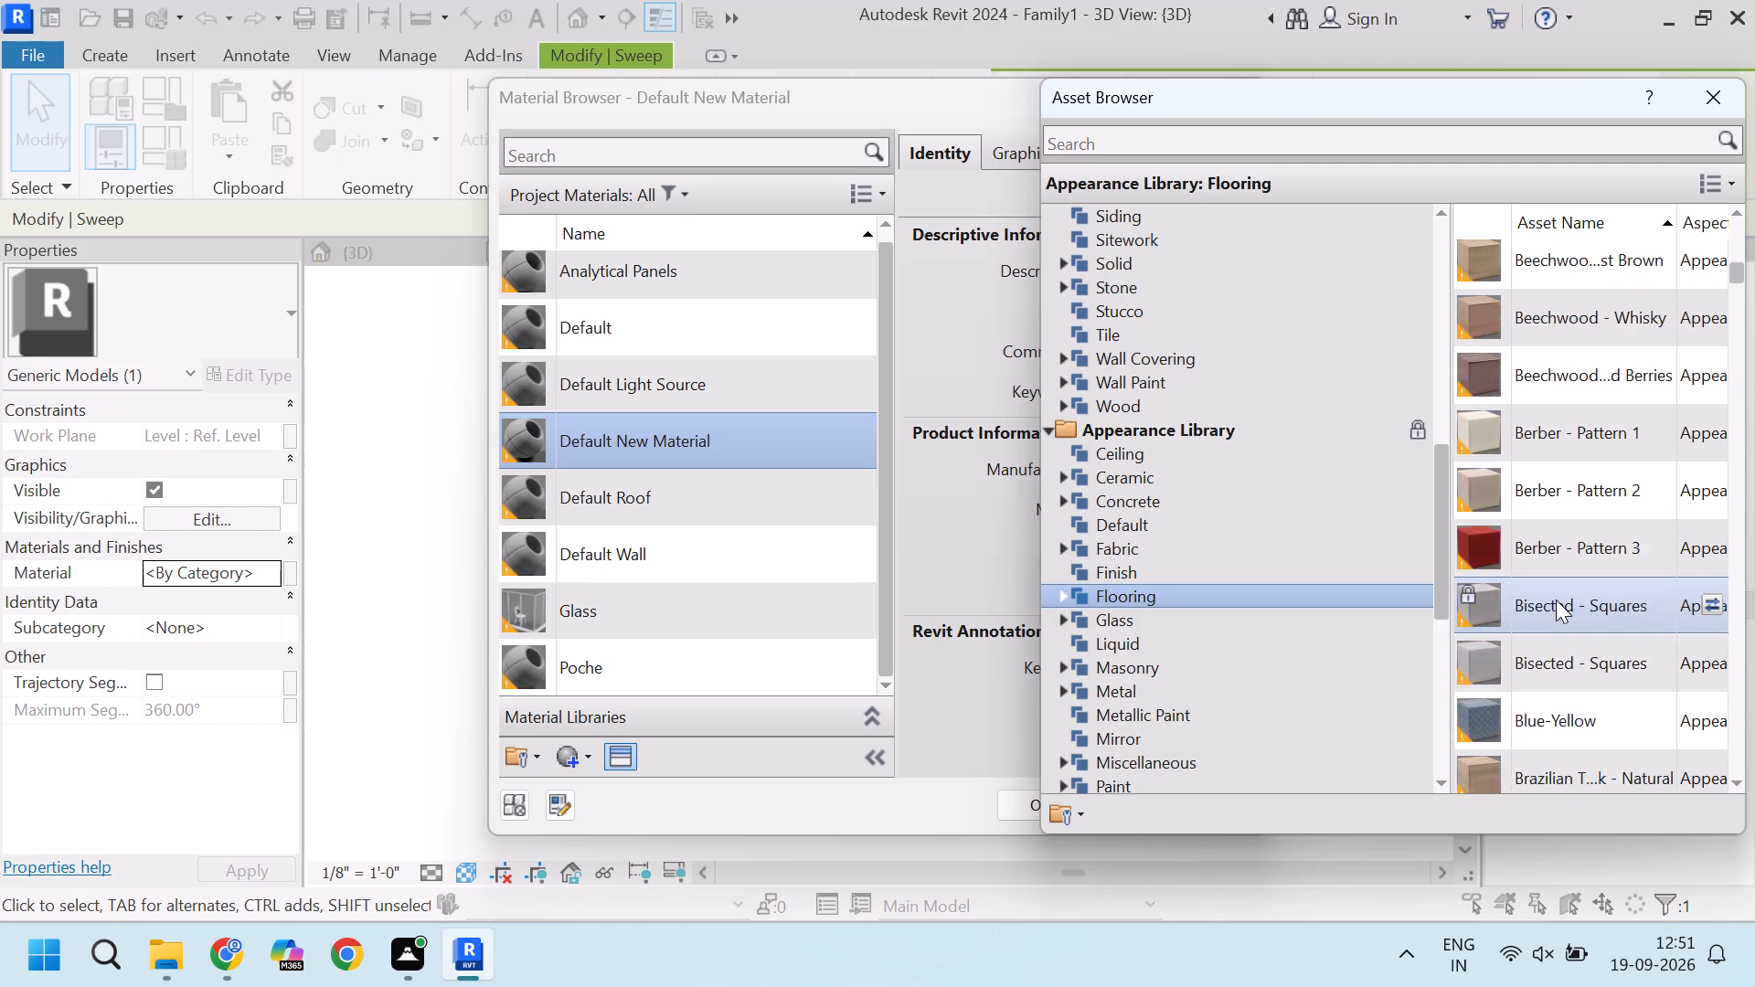
left_click(1542, 398)
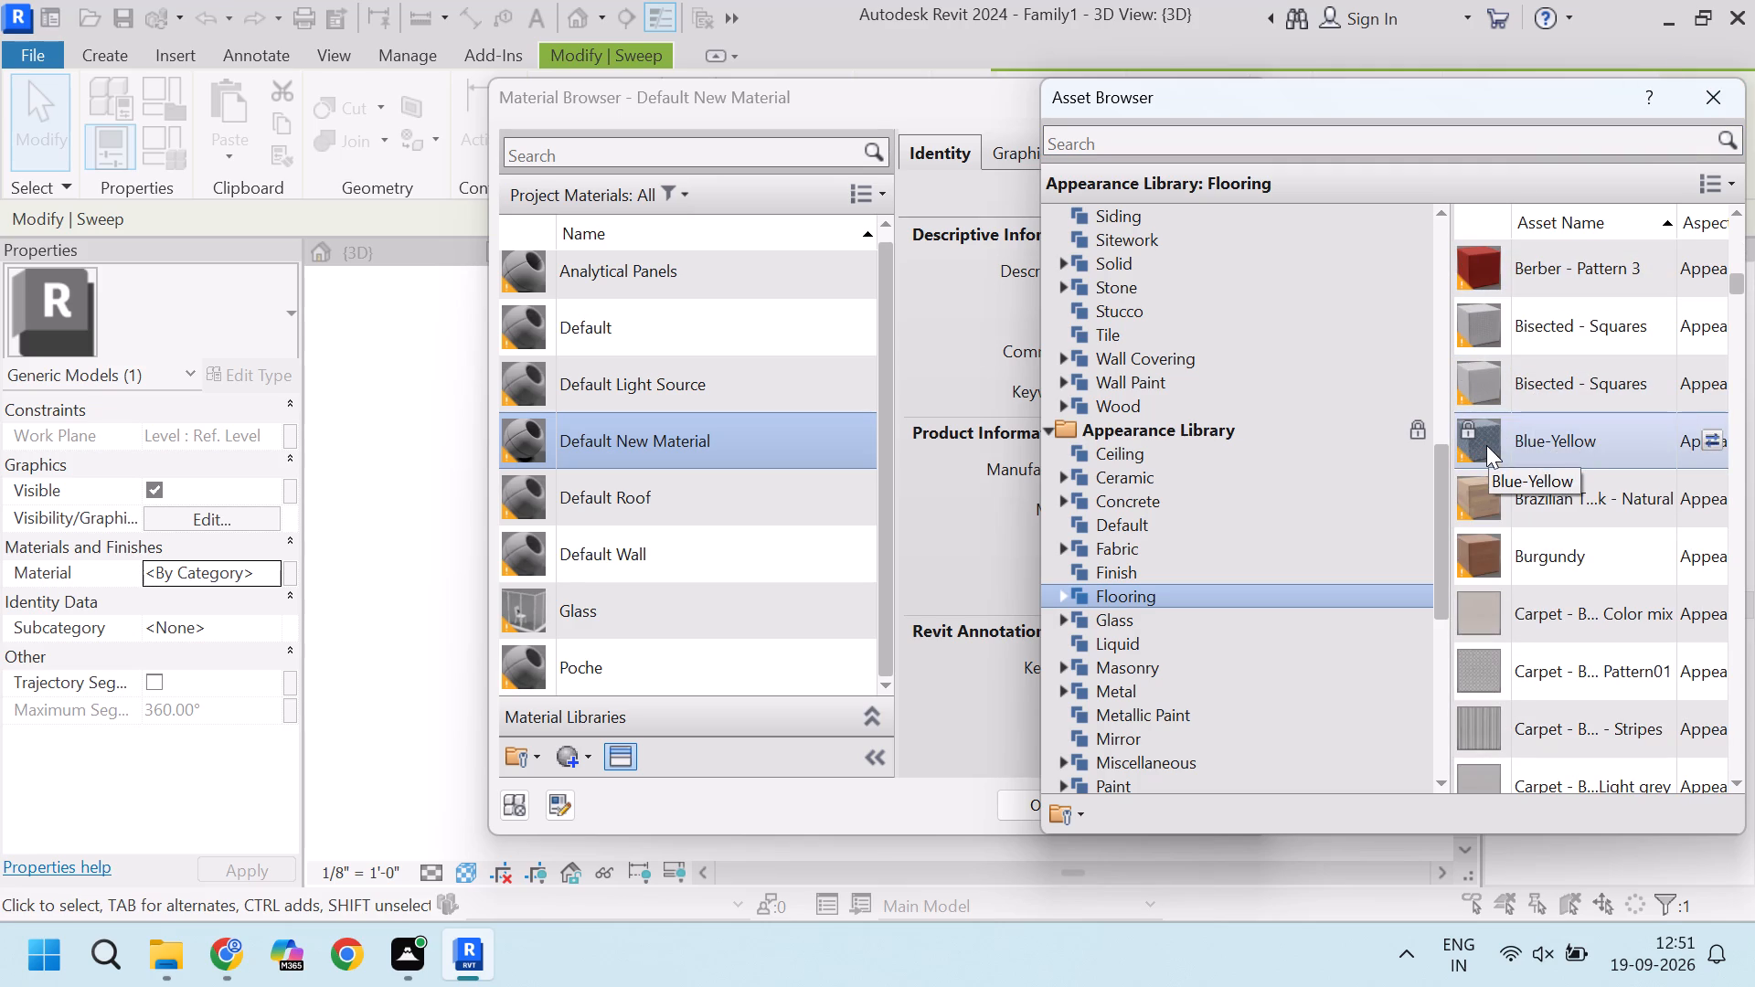
left_click(1694, 440)
right_click(1575, 443)
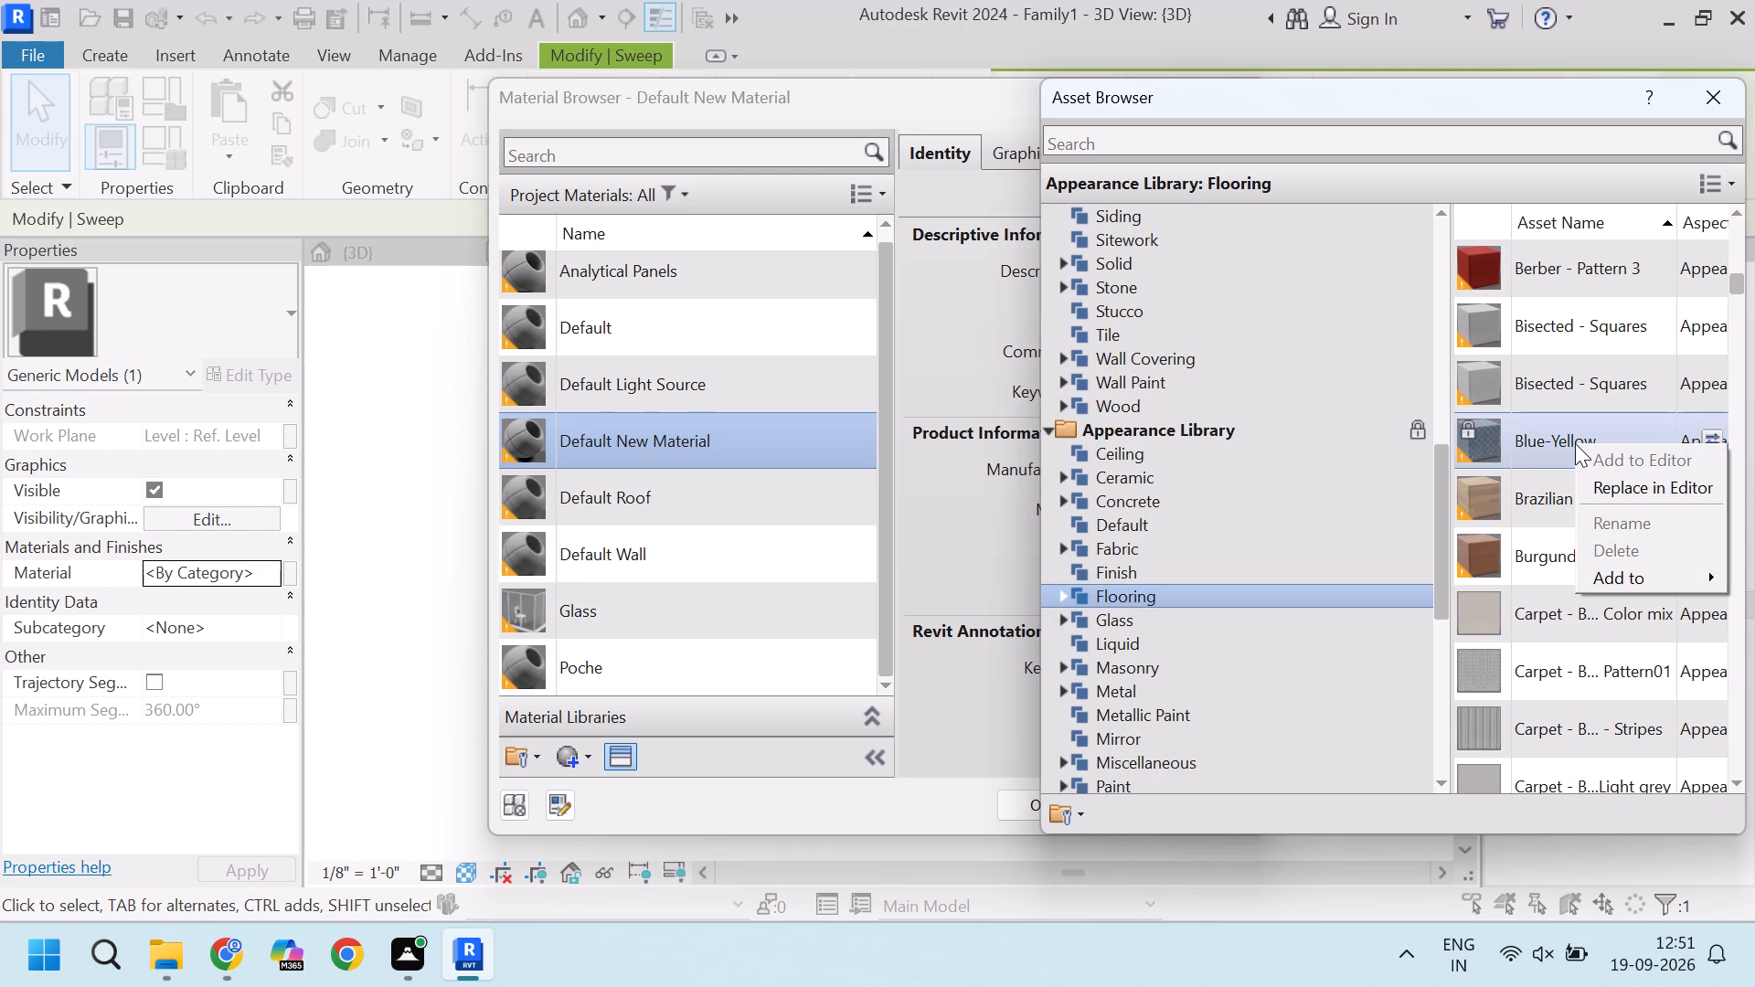
left_click(1532, 443)
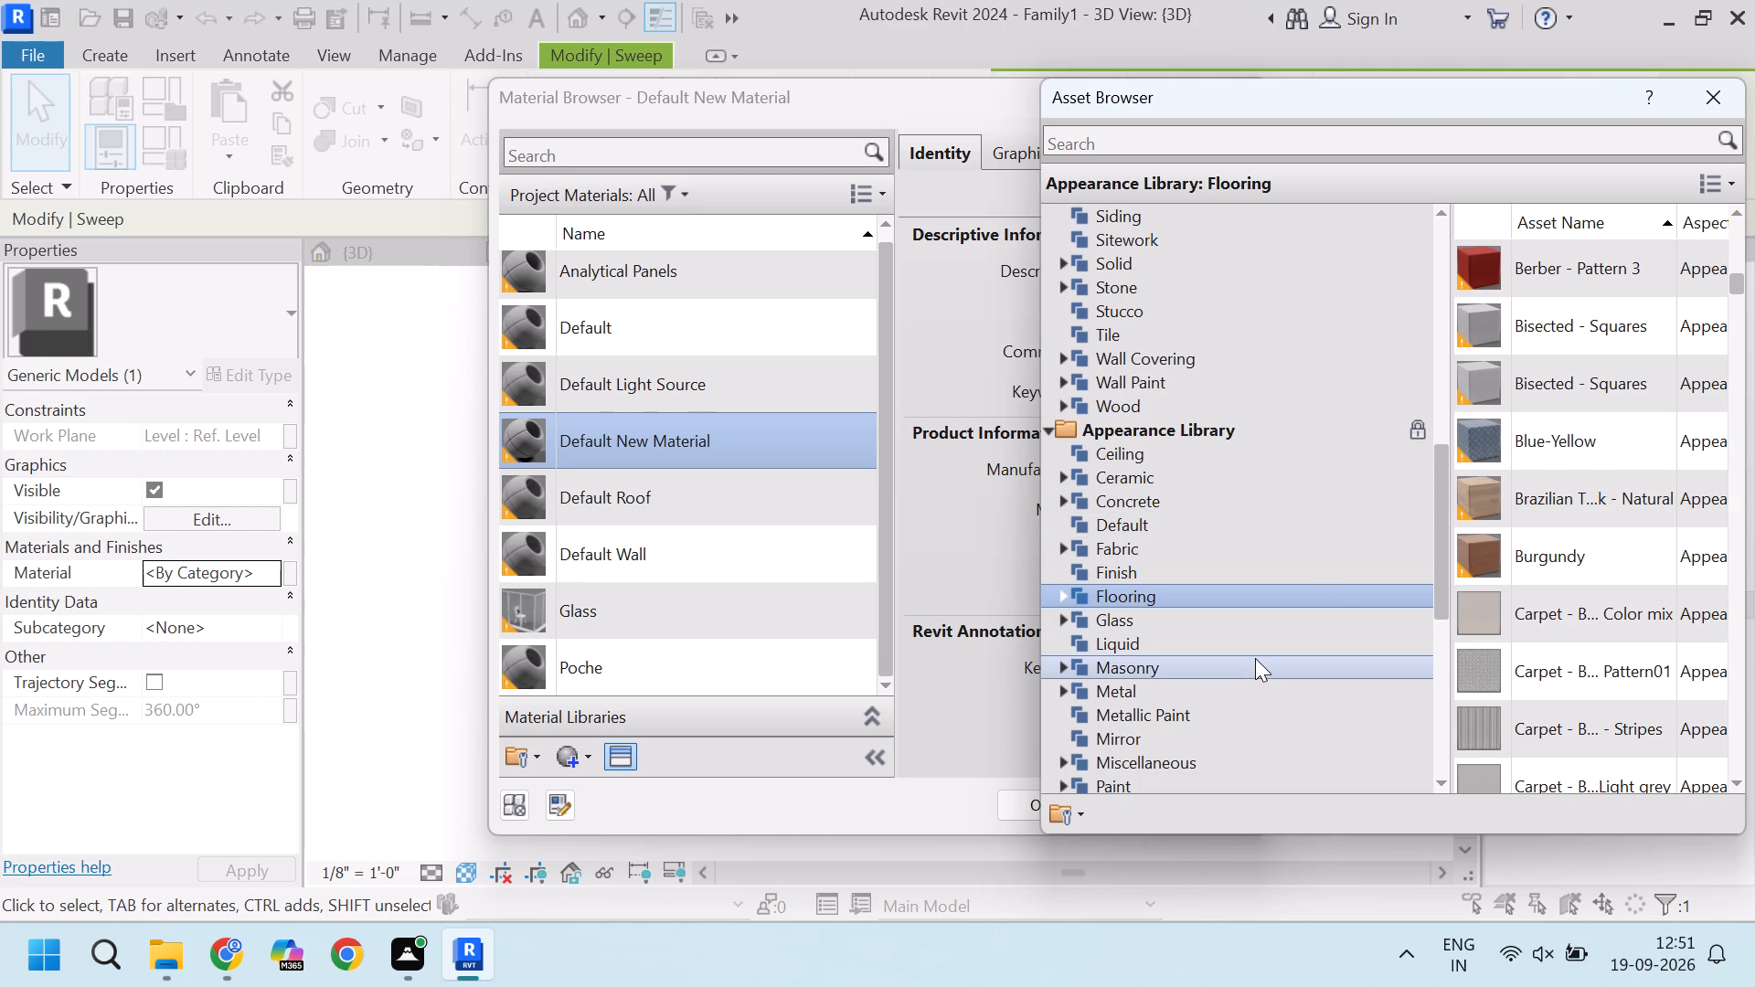
right_click(1545, 440)
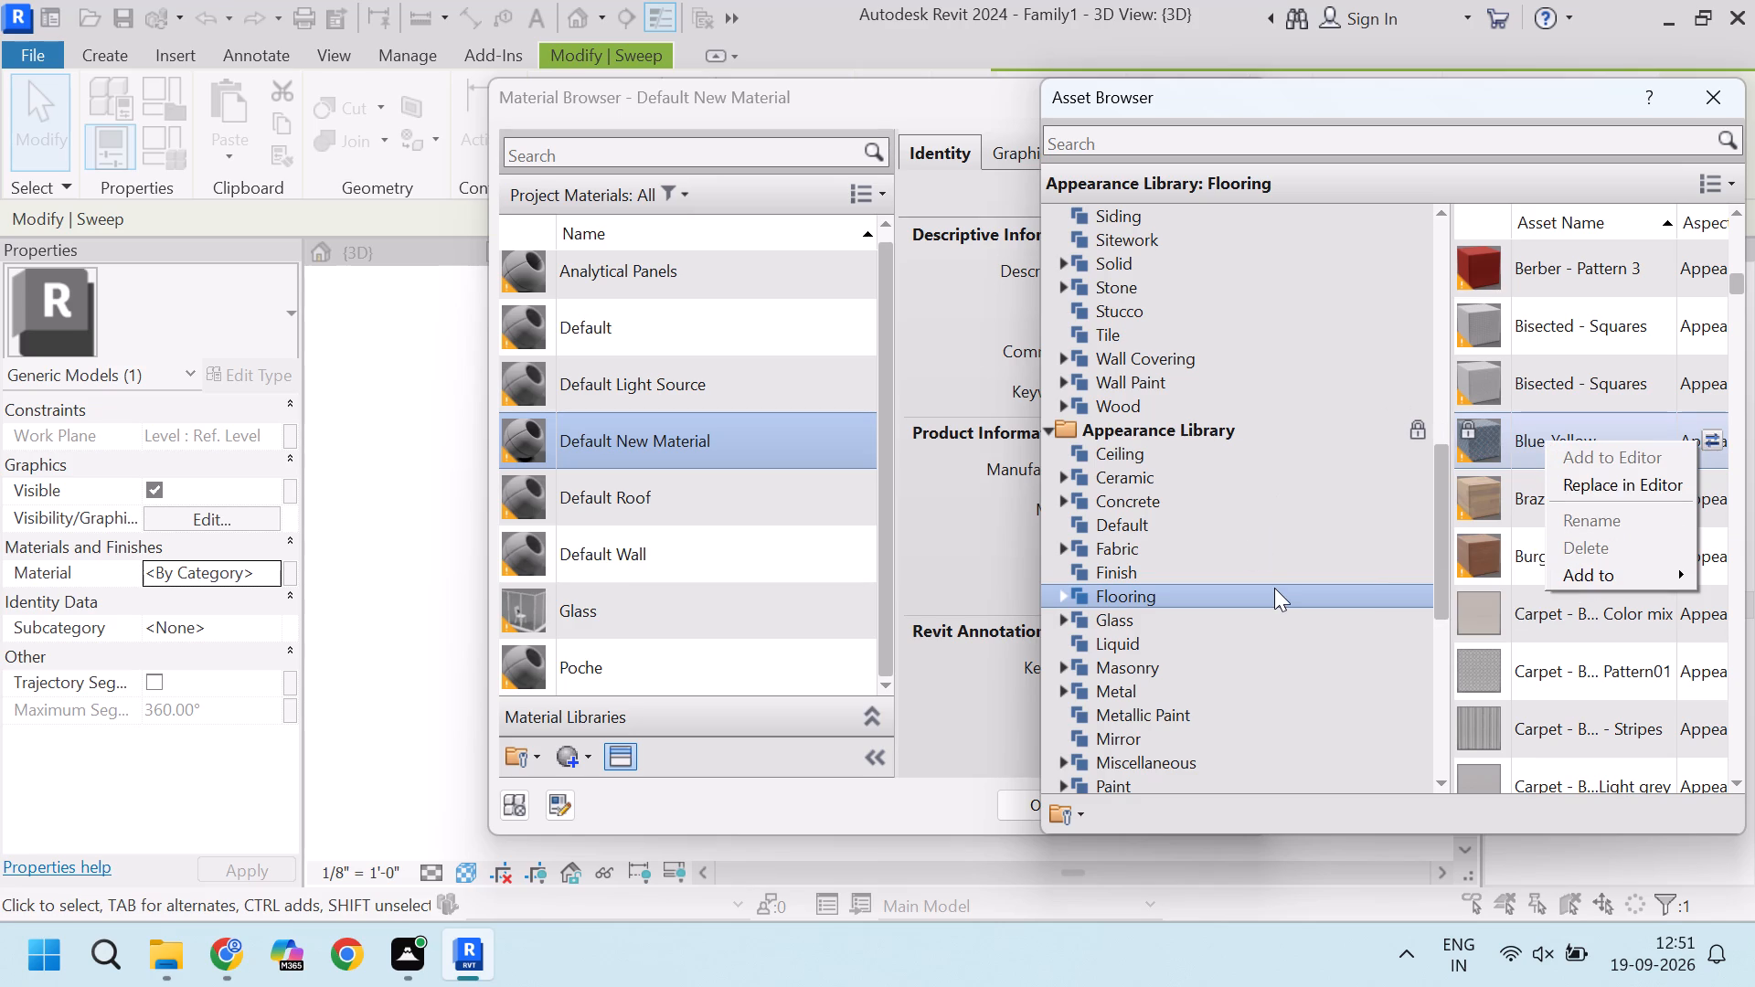
scroll(1274, 588, "down", 4)
left_click(1698, 107)
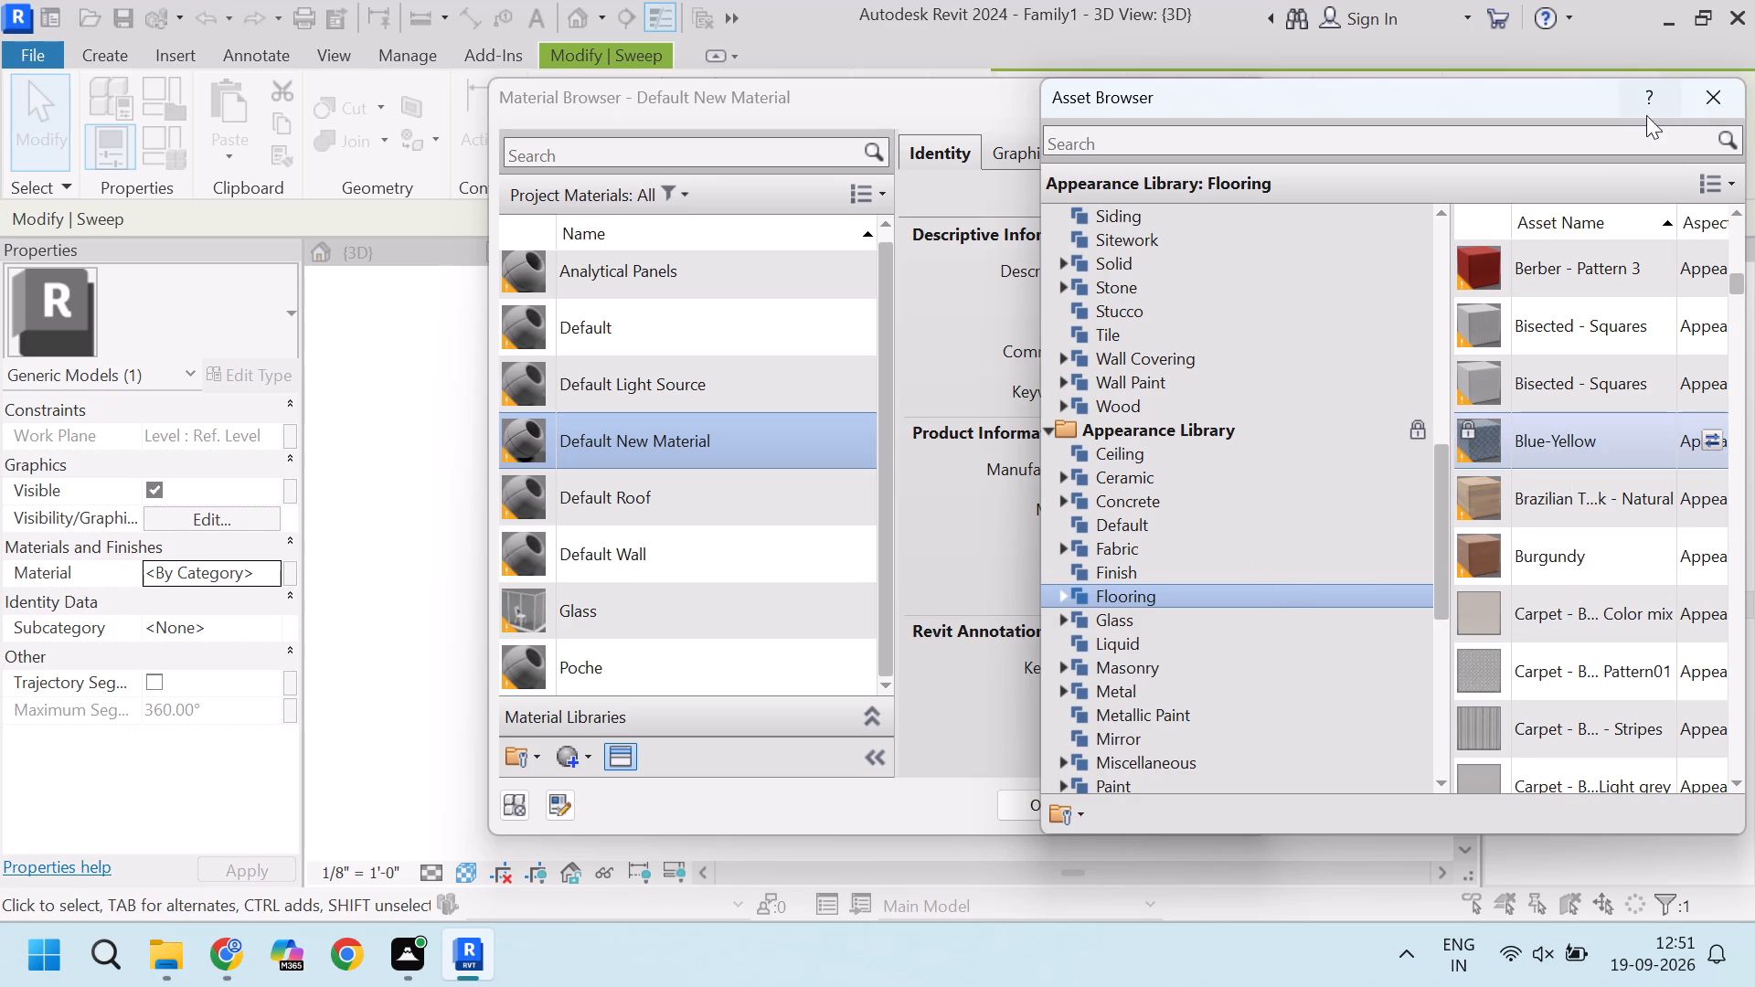
left_click(1712, 100)
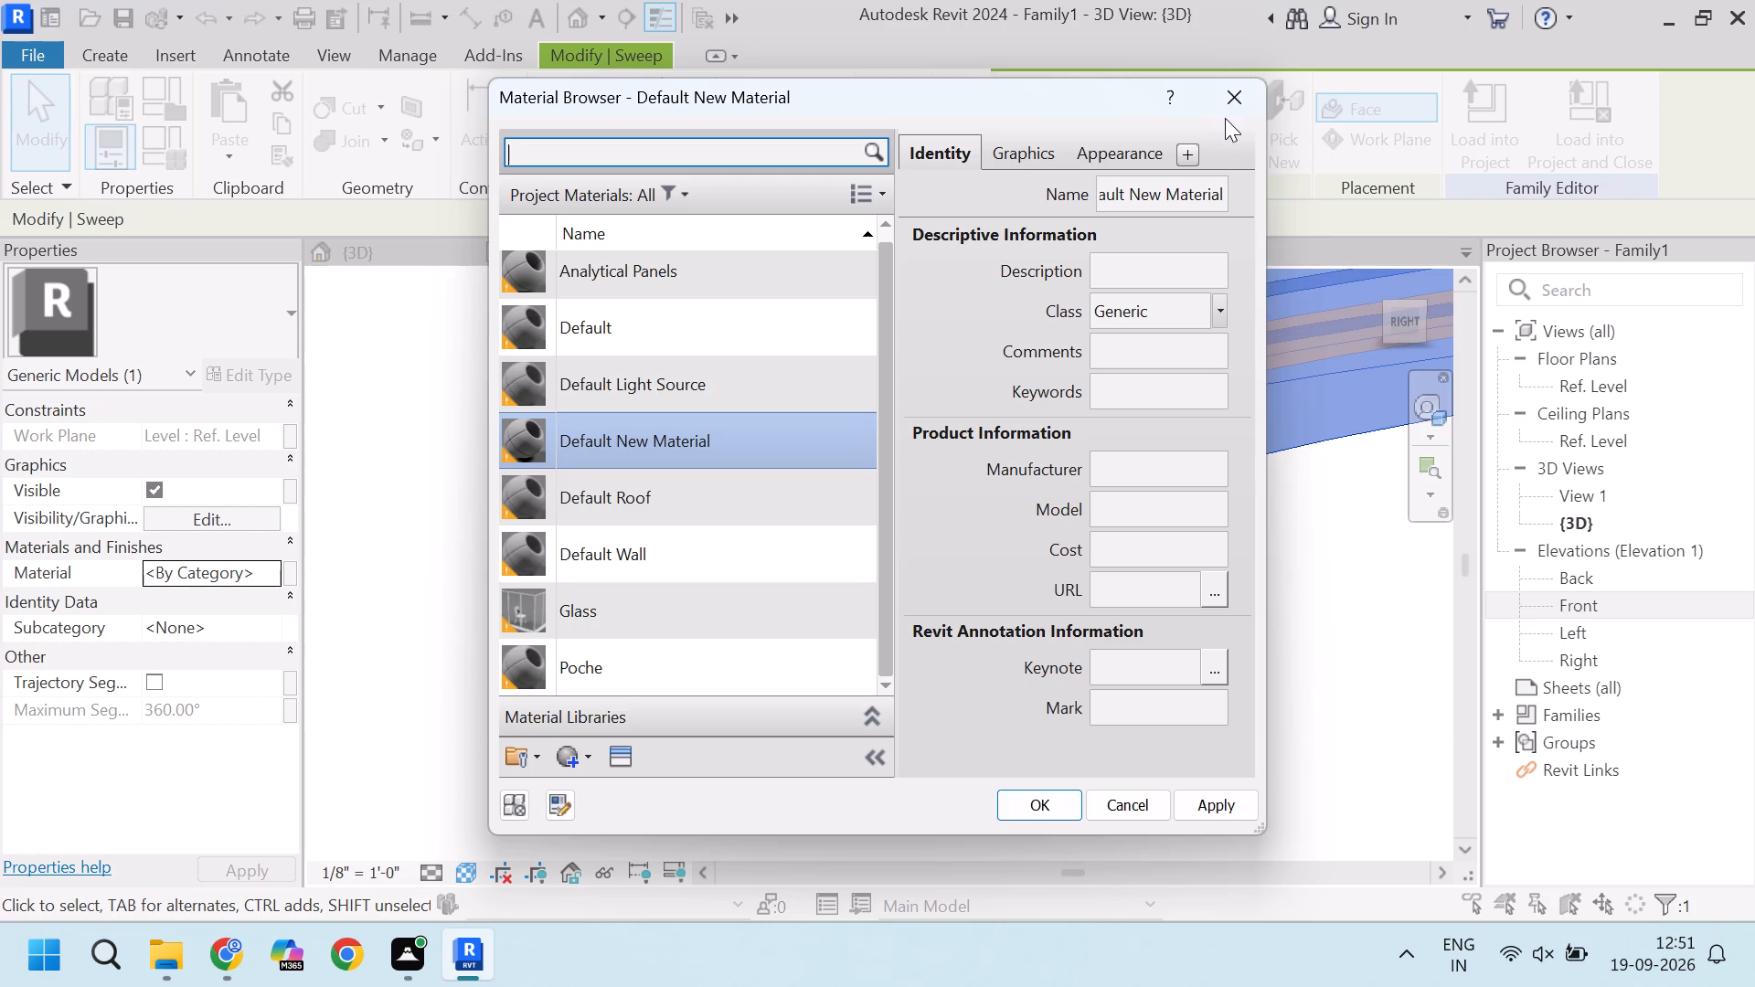
left_click(1232, 105)
Reselect the solid stepped arc sweep, reopen its material assignment and pick the Default material.
left_click(1250, 571)
scroll(1189, 612, "down", 4)
scroll(1055, 556, "up", 2)
left_click(1045, 523)
scroll(1008, 532, "up", 6)
left_click(1171, 654)
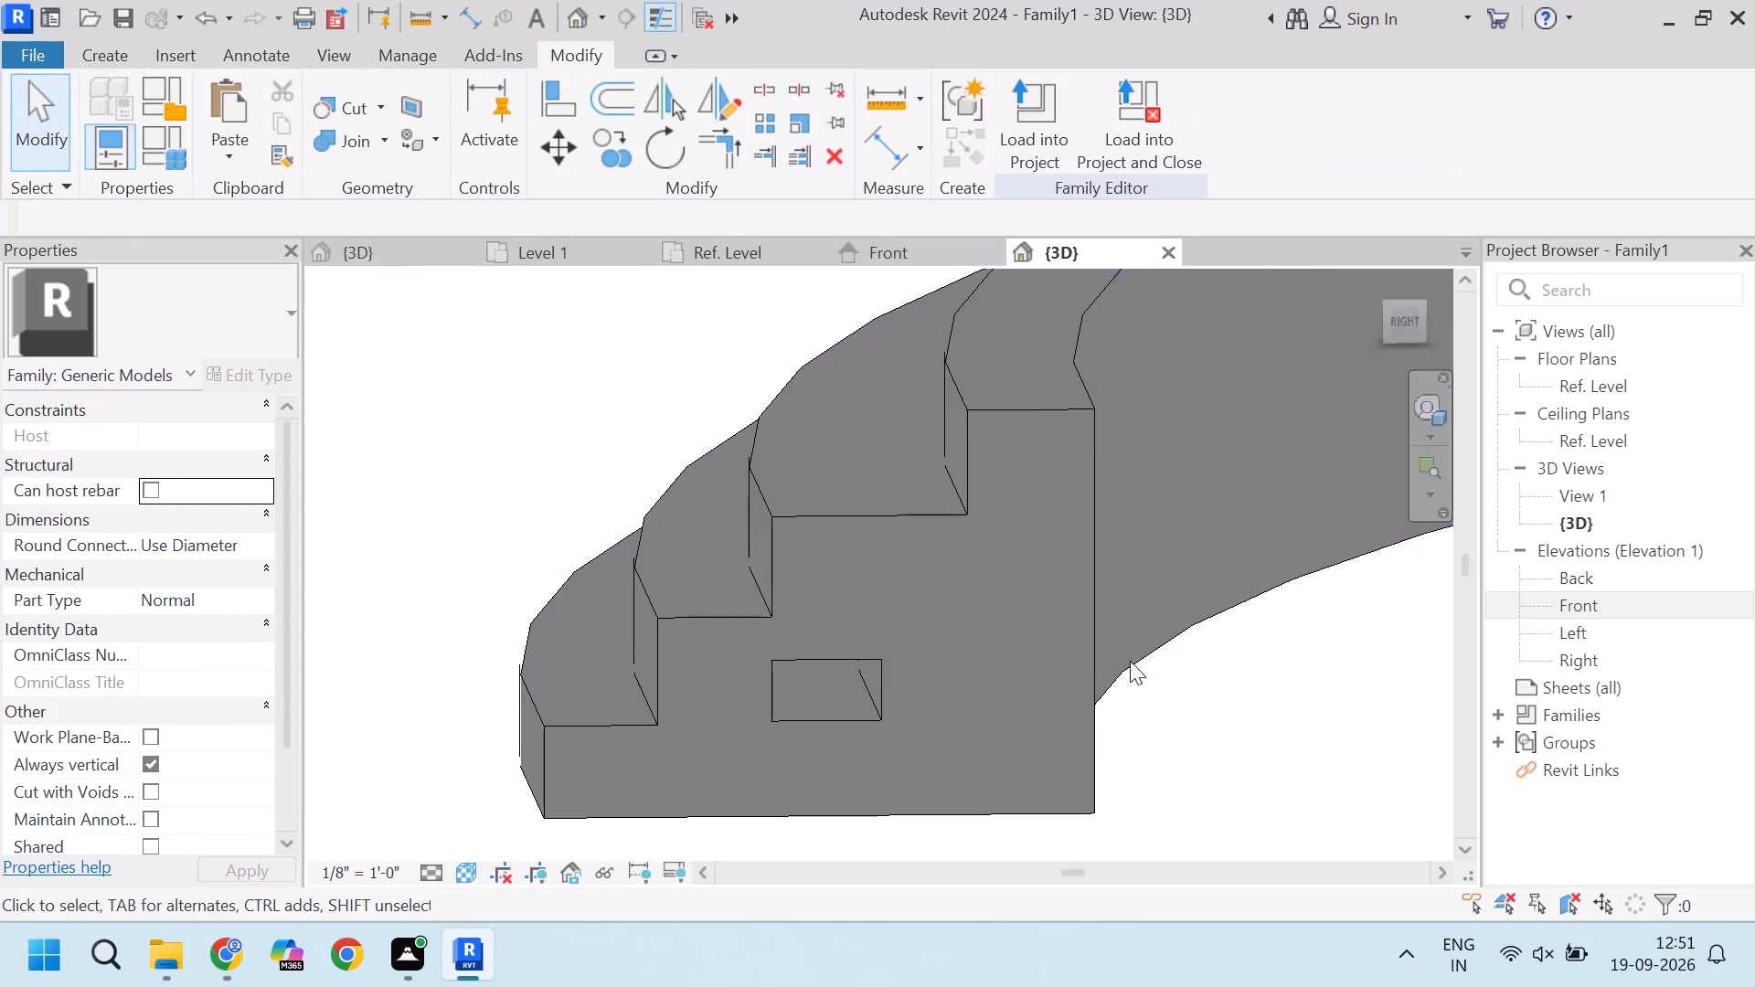
scroll(1063, 644, "down", 5)
left_click(1080, 593)
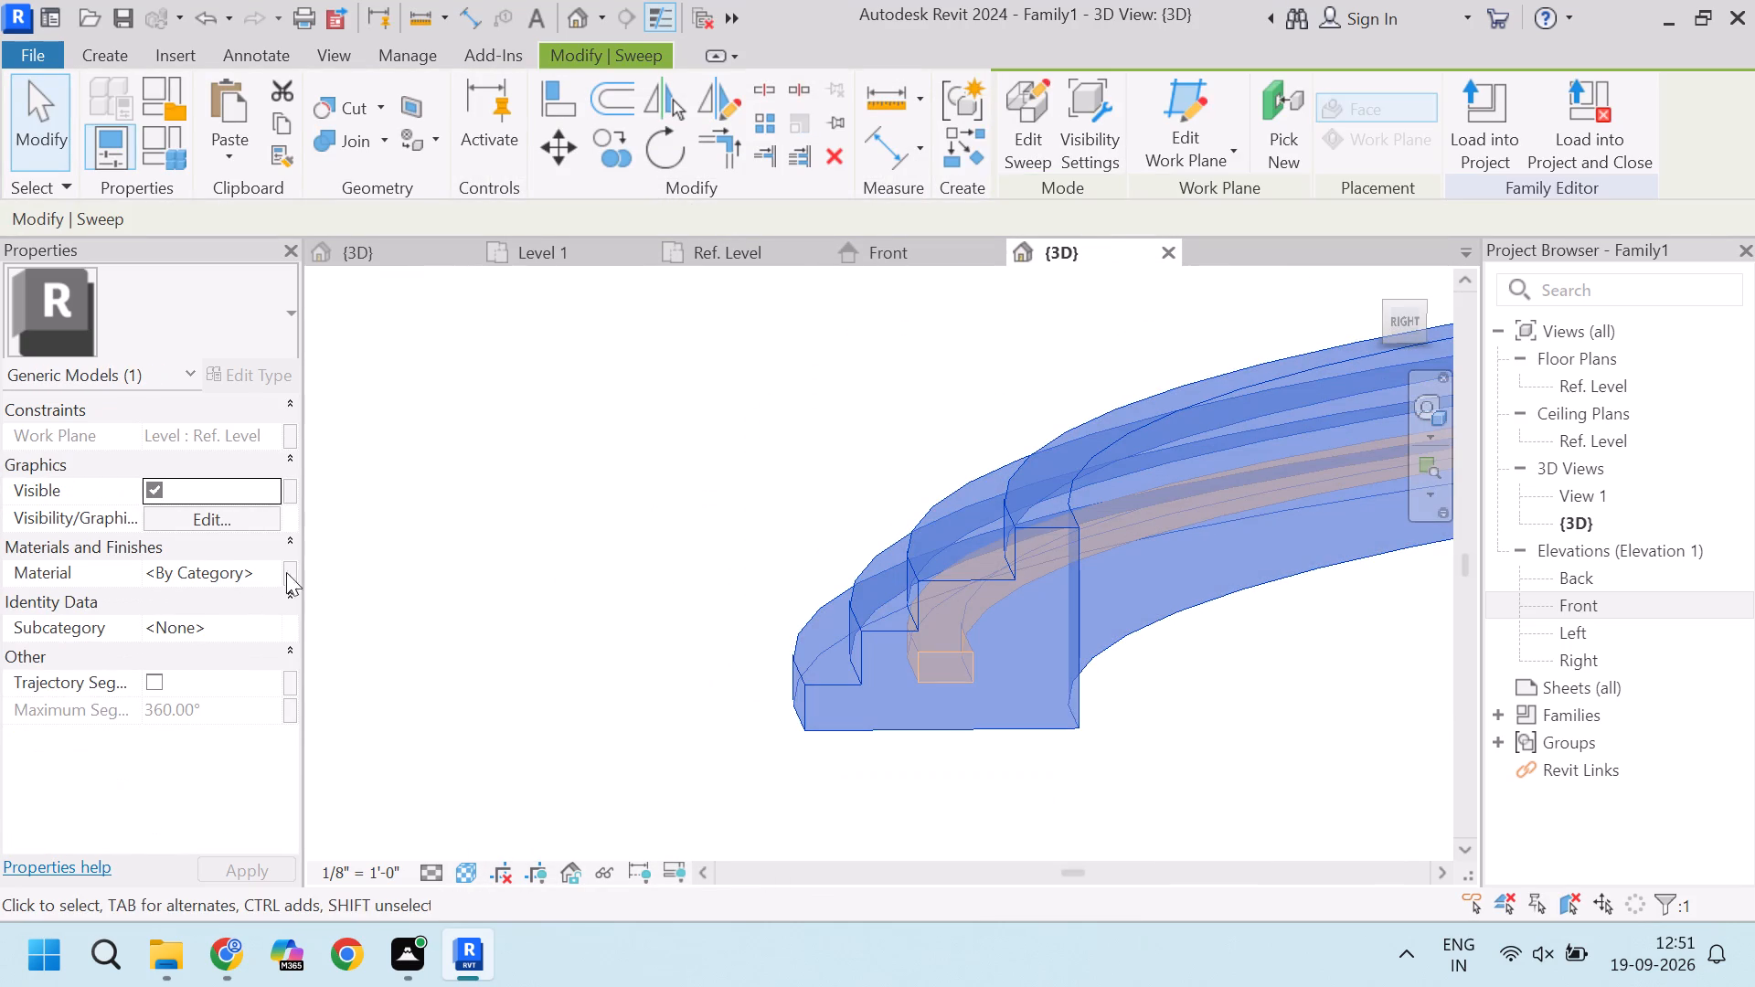
left_click(268, 573)
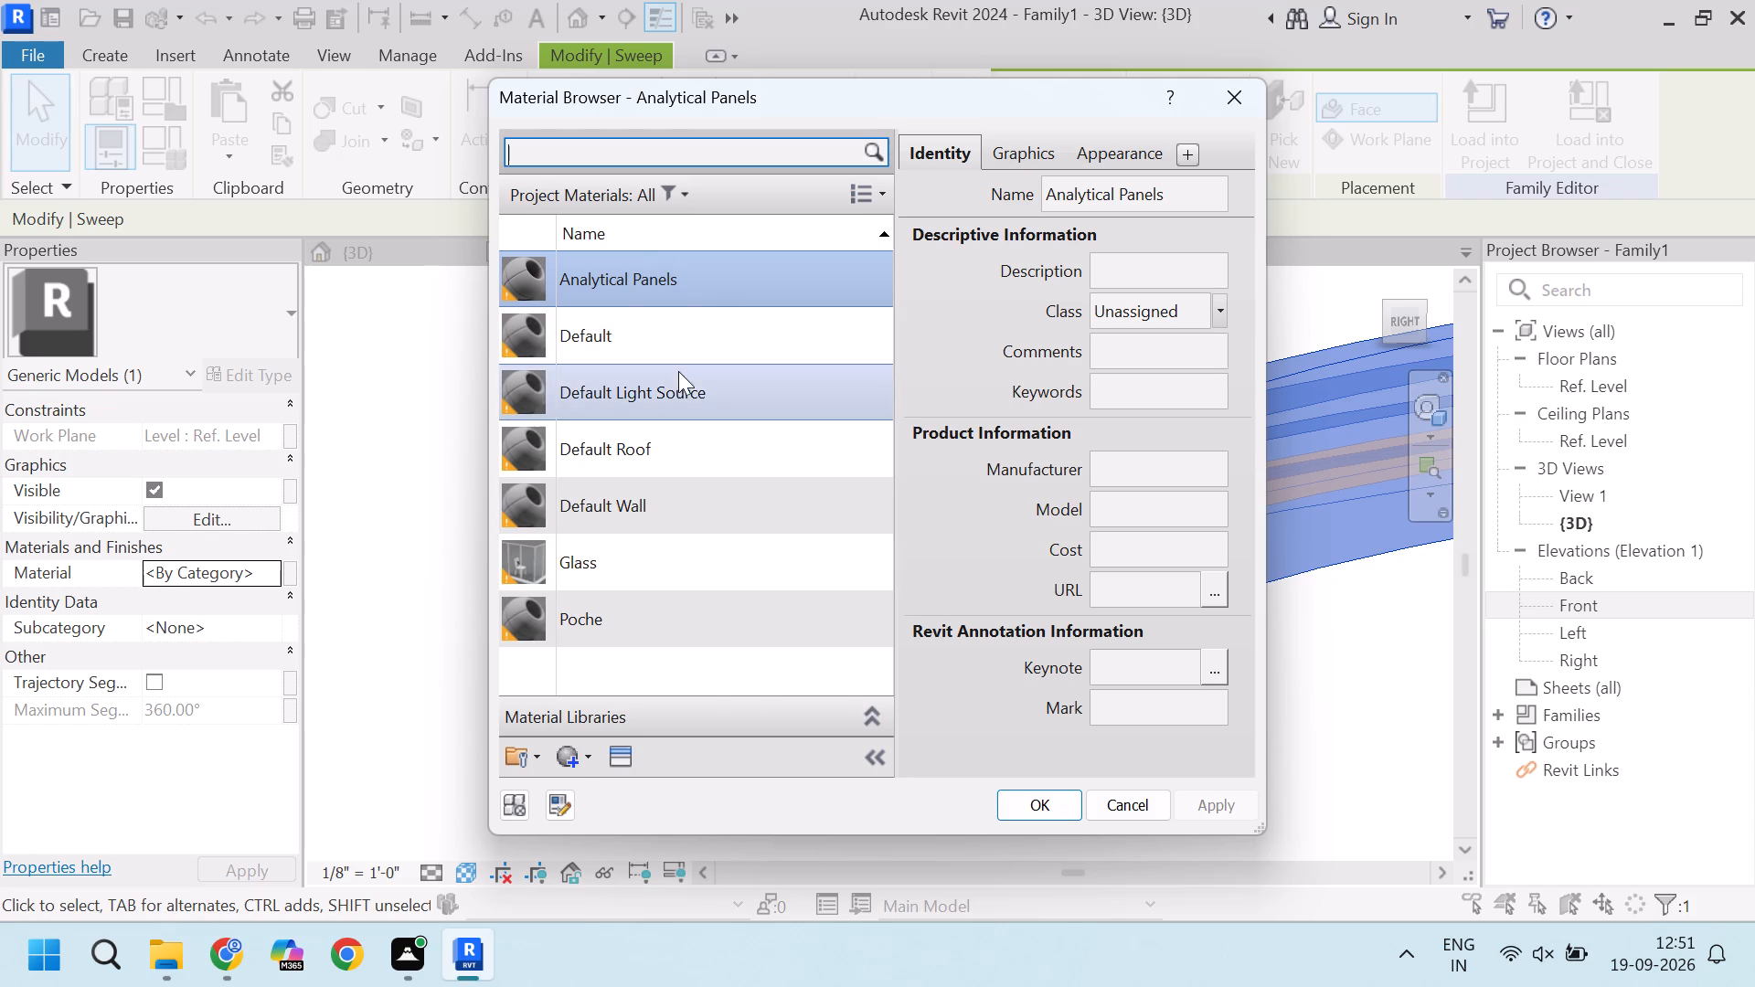
left_click(694, 326)
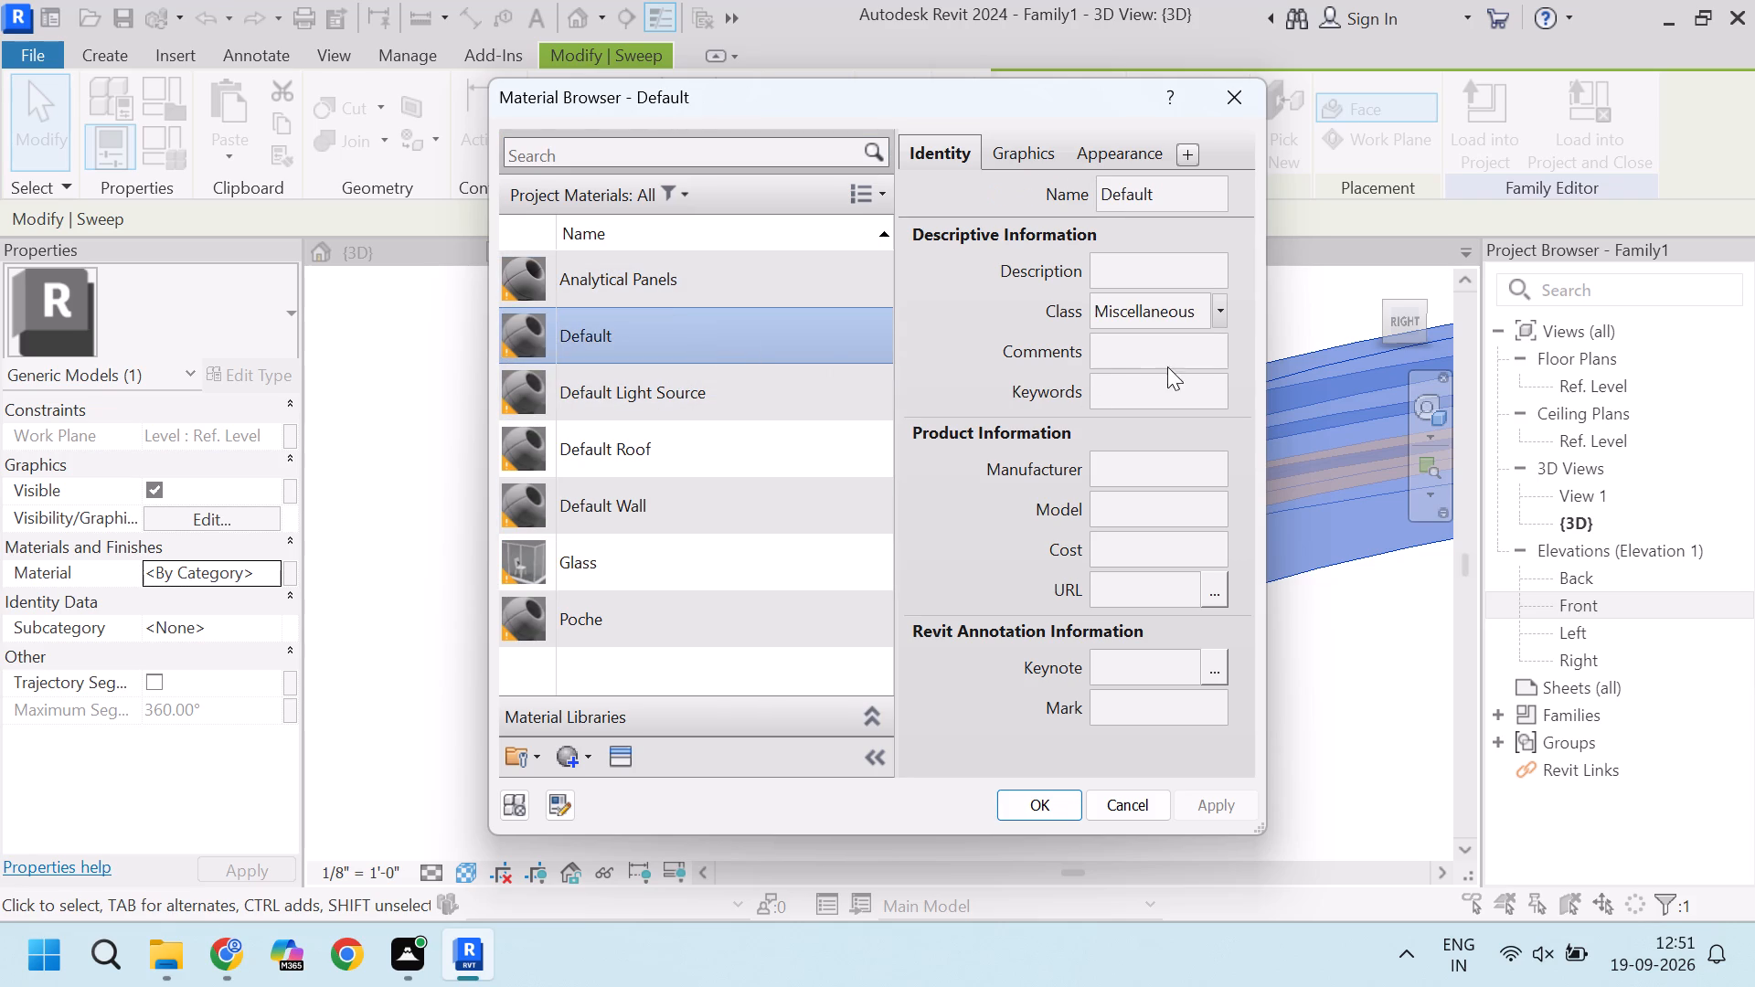
scroll(1136, 561, "down", 3)
Browse the Wood assets of the Appearance Library for the Default material and check the Bocote asset.
left_click(633, 765)
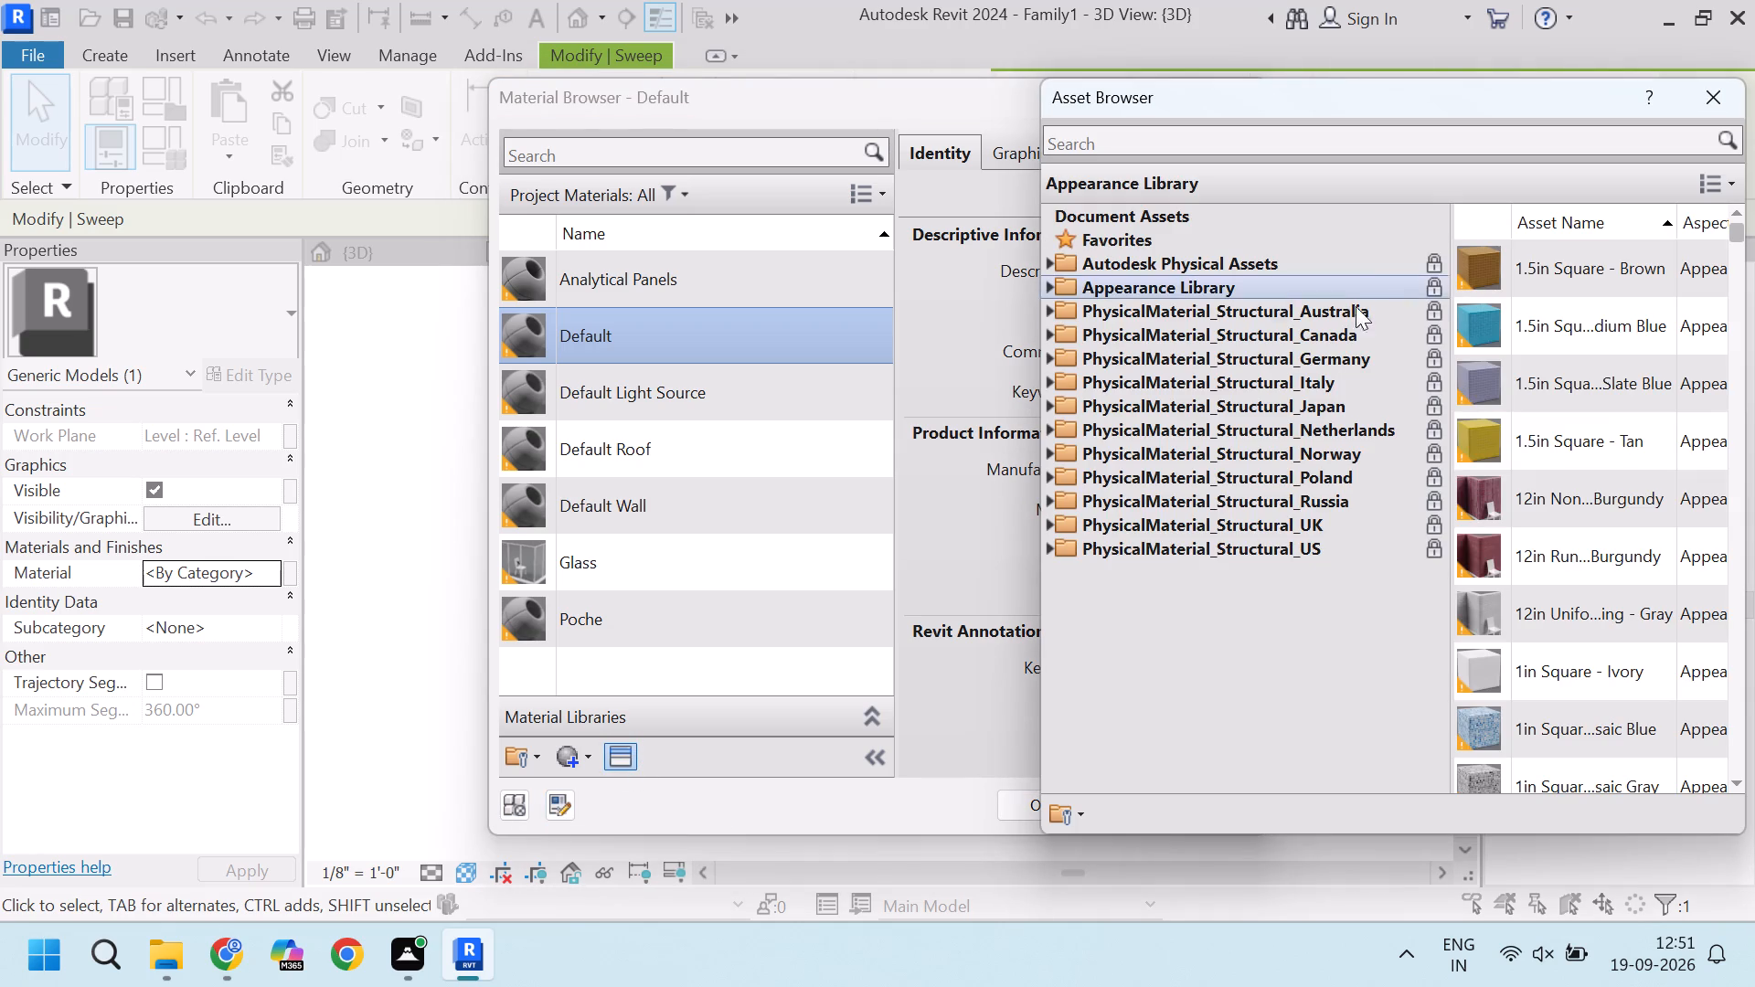
left_click(1203, 292)
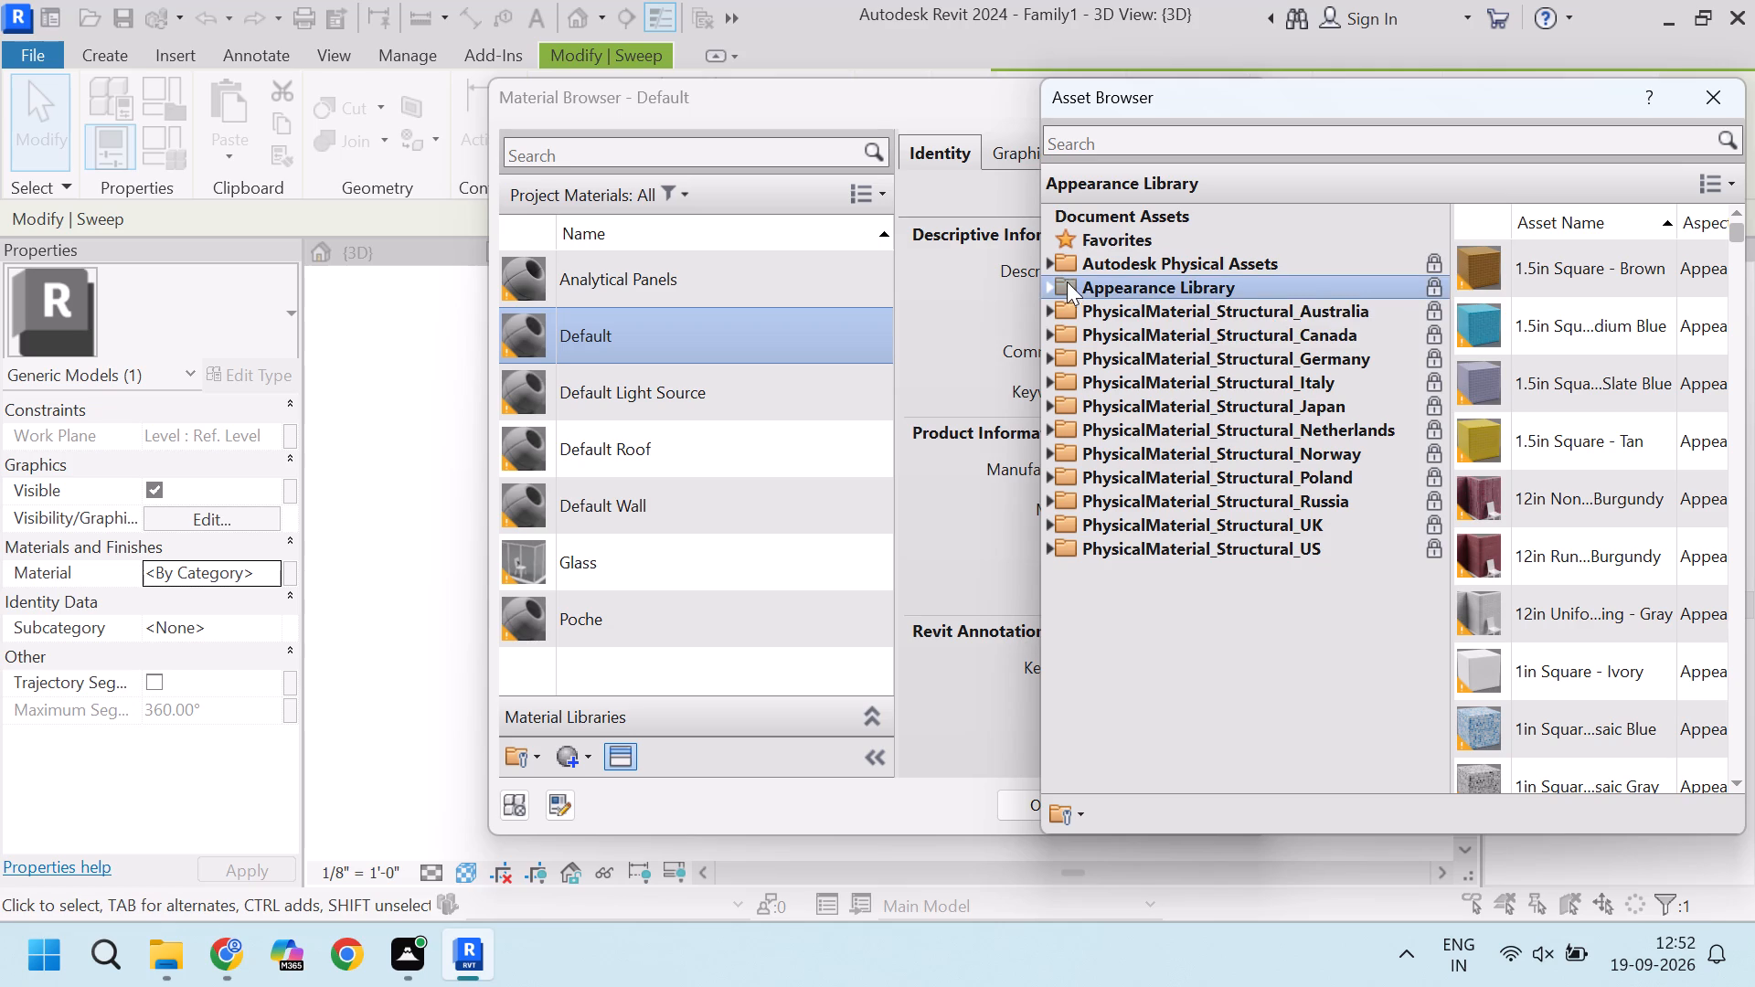
left_click(1048, 279)
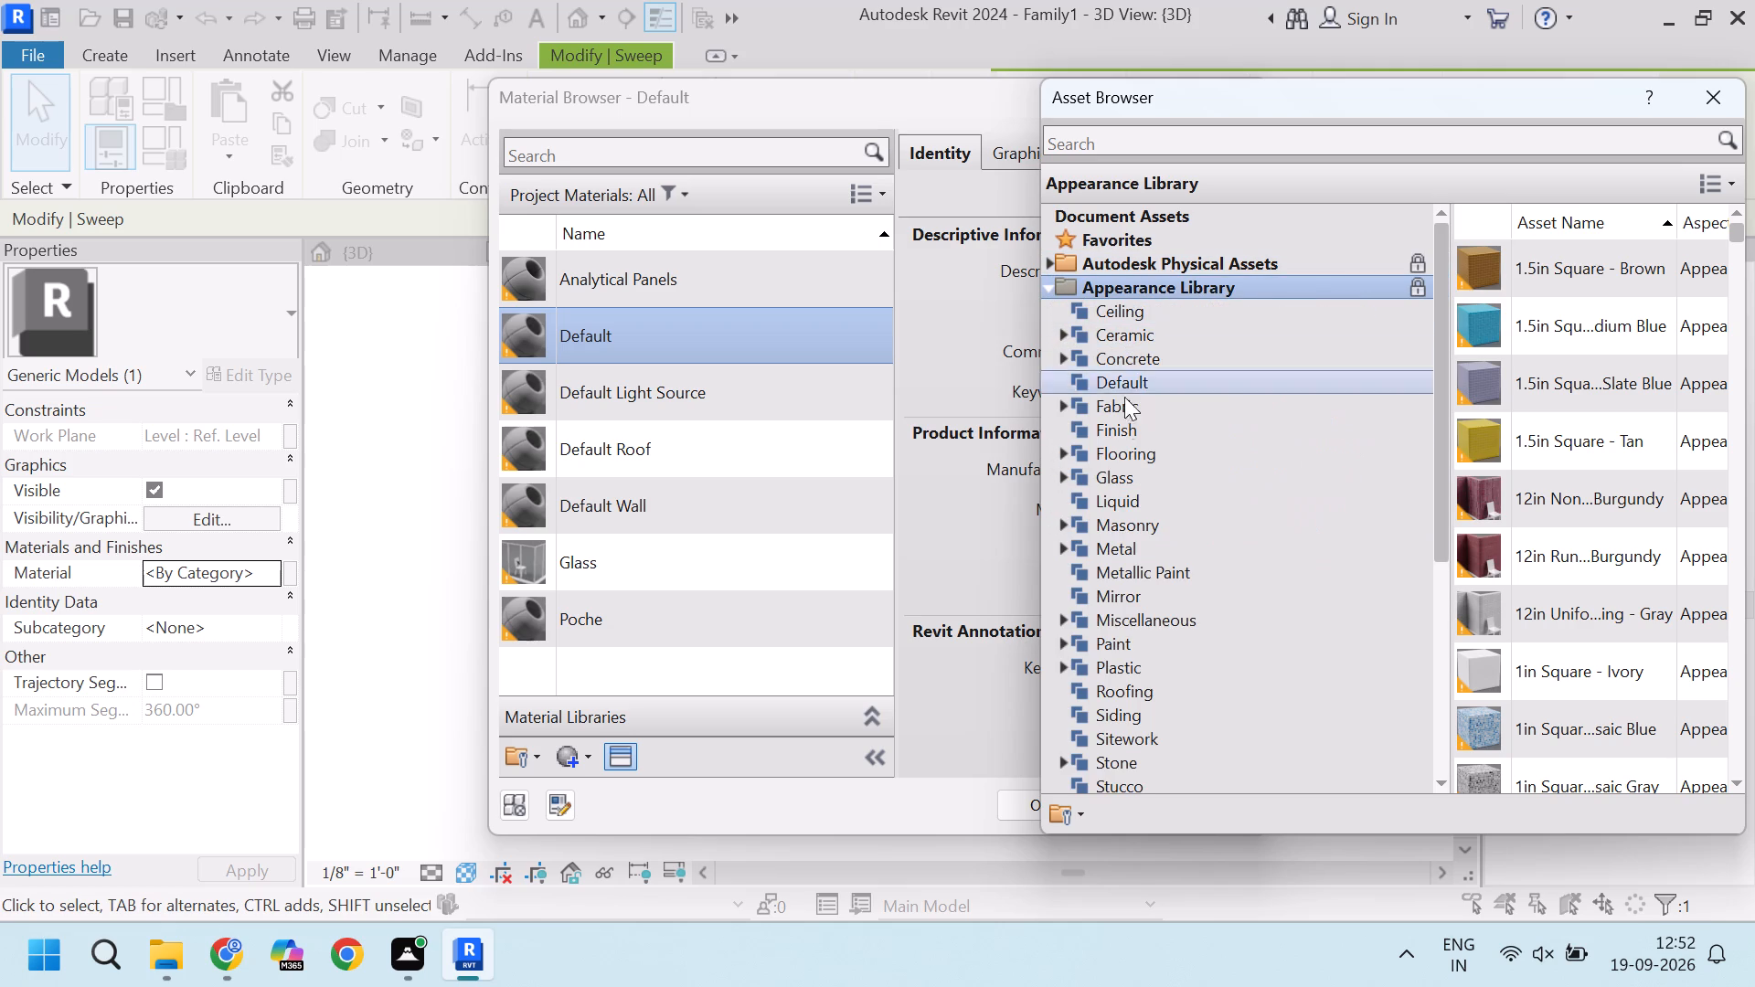
scroll(1156, 553, "down", 2)
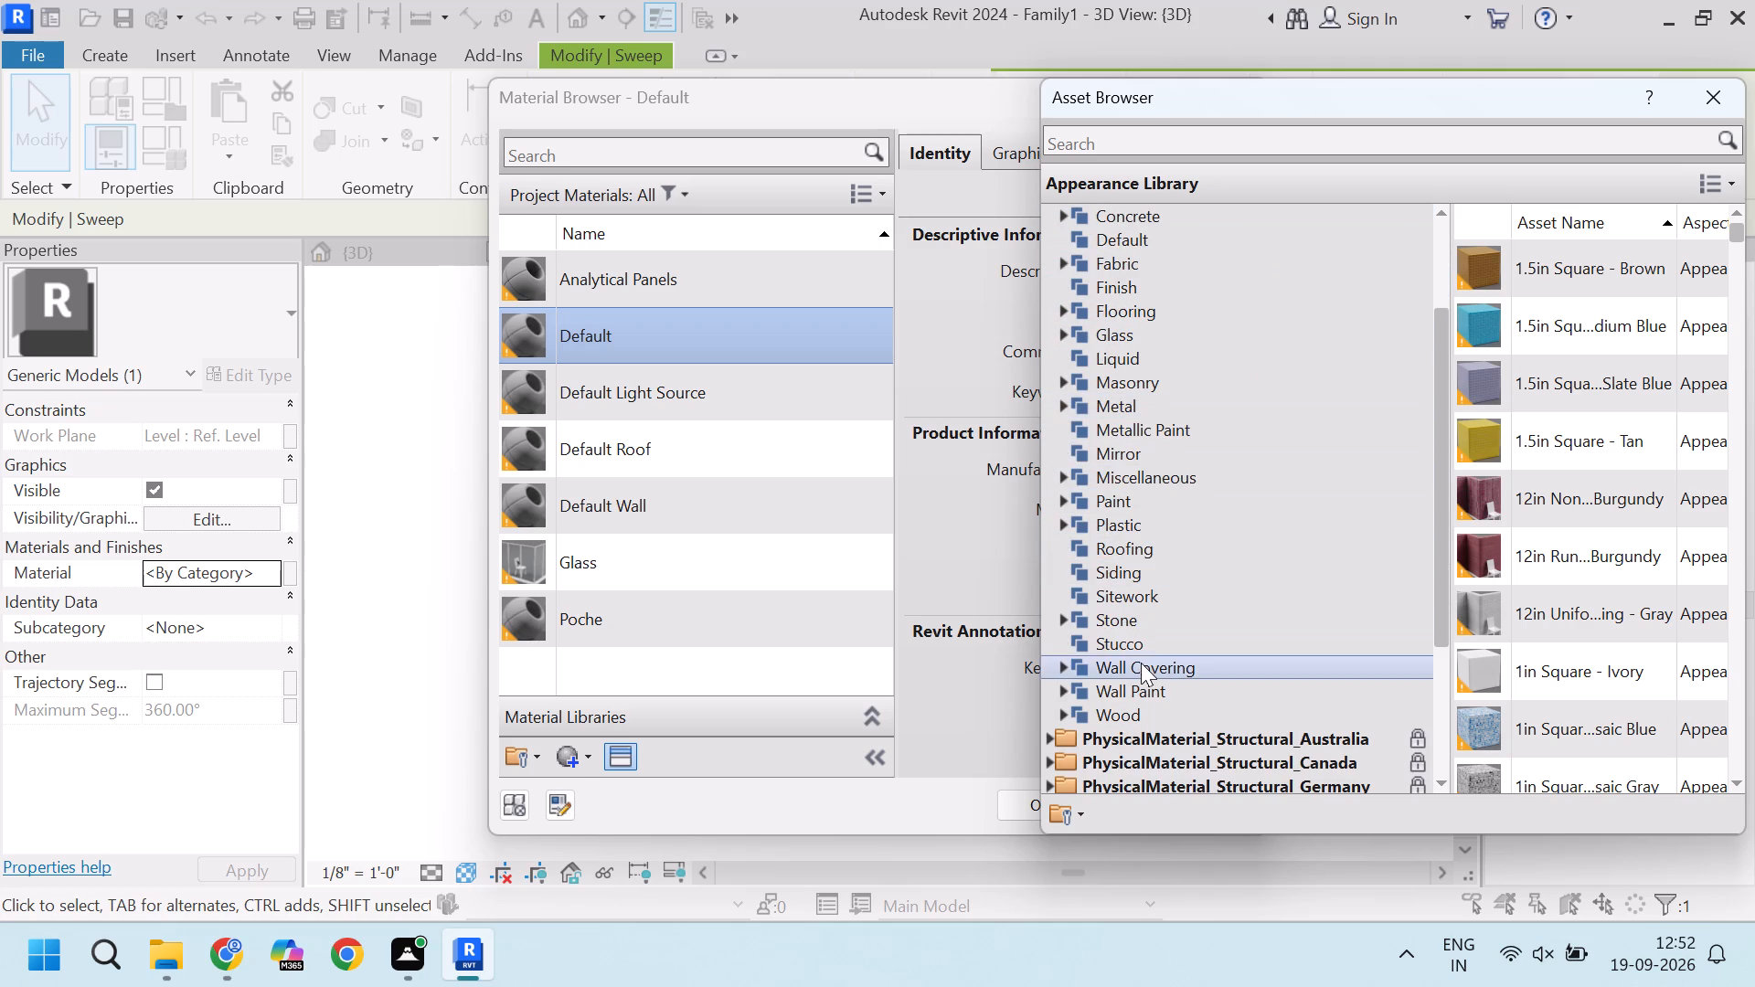
left_click(1123, 704)
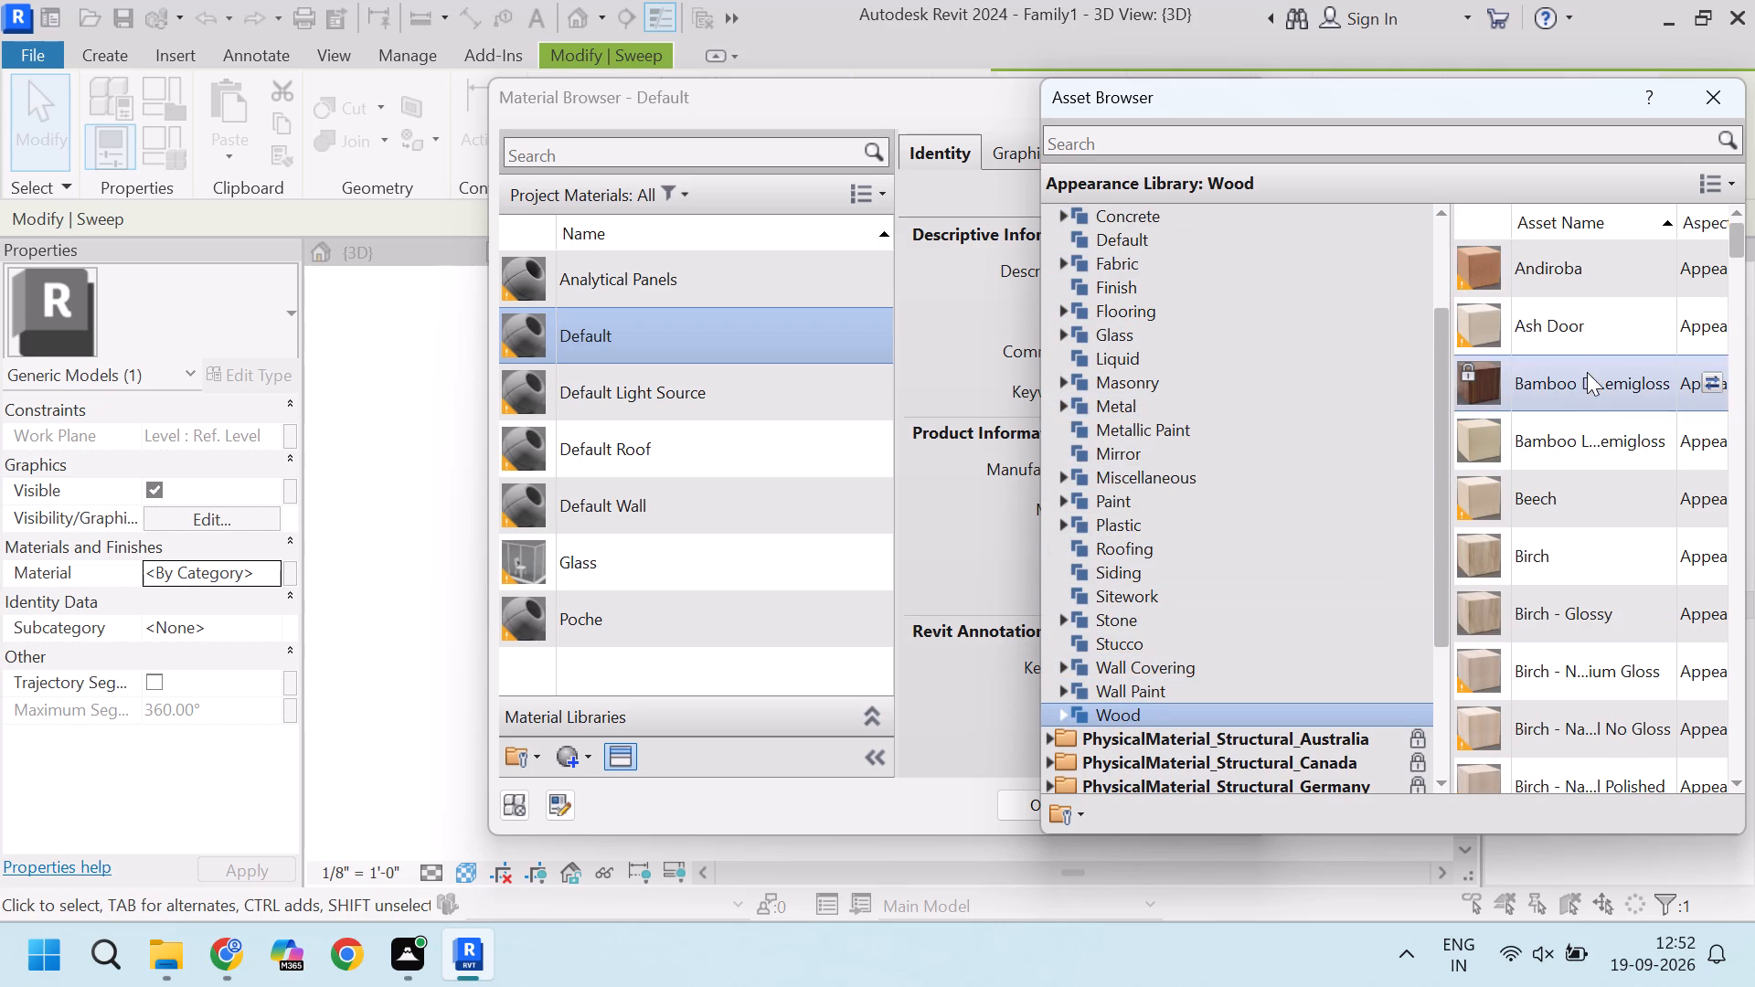
scroll(1549, 505, "down", 5)
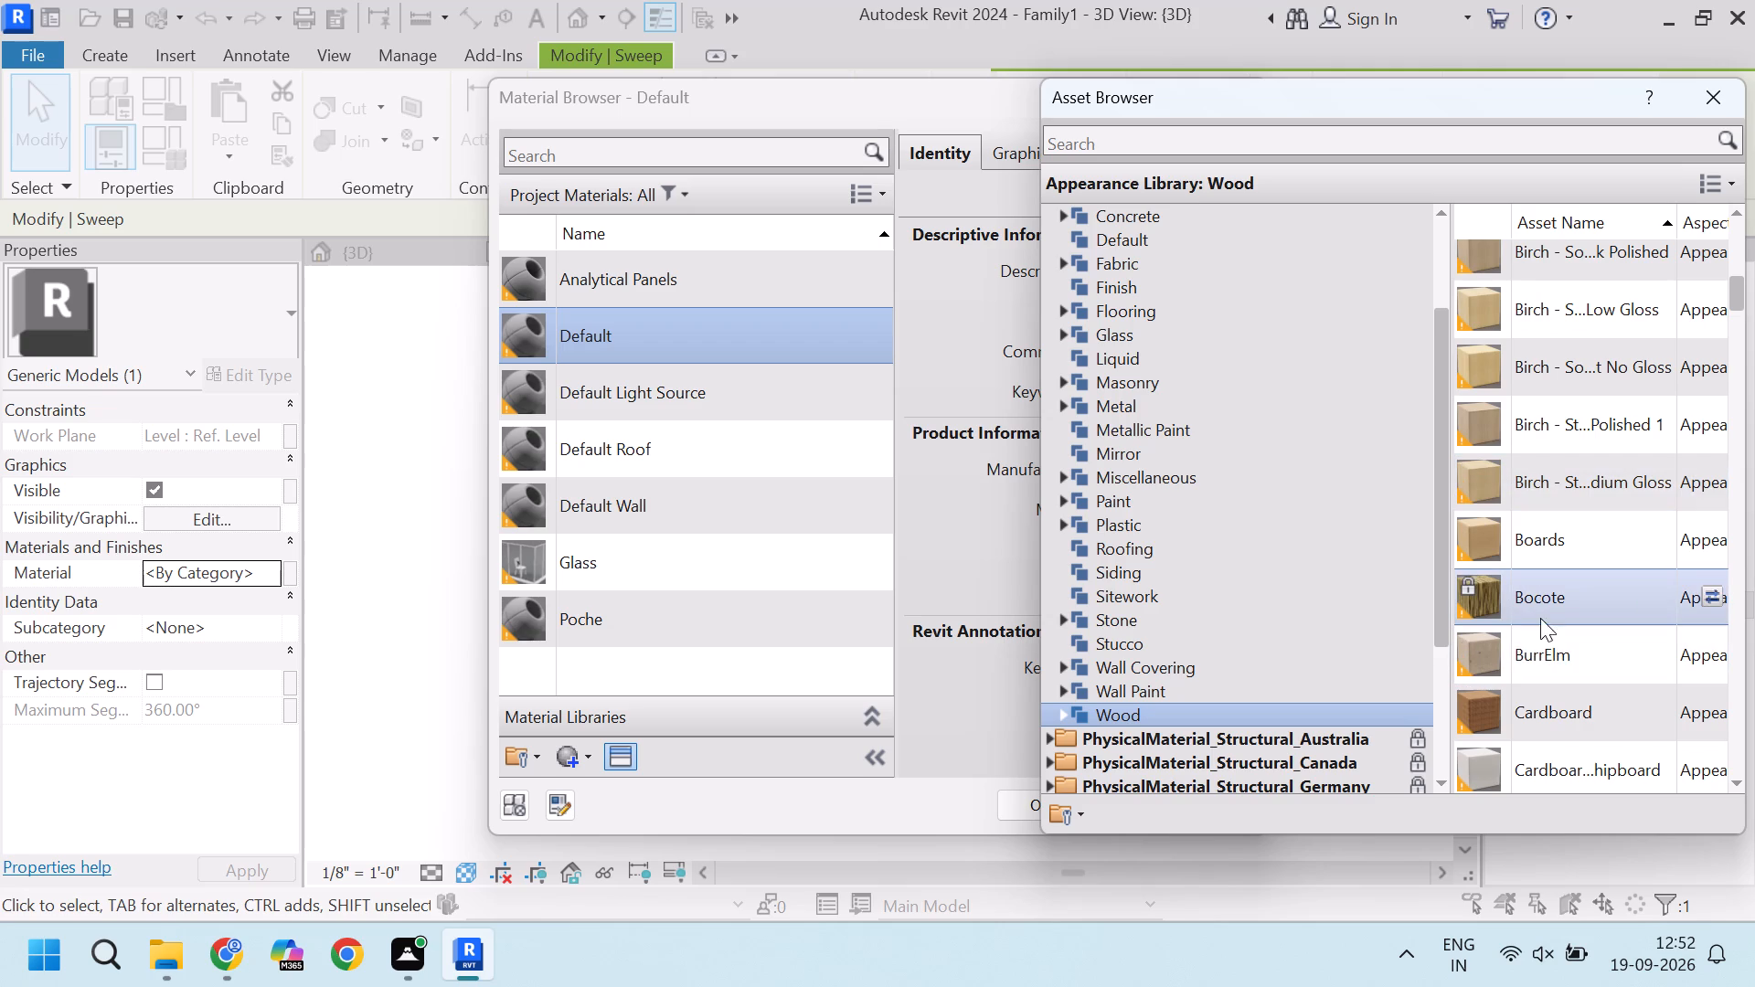
left_click(1552, 610)
left_click(1463, 588)
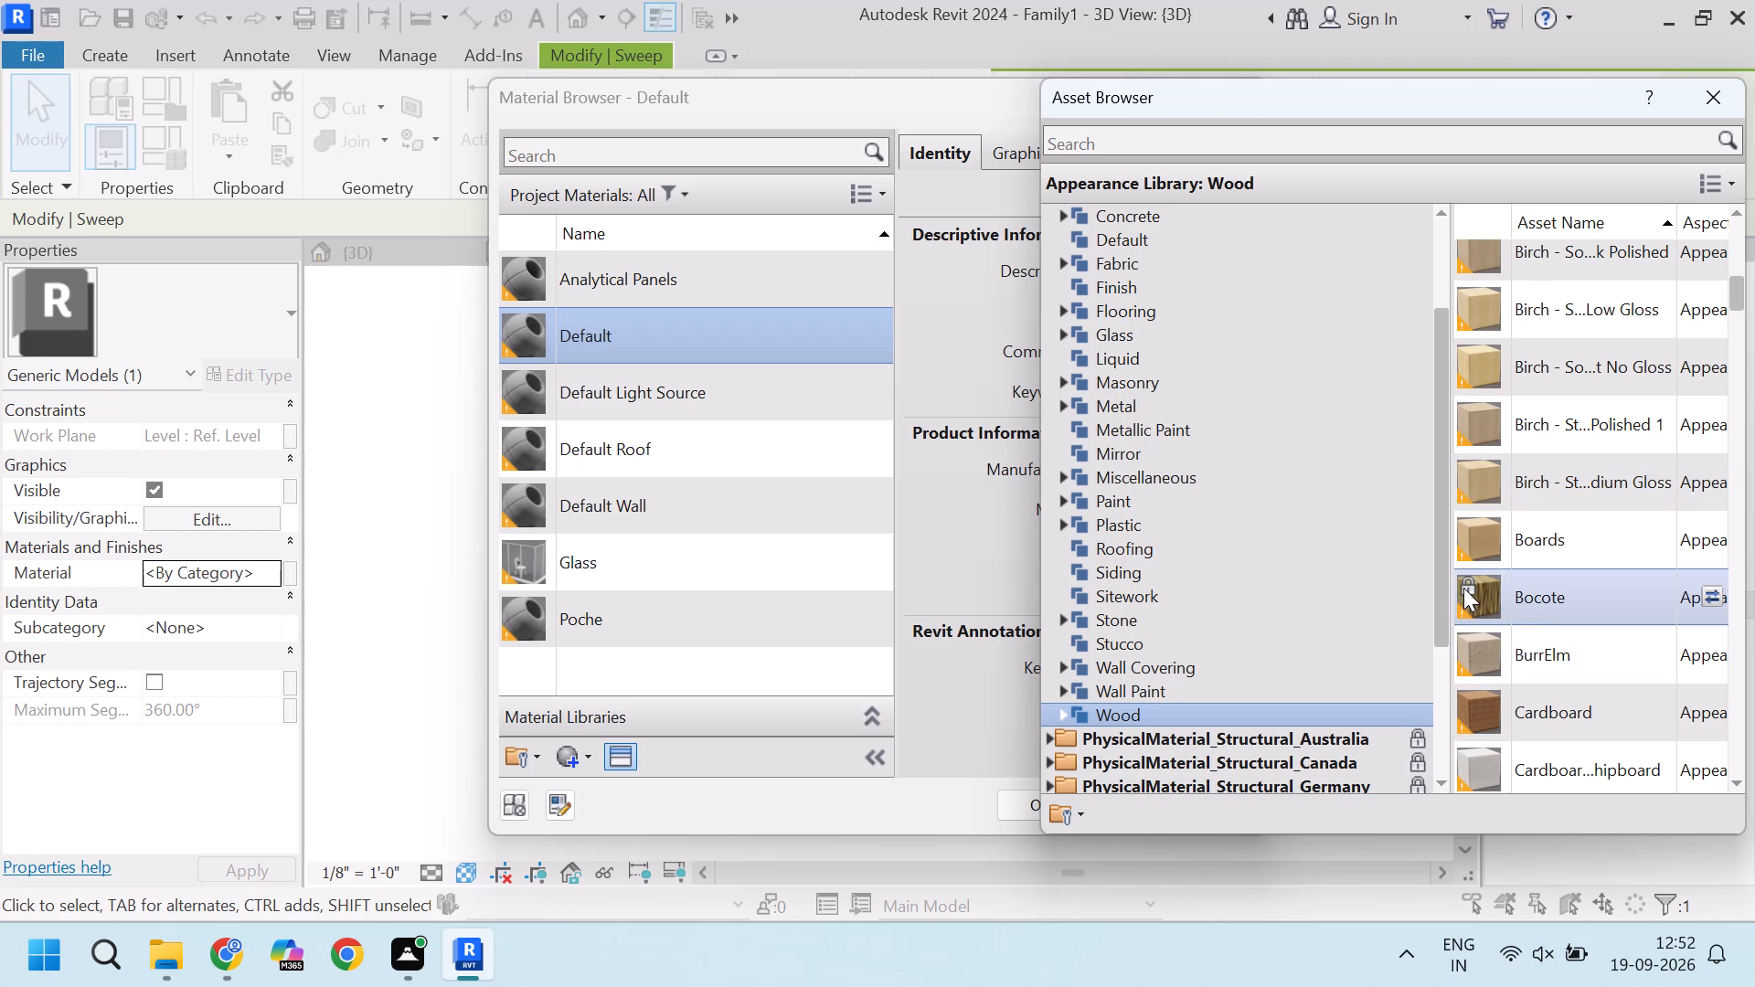
right_click(1463, 588)
left_click(1463, 588)
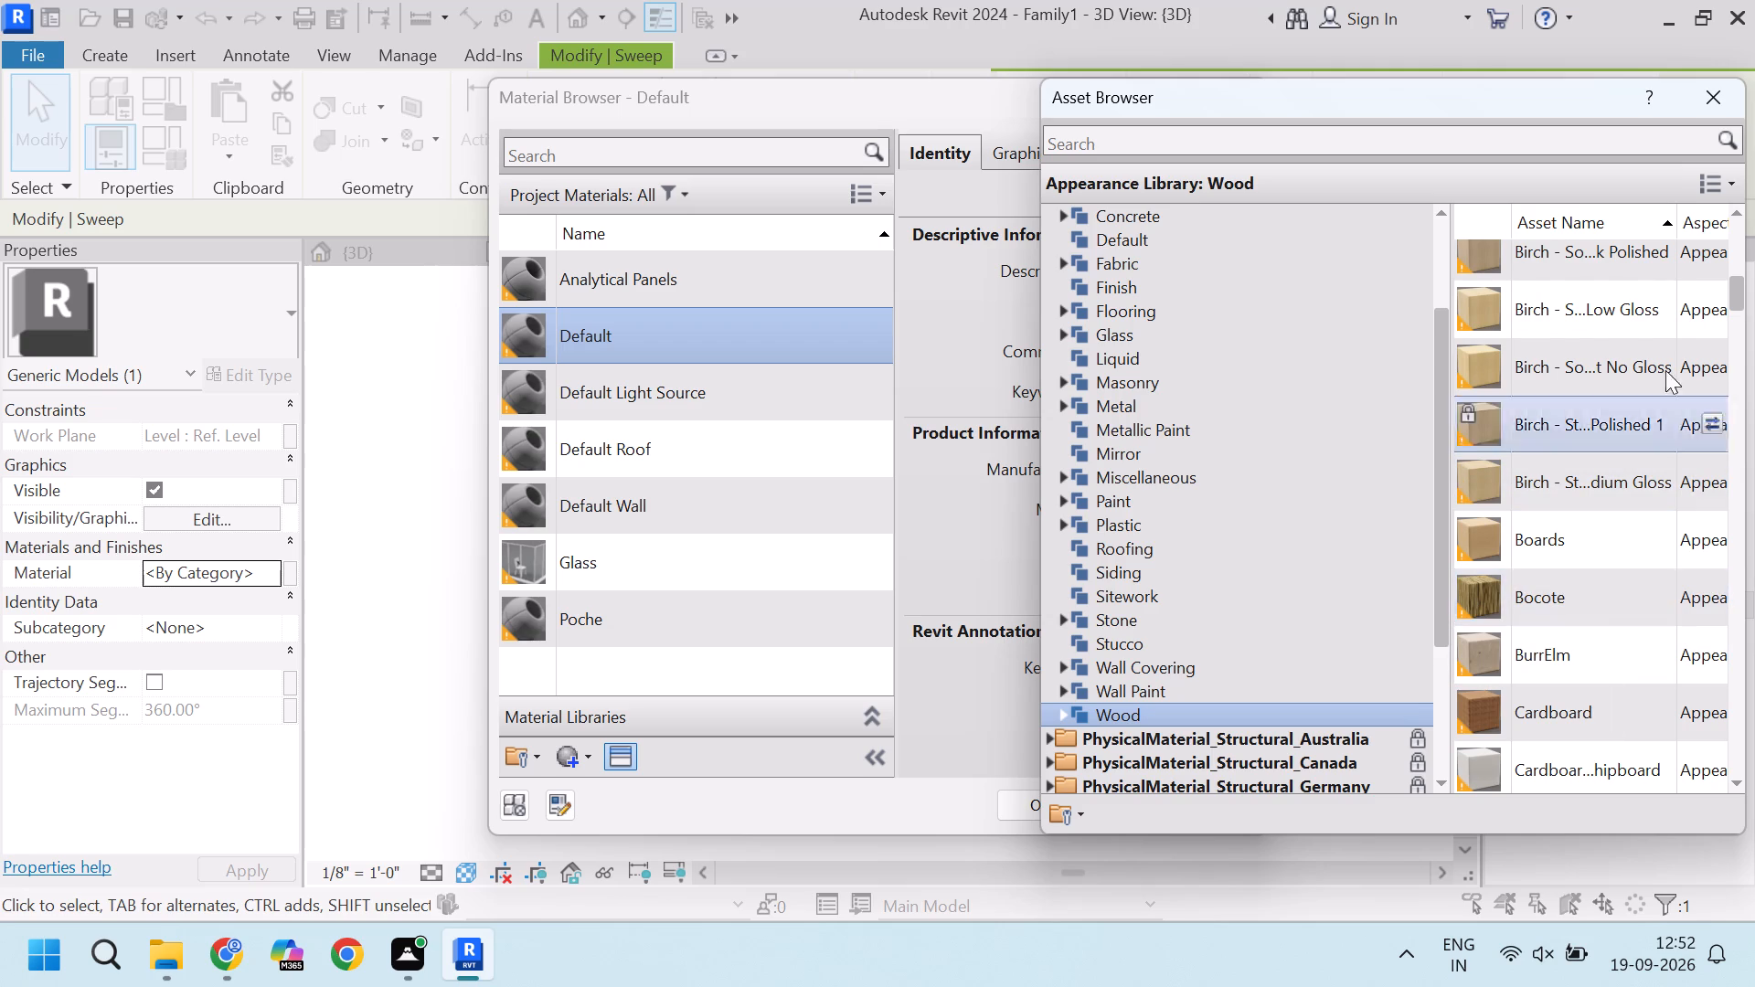
left_click_drag(1519, 96, 1359, 119)
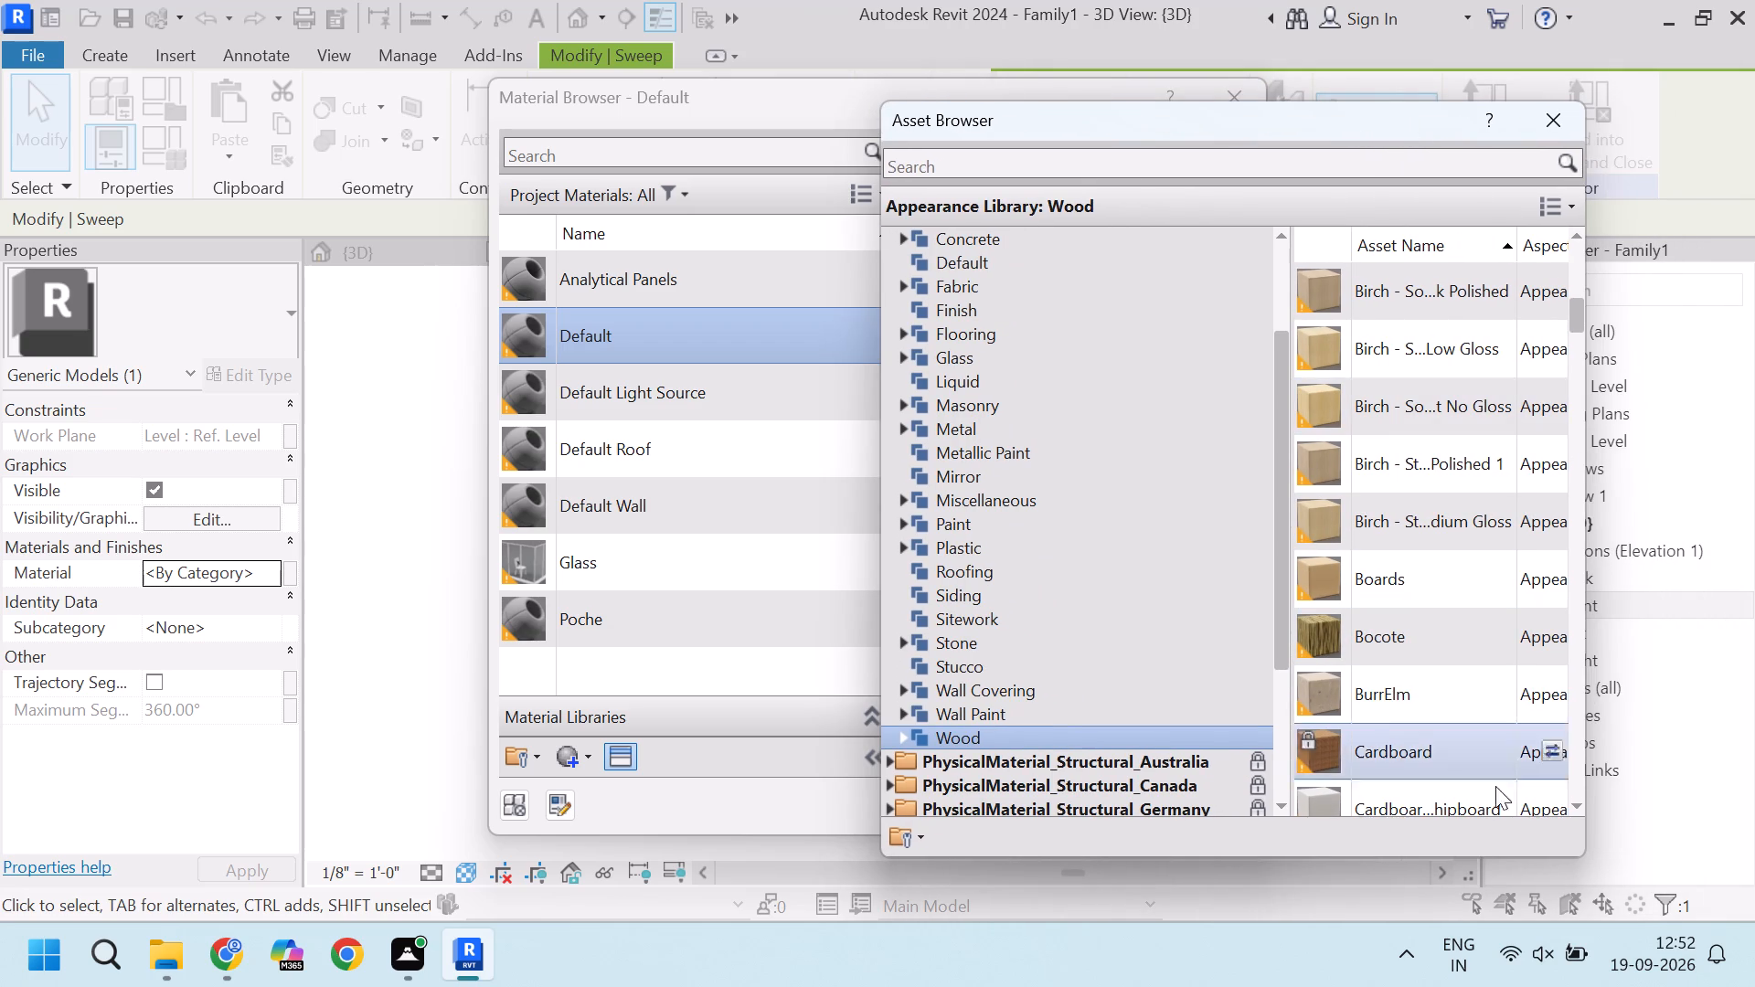
scroll(1497, 663, "up", 2)
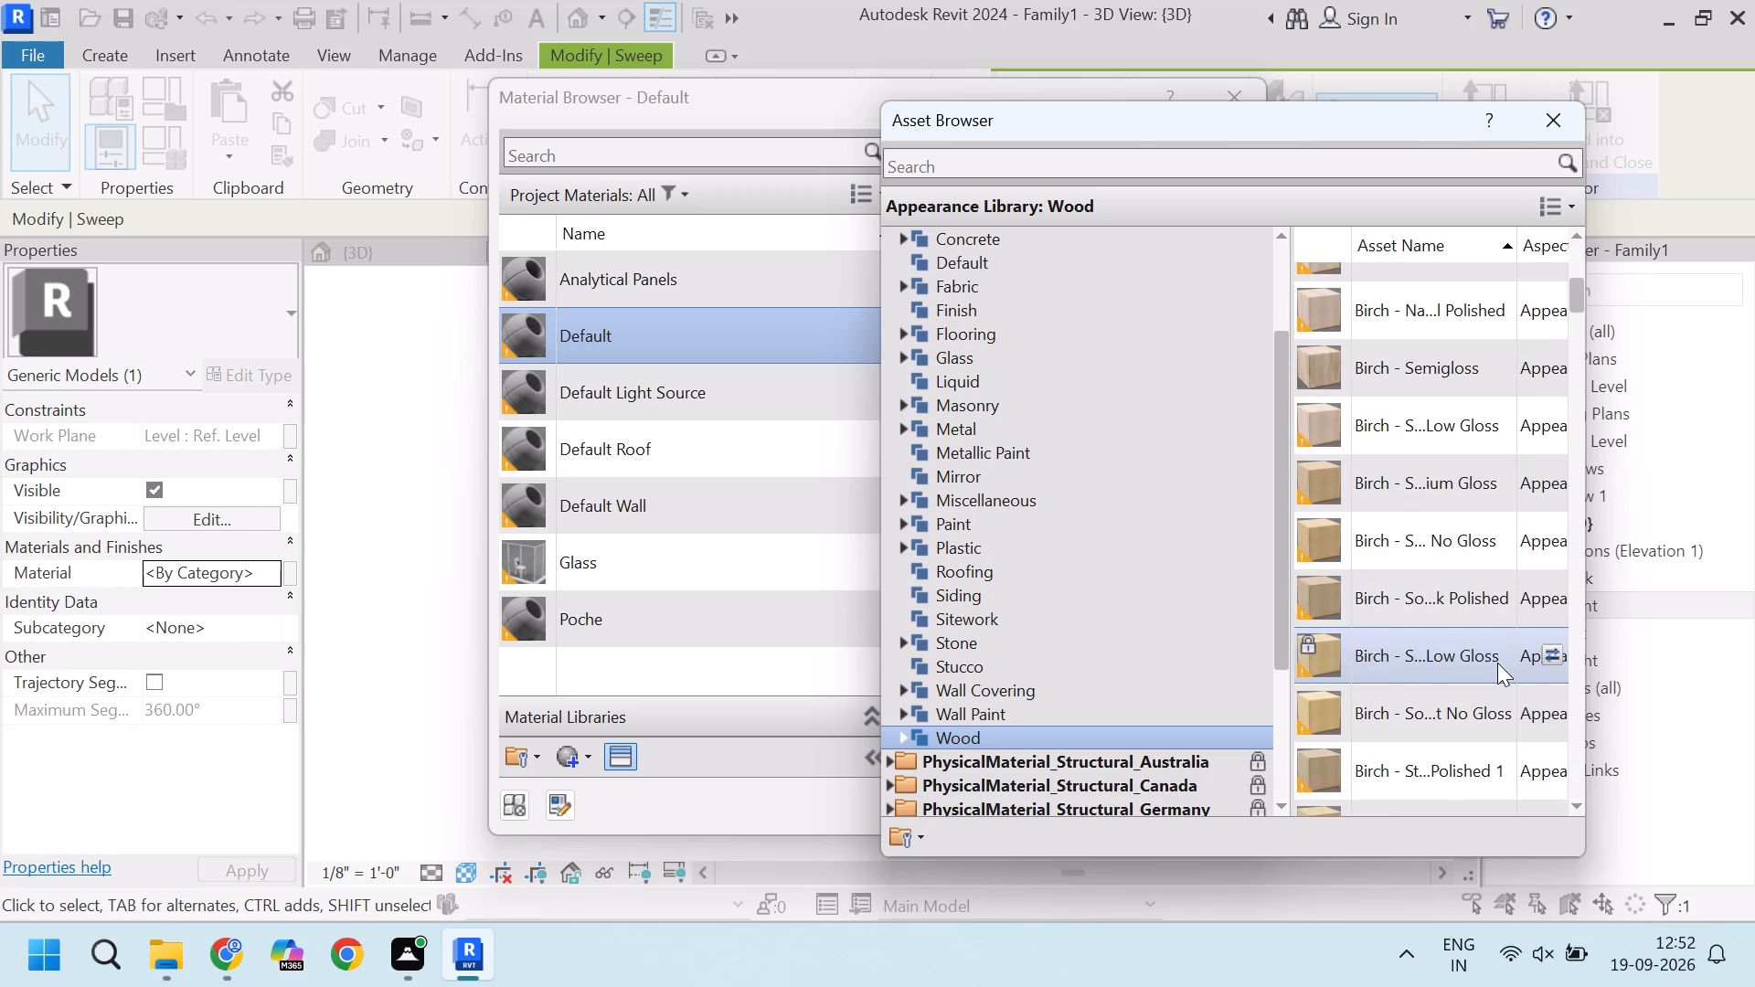
scroll(1497, 663, "up", 8)
Browse the Appearance Library's Metal and Masonry assets, check the first 12in burgundy masonry asset, and close the asset browser.
left_click(1007, 417)
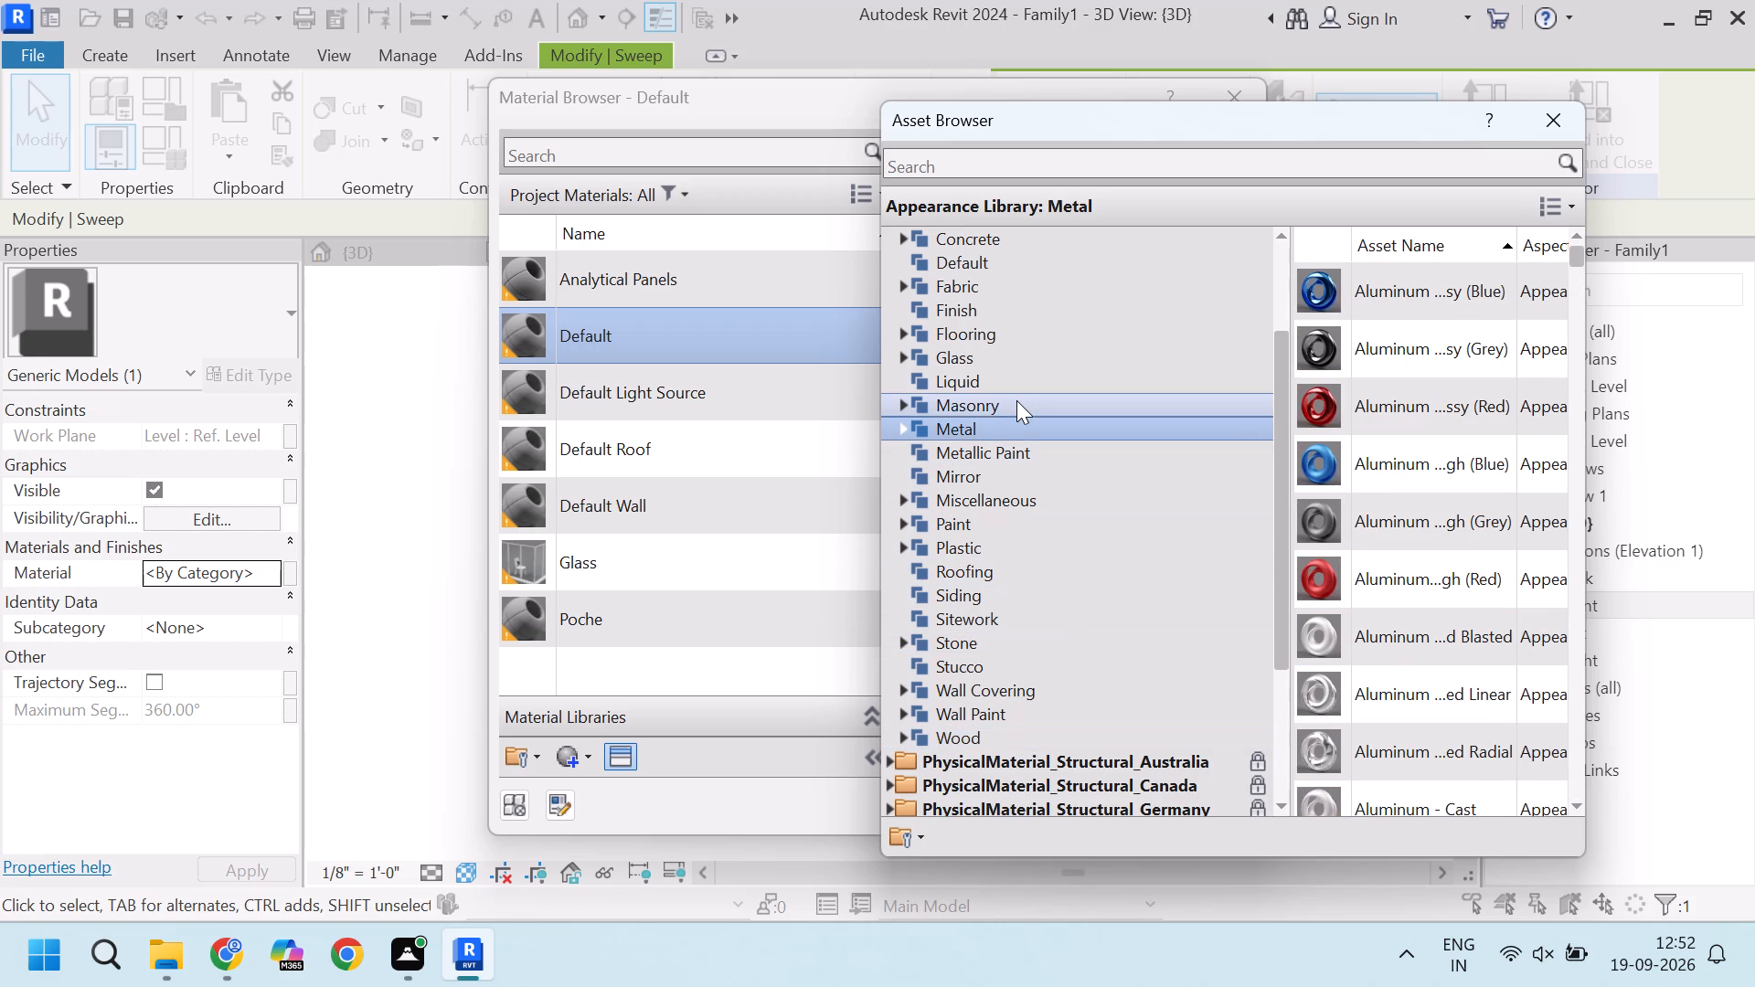
left_click(1016, 400)
left_click(1416, 295)
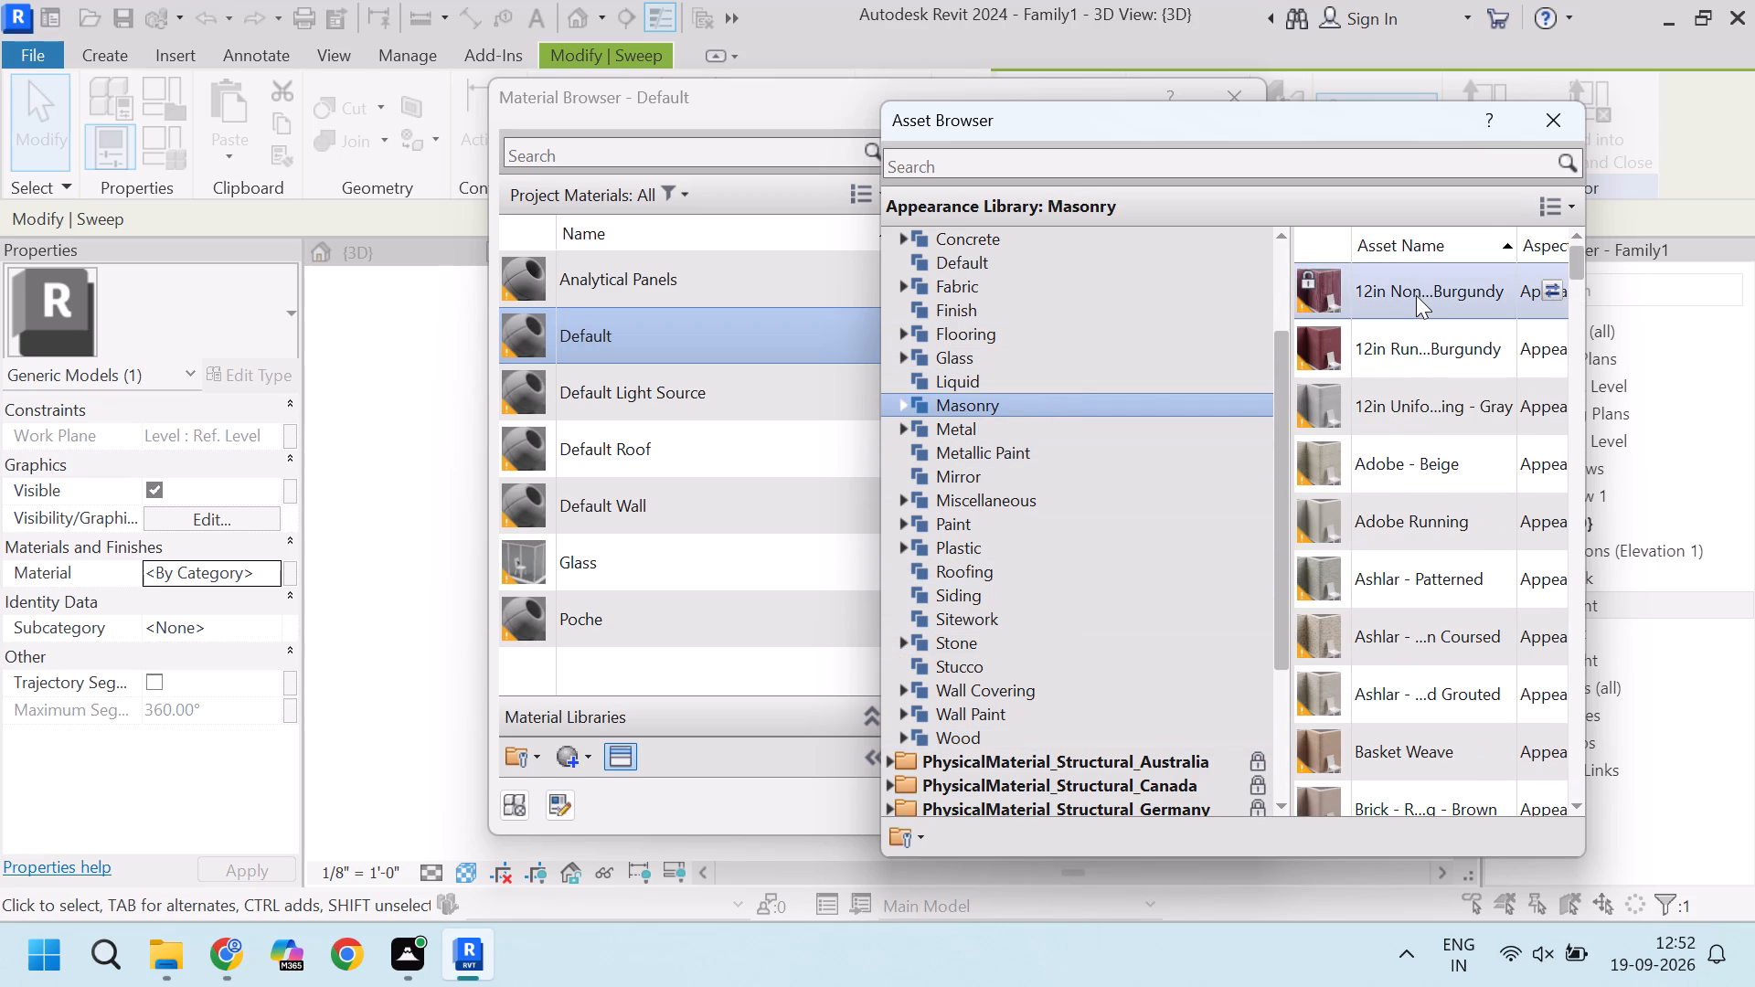
left_click(1421, 295)
left_click(1550, 119)
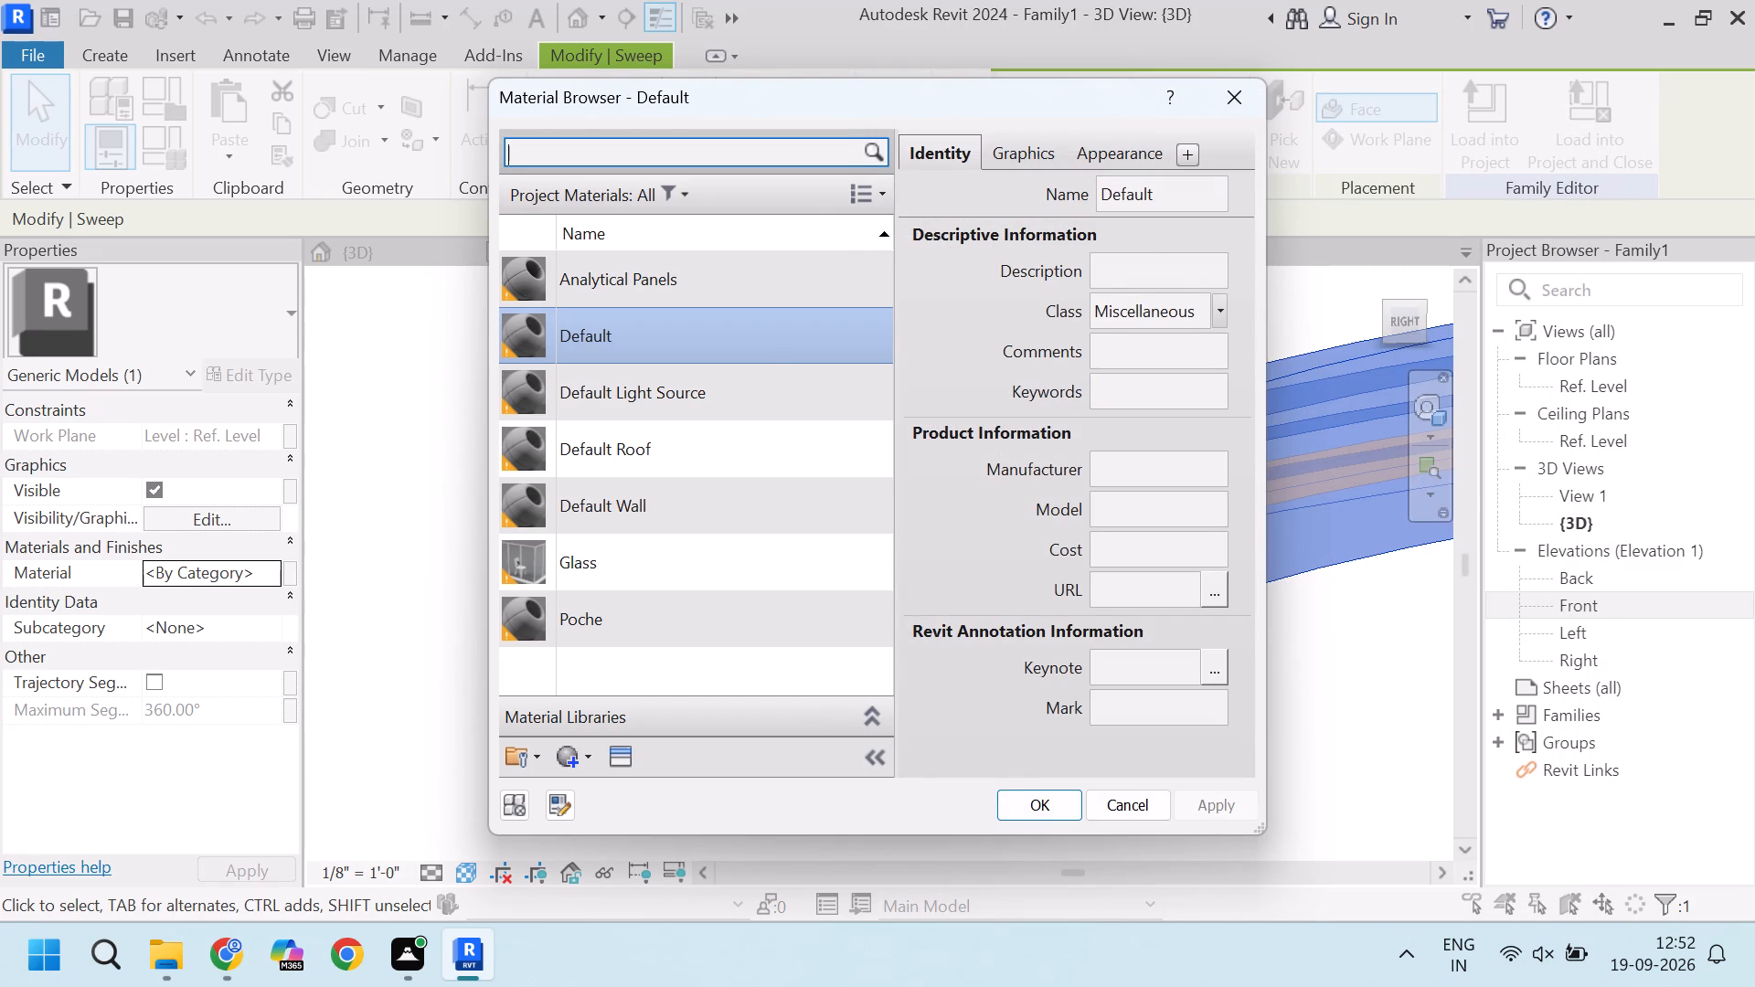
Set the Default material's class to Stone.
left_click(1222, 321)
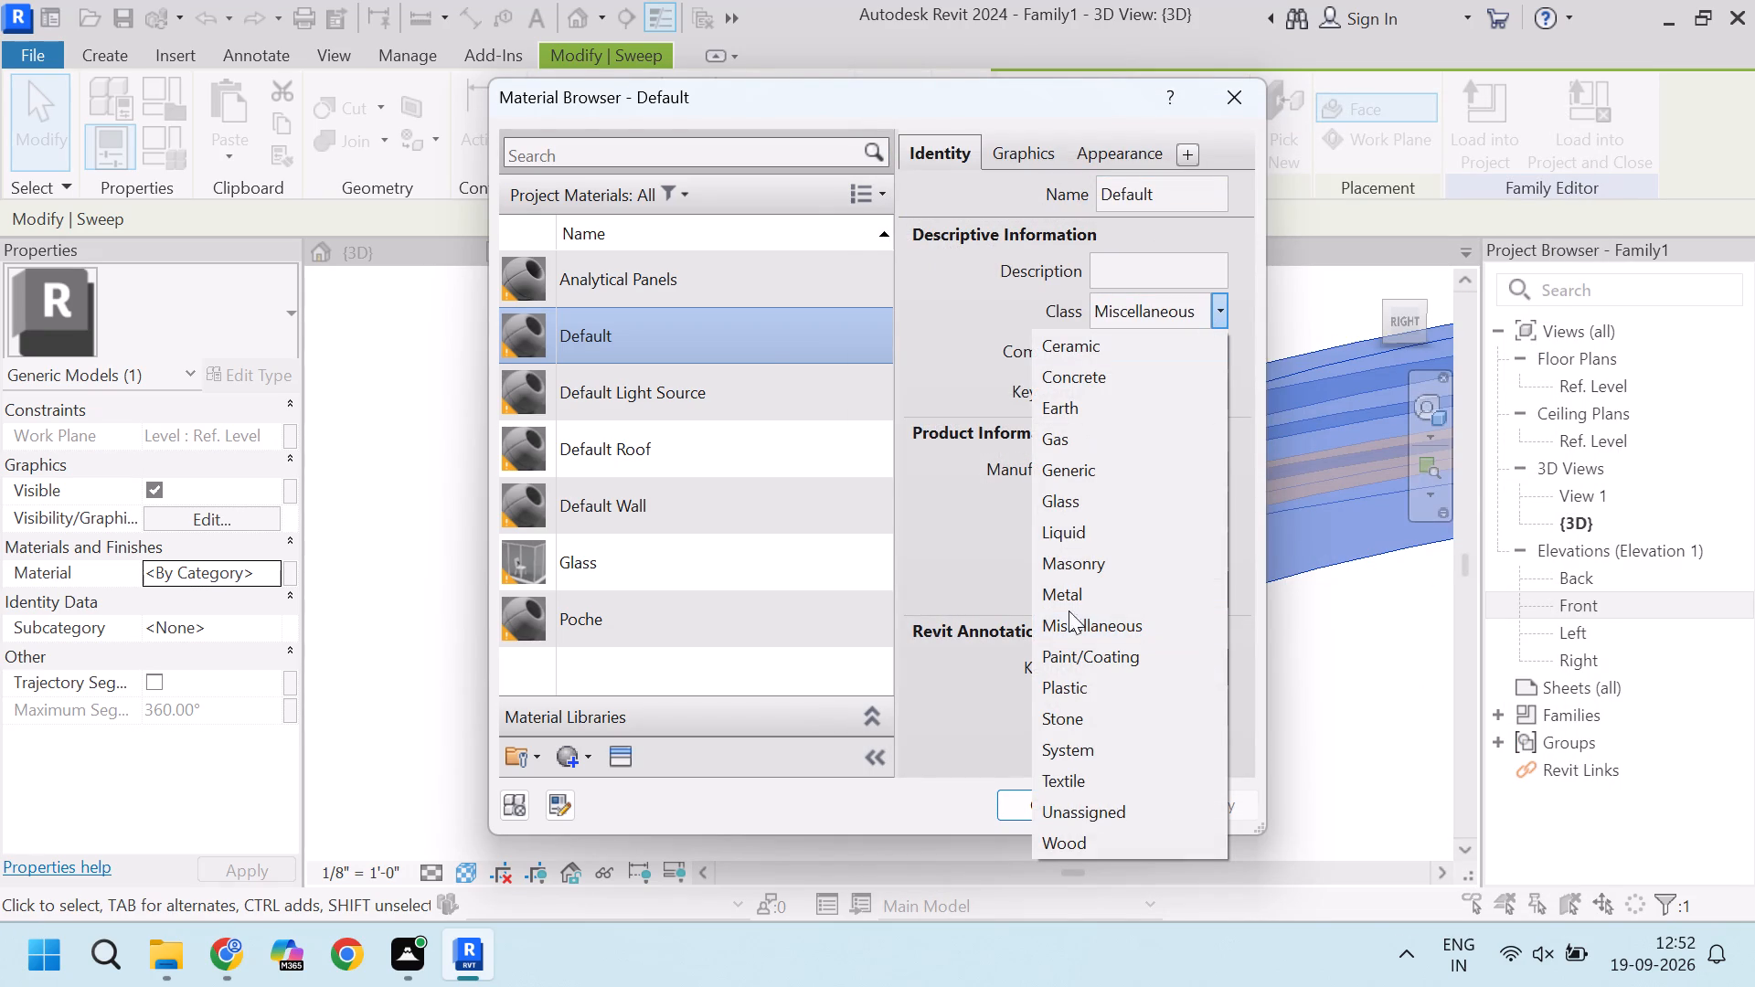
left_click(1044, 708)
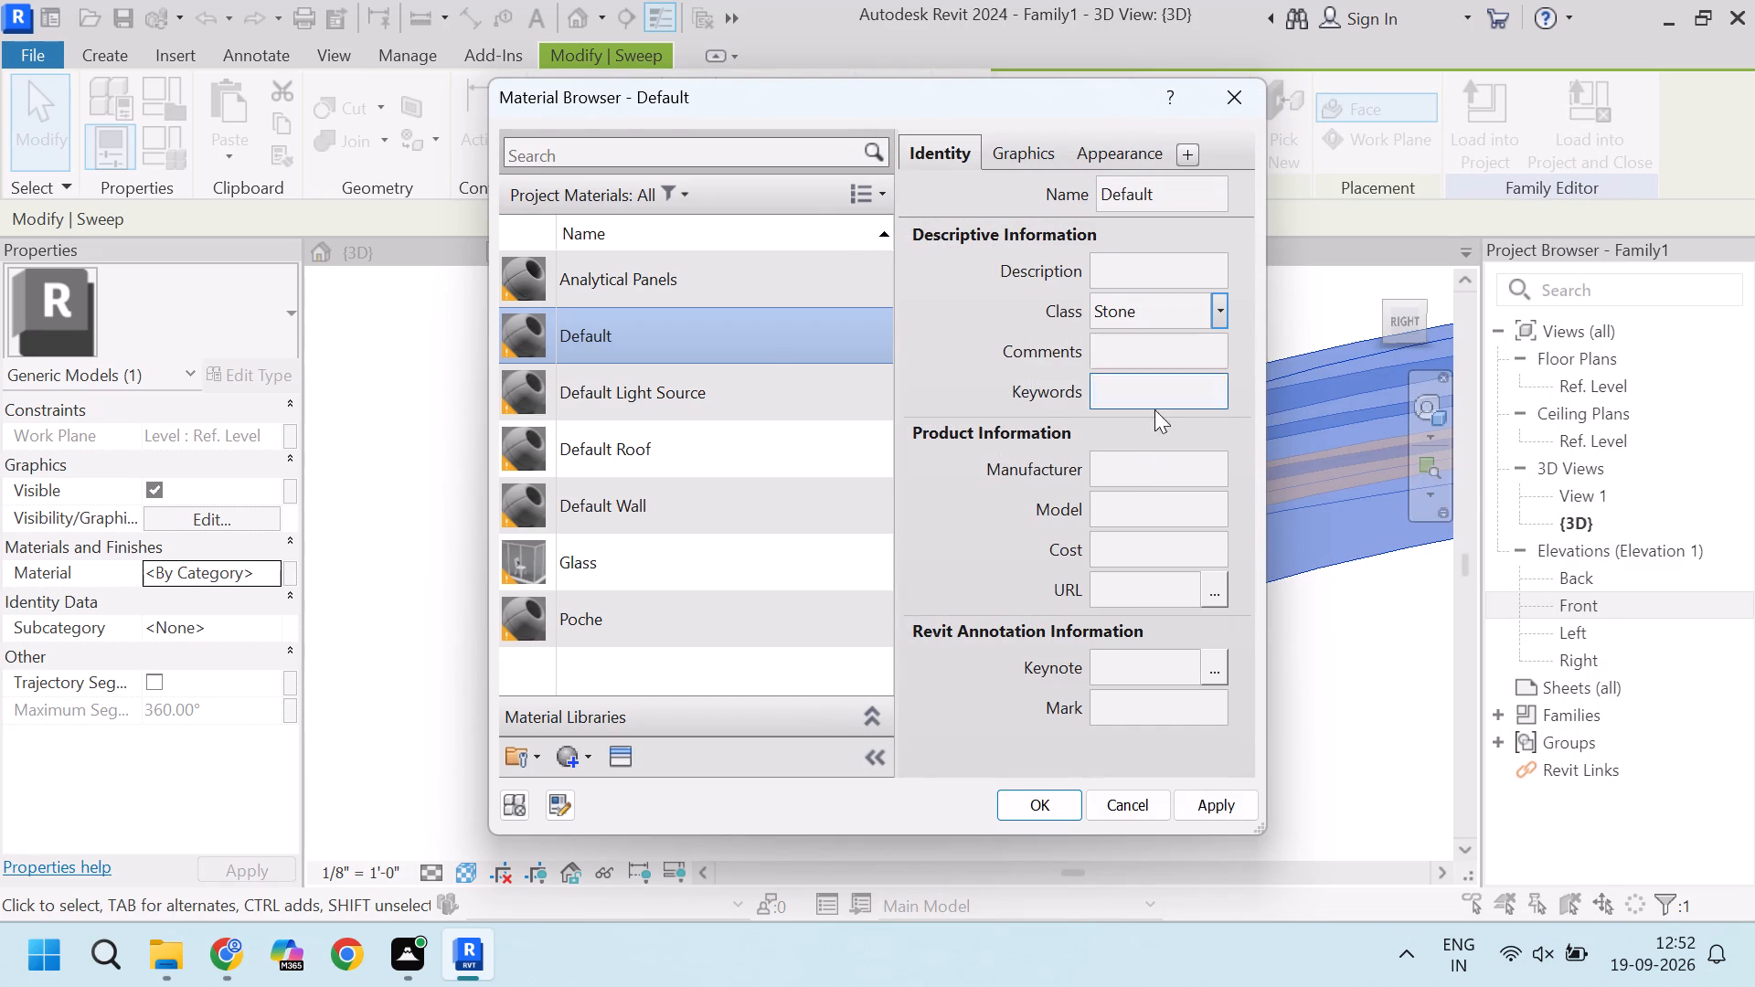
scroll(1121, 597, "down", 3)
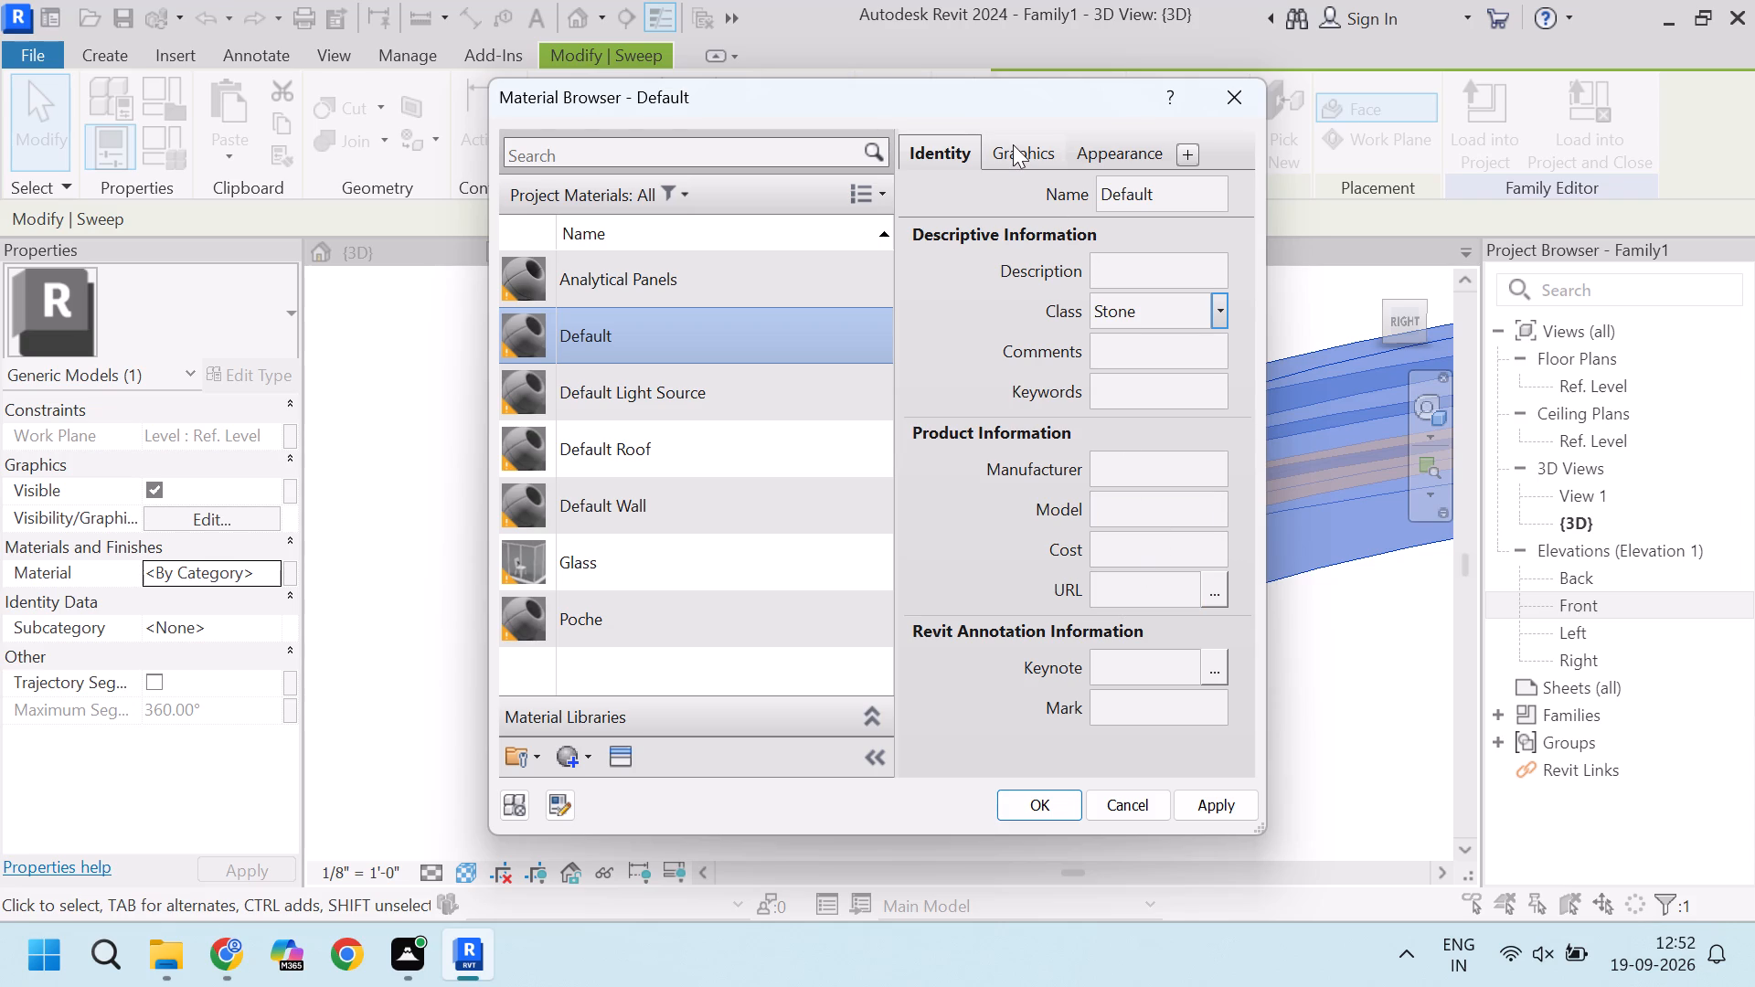
Examine the Default material's graphics settings for shading, surface pattern and cut pattern.
left_click(1013, 144)
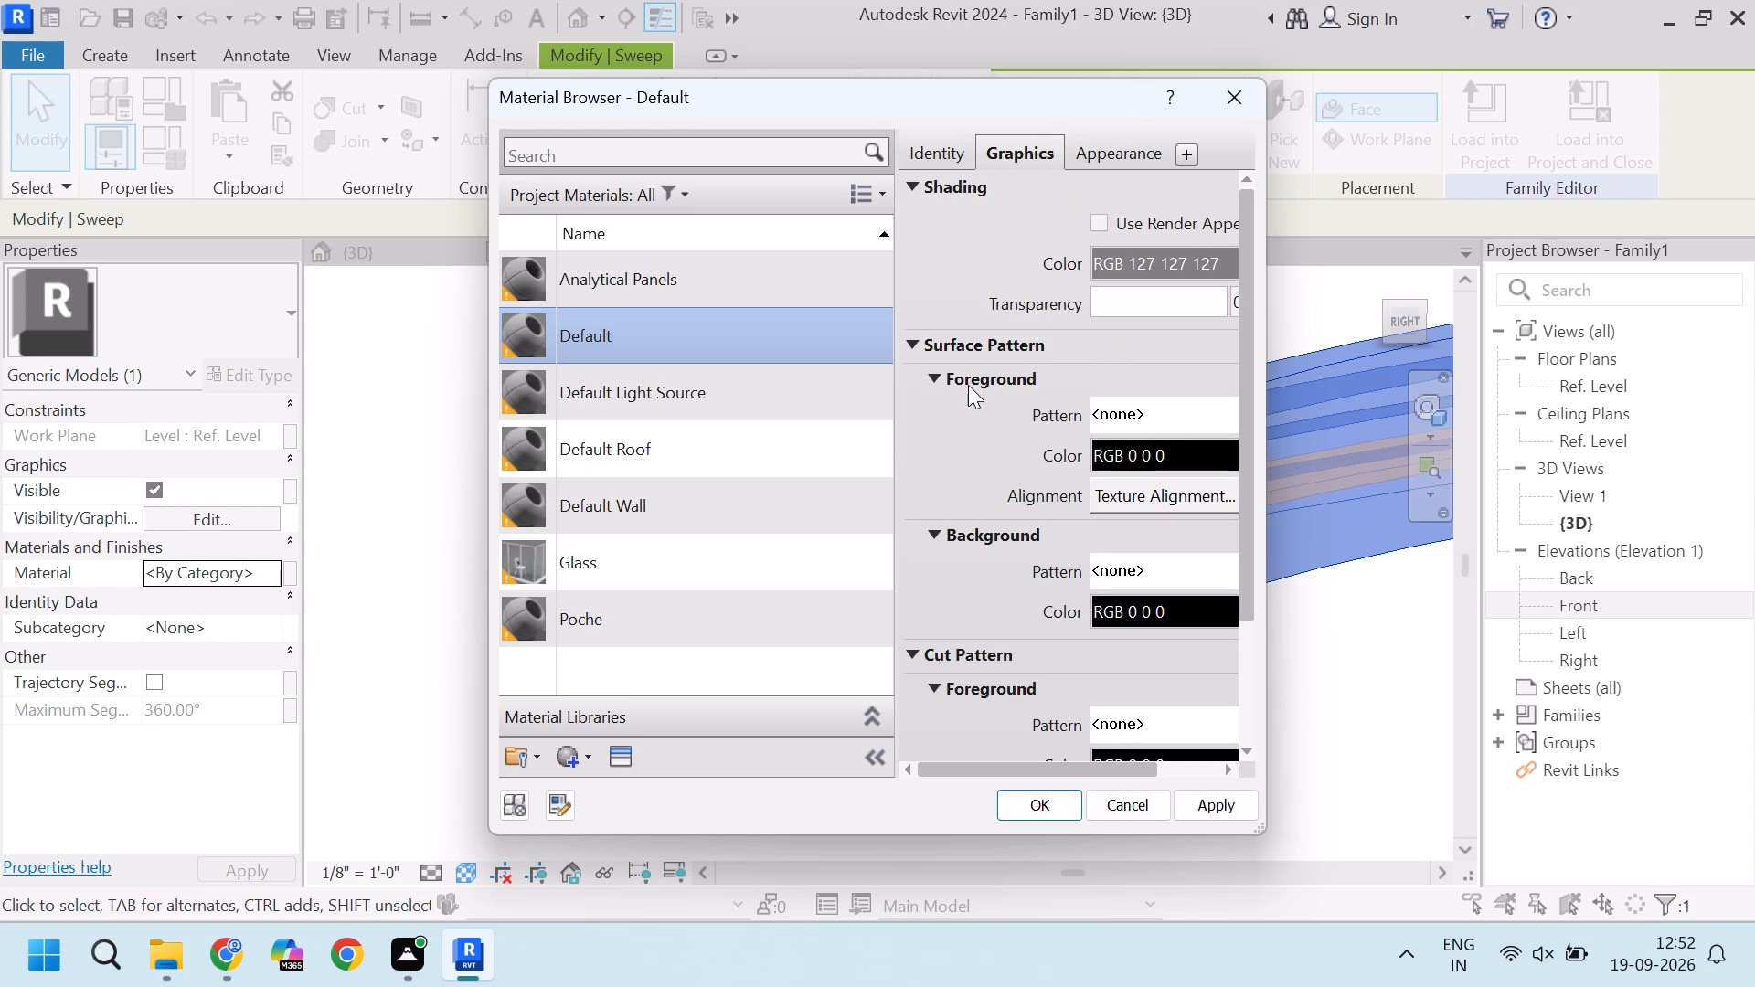
scroll(968, 386, "down", 1)
left_click(960, 298)
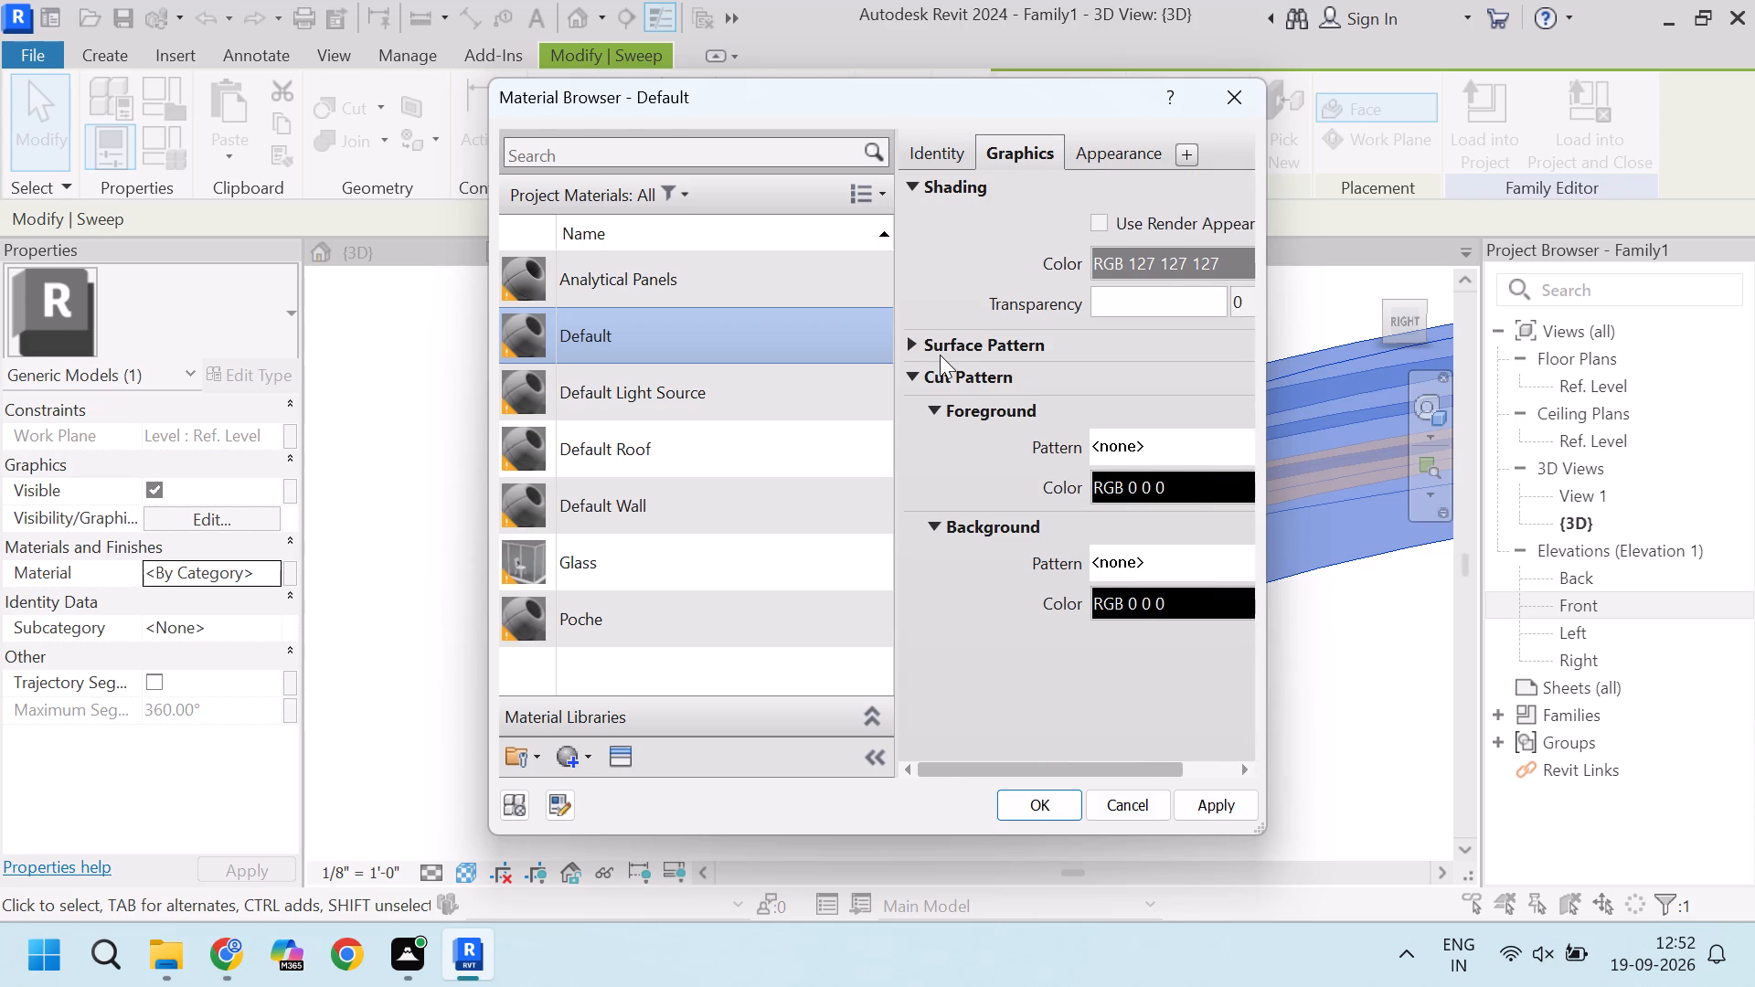
left_click(940, 355)
left_click(970, 345)
left_click(970, 345)
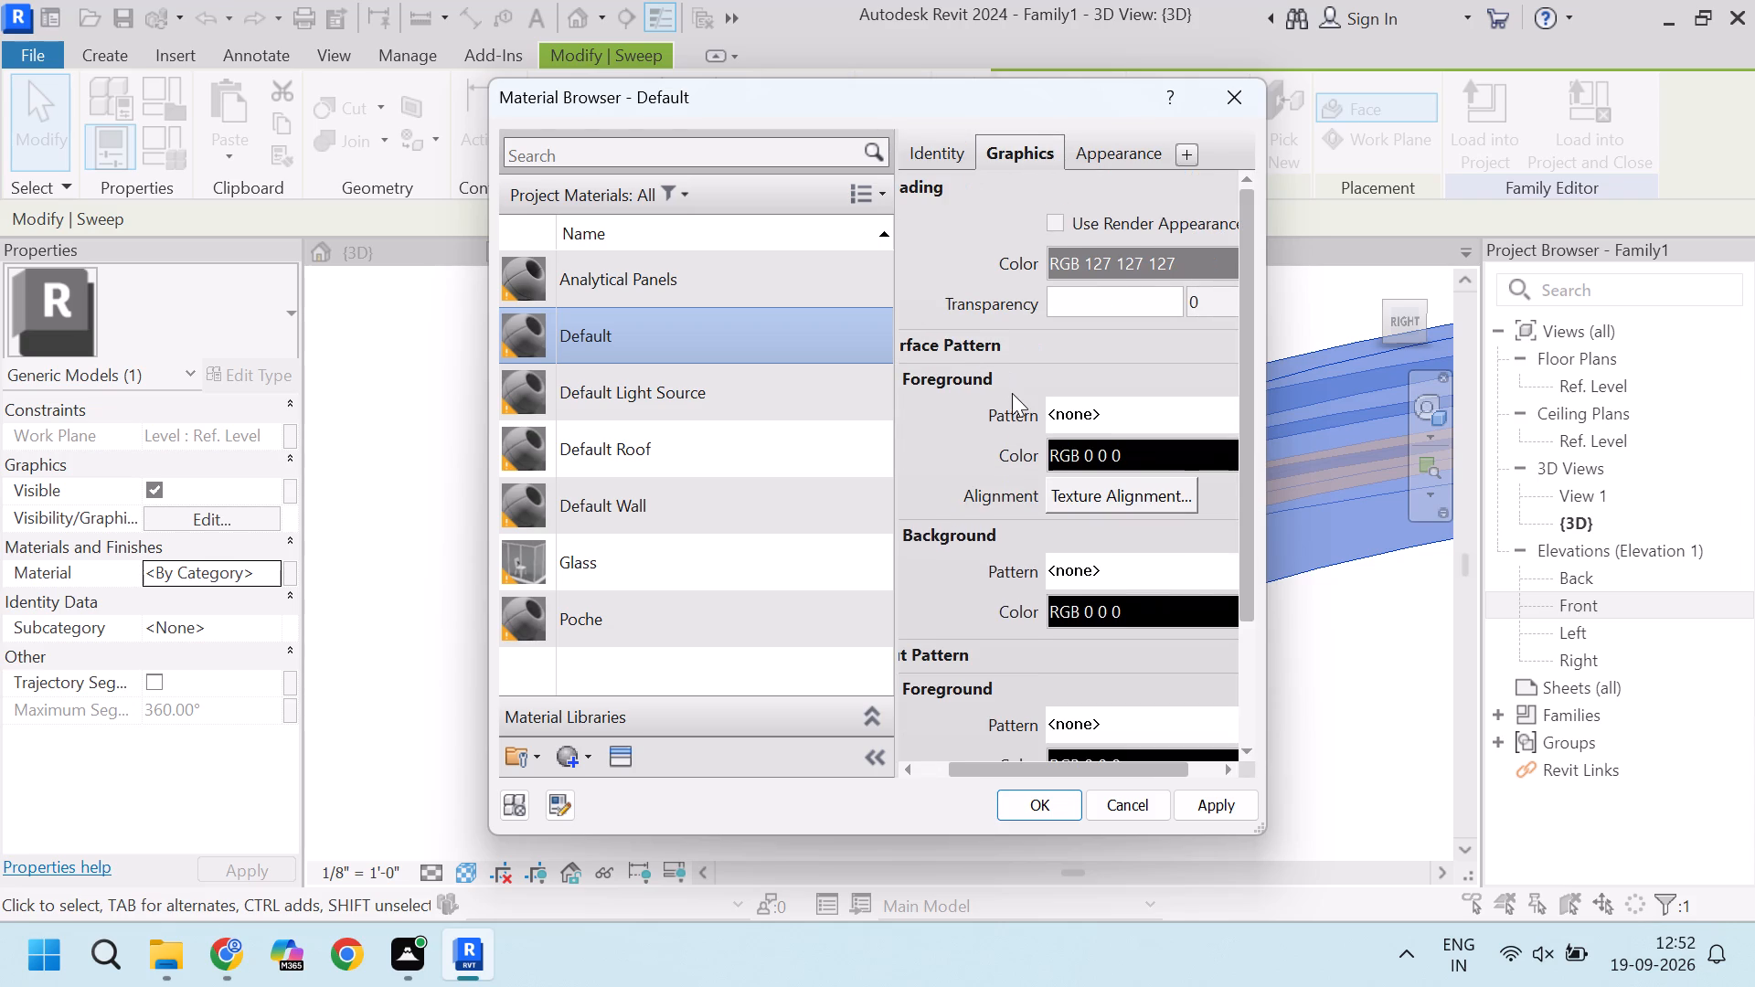
scroll(1012, 393, "down", 5)
scroll(974, 444, "up", 1)
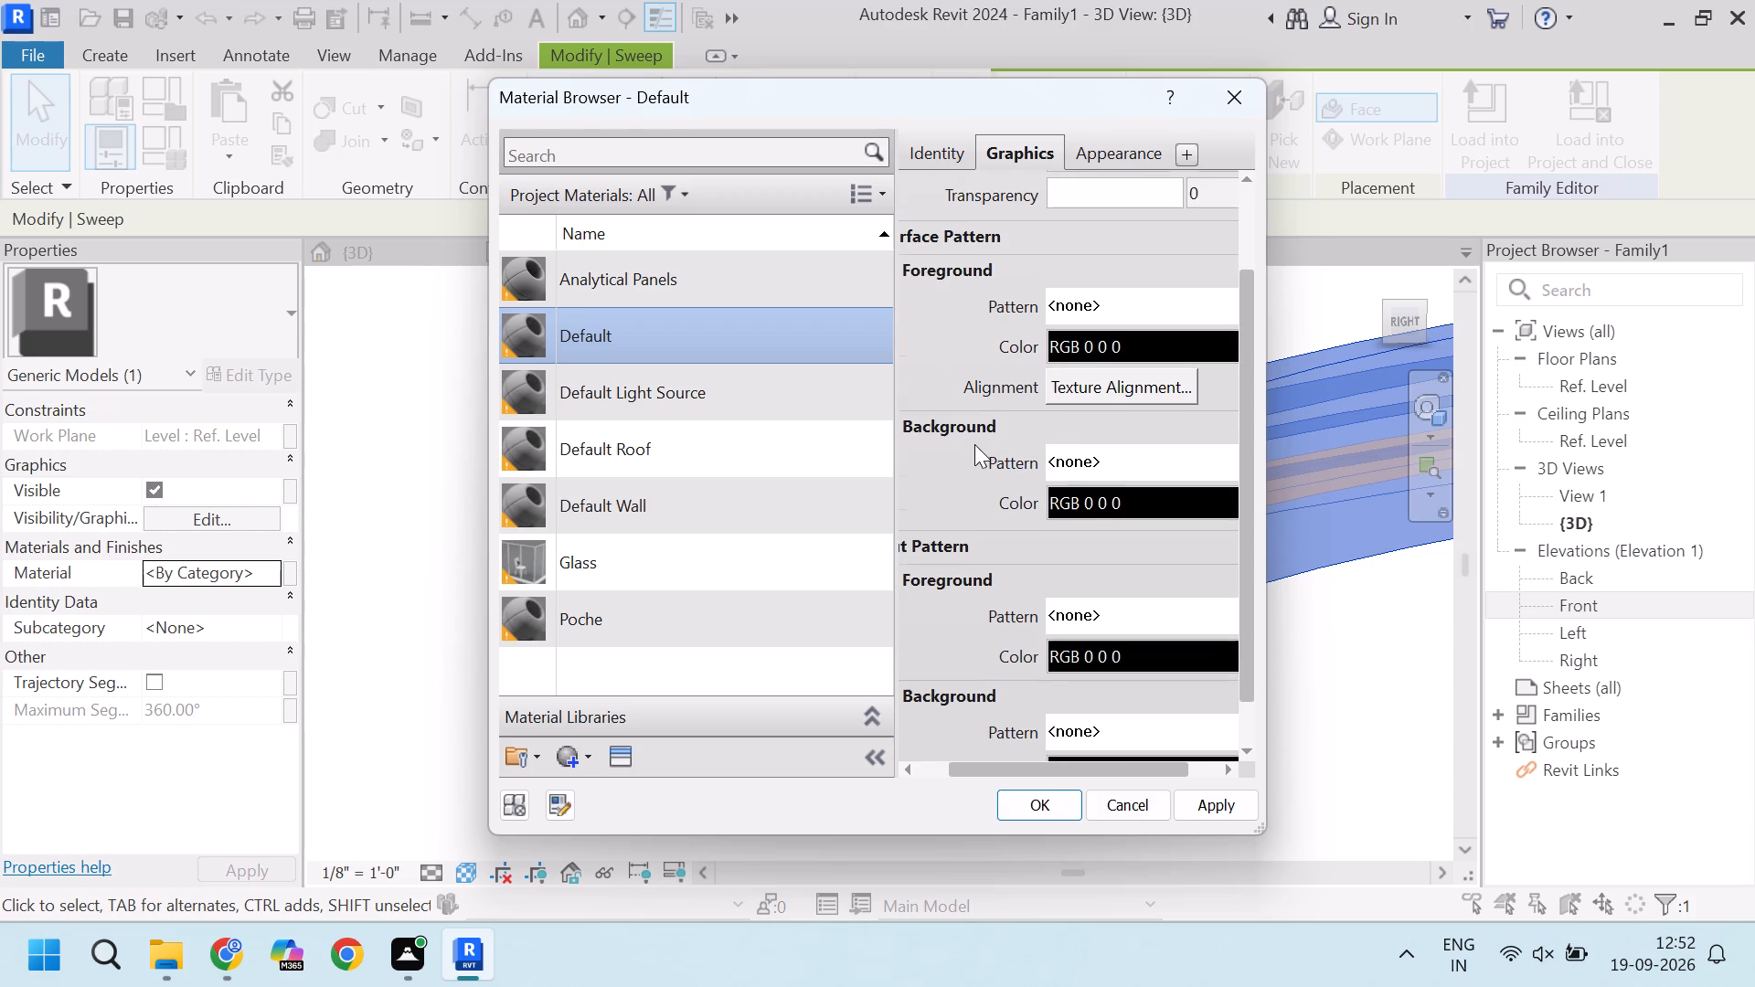
scroll(974, 444, "up", 1)
left_click_drag(933, 282, 1026, 283)
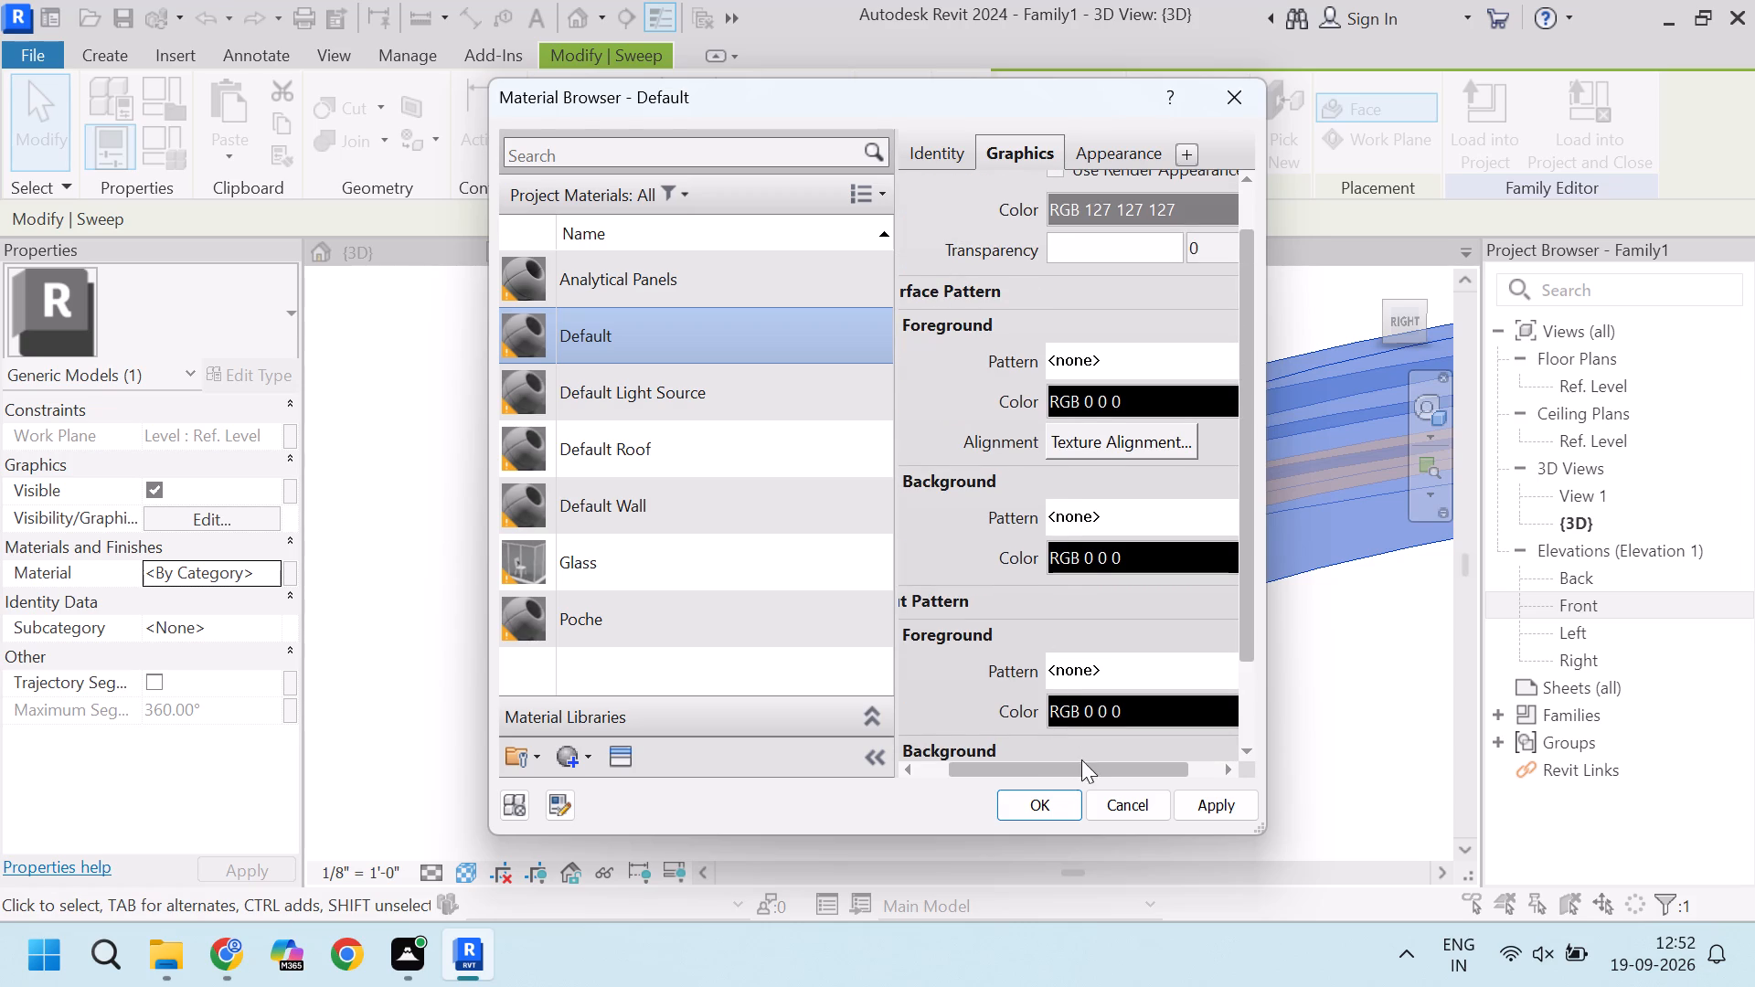
left_click_drag(1069, 767, 974, 758)
scroll(1026, 696, "down", 7)
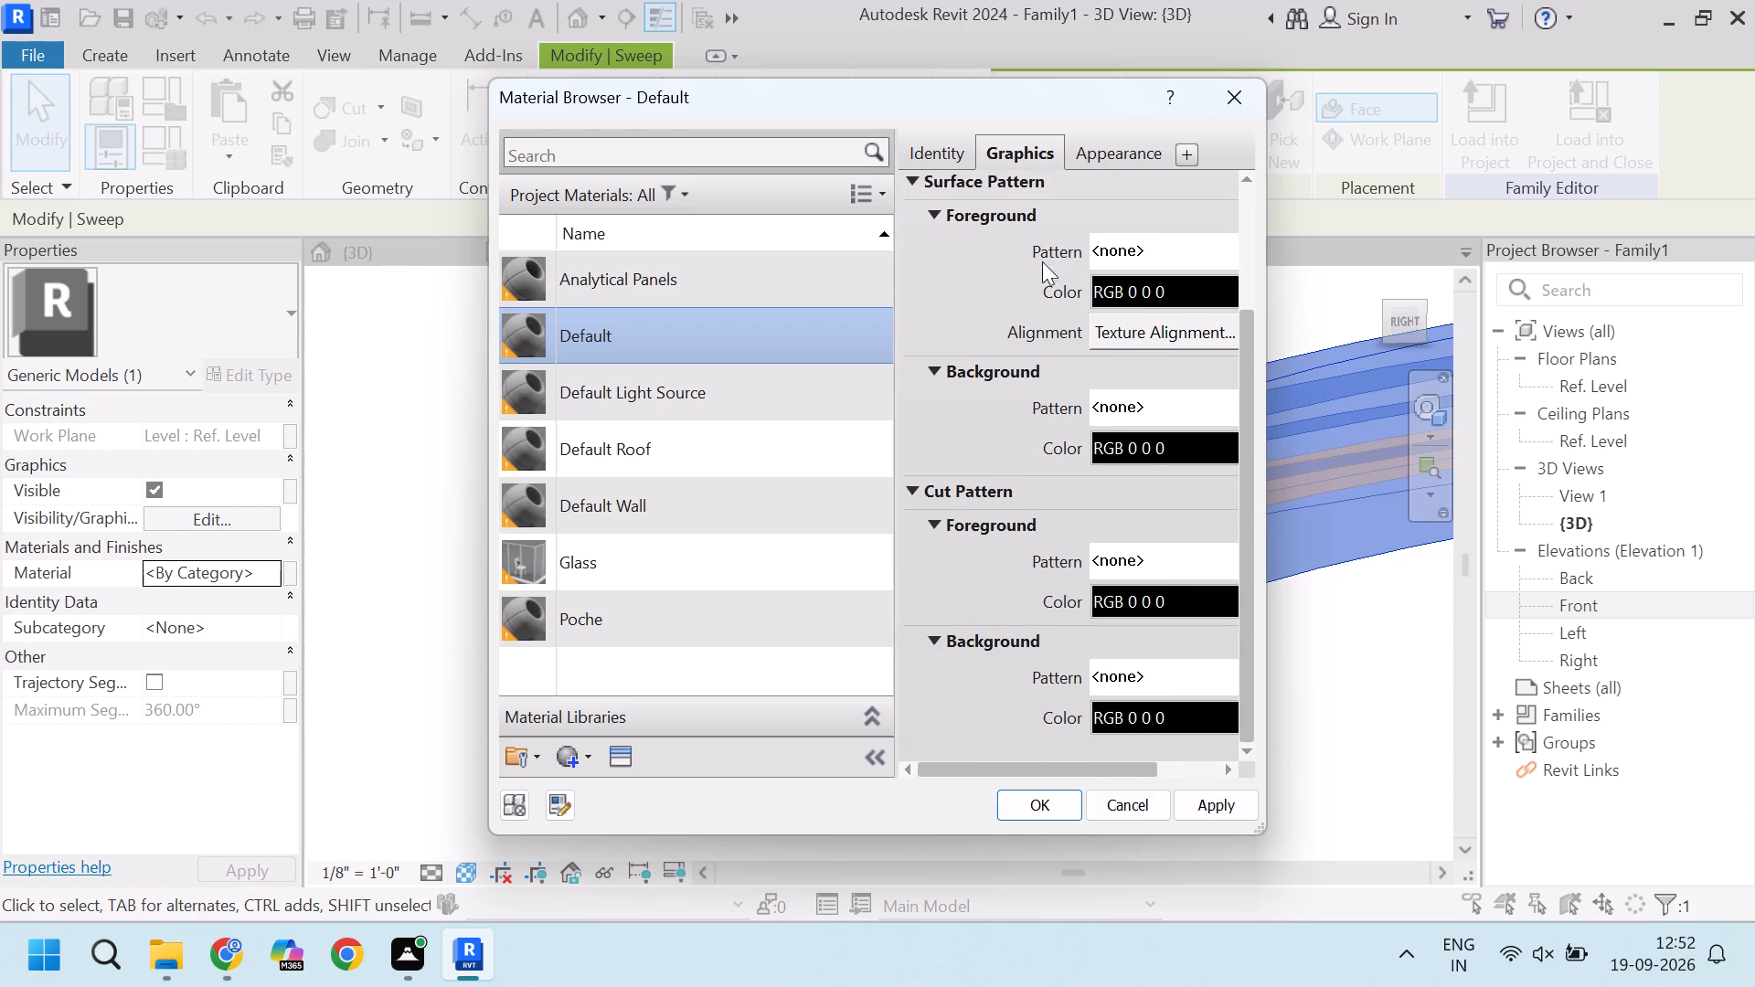
Examine the Default material's generic appearance settings, including its image file and colour choices, without changing them.
left_click(1101, 147)
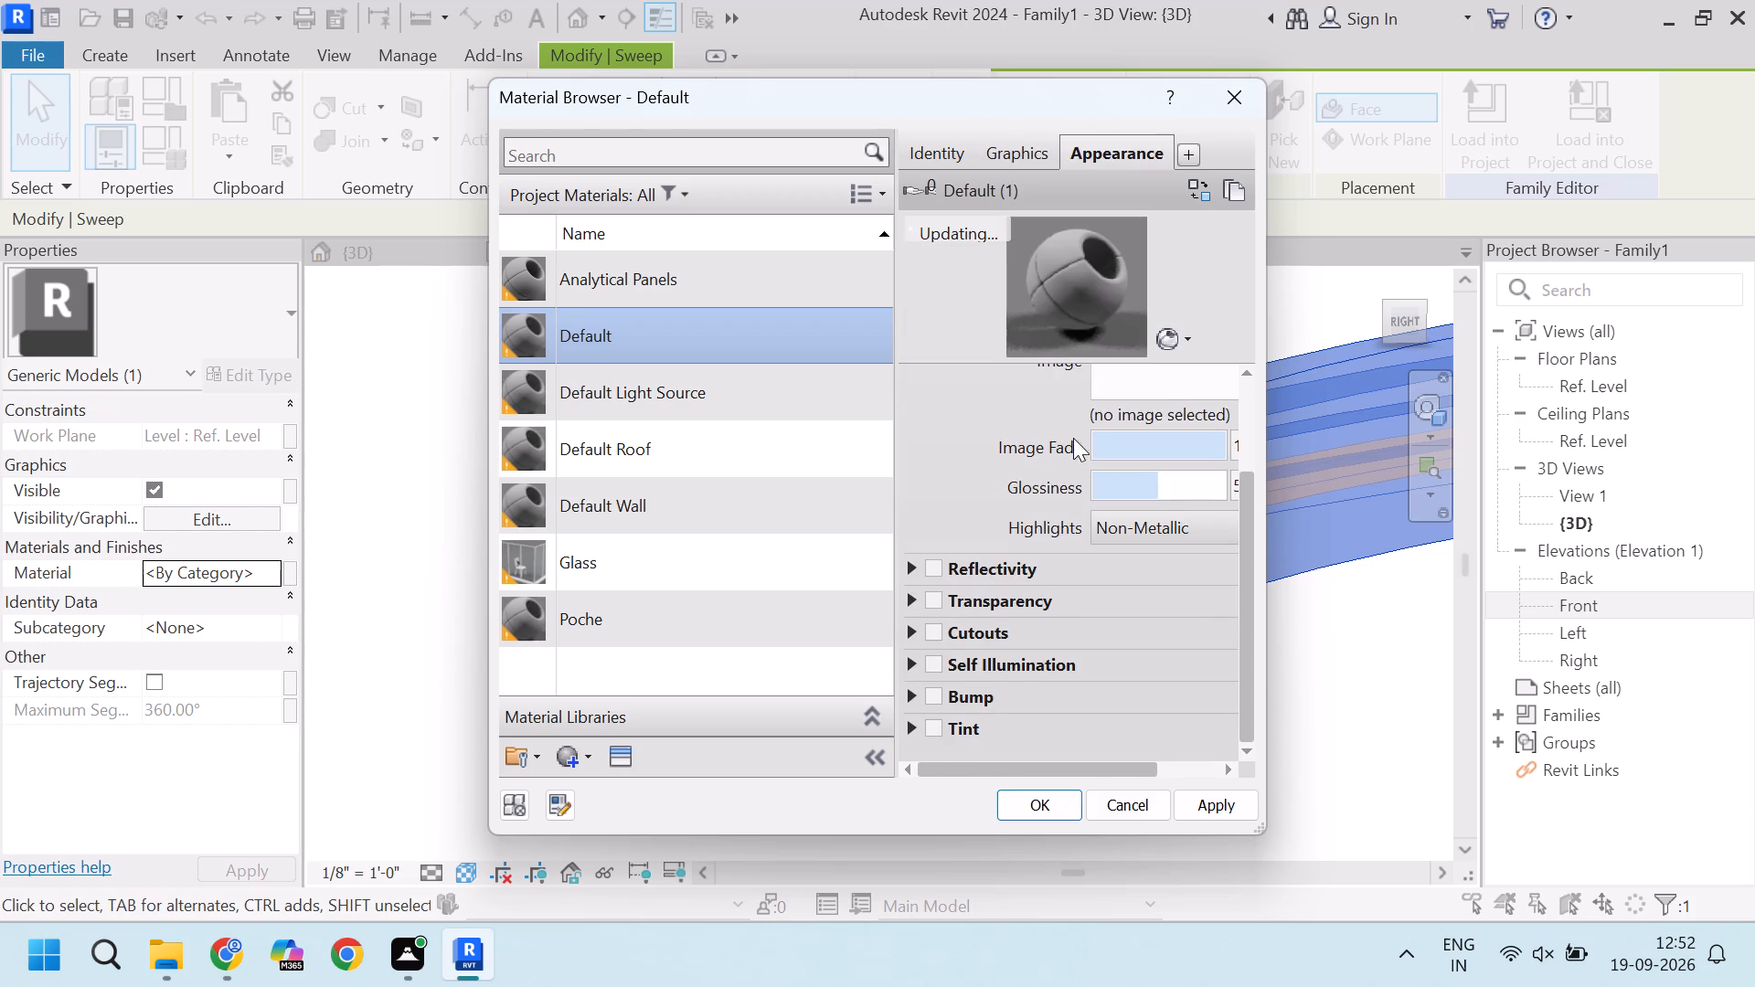
scroll(1049, 585, "up", 4)
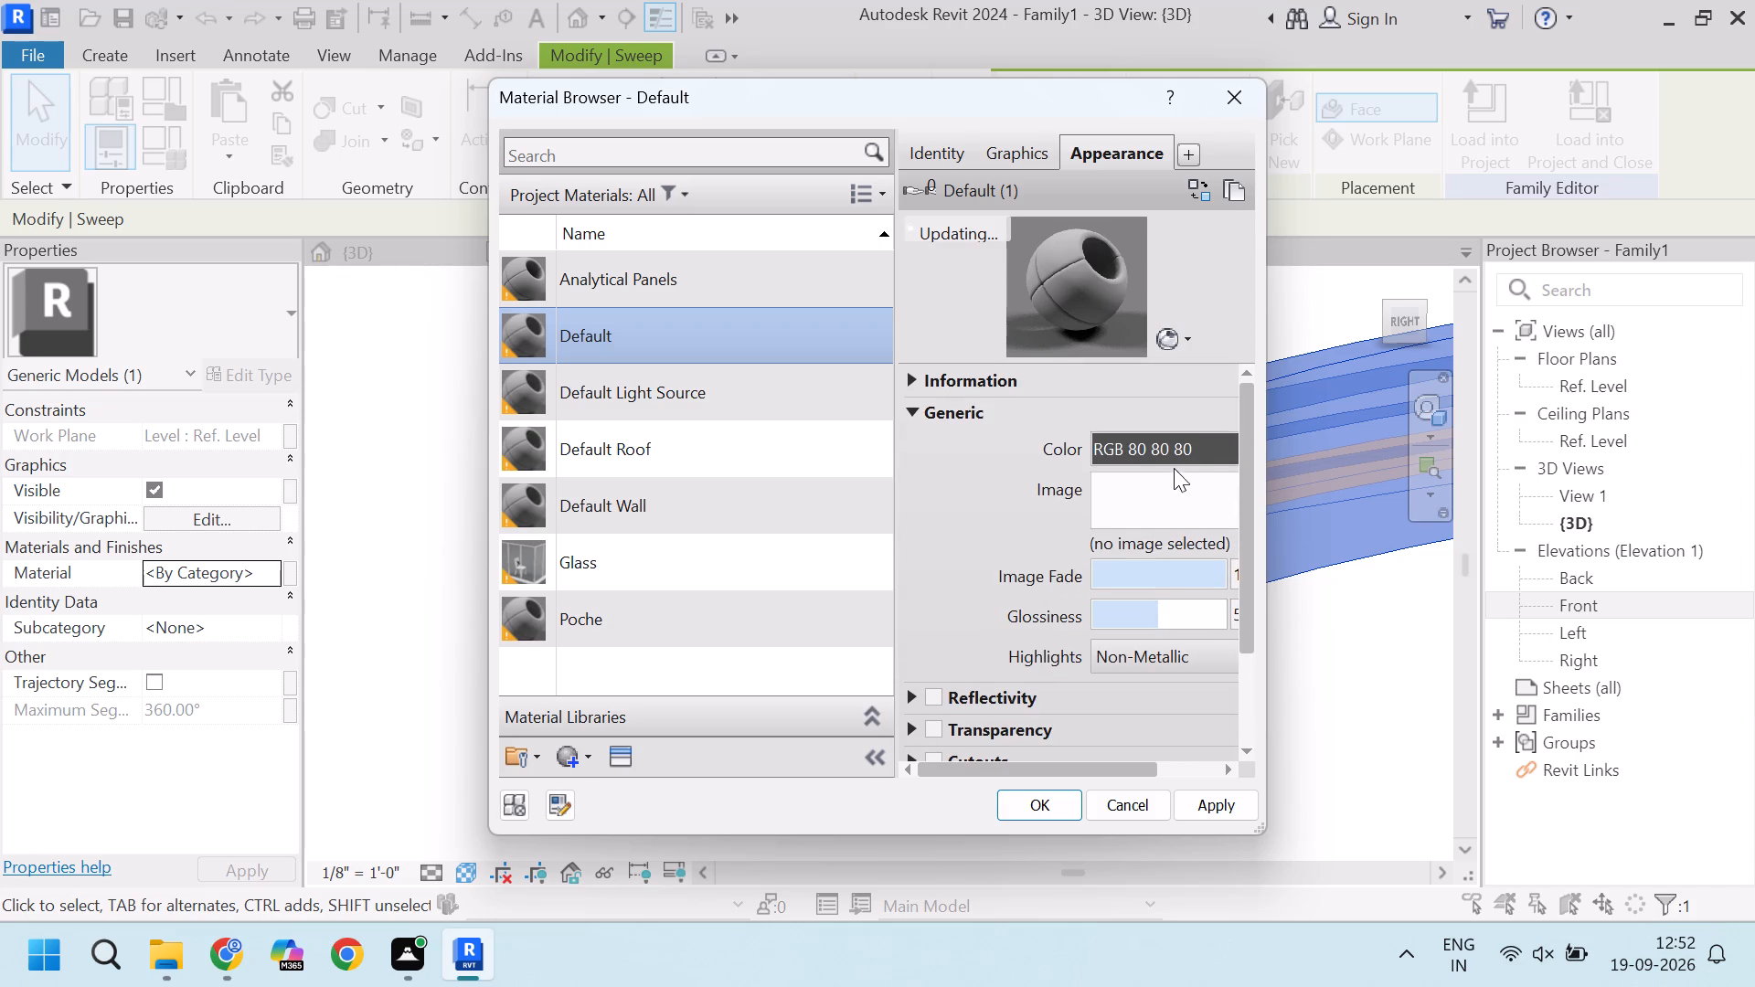
left_click(1172, 485)
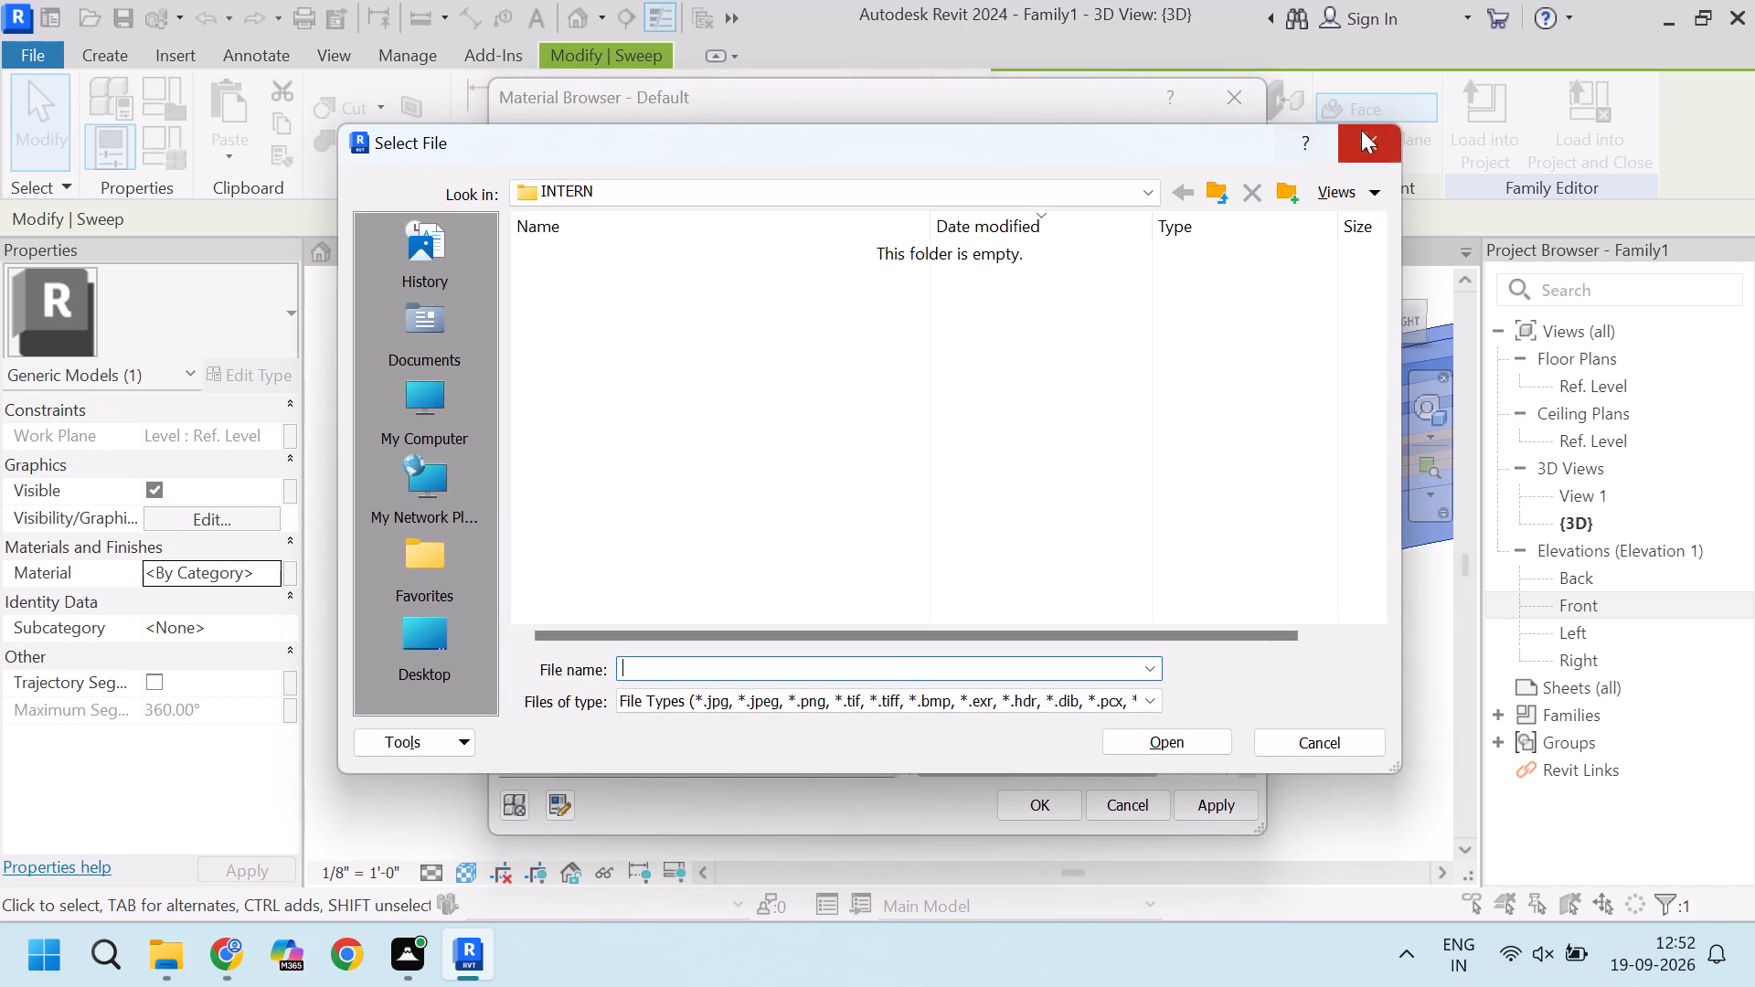
left_click(1367, 134)
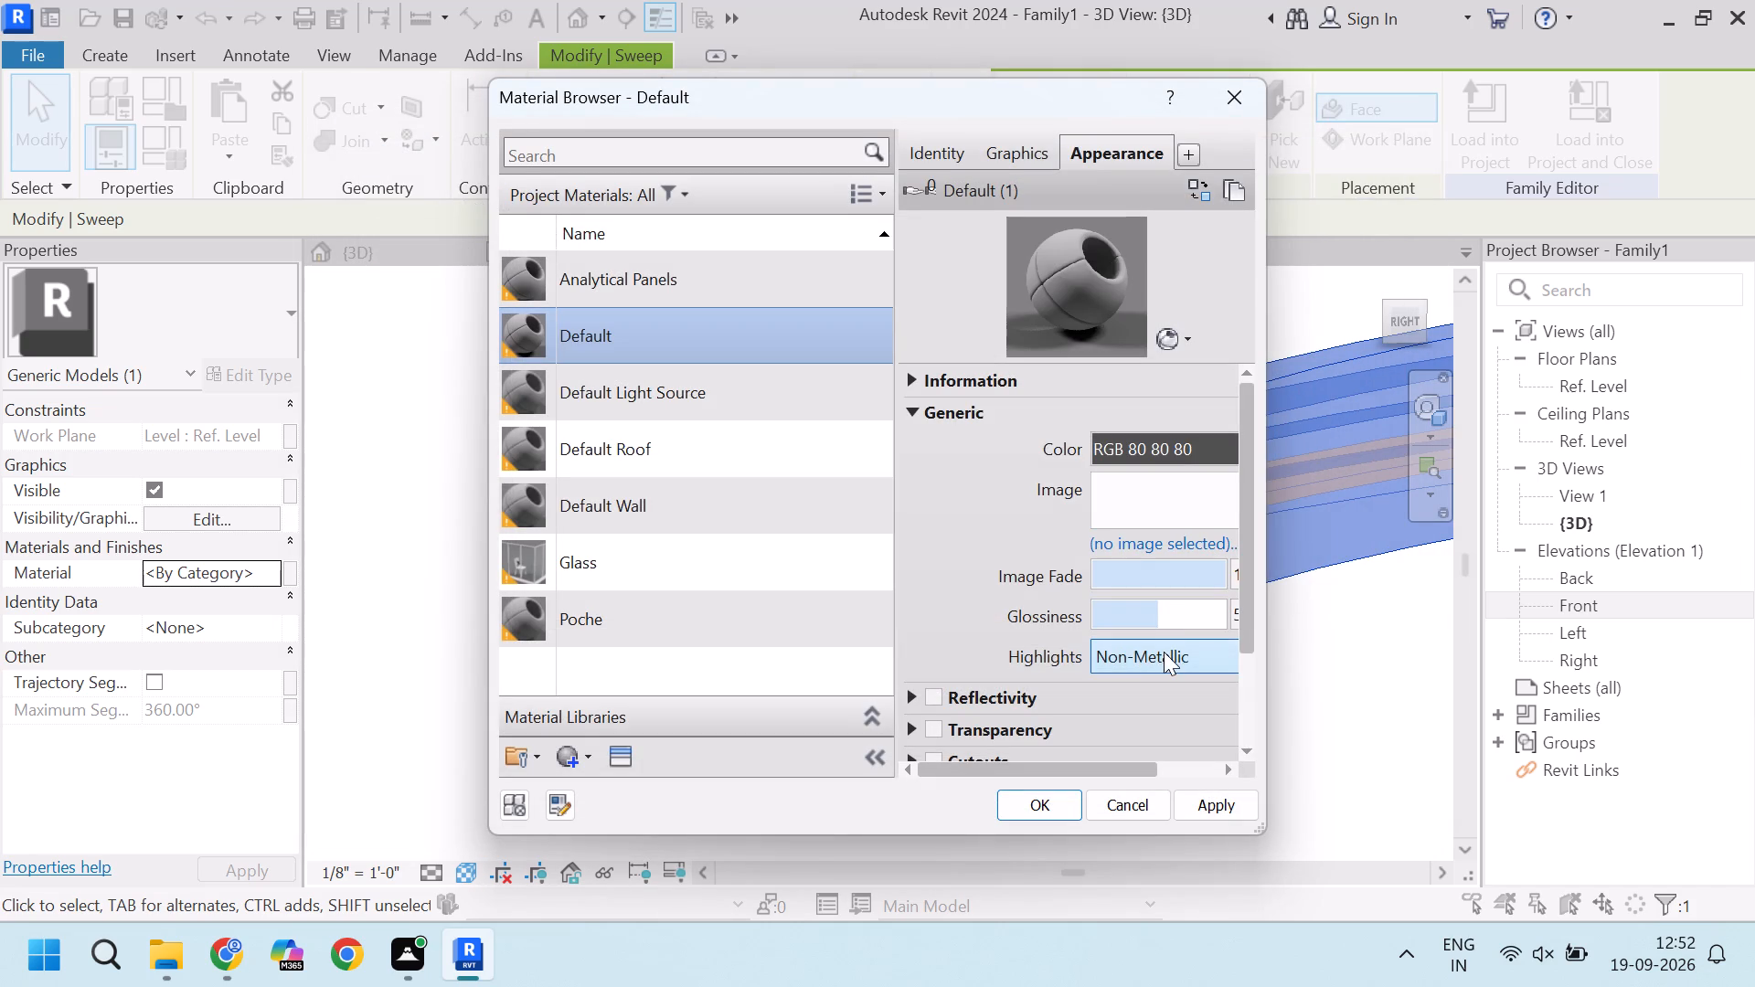
left_click(1220, 463)
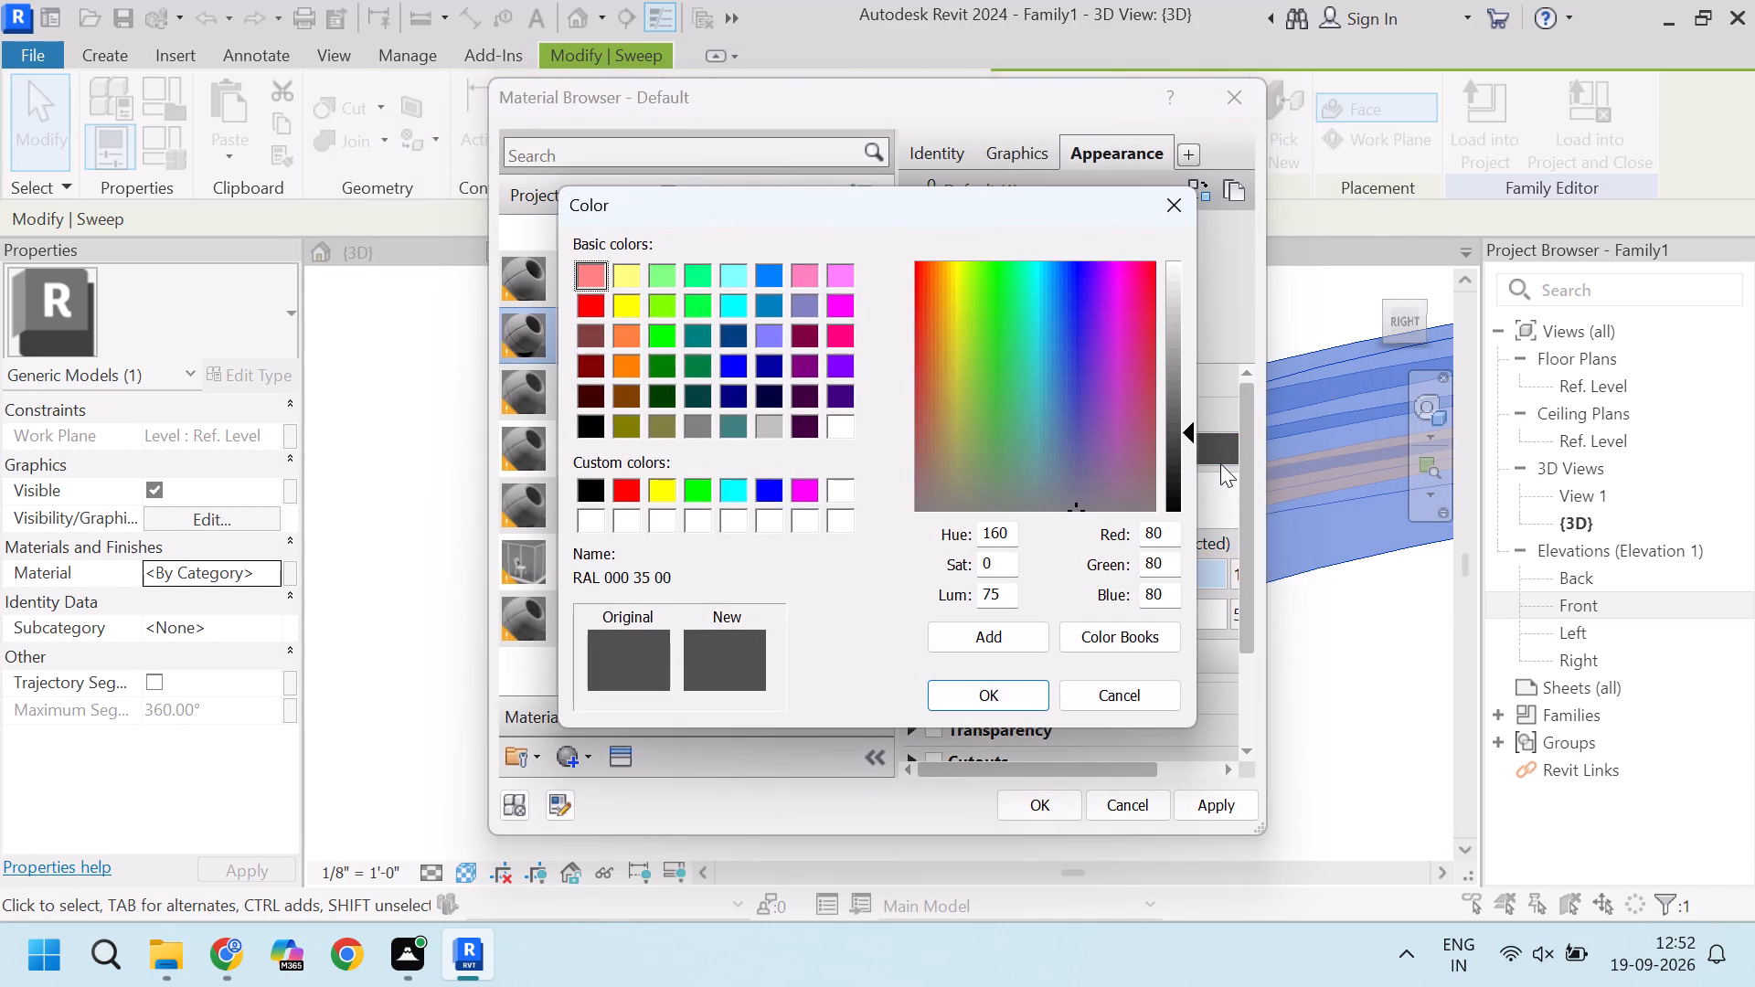
left_click(1181, 193)
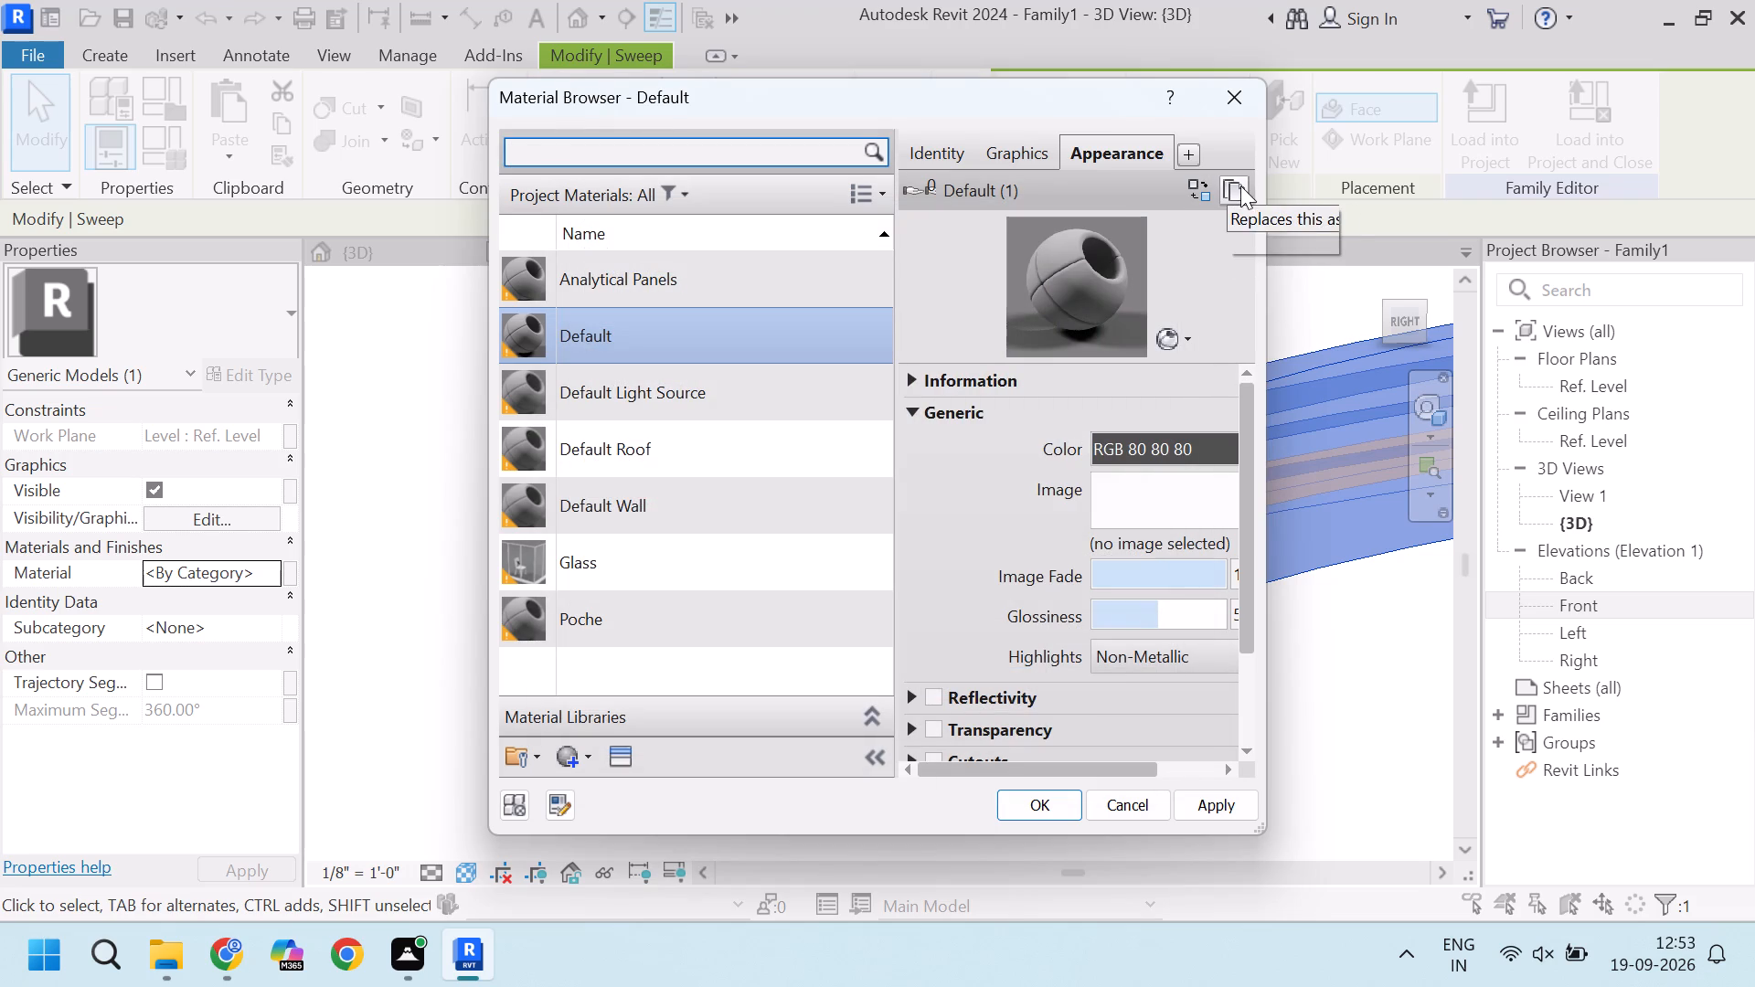
Browse the Appearance Library's Masonry and Flooring assets for the Default material, and close the asset browser.
left_click(1203, 193)
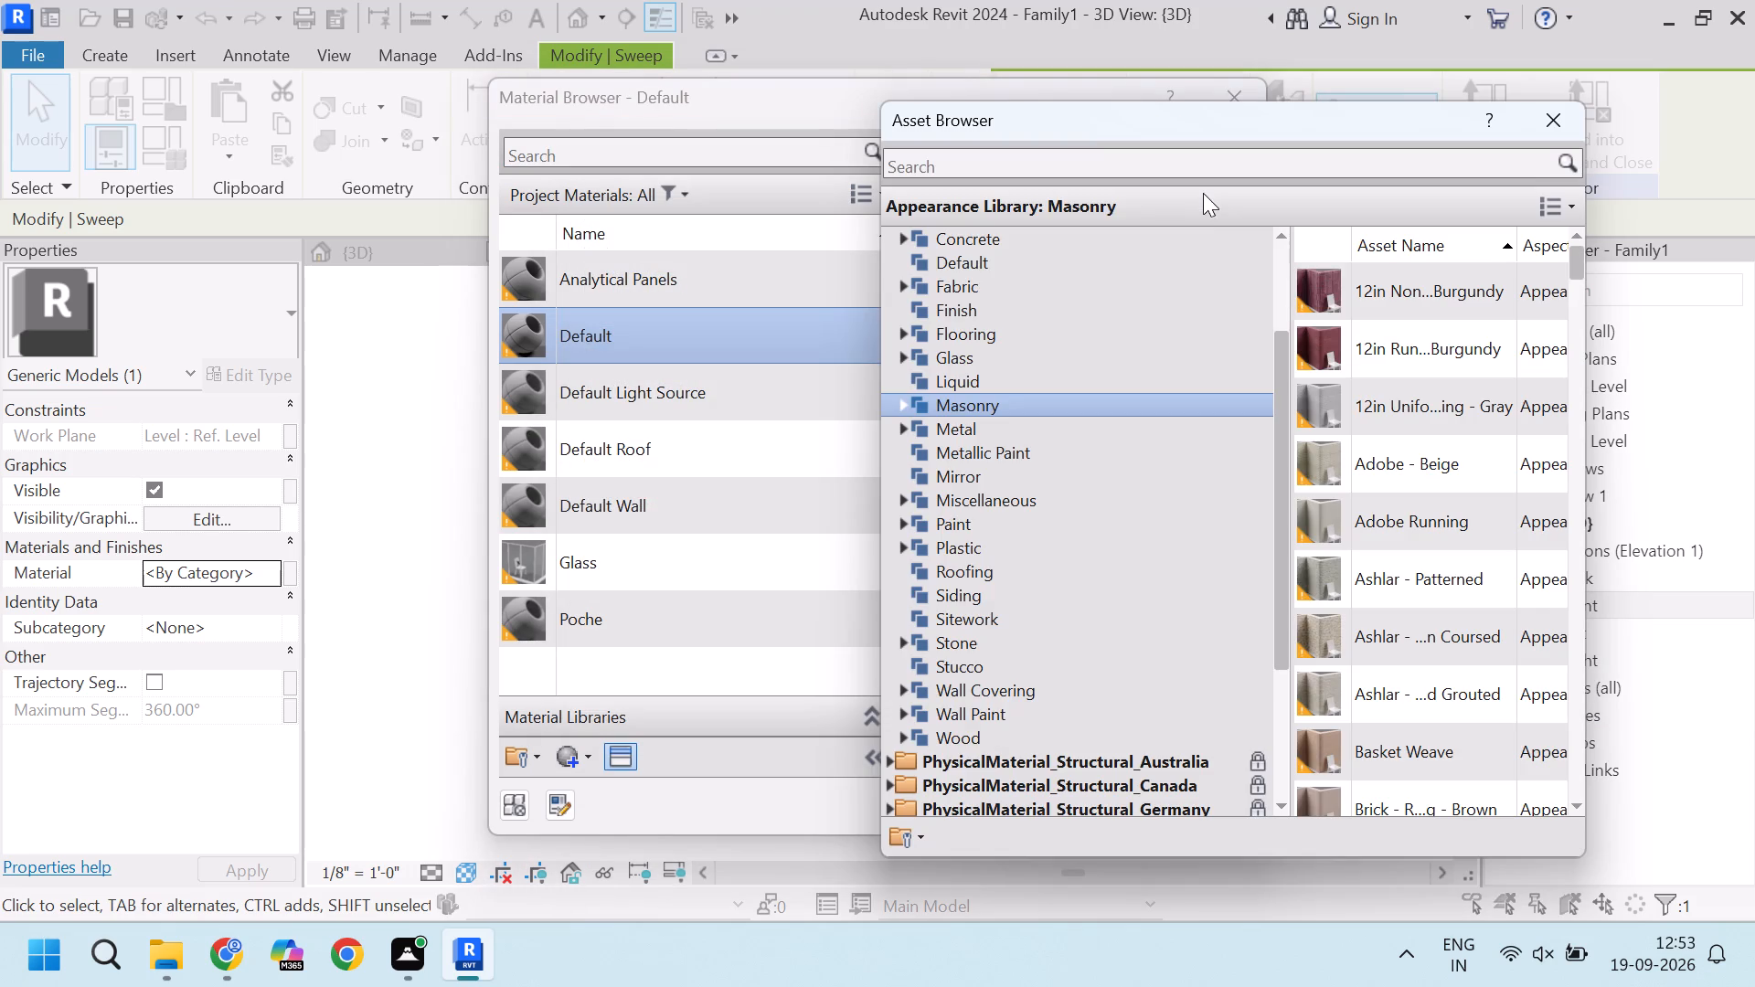
left_click(1441, 297)
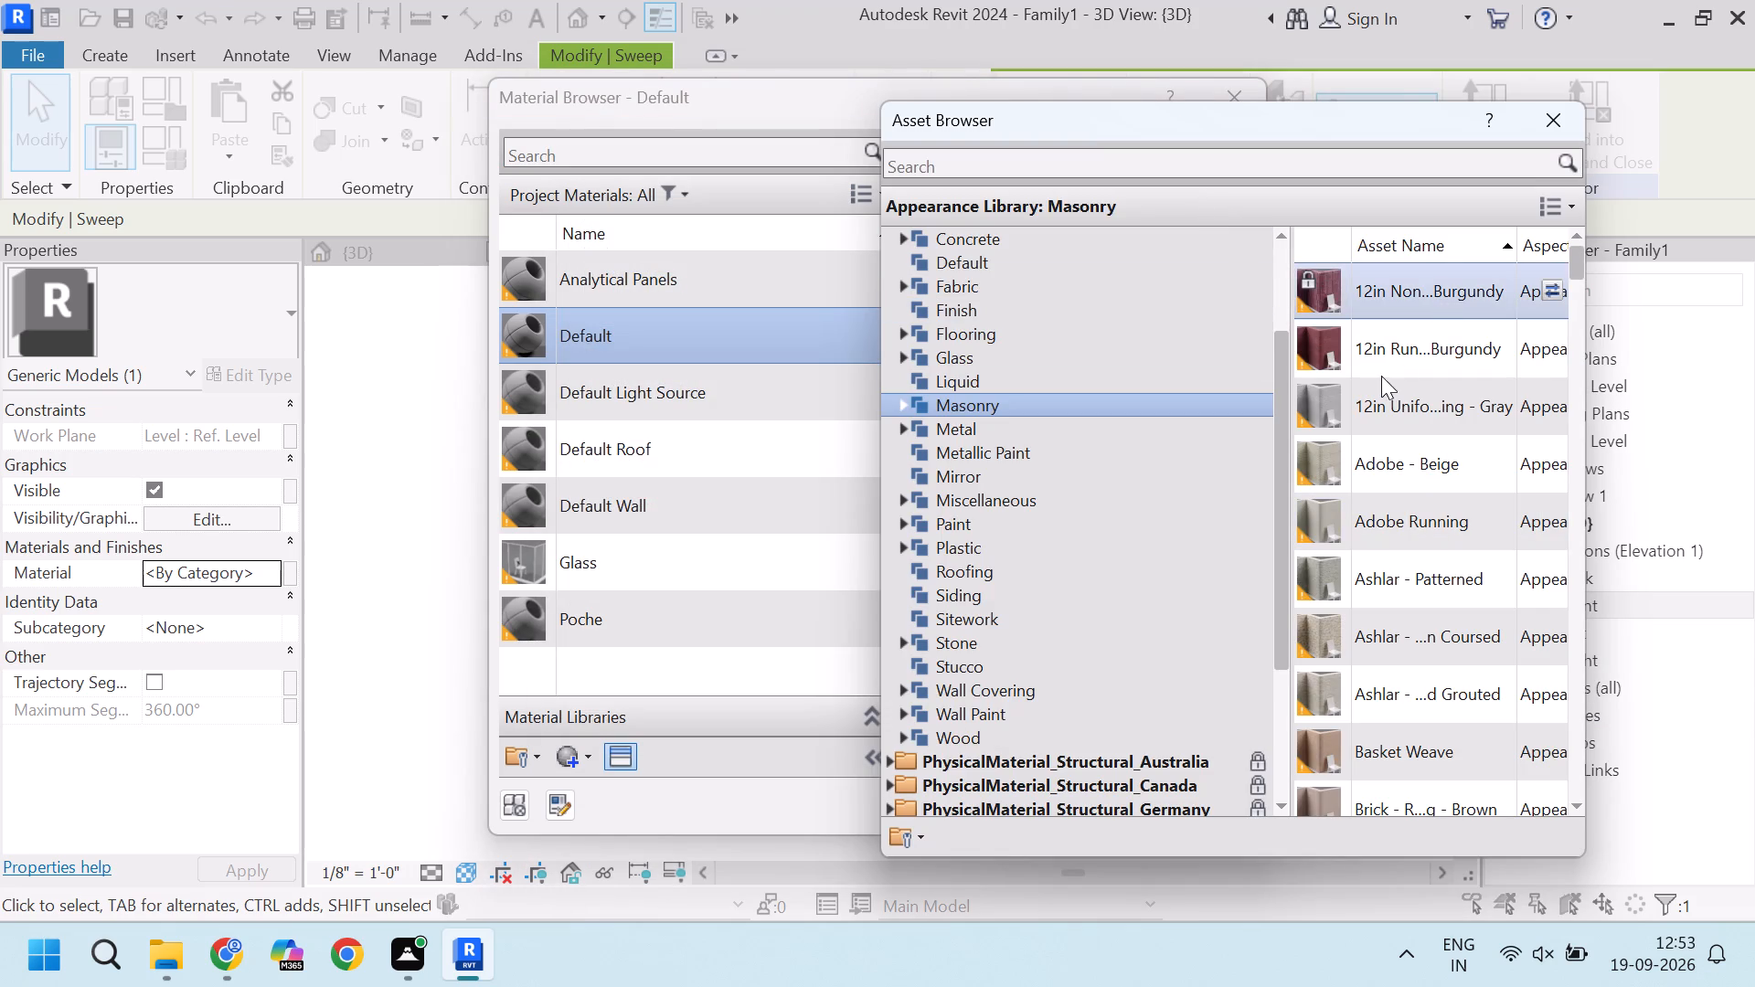
scroll(1023, 355, "up", 1)
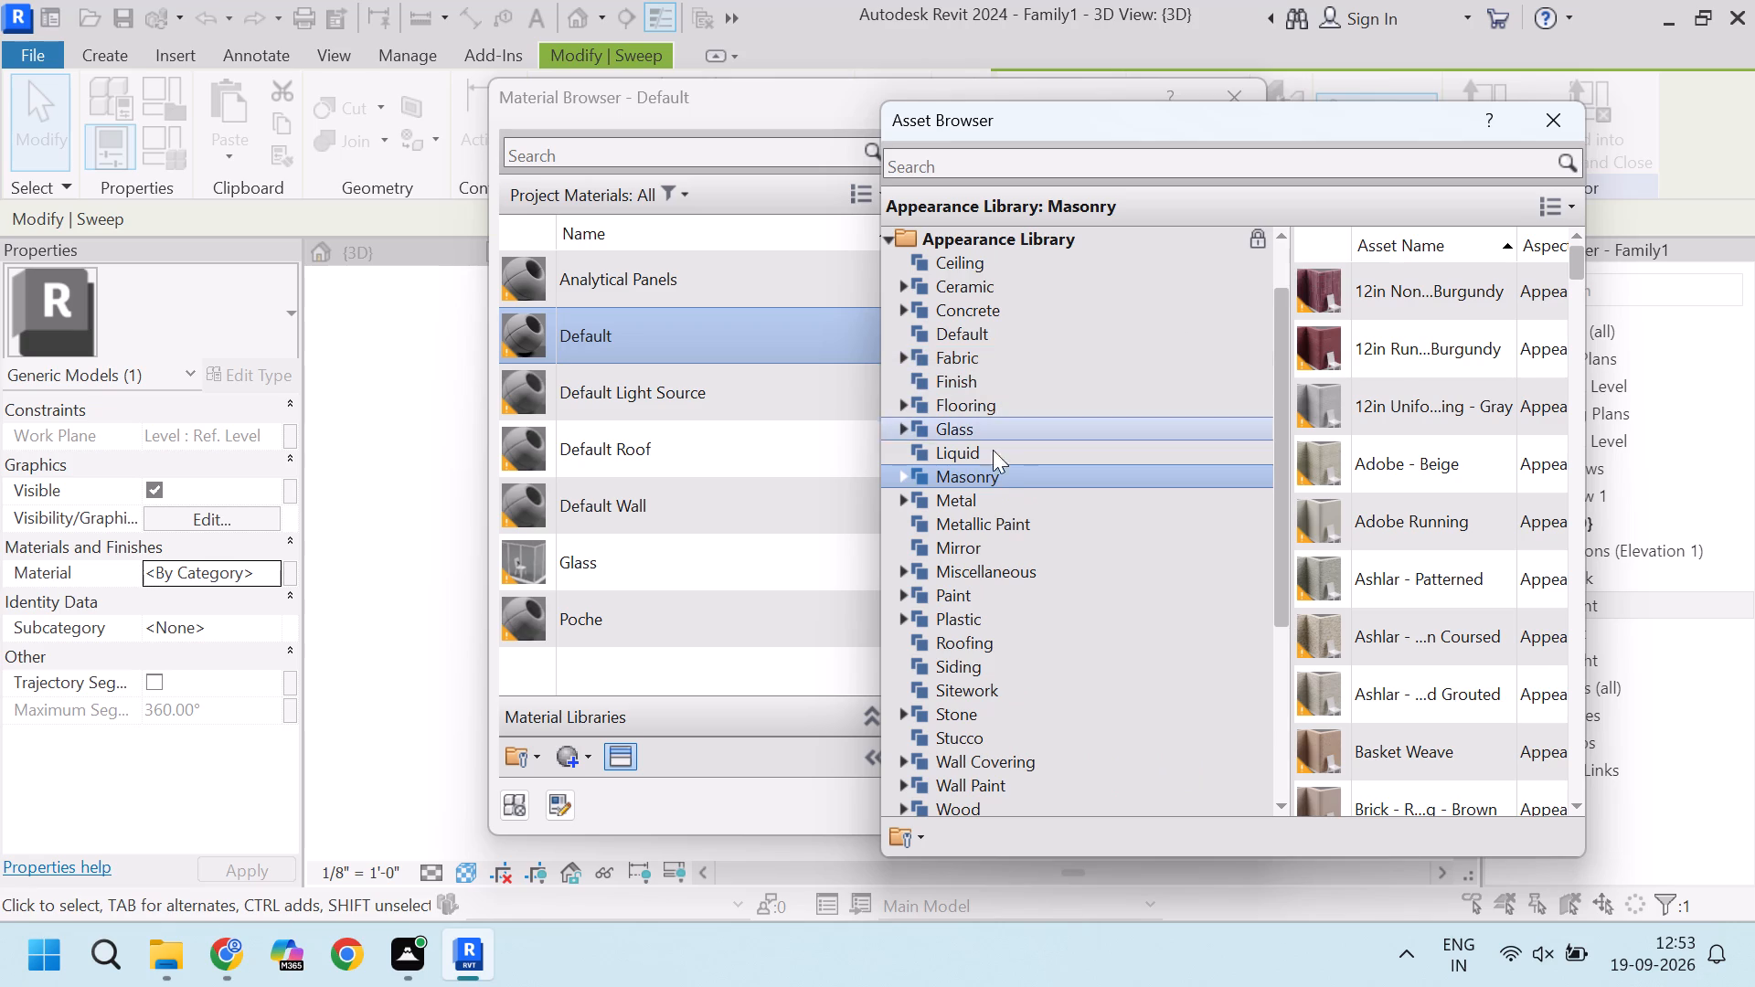
left_click(1022, 413)
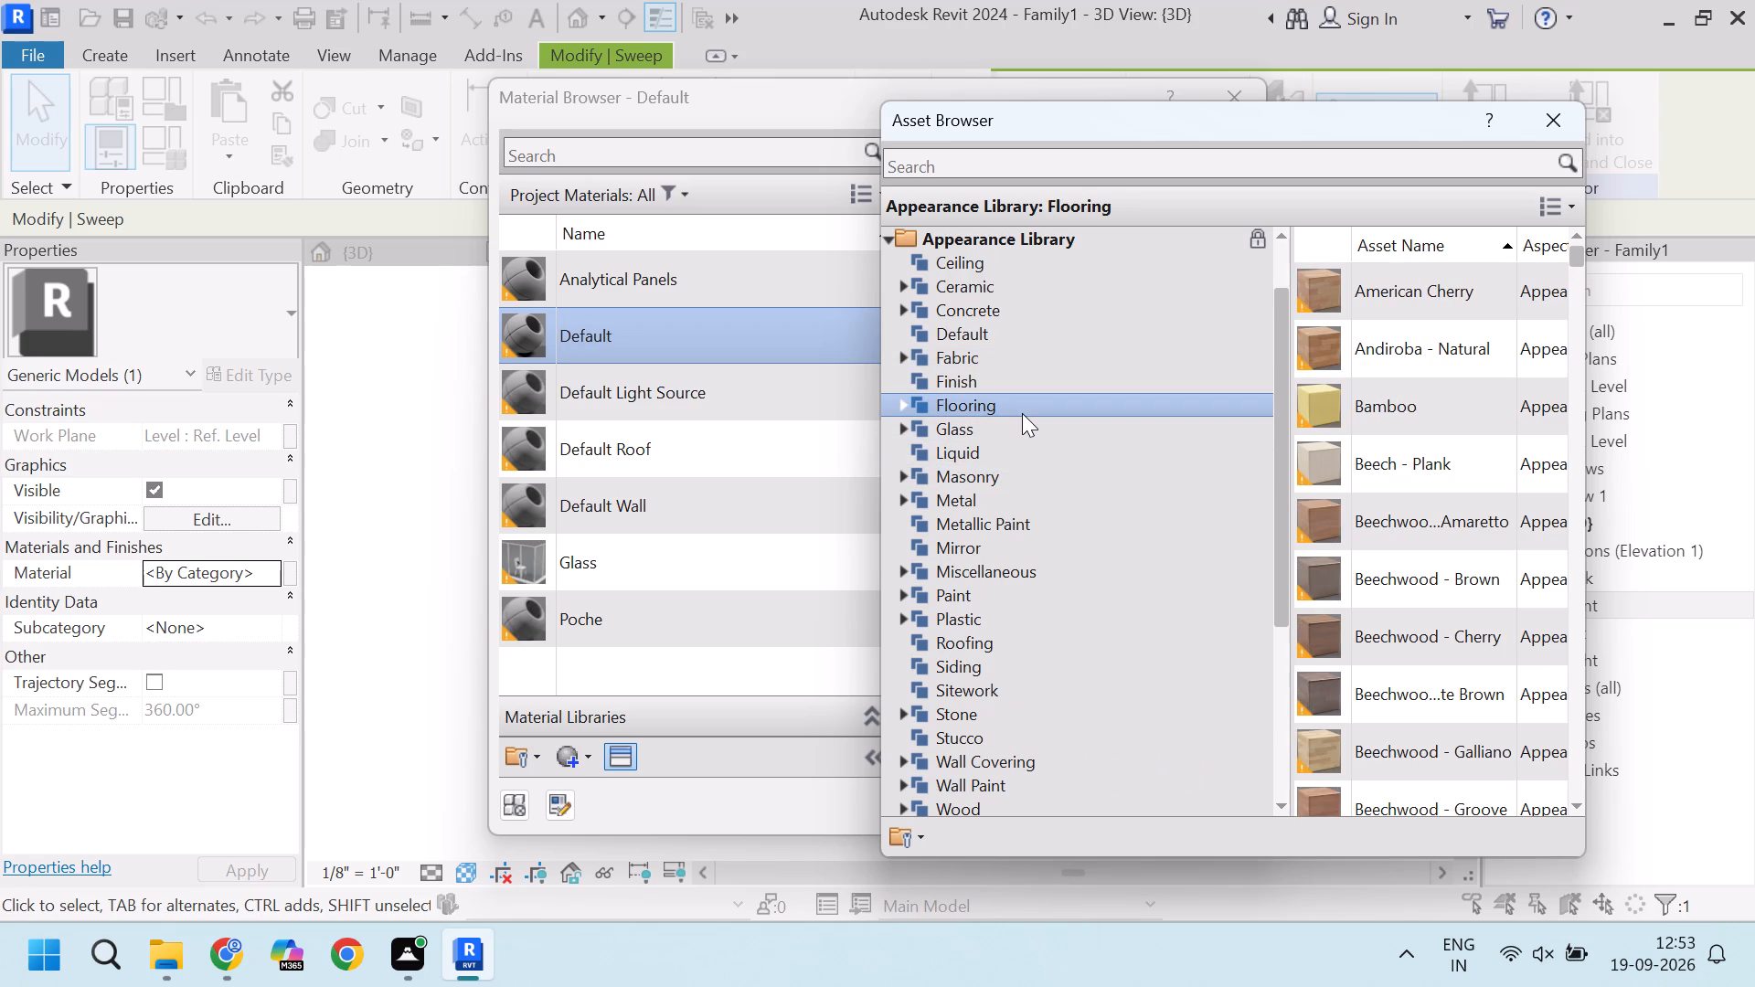
scroll(1481, 524, "down", 3)
scroll(1420, 590, "down", 3)
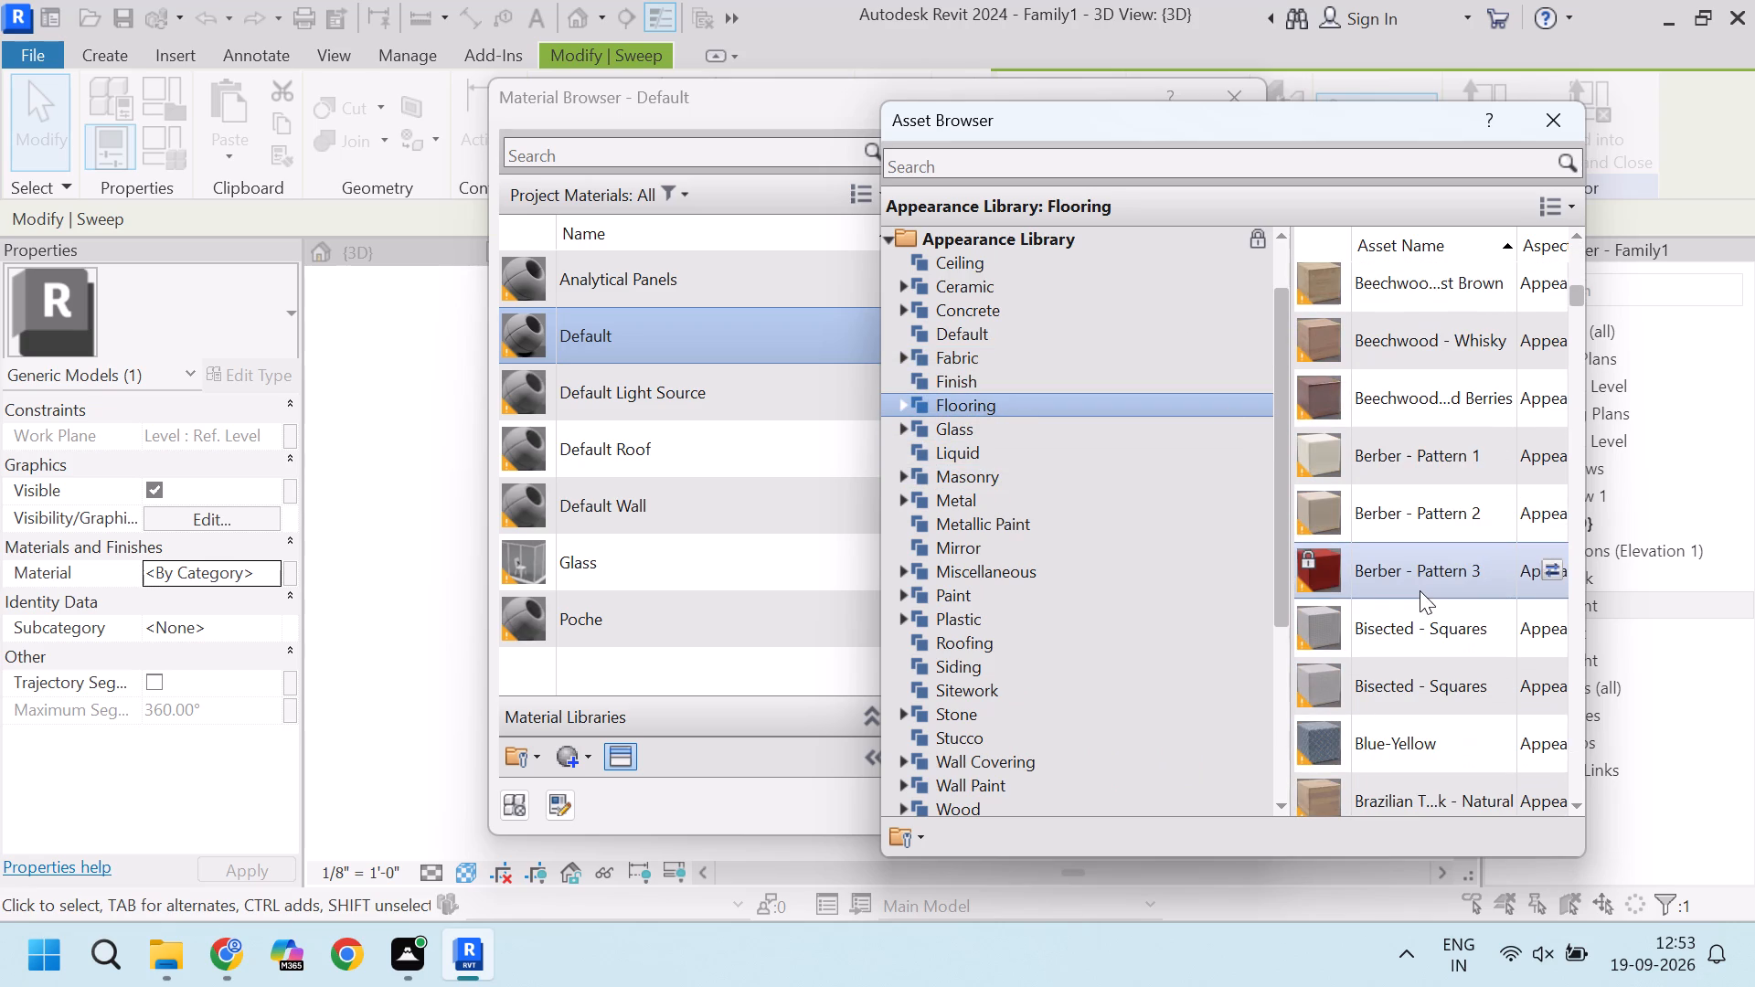
left_click(1405, 737)
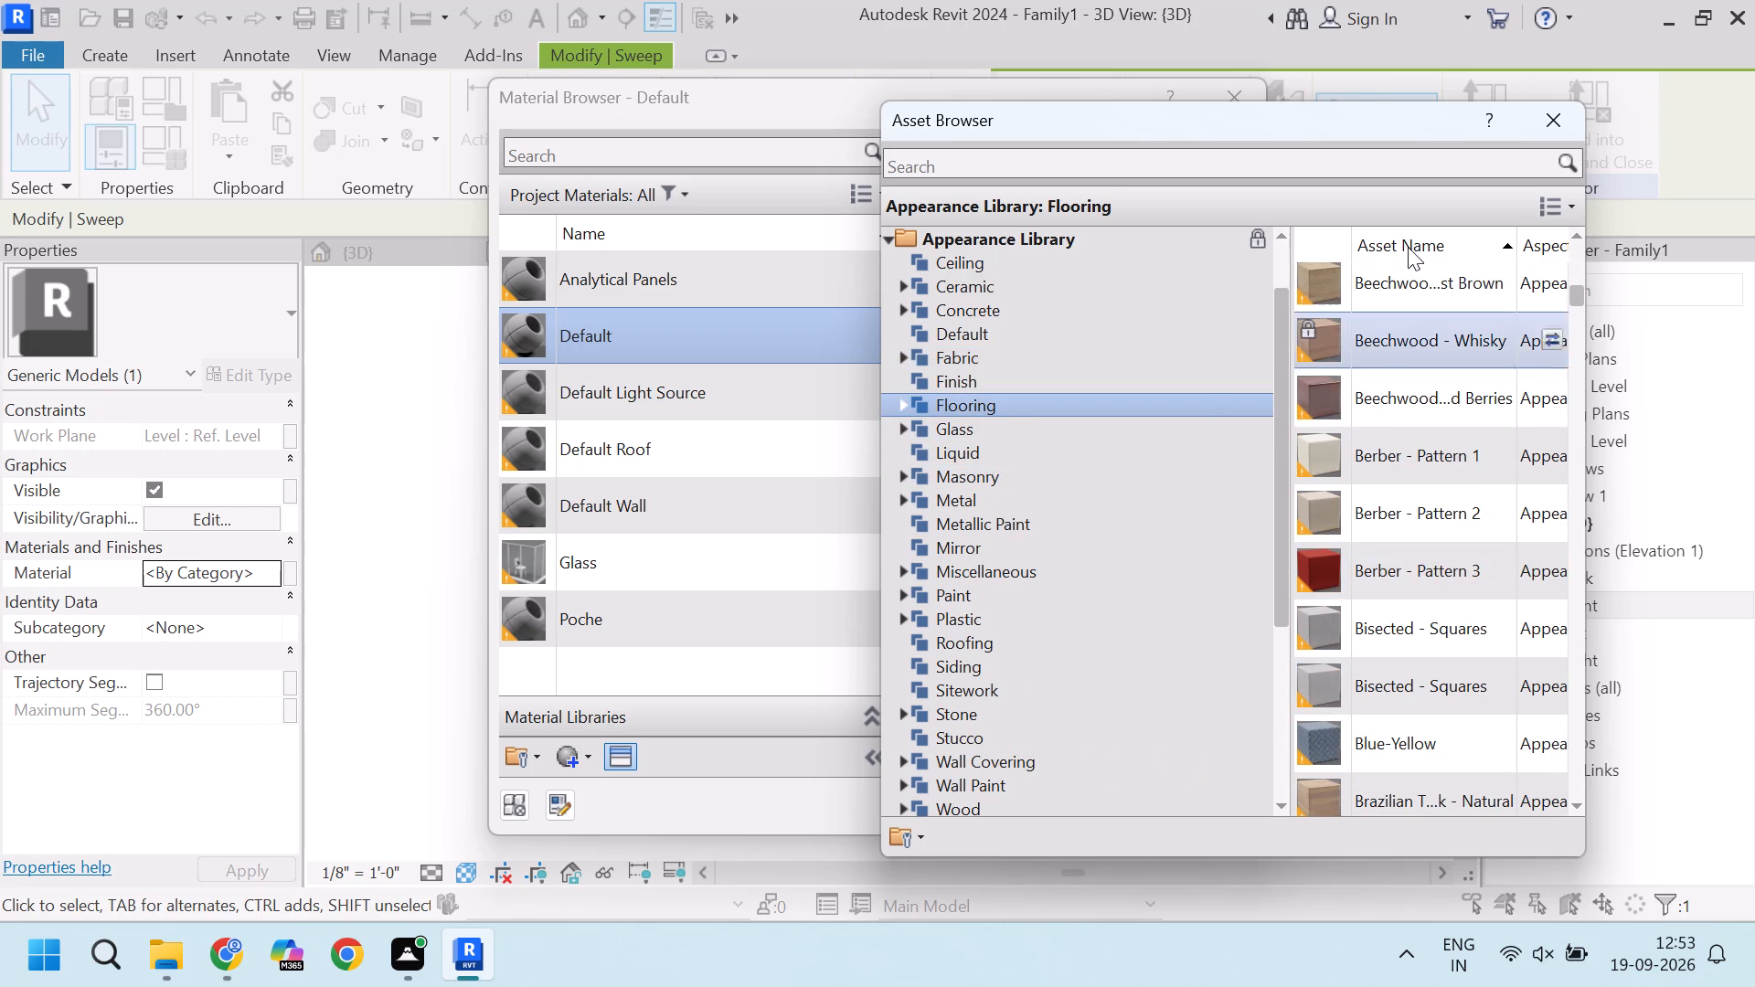
left_click(1568, 105)
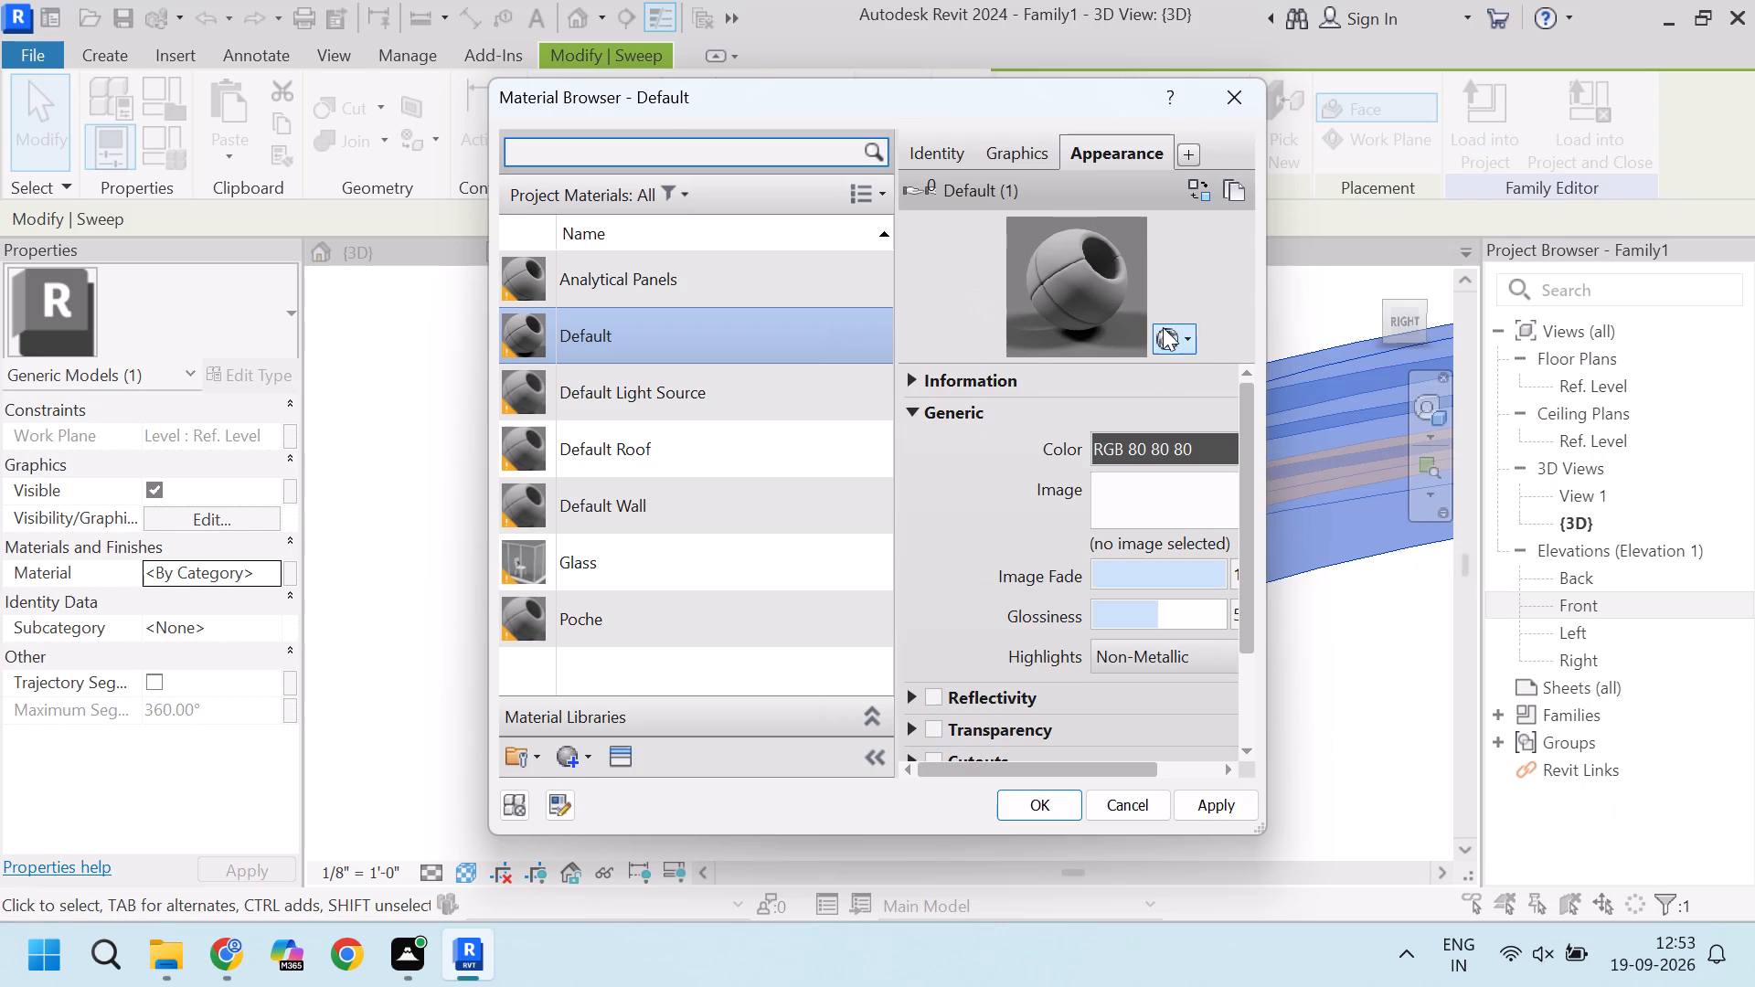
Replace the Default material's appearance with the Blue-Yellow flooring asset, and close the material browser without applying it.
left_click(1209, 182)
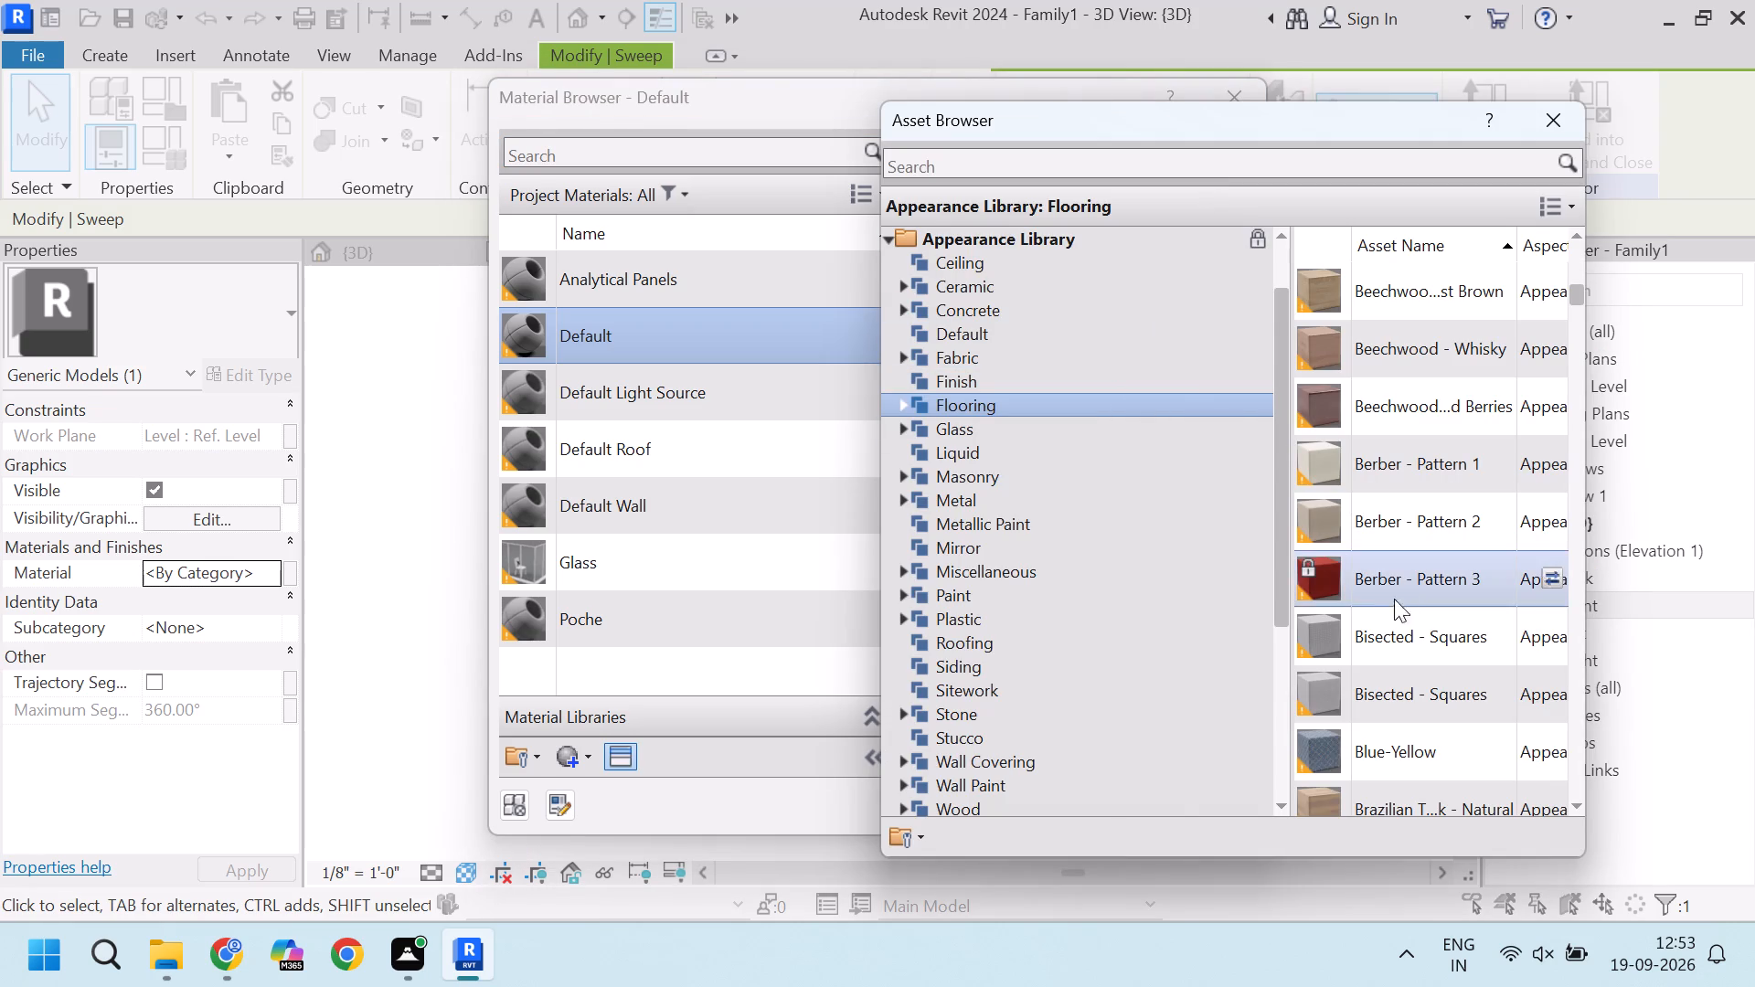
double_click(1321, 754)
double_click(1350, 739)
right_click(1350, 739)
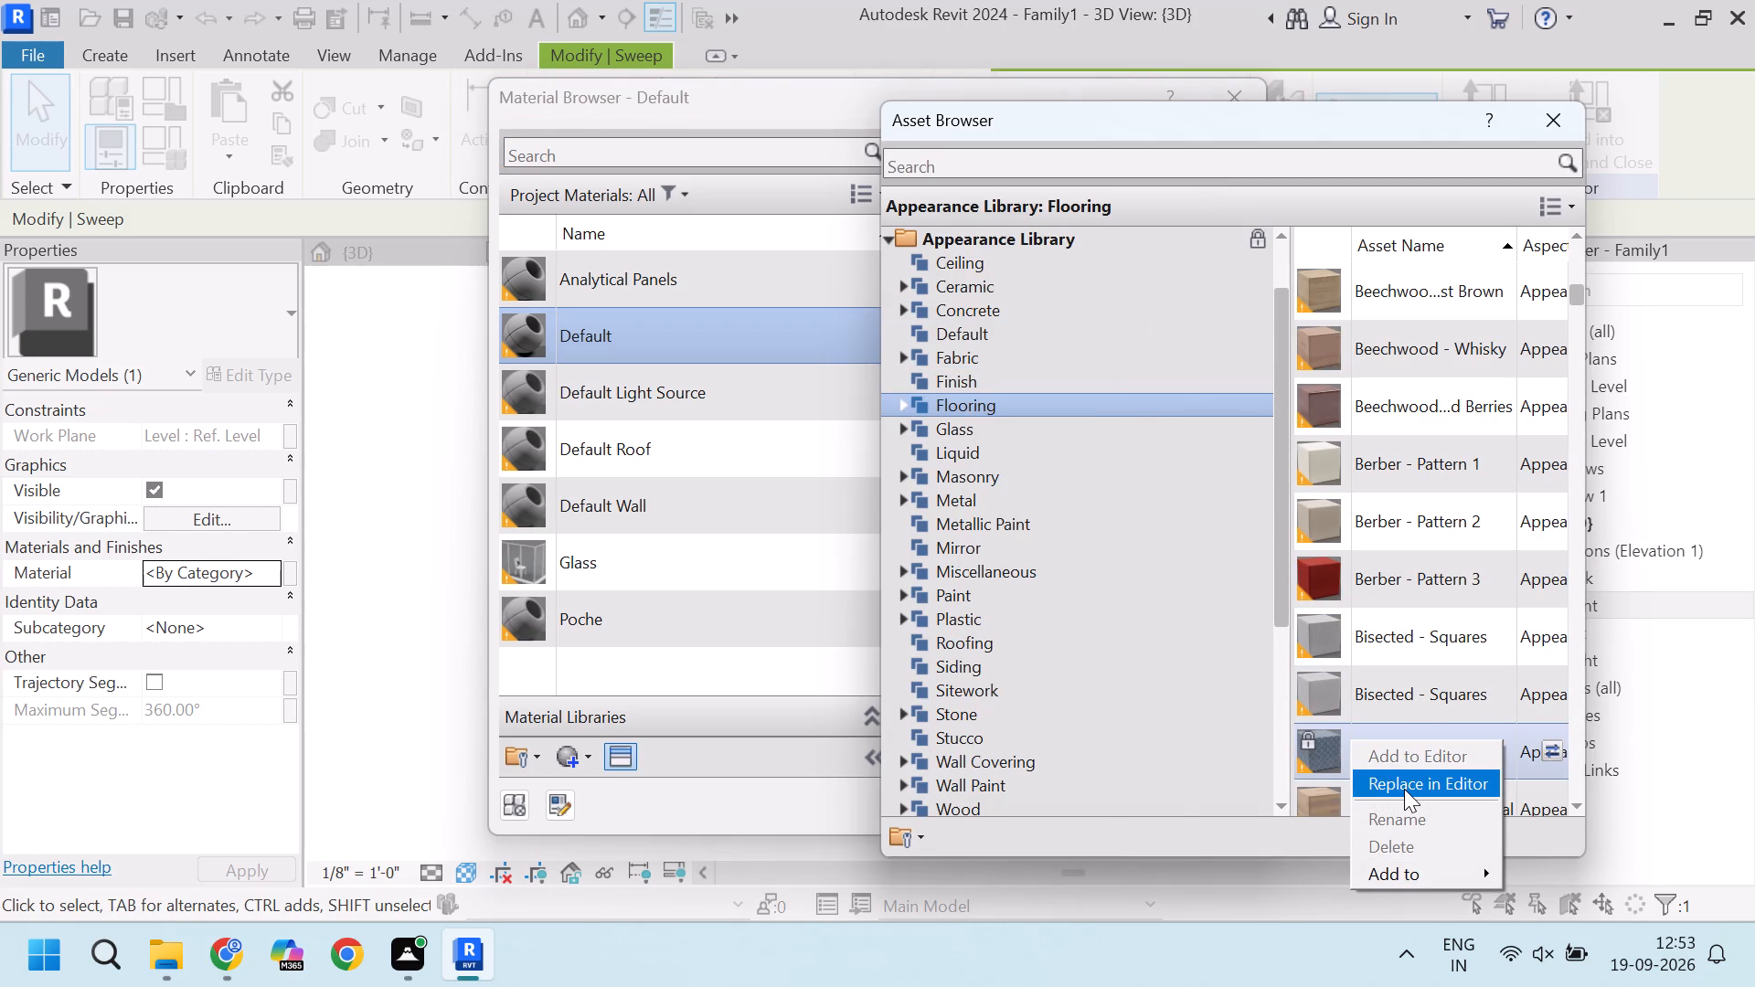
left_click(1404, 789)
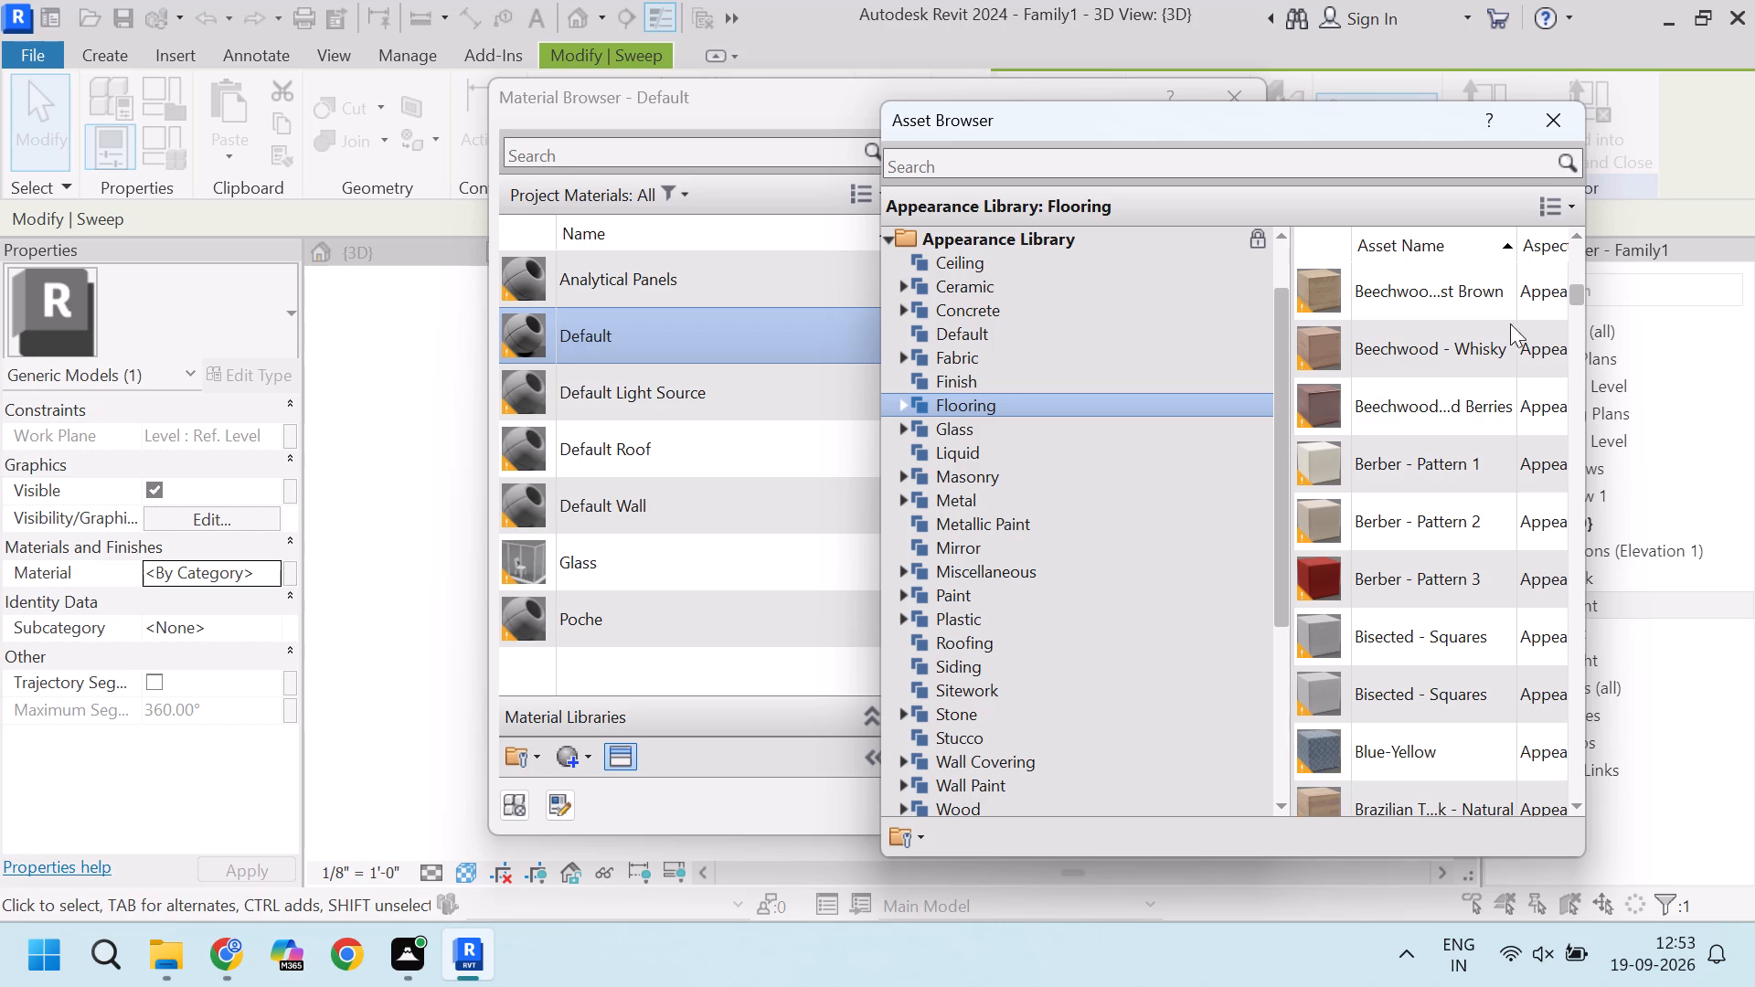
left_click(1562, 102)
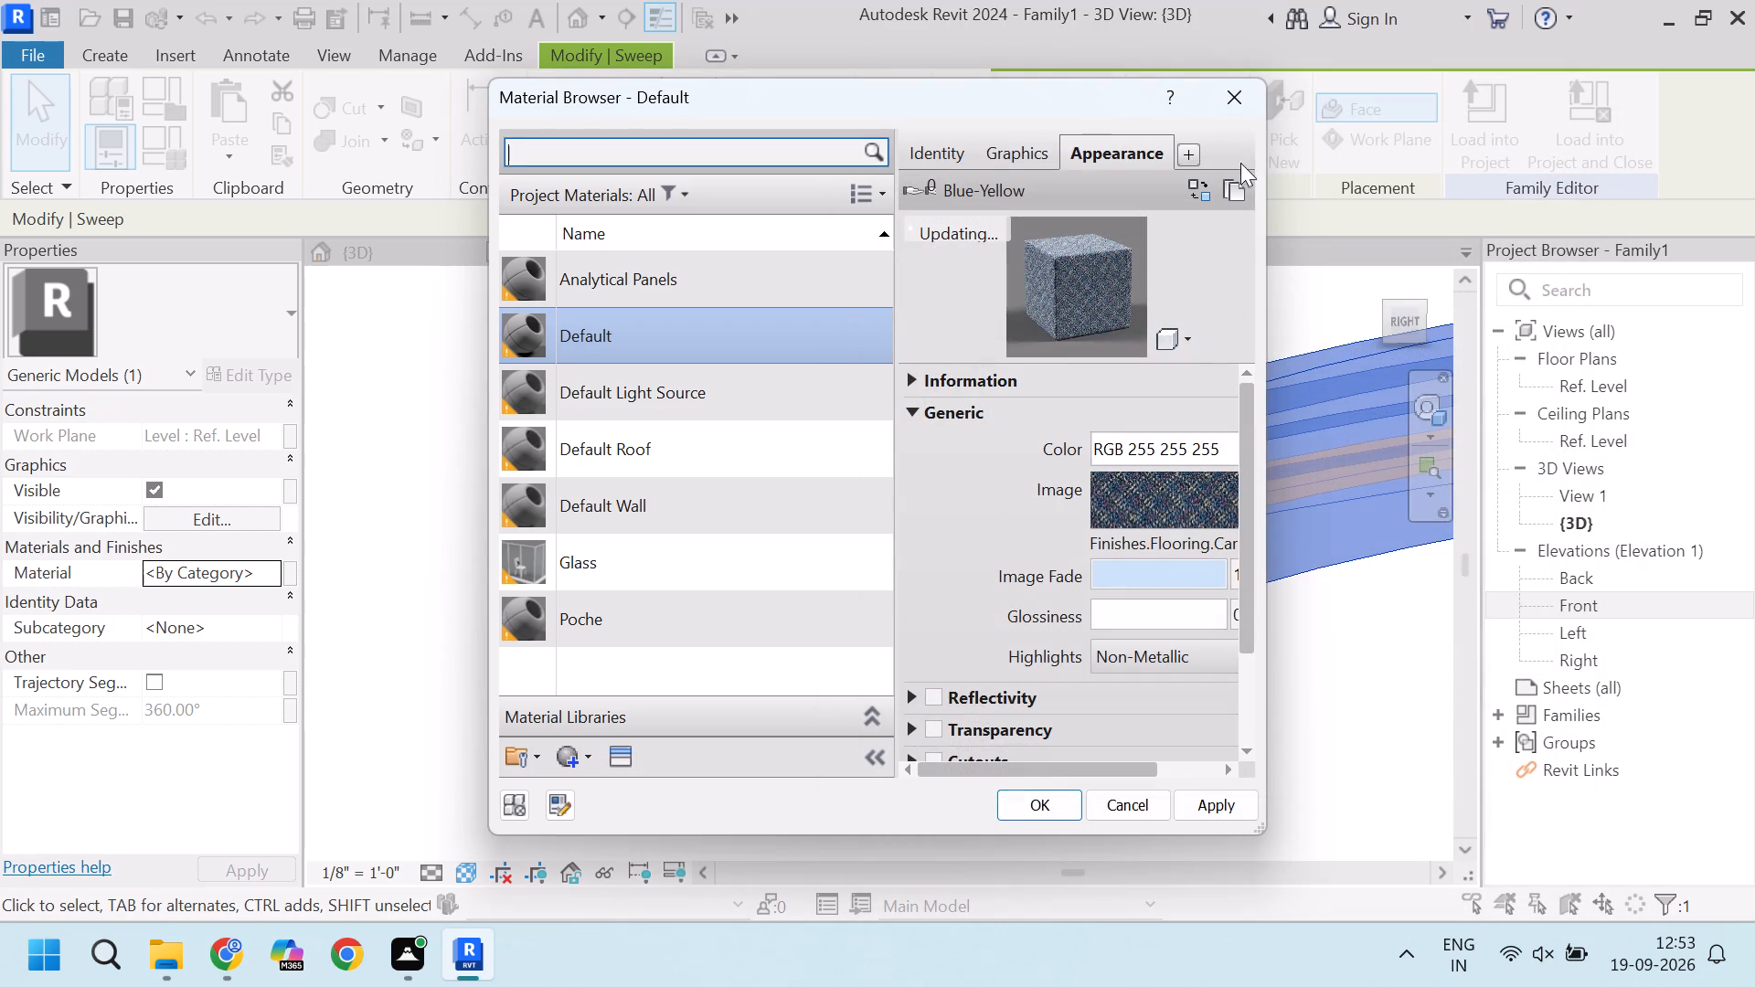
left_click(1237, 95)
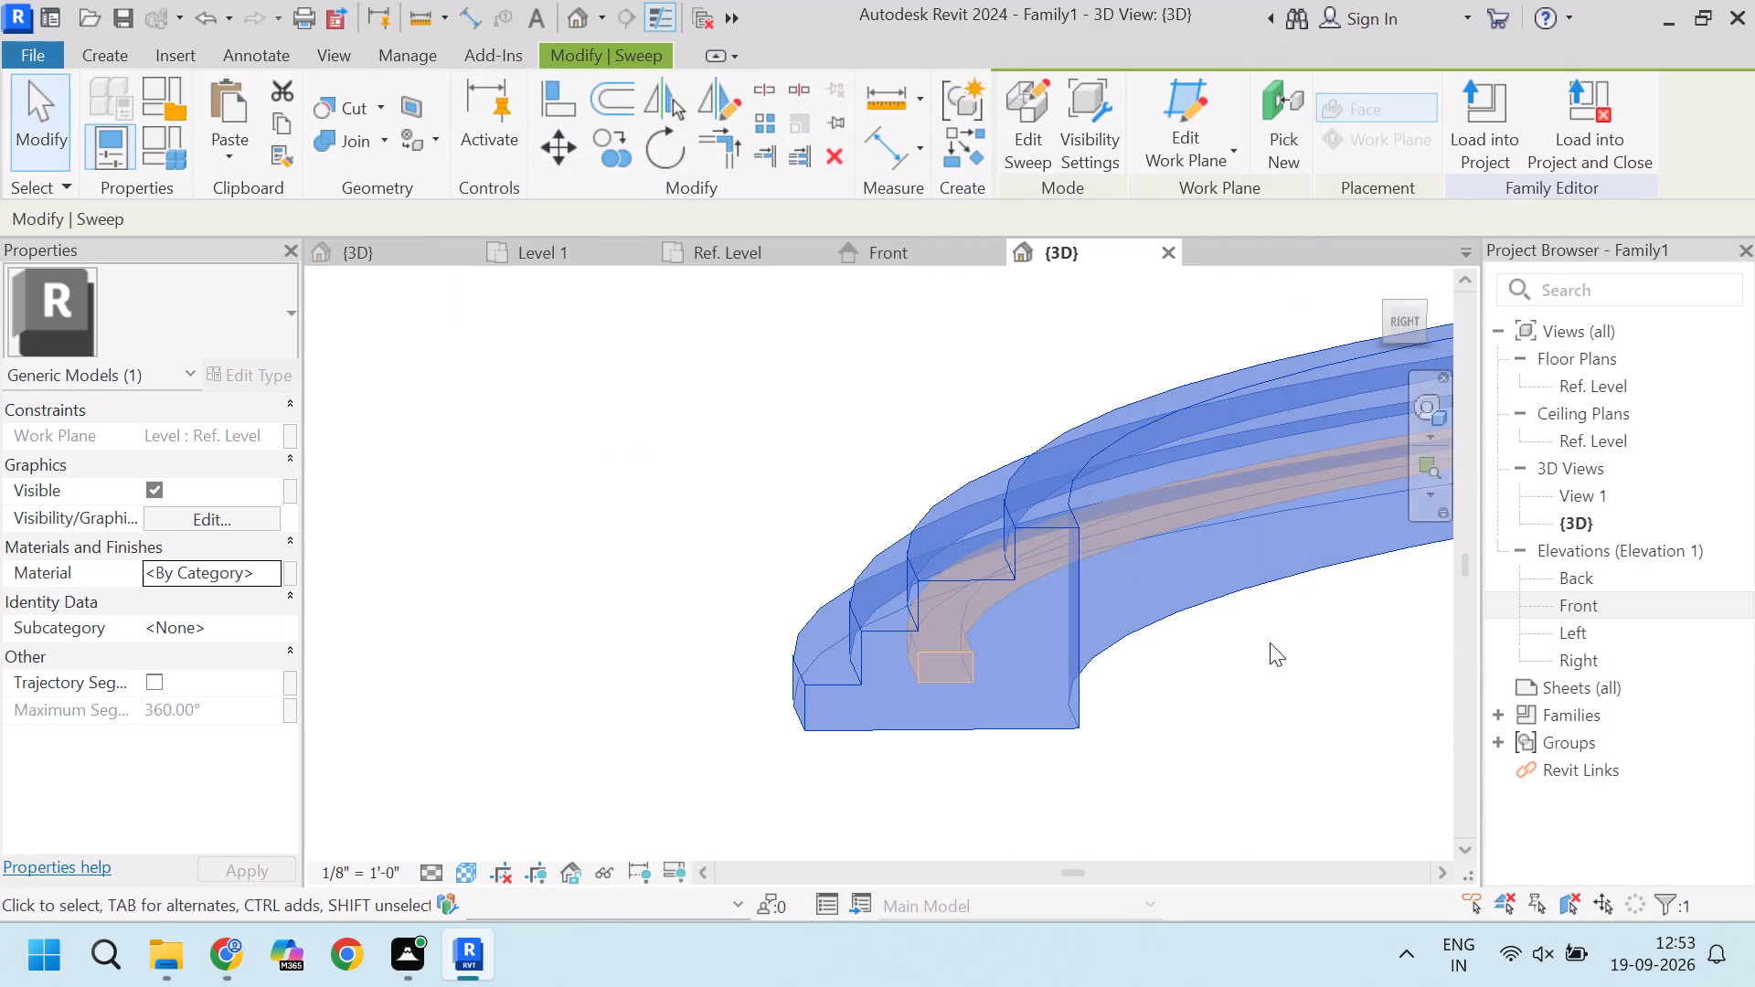
Reselect the solid stepped arc sweep, reopen its material assignment and pick the Default material.
left_click(904, 460)
left_click(1083, 557)
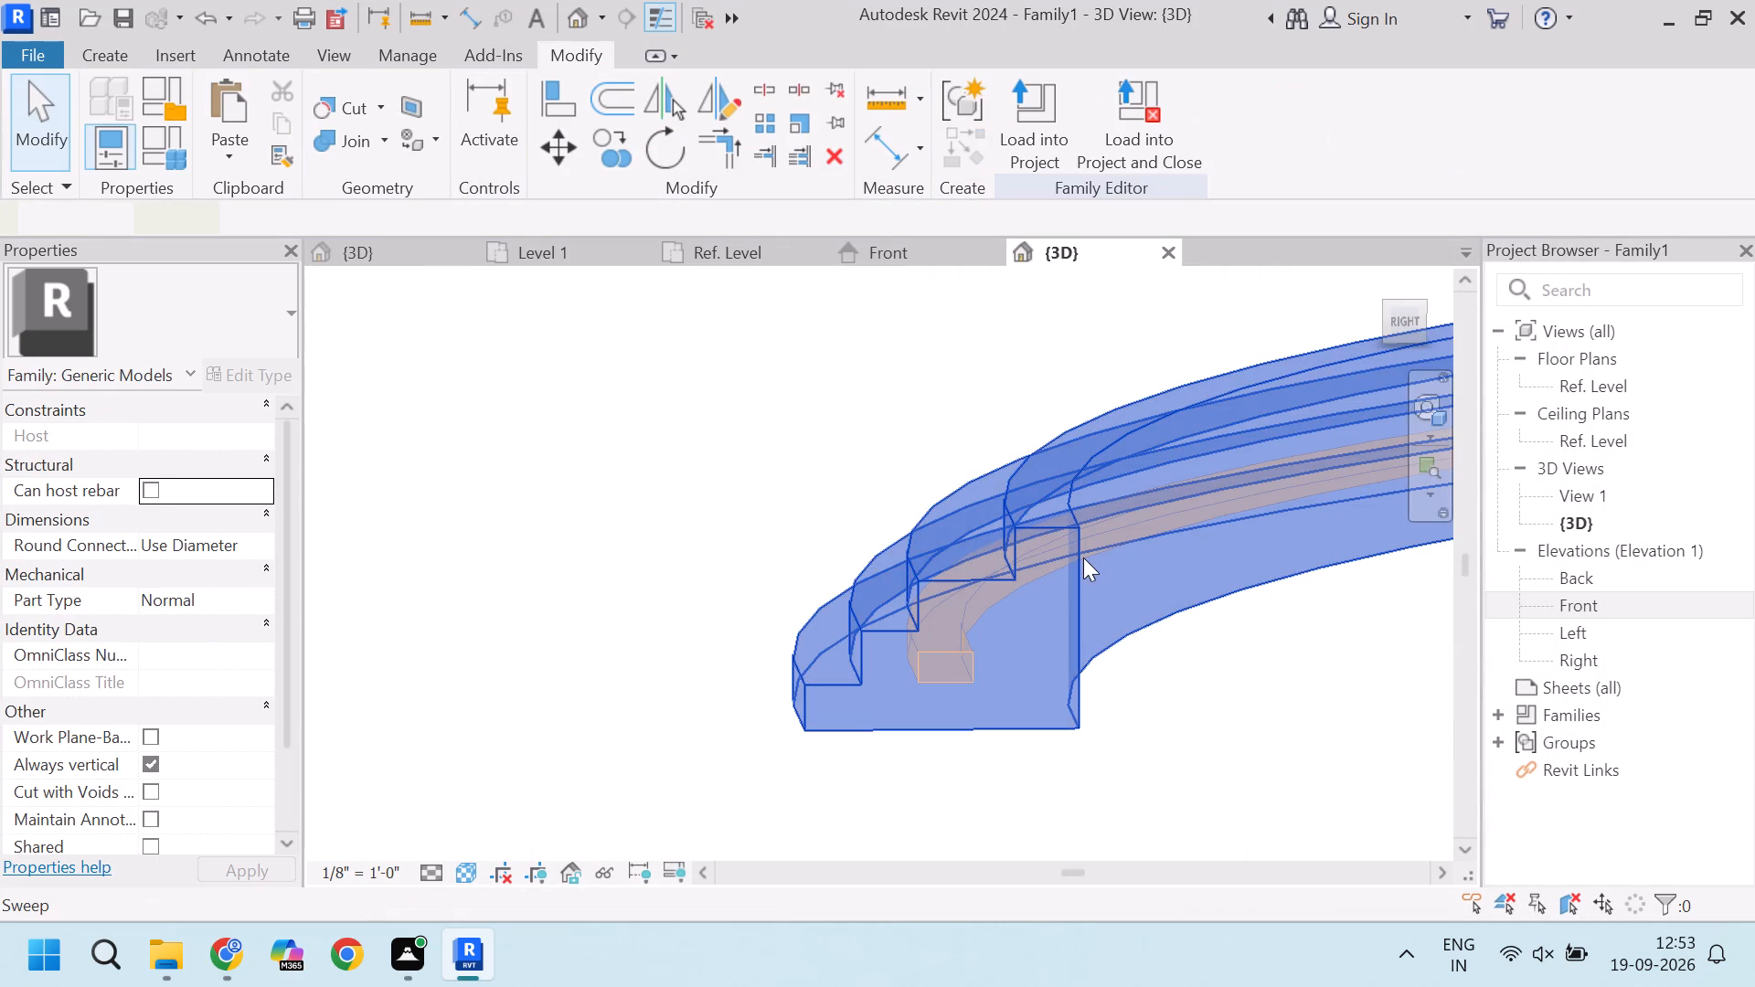
left_click(267, 567)
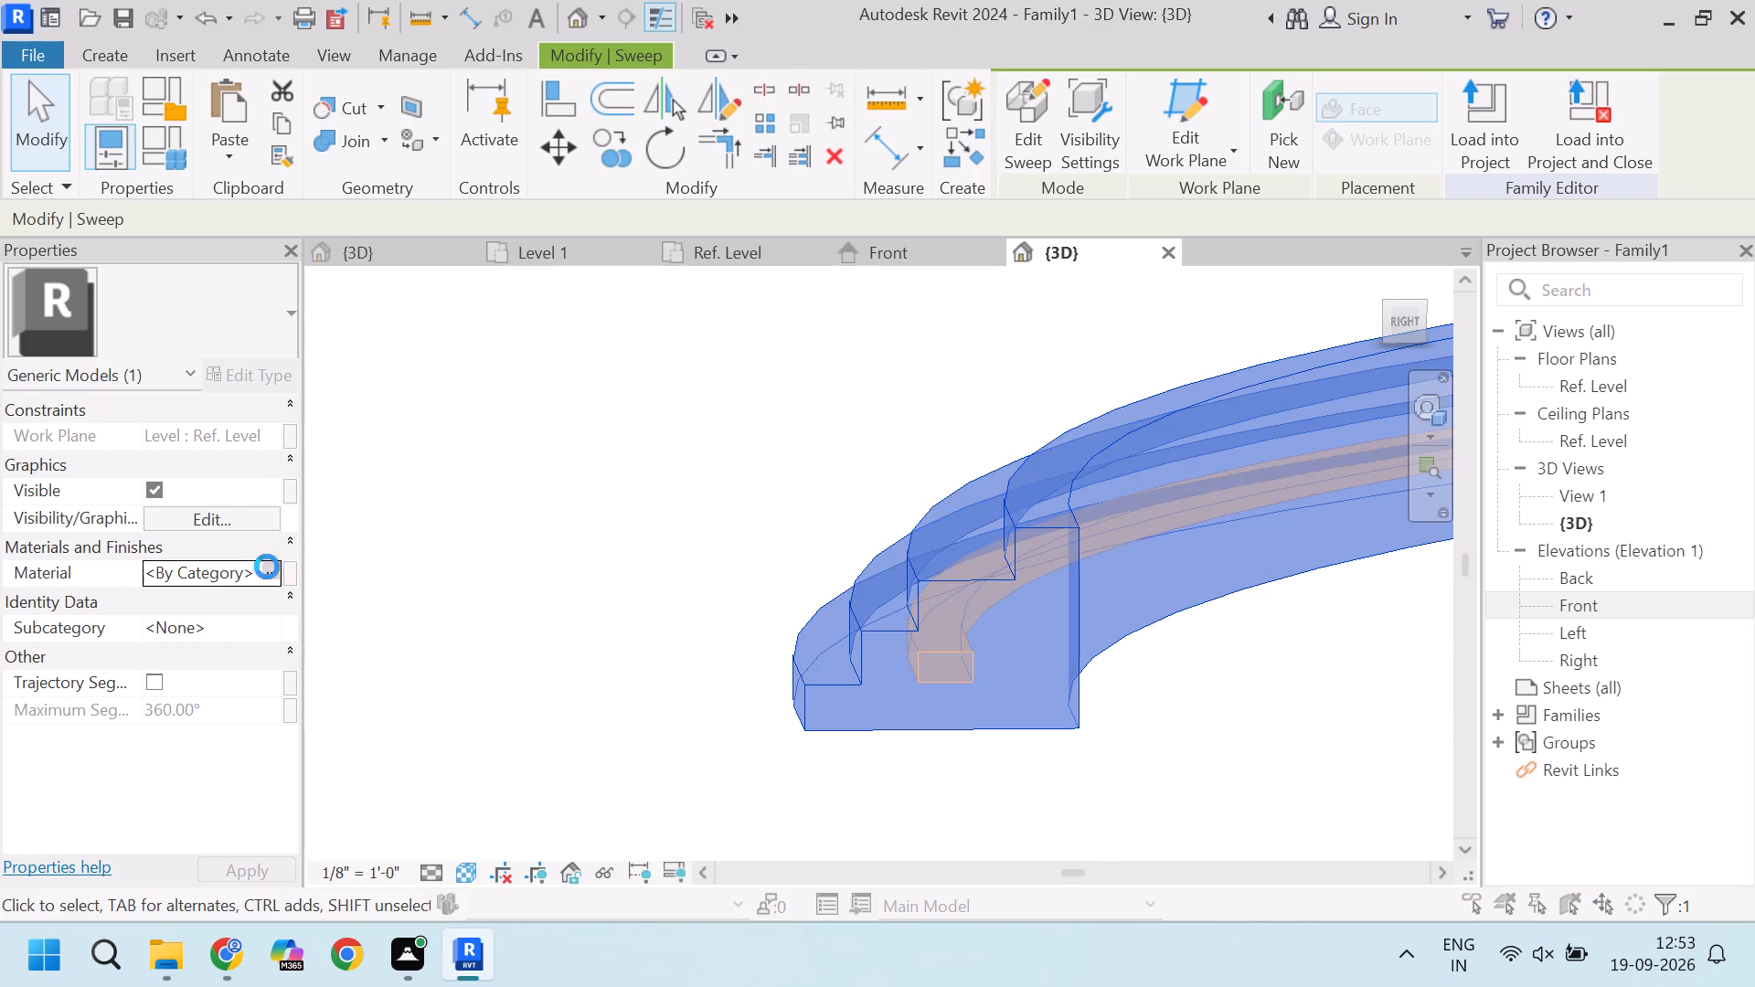
left_click(740, 330)
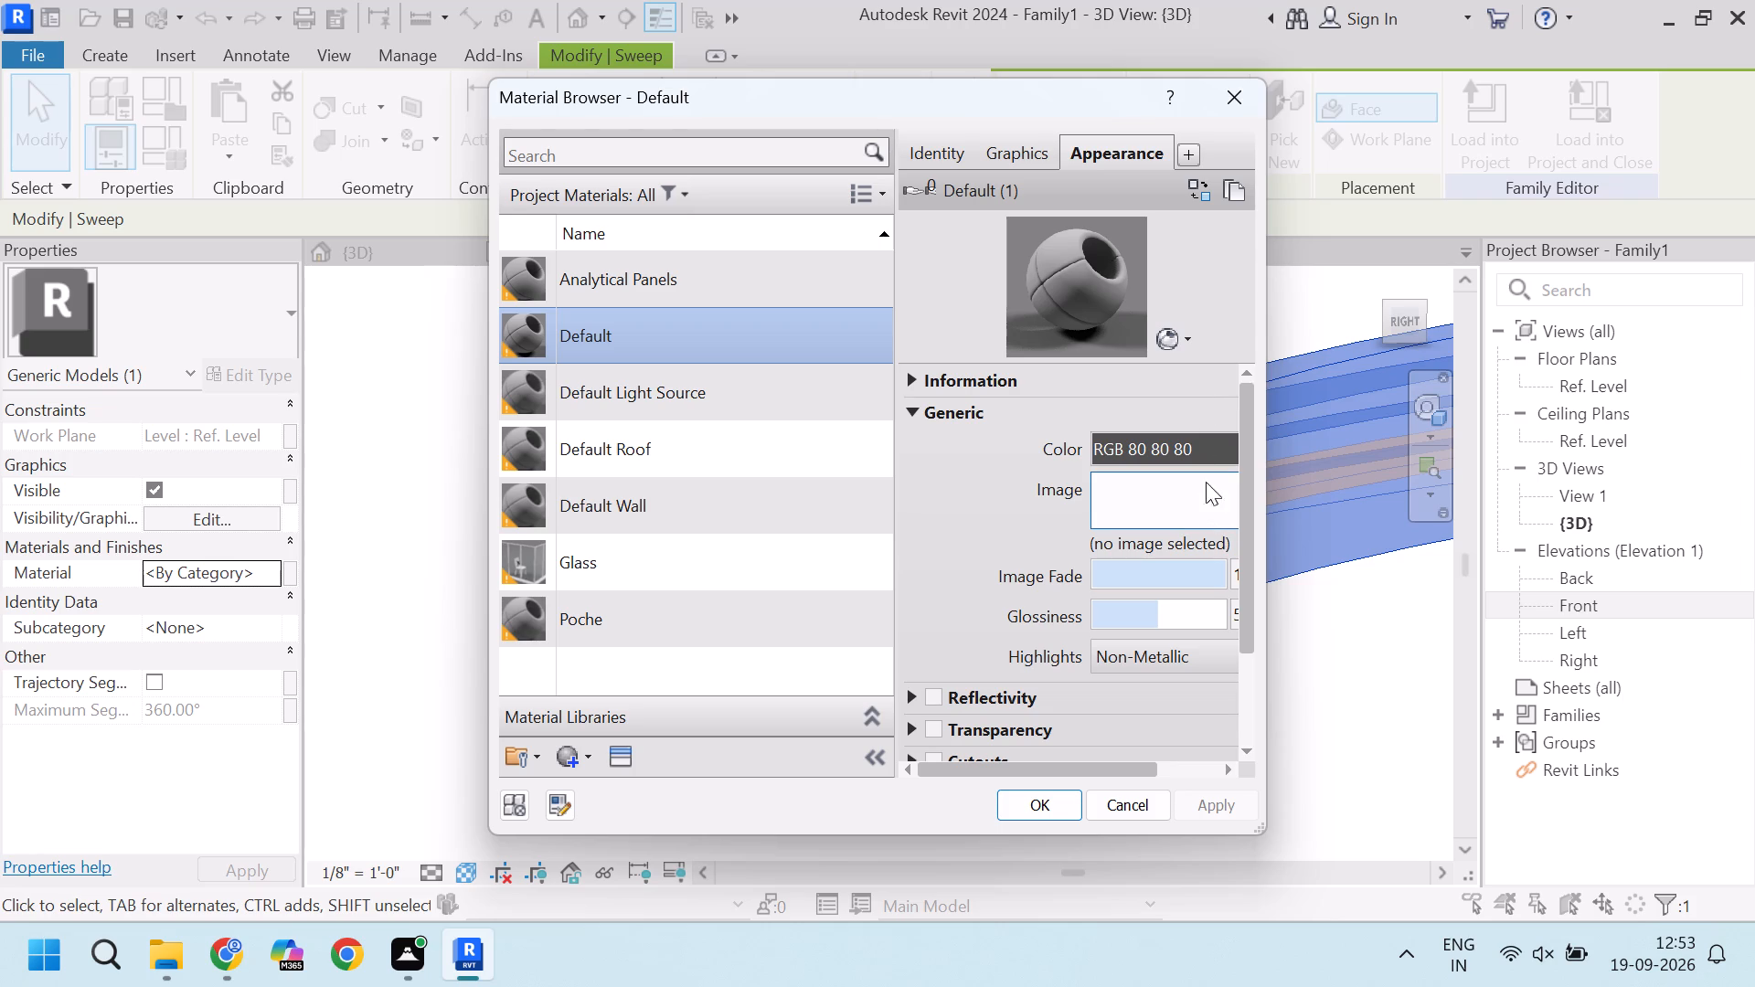
Open the replacement assets for the Default material's appearance and browse the Appearance Library's Ceramic, Concrete and Fabric categories.
left_click(1200, 185)
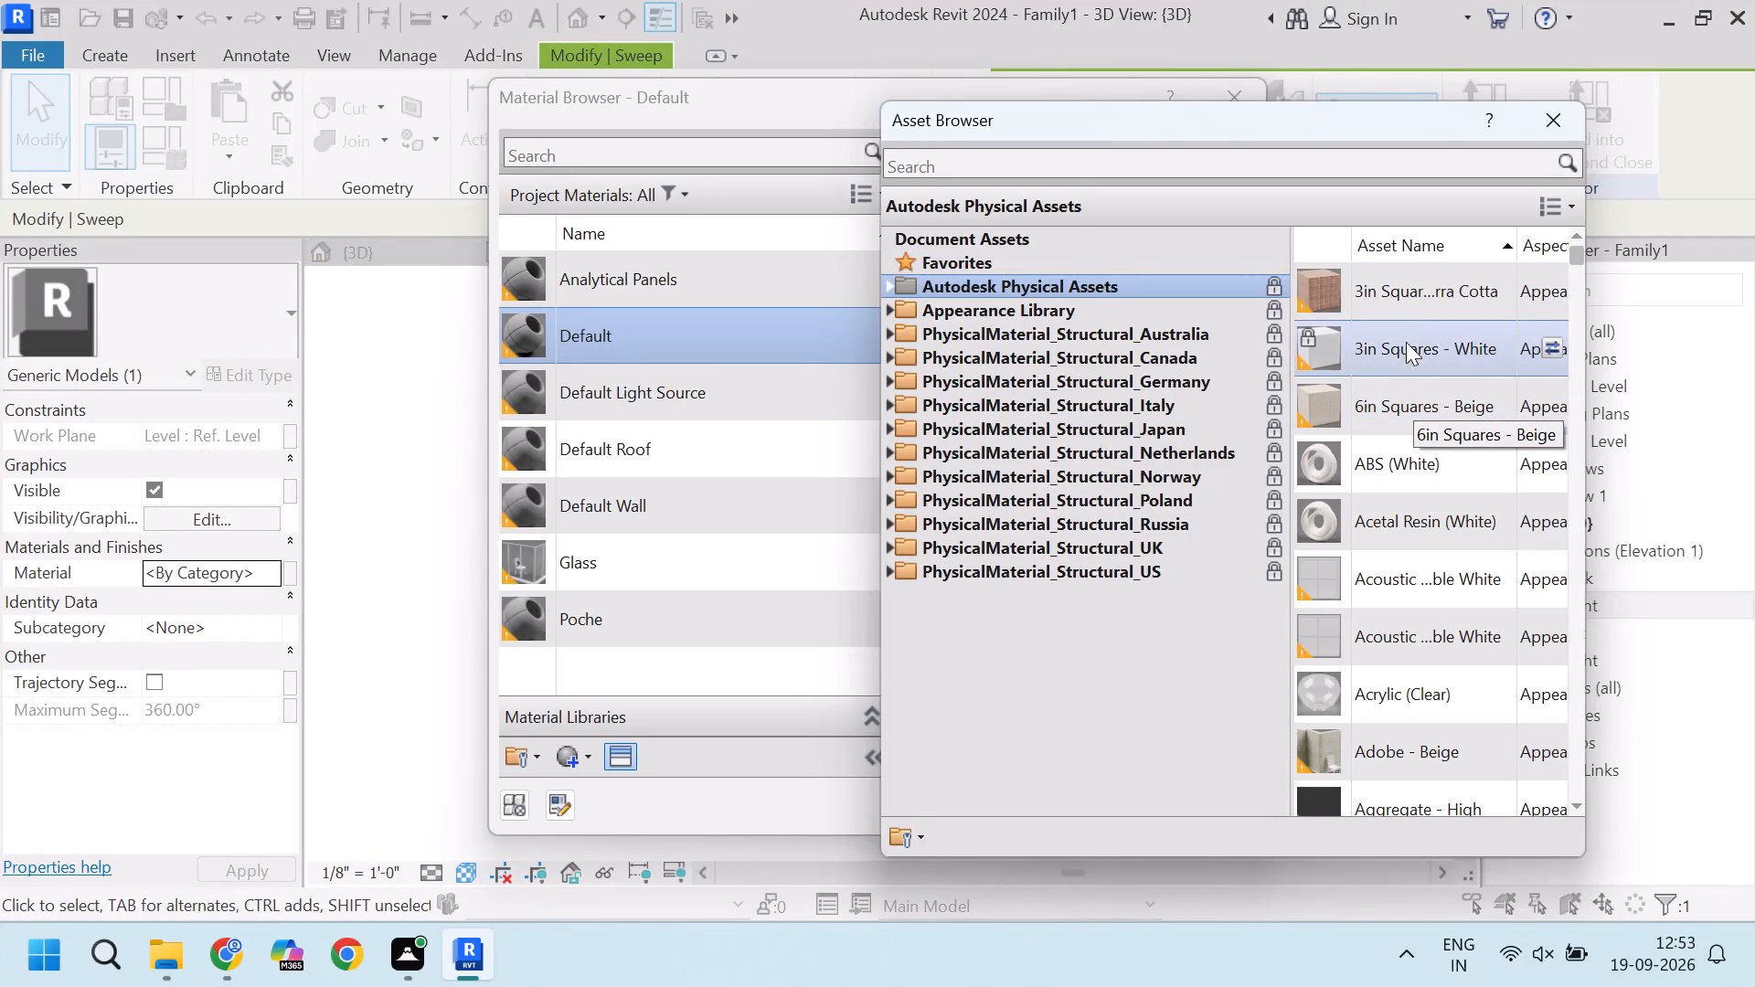
scroll(1427, 678, "down", 2)
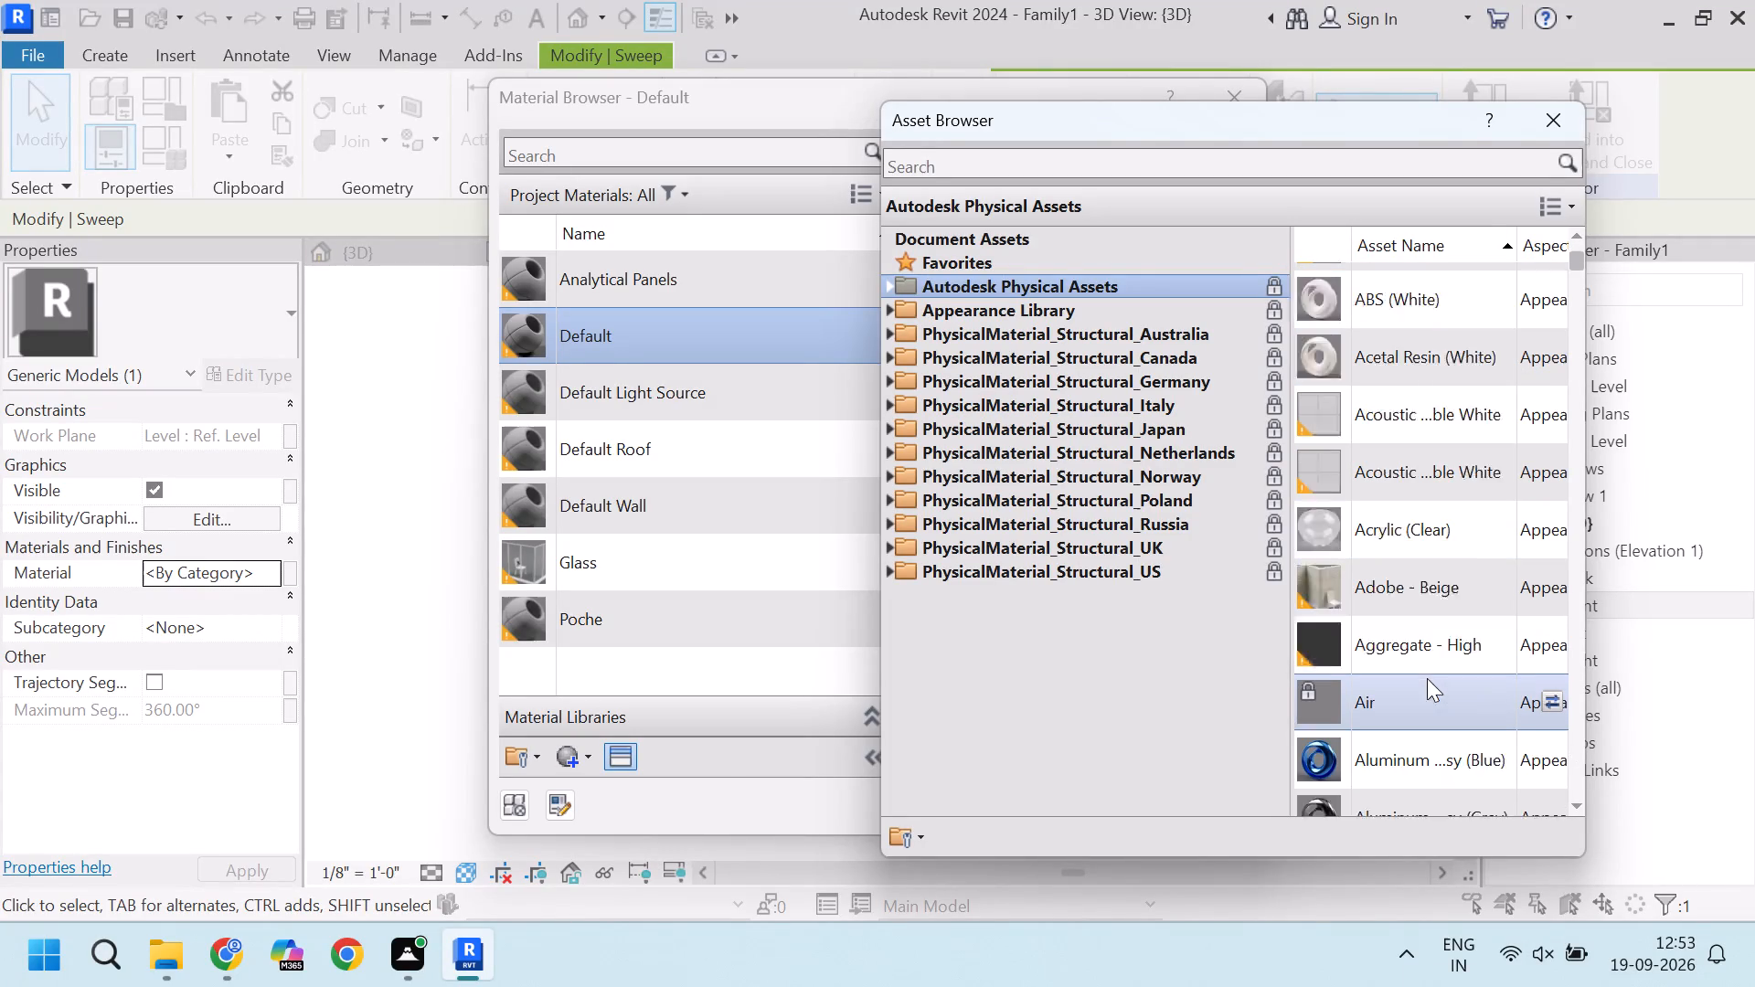
scroll(1419, 632, "down", 3)
double_click(1115, 320)
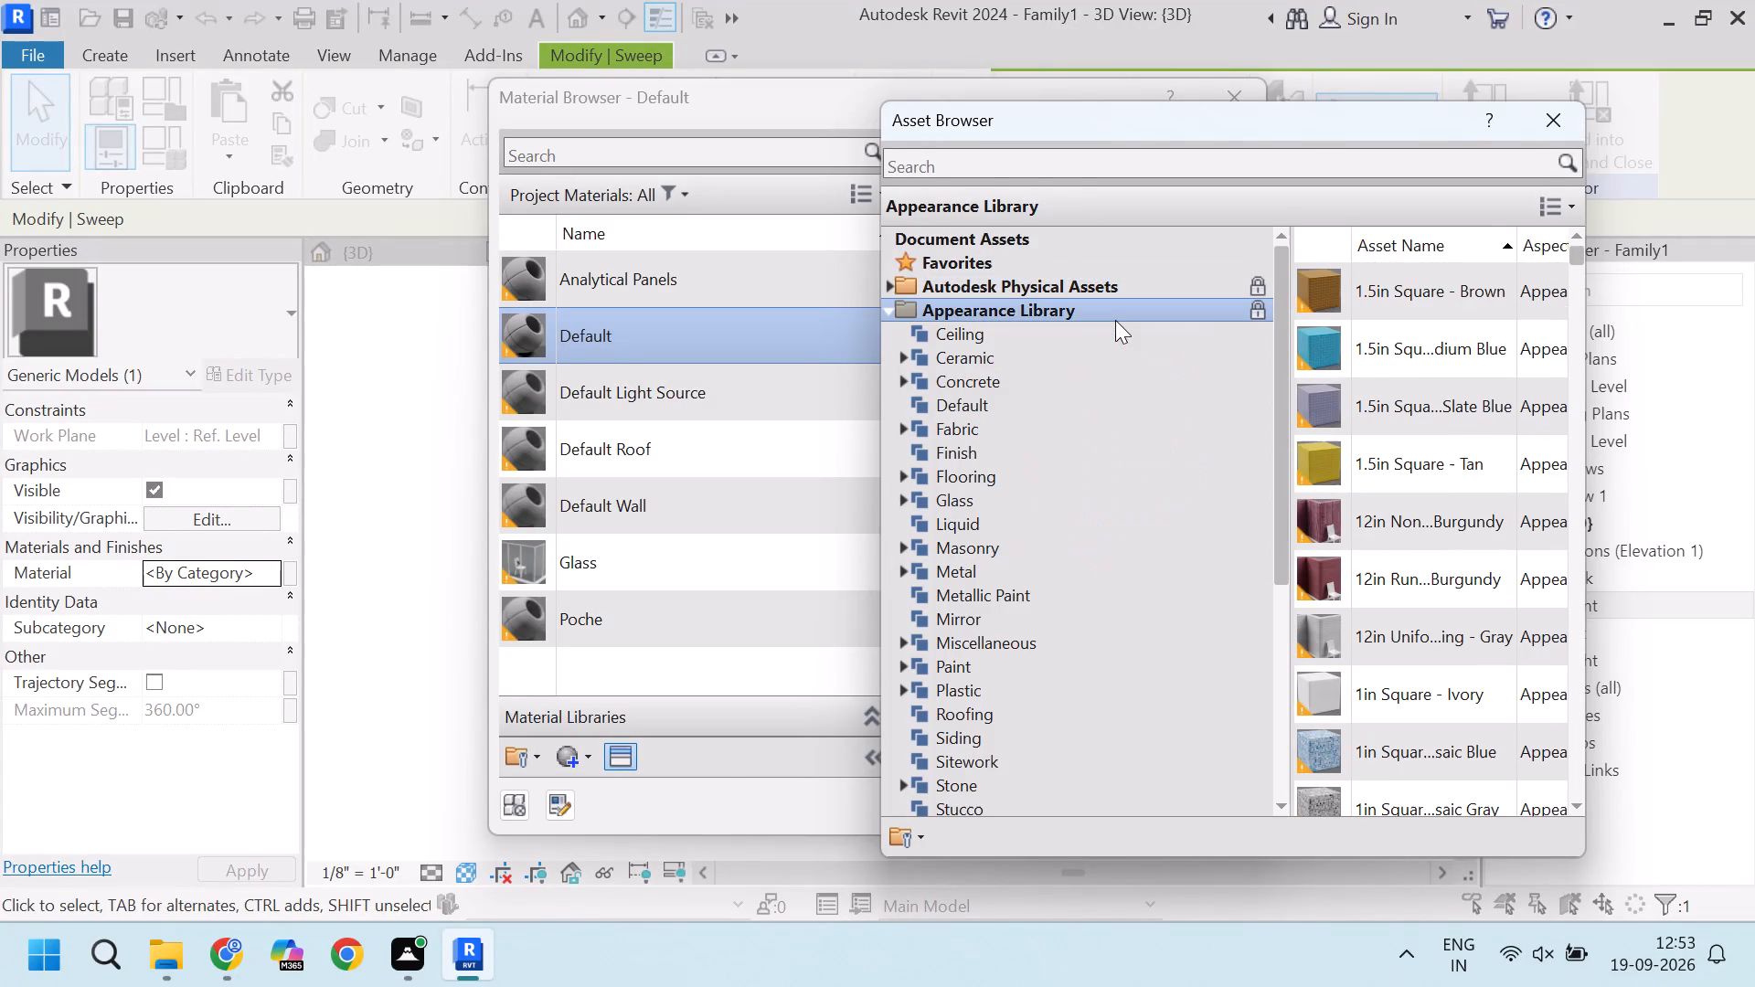
left_click(977, 334)
left_click(978, 352)
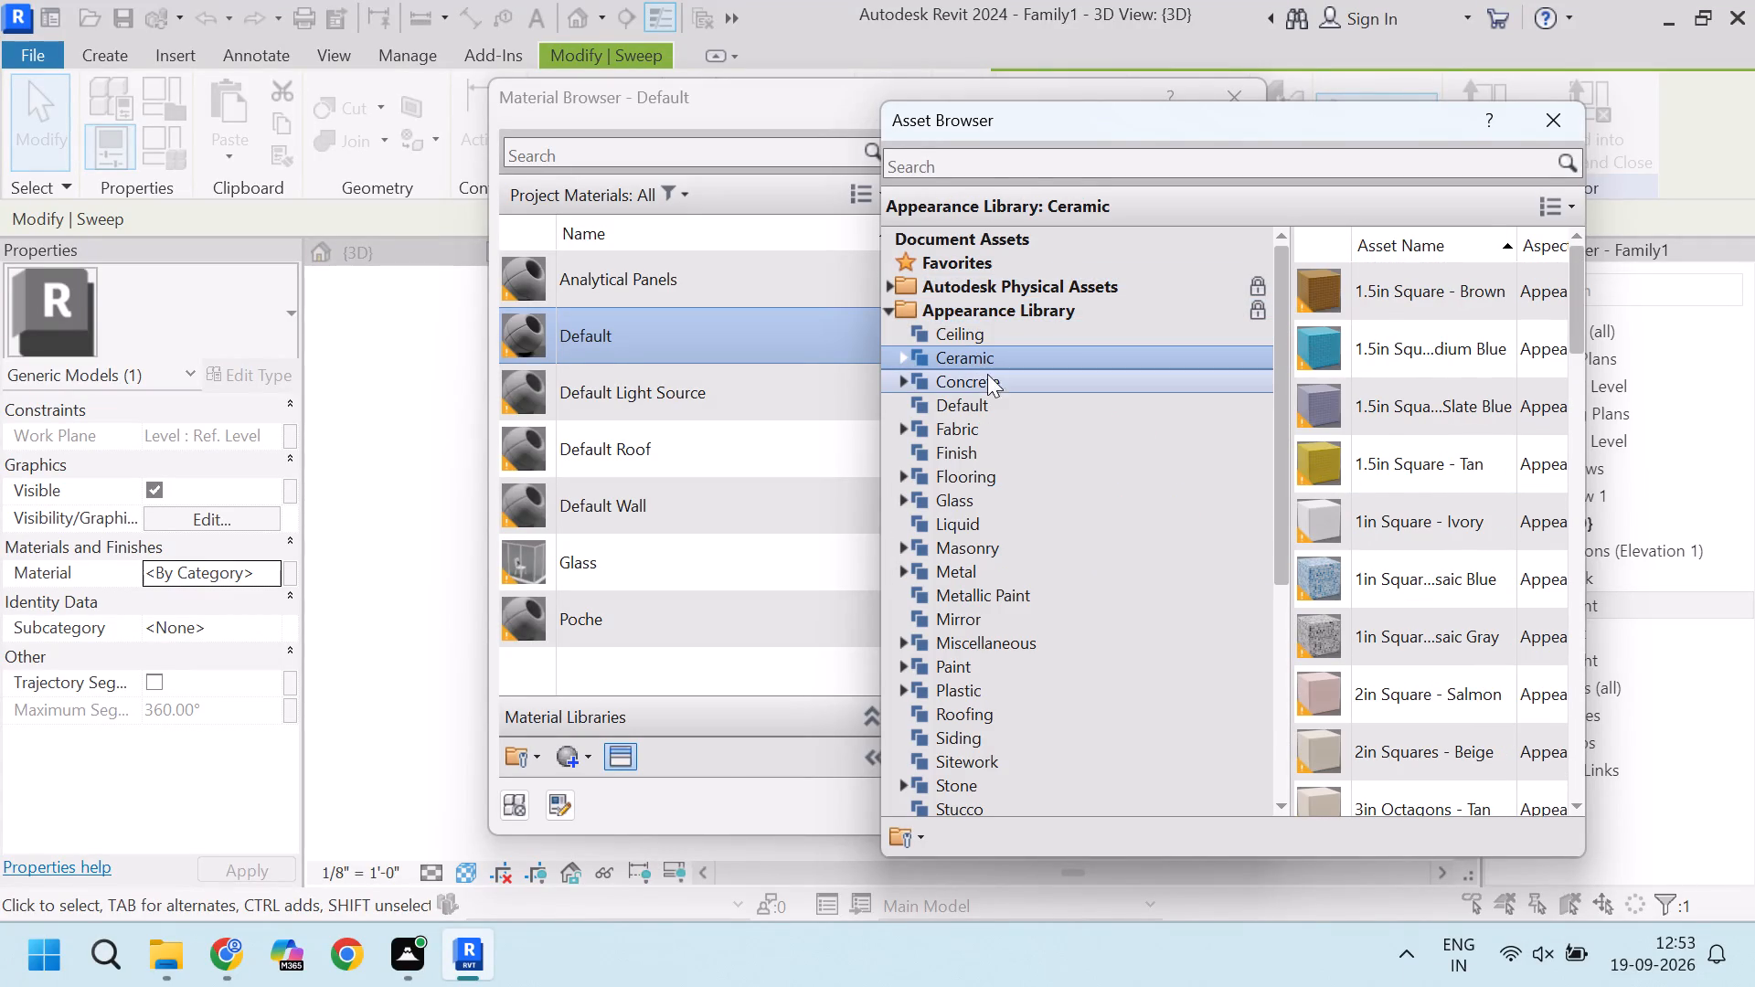
left_click(993, 386)
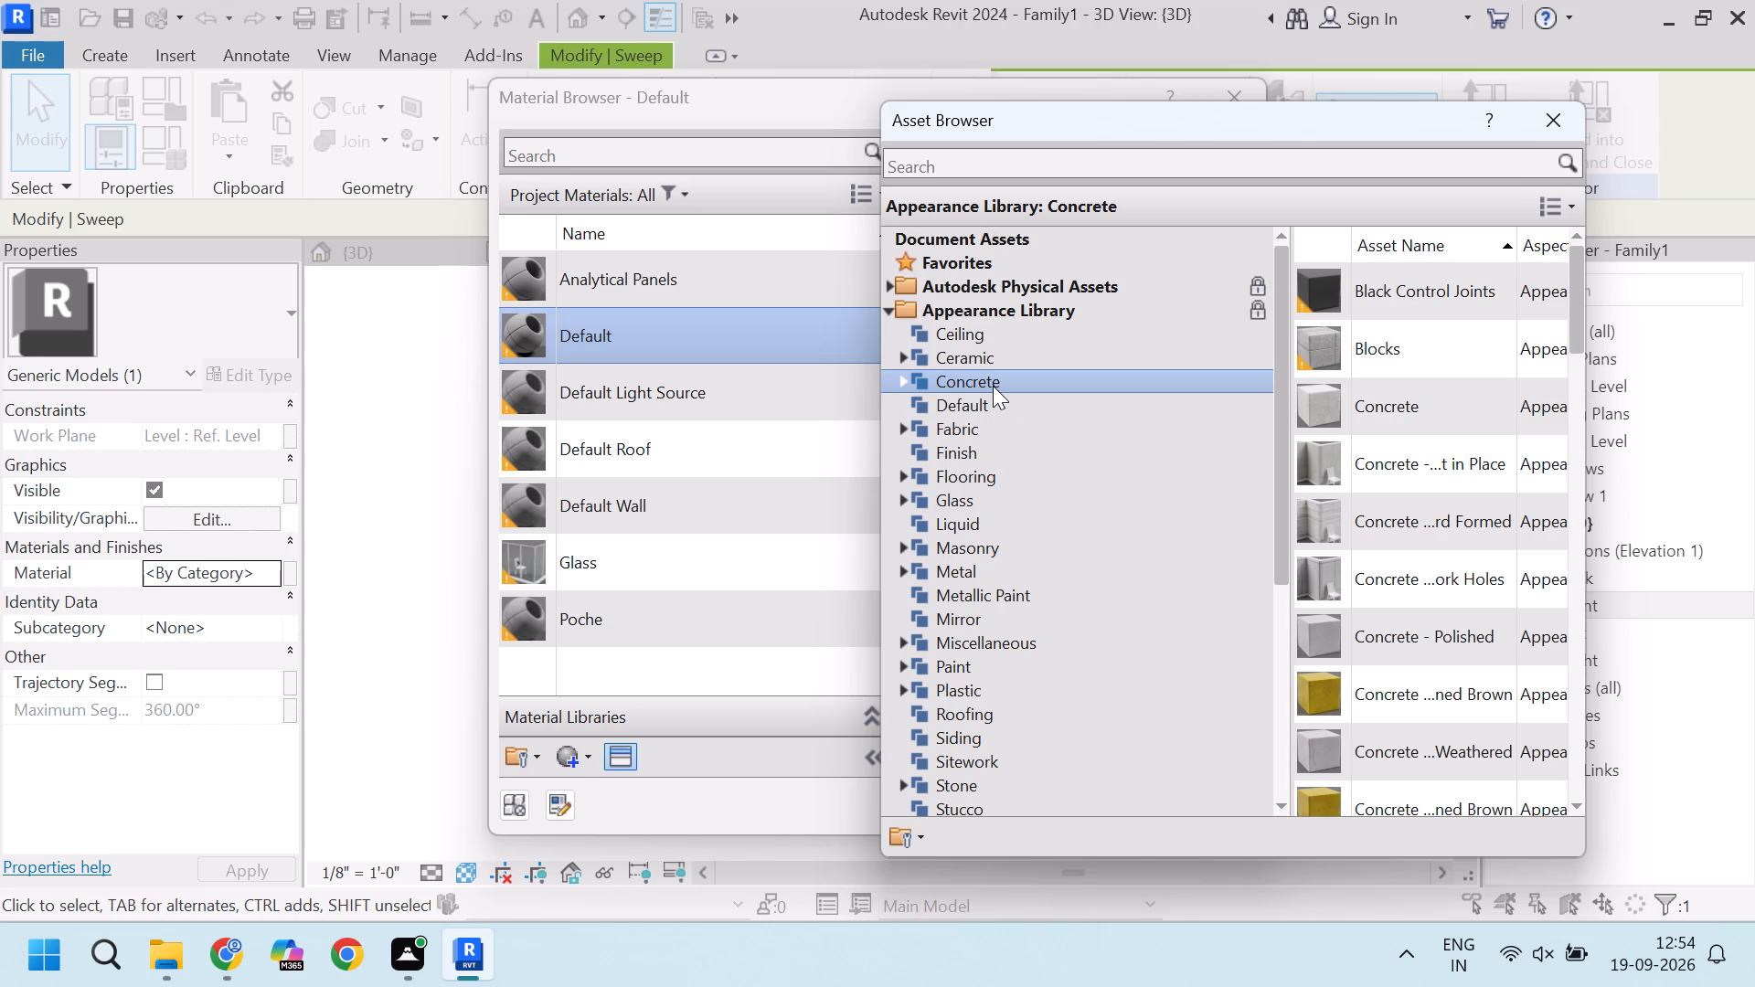
scroll(1508, 554, "down", 11)
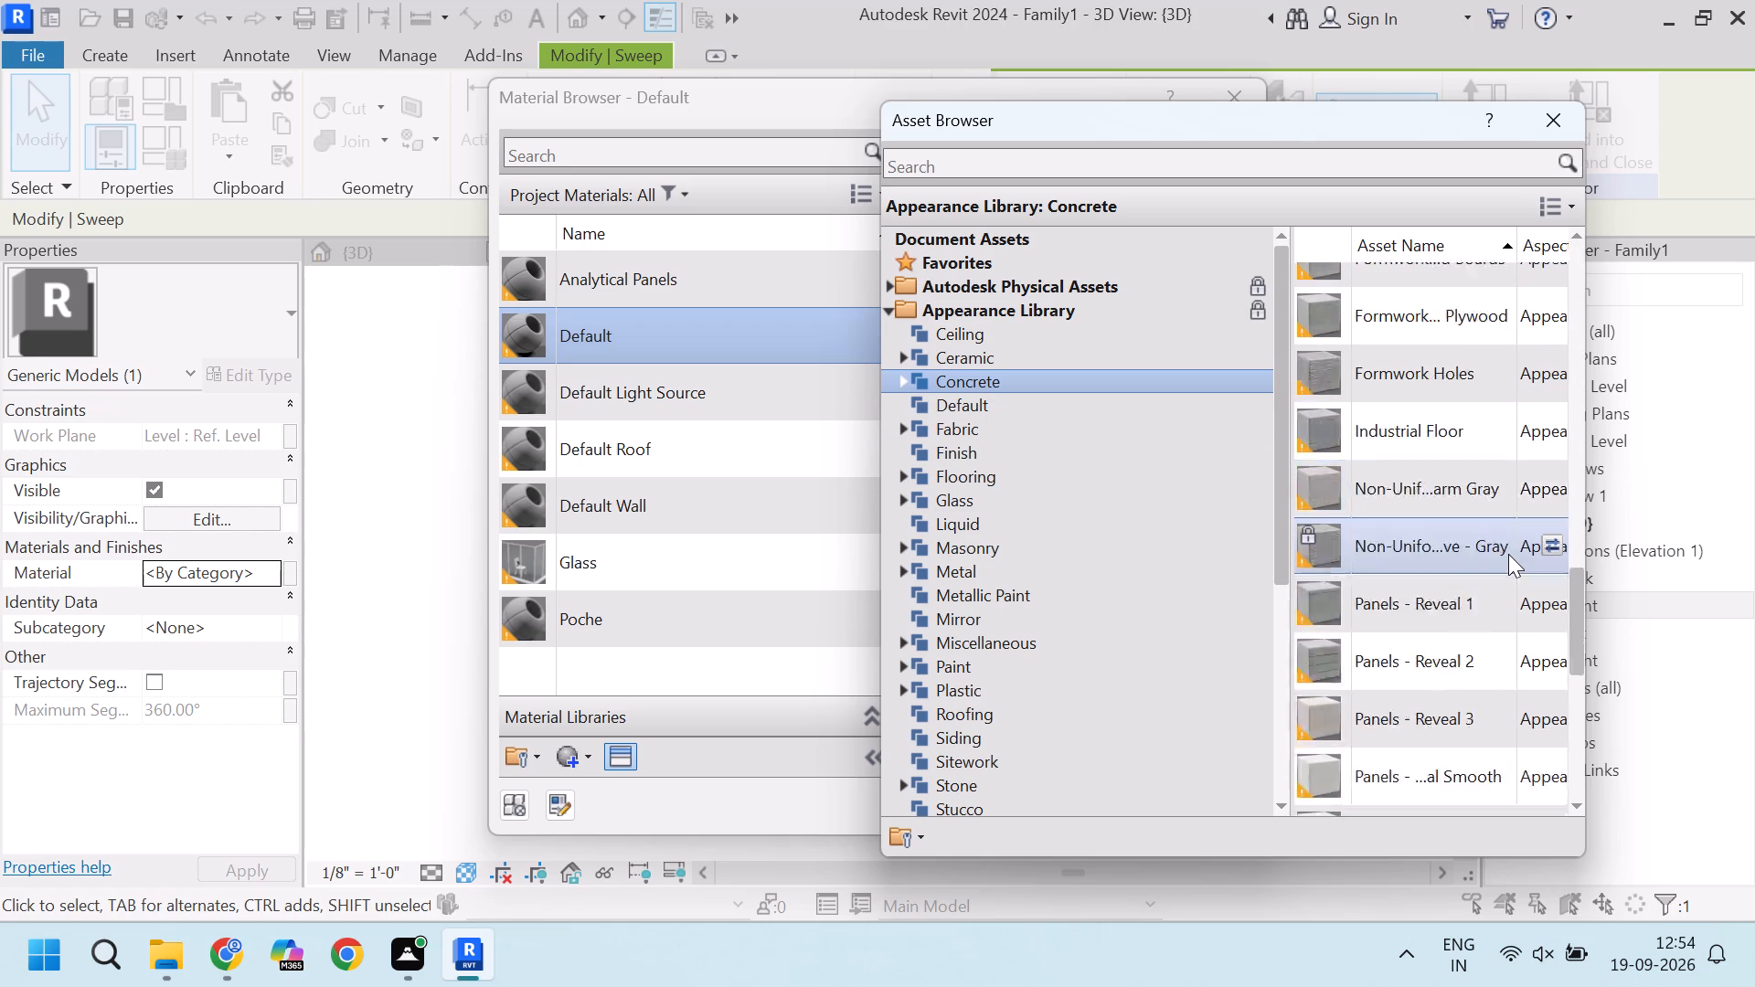
scroll(1508, 554, "down", 6)
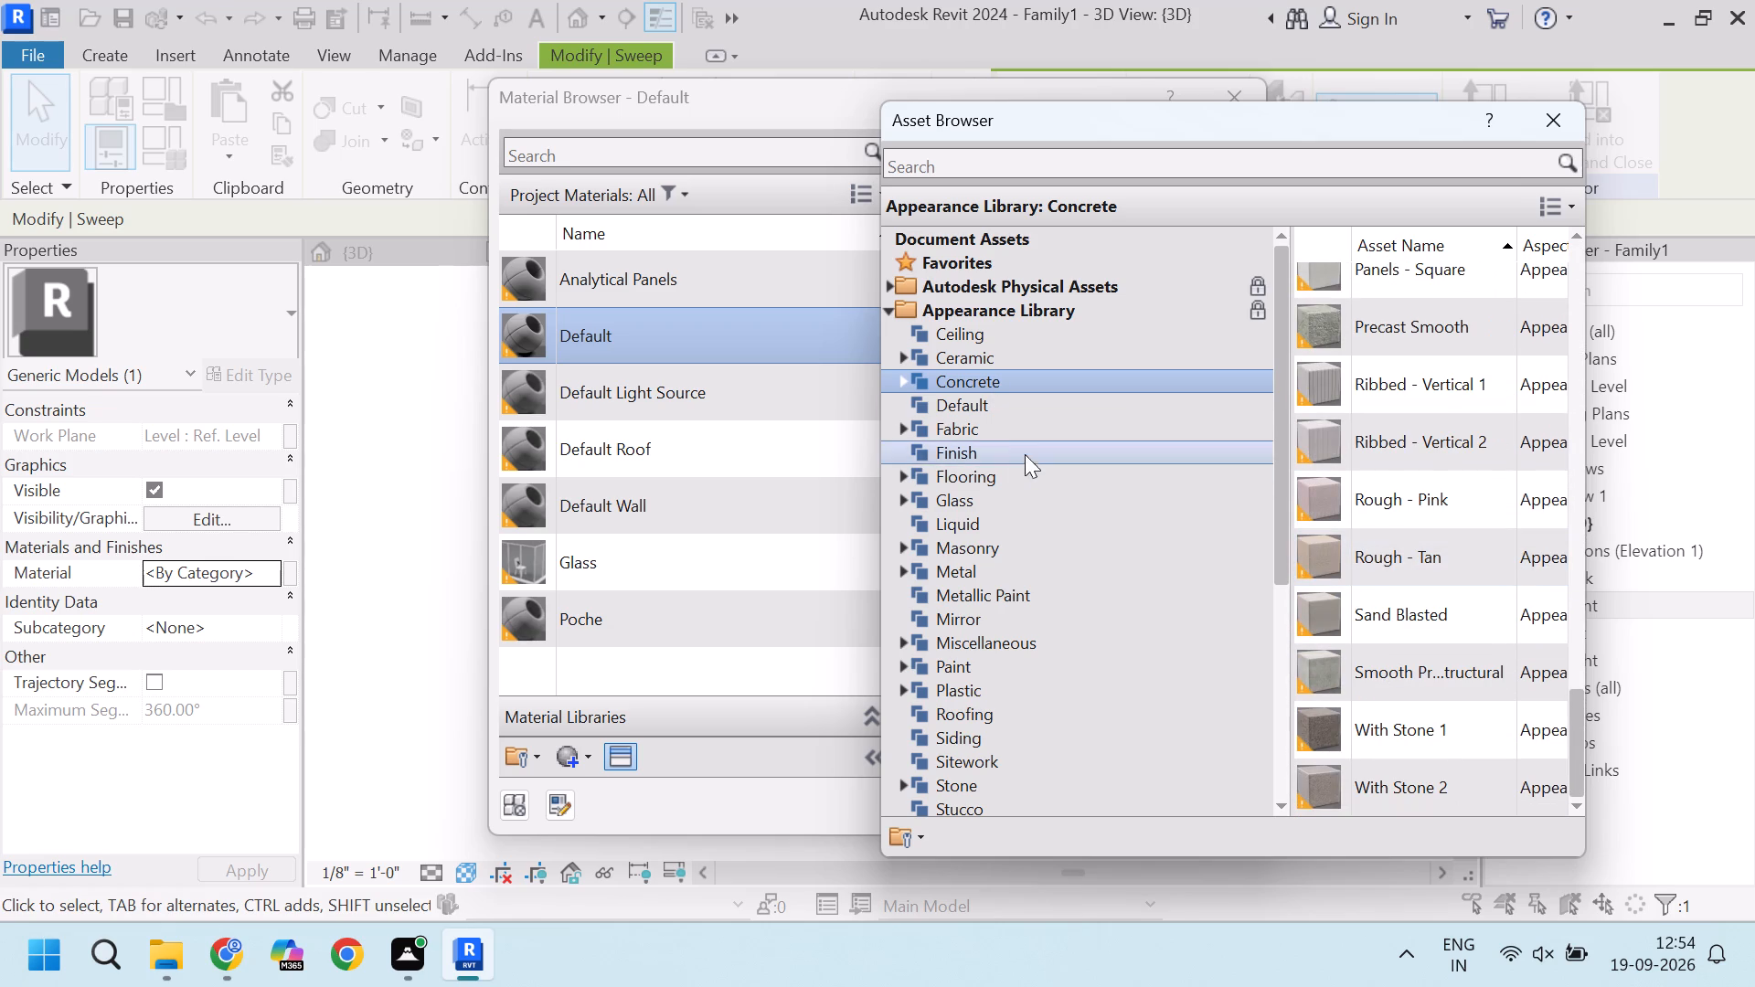
left_click(985, 399)
left_click(974, 428)
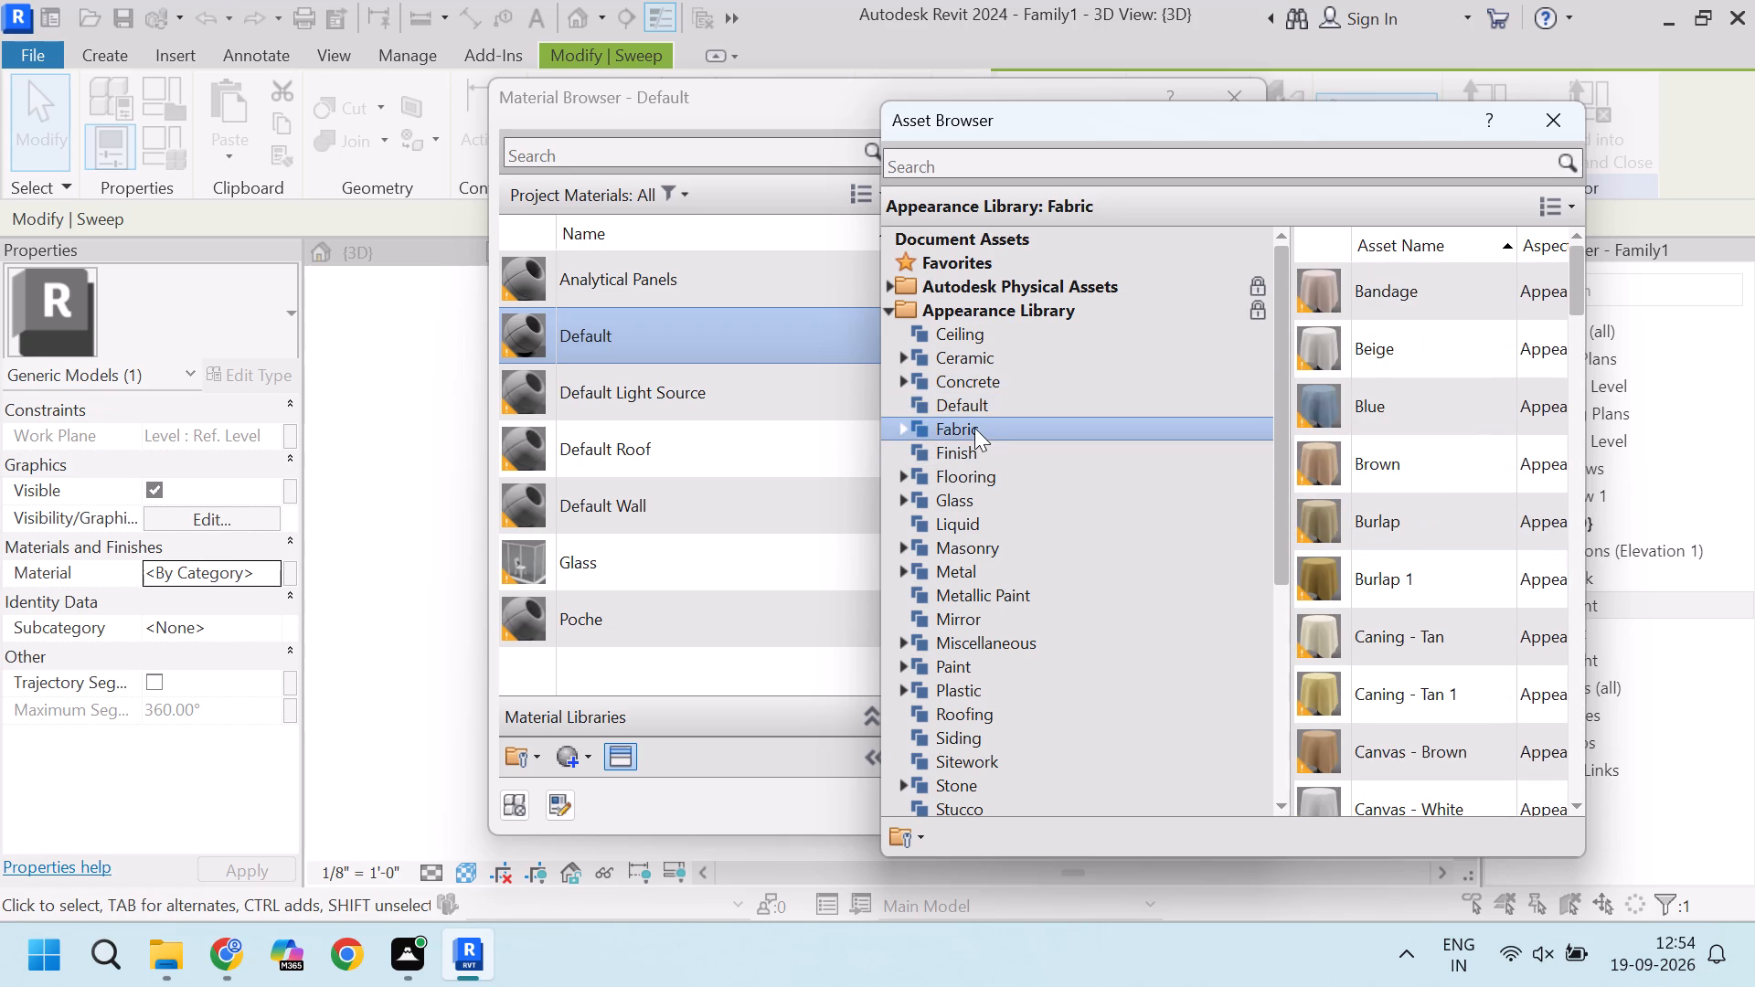
Replace the Default material's appearance with the Blue-Yellow flooring asset, apply it to the stepped arc sweep, and deselect the sweep.
left_click(1000, 485)
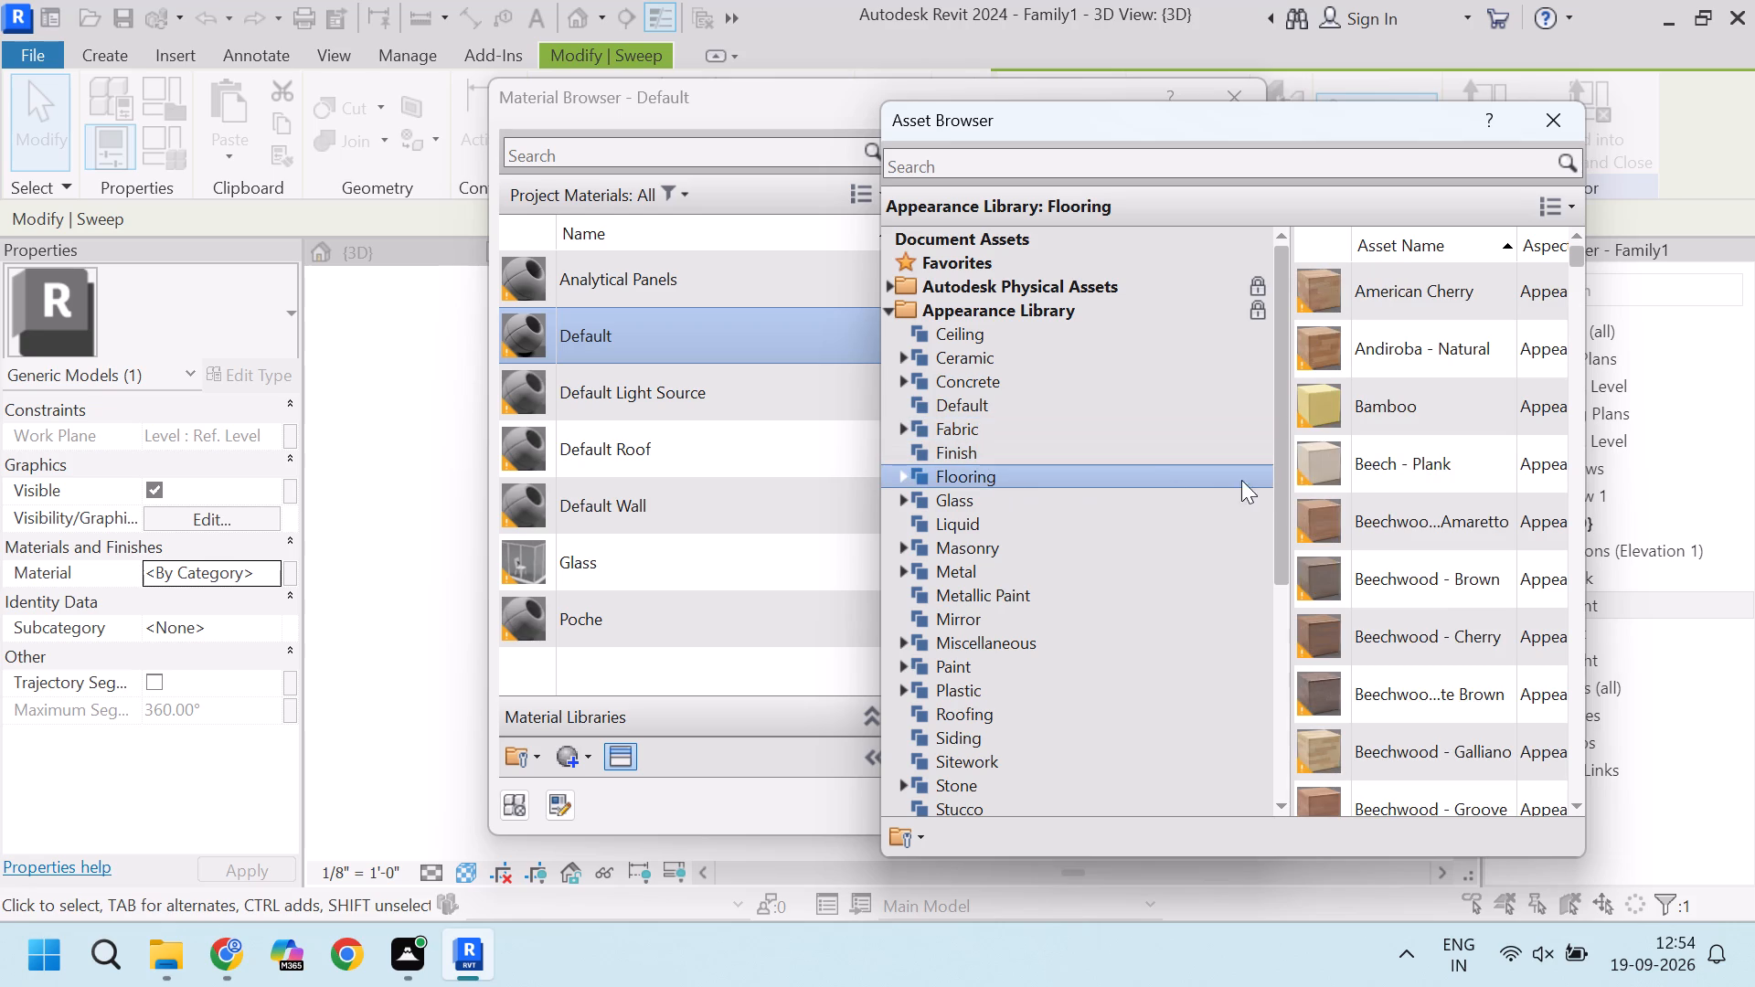
scroll(1396, 493, "down", 4)
scroll(1402, 578, "down", 4)
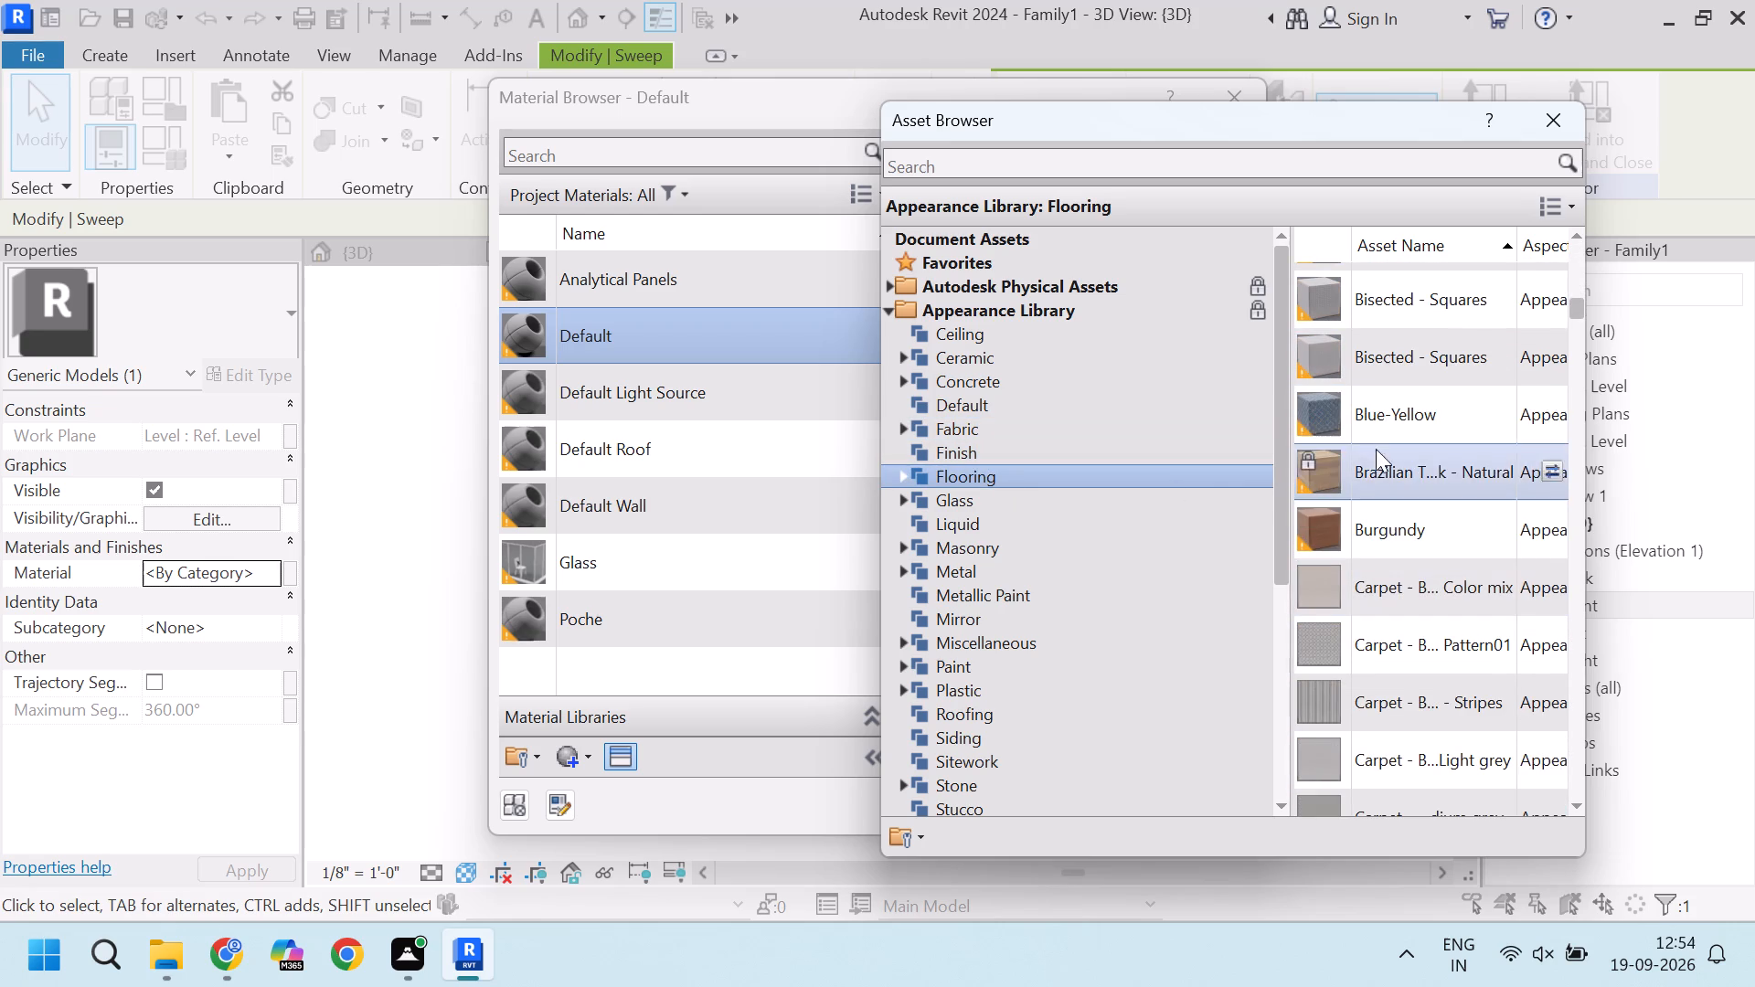
left_click(1385, 422)
right_click(1436, 415)
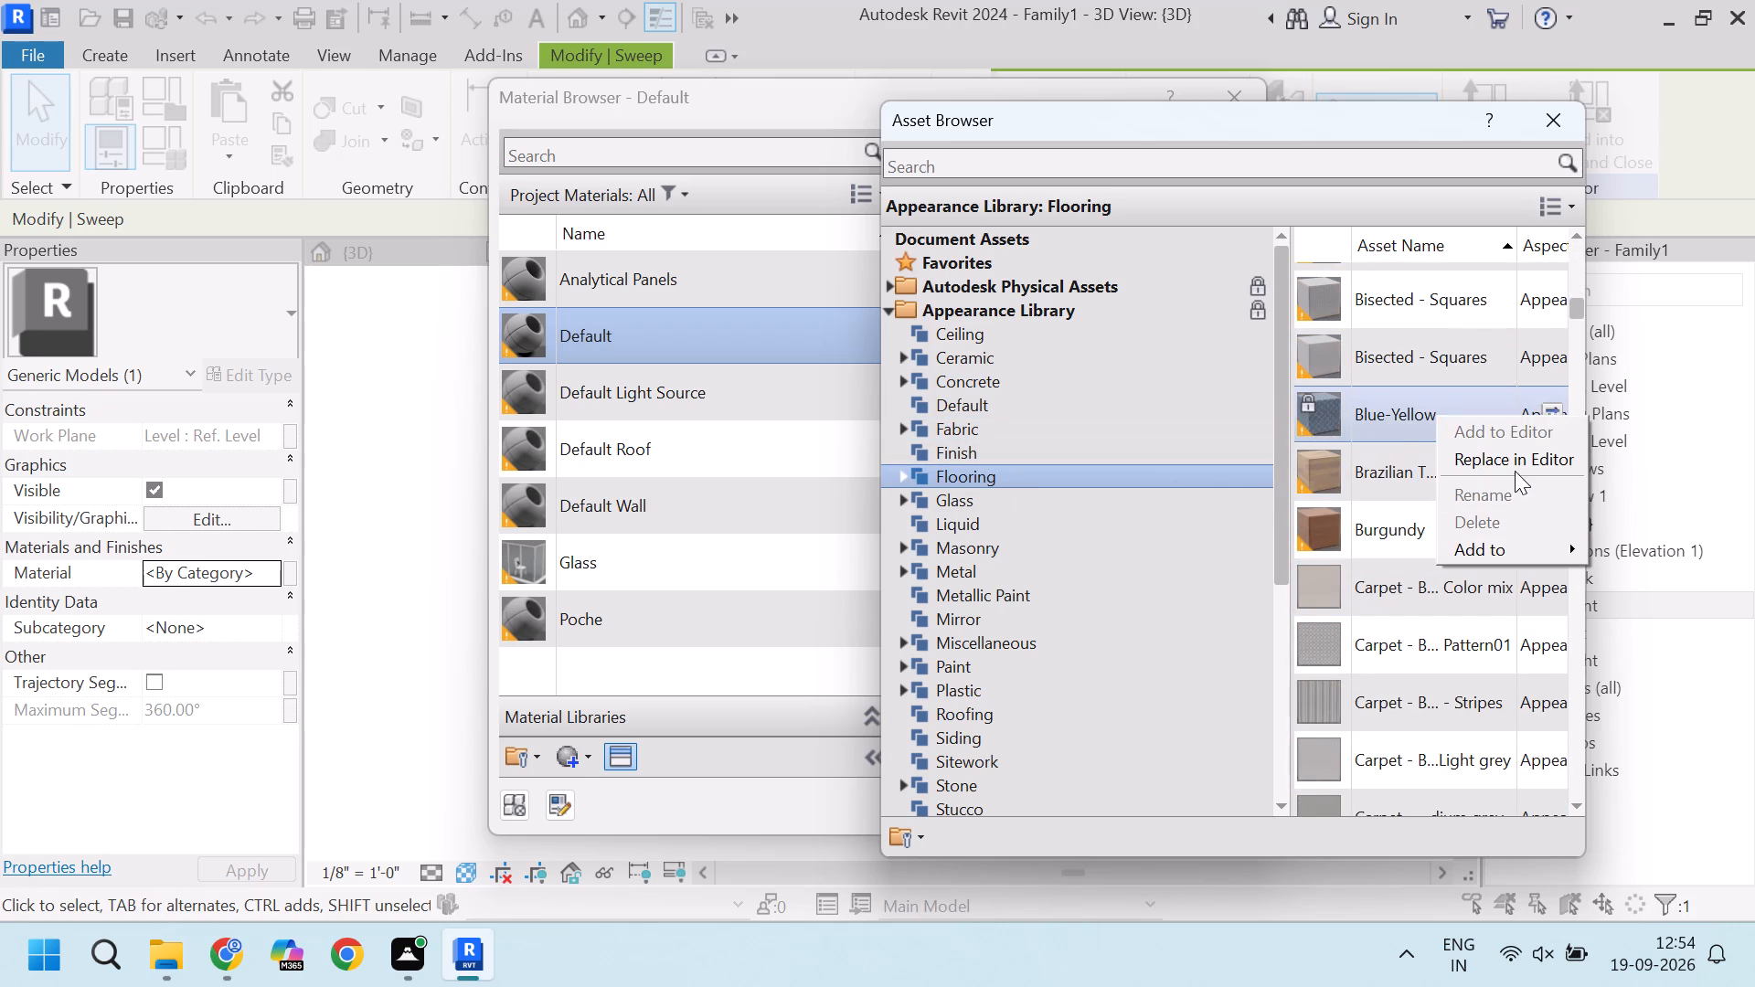
left_click(1515, 471)
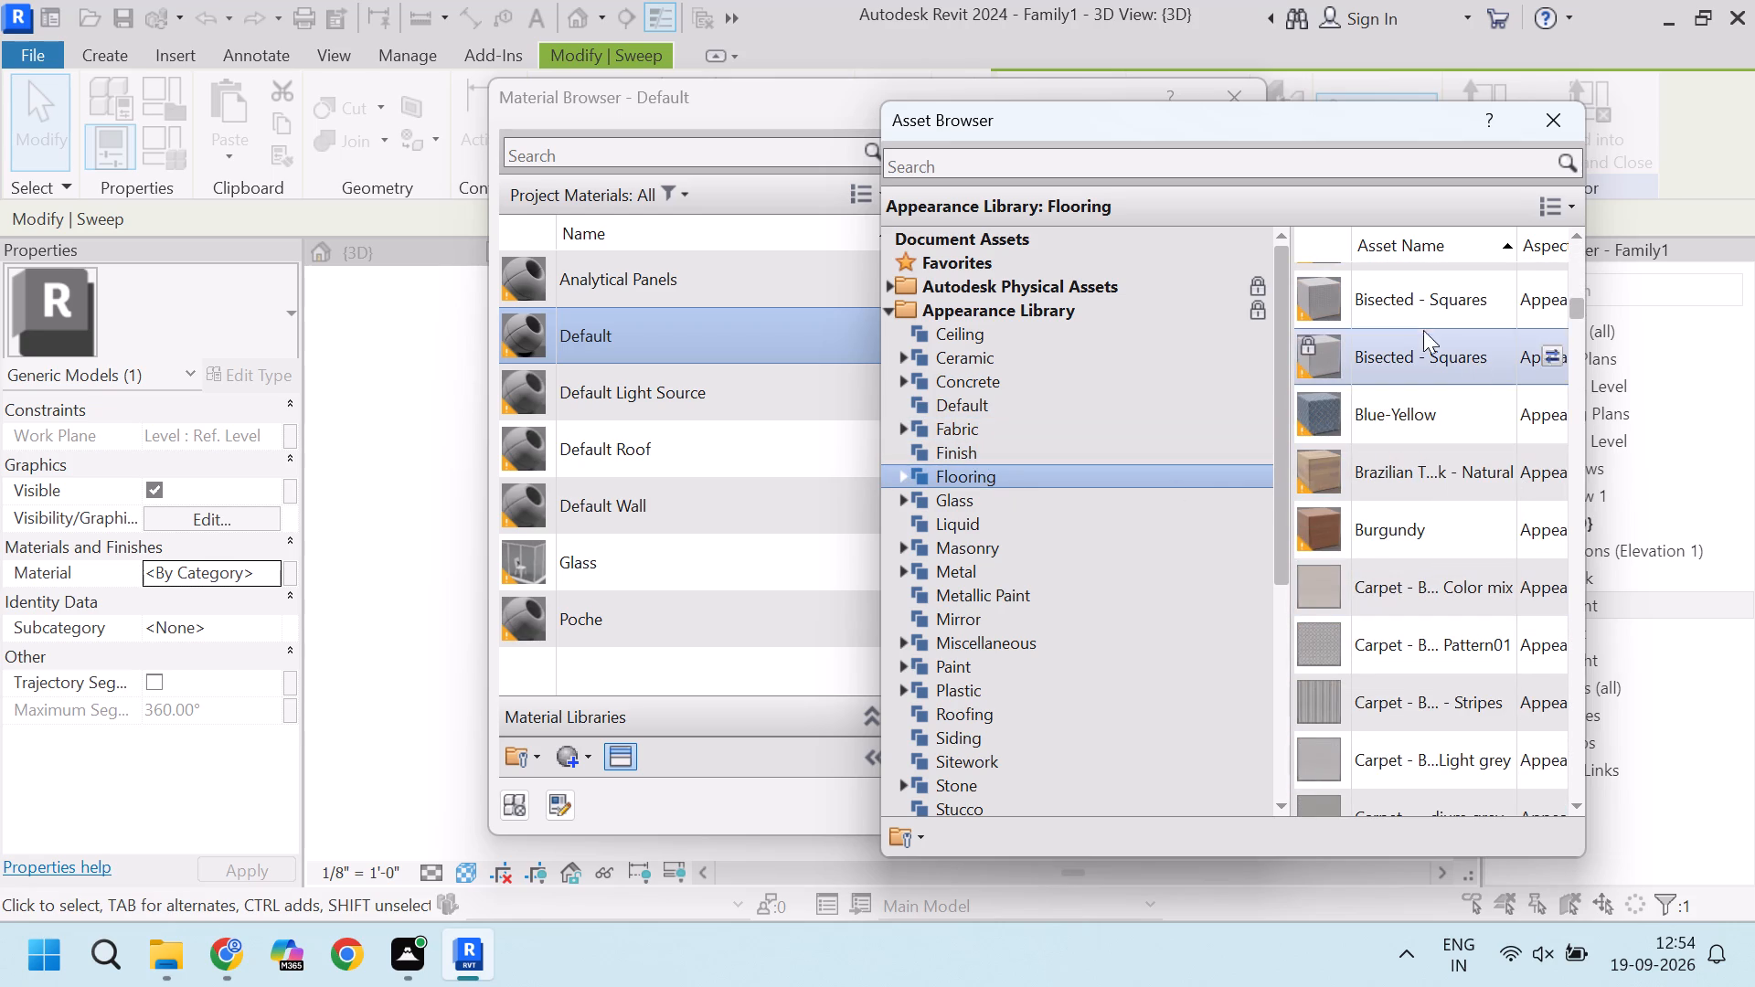
left_click(1568, 115)
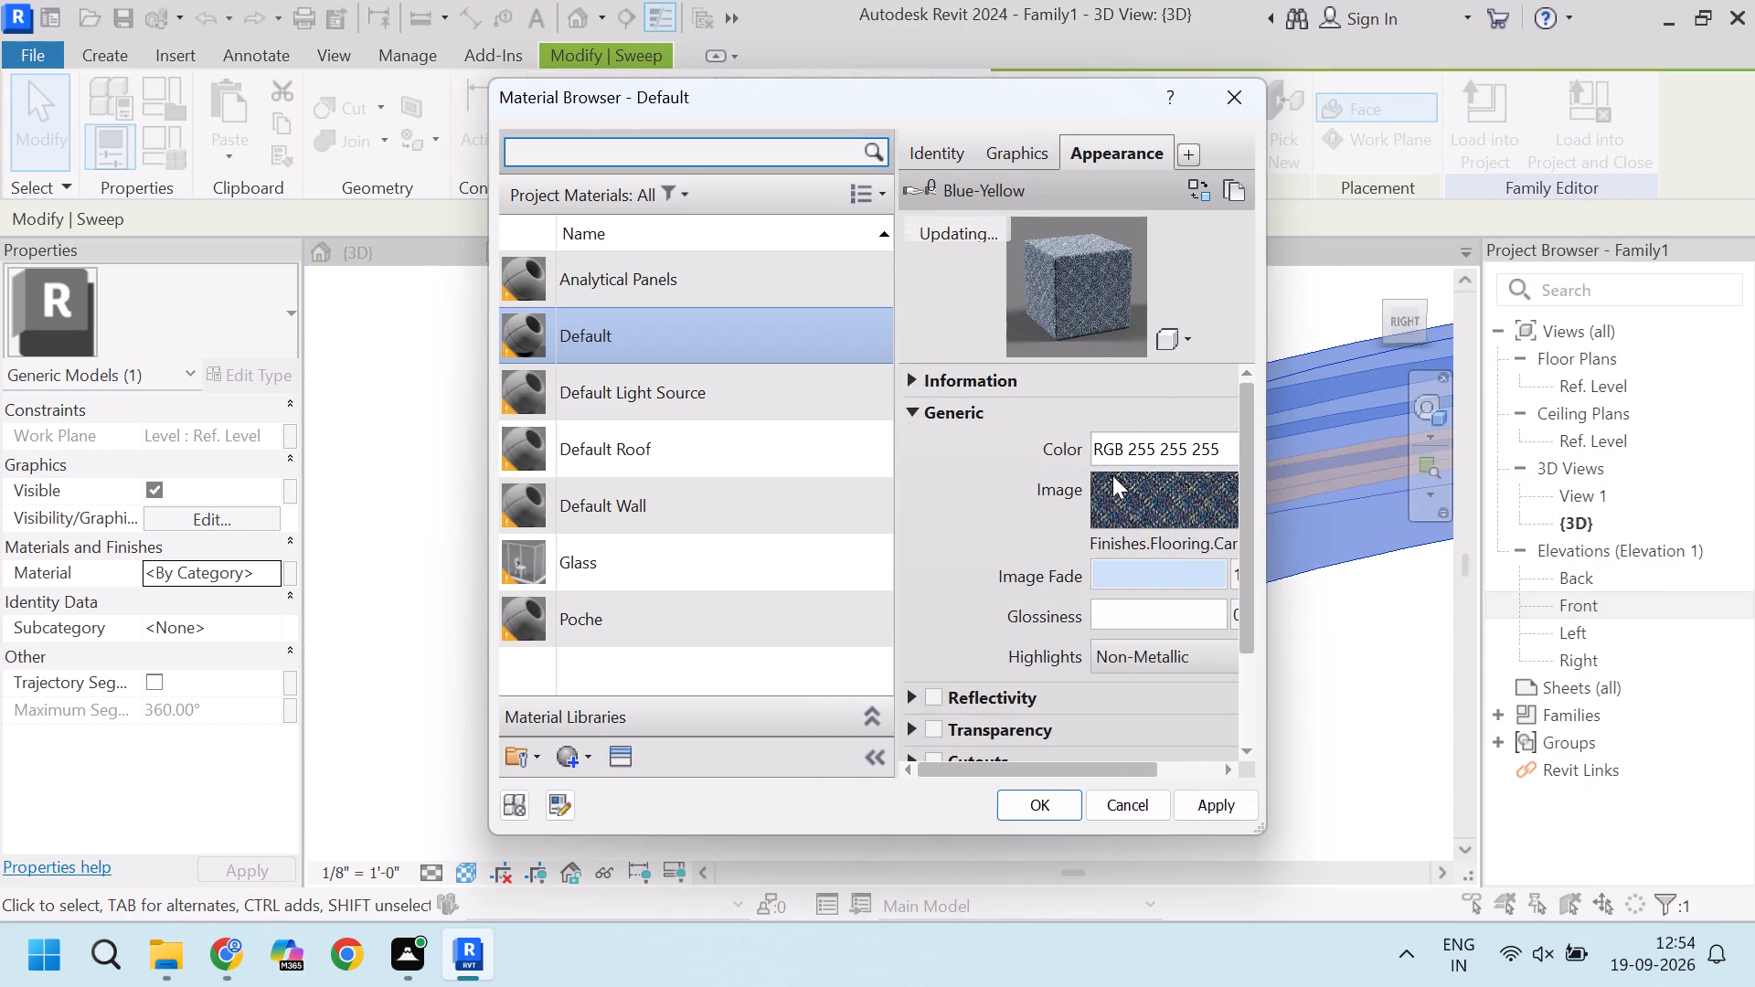
left_click(1240, 815)
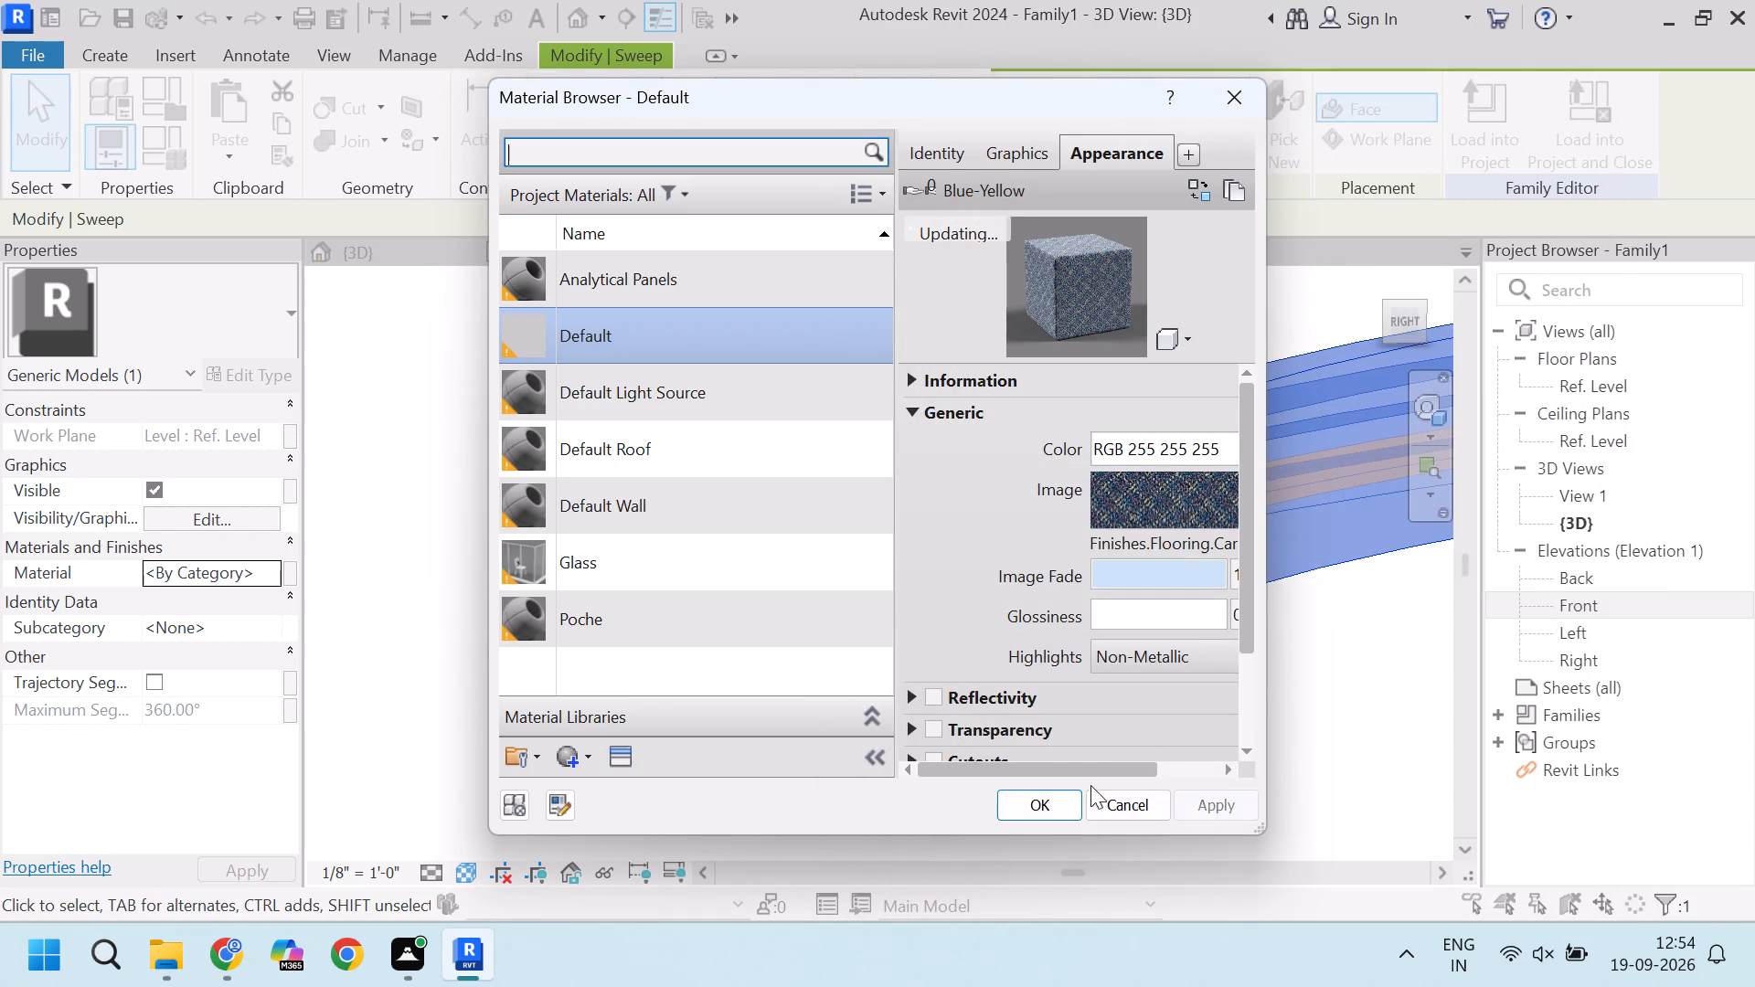
left_click(1049, 793)
left_click(983, 410)
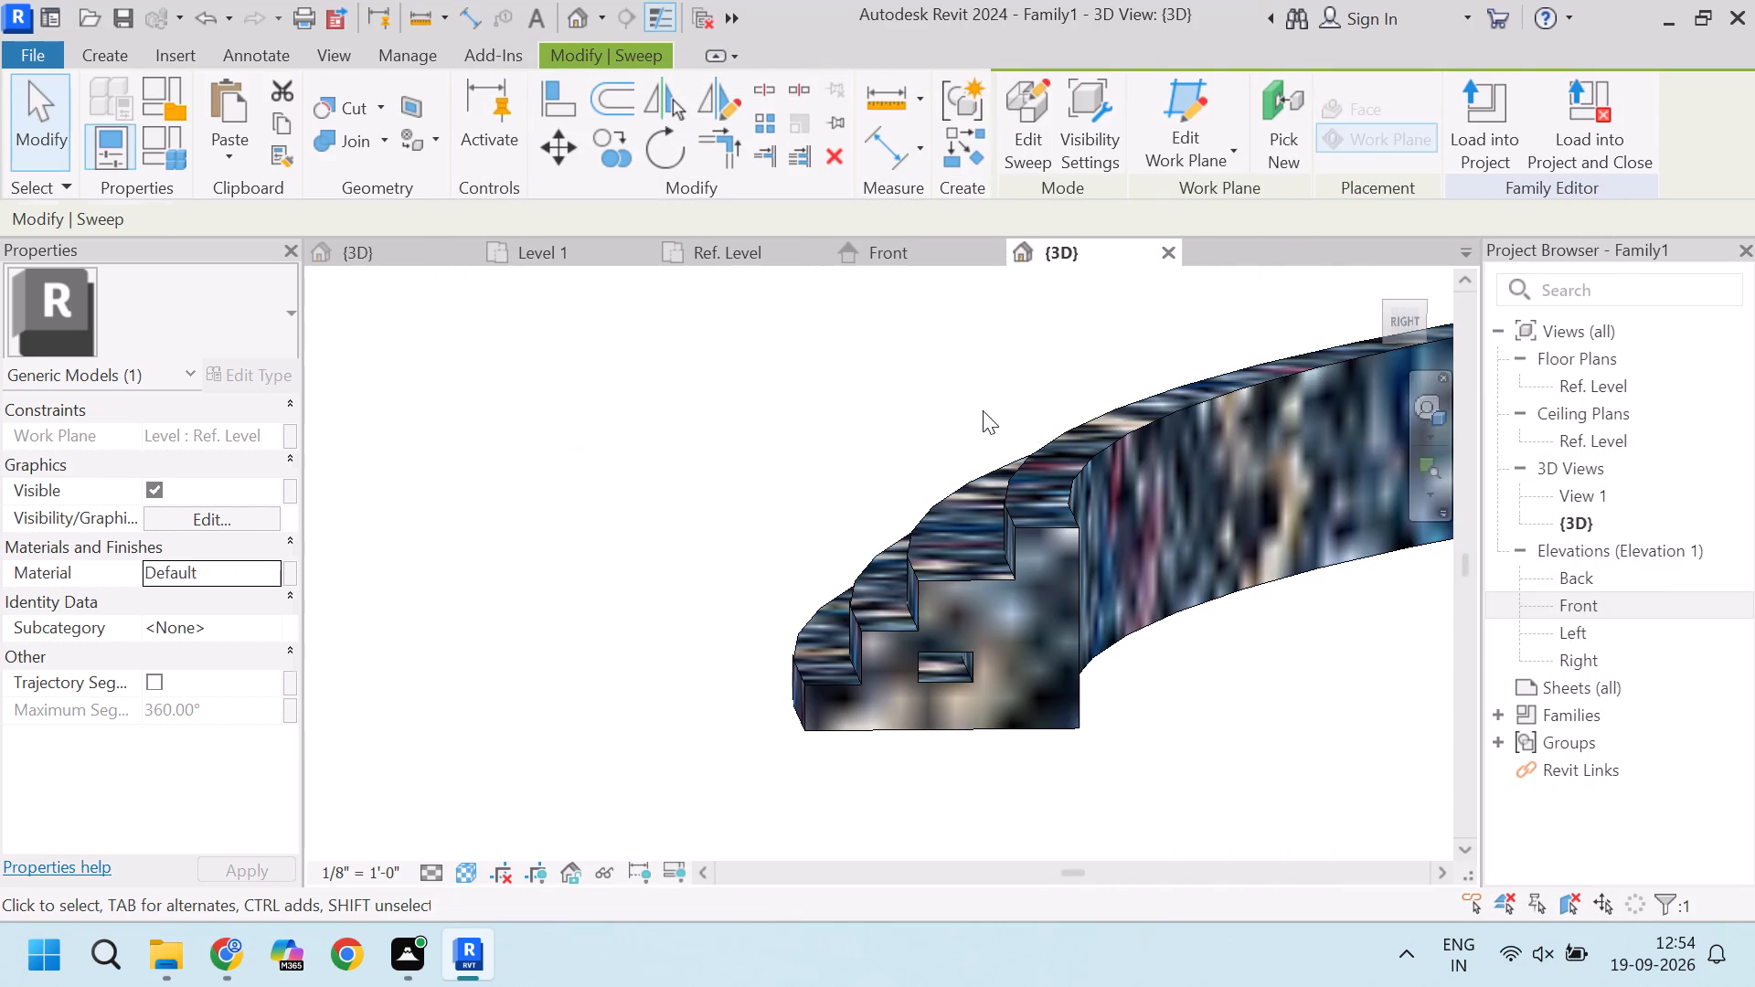
Examine the textured stepped arc sweep in 3D from an angled view, both close up and along its curve.
scroll(961, 713, "down", 1)
scroll(962, 632, "down", 4)
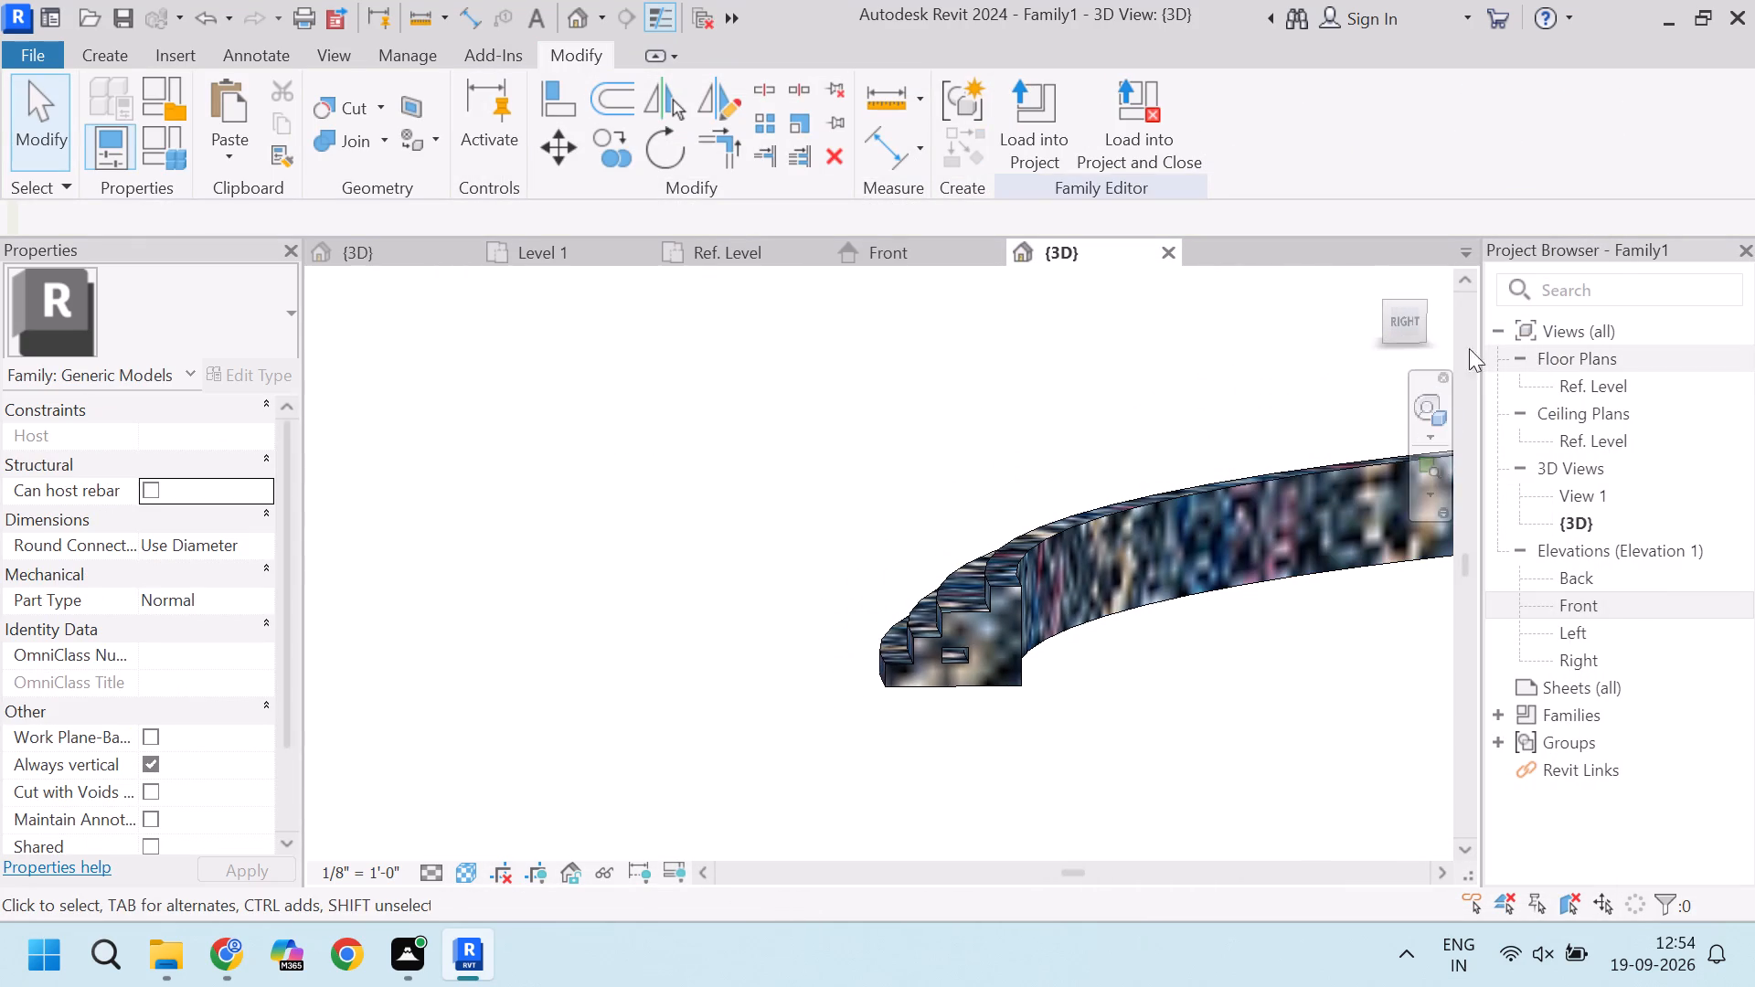
left_click_drag(1419, 325, 345, 356)
scroll(1040, 422, "down", 5)
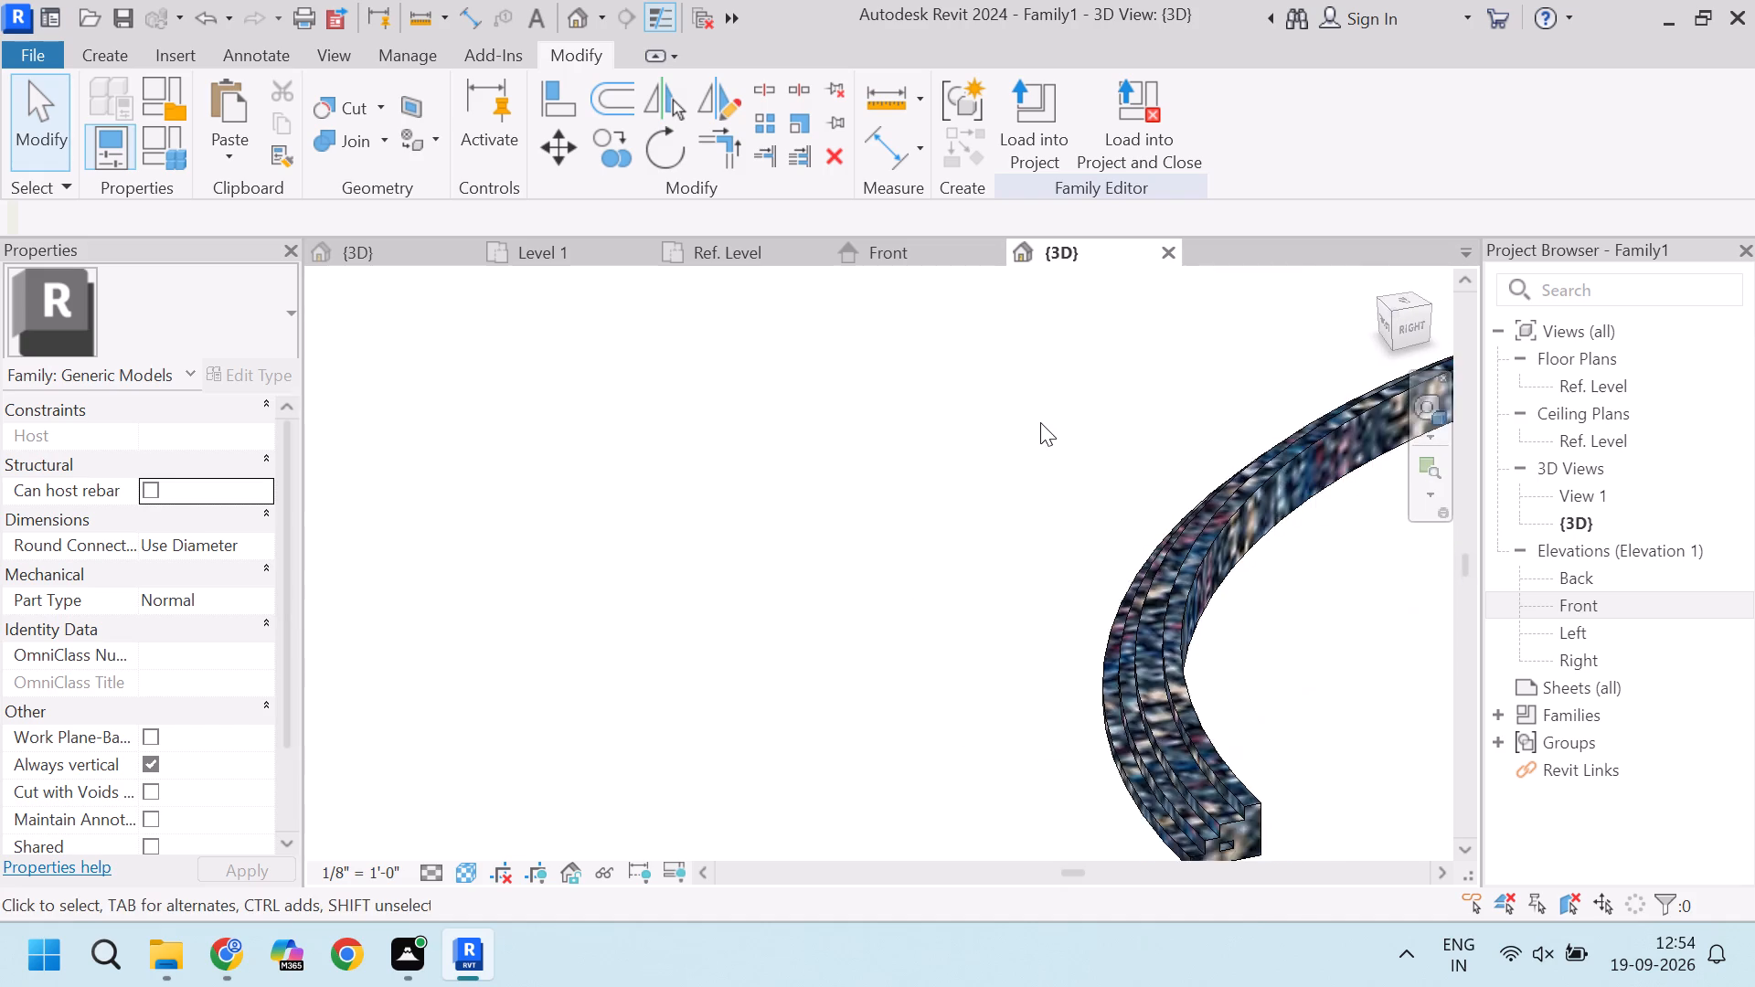
scroll(1040, 422, "down", 3)
scroll(1130, 579, "up", 11)
scroll(1176, 710, "up", 5)
scroll(918, 522, "down", 4)
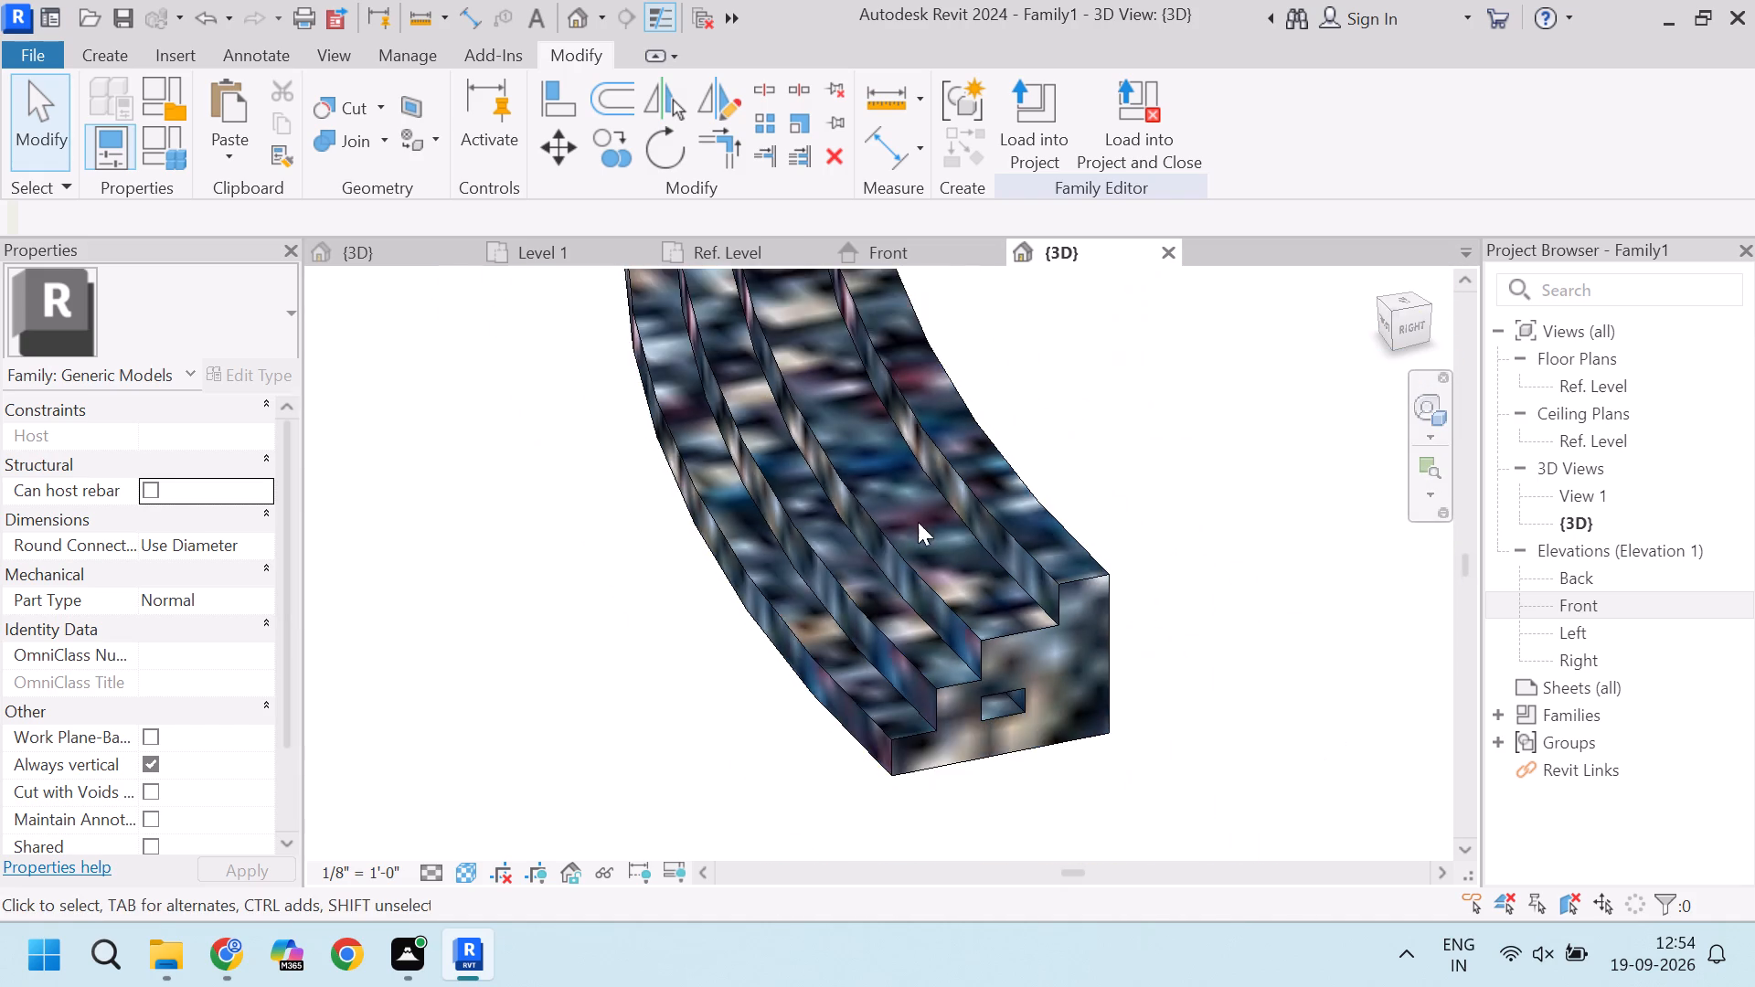
scroll(918, 522, "down", 14)
scroll(1069, 397, "up", 4)
scroll(842, 674, "up", 4)
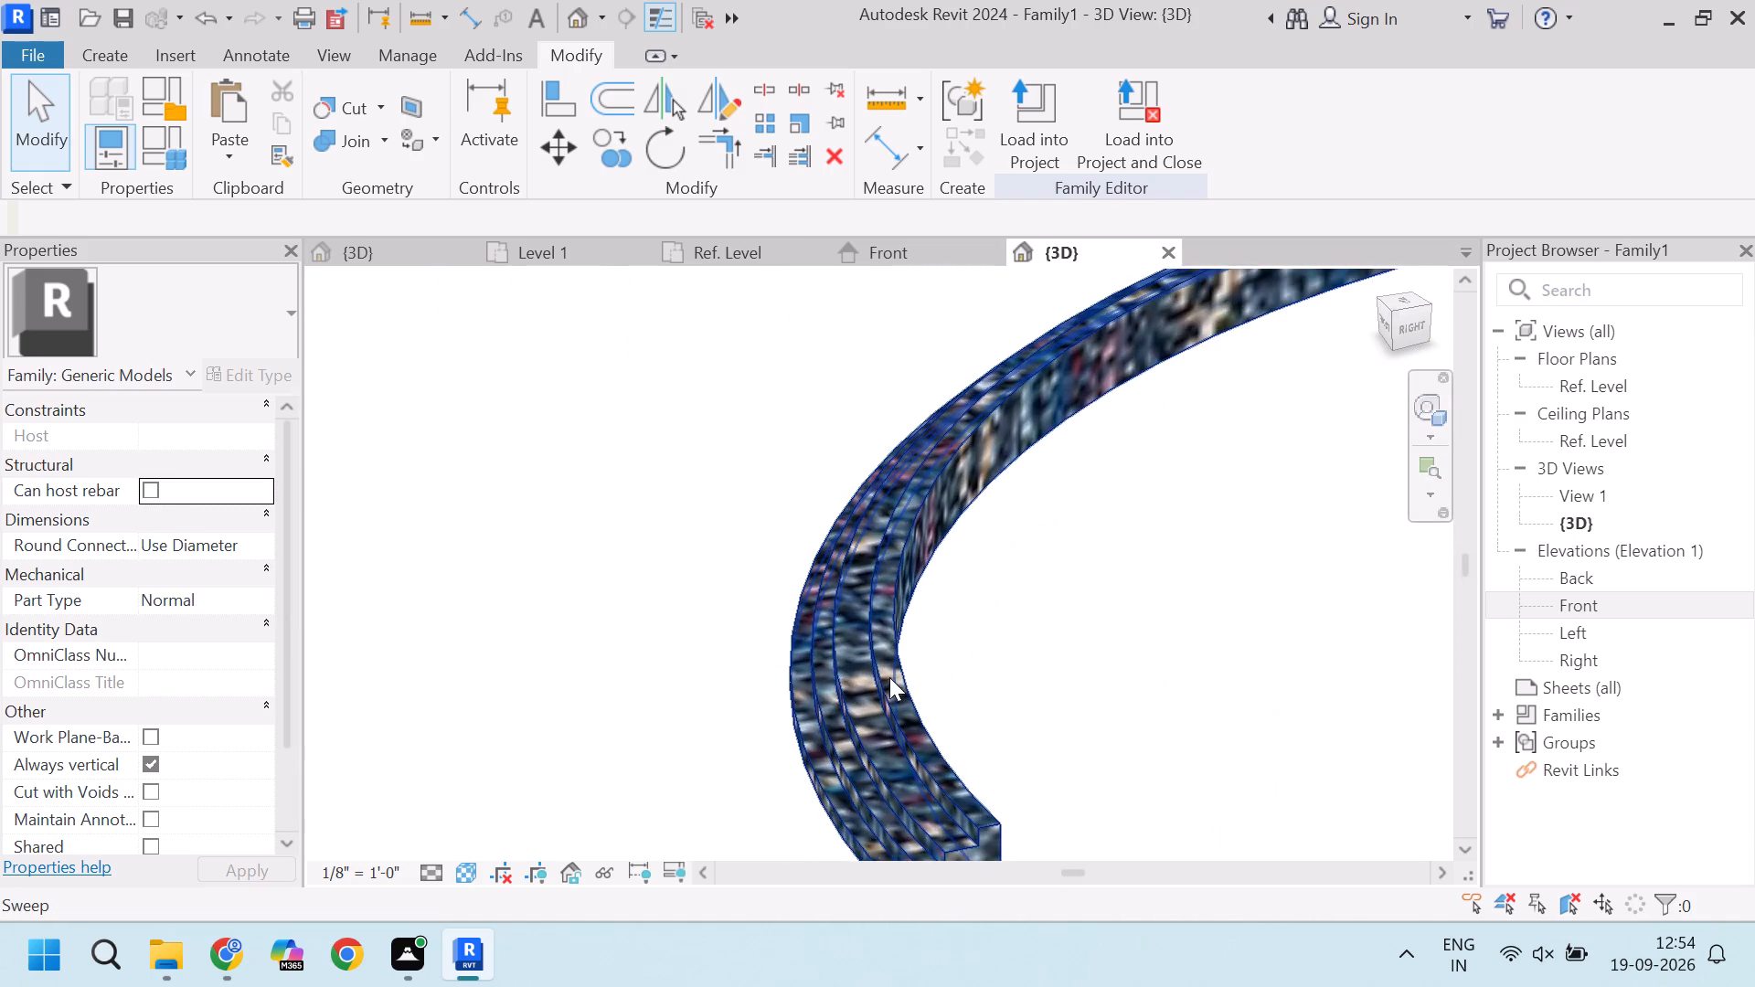
scroll(890, 676, "up", 3)
middle_click_drag(926, 593, 886, 525)
scroll(881, 524, "down", 4)
Reselect the stepped arc sweep, reopen its Default material, and remove the image from the Blue-Yellow appearance.
left_click(840, 563)
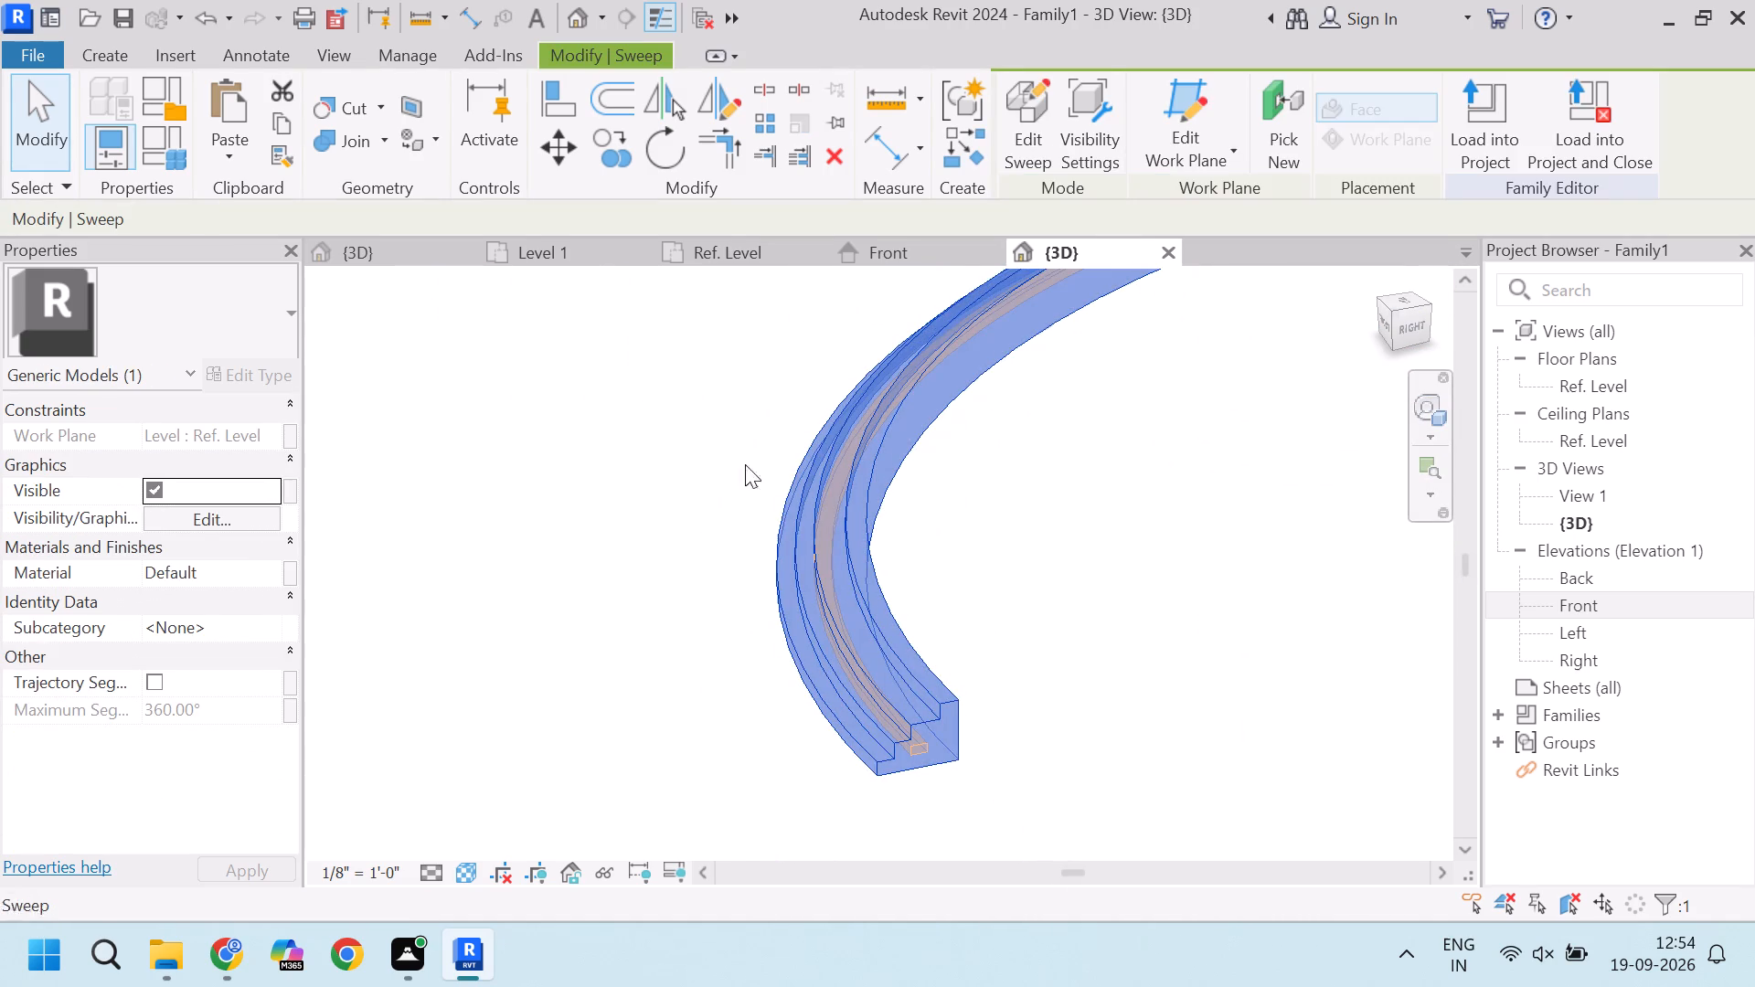
scroll(824, 588, "down", 3)
scroll(881, 627, "up", 3)
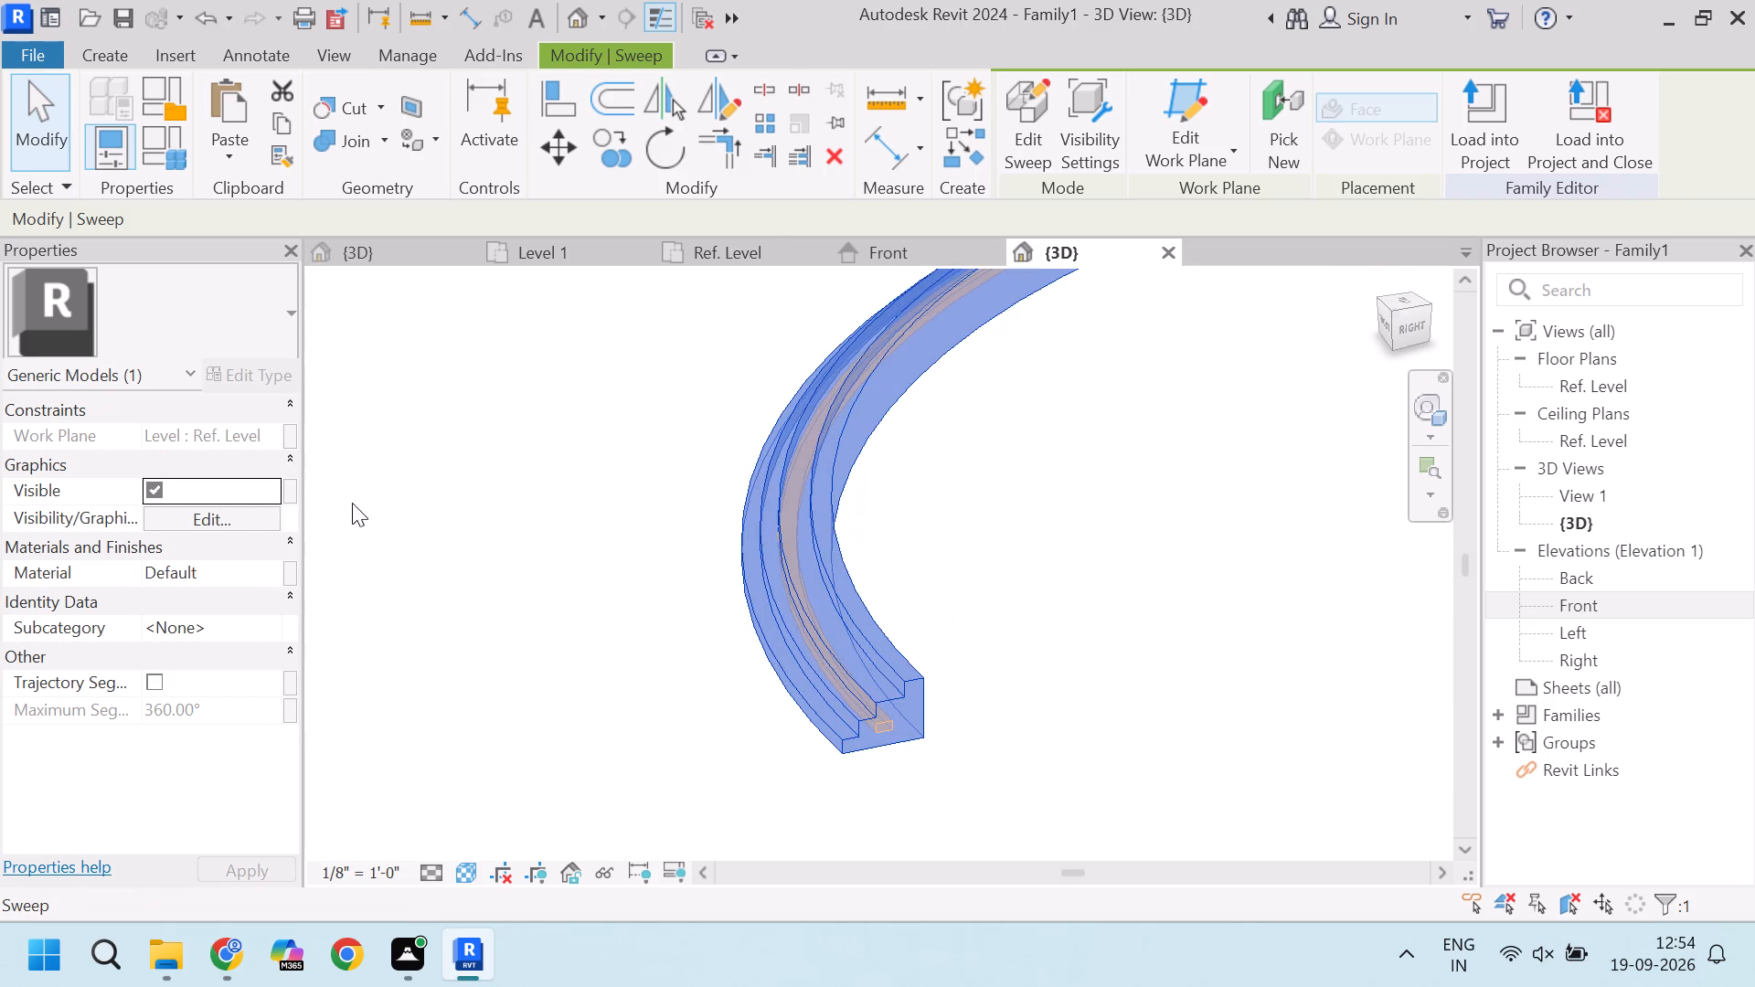
left_click(270, 577)
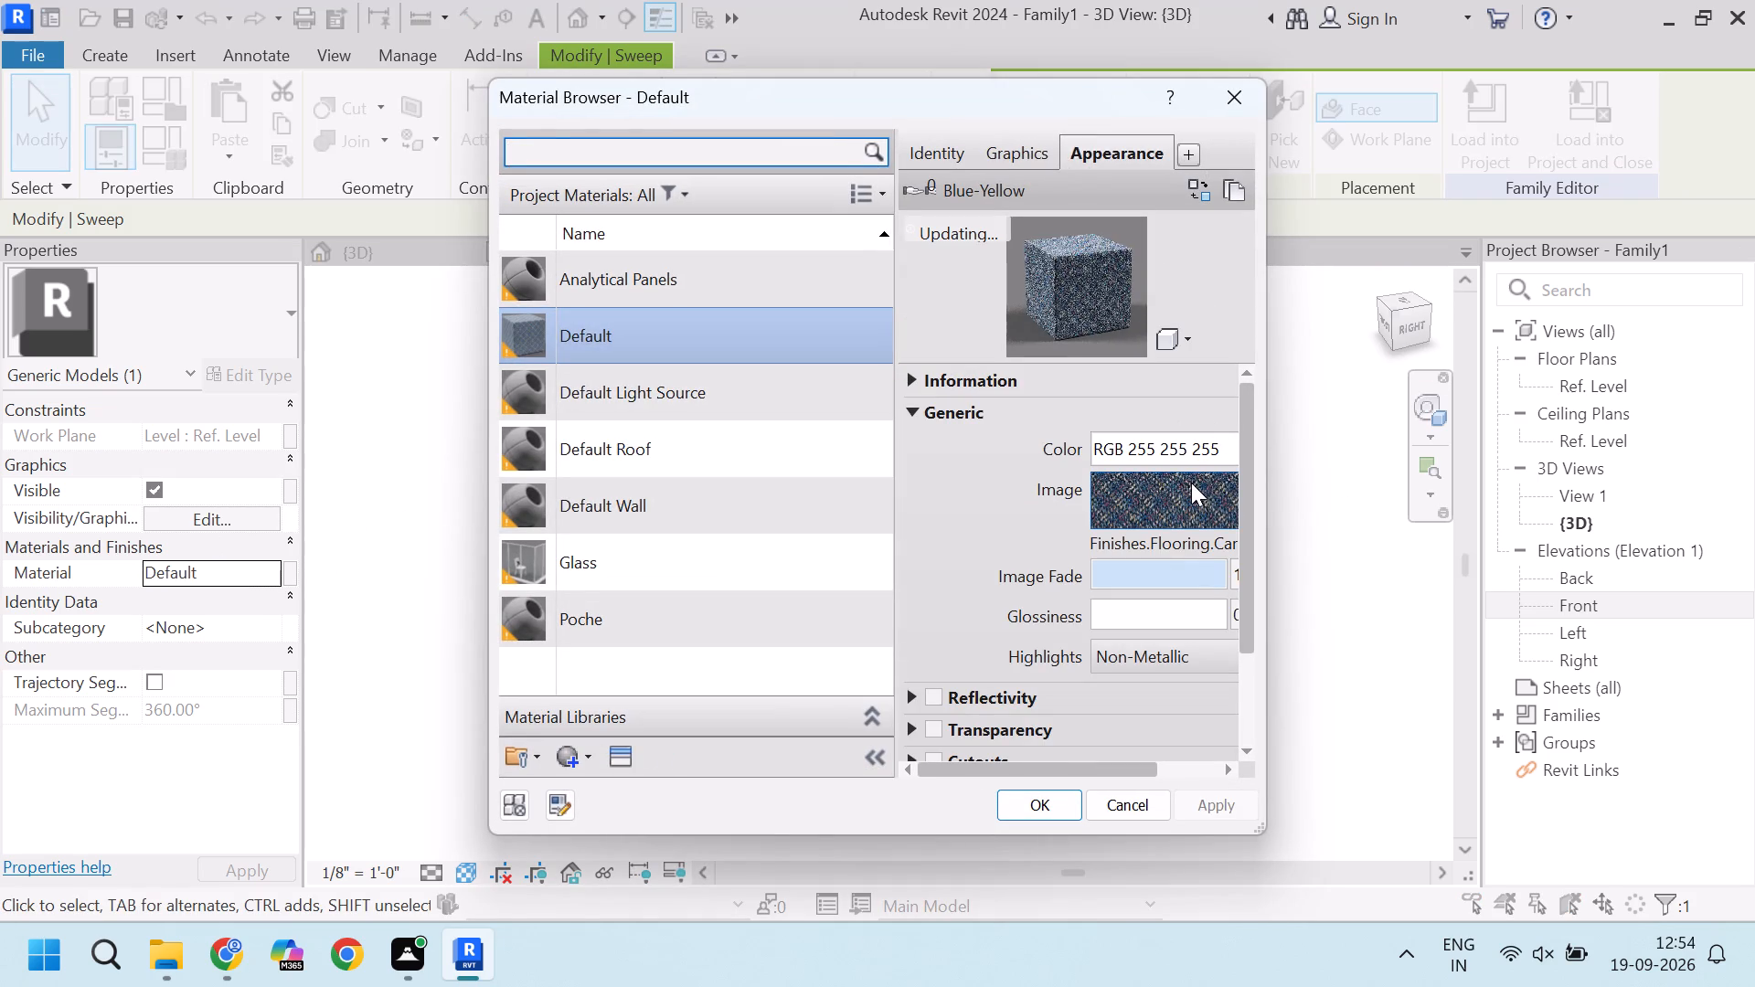
right_click(1191, 483)
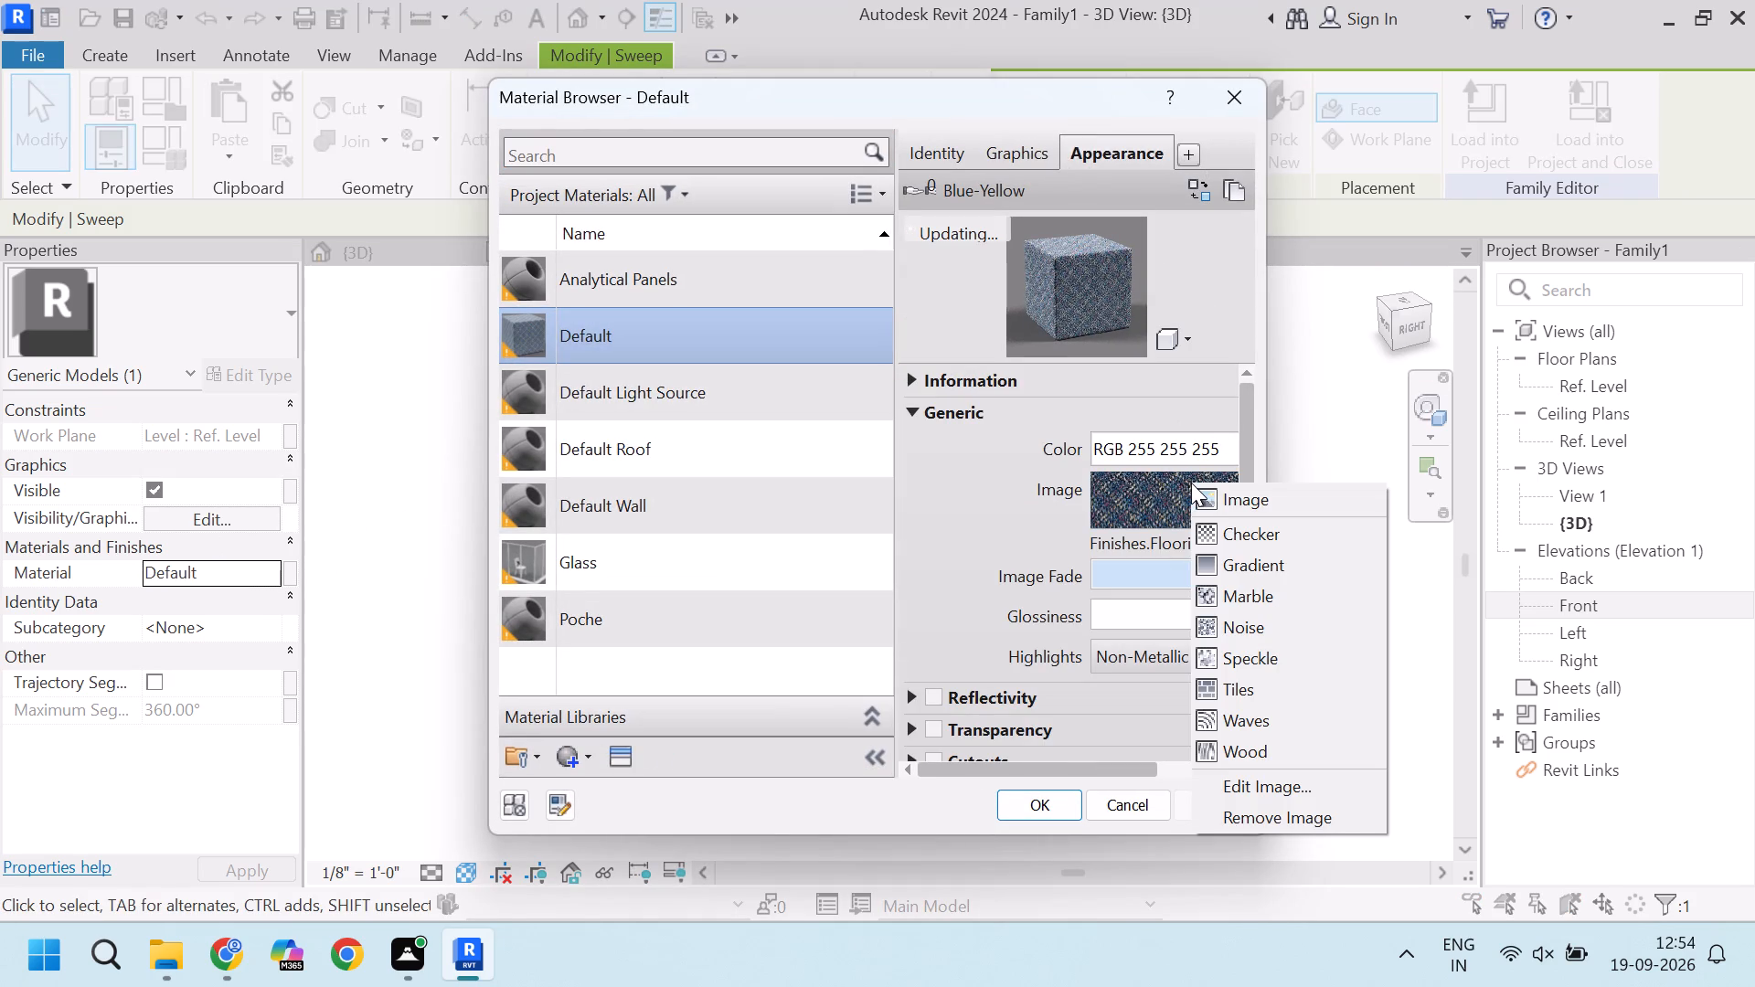
scroll(1235, 637, "down", 3)
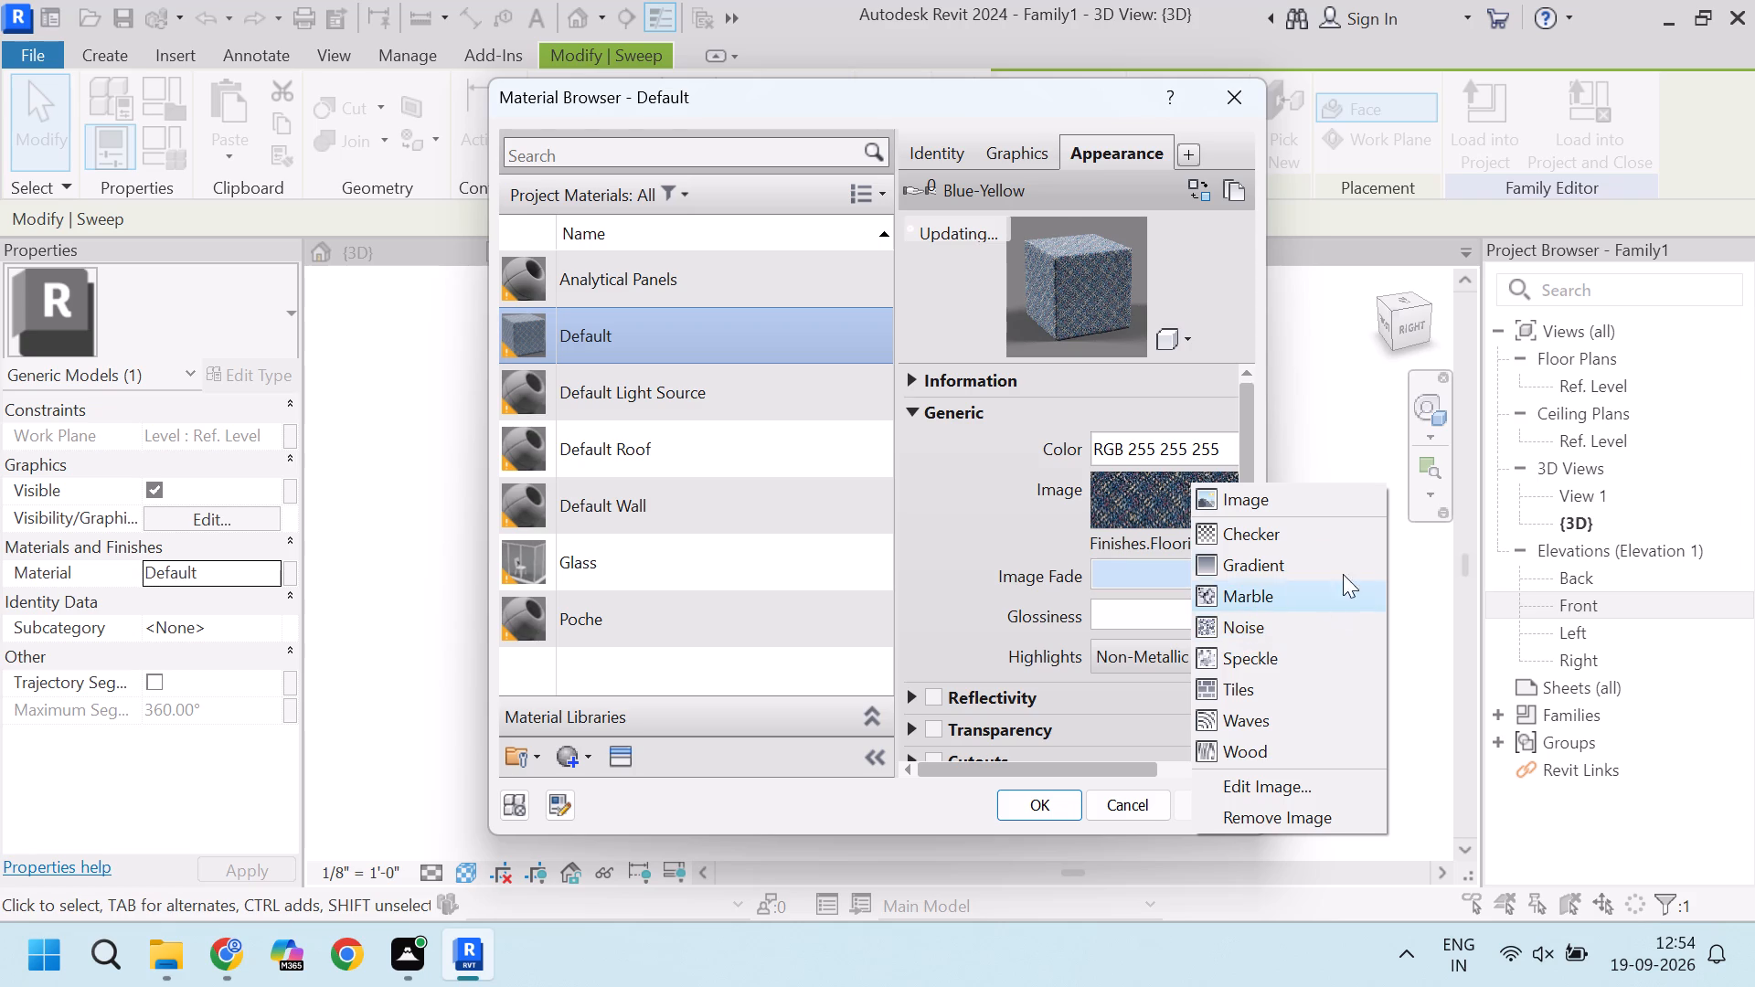
left_click(1249, 813)
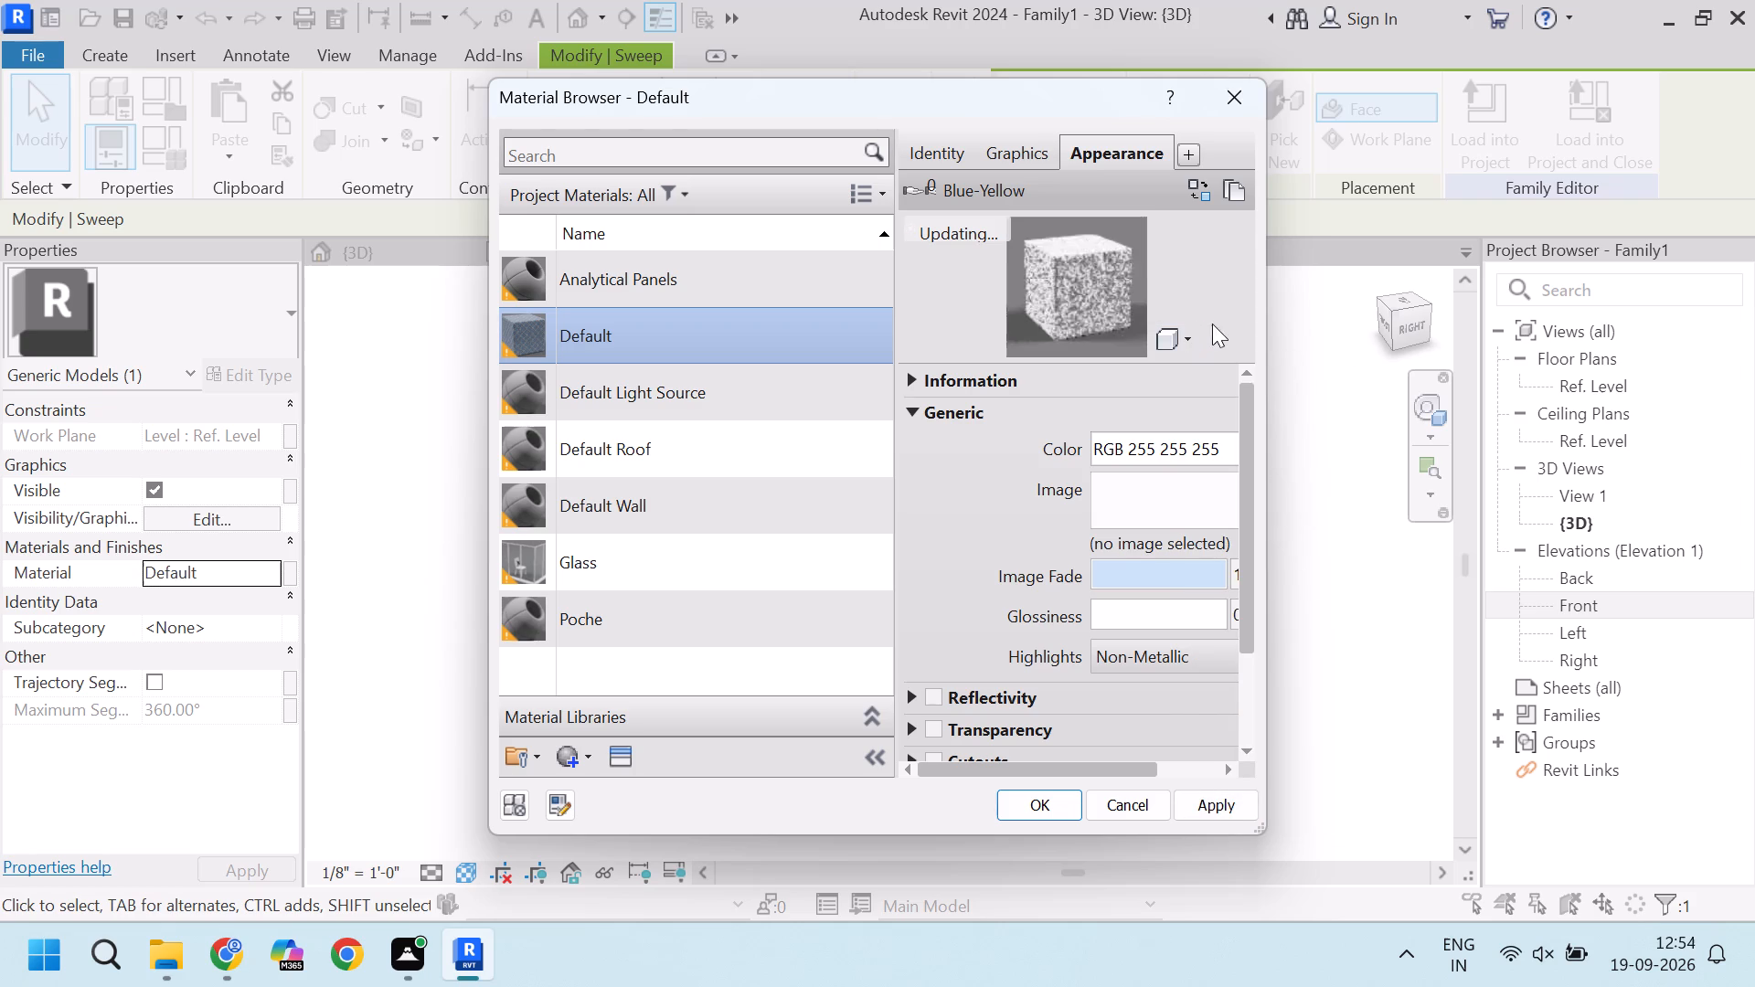
left_click(1197, 337)
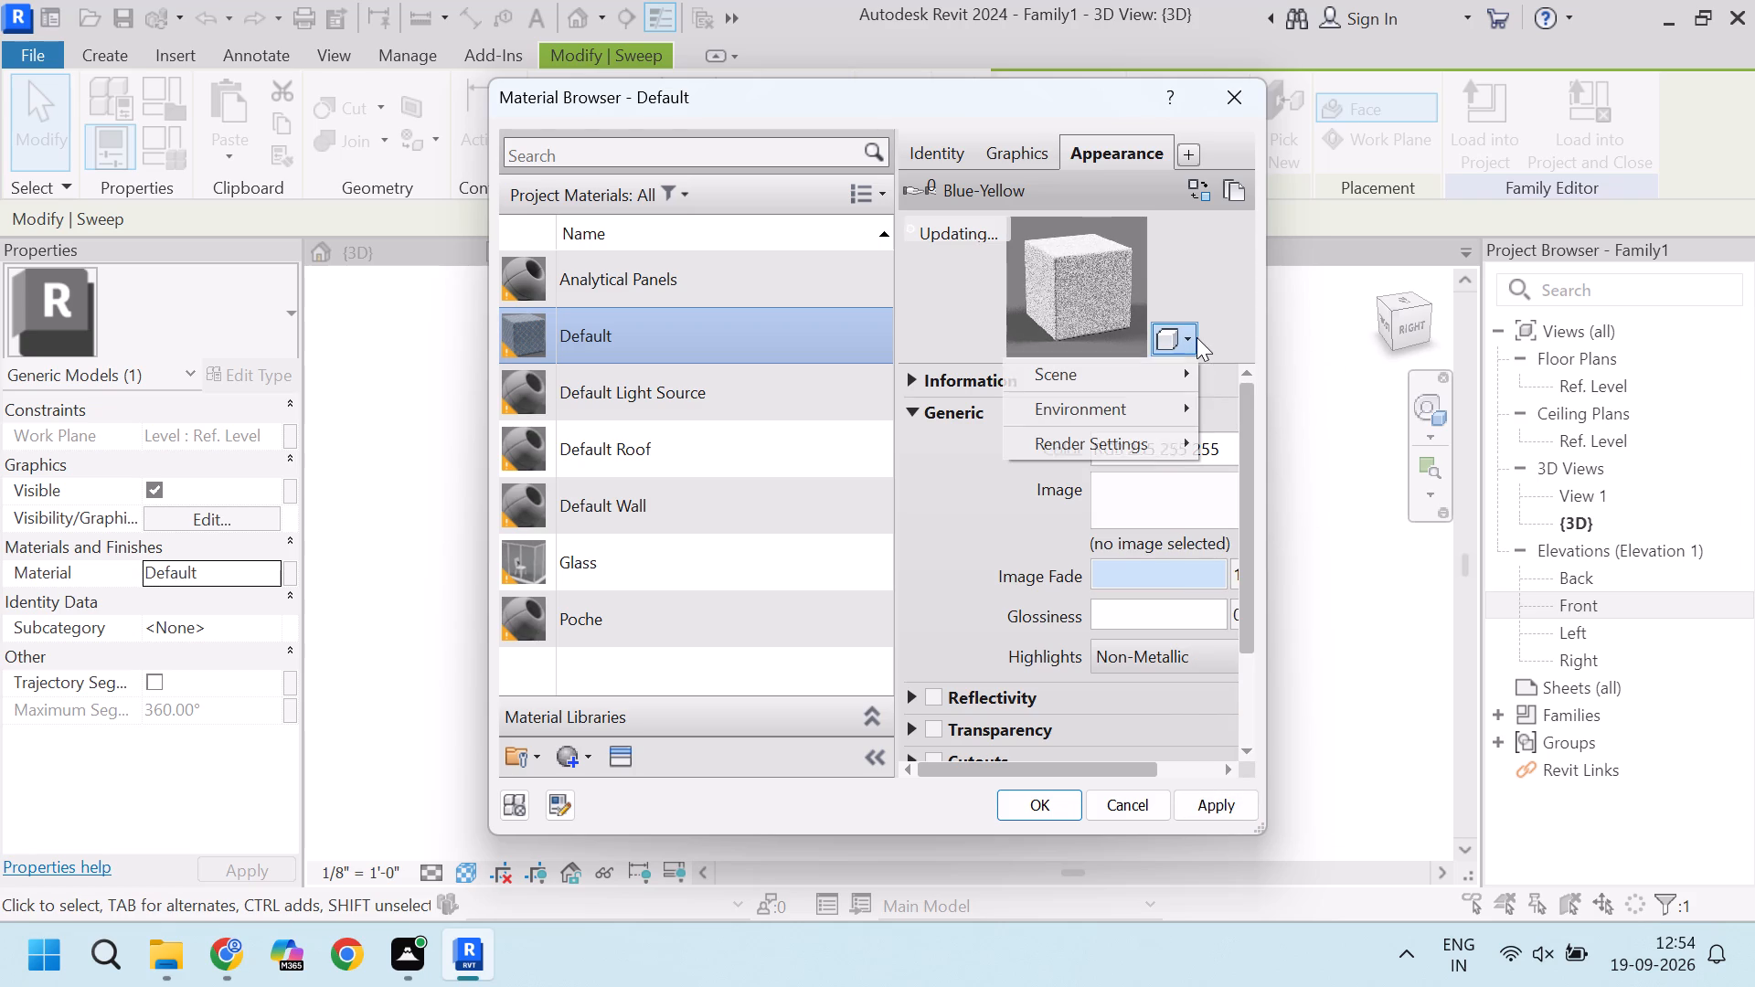
left_click(1196, 340)
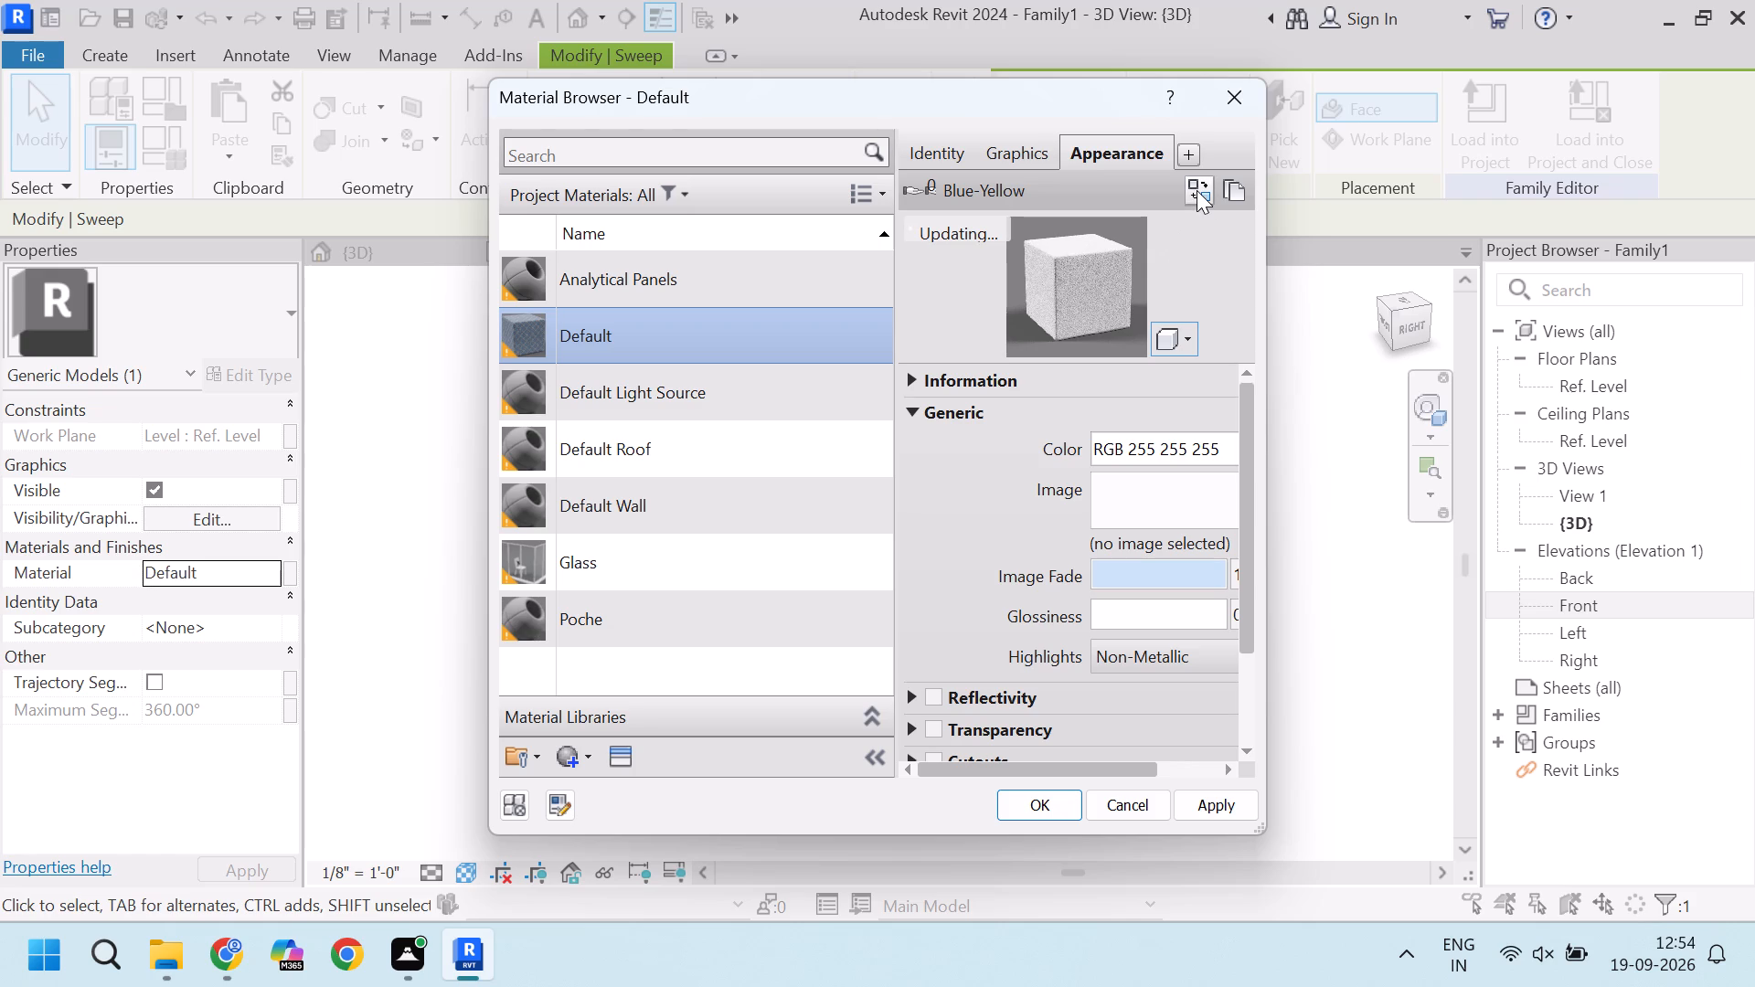
Replace the Default material's appearance with the Blocks asset from the Concrete library, apply it to the sweep, and deselect the sweep.
left_click(1197, 189)
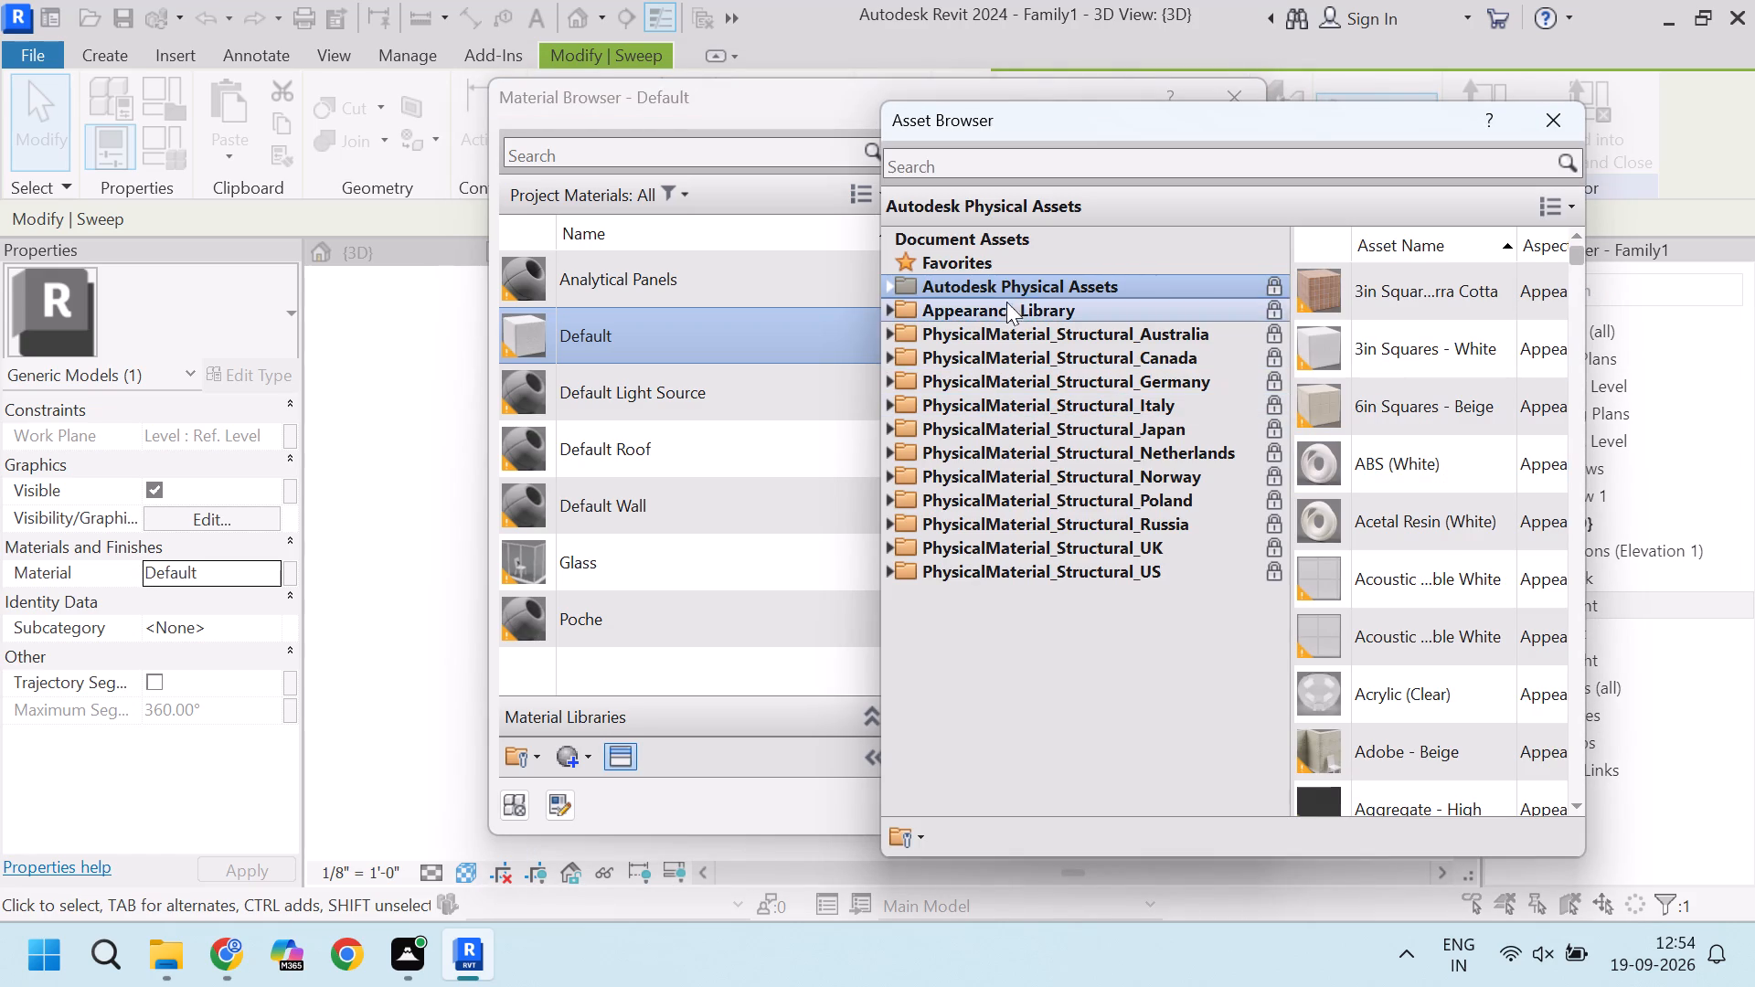
double_click(895, 303)
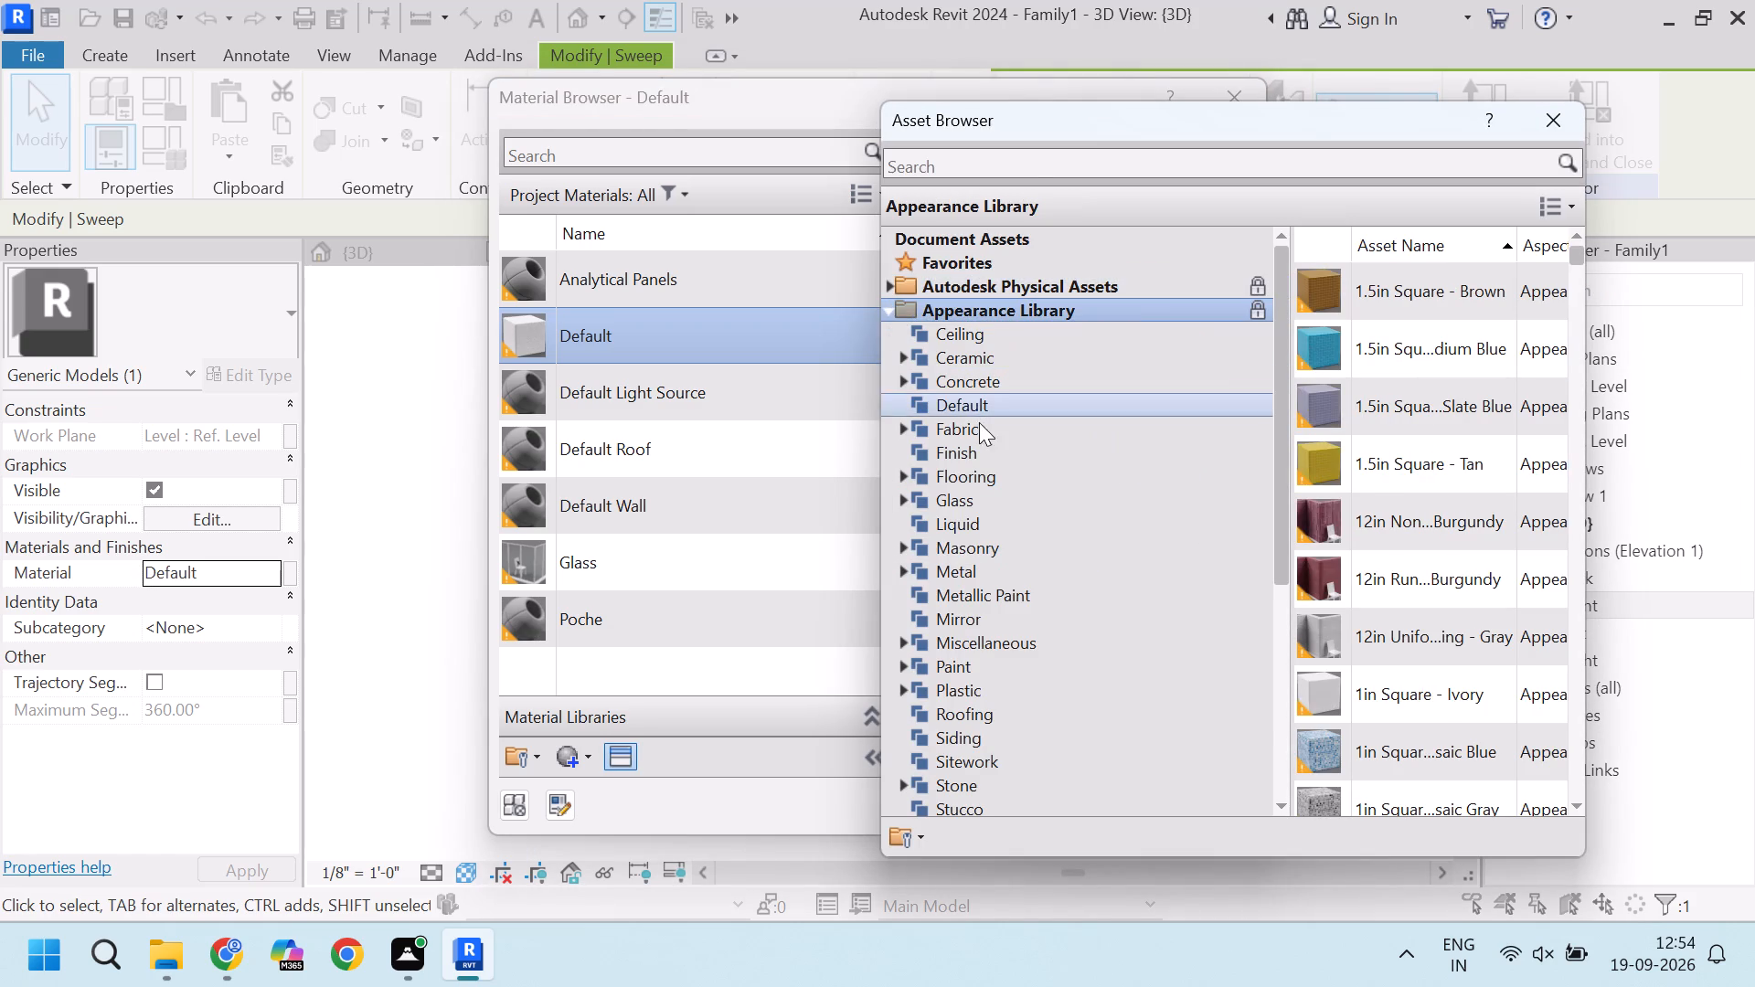
left_click(965, 392)
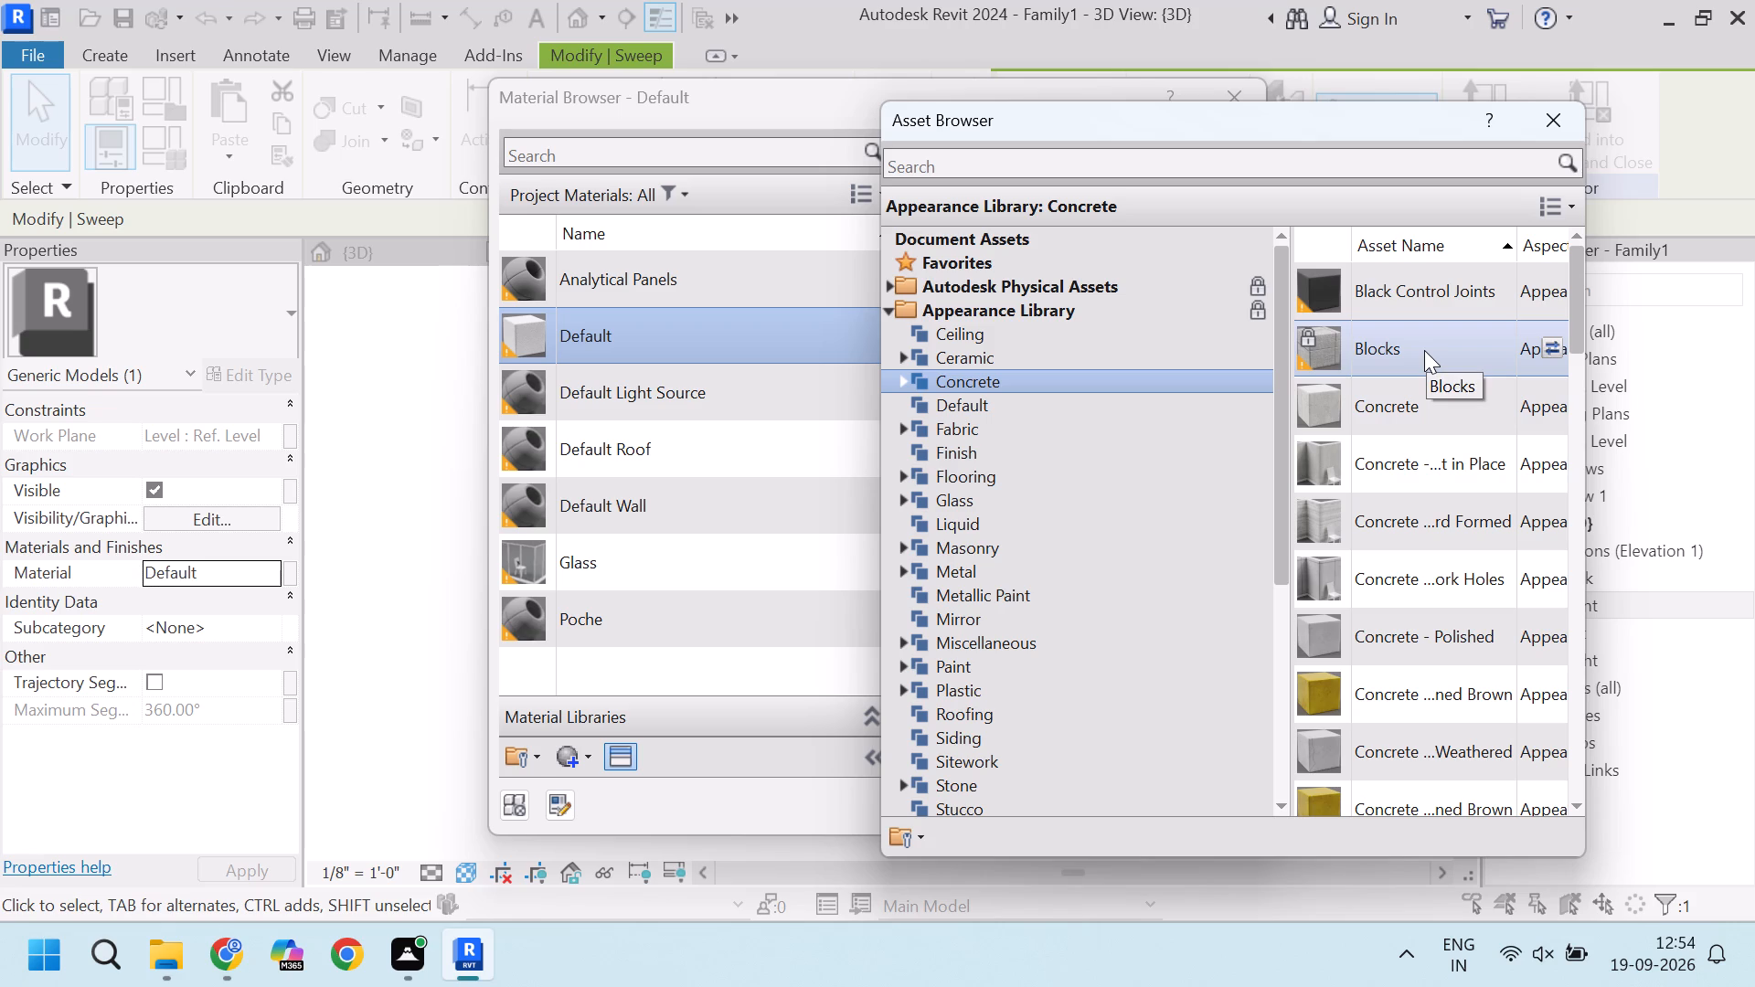
left_click(1424, 350)
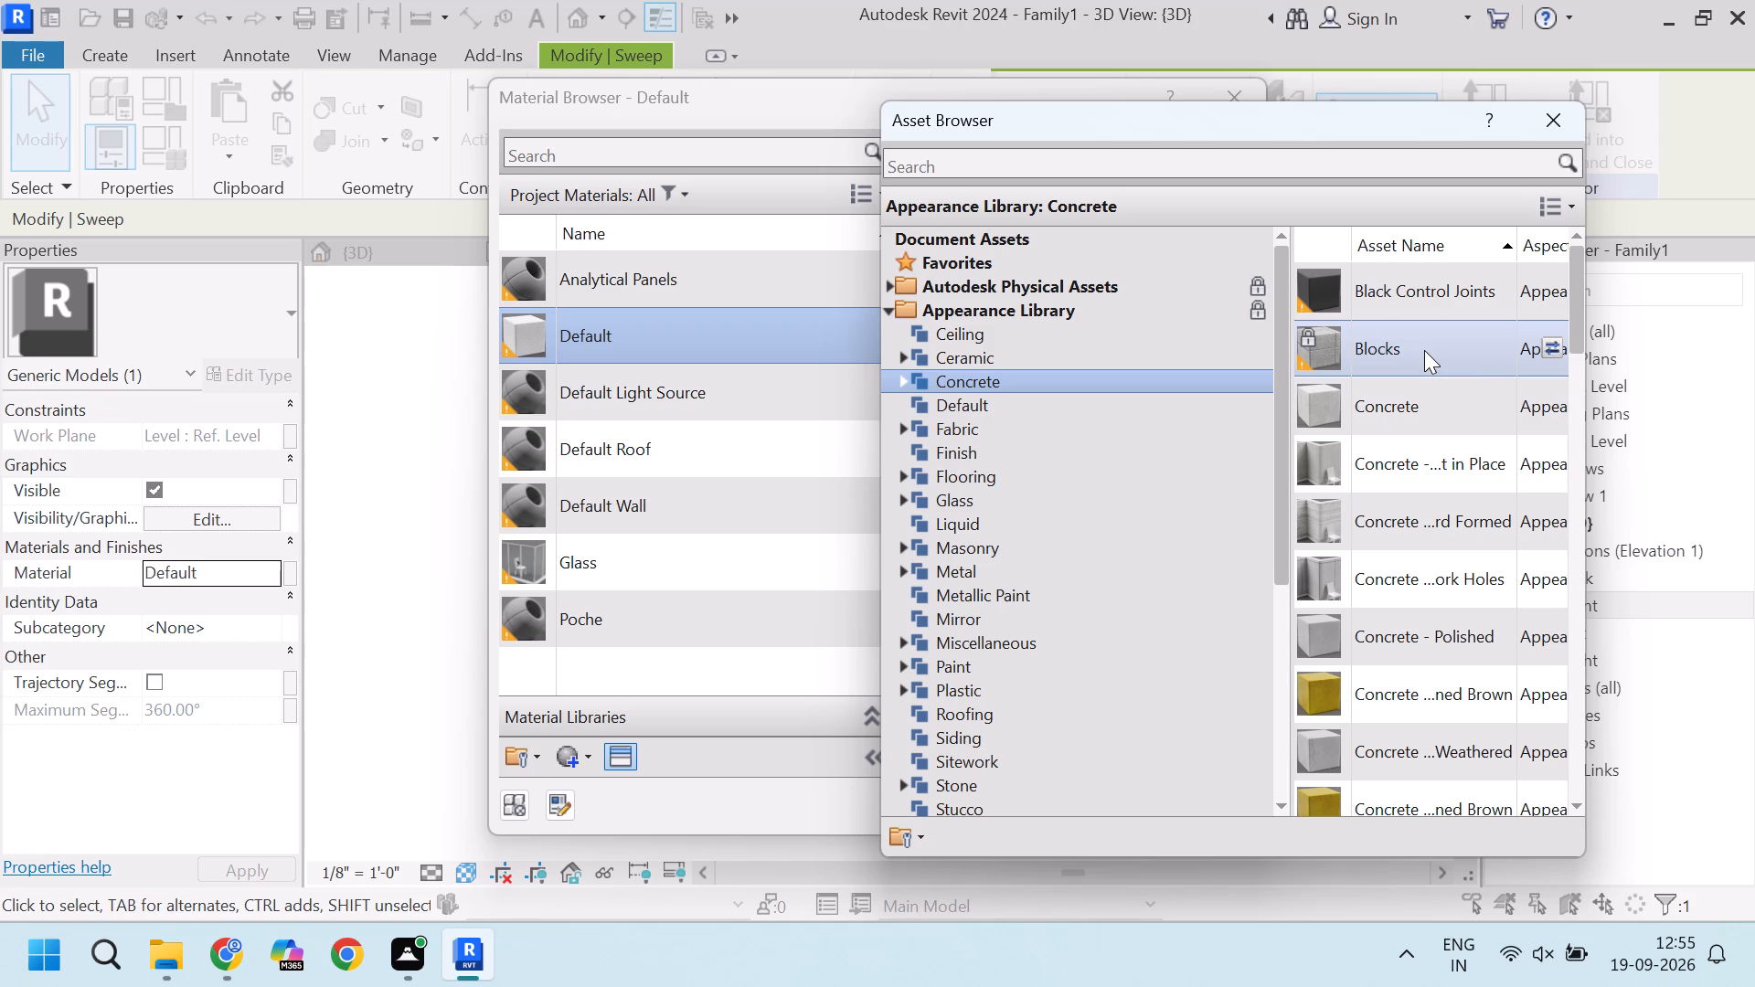
right_click(1424, 350)
left_click(1499, 402)
left_click(1561, 127)
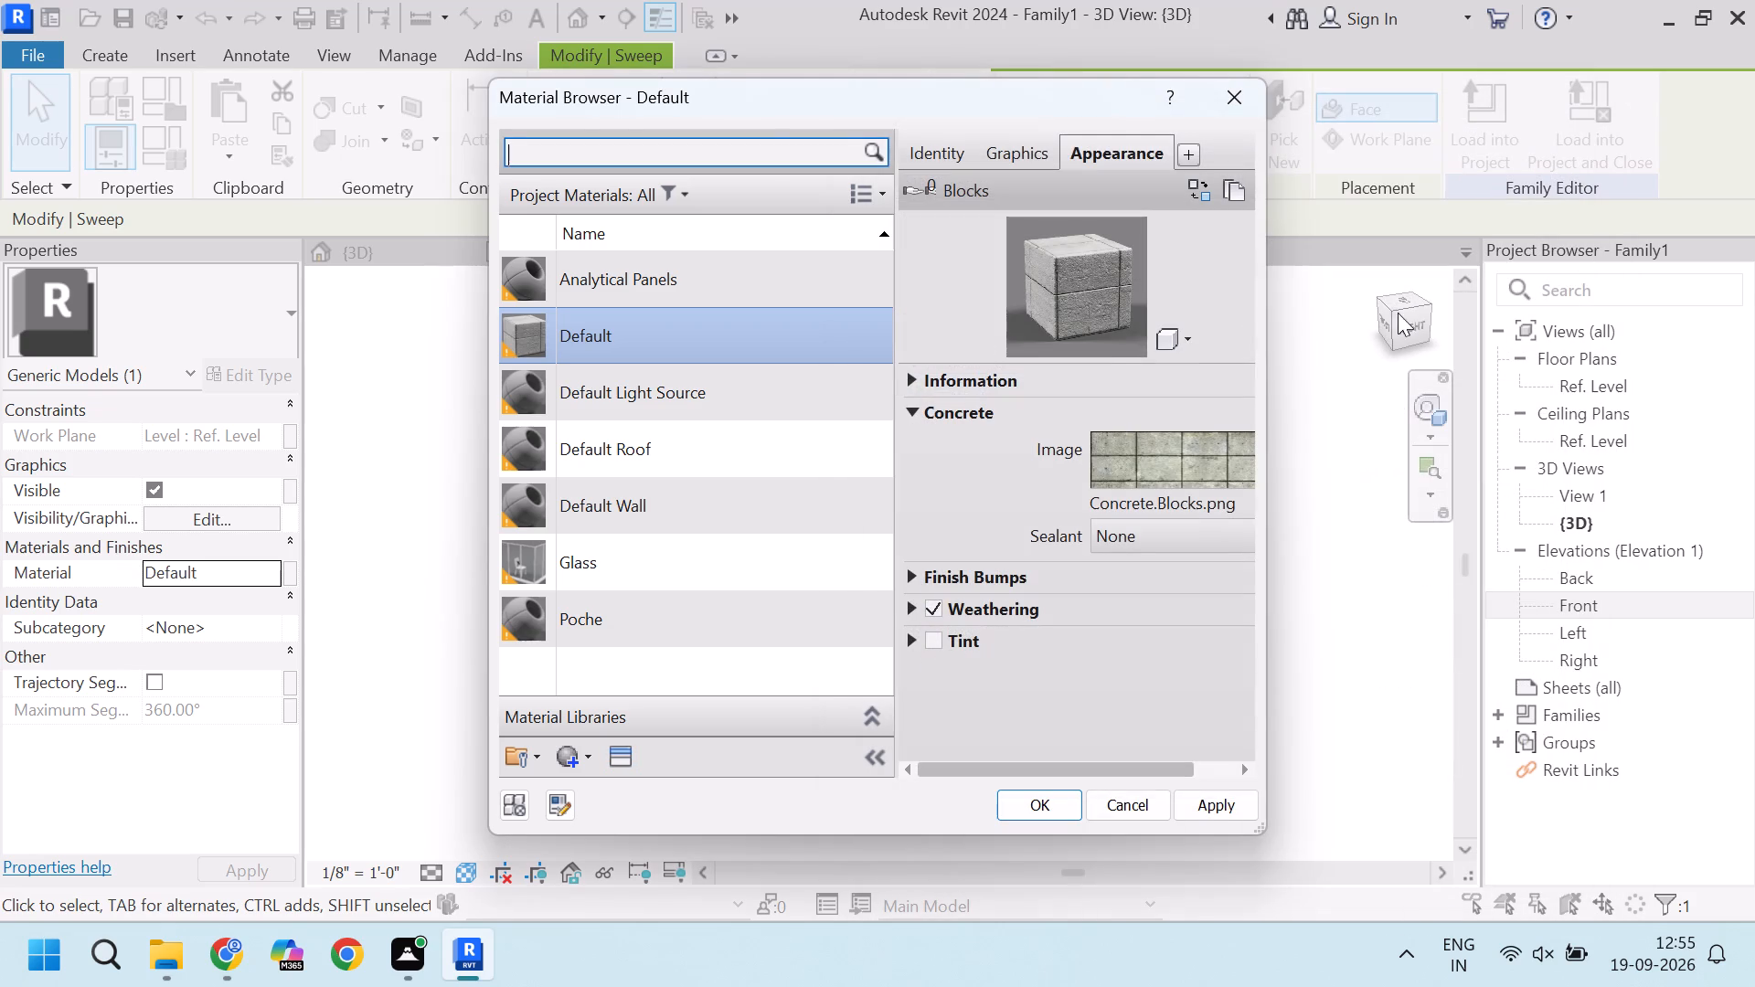
left_click(1226, 806)
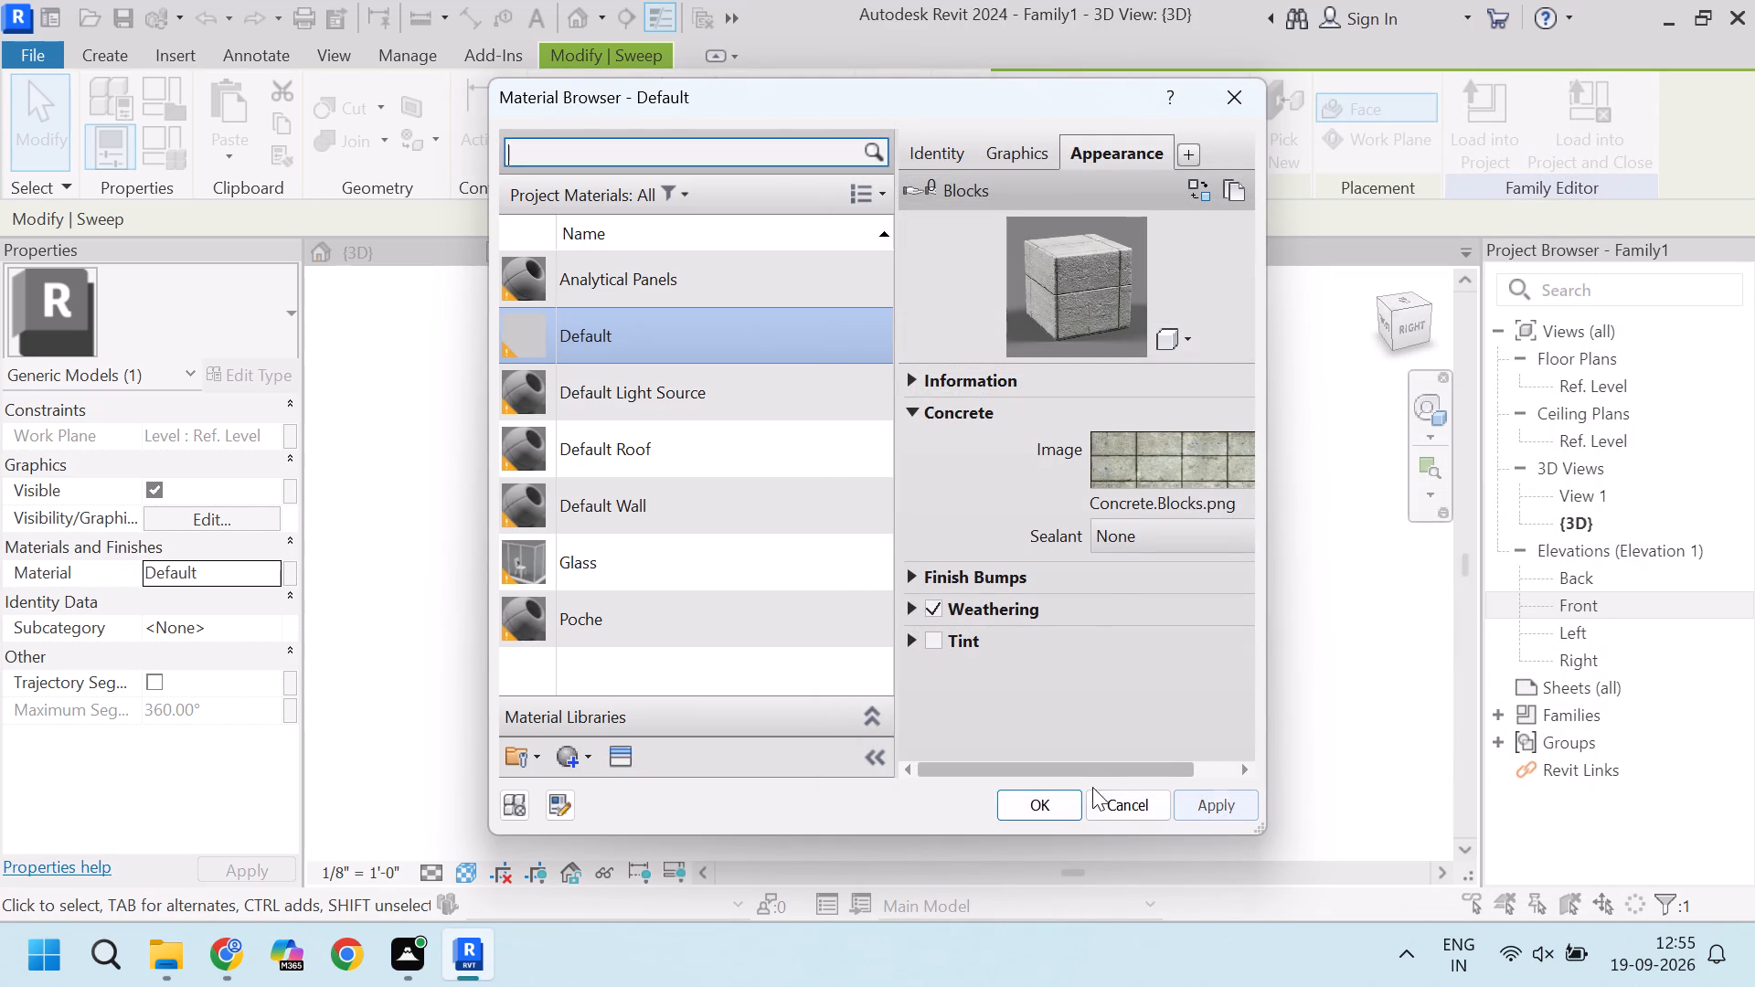
left_click(1048, 804)
left_click(1248, 504)
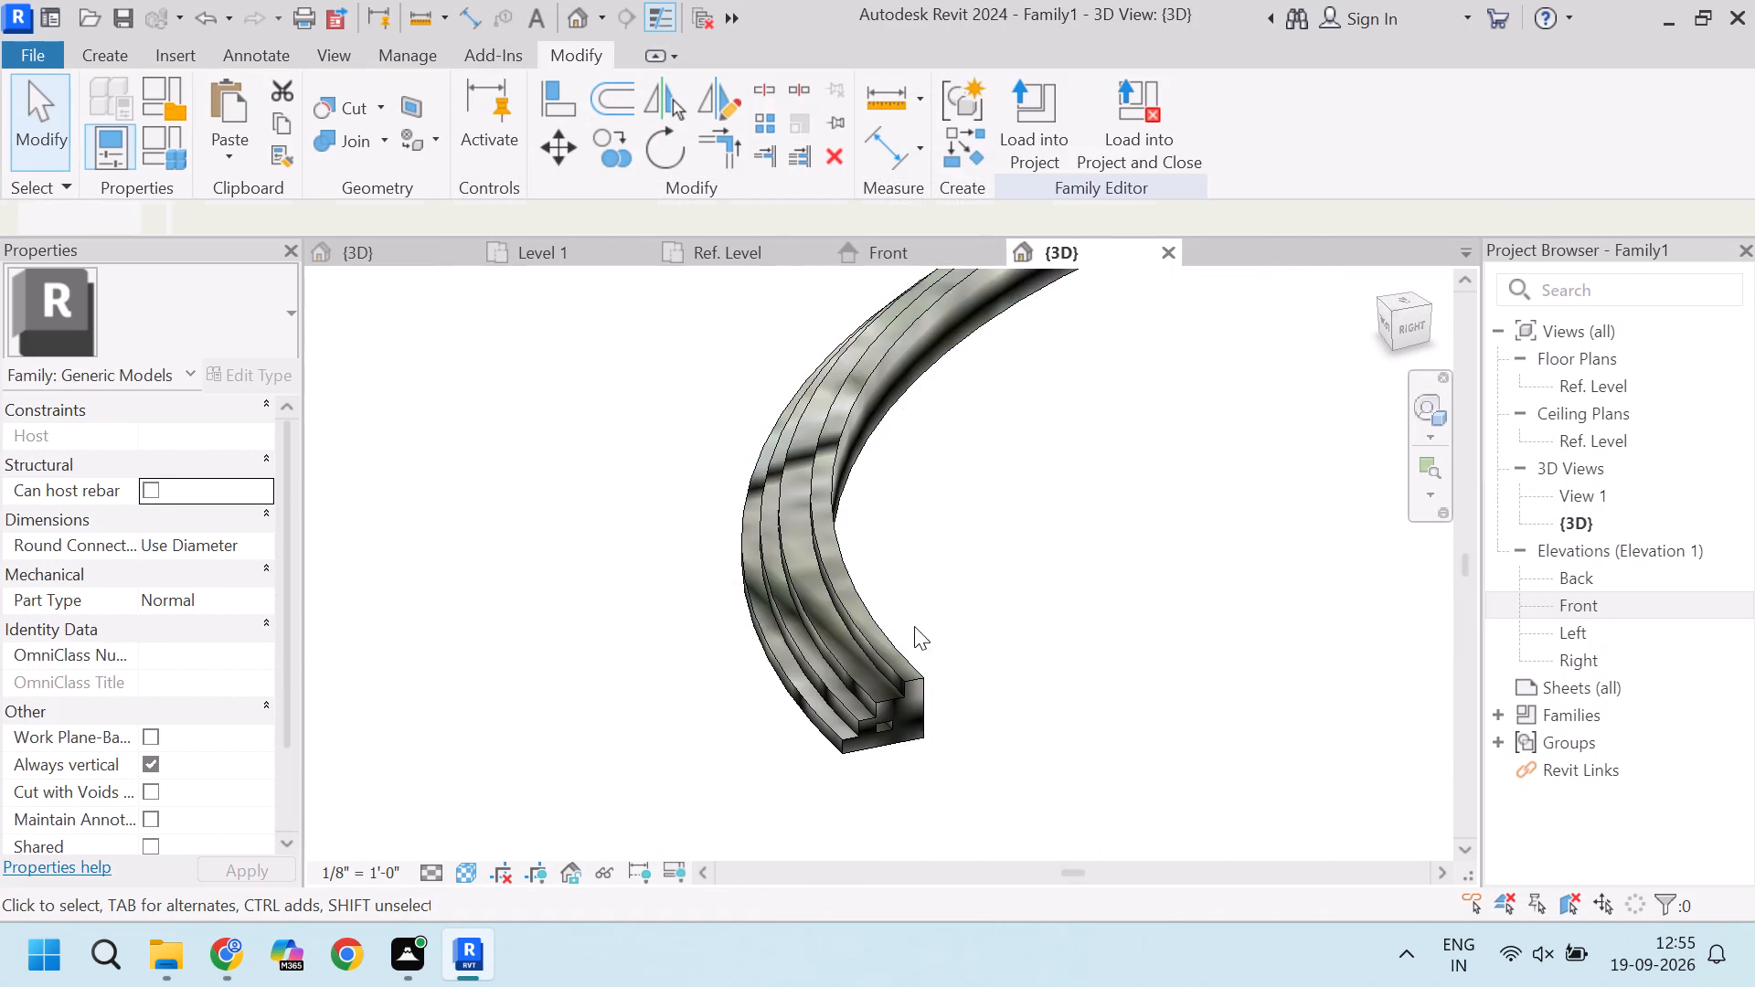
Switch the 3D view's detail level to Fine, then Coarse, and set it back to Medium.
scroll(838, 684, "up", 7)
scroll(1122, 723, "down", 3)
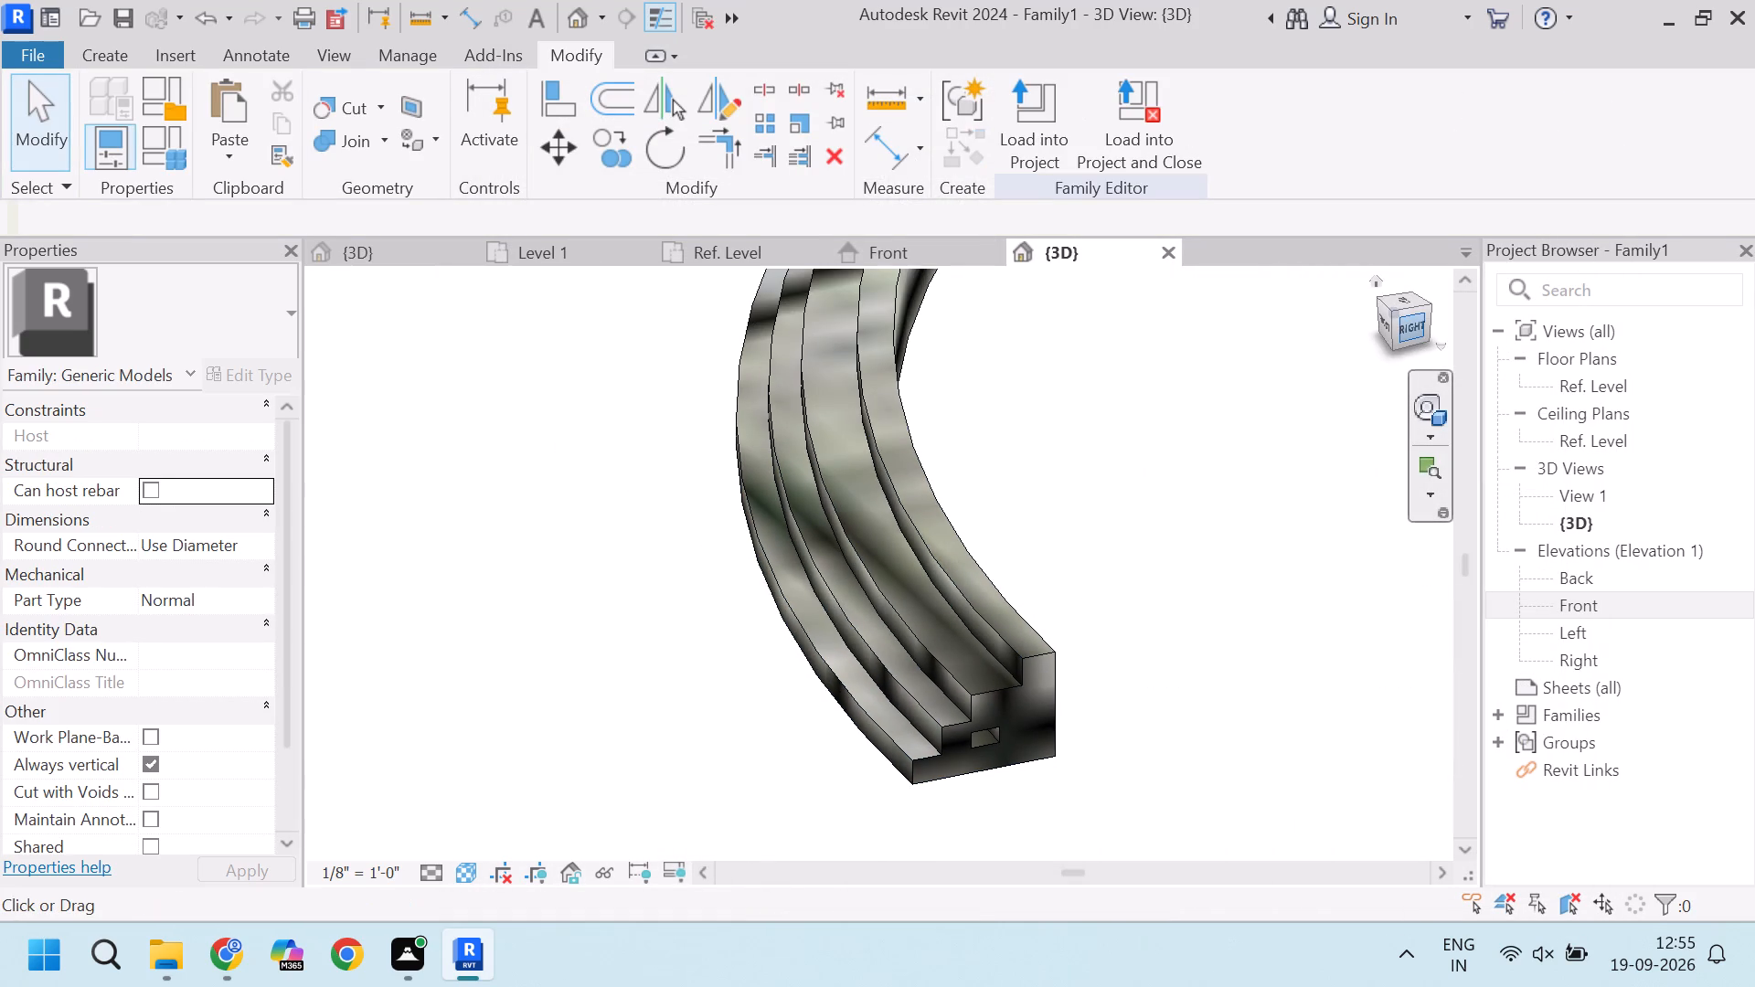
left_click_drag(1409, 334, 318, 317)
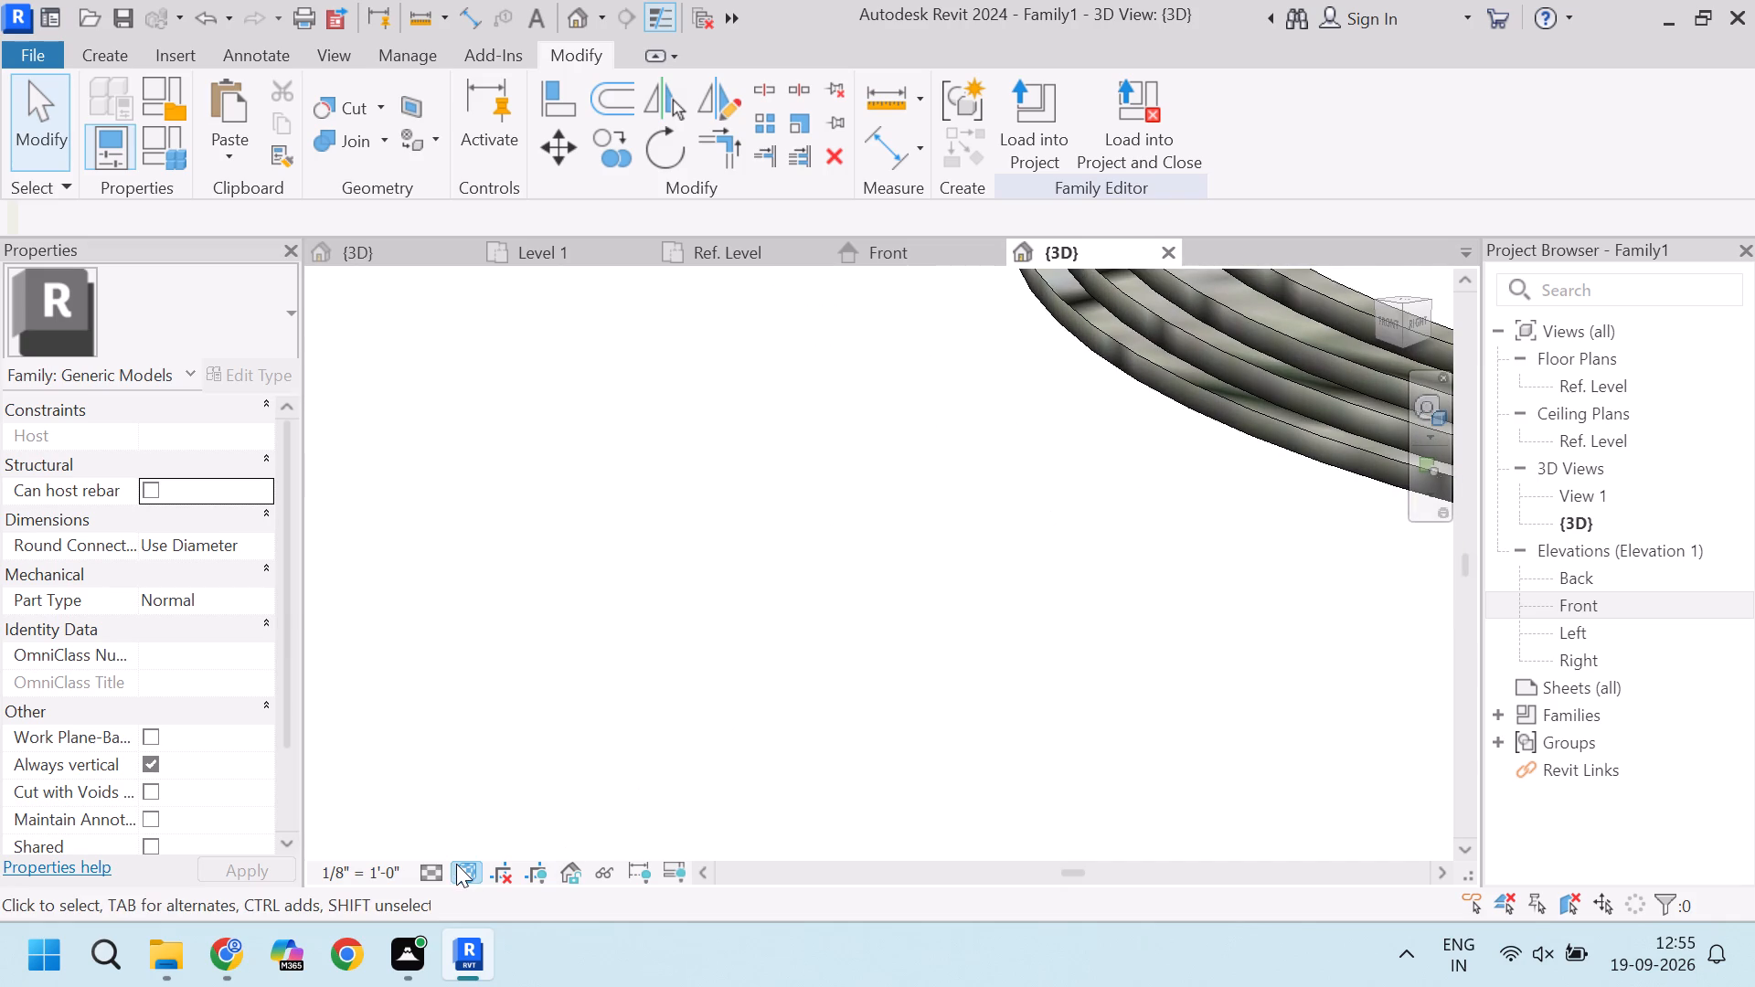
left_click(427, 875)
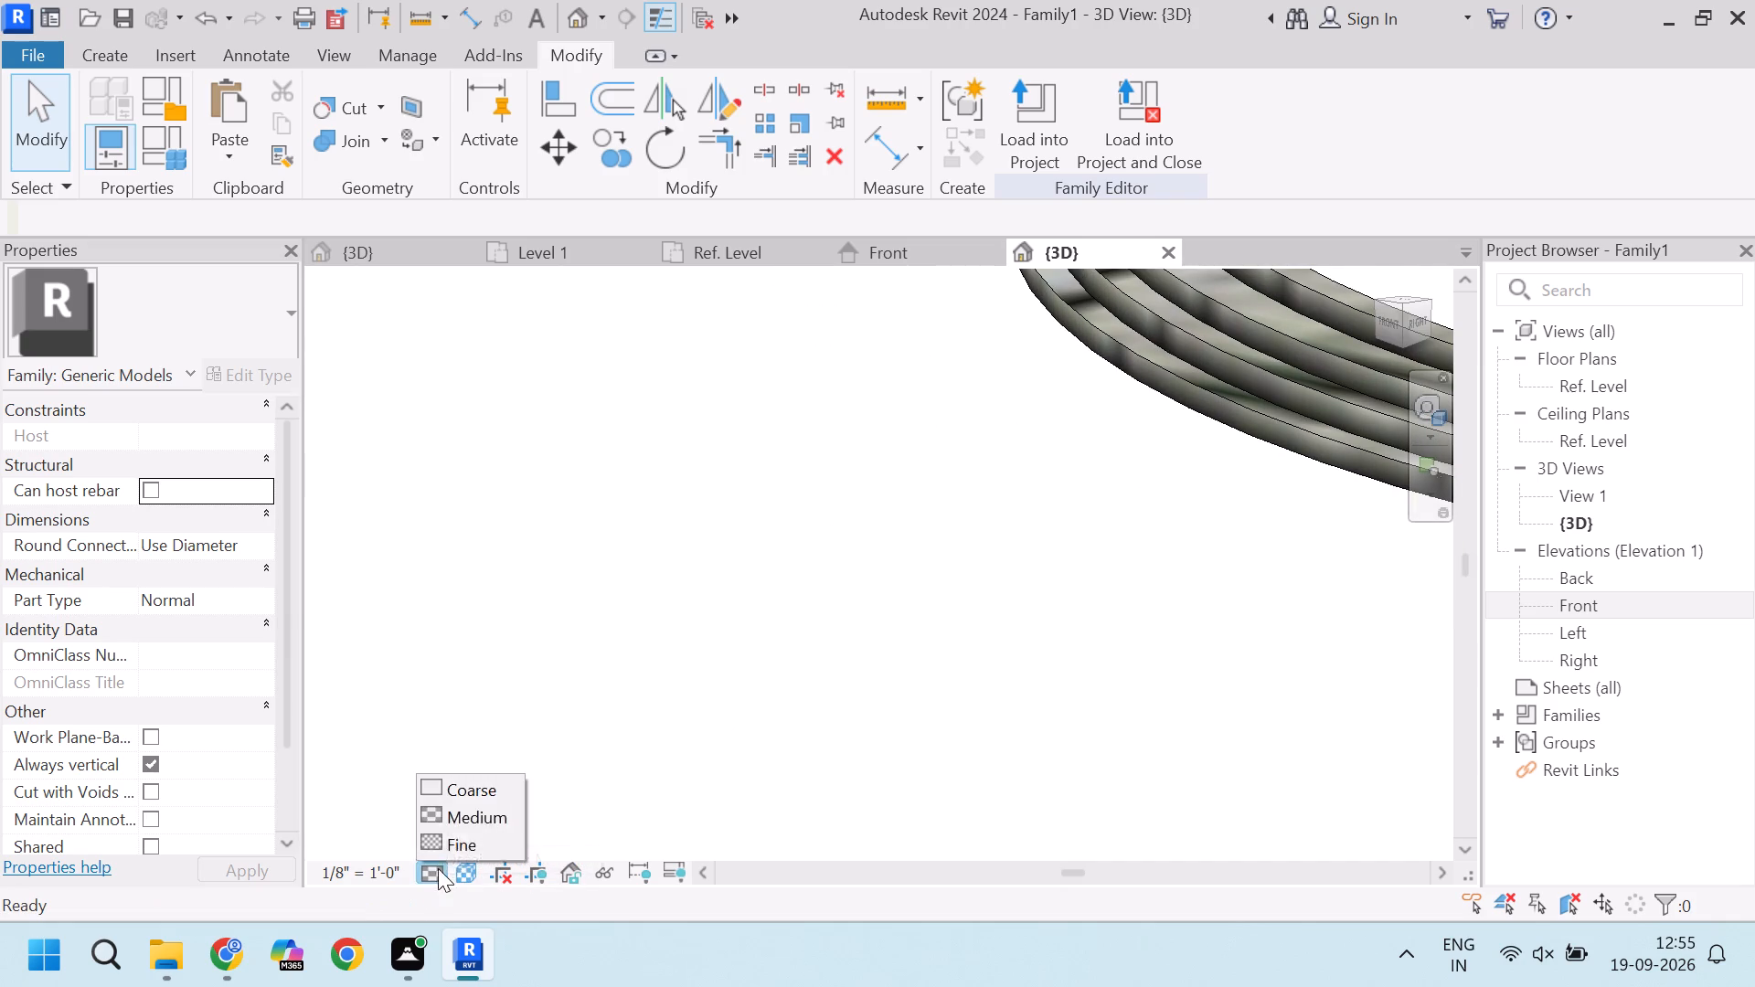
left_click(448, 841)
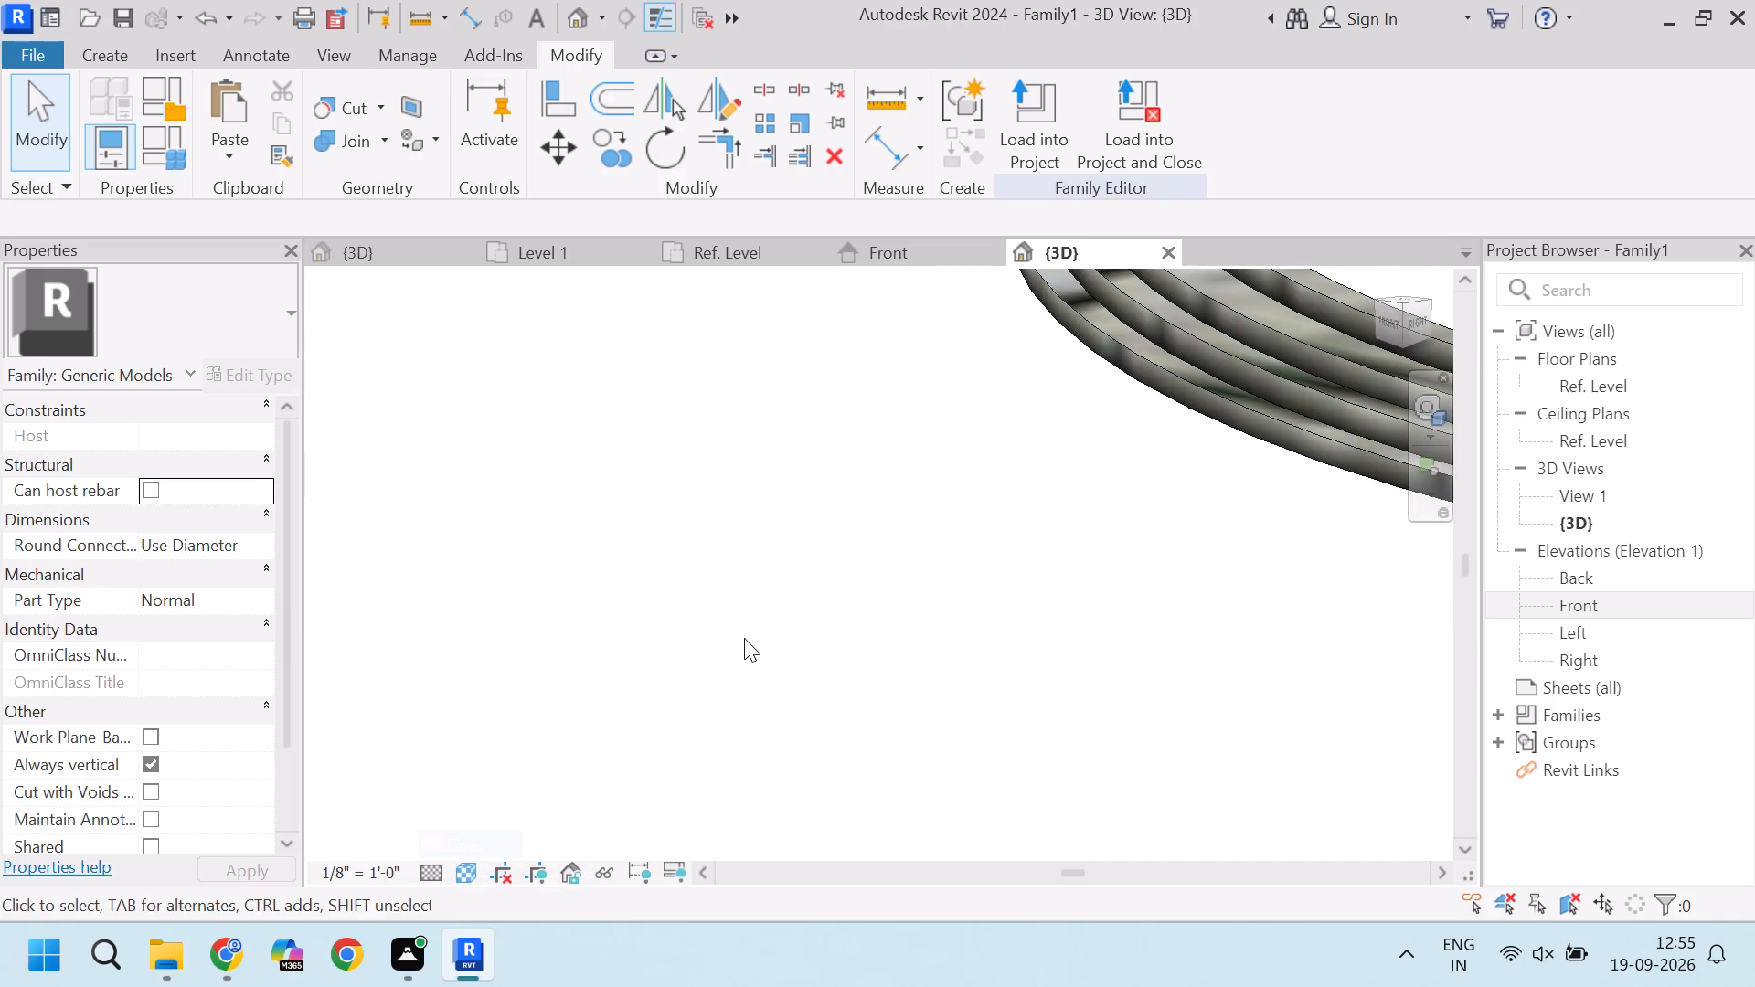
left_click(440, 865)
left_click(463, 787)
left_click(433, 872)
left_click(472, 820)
Examine the stepped arc sweep in 3D, its voided end profile up close and its full curve from other angles.
scroll(773, 600, "down", 10)
scroll(1017, 567, "up", 12)
scroll(937, 579, "up", 2)
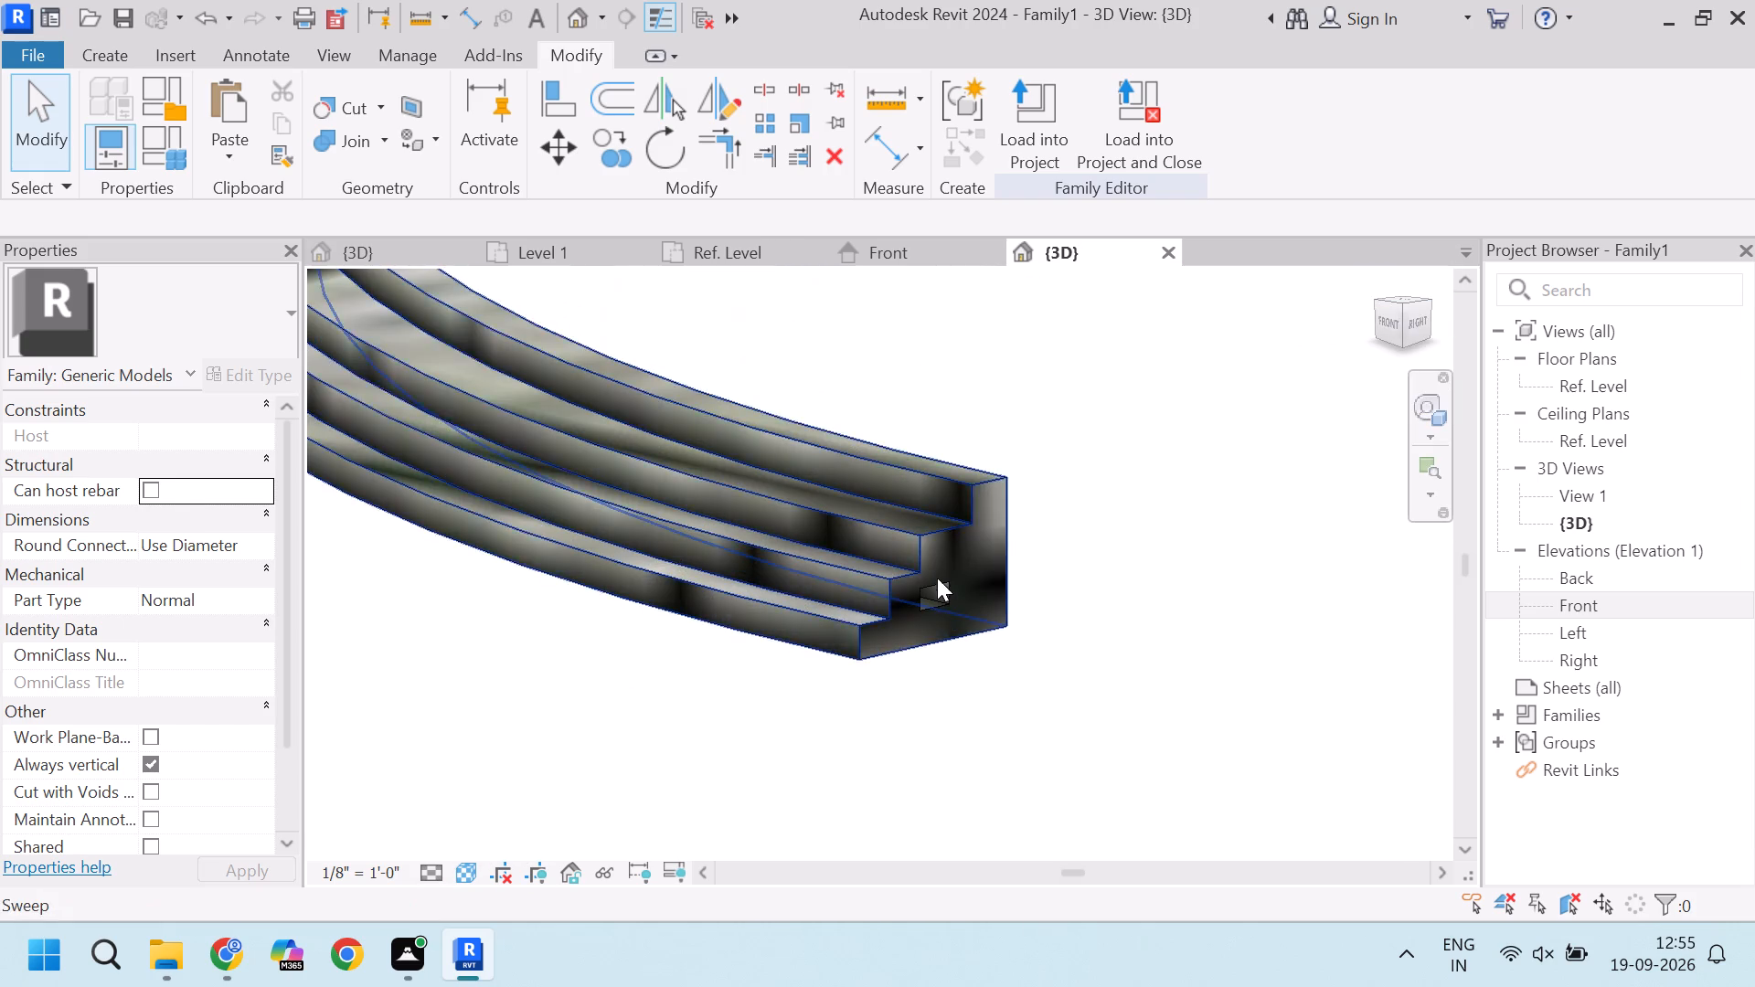
scroll(937, 578, "up", 2)
scroll(963, 651, "up", 4)
scroll(860, 554, "up", 4)
scroll(1028, 766, "down", 13)
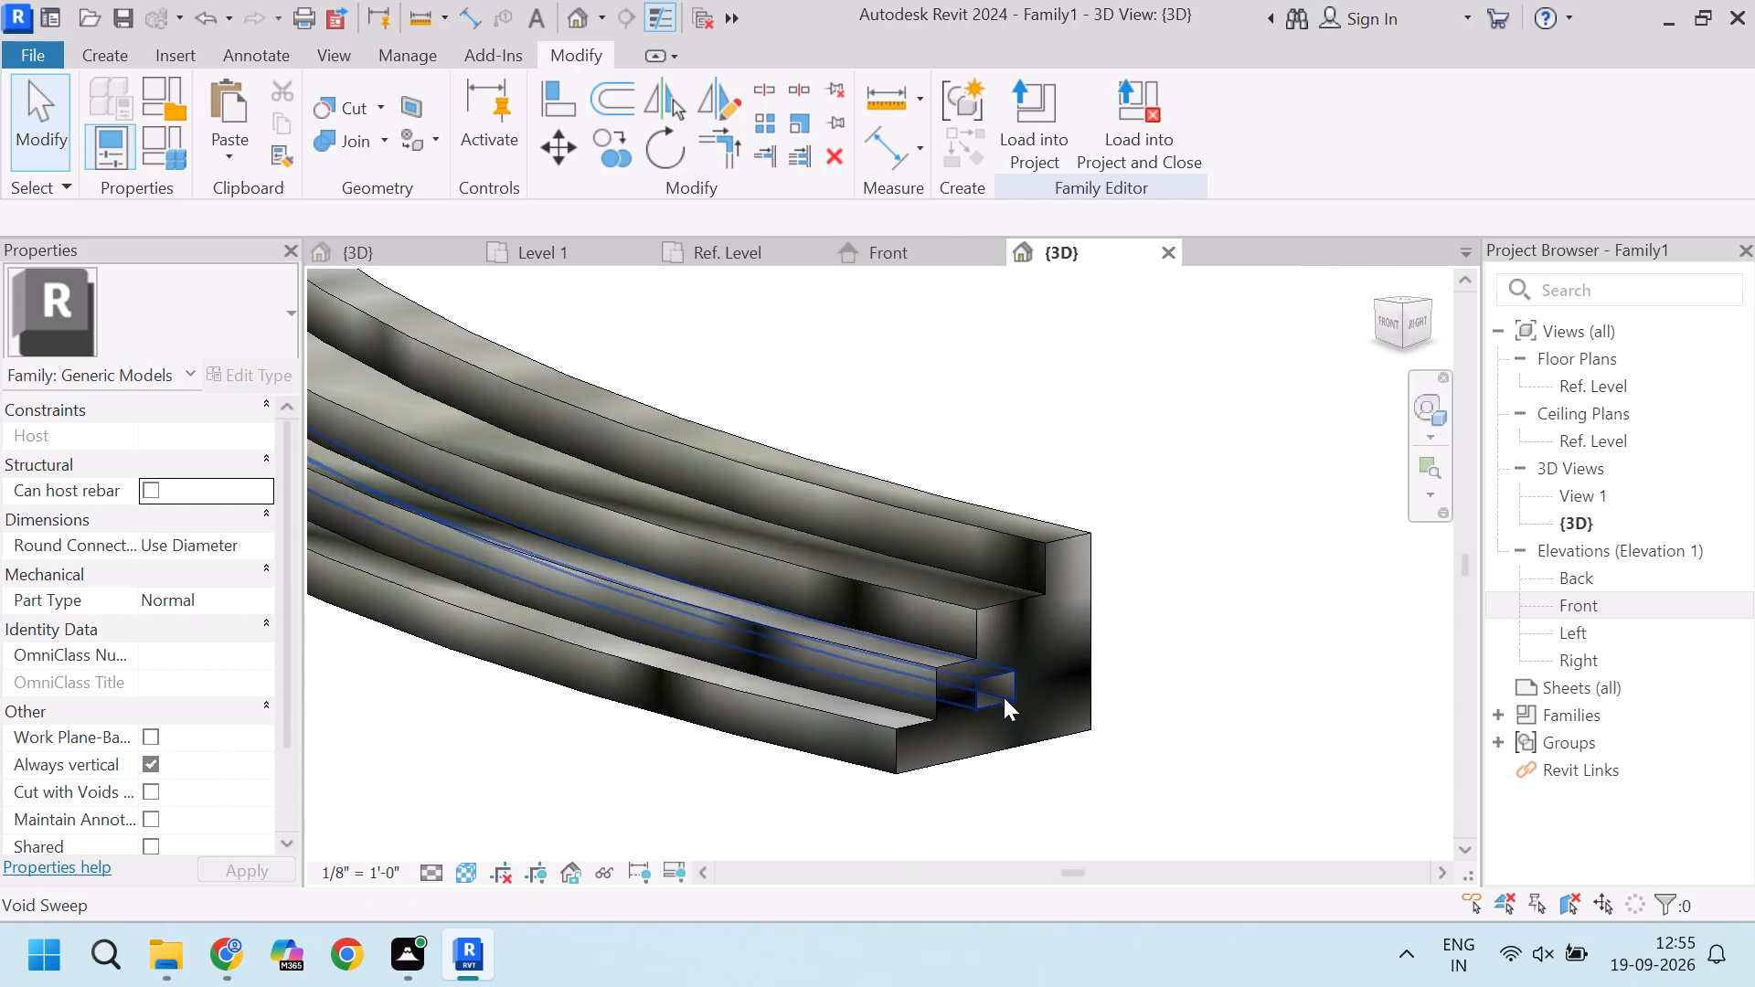
scroll(1004, 697, "down", 3)
scroll(866, 602, "up", 4)
left_click(828, 574)
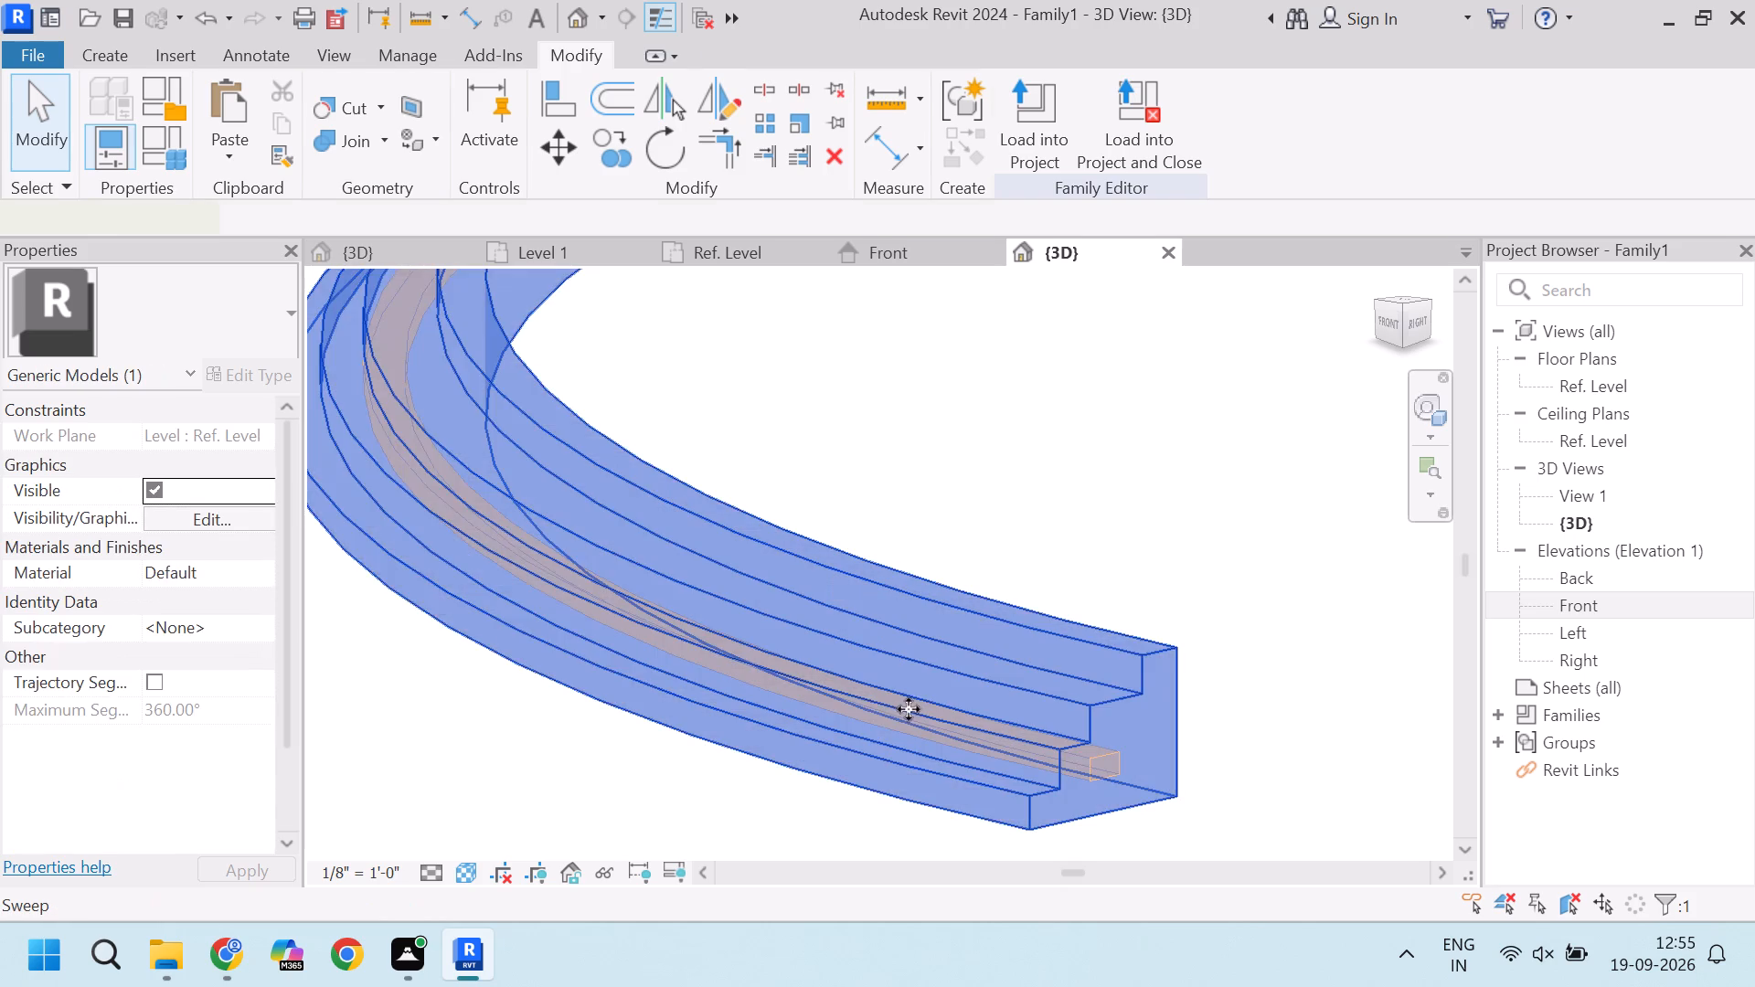
scroll(909, 709, "down", 7)
left_click(1004, 648)
scroll(1004, 648, "down", 10)
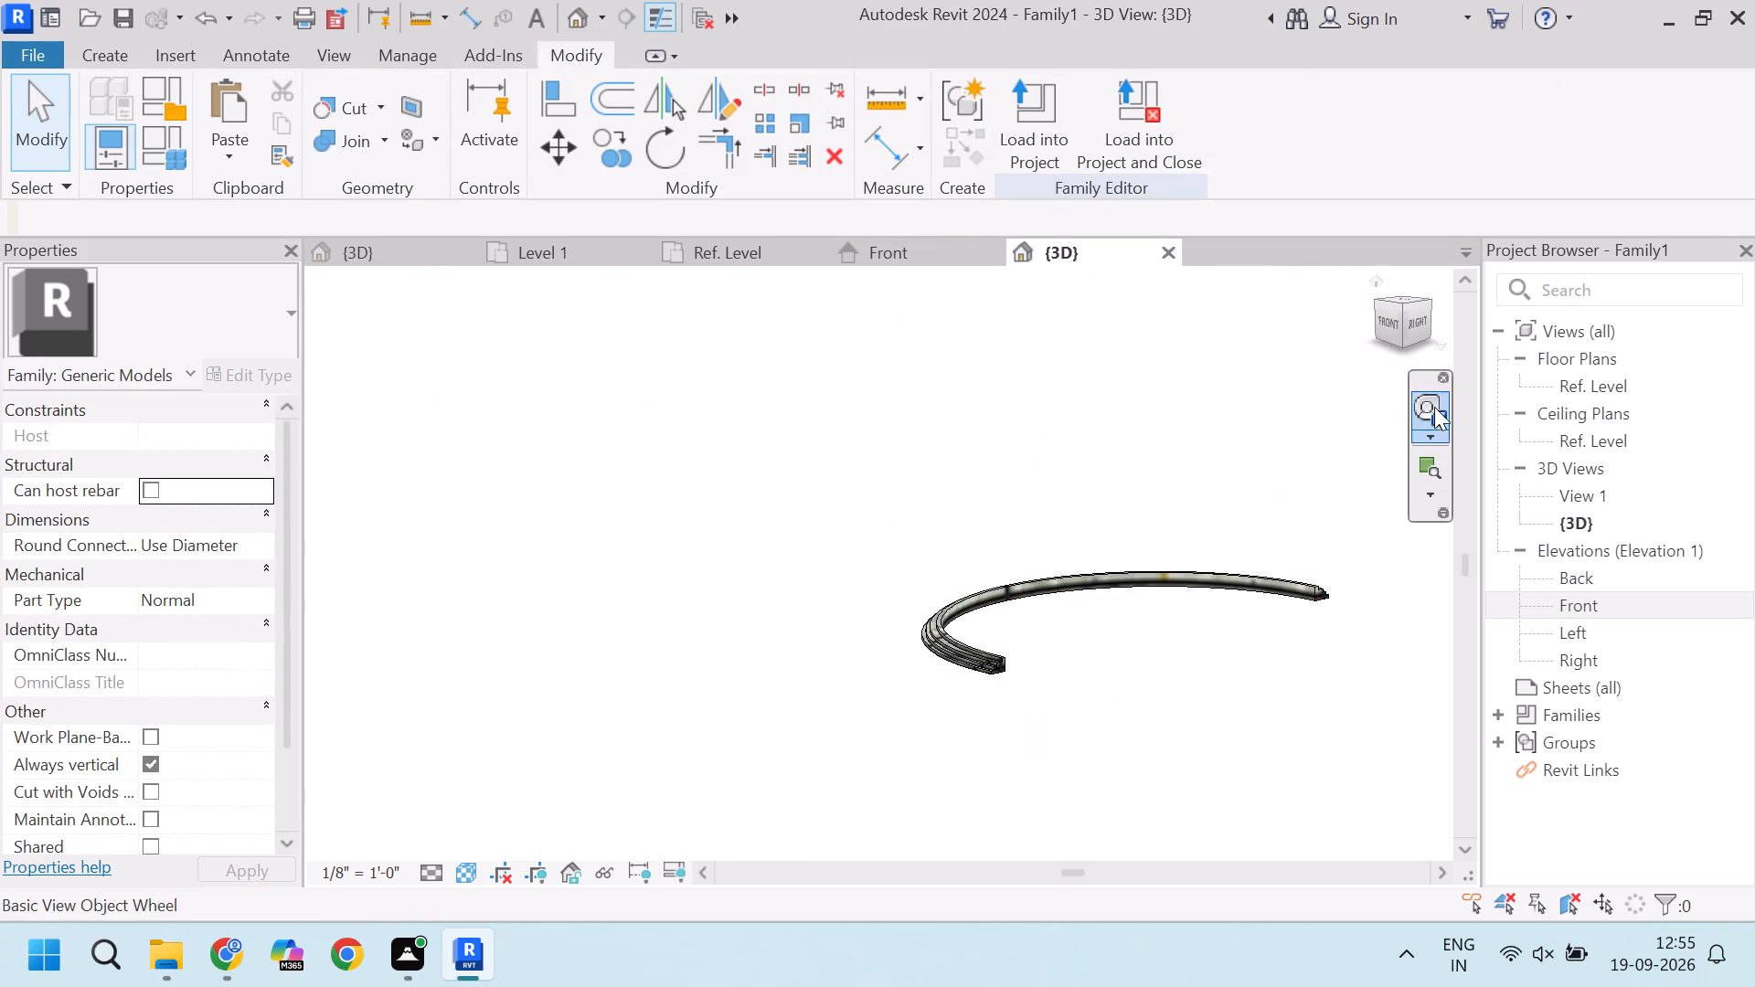
left_click_drag(1410, 324, 927, 325)
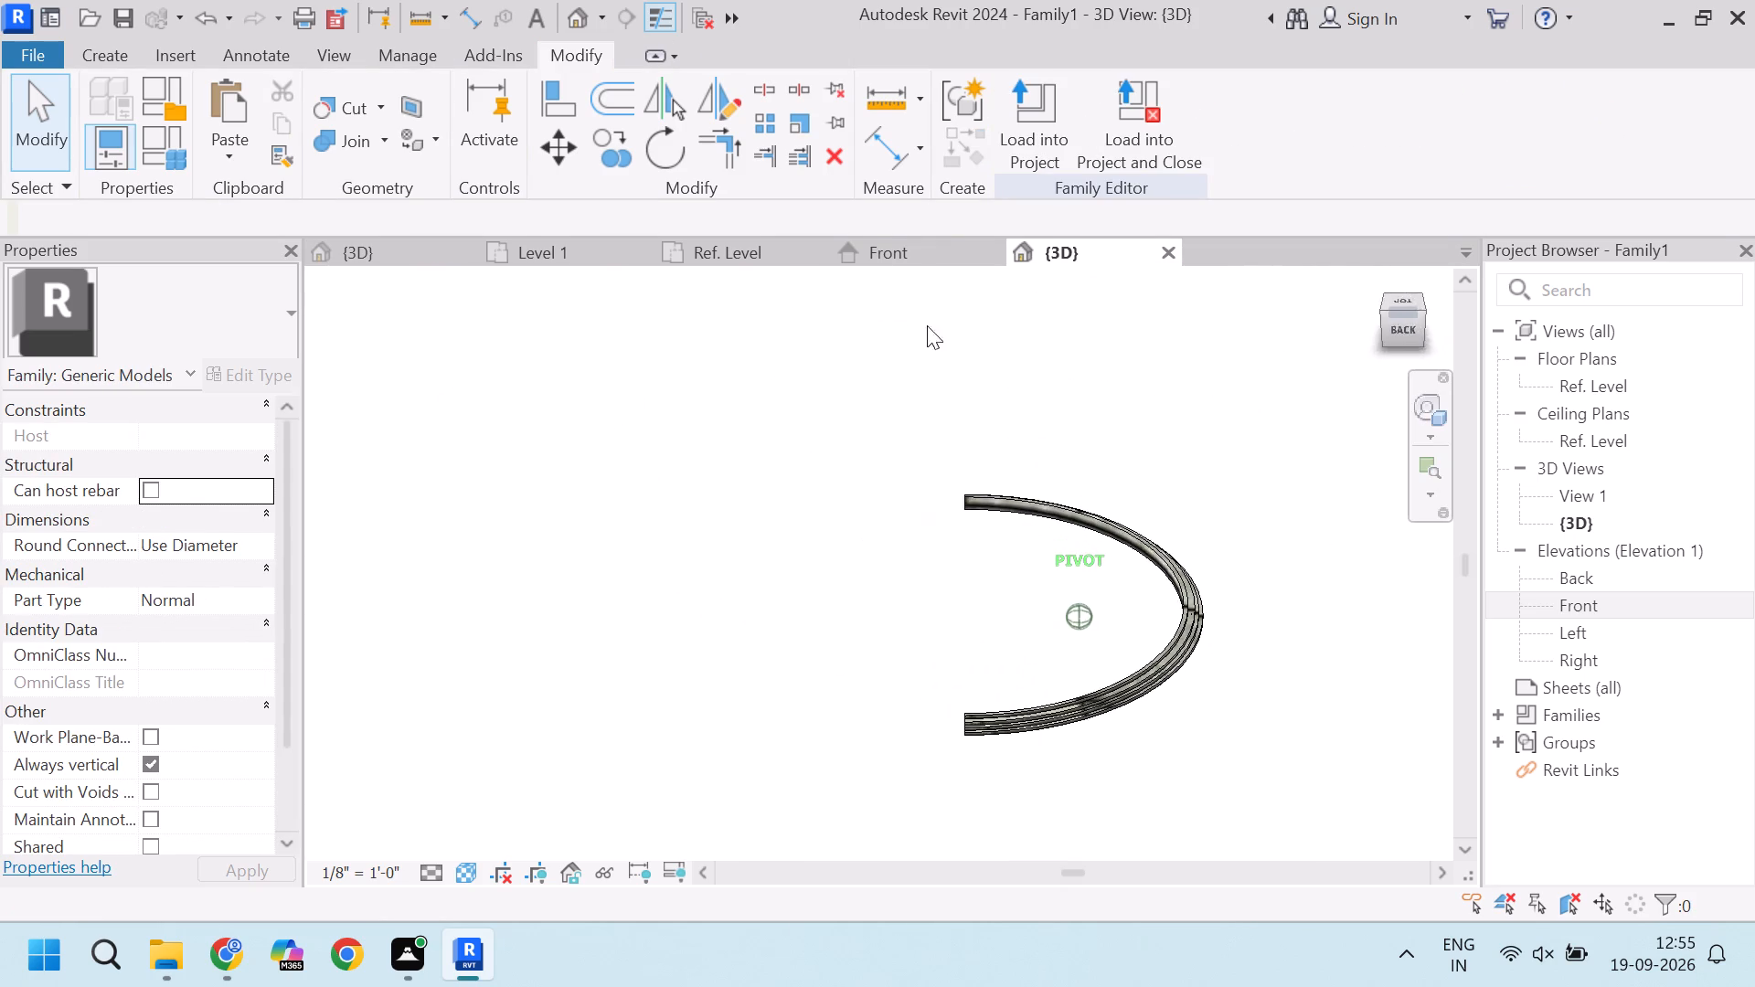
left_click_drag(927, 325, 850, 326)
scroll(1514, 563, "down", 8)
scroll(1118, 371, "down", 10)
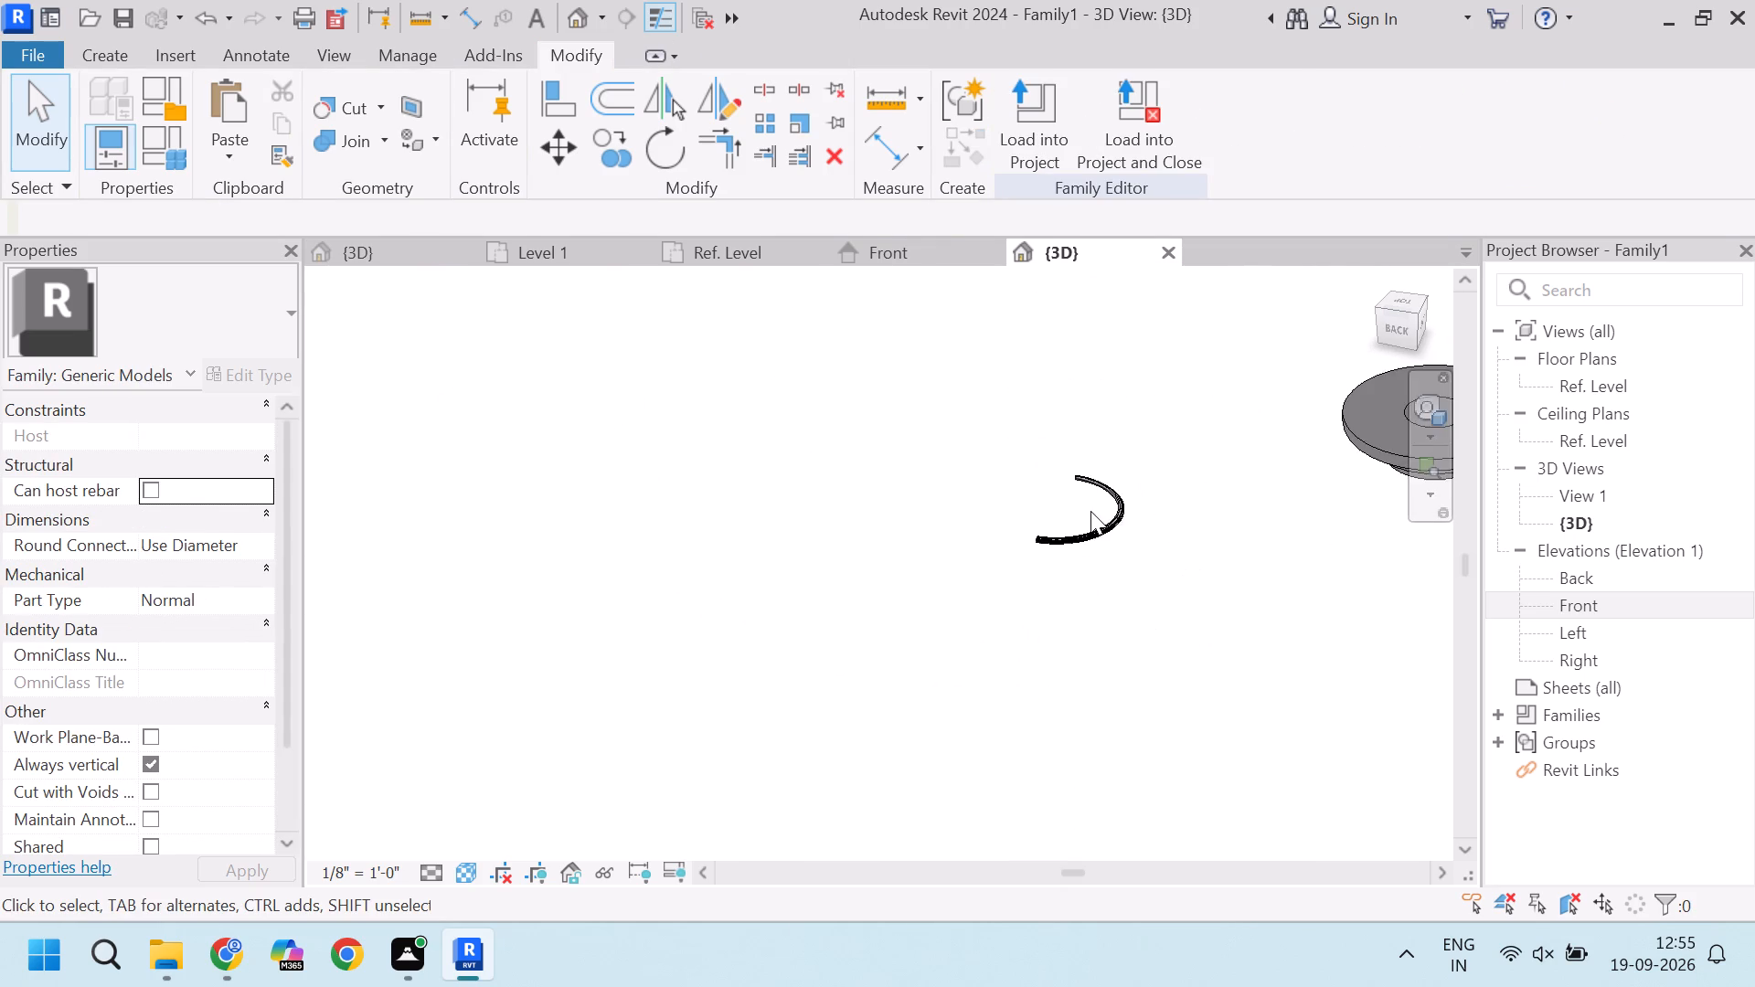
scroll(1090, 511, "down", 6)
Reopen the family's Ref. Level floor plan and start a solid Swept Blend with a sketched path.
left_click(810, 243)
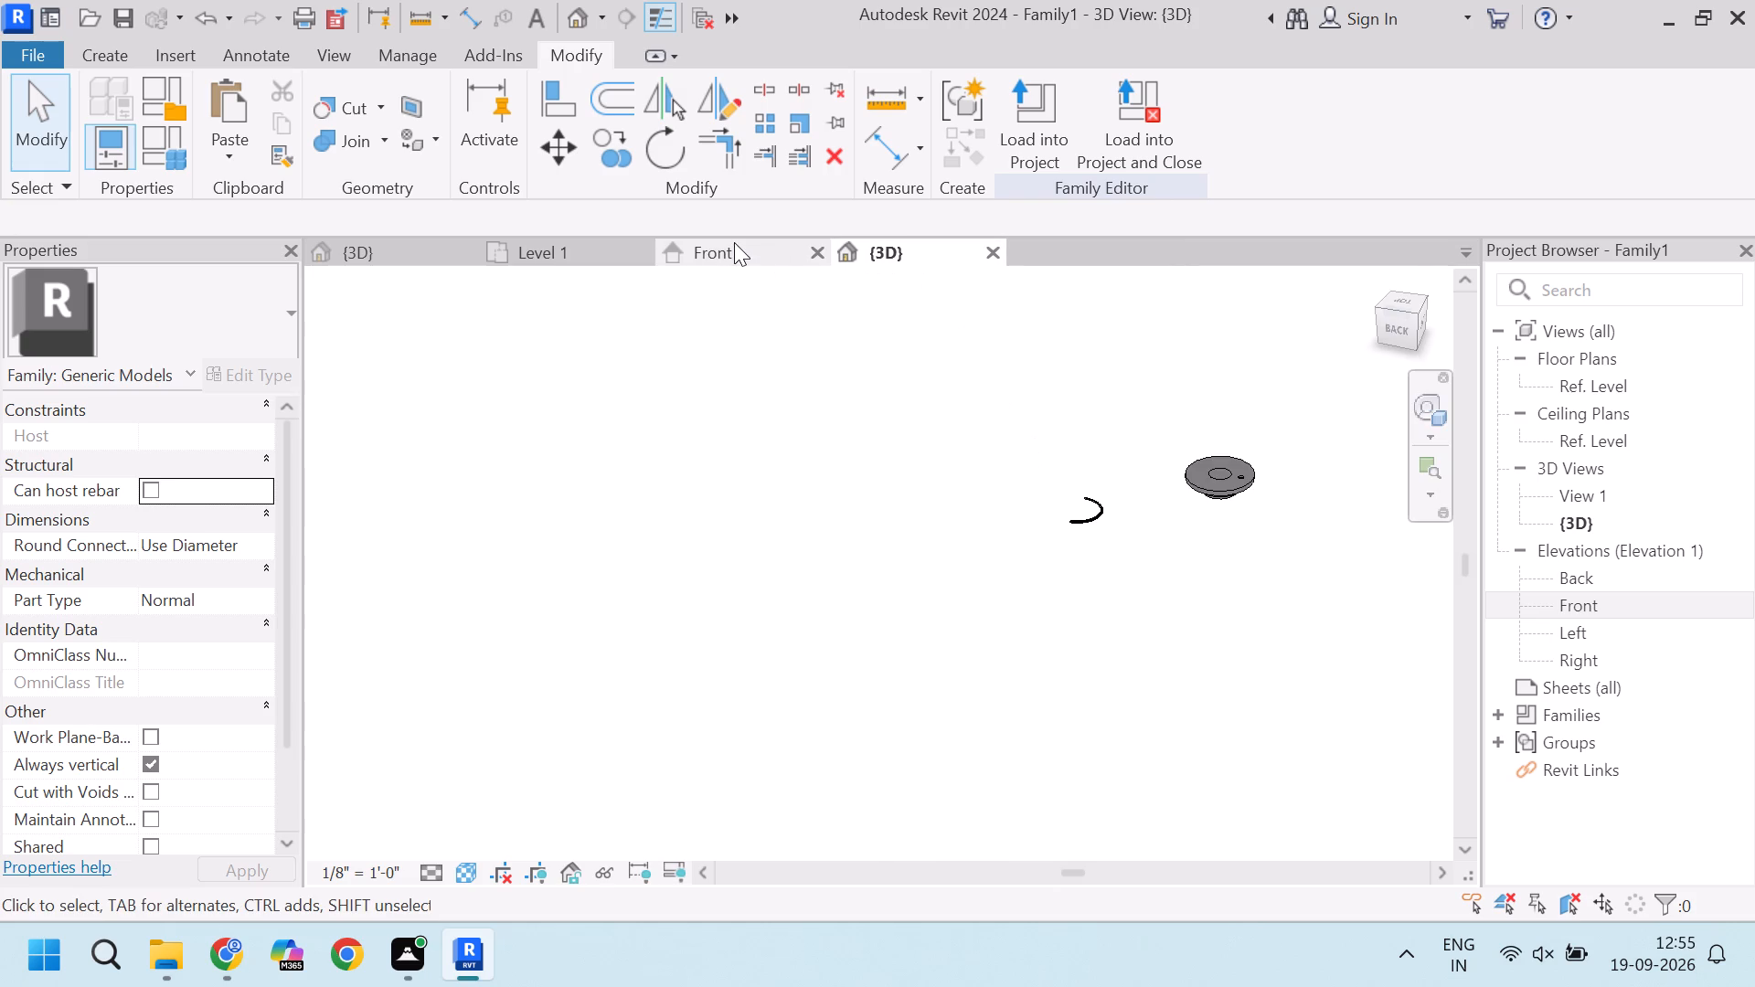
left_click(120, 57)
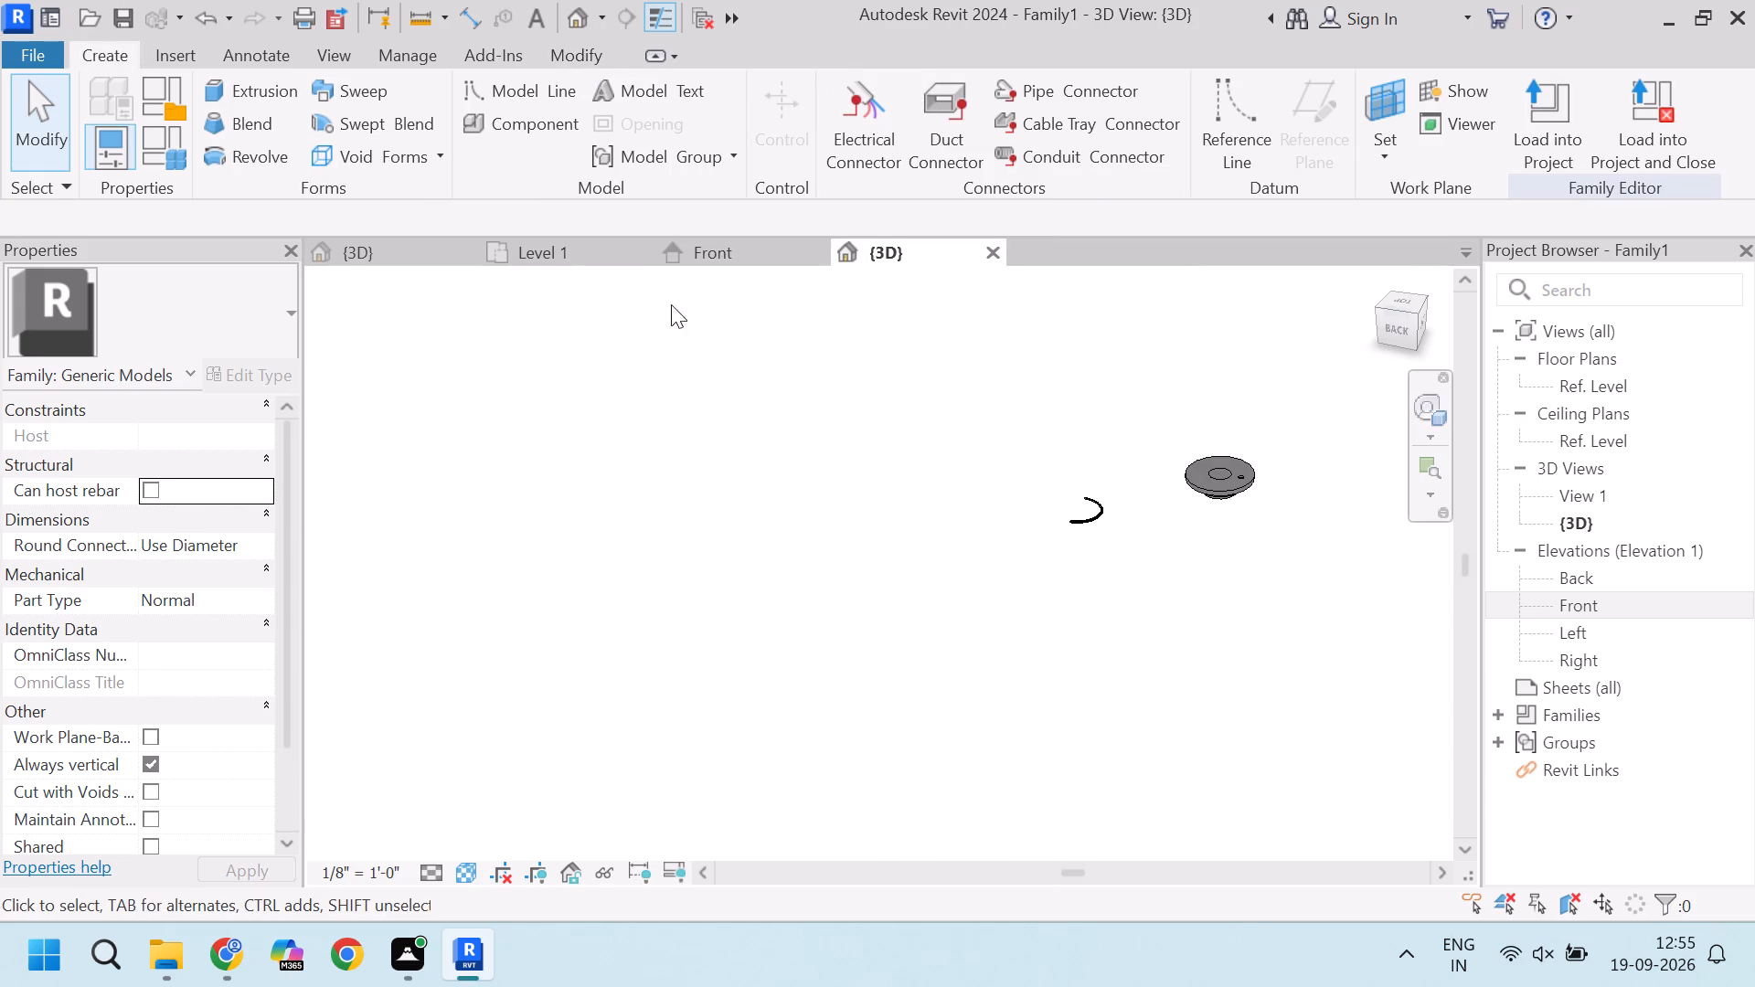
left_click(545, 260)
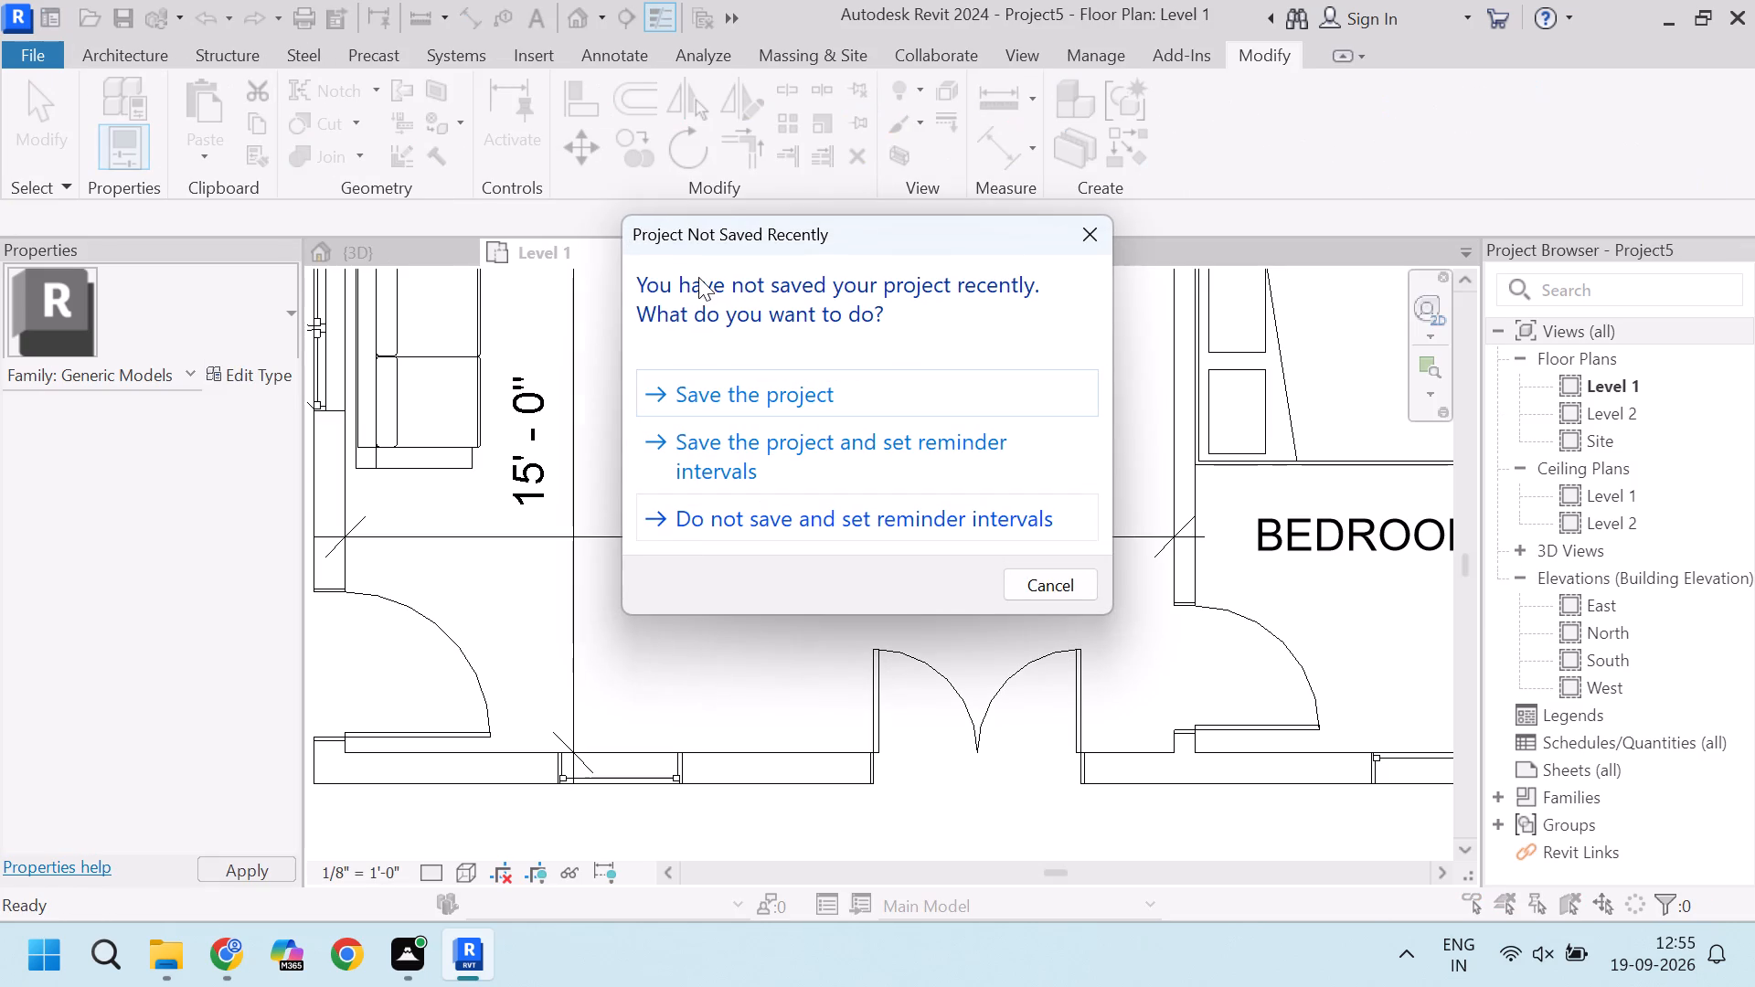
left_click(1068, 589)
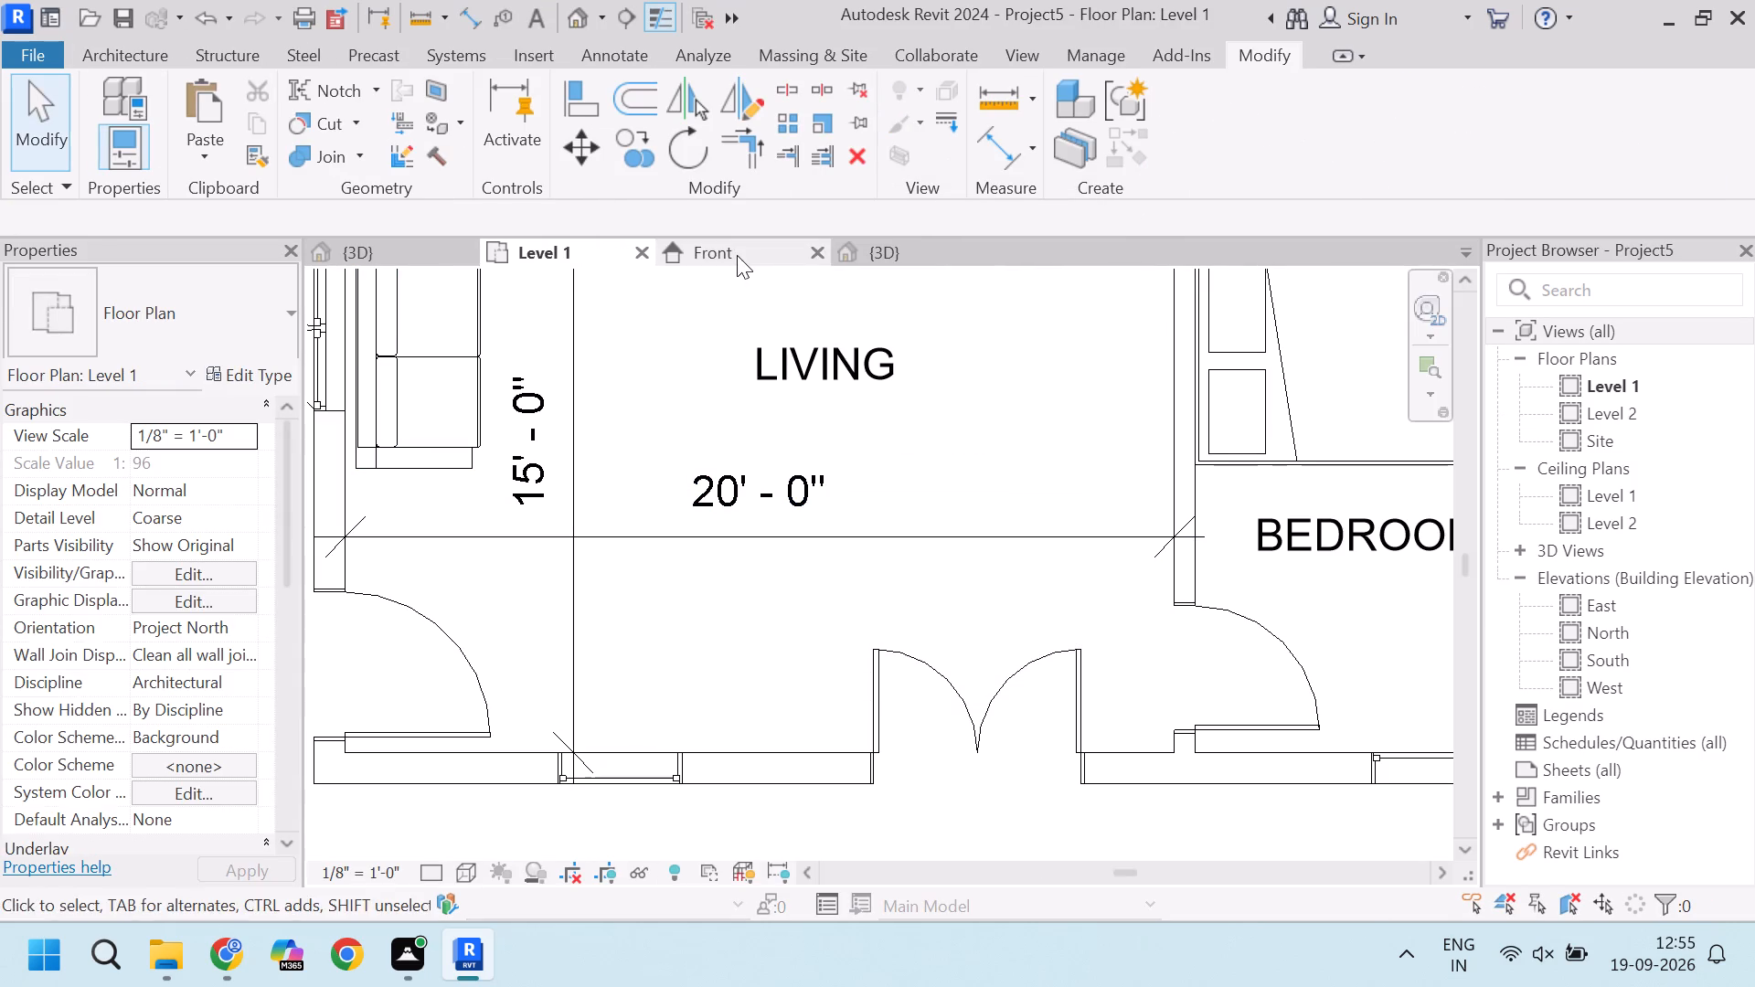
left_click(737, 255)
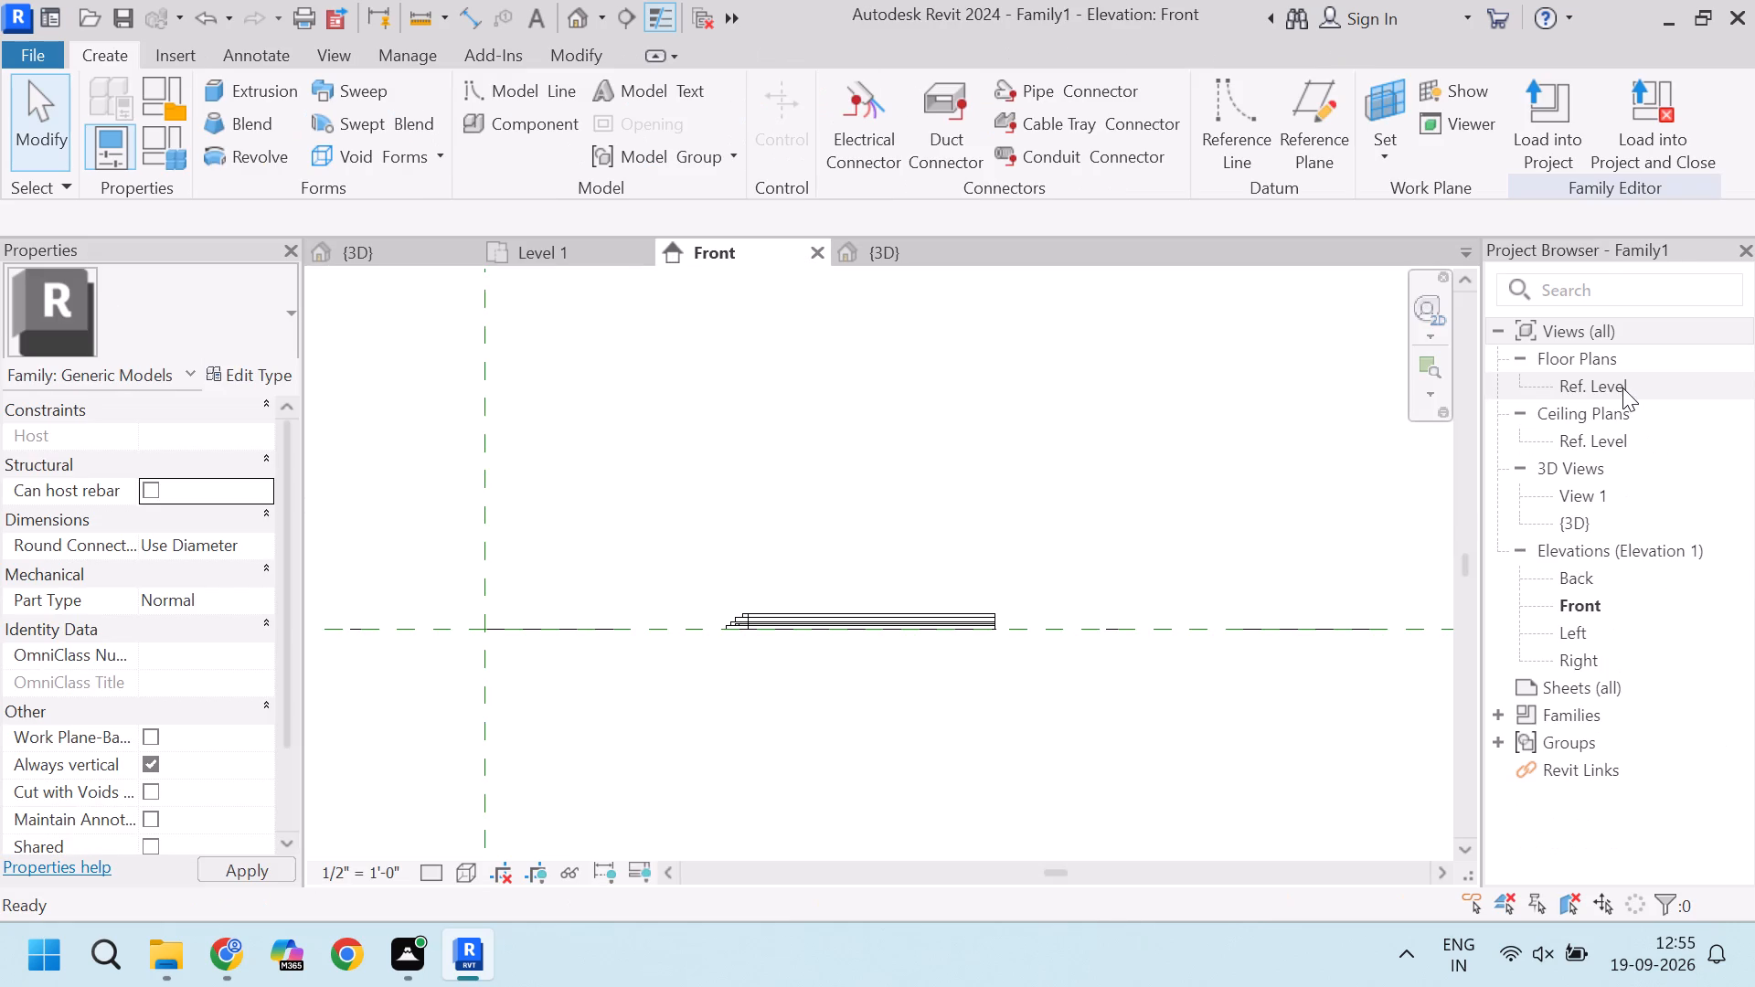
double_click(1622, 387)
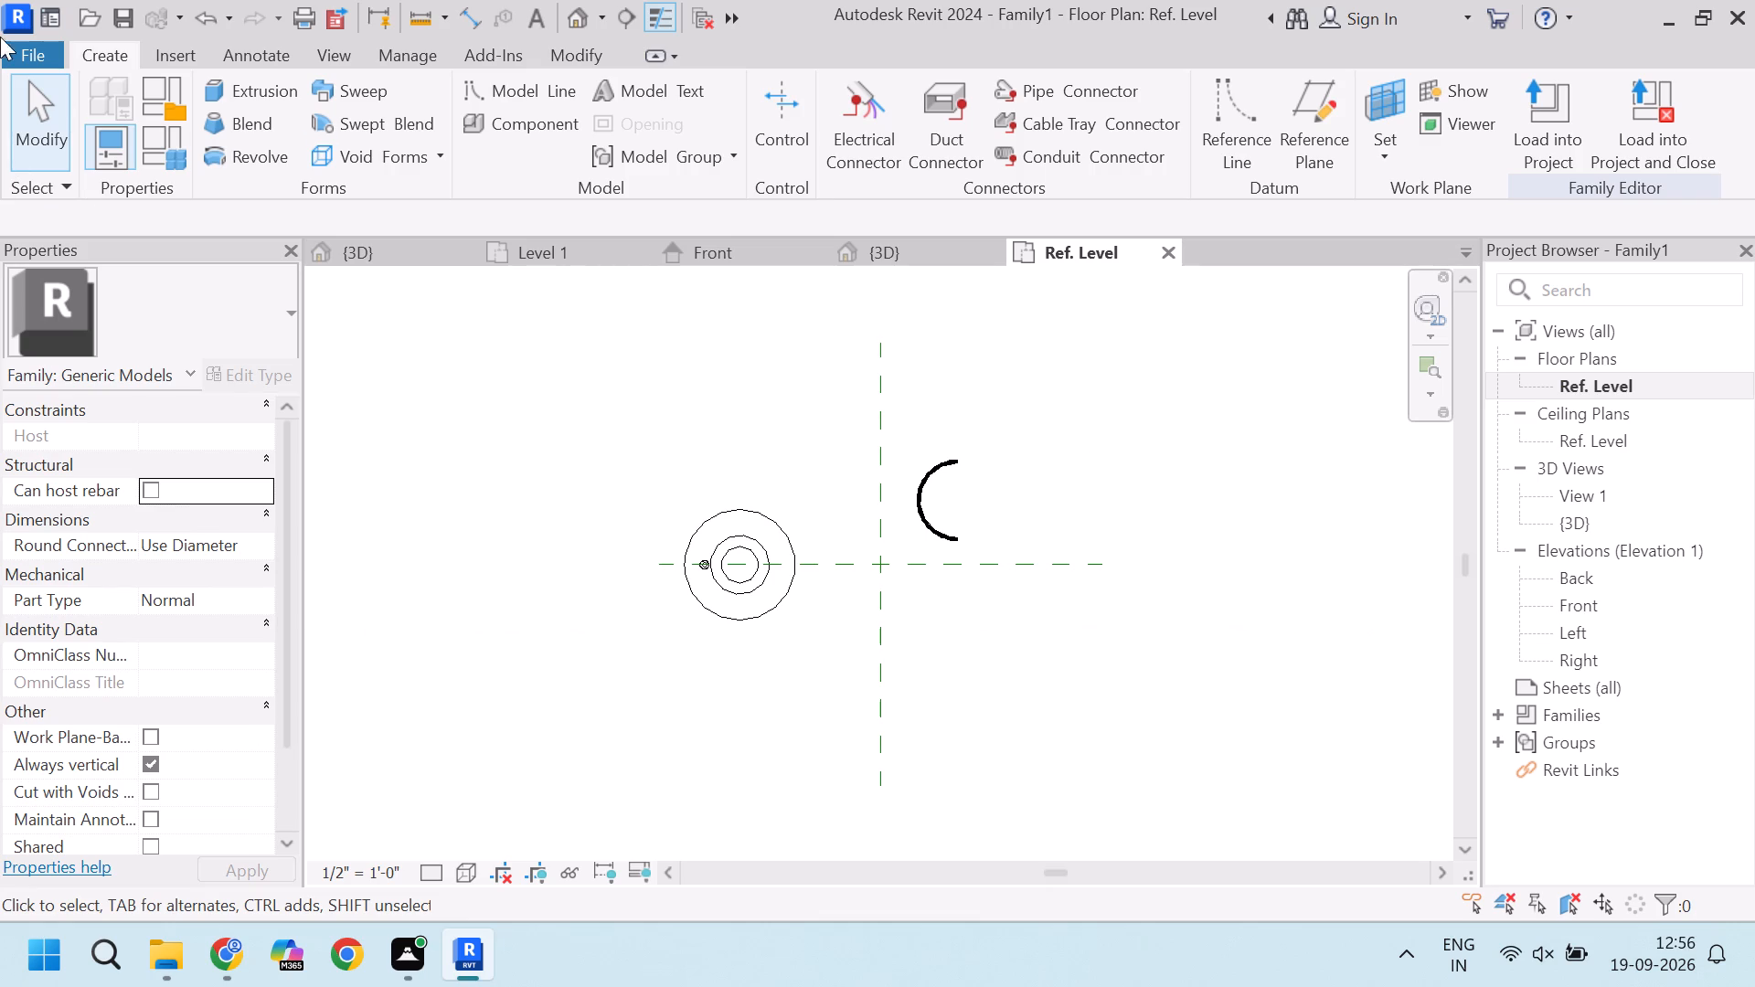
left_click(391, 130)
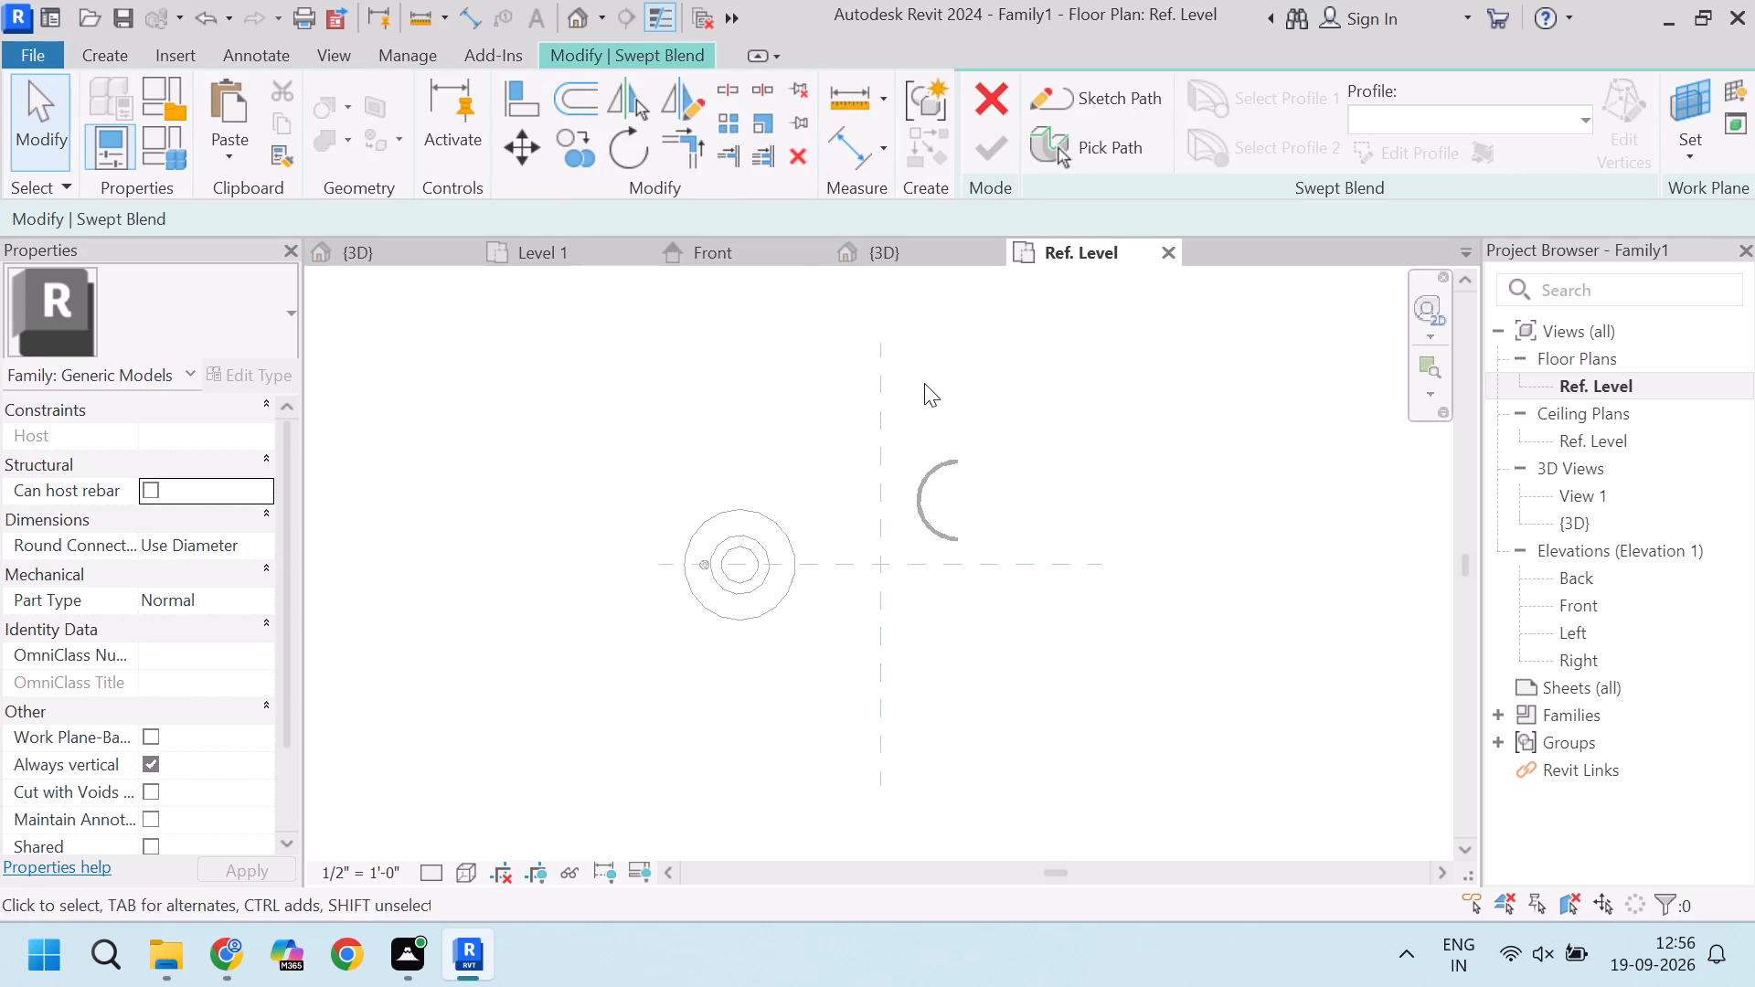
left_click(1116, 111)
scroll(1023, 518, "up", 4)
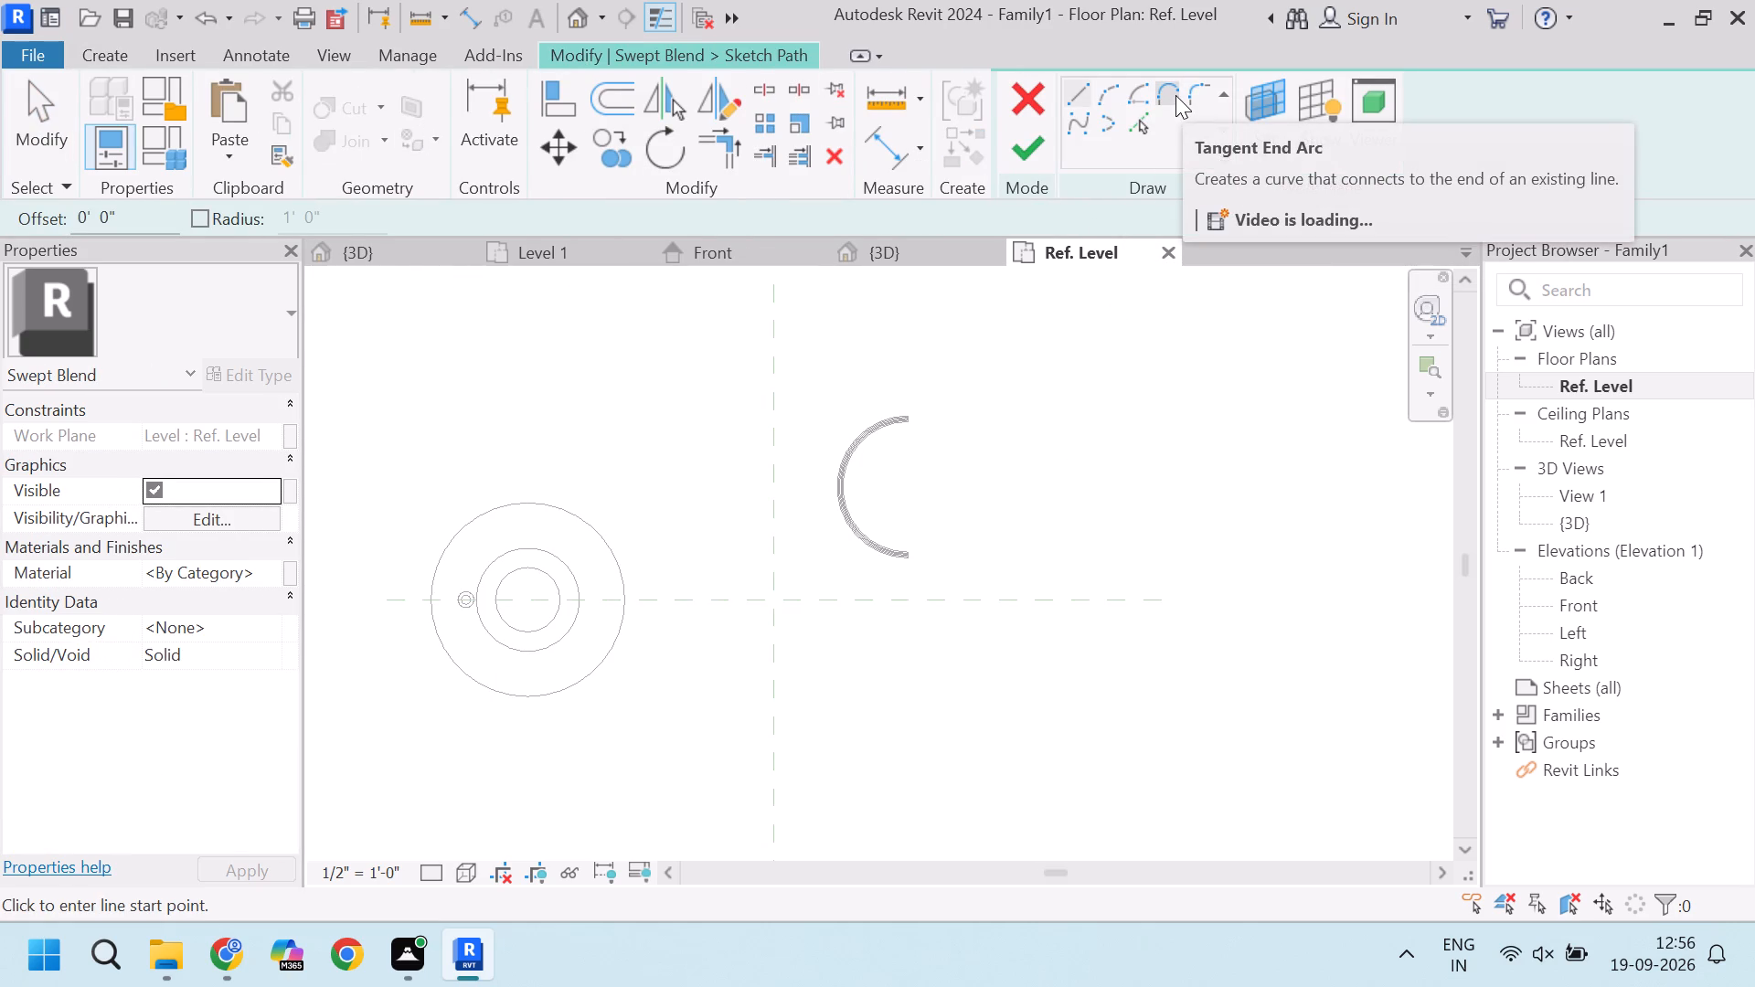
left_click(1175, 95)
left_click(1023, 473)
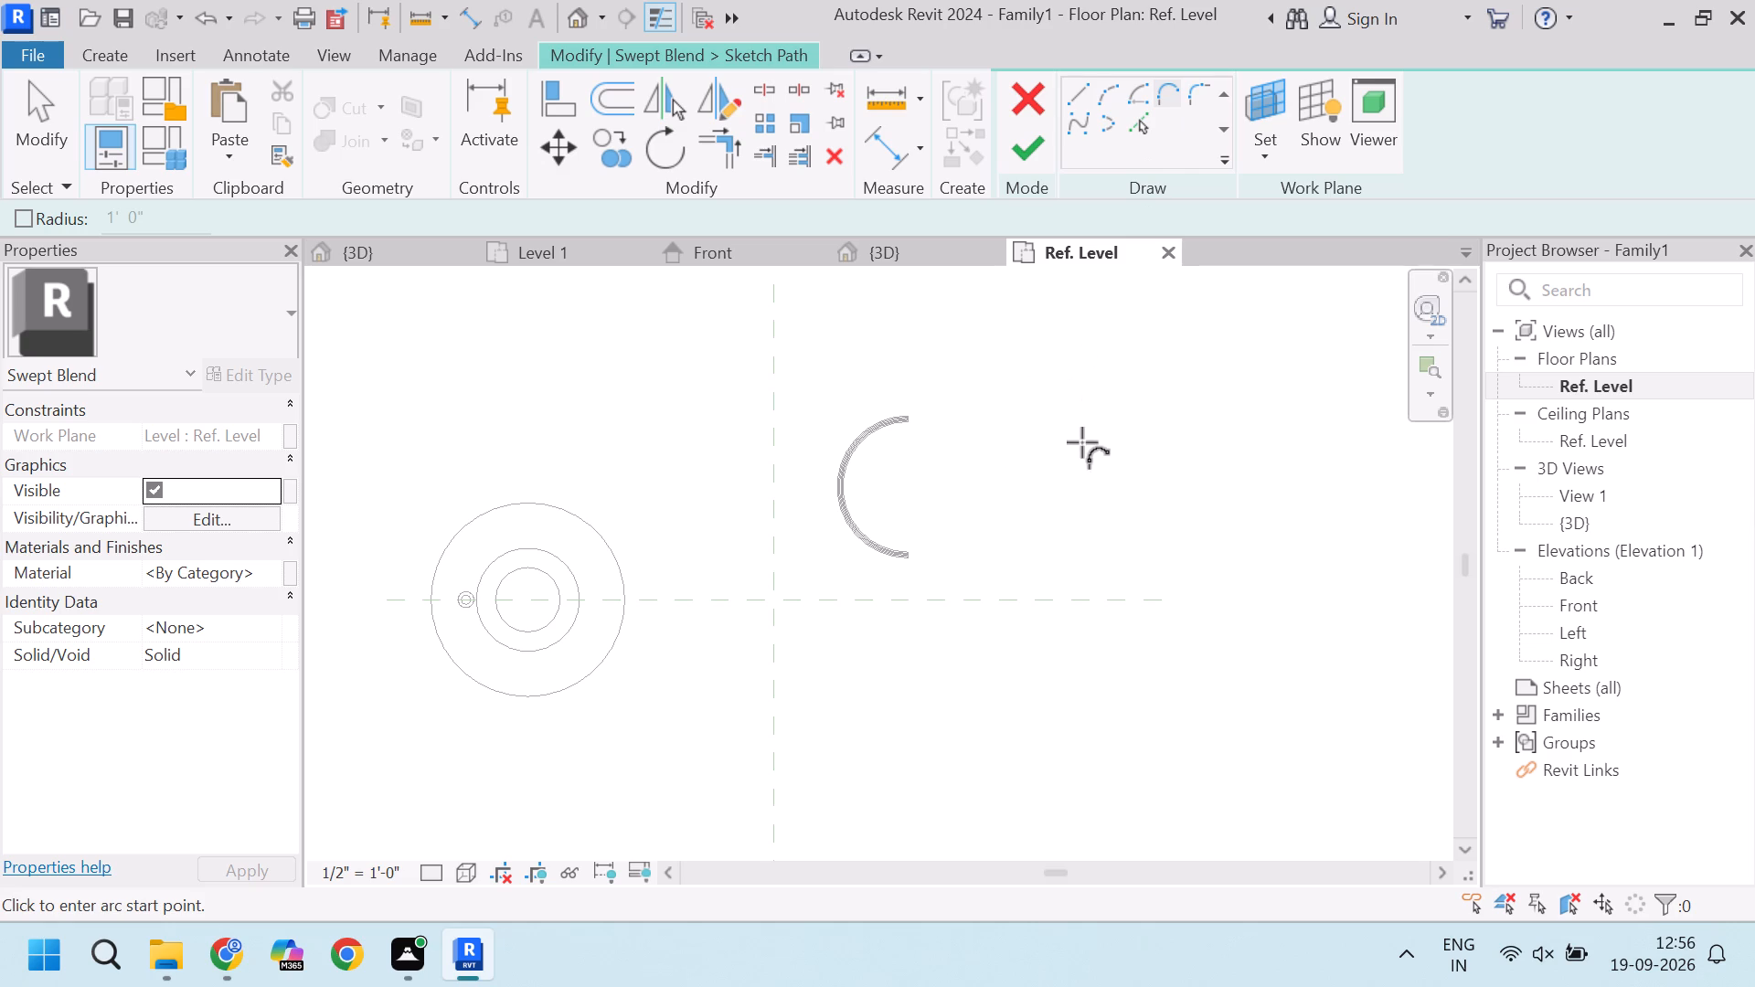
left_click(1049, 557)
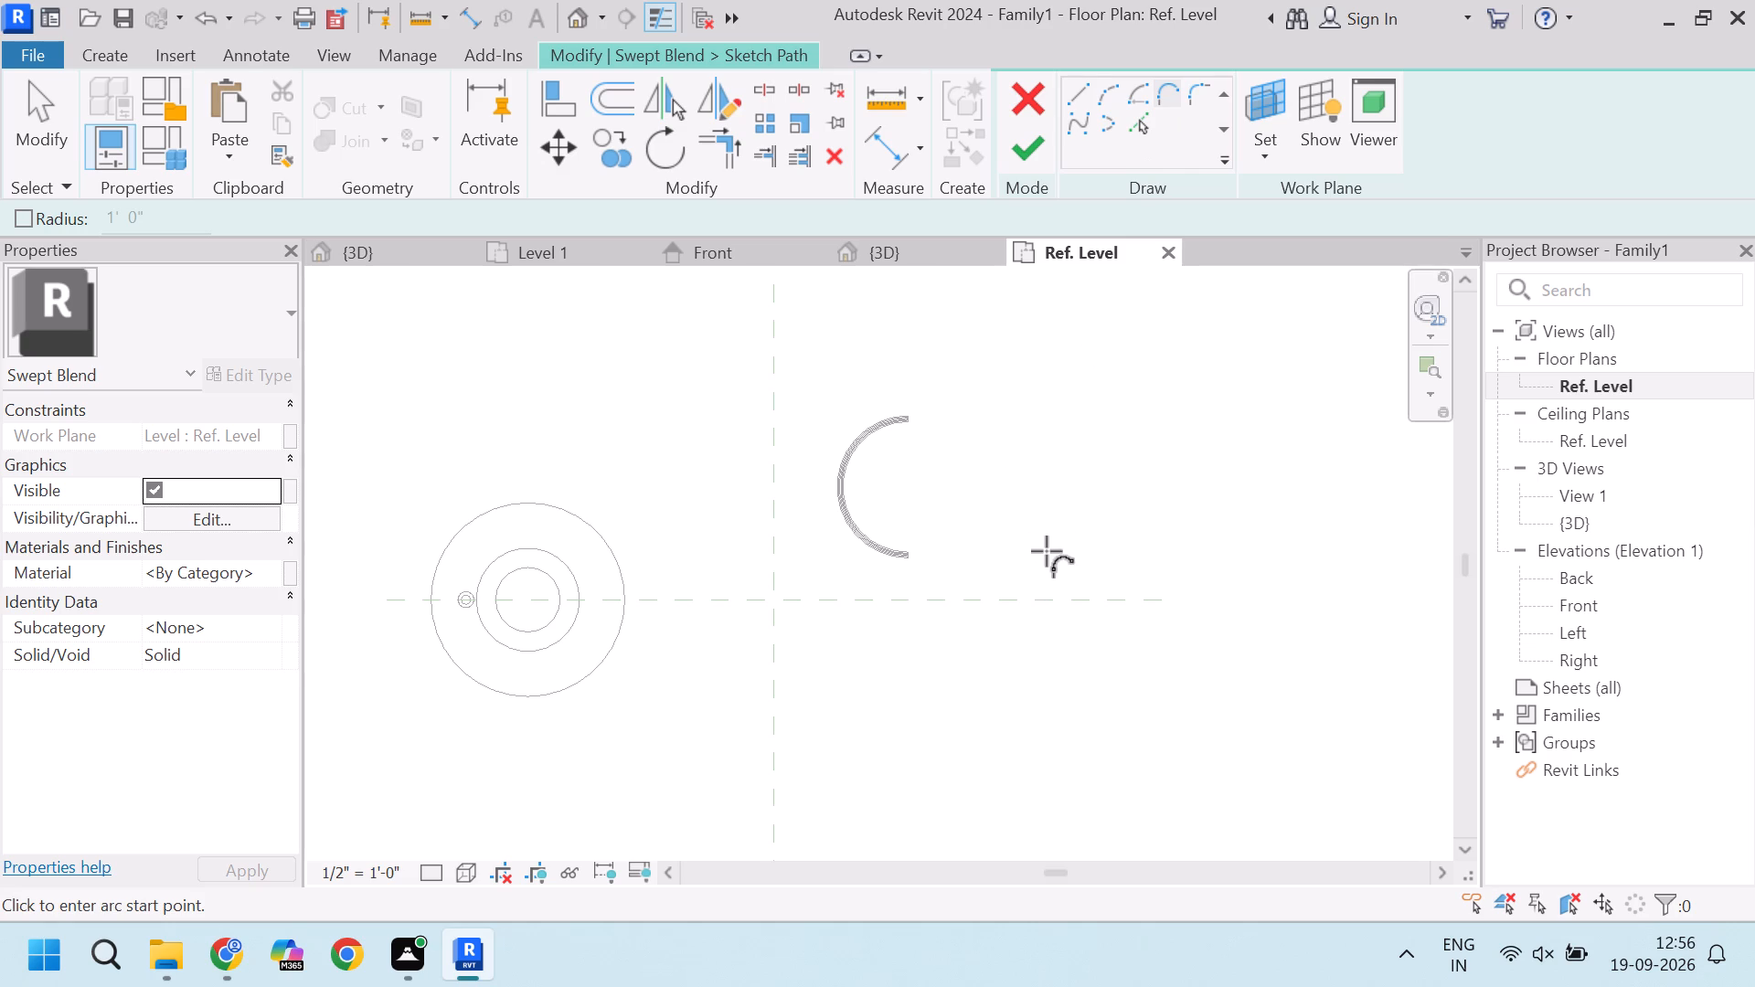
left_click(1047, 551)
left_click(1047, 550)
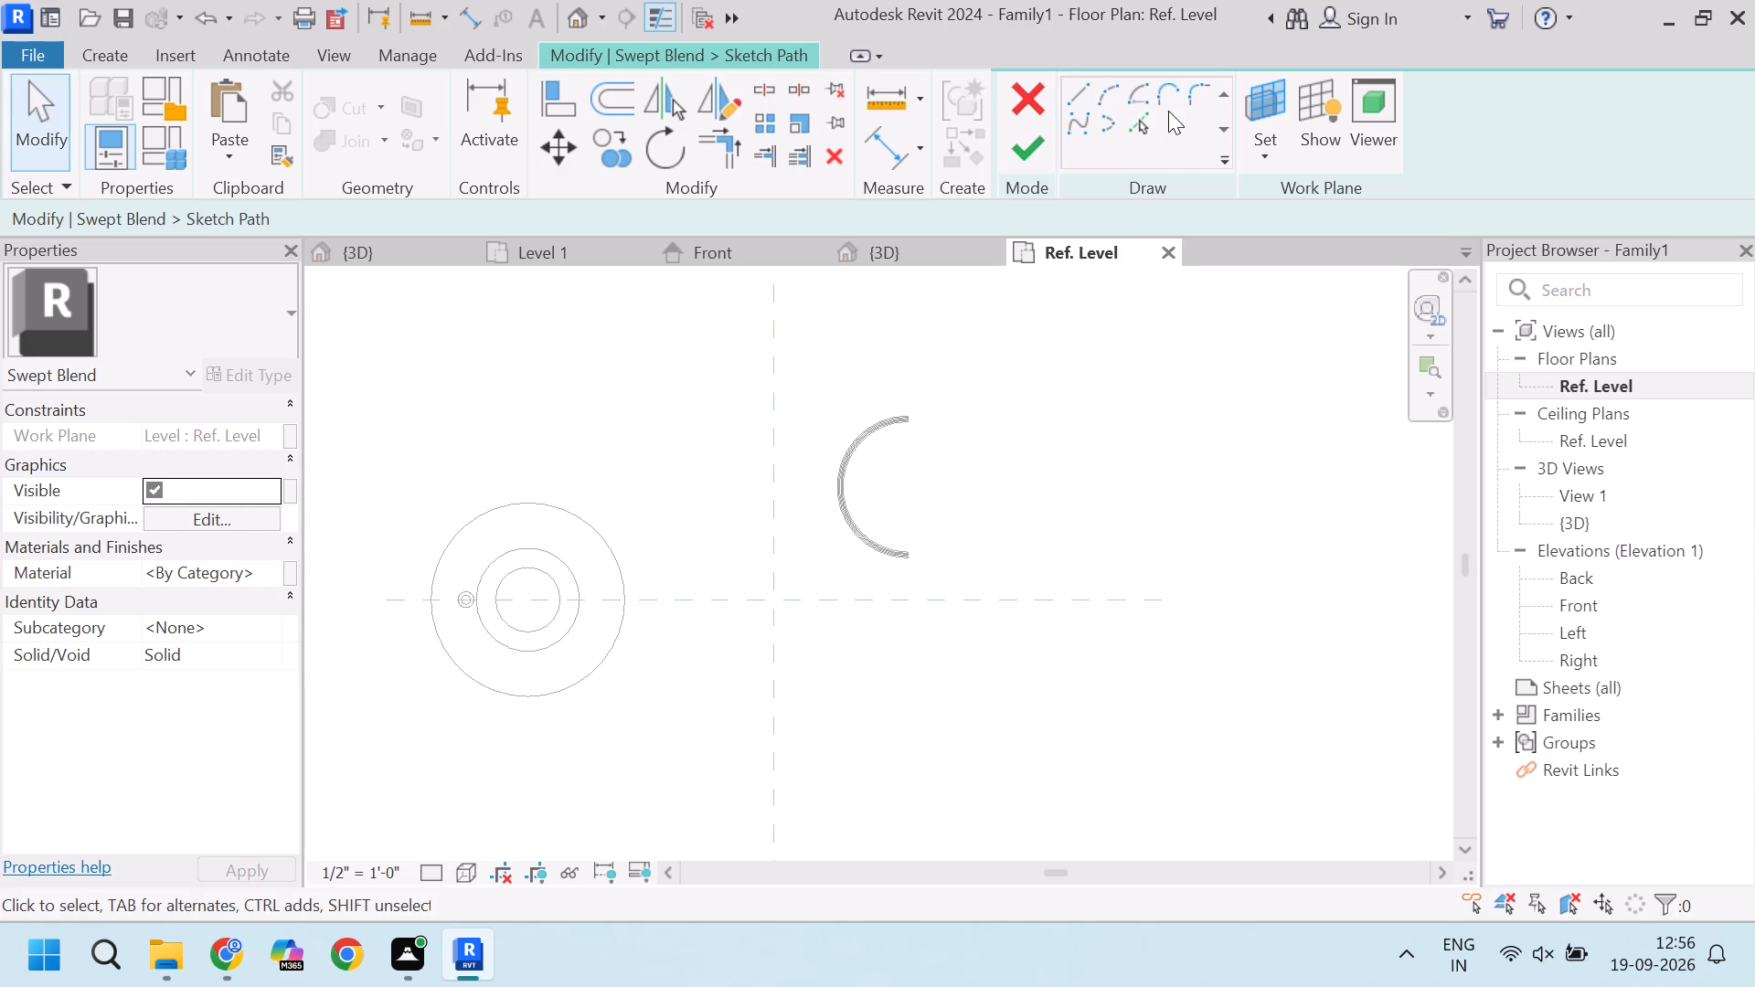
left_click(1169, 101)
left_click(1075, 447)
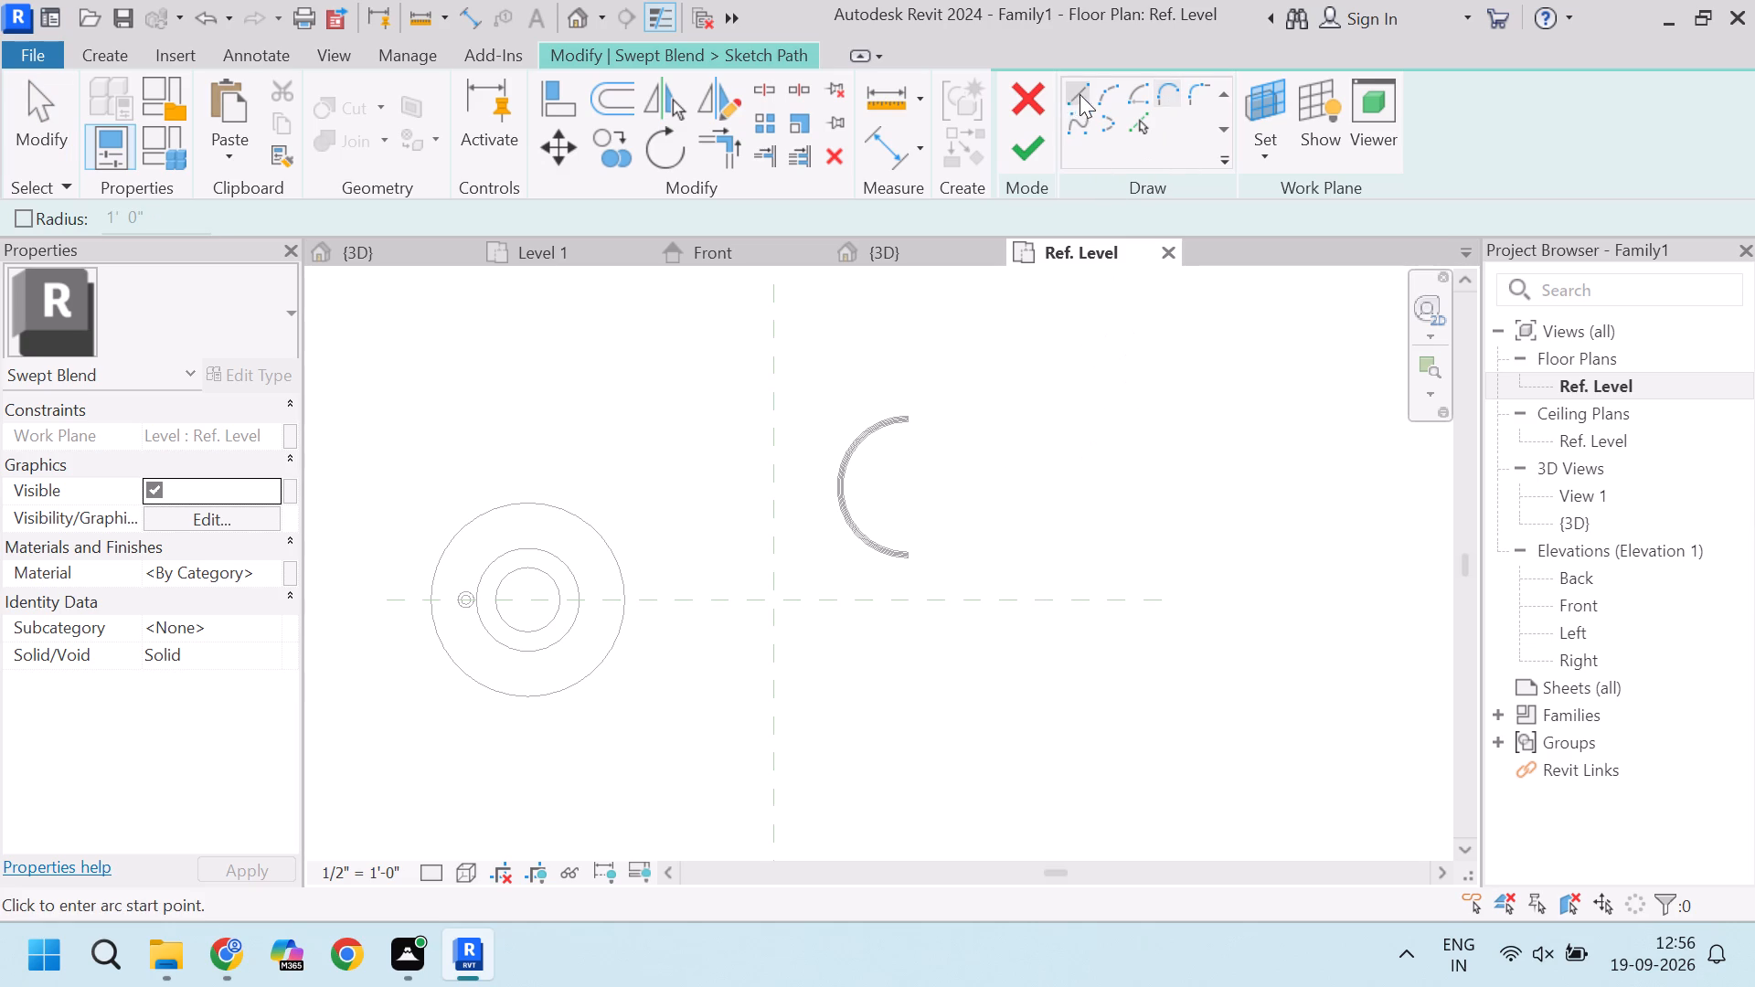
Draw a vertical path line about 2' - 5" long, beyond the open side of the arc sweep.
left_click(1080, 94)
left_click(1051, 550)
left_click(1059, 360)
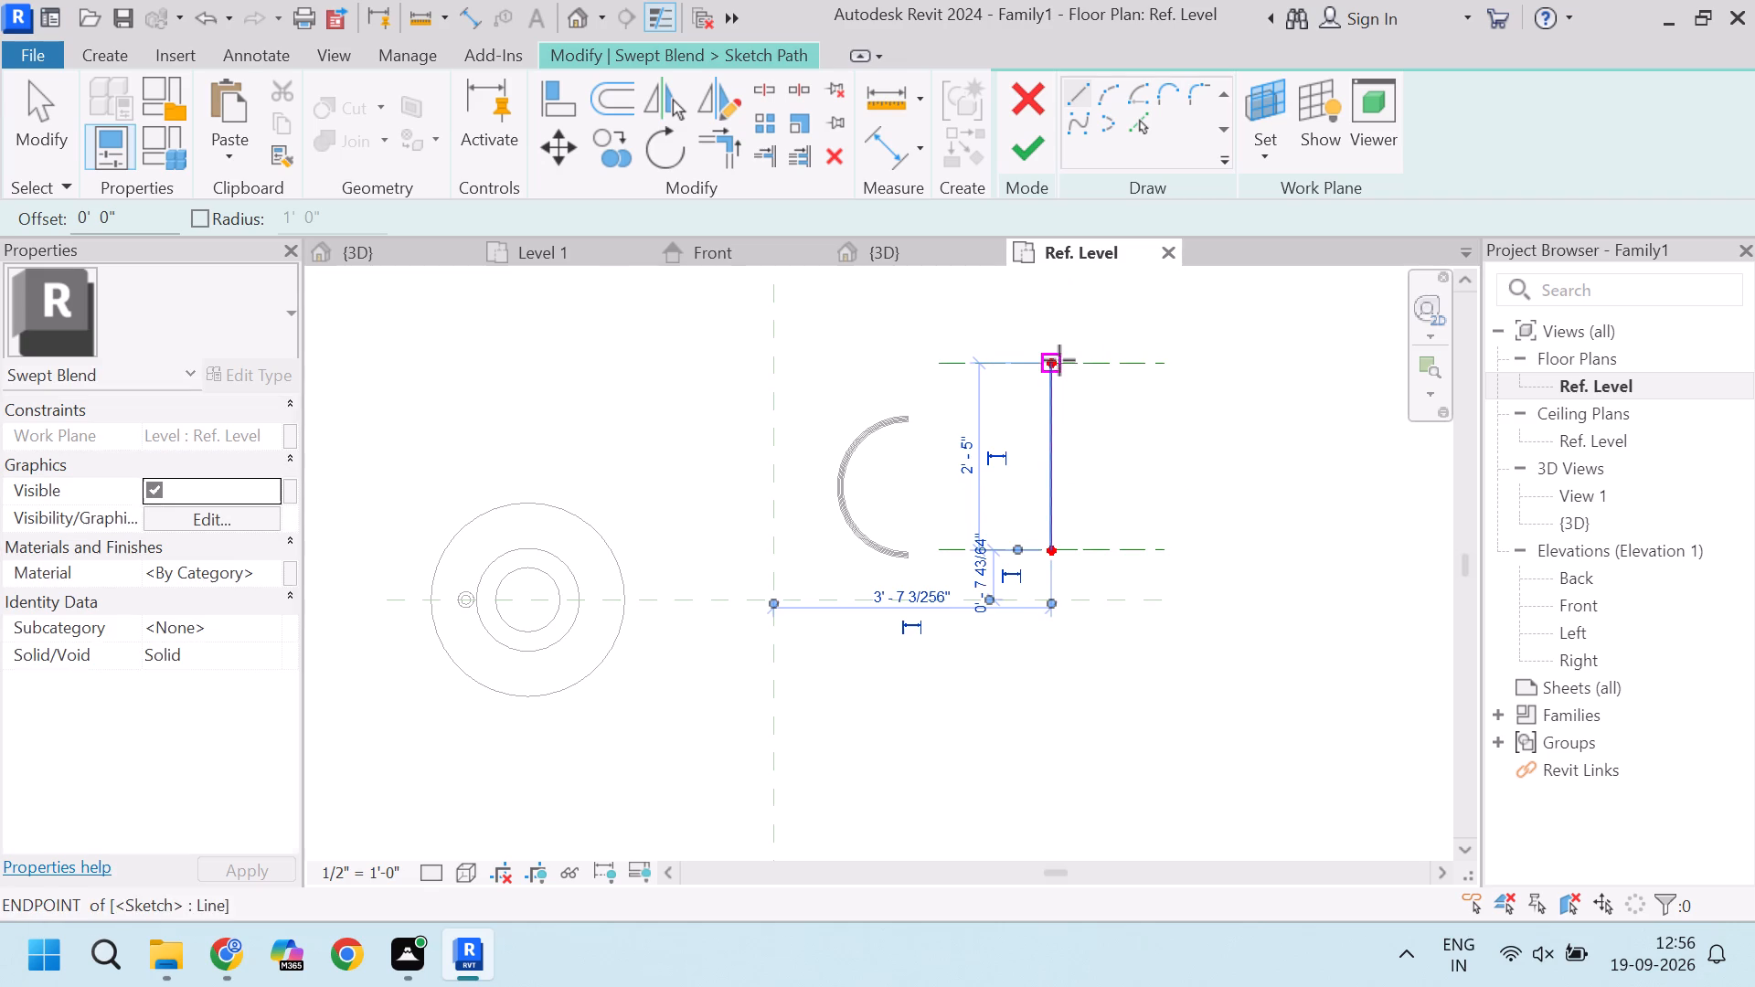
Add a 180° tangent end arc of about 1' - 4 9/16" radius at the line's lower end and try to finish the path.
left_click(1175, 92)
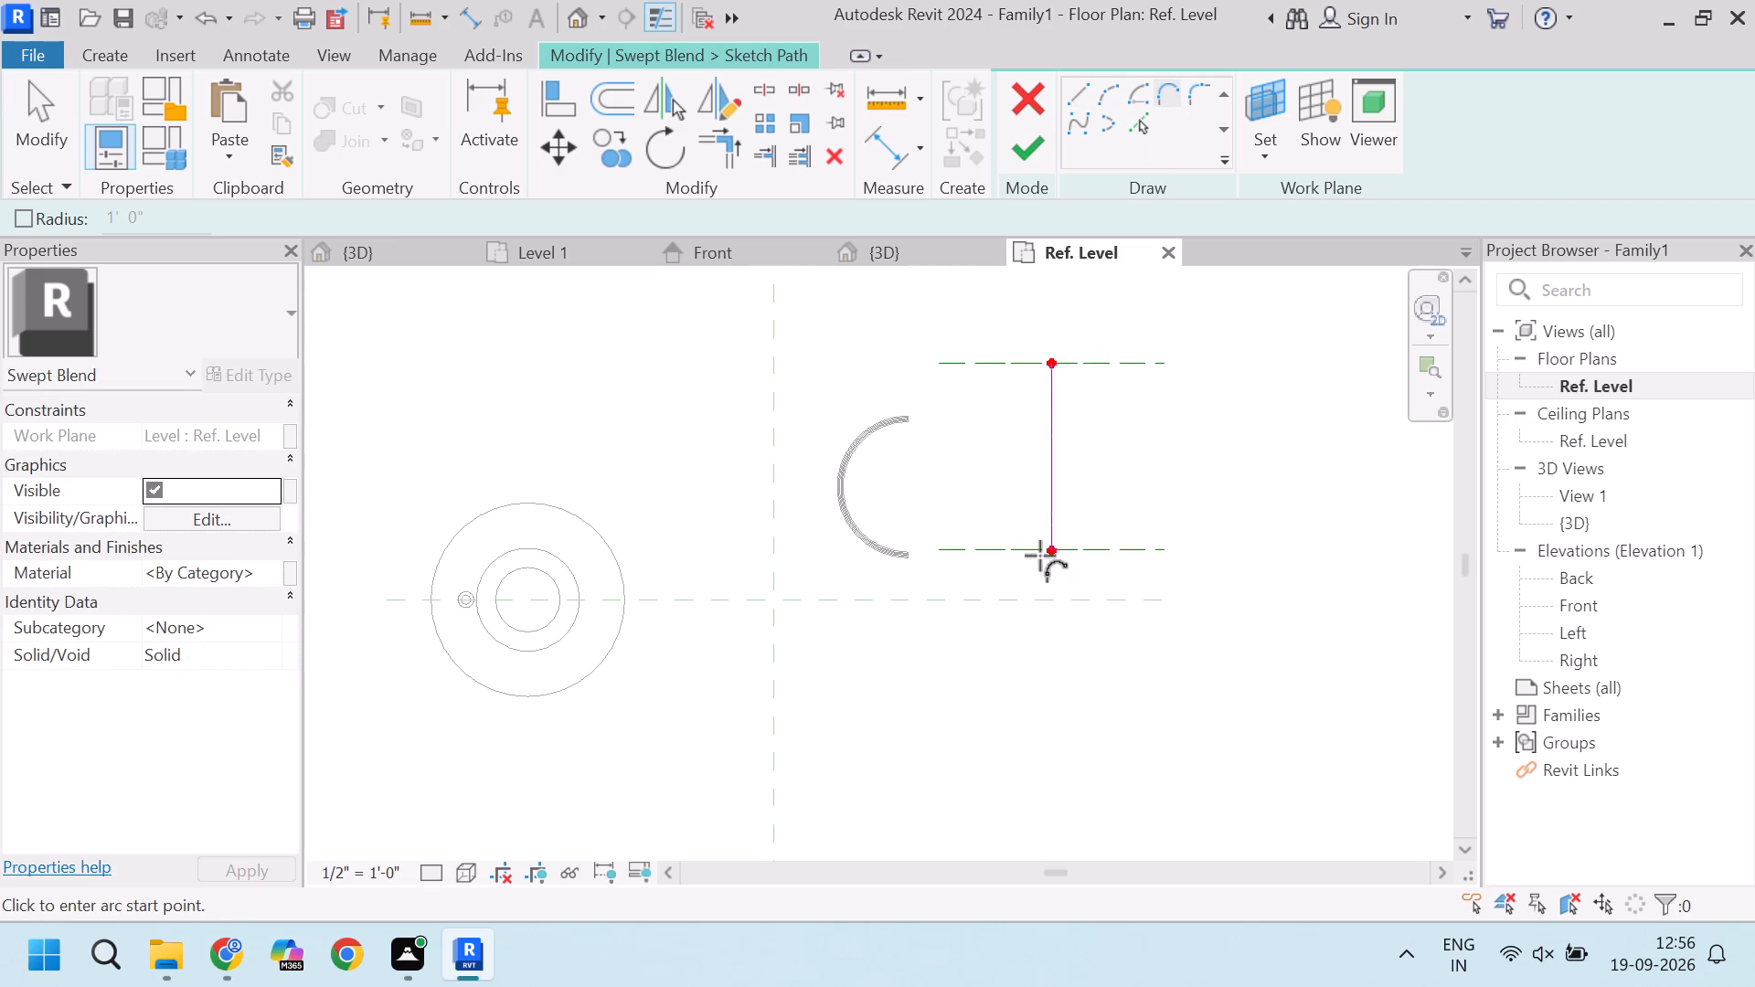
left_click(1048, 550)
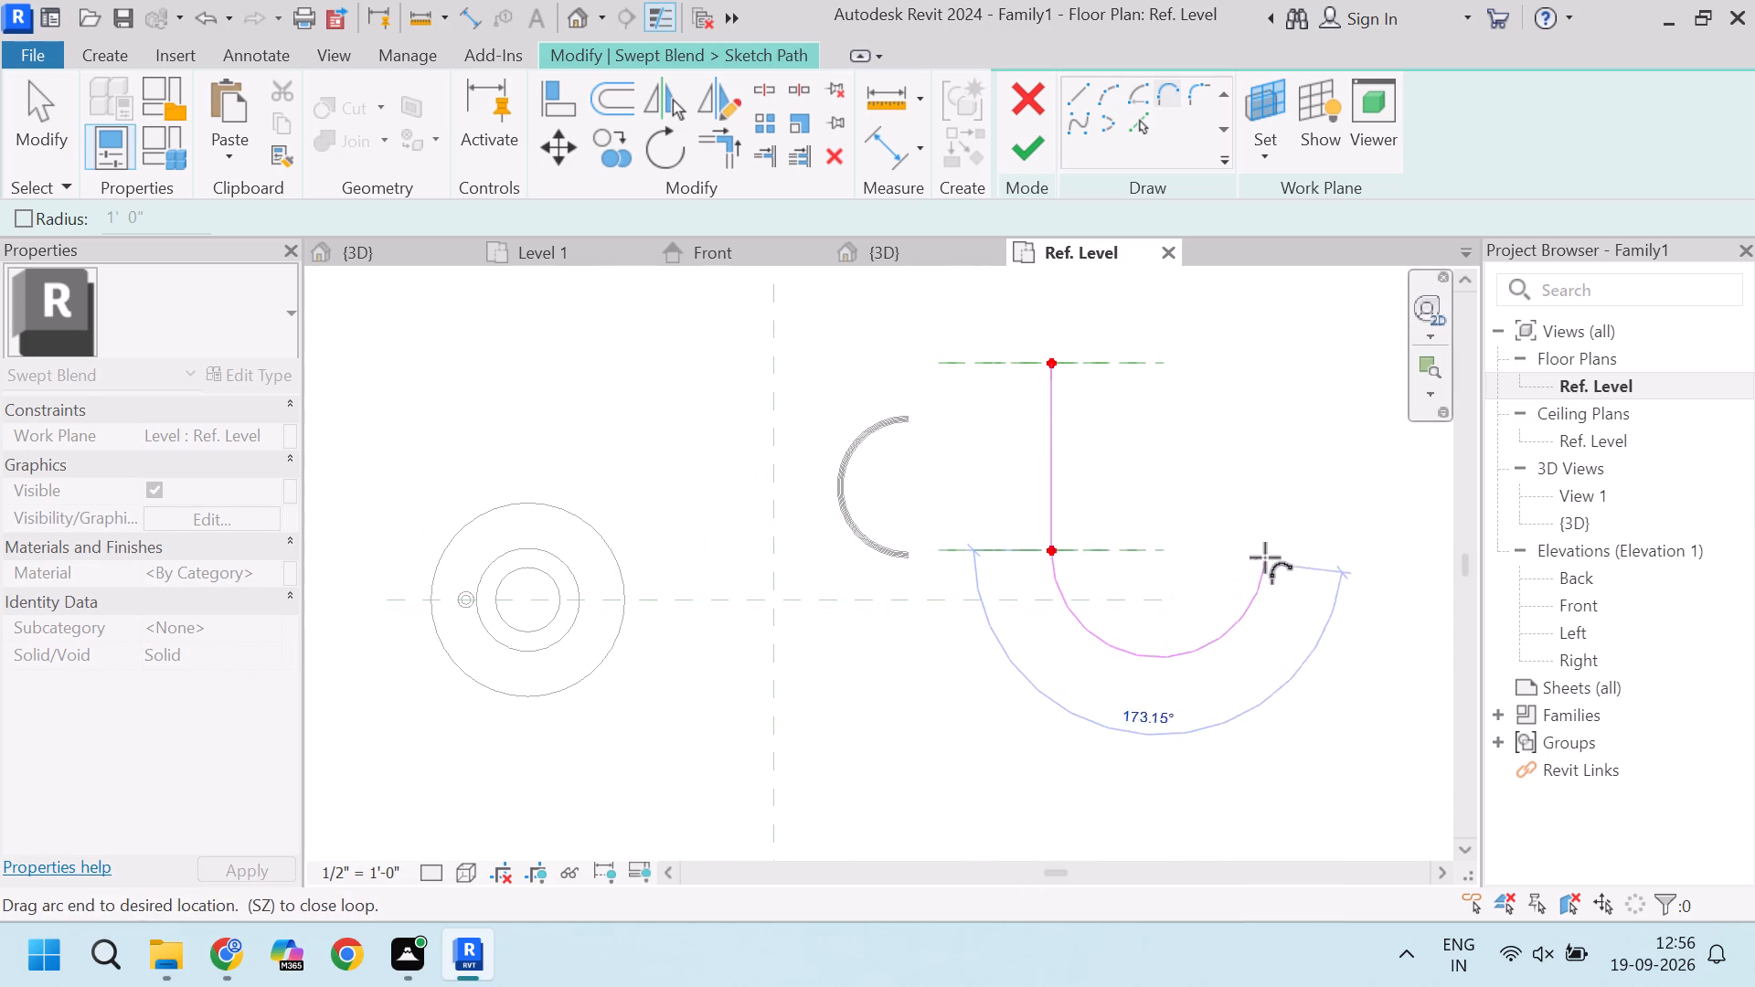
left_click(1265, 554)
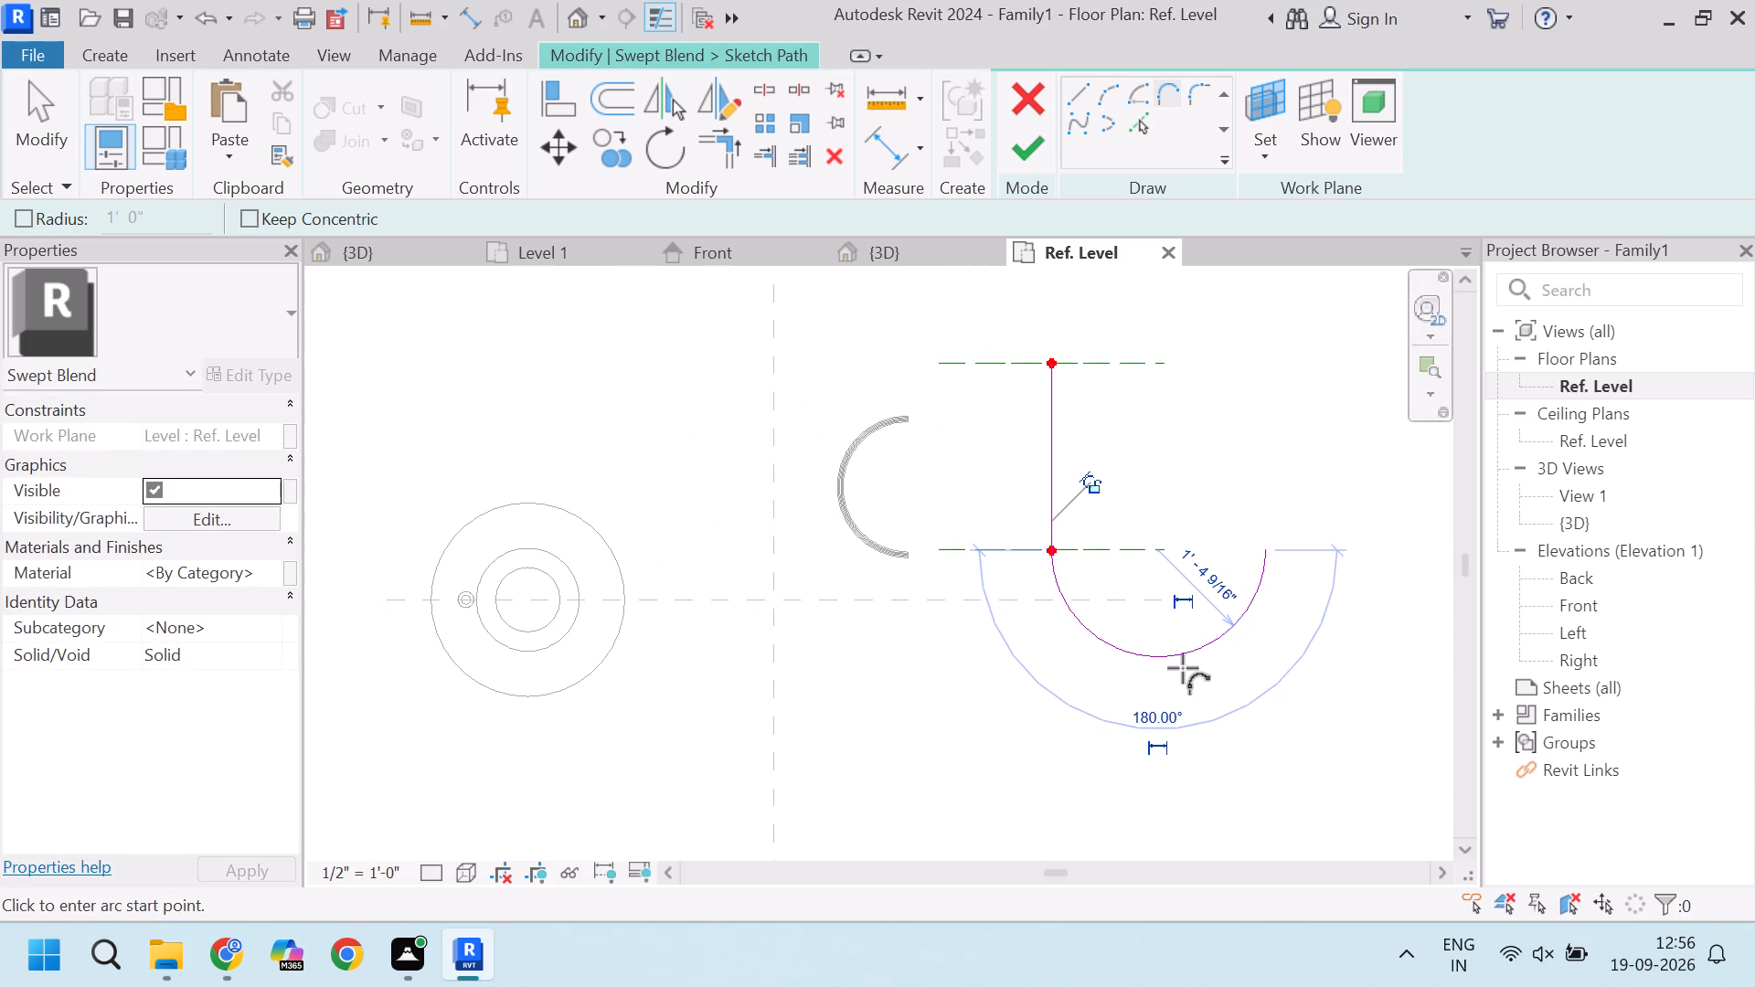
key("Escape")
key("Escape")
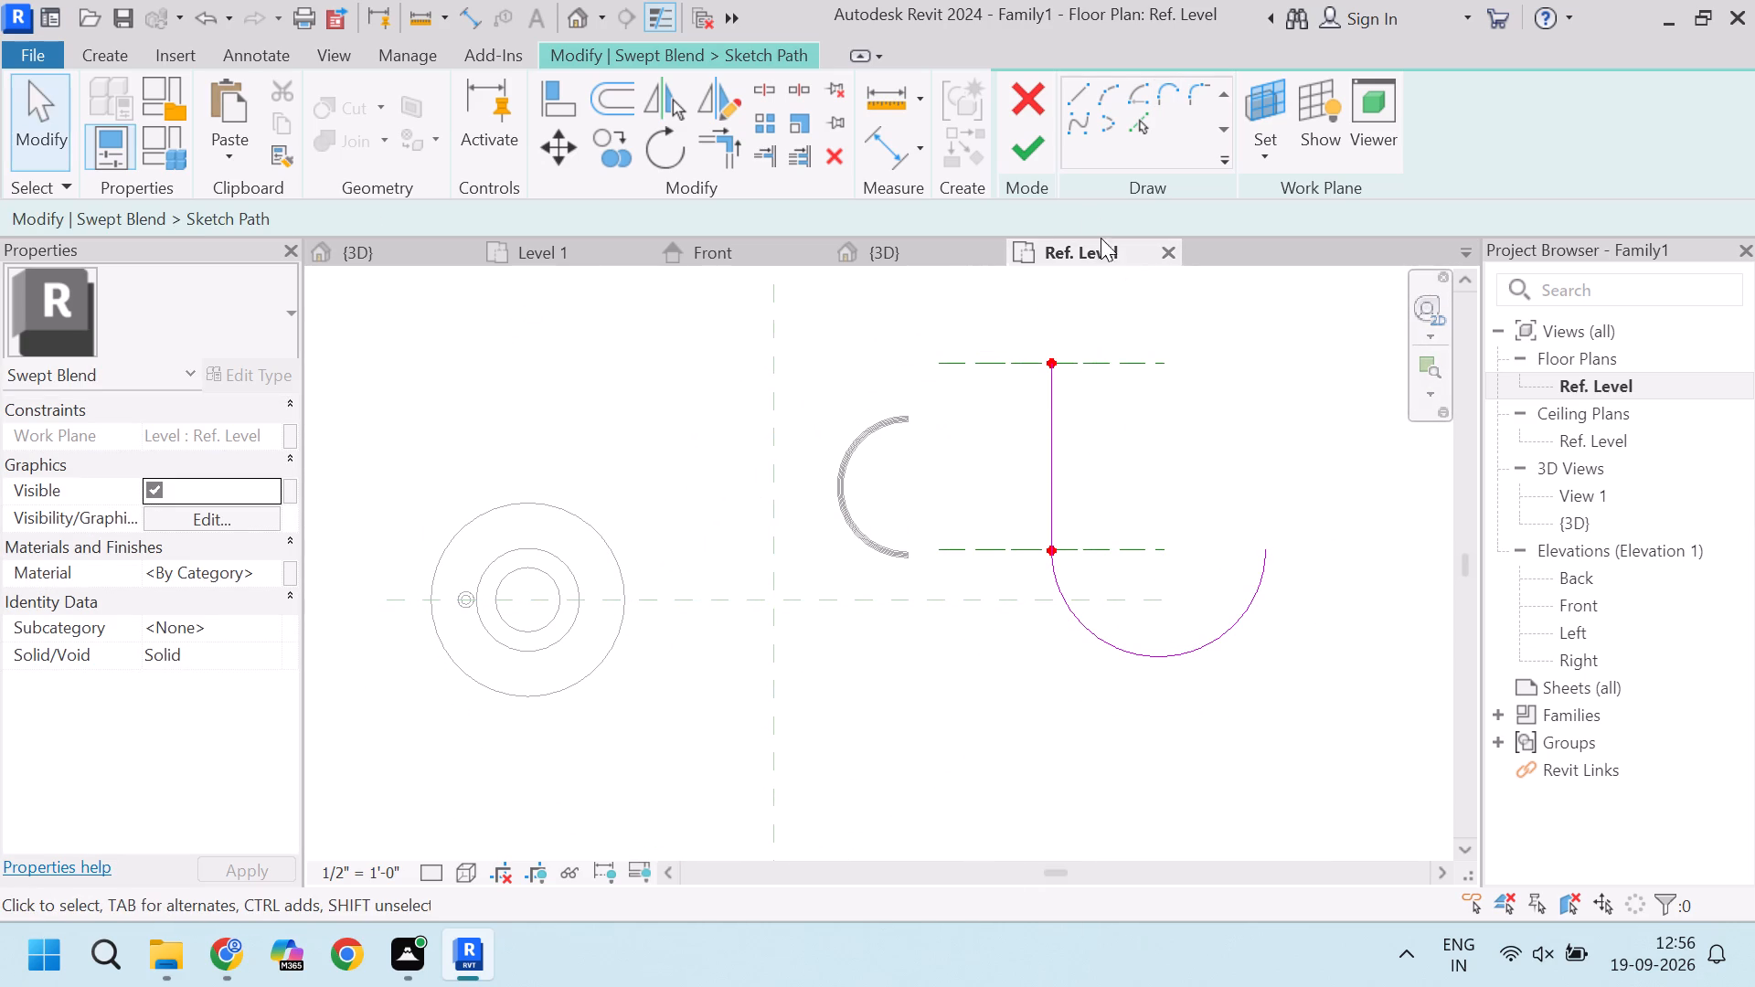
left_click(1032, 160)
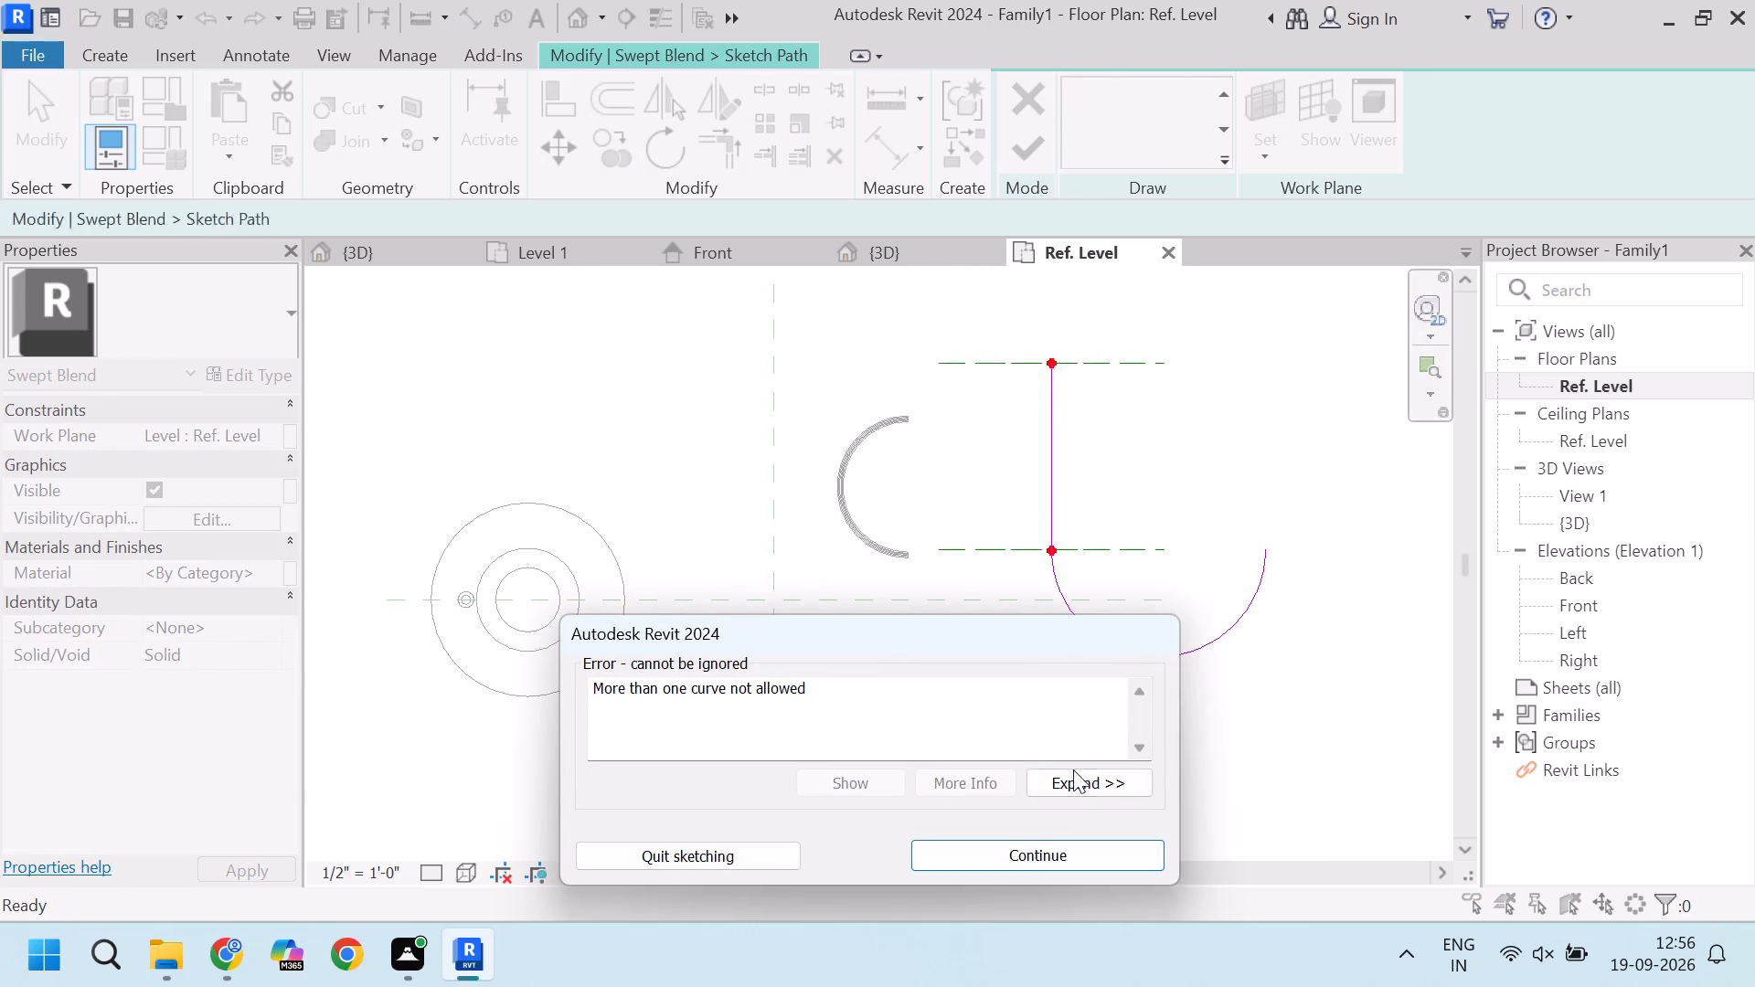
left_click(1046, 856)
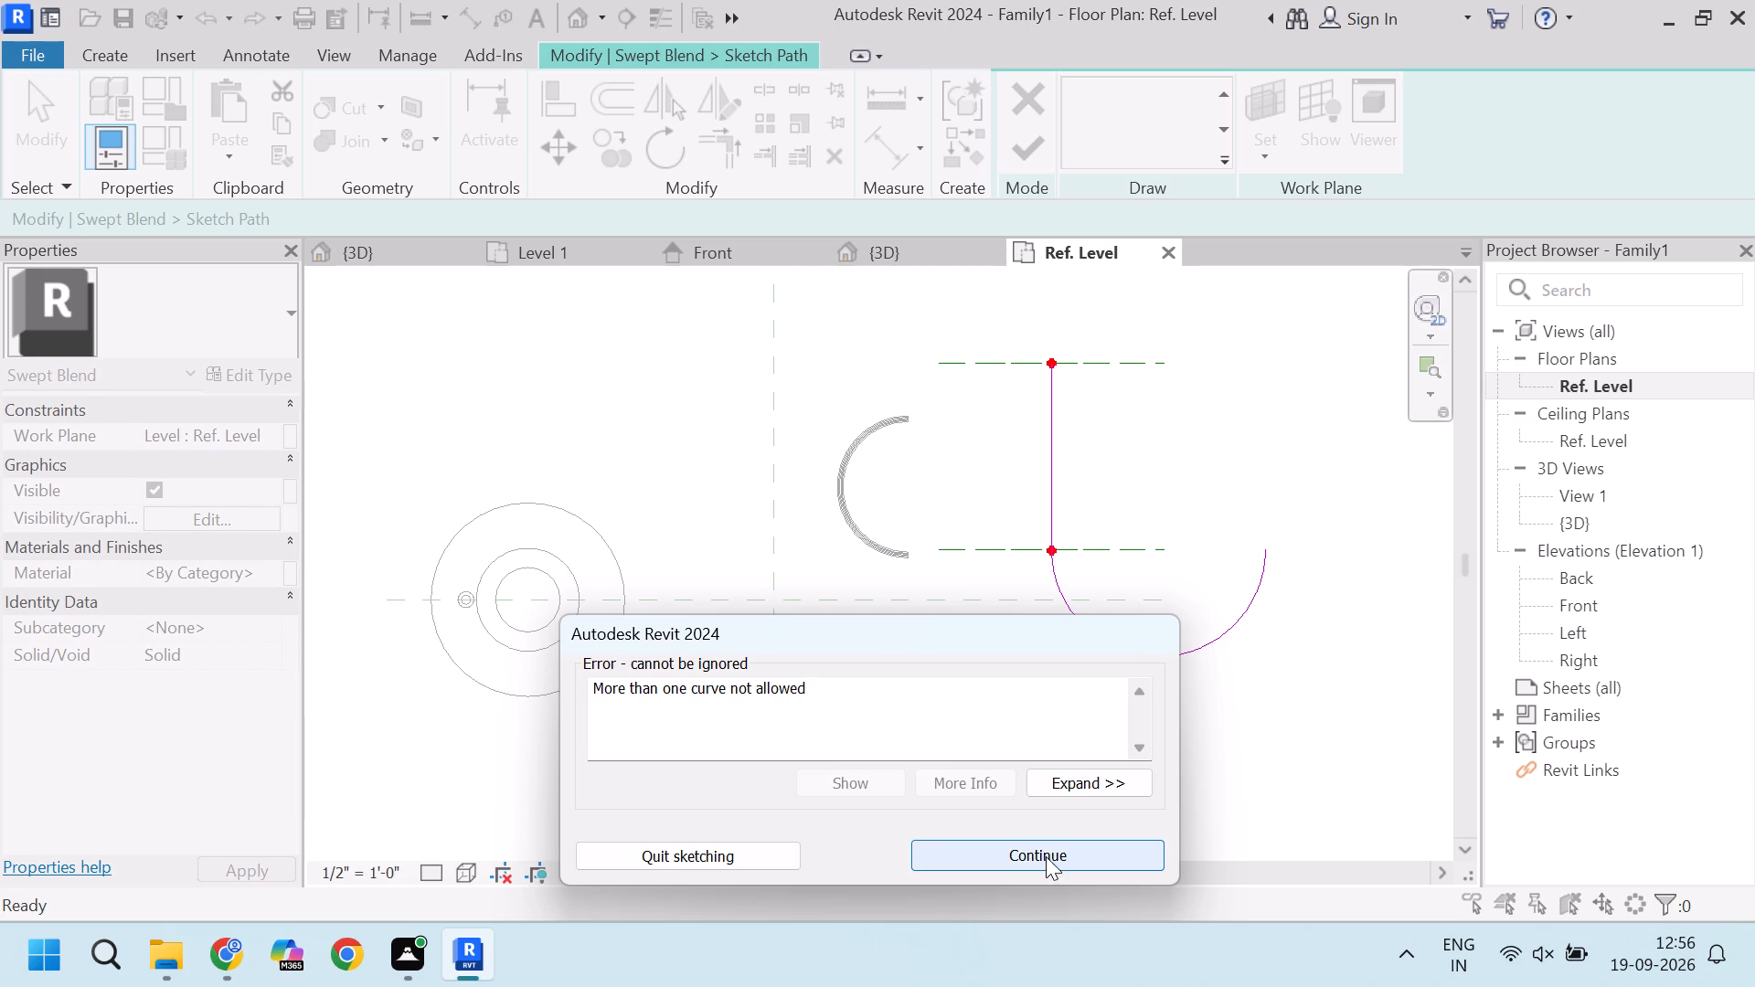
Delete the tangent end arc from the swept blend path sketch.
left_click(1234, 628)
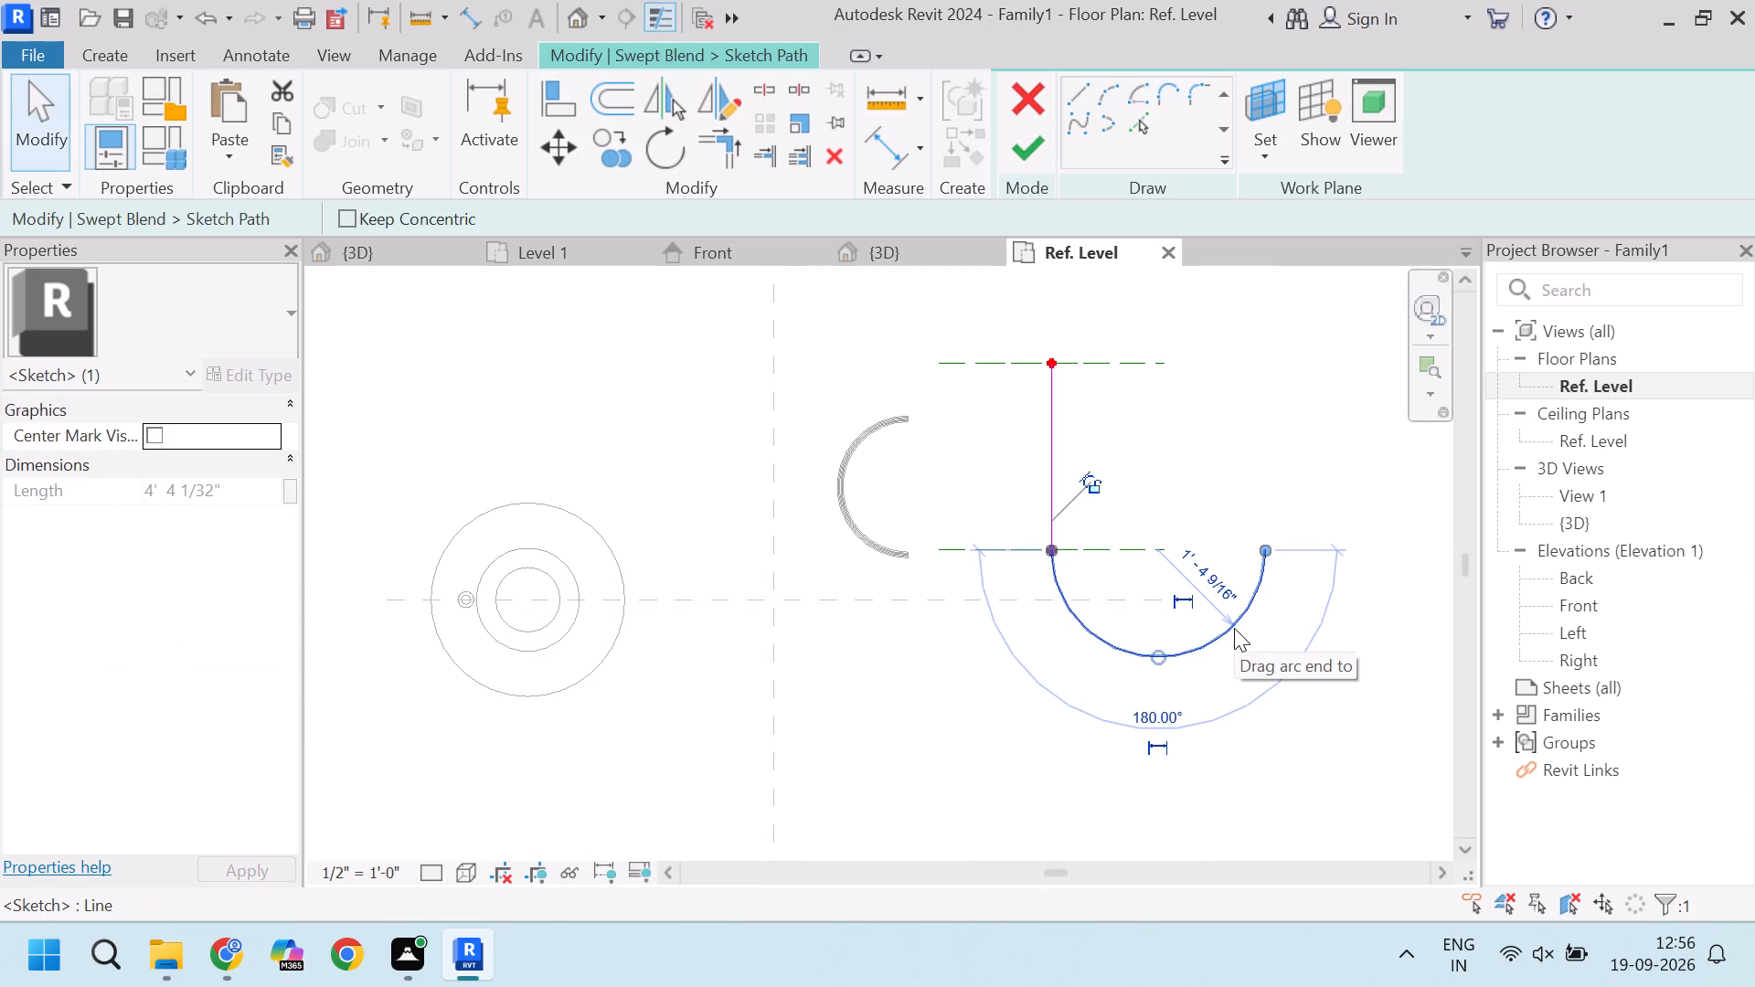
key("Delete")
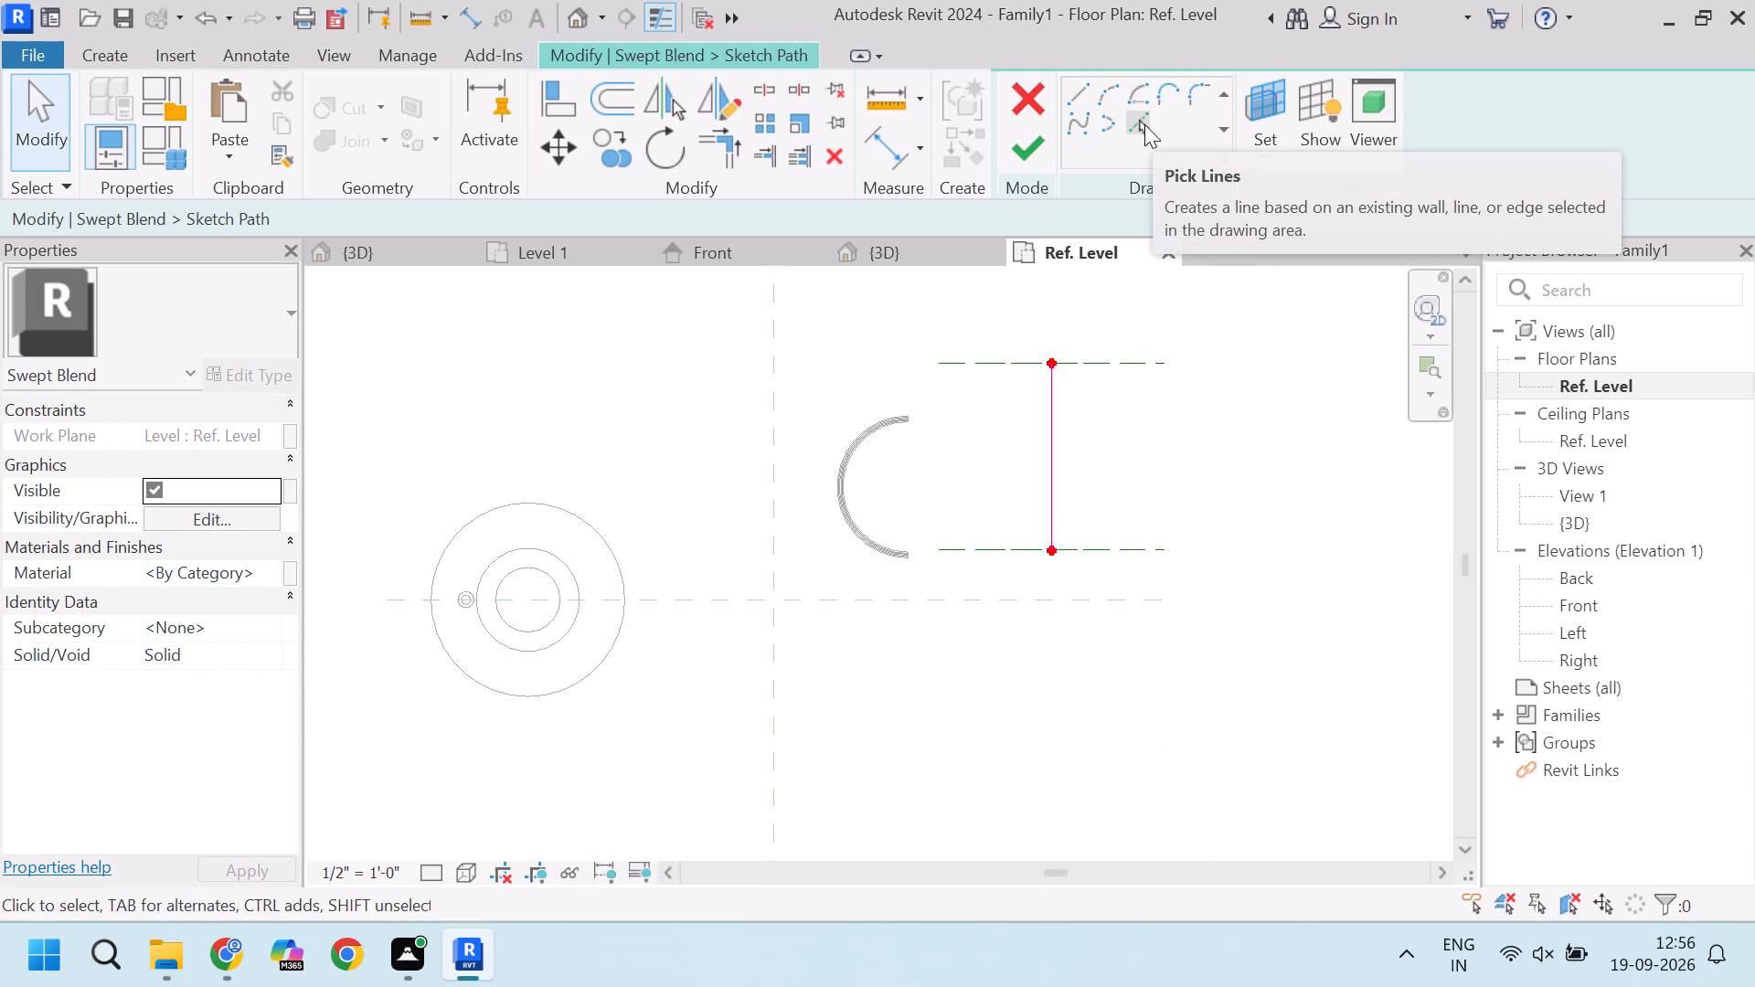
Add an arc to the swept blend path by picking the inner curved edge of the stepped arc sweep.
left_click(1144, 124)
scroll(856, 460, "up", 4)
left_click(846, 492)
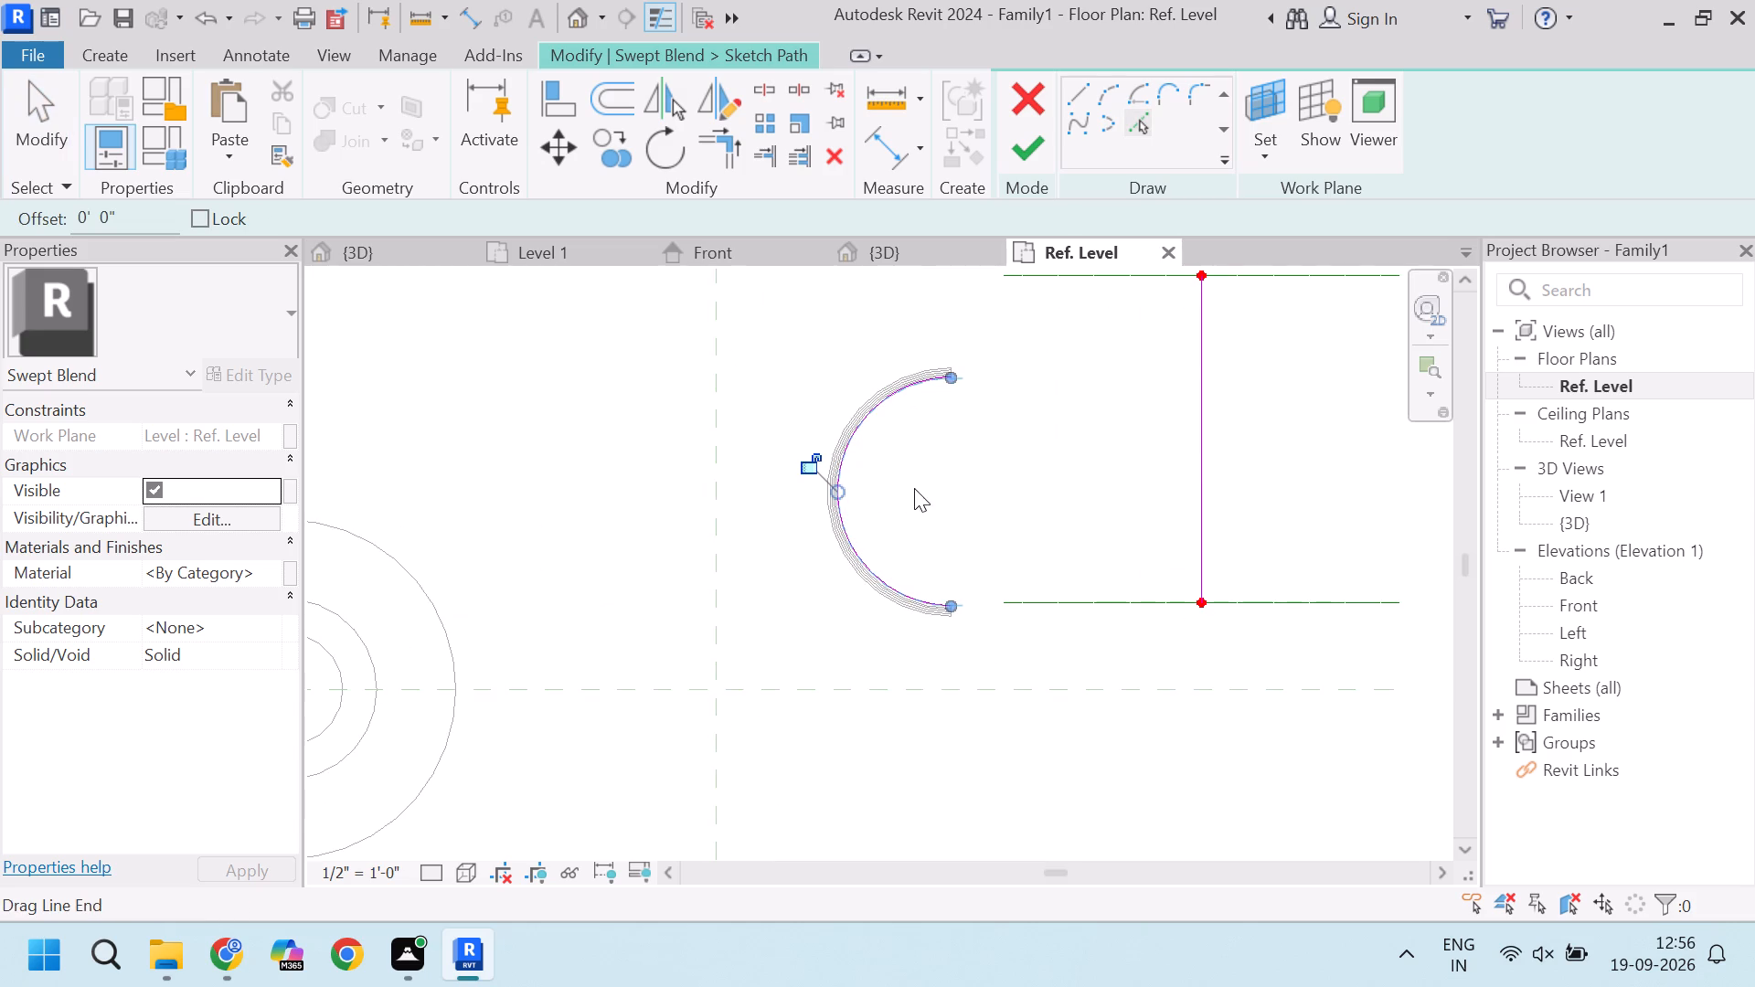
scroll(949, 493, "up", 3)
scroll(955, 514, "down", 3)
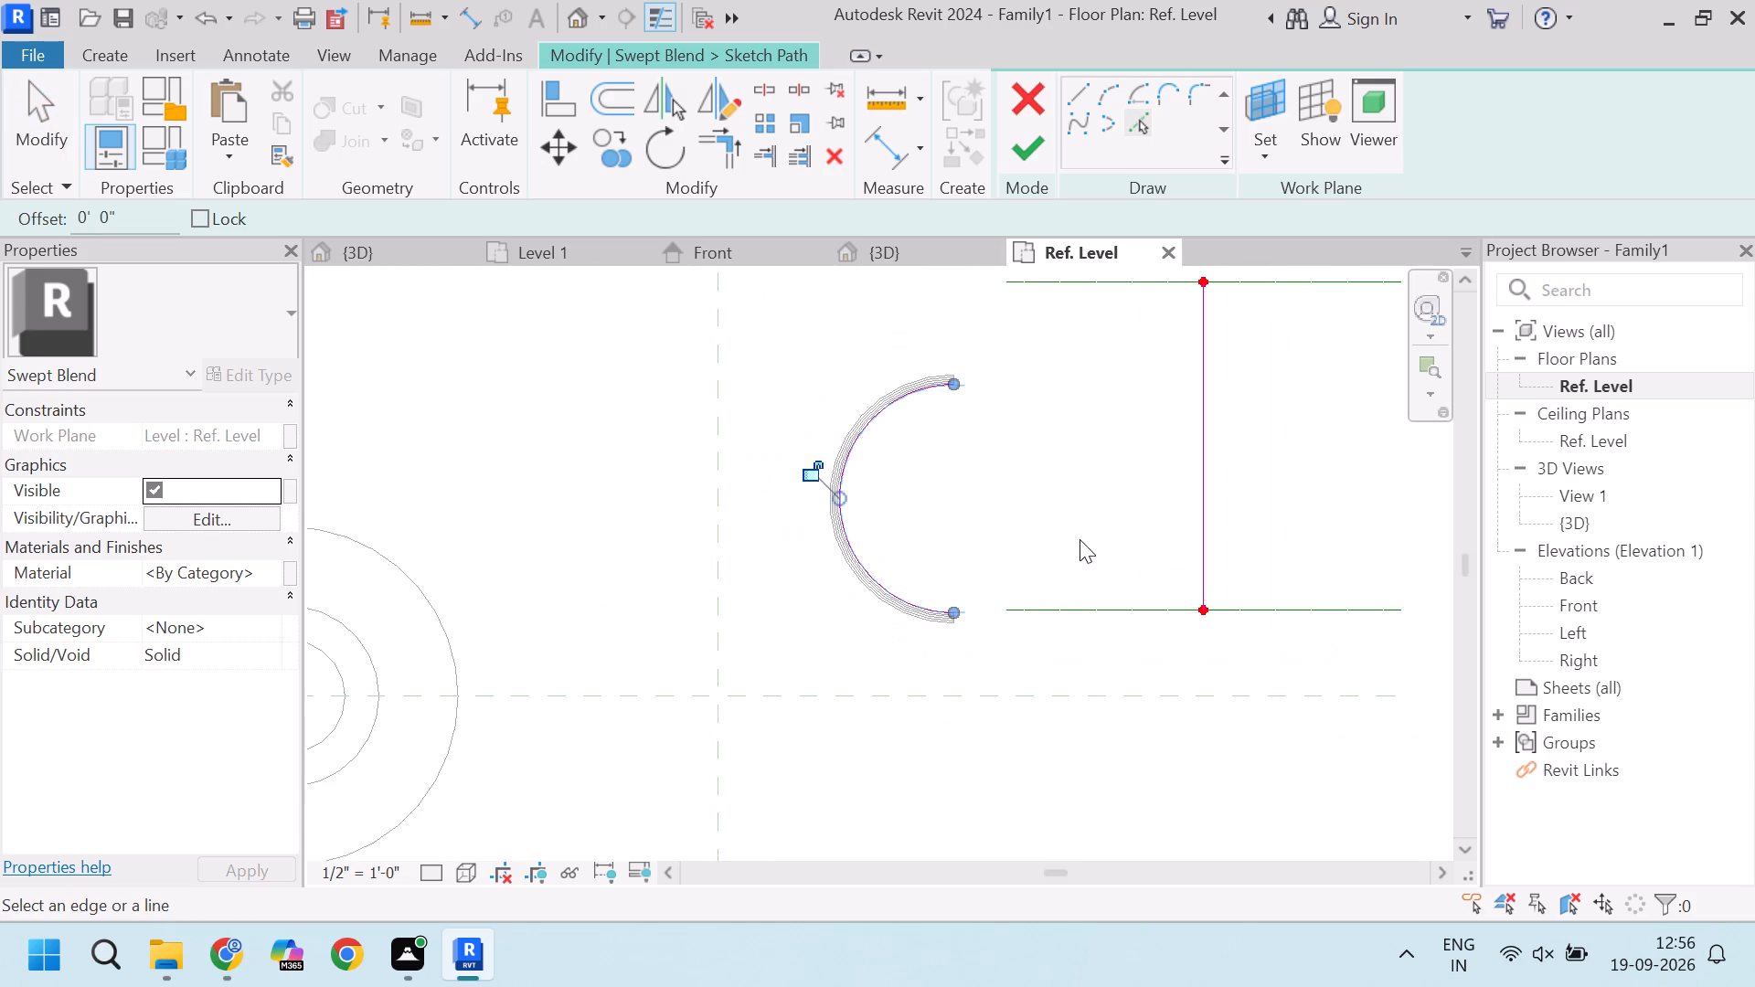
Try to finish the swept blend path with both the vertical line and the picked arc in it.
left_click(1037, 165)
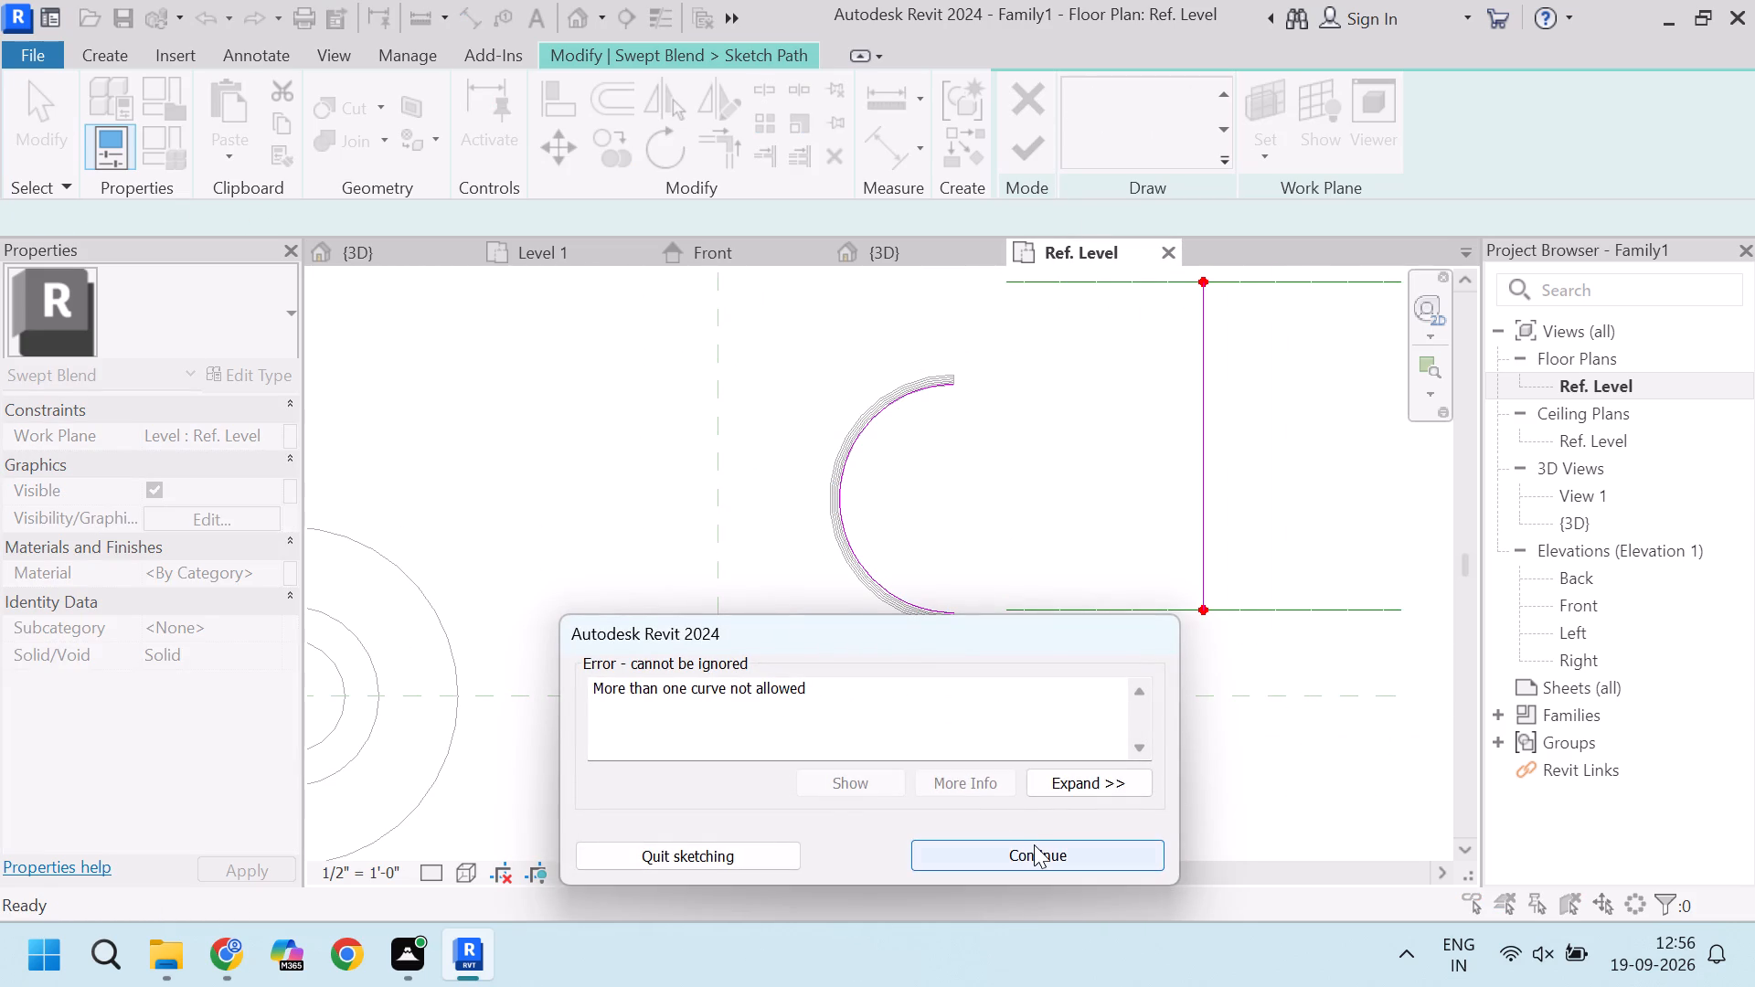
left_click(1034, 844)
Delete the vertical line from the swept blend path sketch and finish the path with only the arc.
scroll(1182, 526, "down", 4)
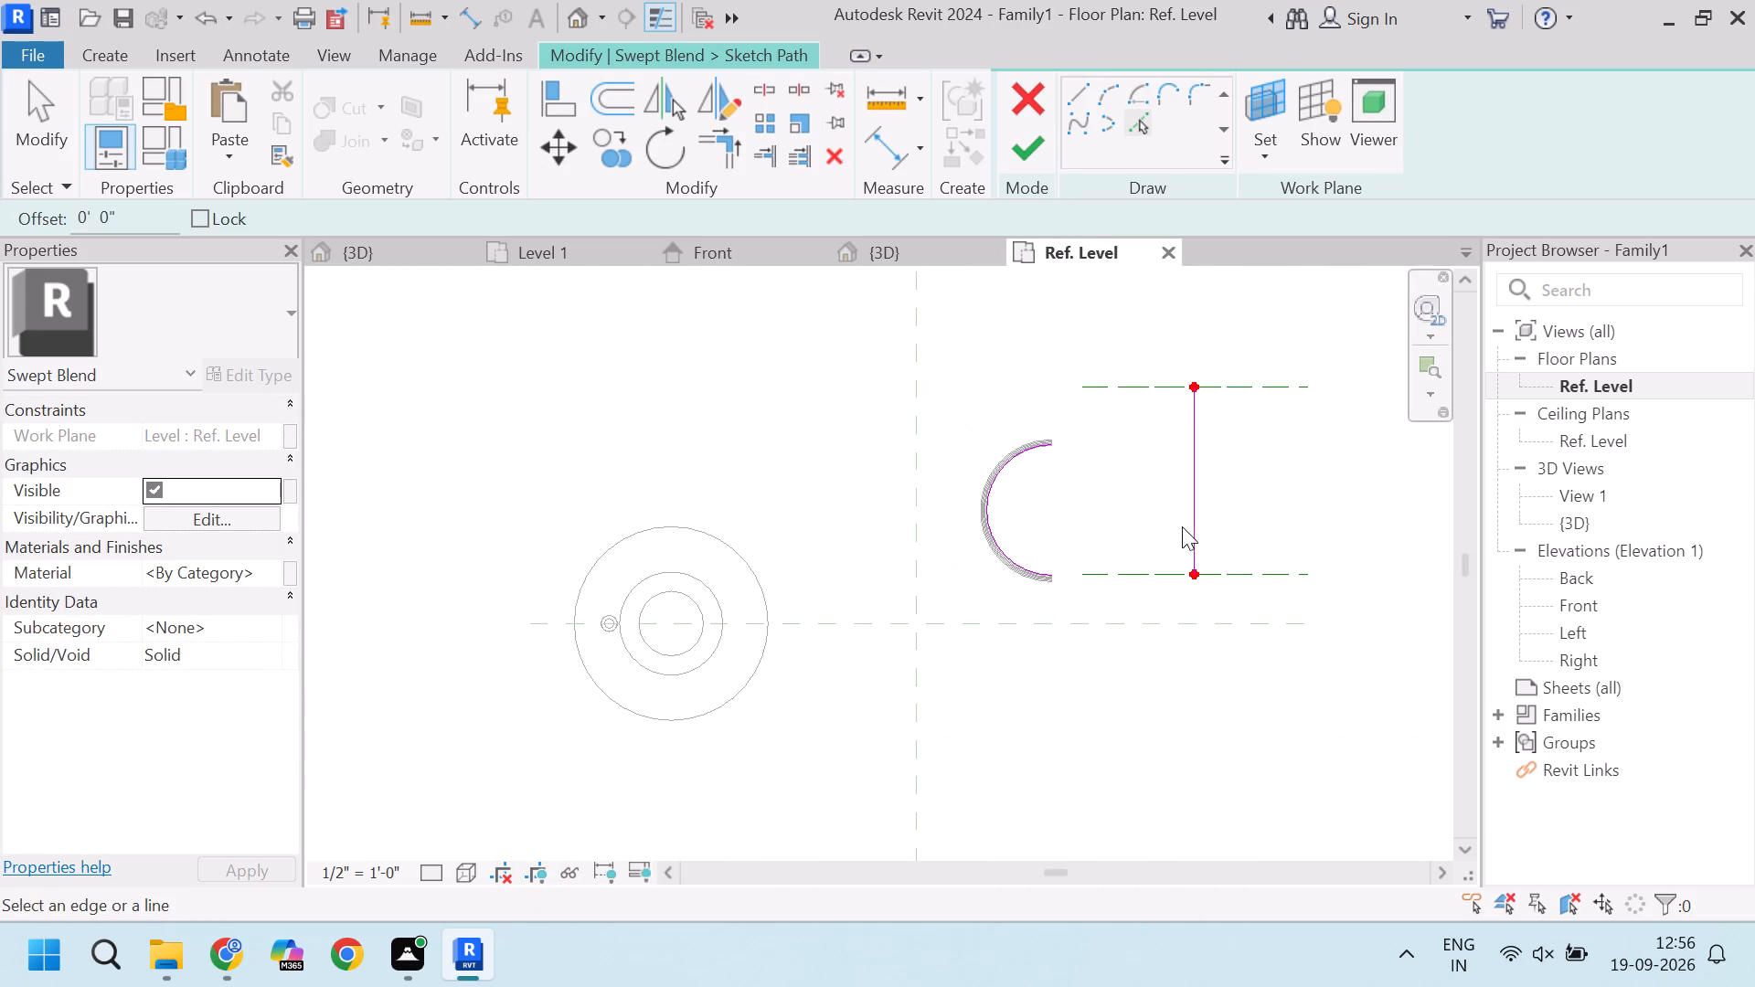
left_click(1186, 418)
triple_click(1195, 429)
left_click_drag(1090, 330, 1282, 656)
left_click_drag(1268, 597, 1165, 479)
key("Escape")
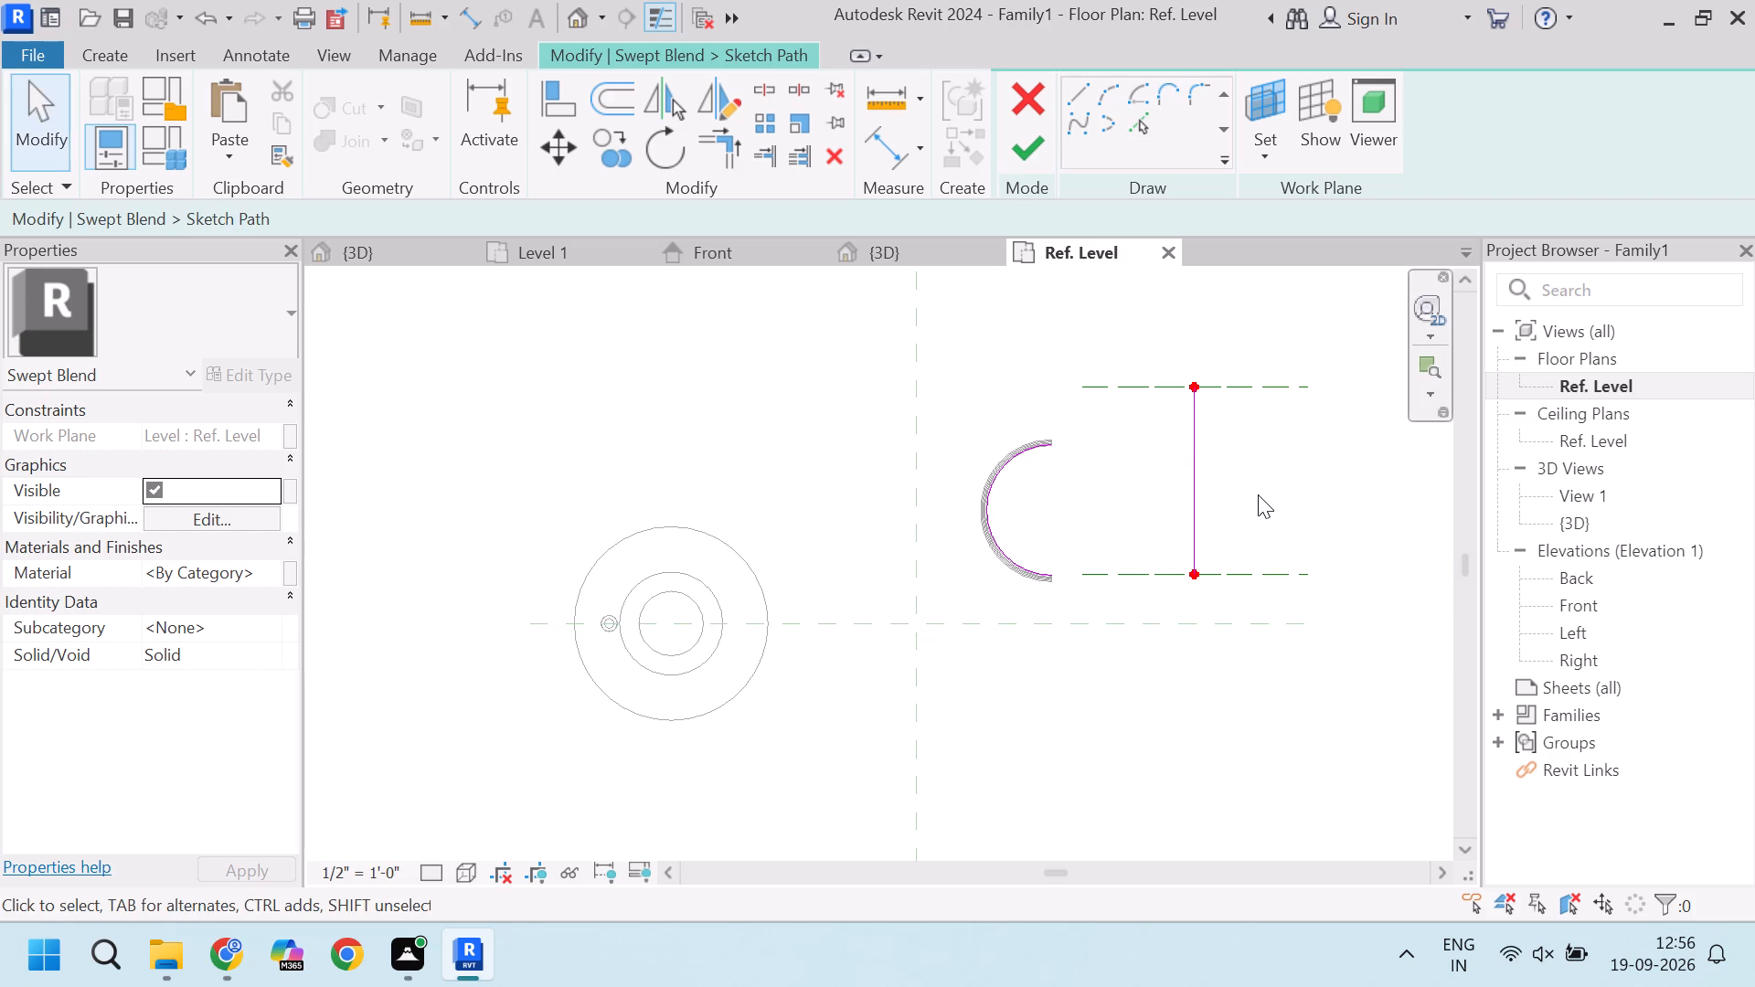
key("Escape")
key("Escape")
key("Escape")
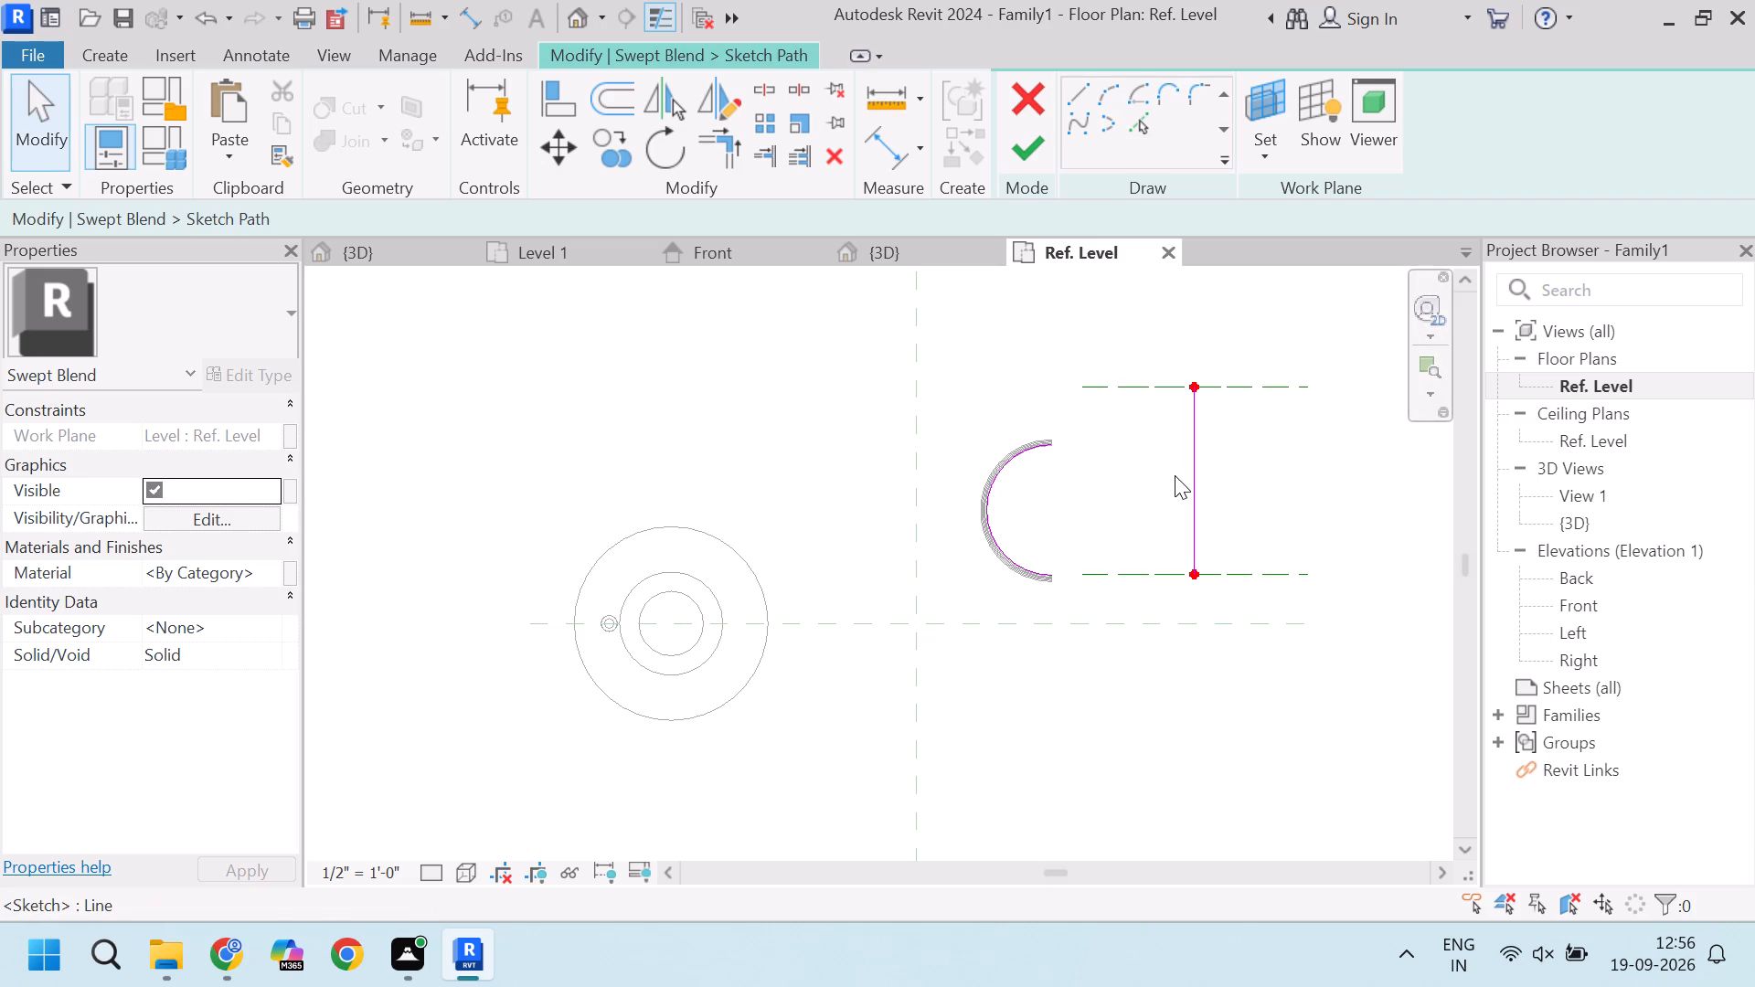
right_click(1175, 475)
key("Escape")
key("Escape")
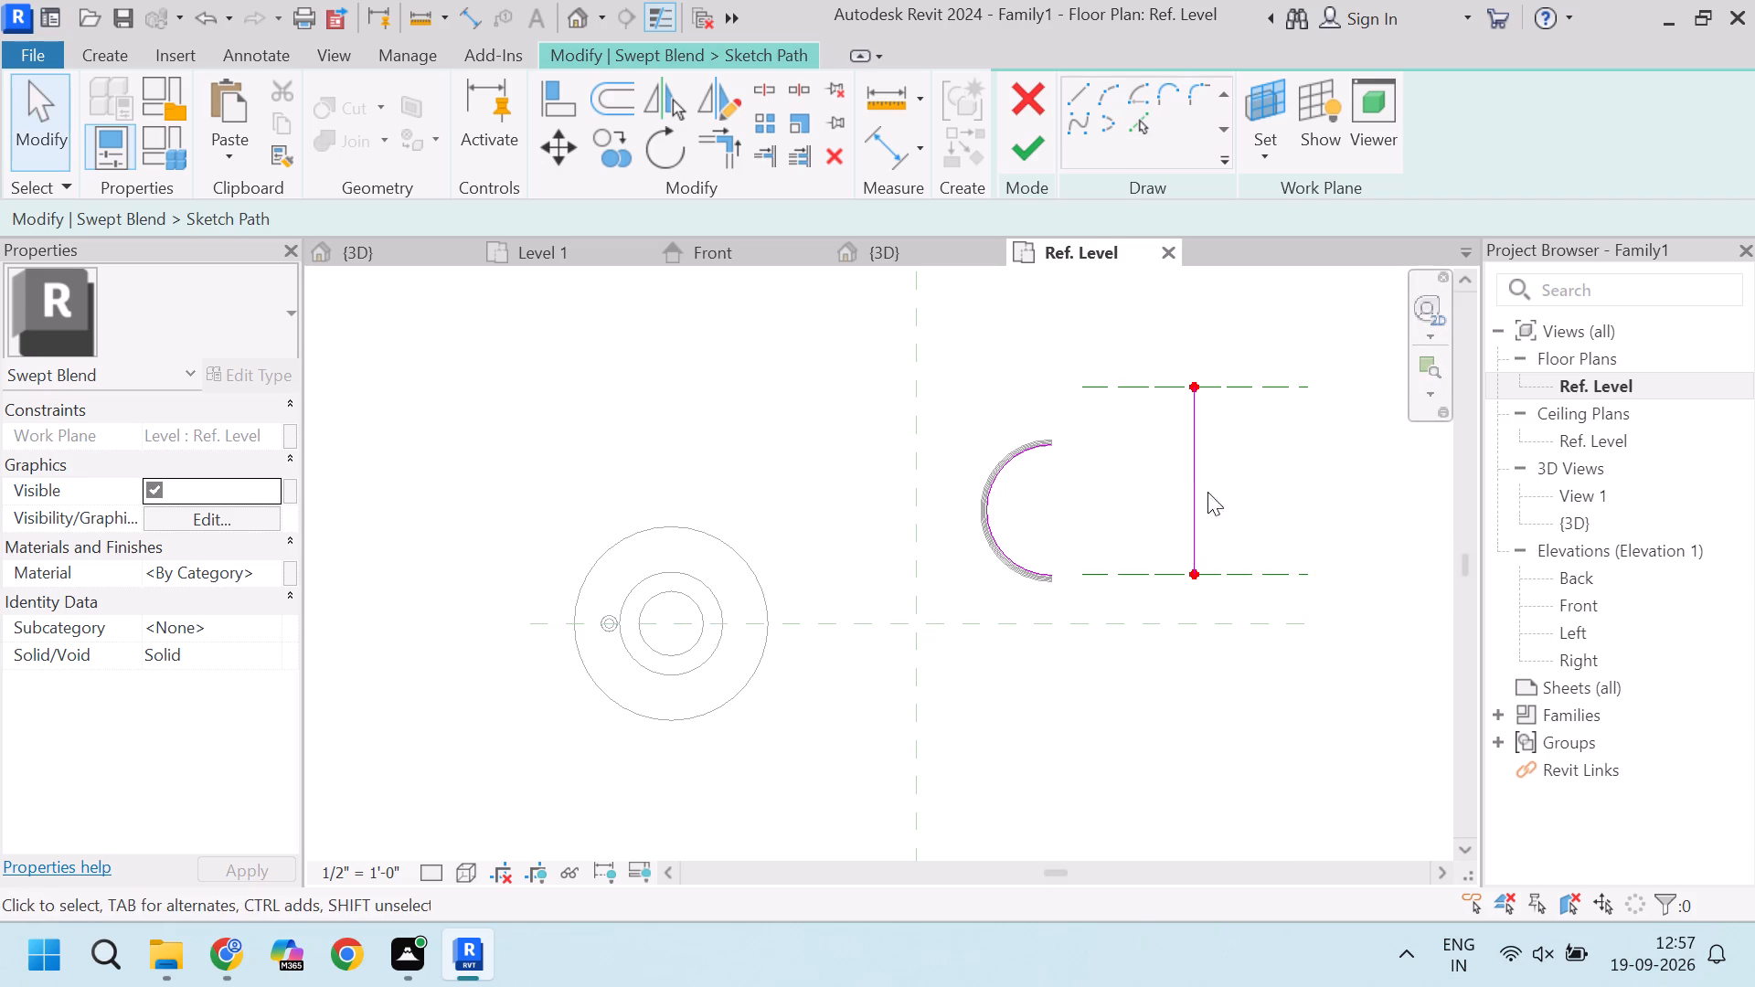
left_click(1188, 483)
key("Delete")
scroll(1017, 489, "up", 2)
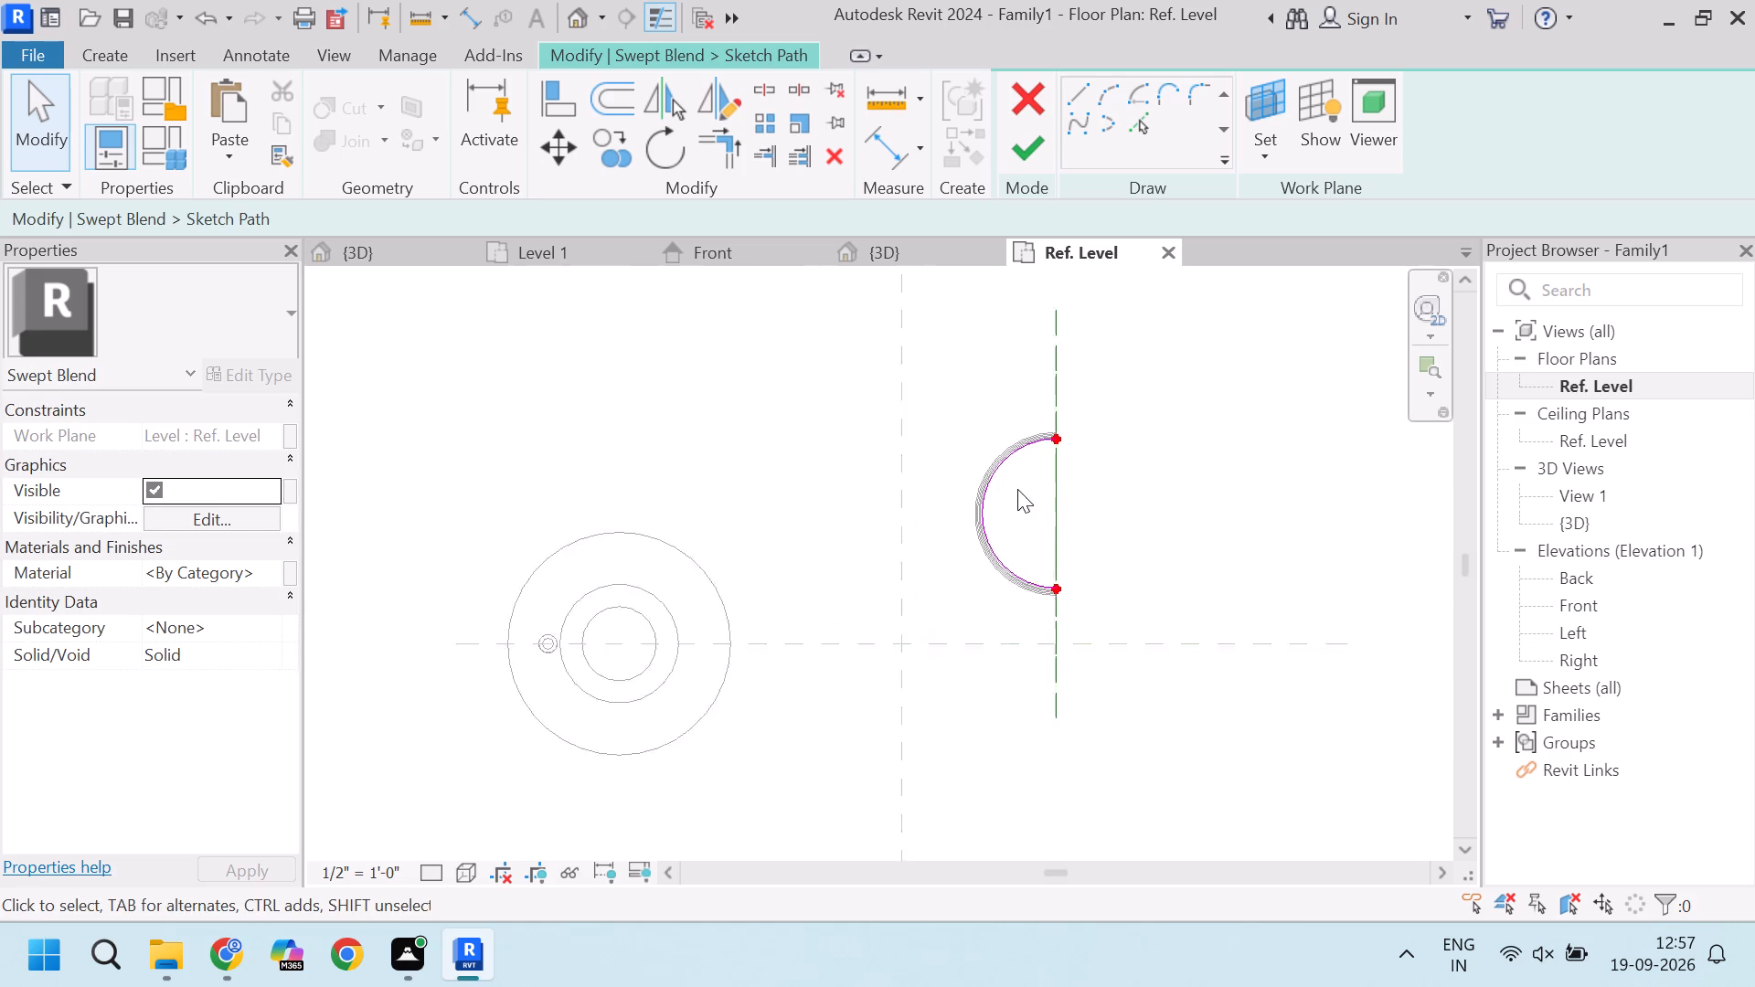
scroll(1017, 489, "up", 1)
left_click(1025, 158)
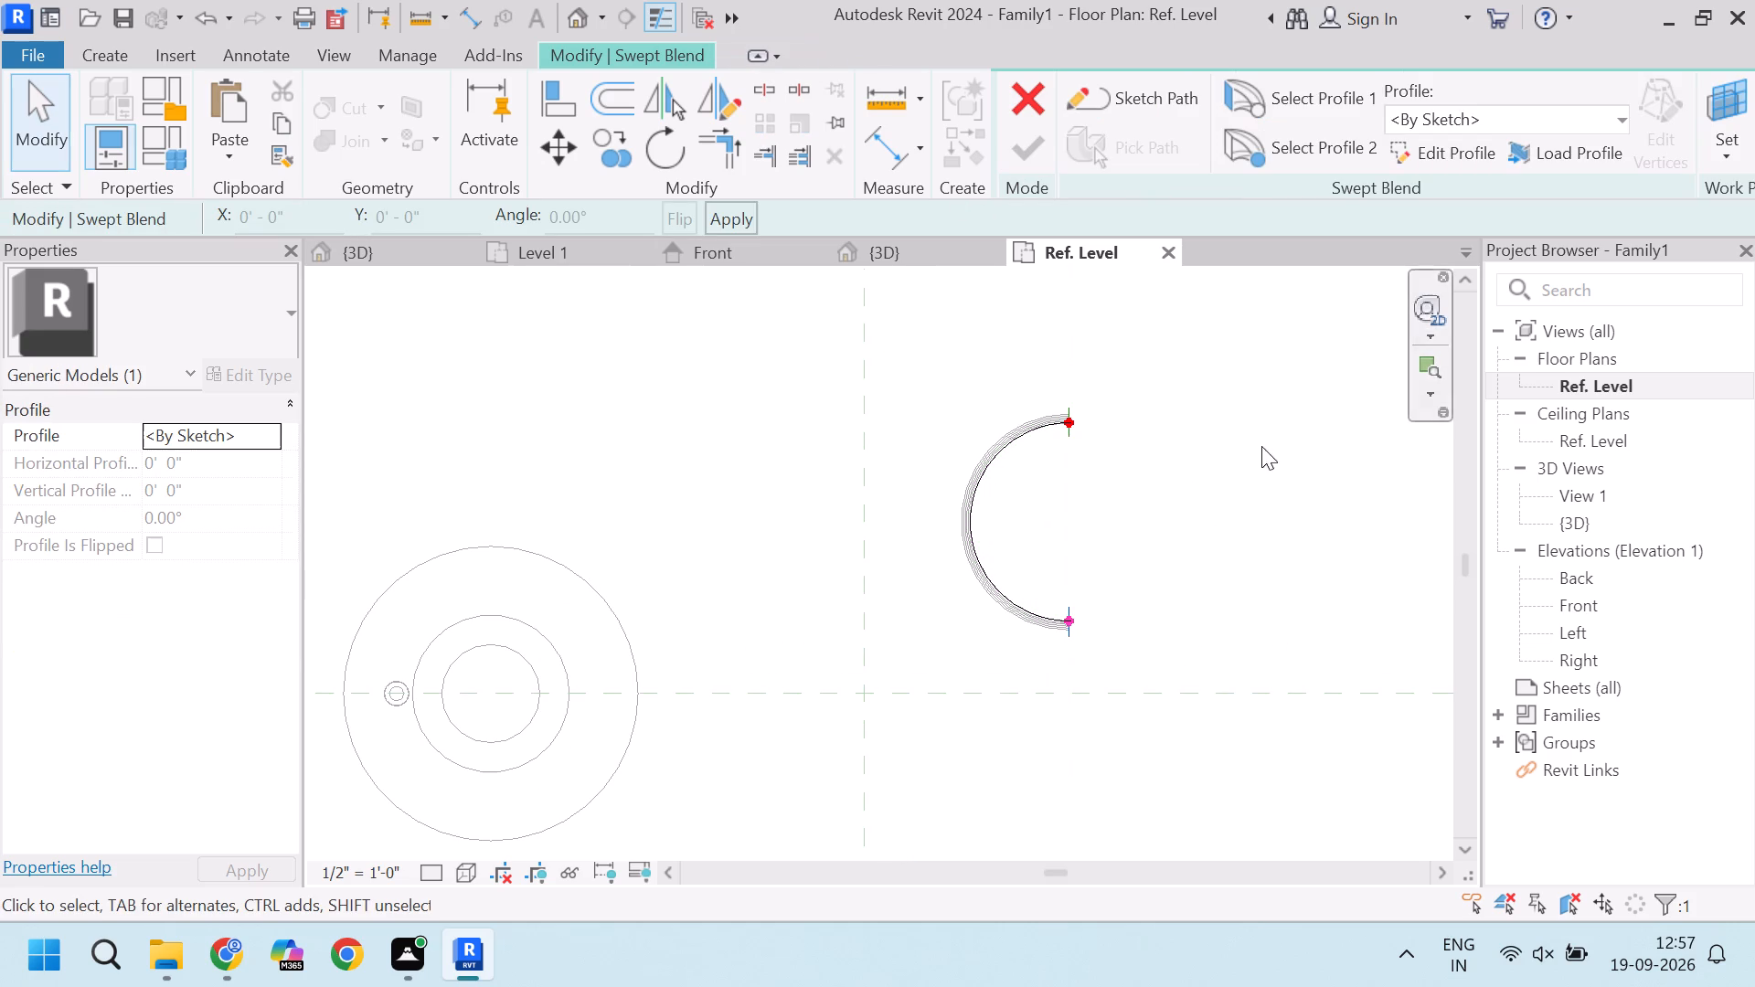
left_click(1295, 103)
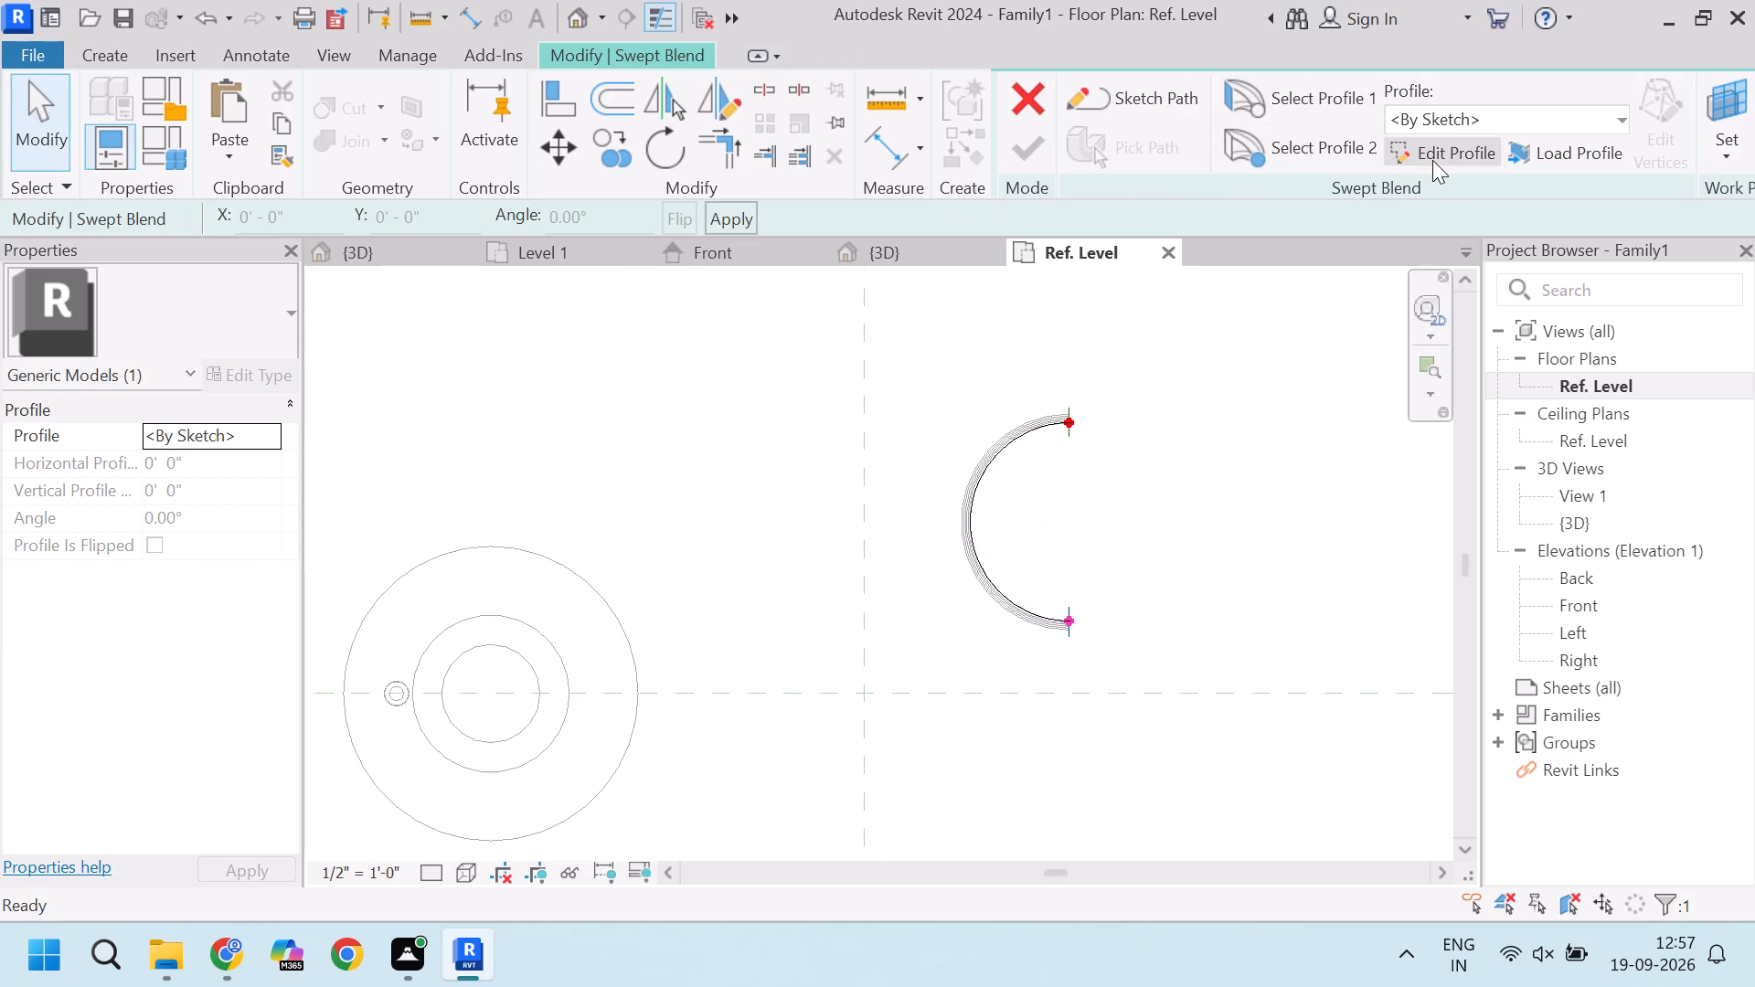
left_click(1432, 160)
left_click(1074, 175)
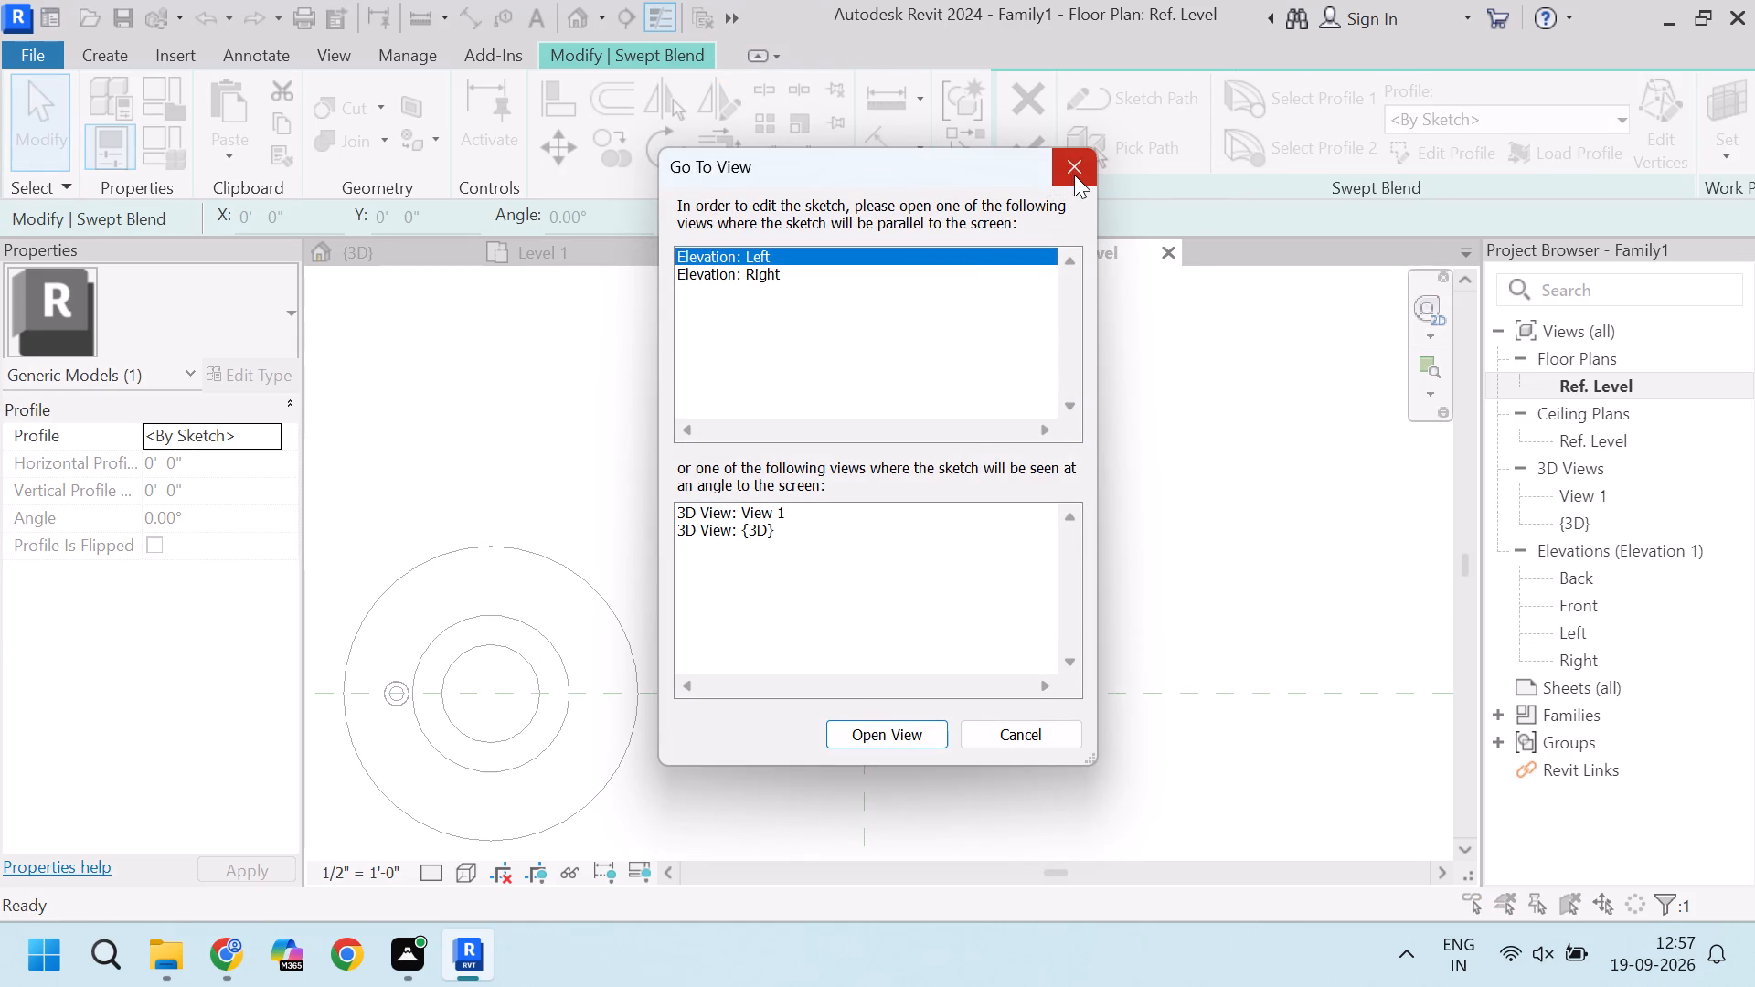
Switch to the {3D} view and zoom in on the arc path of the swept blend.
left_click(882, 240)
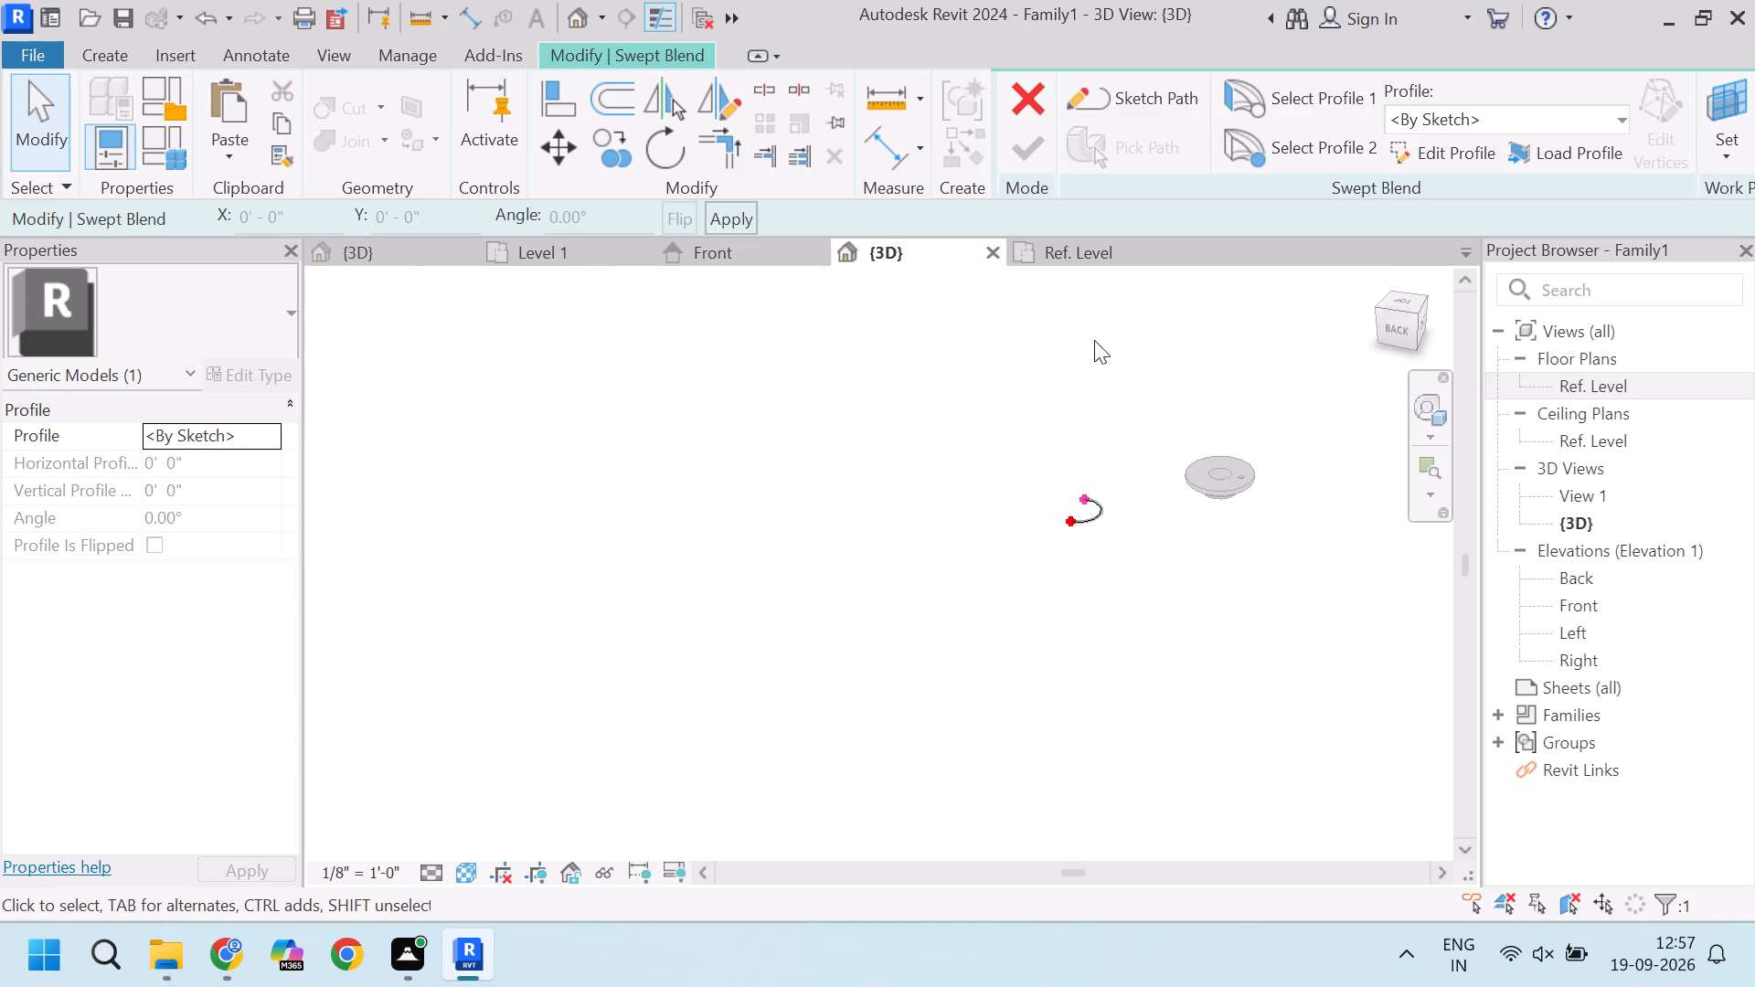
scroll(1098, 483, "up", 17)
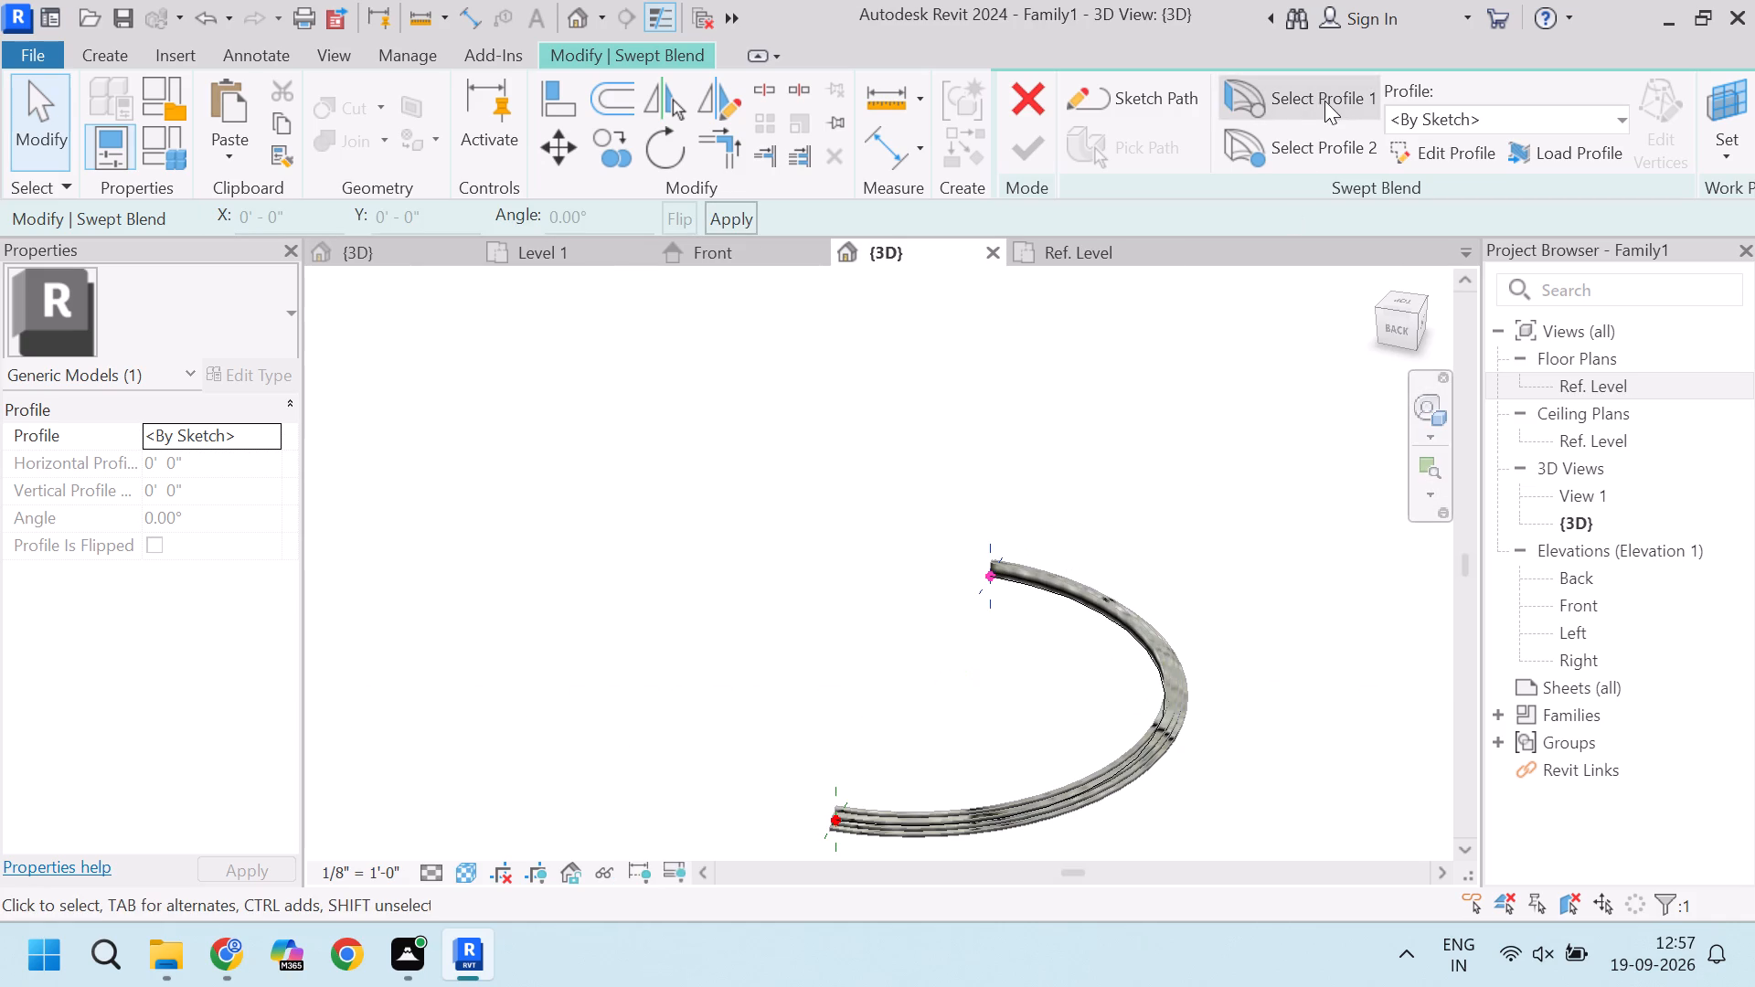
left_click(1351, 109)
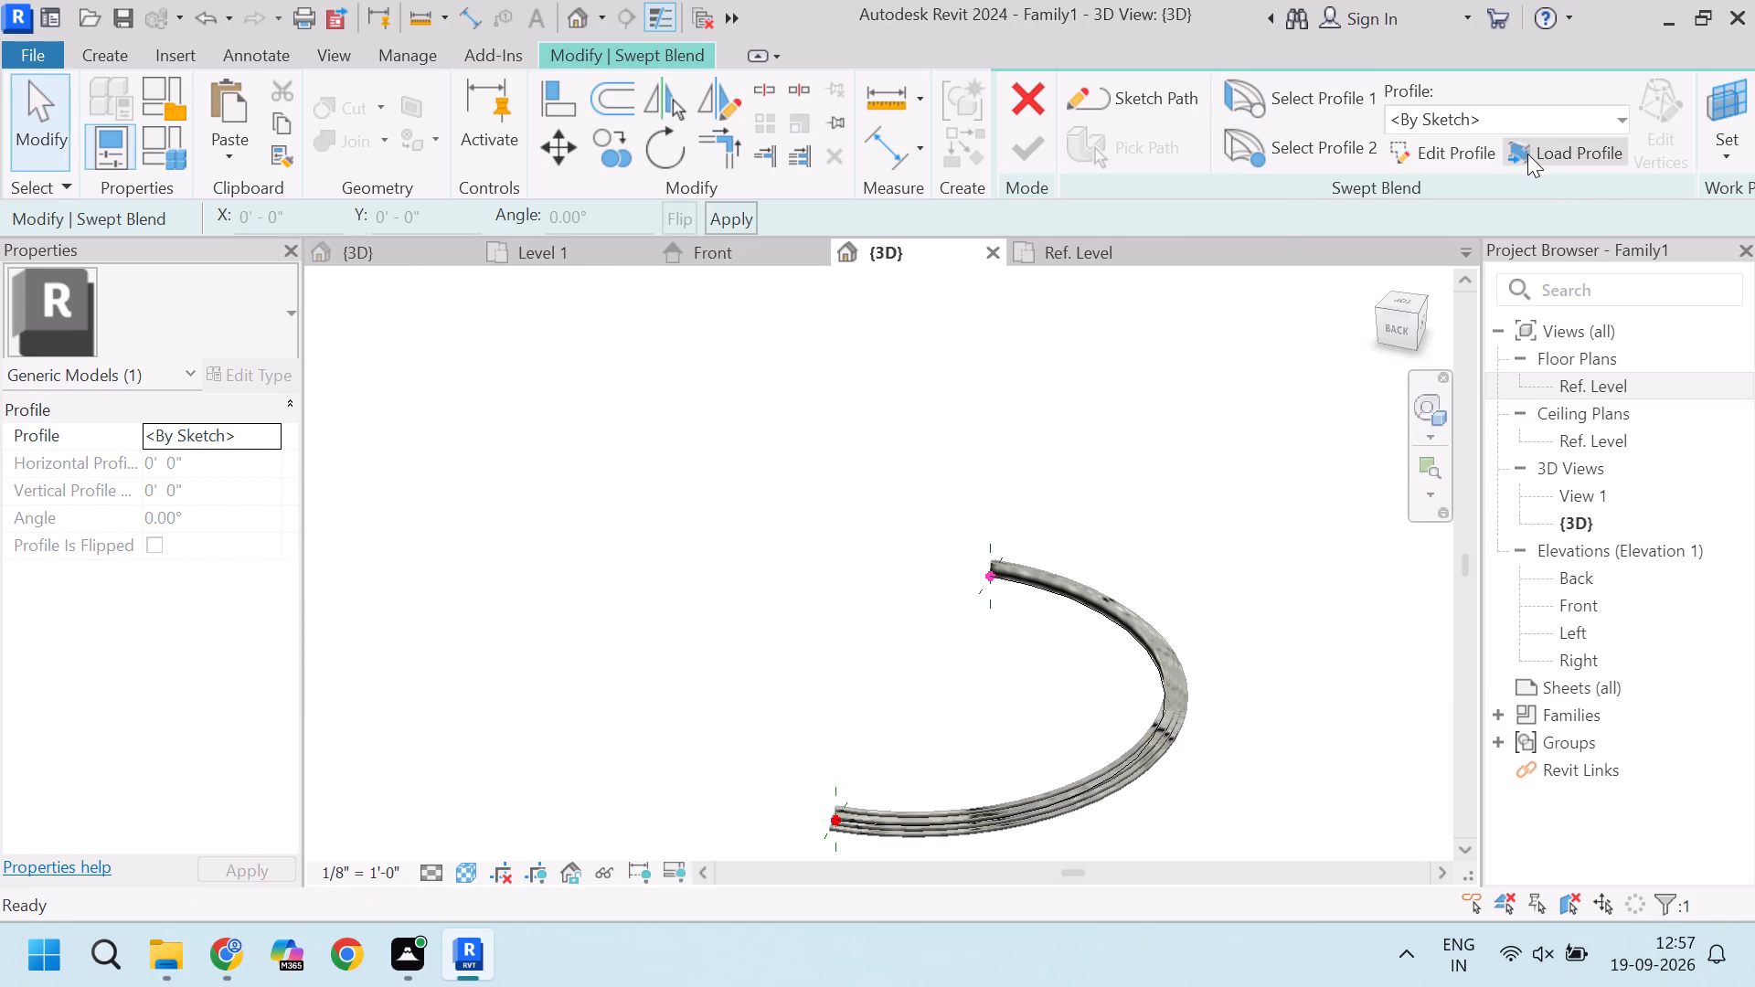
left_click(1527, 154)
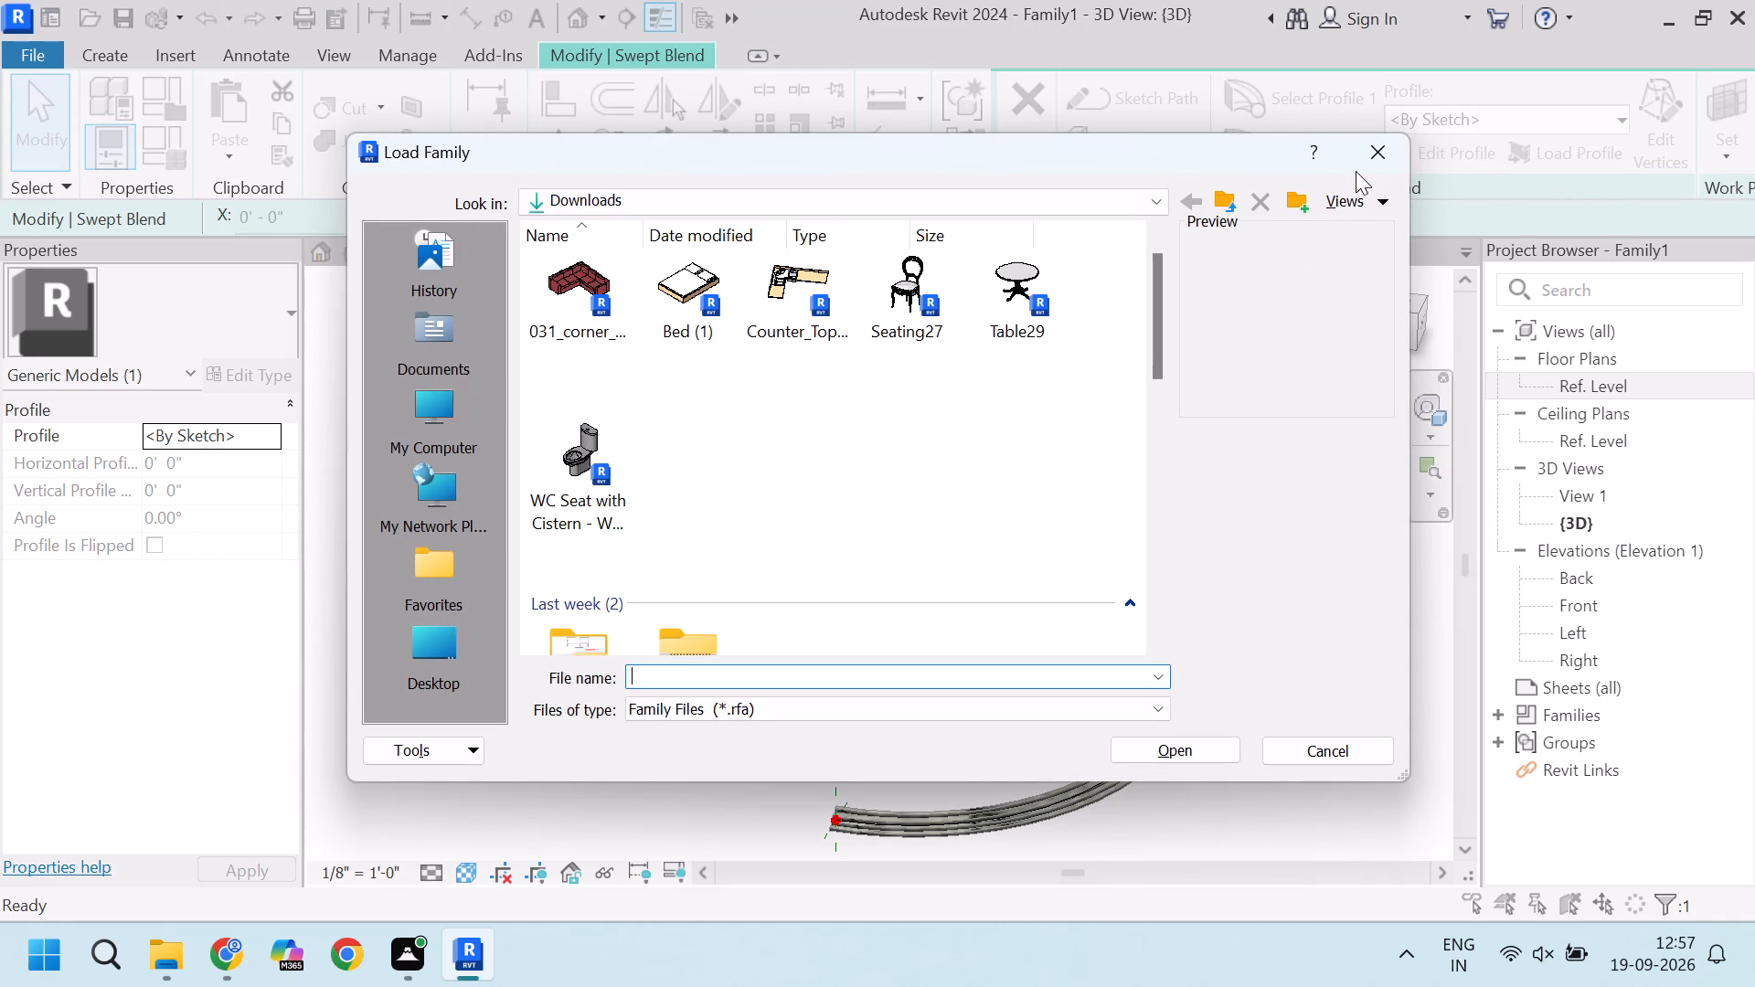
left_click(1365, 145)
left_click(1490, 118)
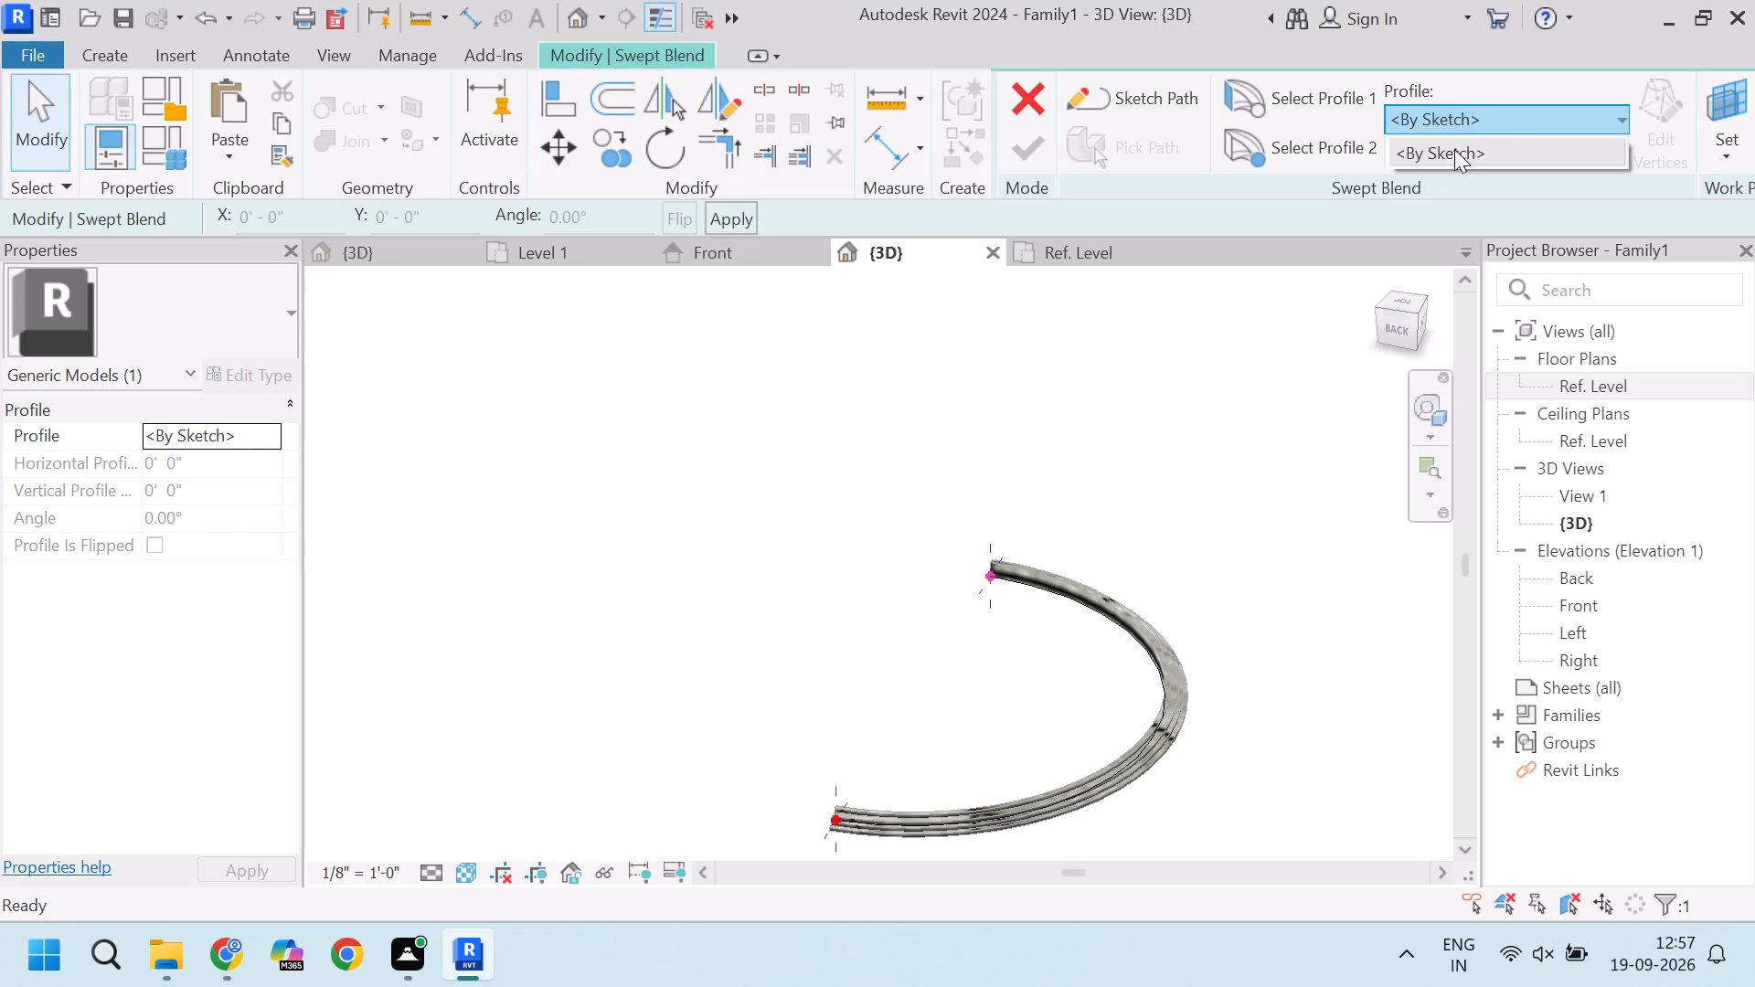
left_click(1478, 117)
Sketch Profile 1 as a circle of about 17/256" radius centred on its end of the arc path, and finish the profile.
left_click(1340, 97)
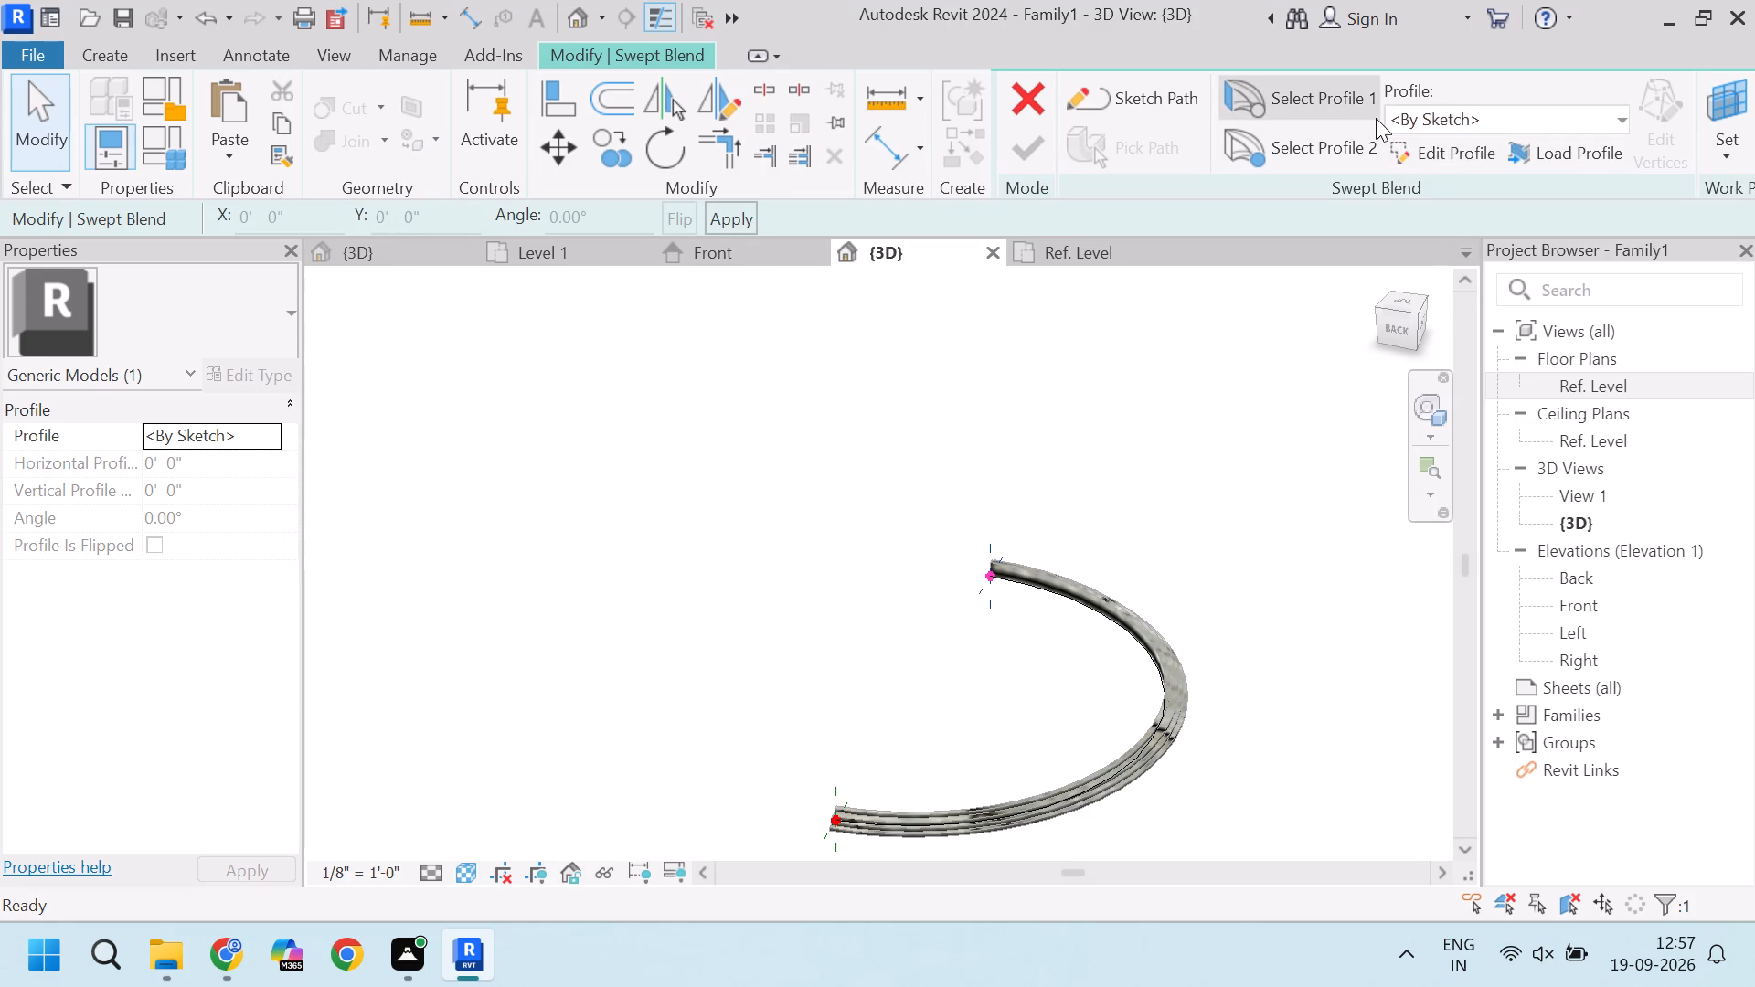
left_click(1343, 105)
left_click(1436, 158)
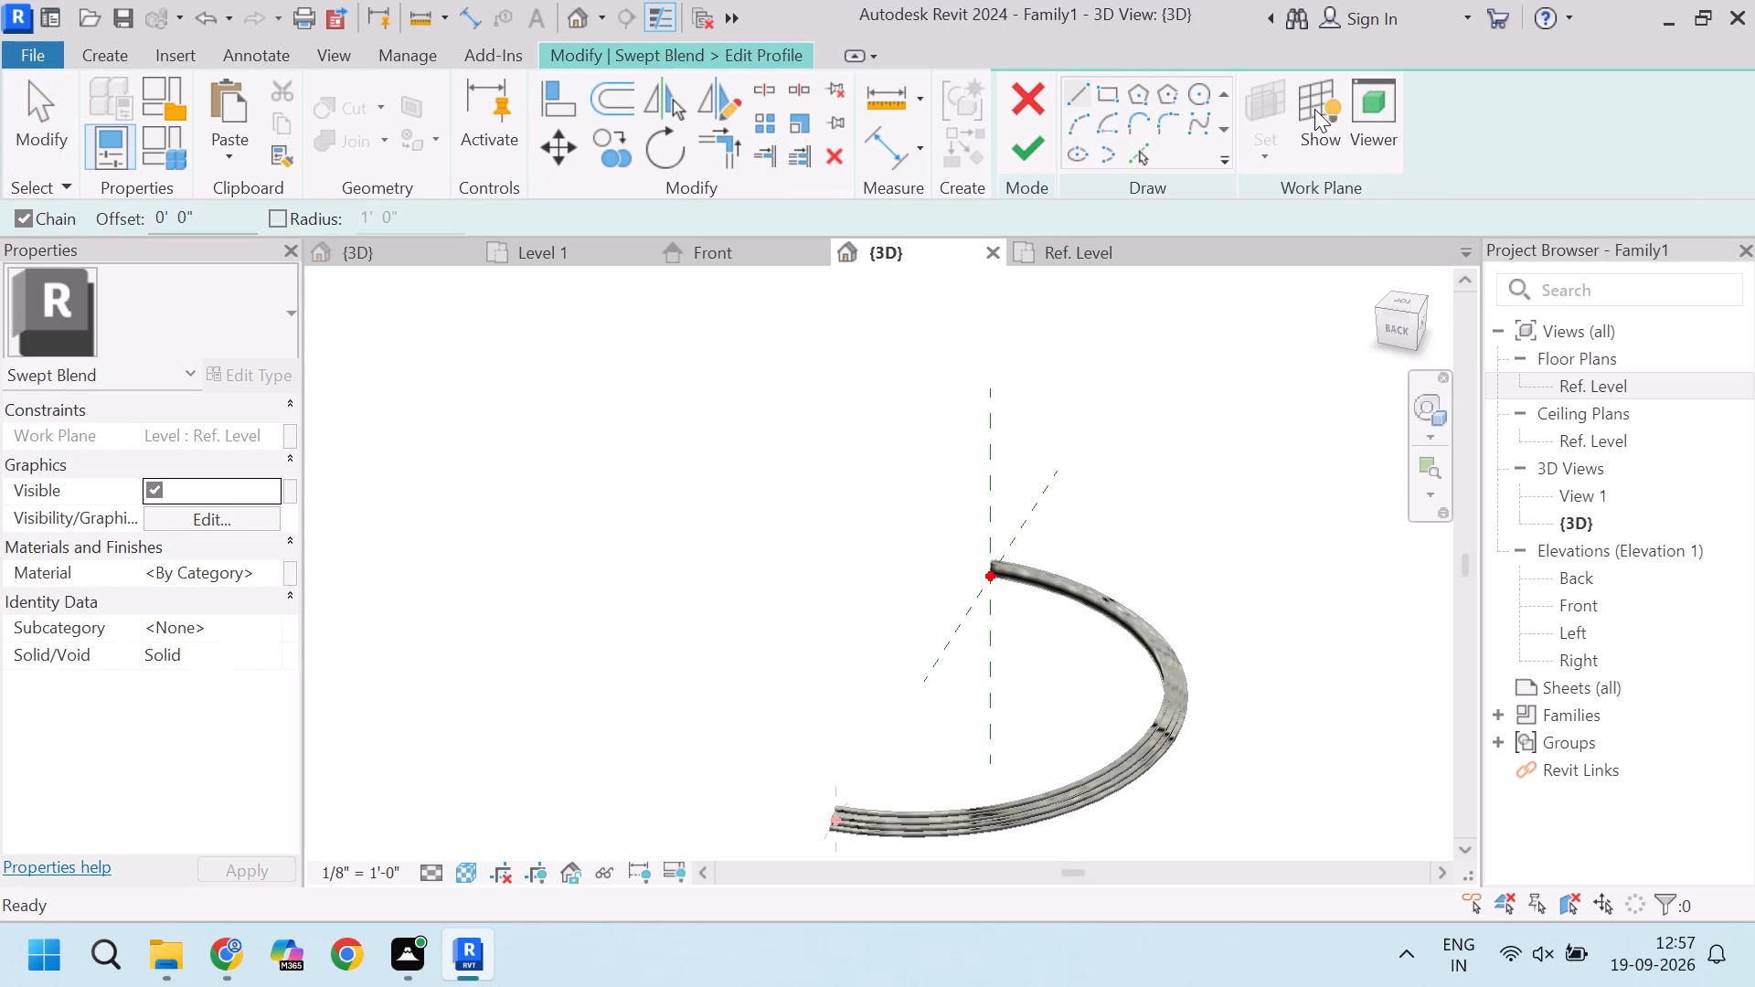
scroll(987, 506, "up", 10)
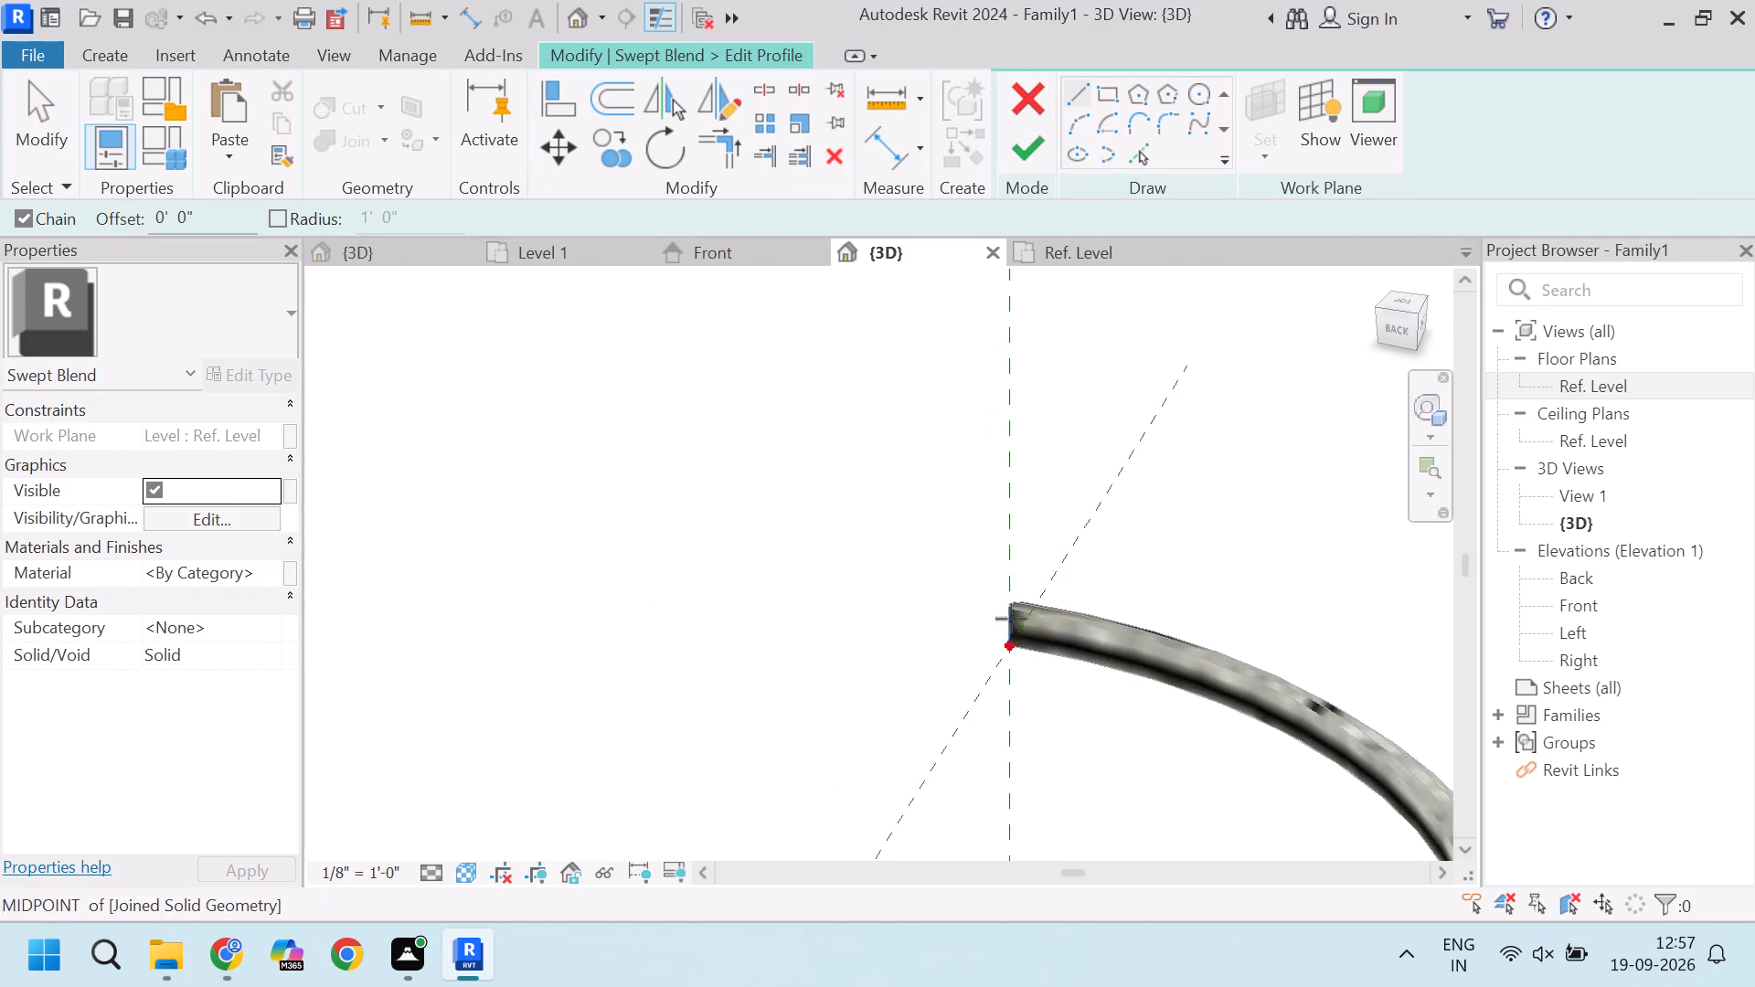
scroll(1011, 619, "up", 6)
scroll(999, 691, "up", 3)
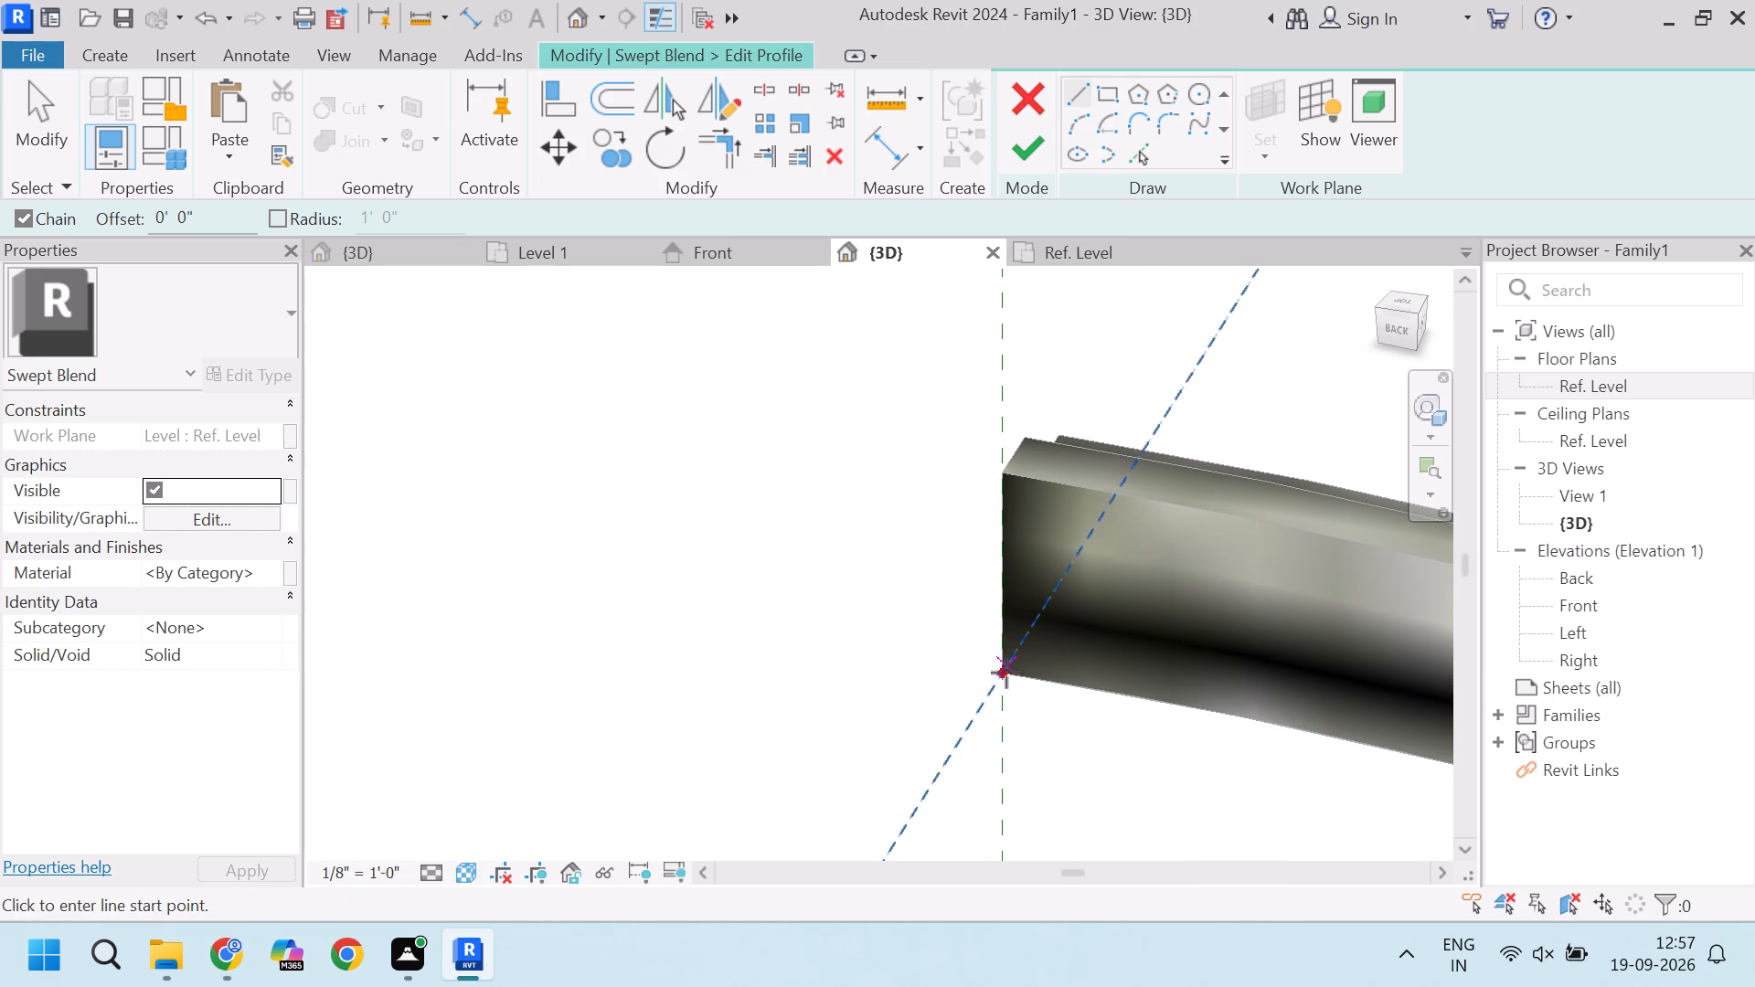
left_click(1210, 90)
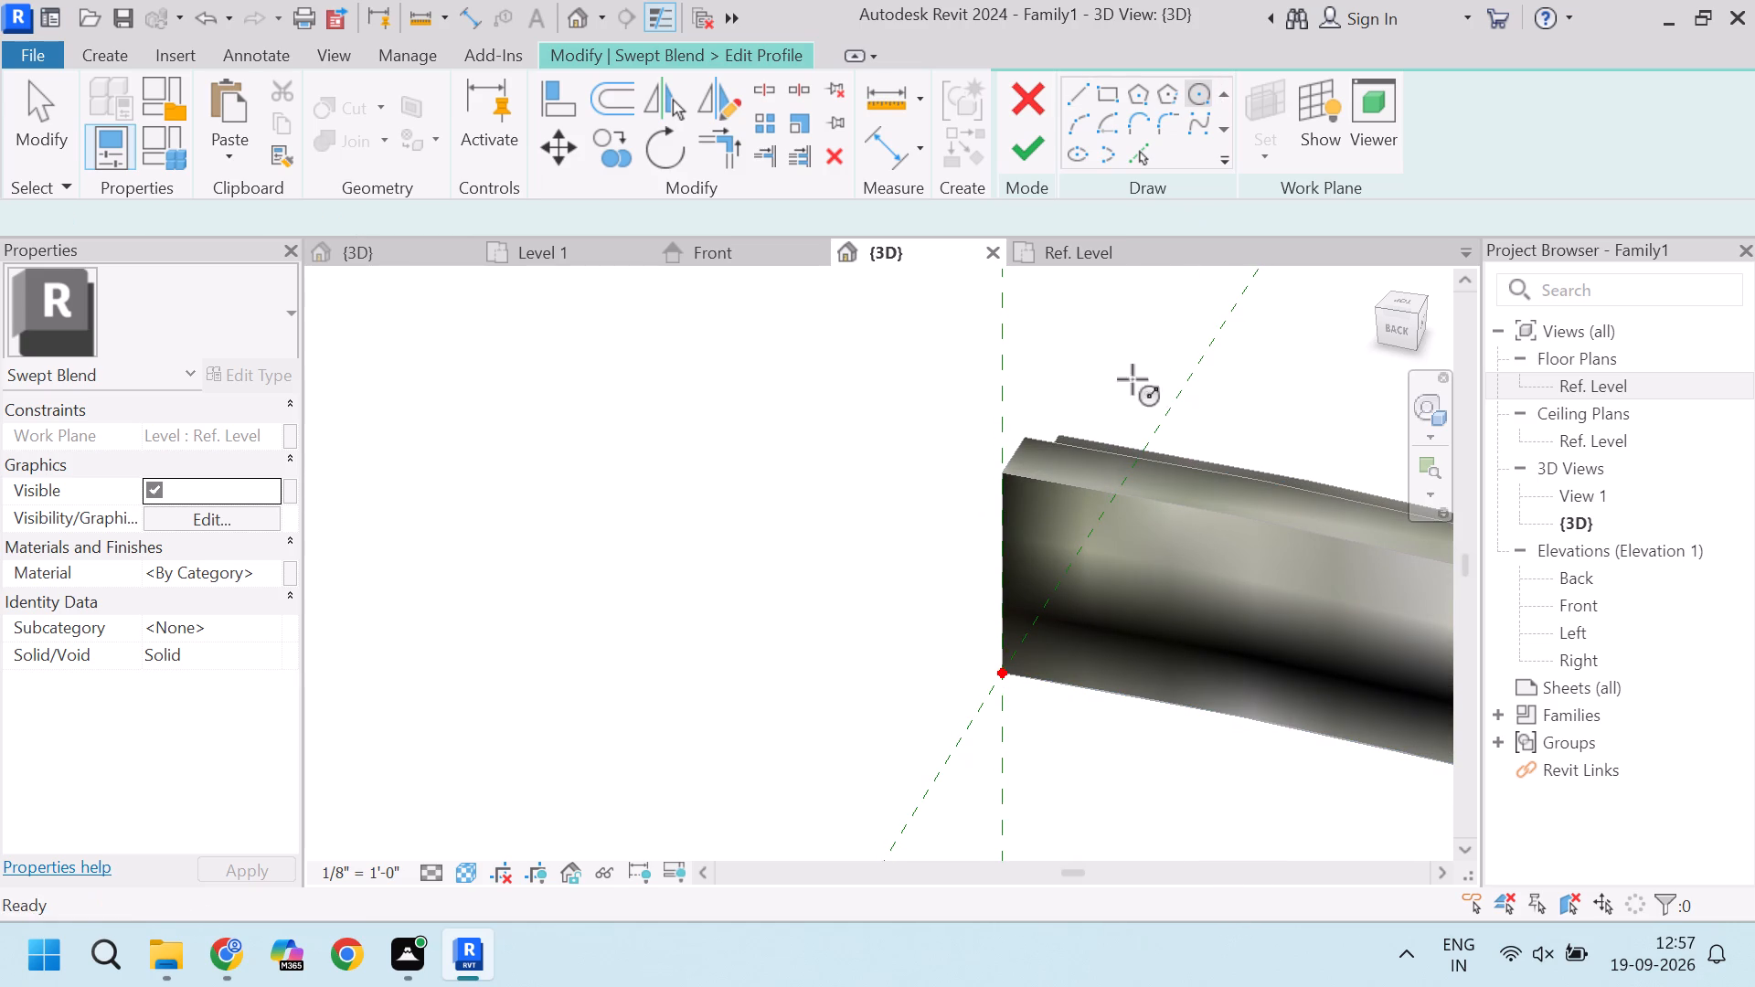
left_click(1005, 668)
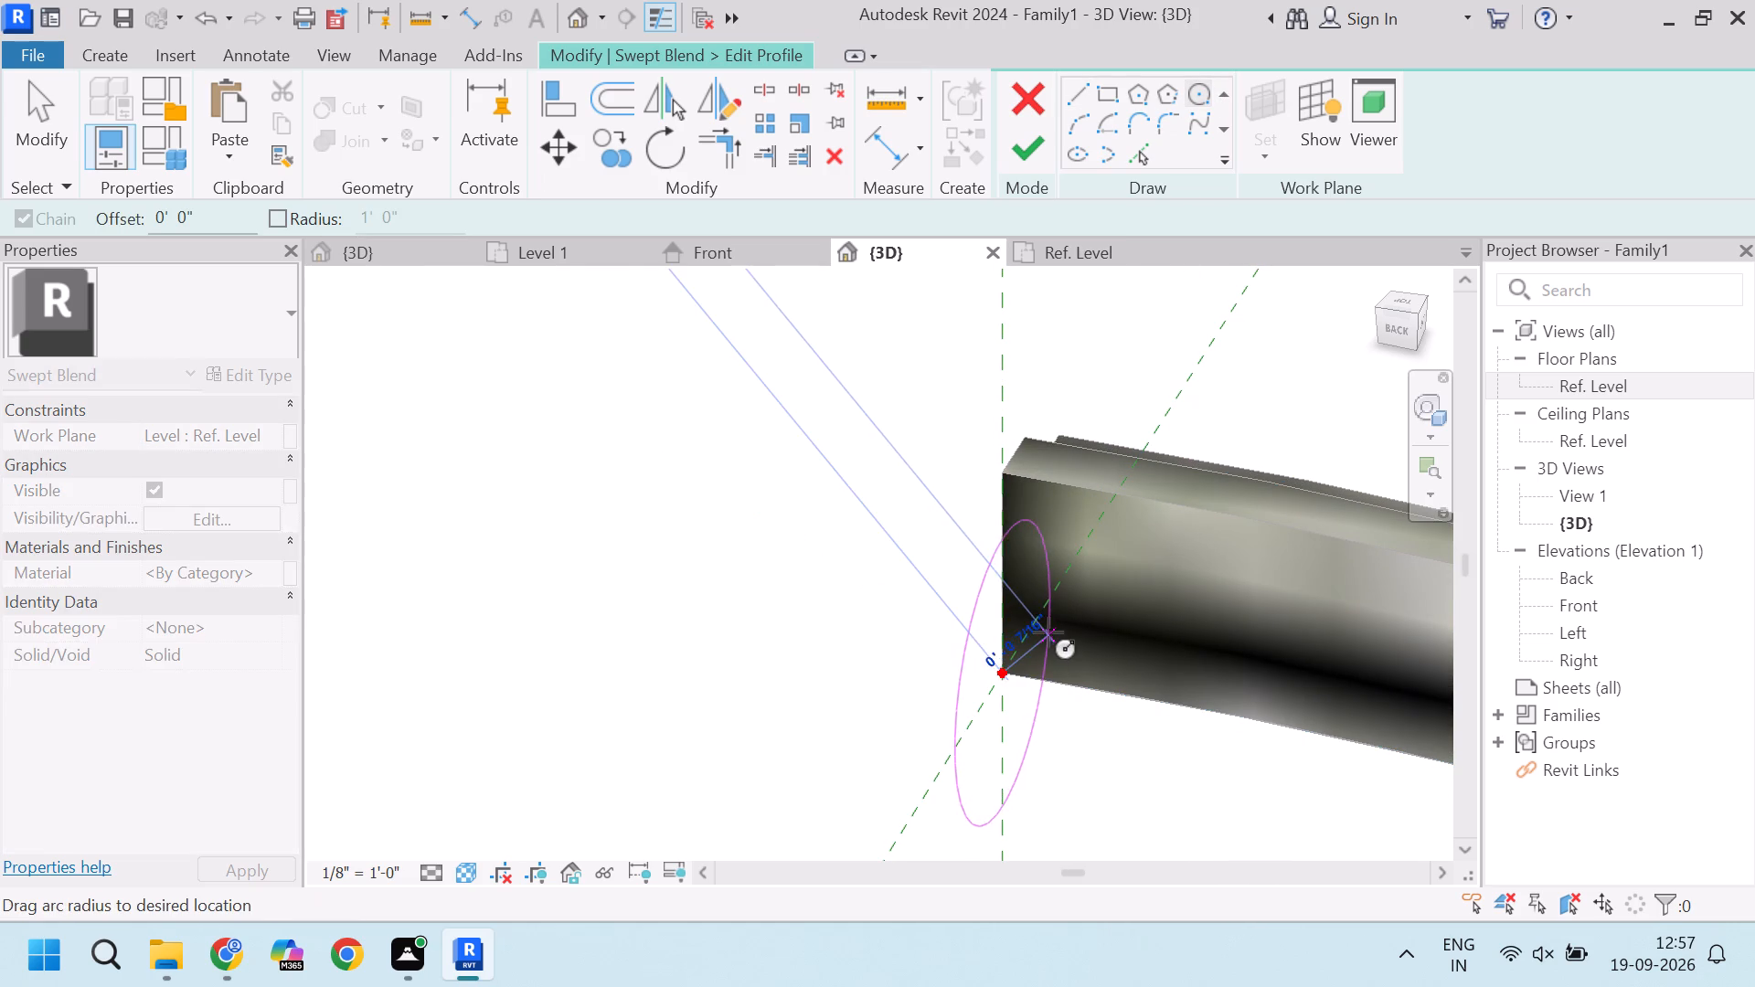
scroll(1032, 644, "up", 5)
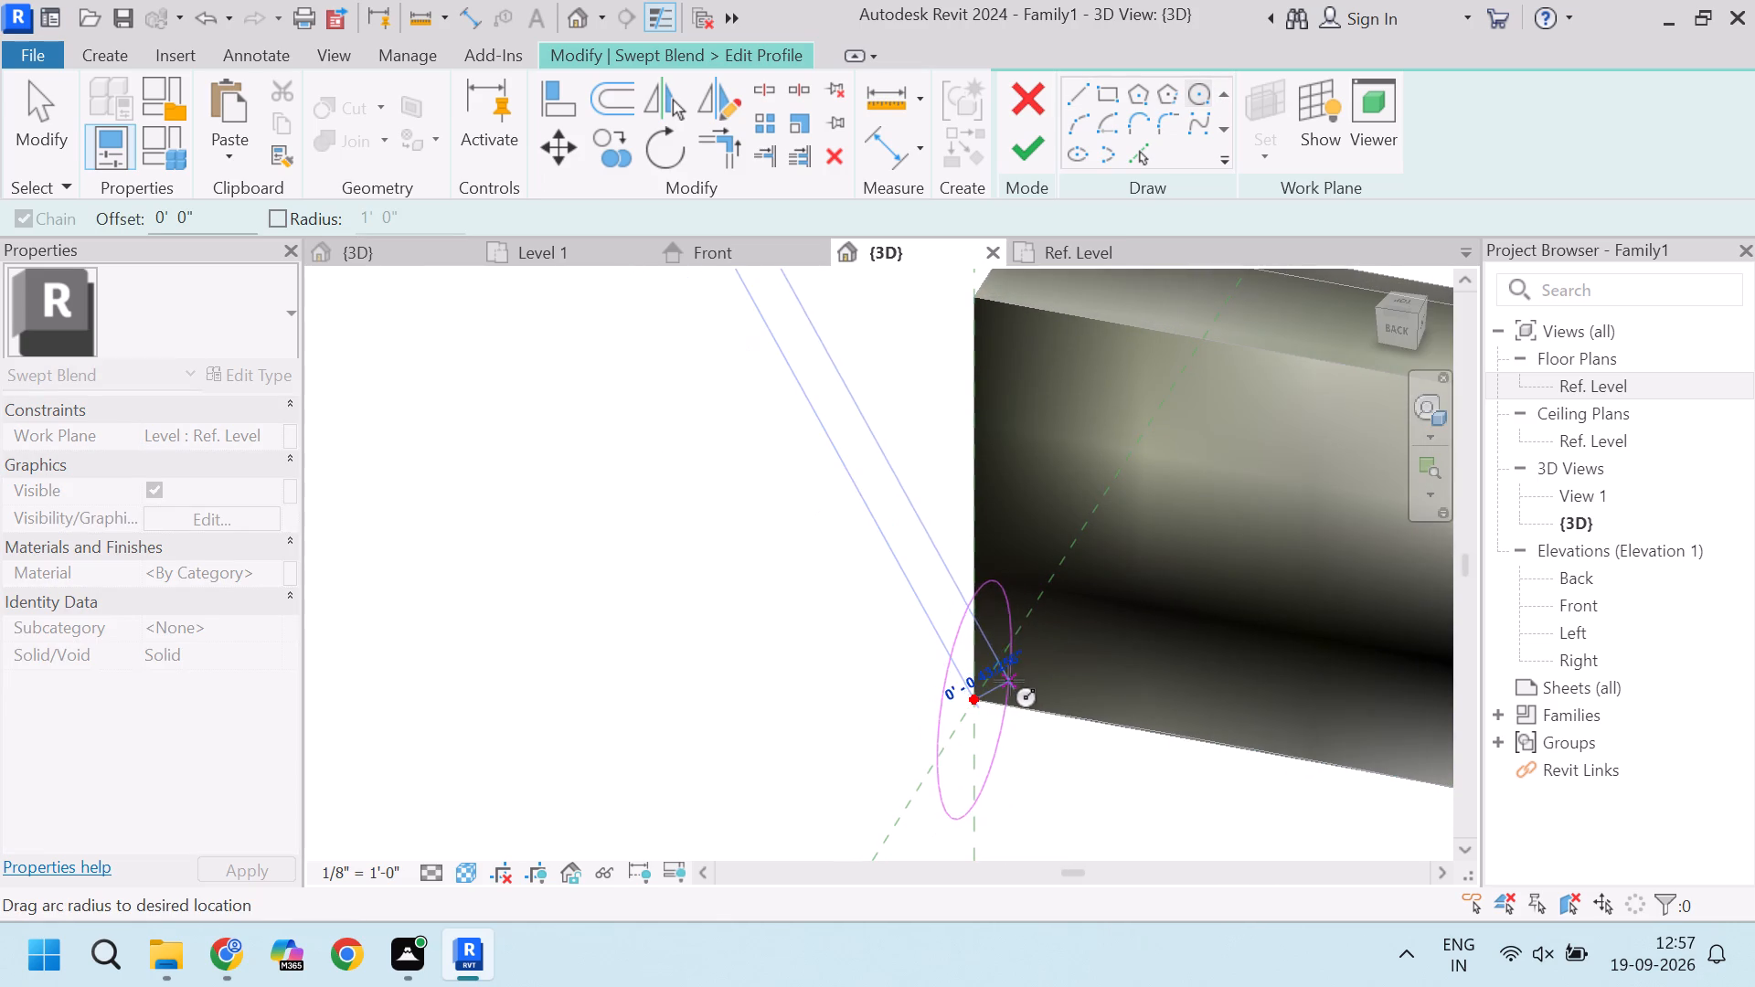
left_click(987, 698)
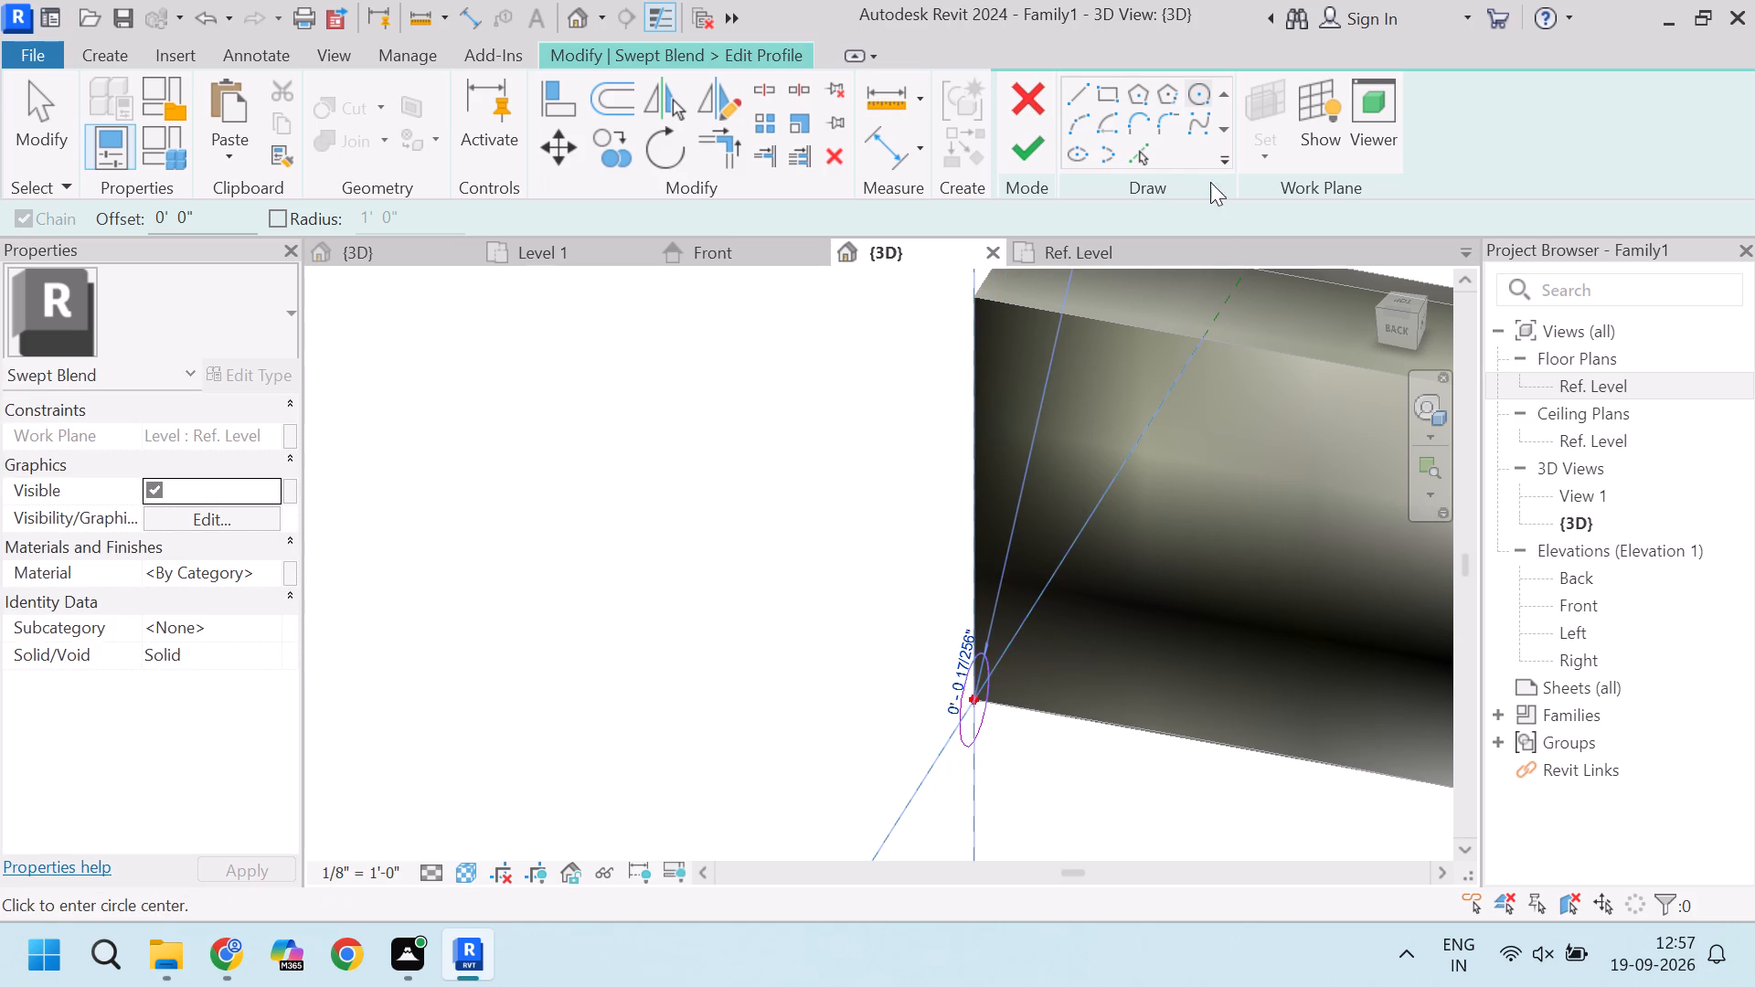
left_click(1041, 134)
Sketch Profile 2 as a 6-sided inscribed polygon centred on the arc path's other end, and finish the profile and the swept blend.
scroll(974, 617, "down", 10)
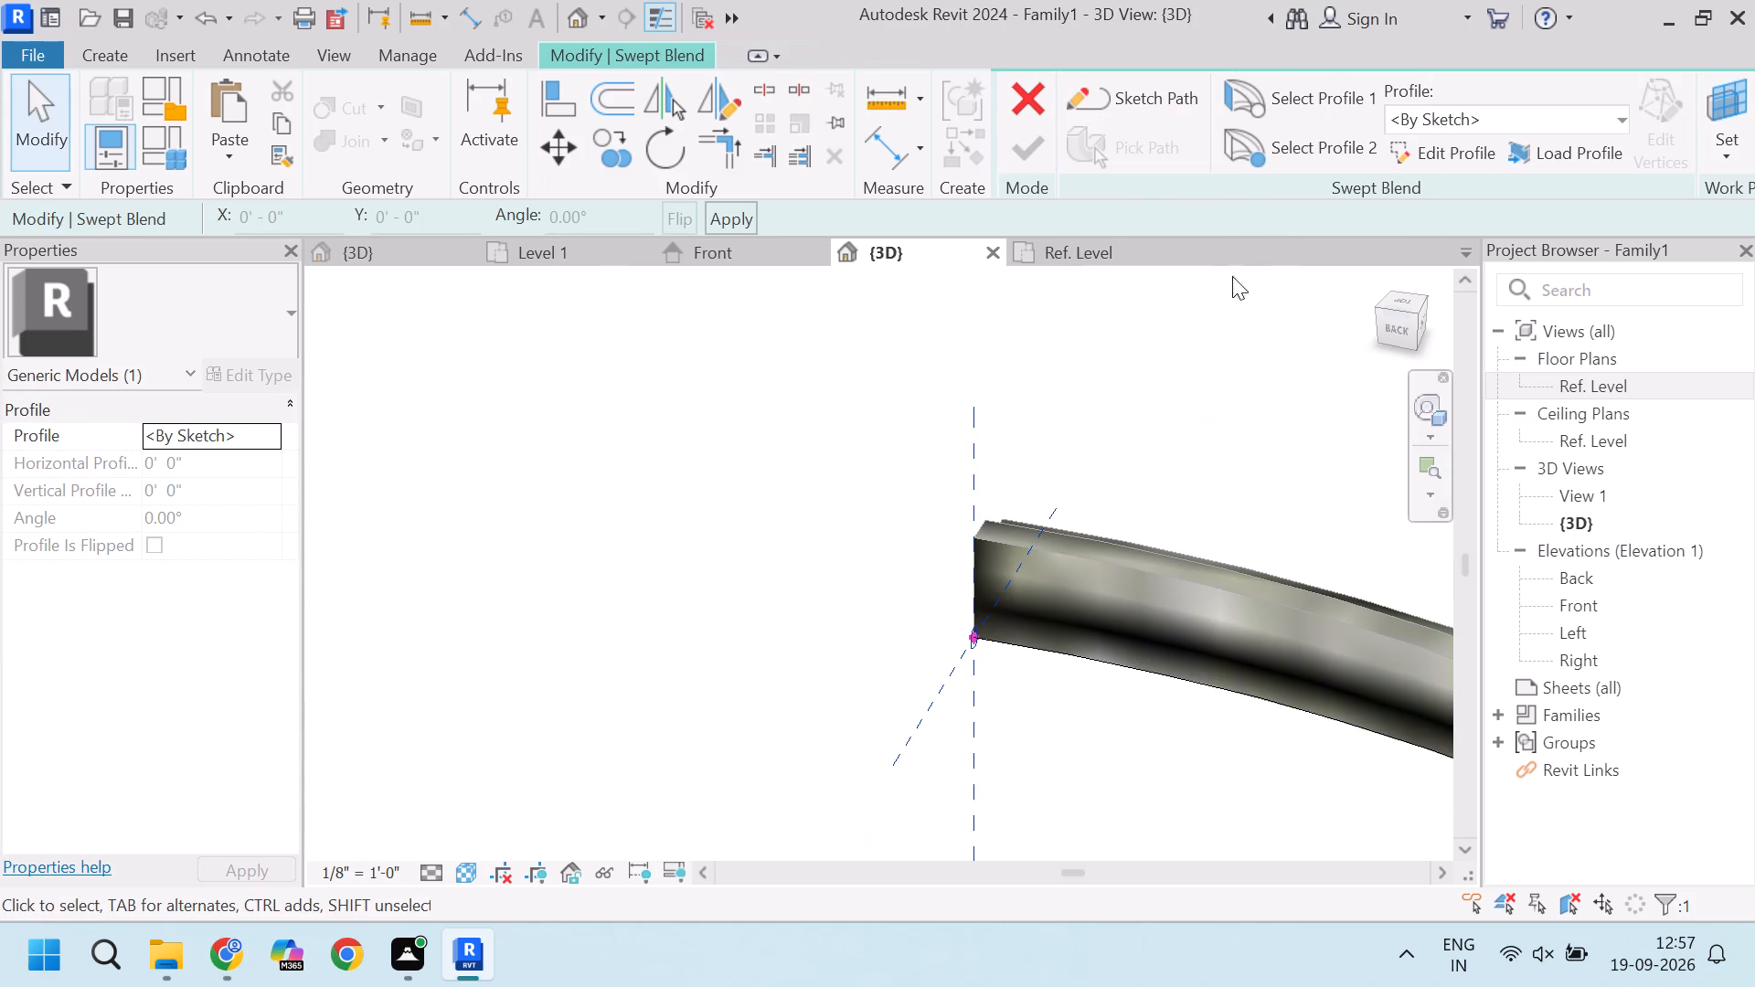
left_click(1302, 143)
left_click(1426, 156)
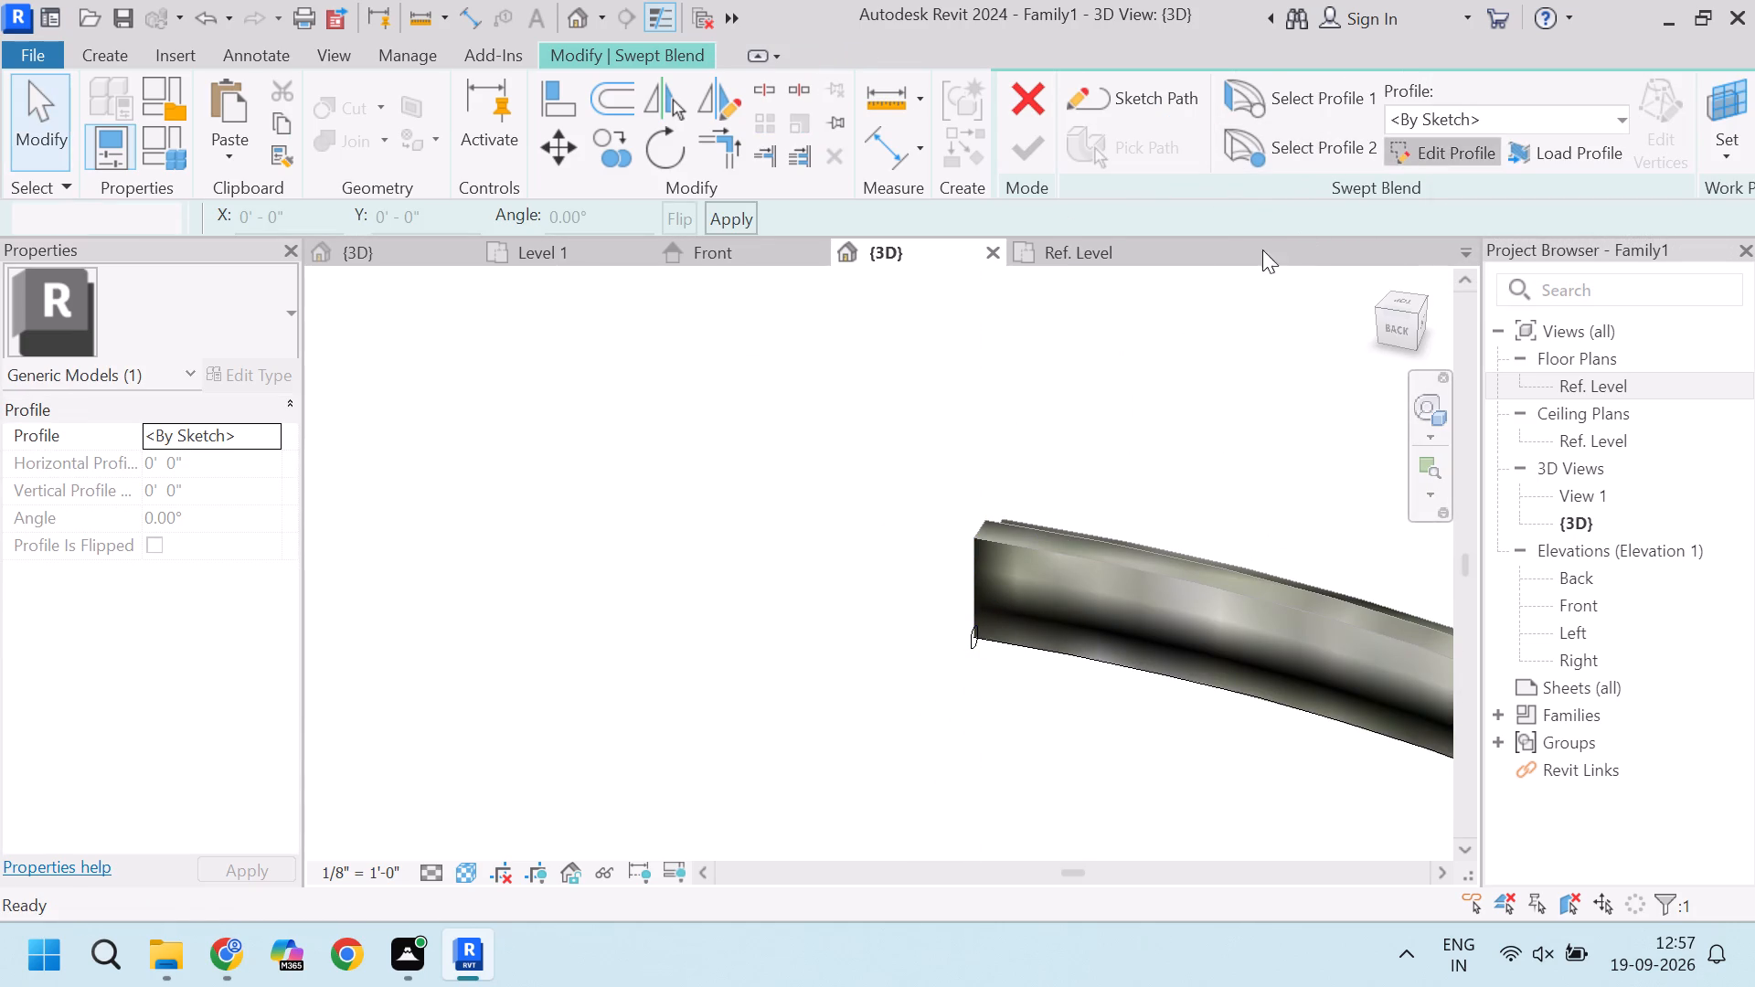
scroll(1093, 363, "down", 14)
scroll(955, 585, "up", 5)
scroll(915, 658, "up", 2)
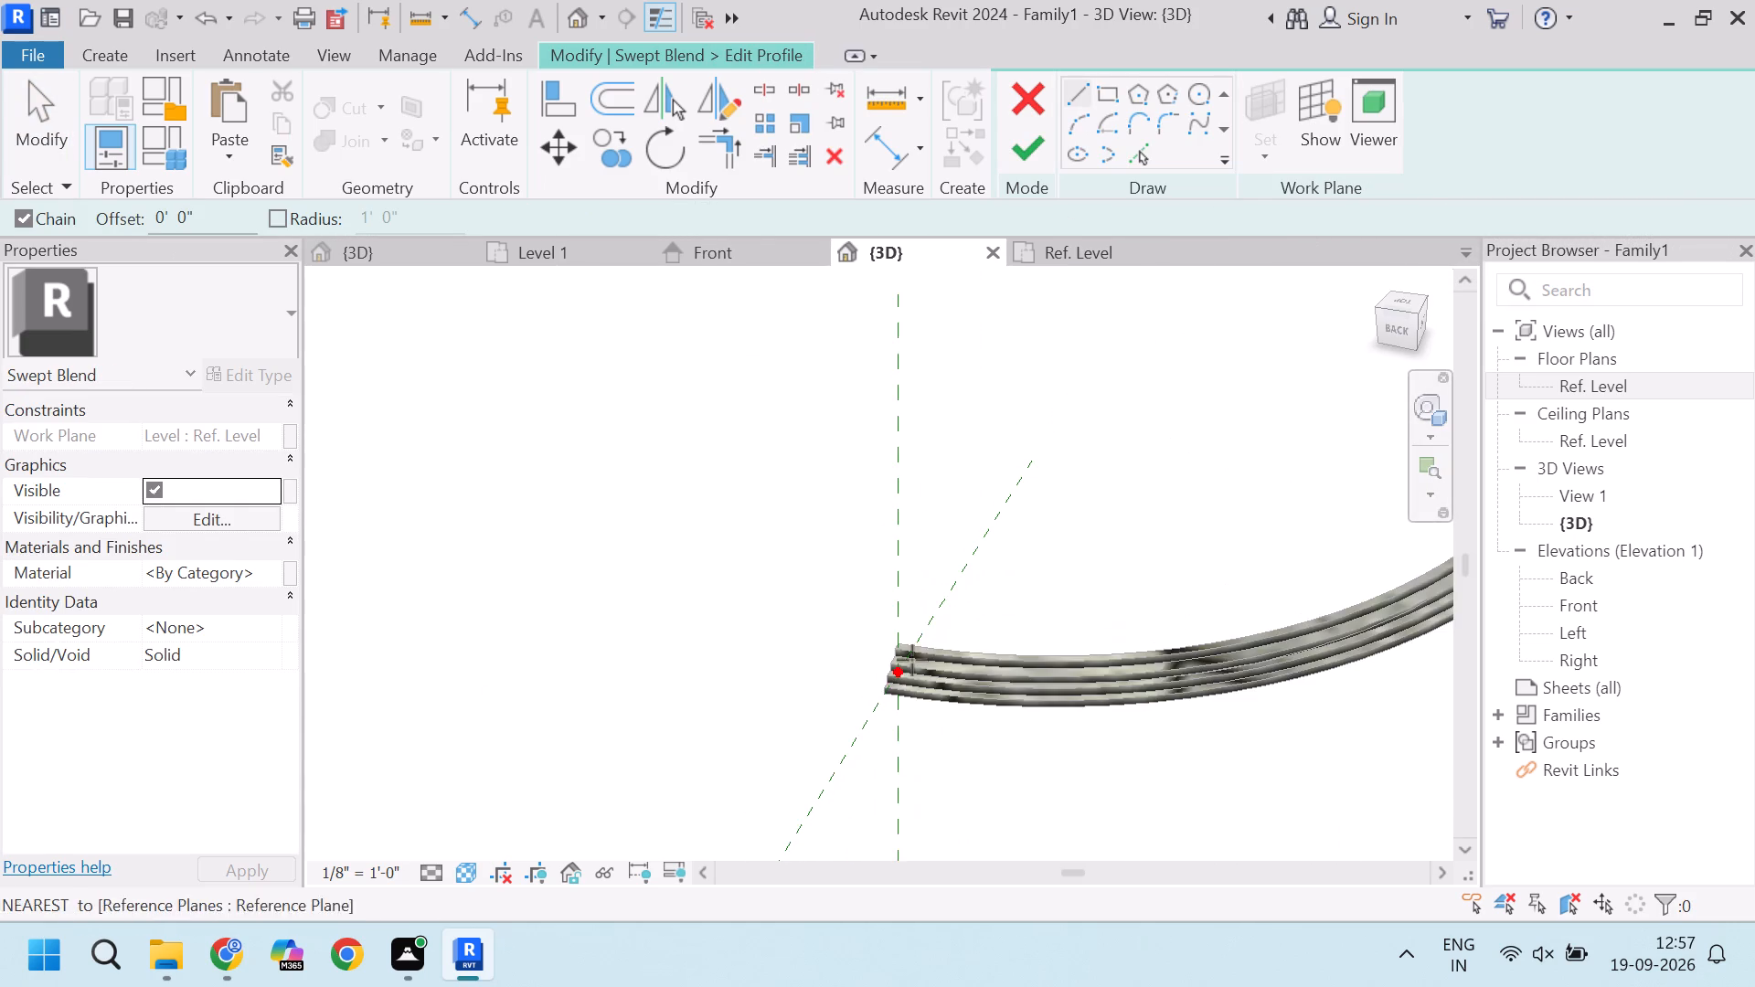
scroll(912, 660, "up", 1)
left_click(1206, 84)
scroll(832, 805, "up", 3)
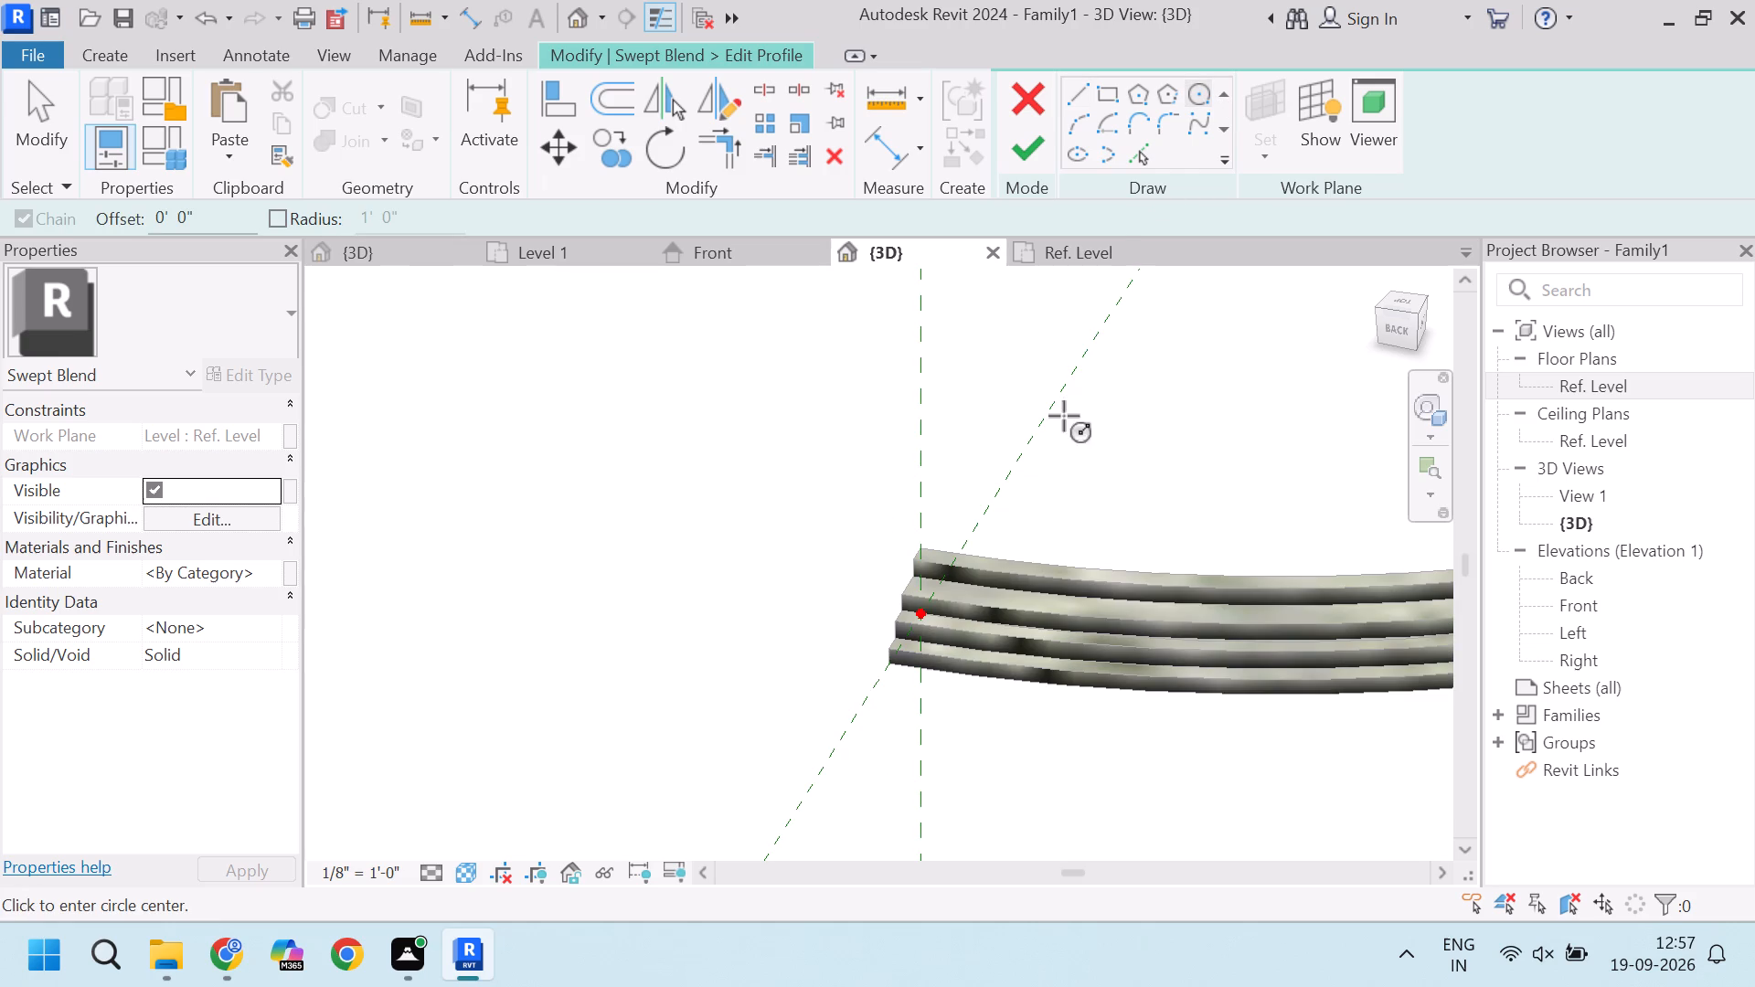
left_click(1146, 92)
scroll(867, 672, "up", 3)
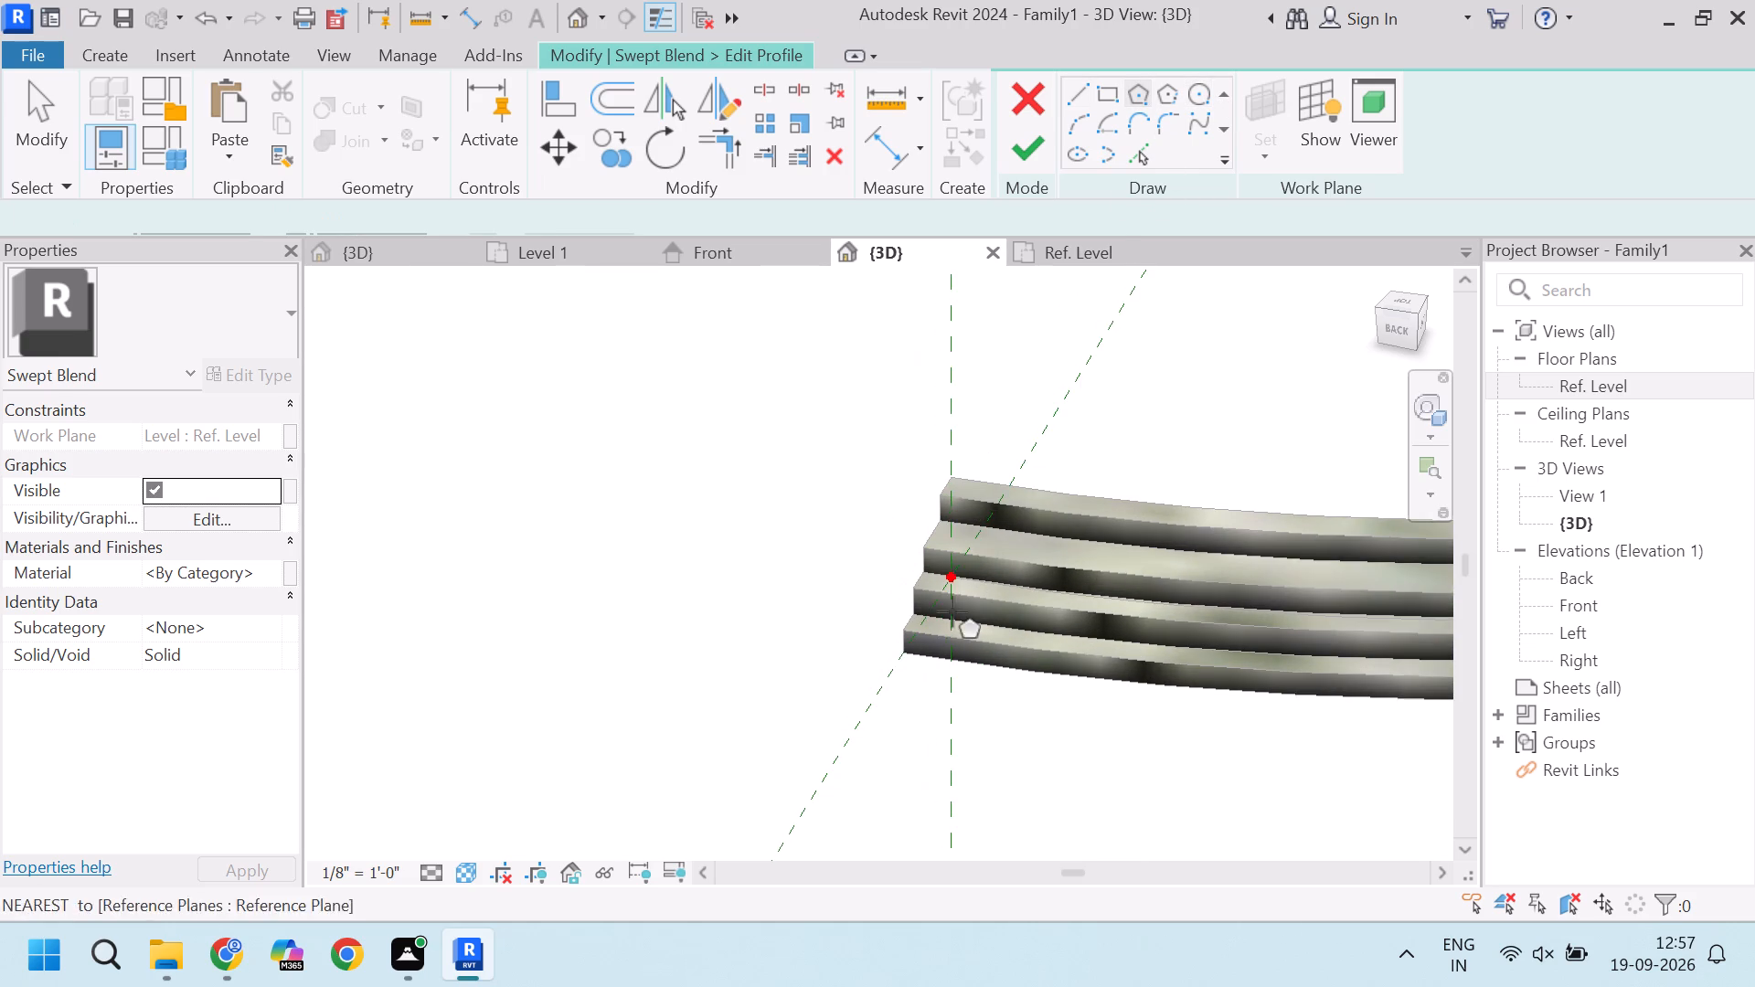
left_click(955, 572)
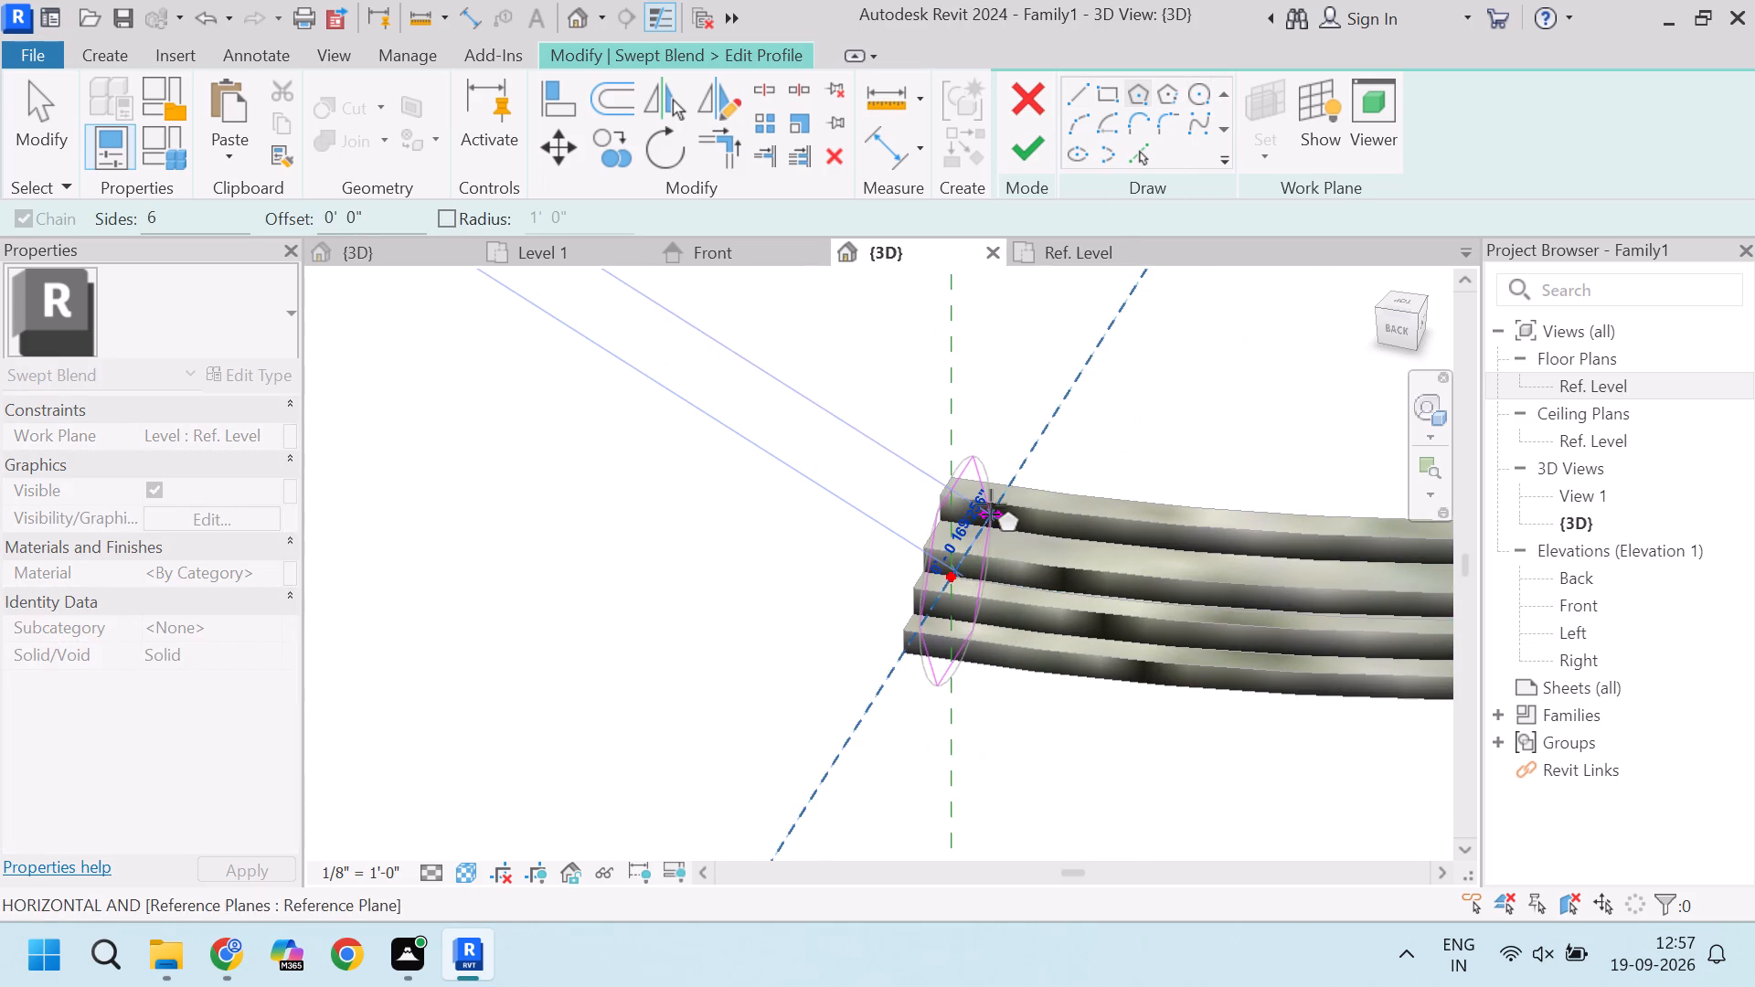
left_click(991, 504)
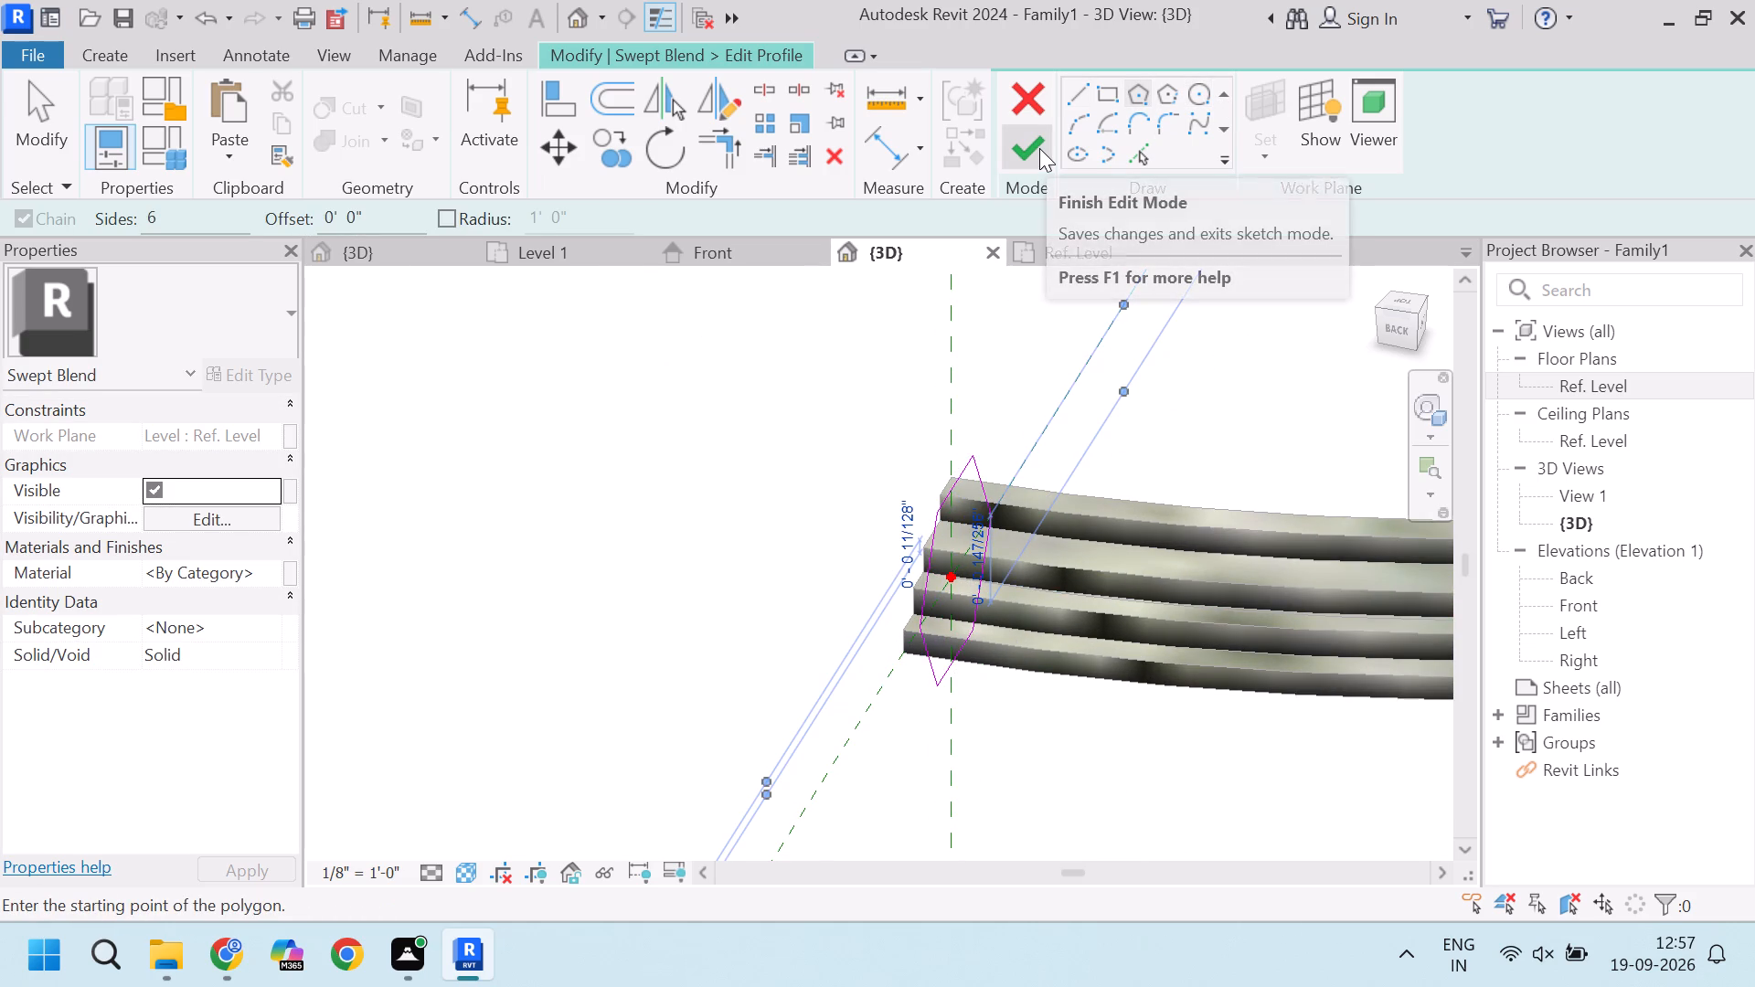
left_click(1039, 148)
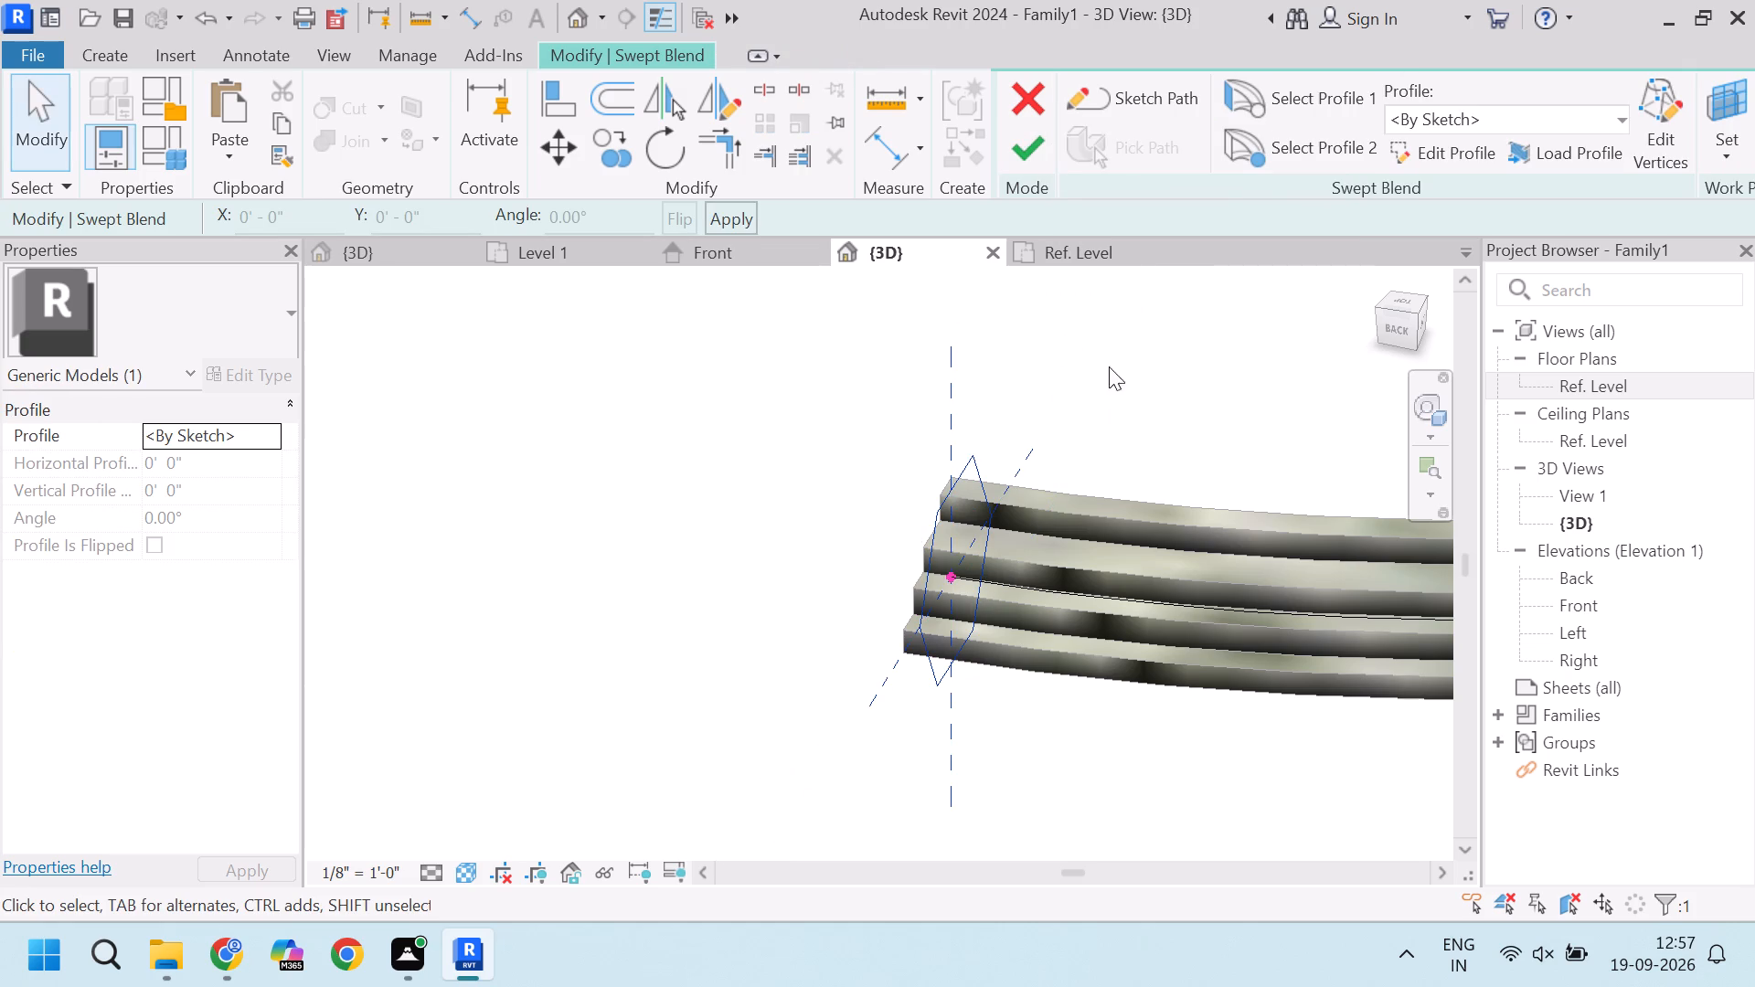
left_click(1023, 143)
Move the swept blend about 2' - 2" horizontally away from the open side of the stepped arc sweep.
scroll(839, 652, "down", 6)
middle_click_drag(799, 683, 879, 718)
scroll(1041, 596, "up", 1)
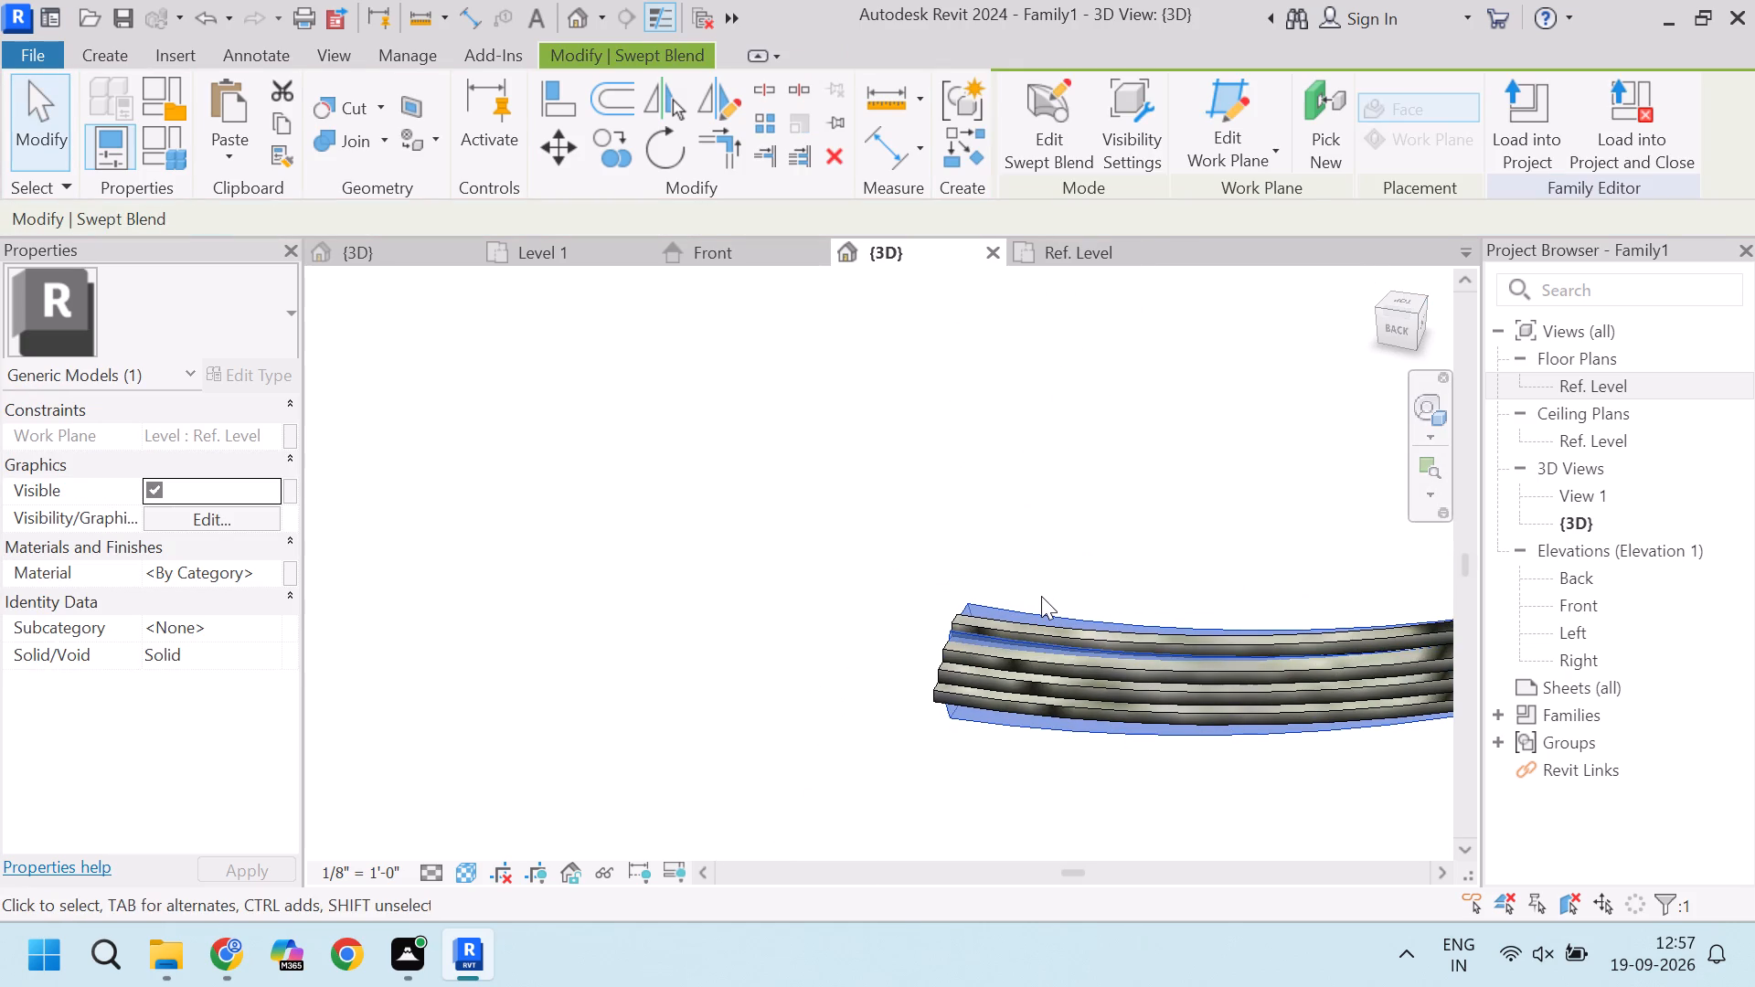
key("m")
key("v")
left_click(1030, 615)
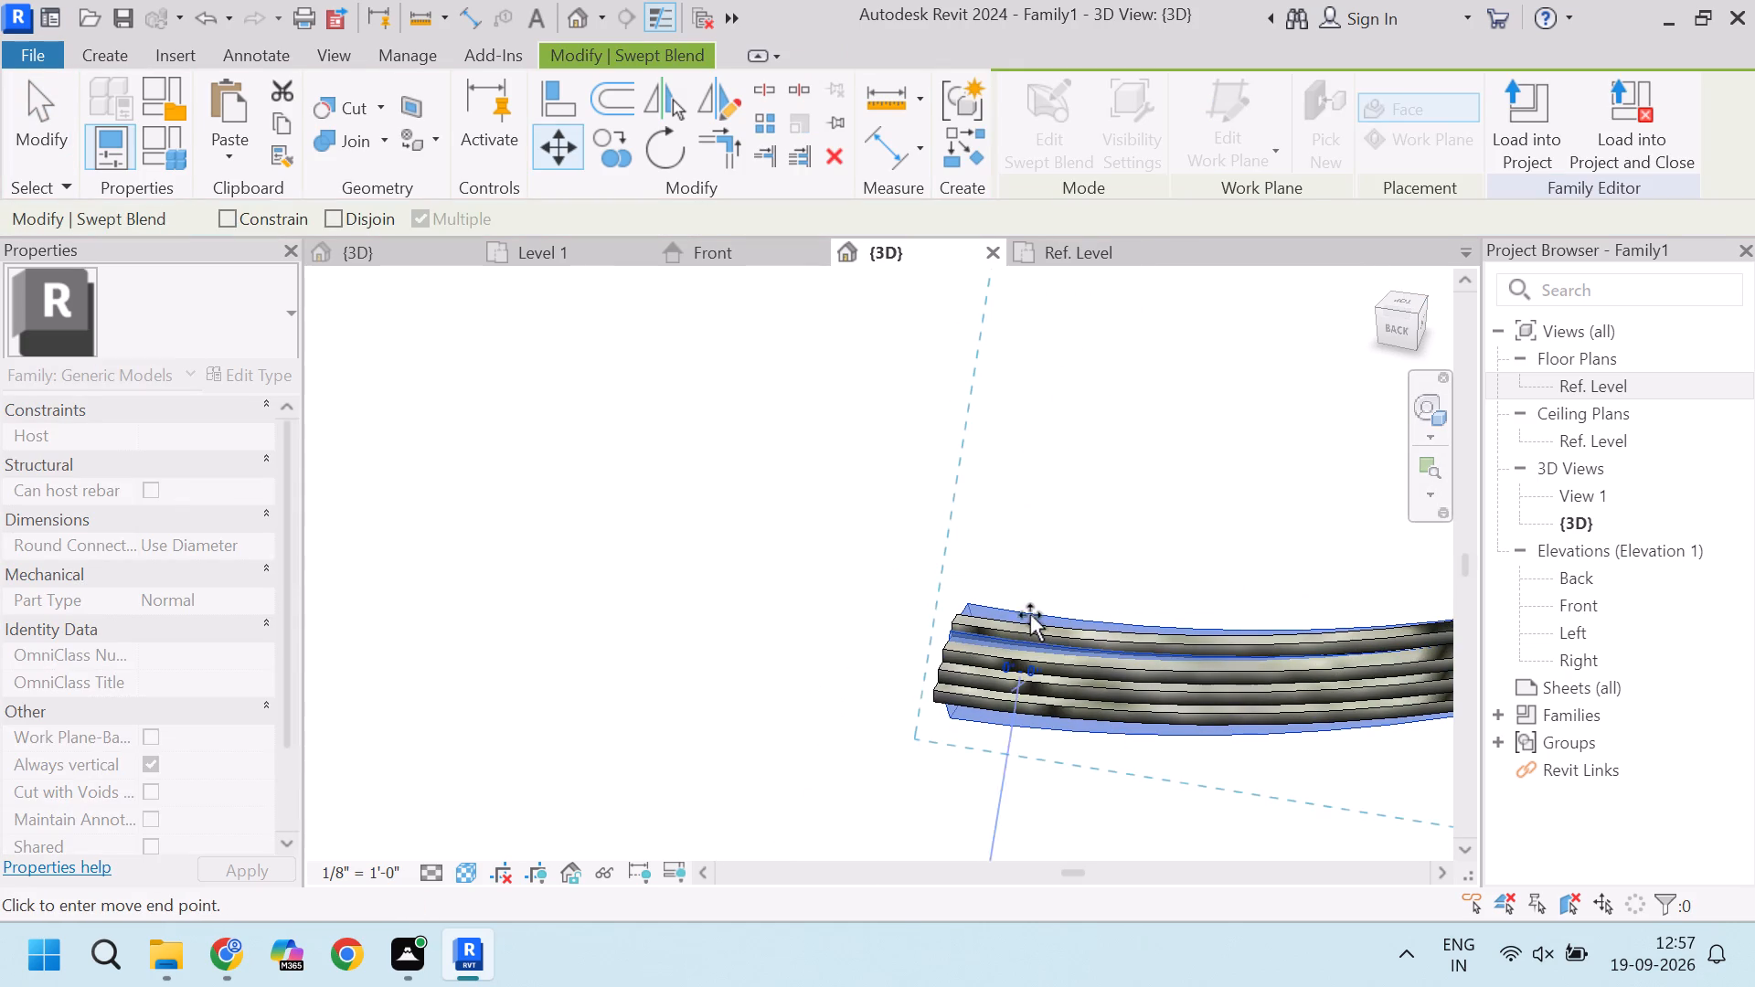
scroll(857, 460, "down", 18)
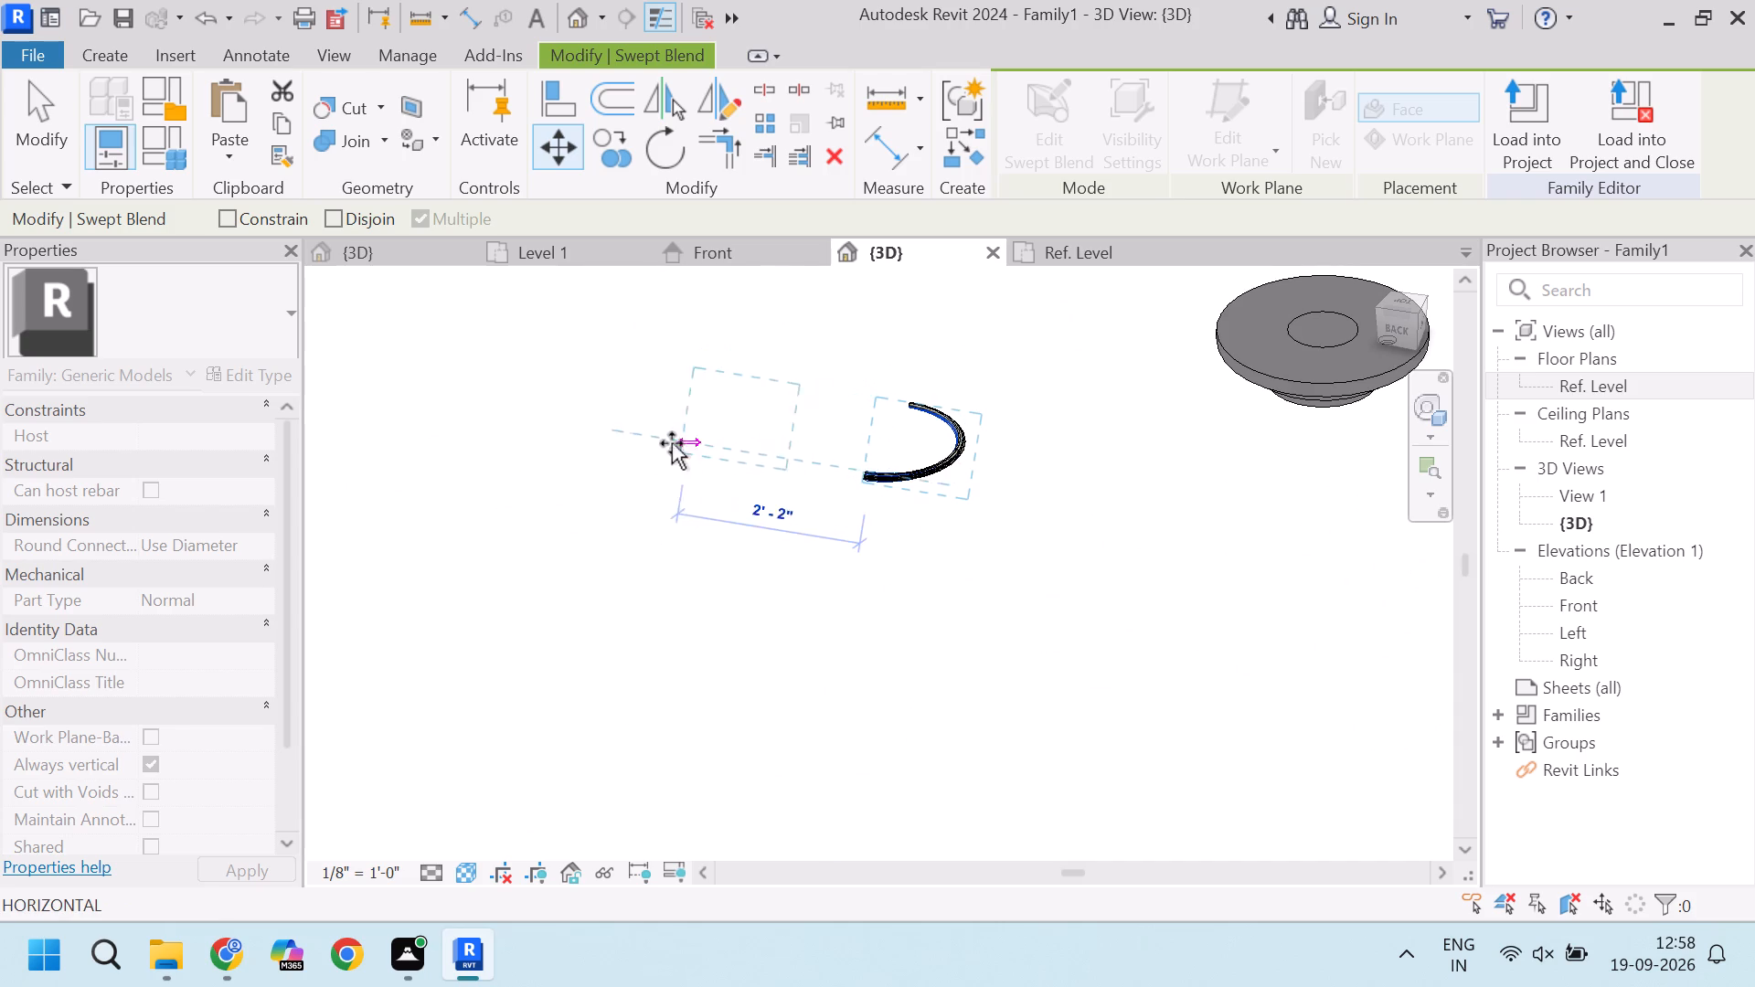
left_click(668, 443)
scroll(737, 441, "up", 3)
key("space")
left_click(867, 409)
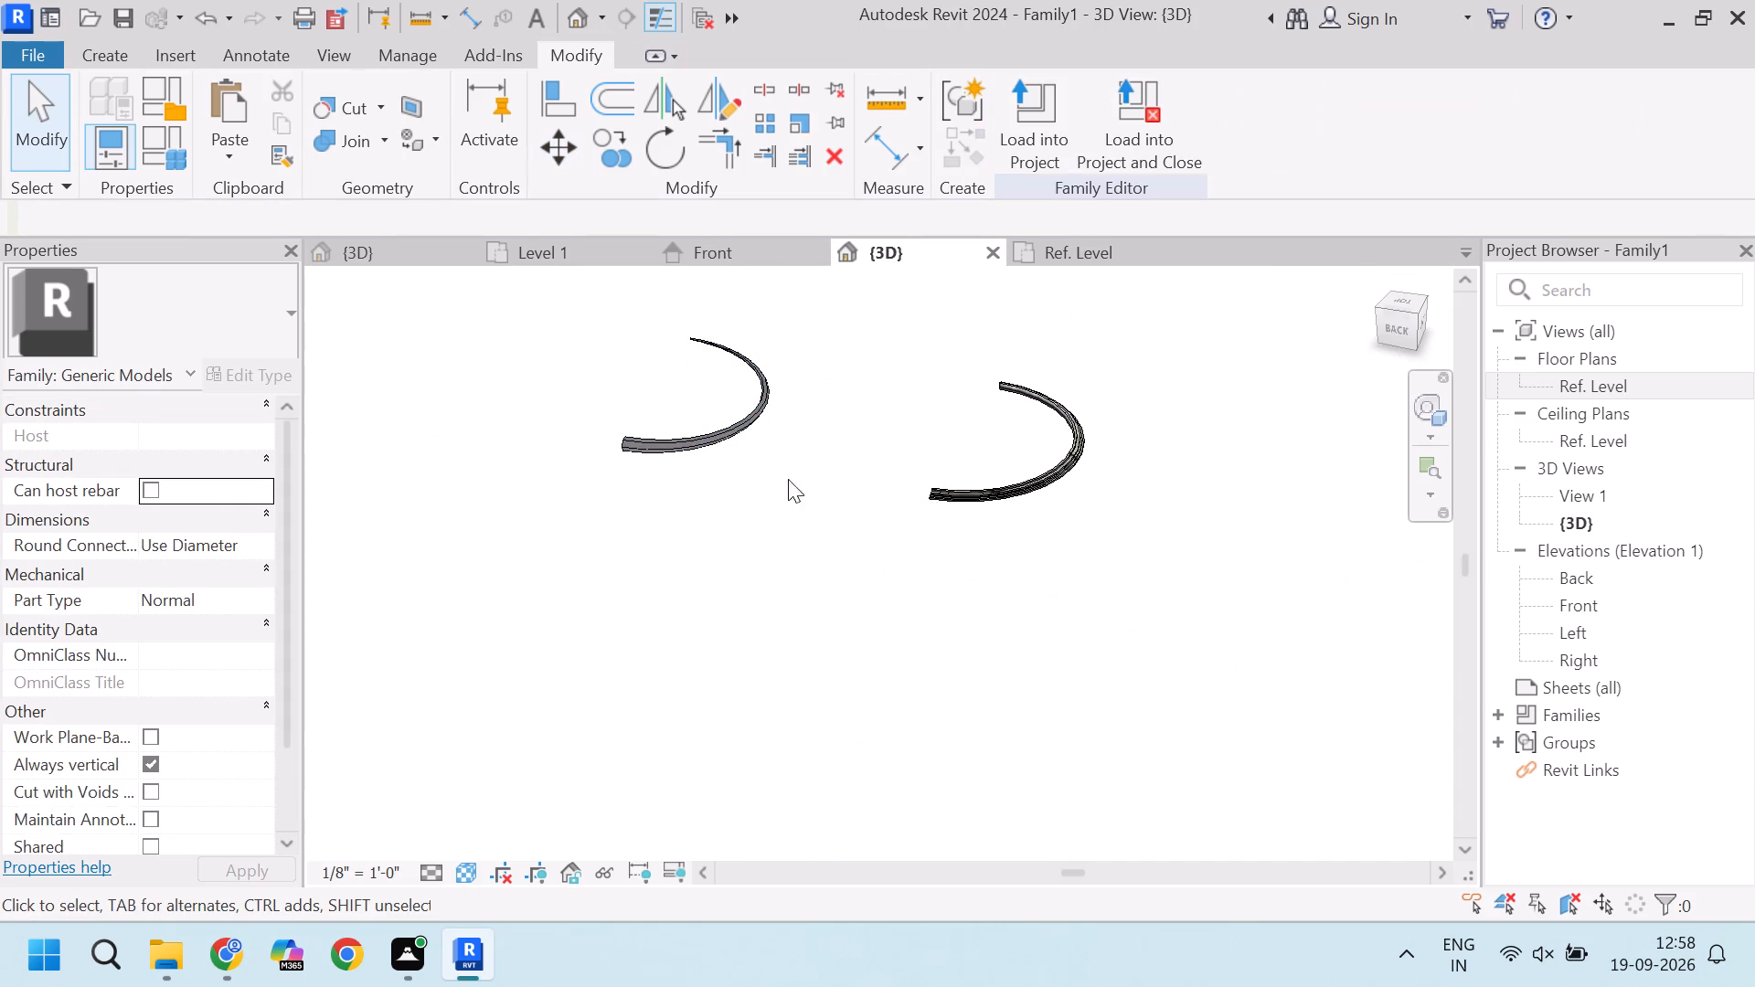
Orbit and zoom around the finished swept blend to examine its hexagonal end and its circular end.
left_click_drag(1403, 330, 1546, 306)
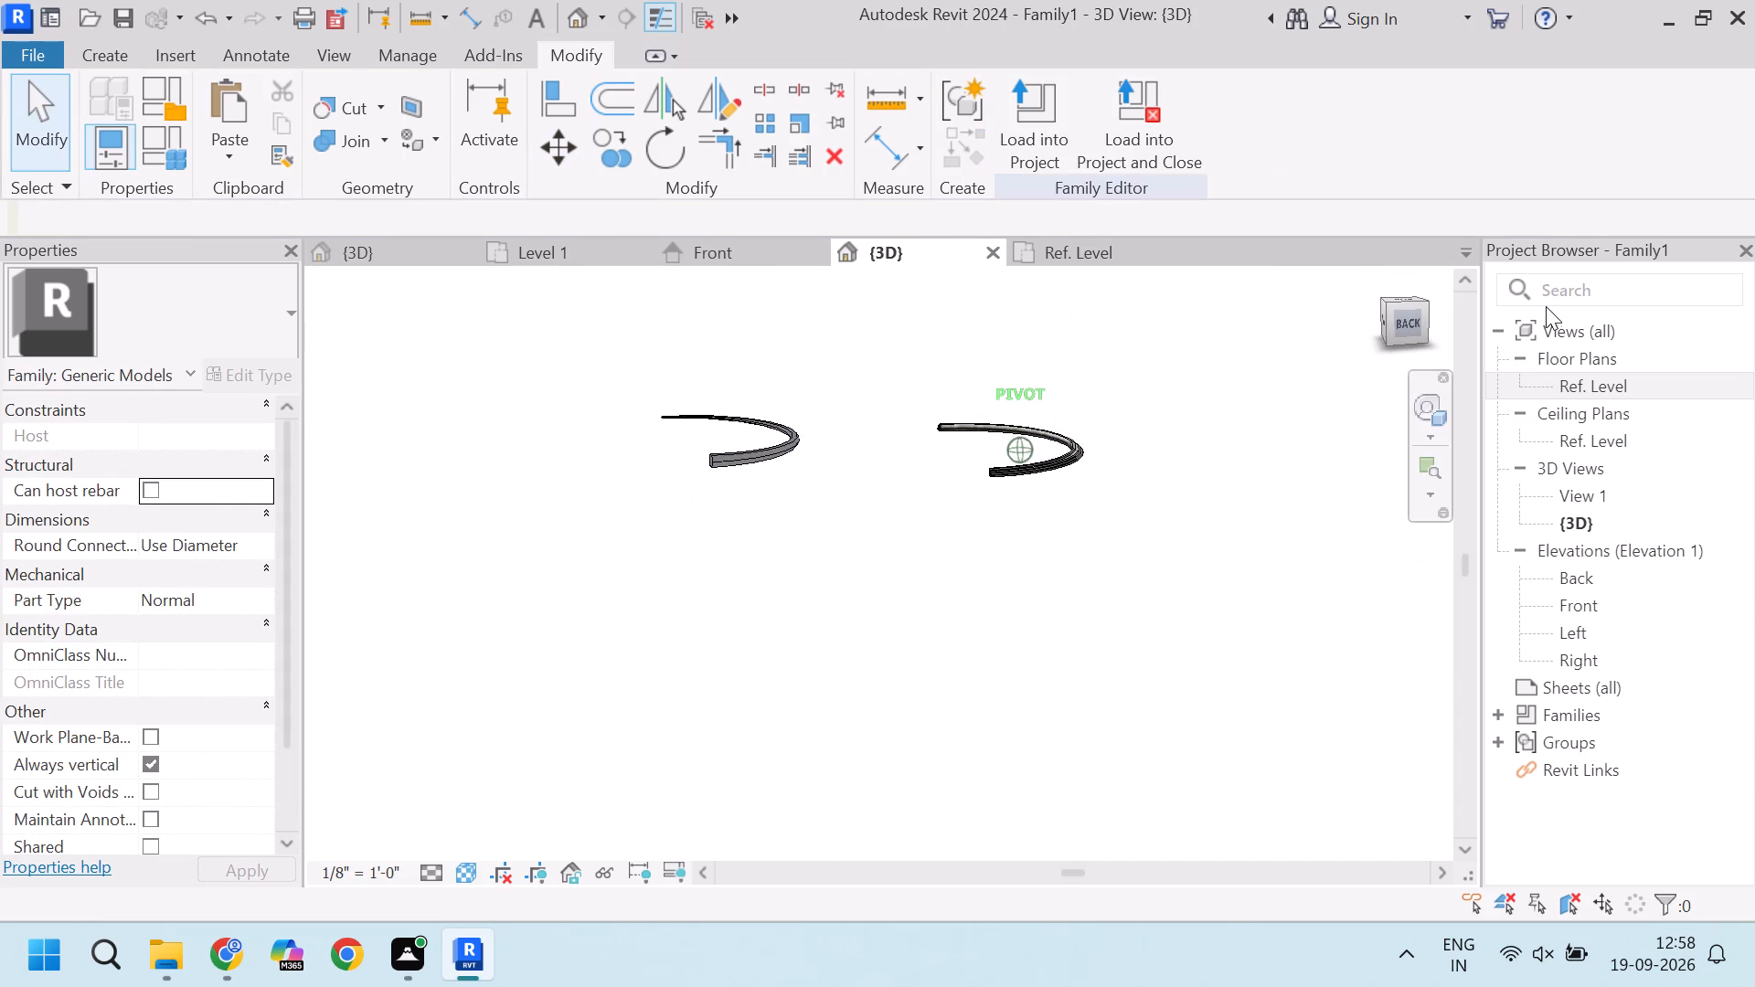
left_click_drag(1546, 306, 1754, 297)
scroll(952, 453, "up", 6)
scroll(724, 487, "up", 3)
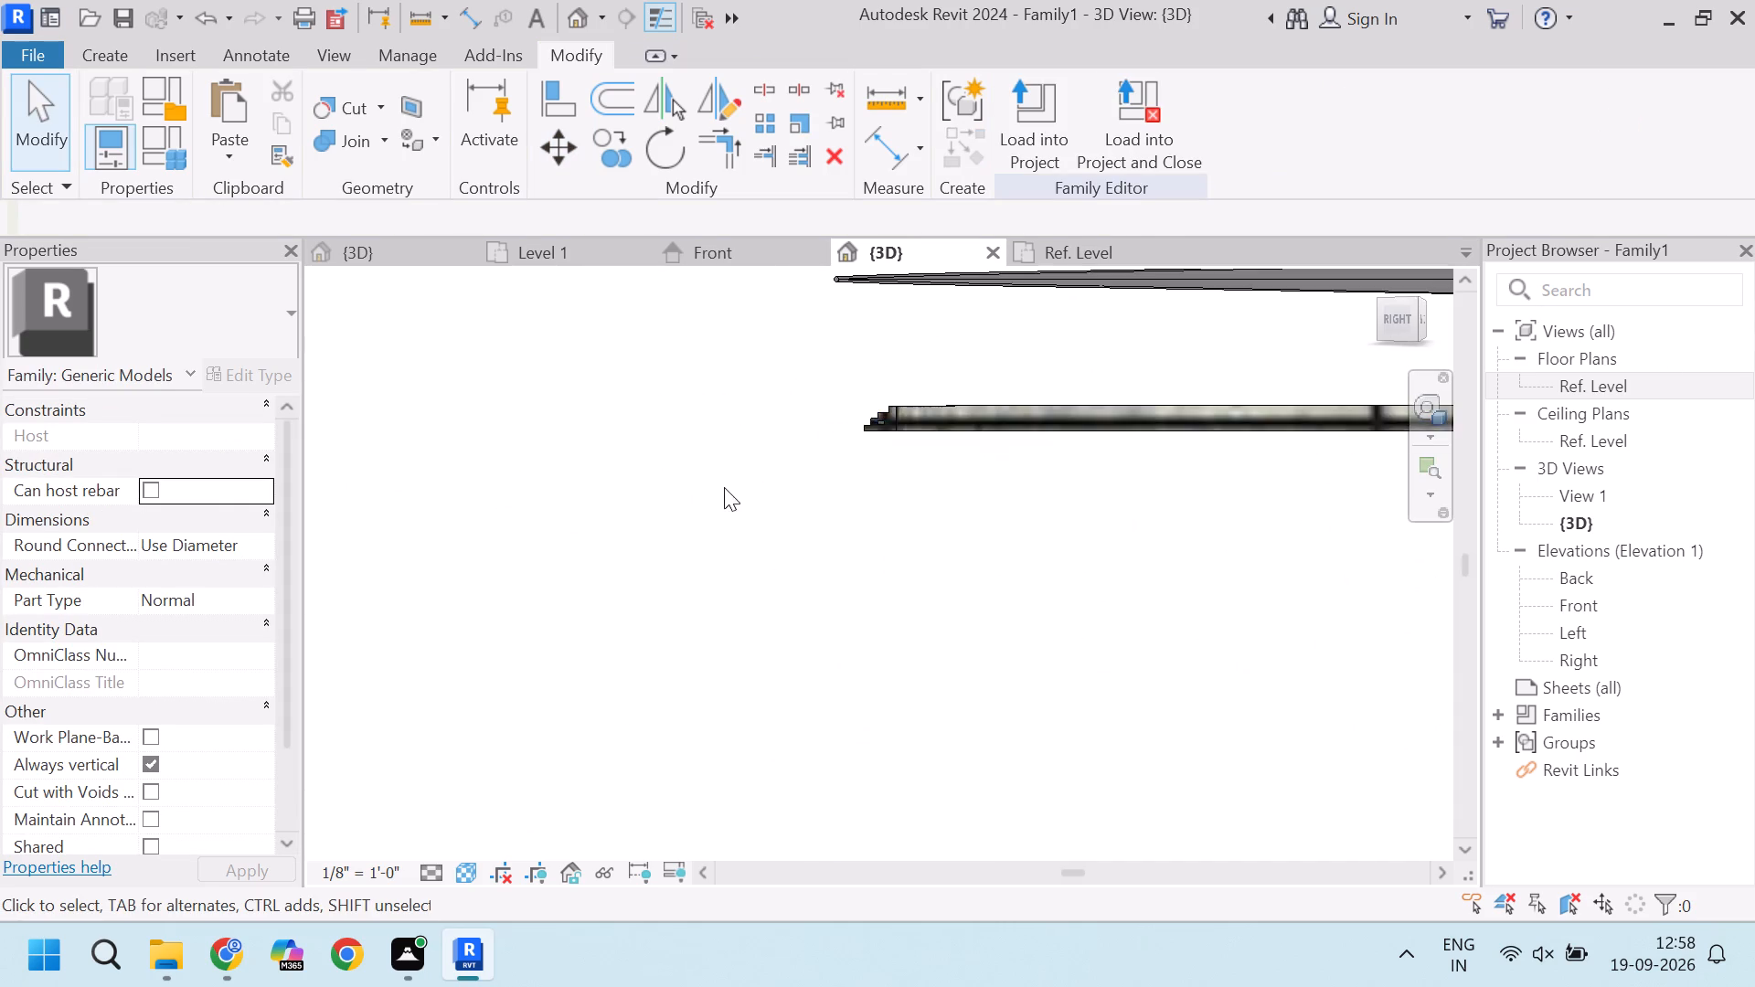
scroll(740, 496, "down", 6)
scroll(1058, 301, "up", 3)
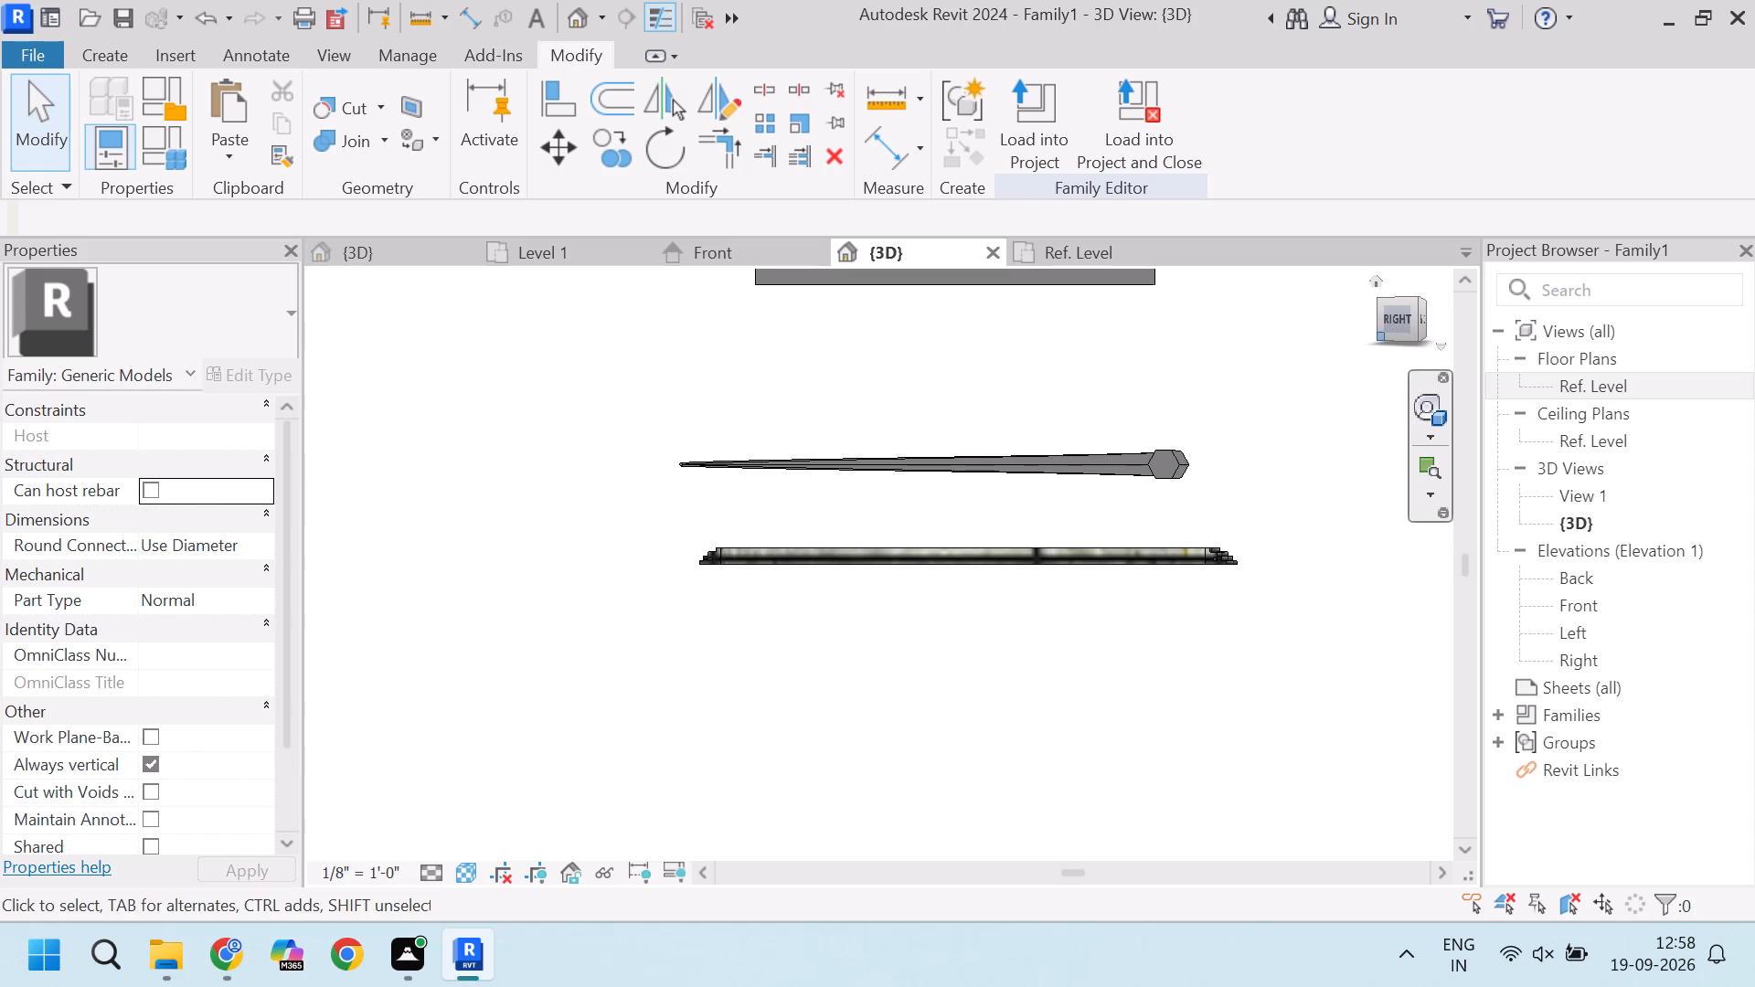
left_click_drag(1395, 314, 469, 349)
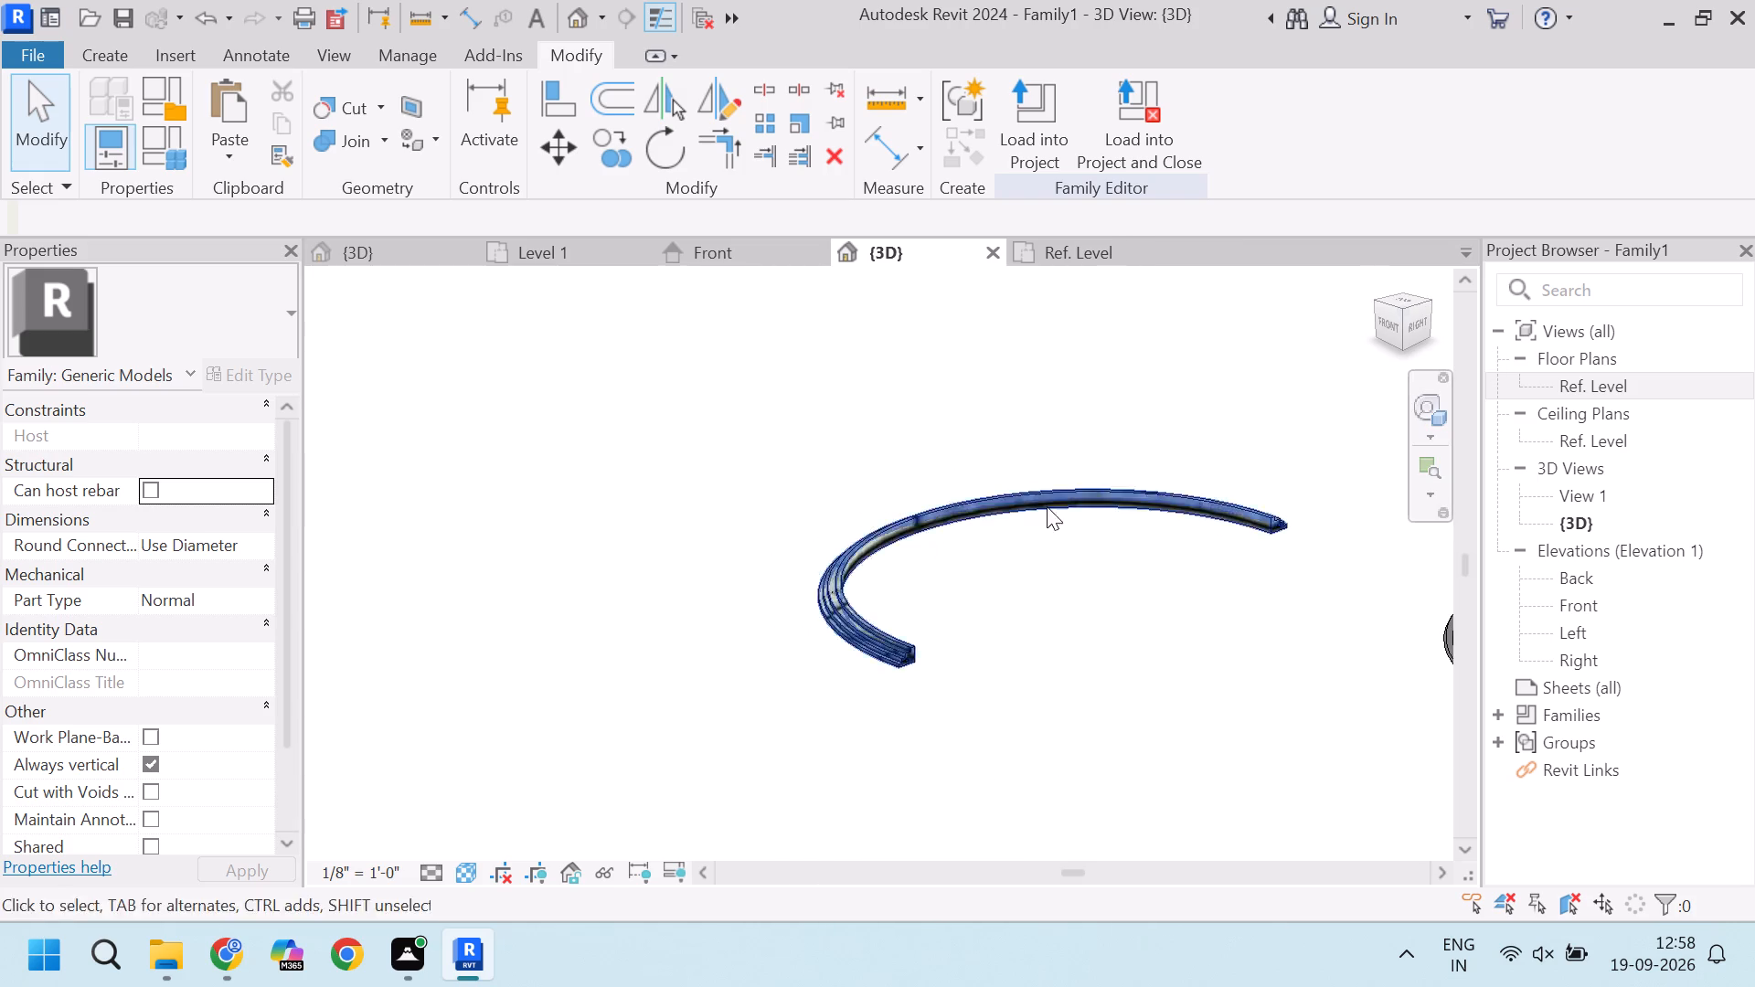
scroll(863, 542, "up", 2)
scroll(776, 530, "down", 7)
scroll(1199, 568, "up", 11)
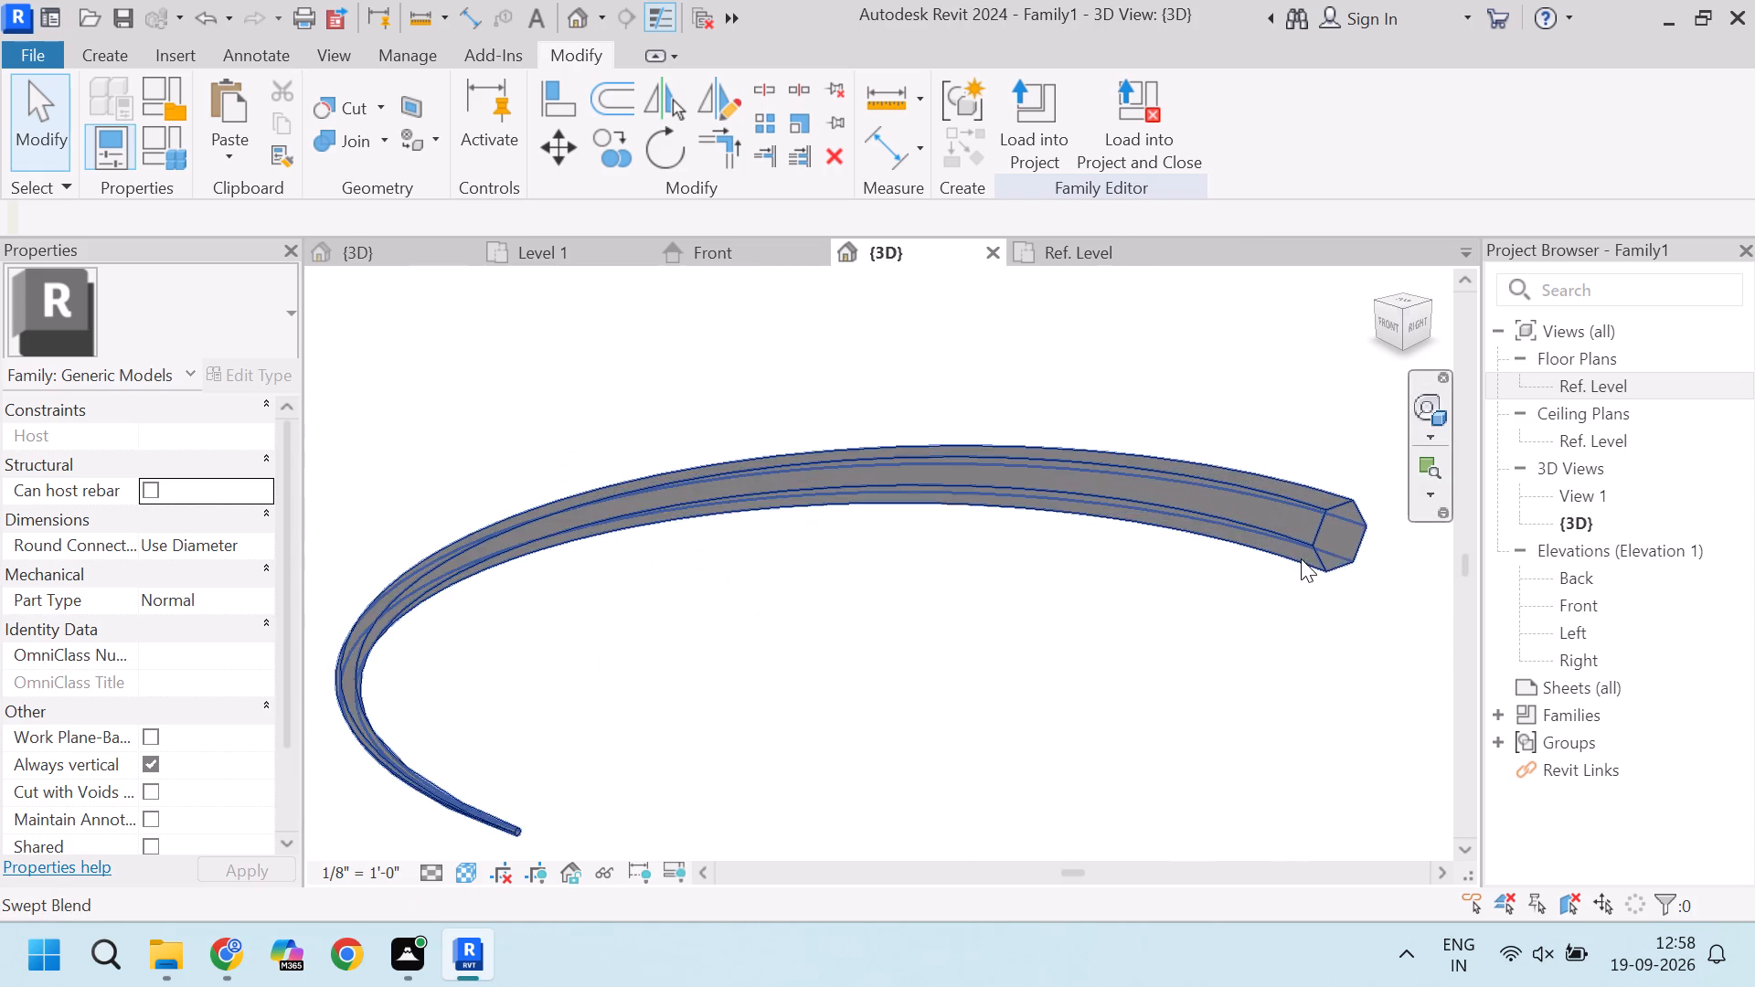
scroll(1384, 506, "down", 4)
scroll(918, 667, "up", 10)
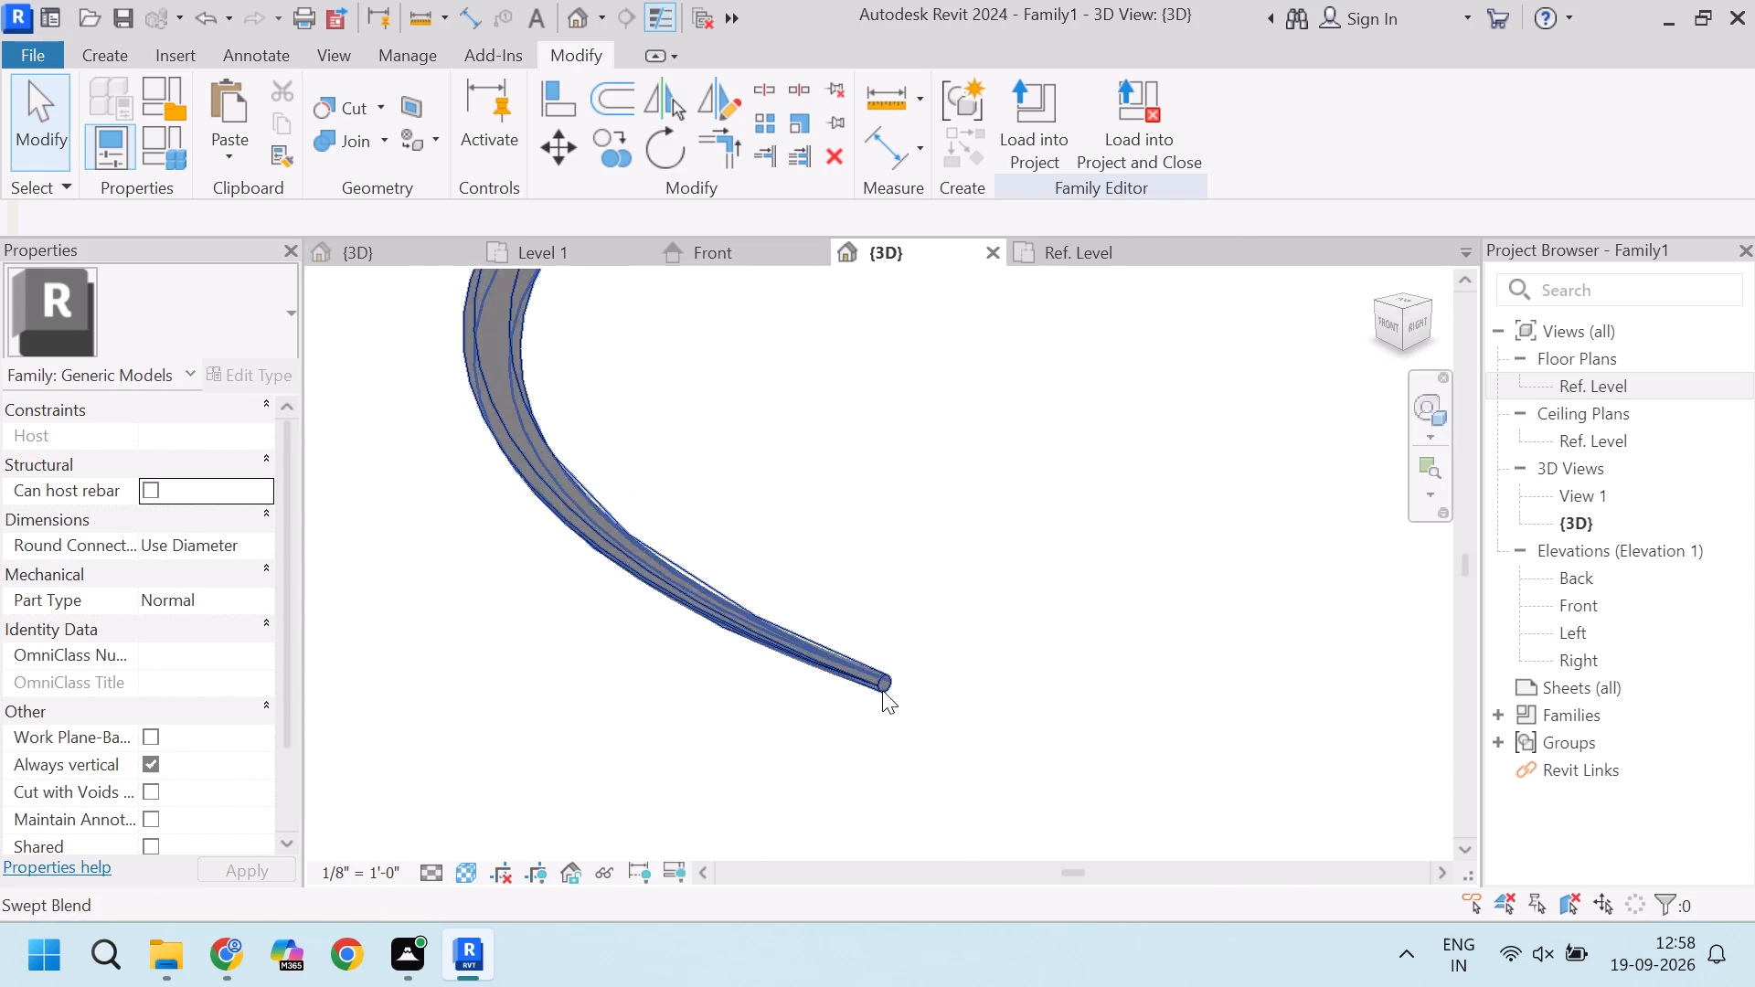
scroll(882, 690, "up", 1)
scroll(798, 718, "down", 13)
scroll(1261, 573, "up", 7)
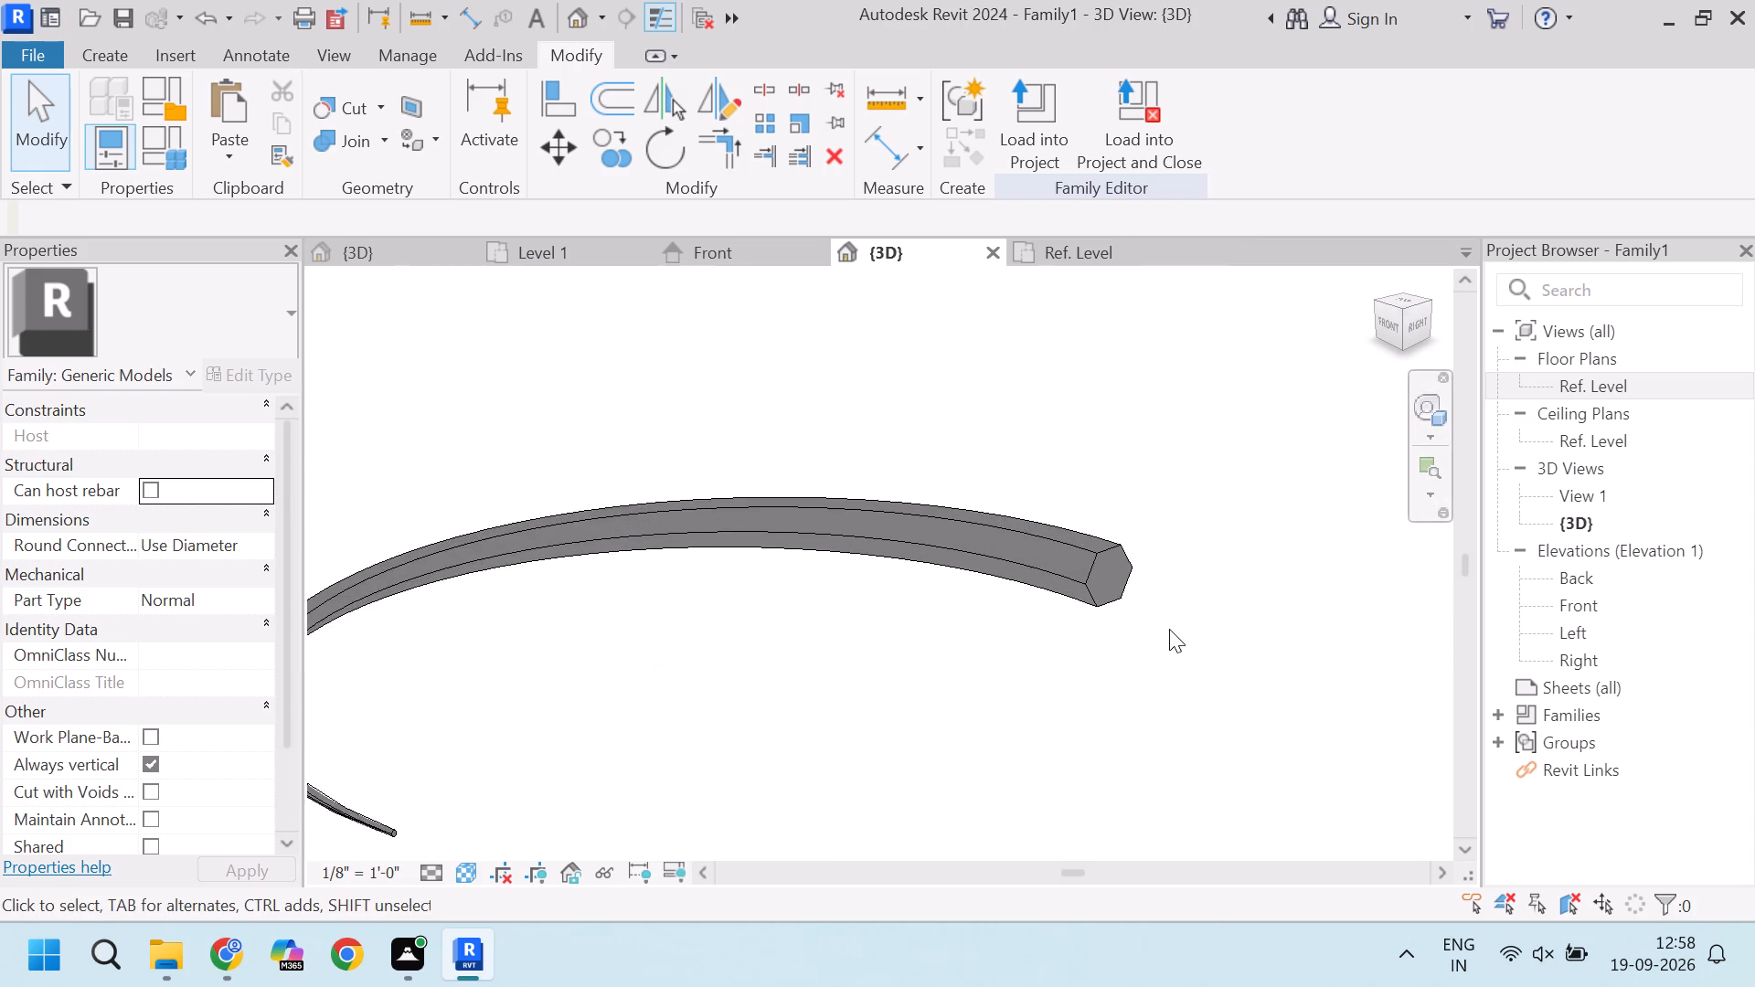
scroll(1092, 631, "up", 4)
scroll(1105, 621, "down", 13)
scroll(1117, 612, "up", 1)
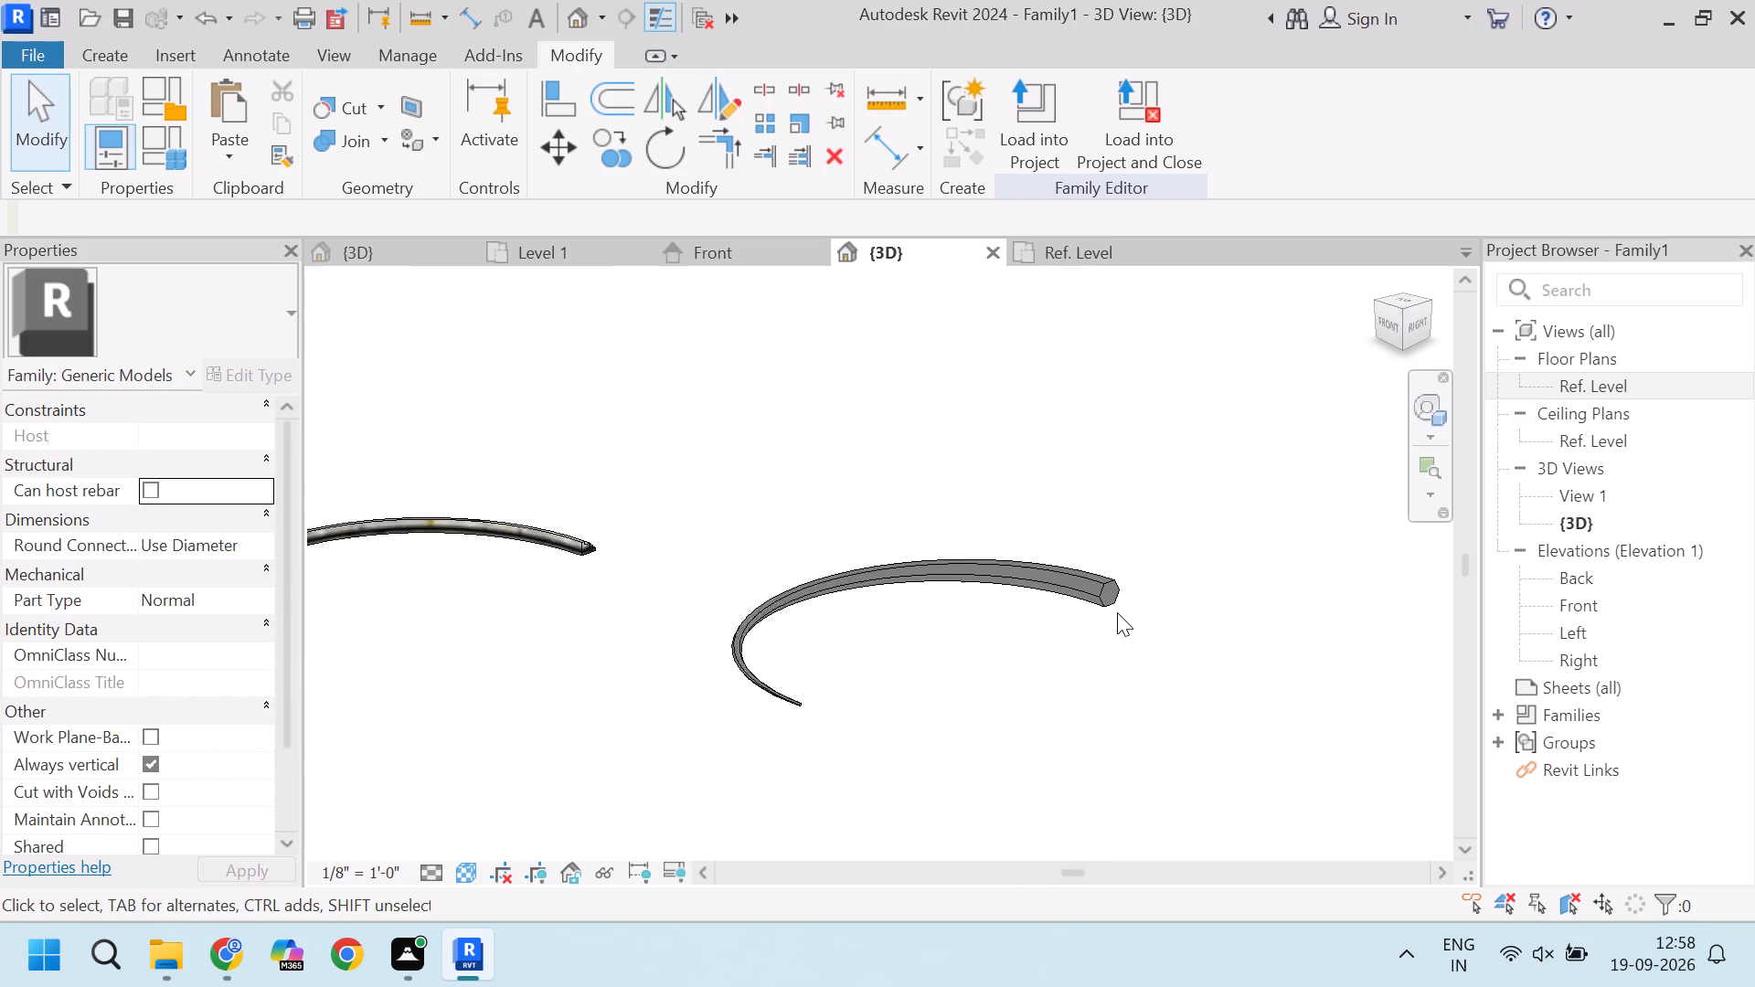
scroll(1117, 612, "up", 8)
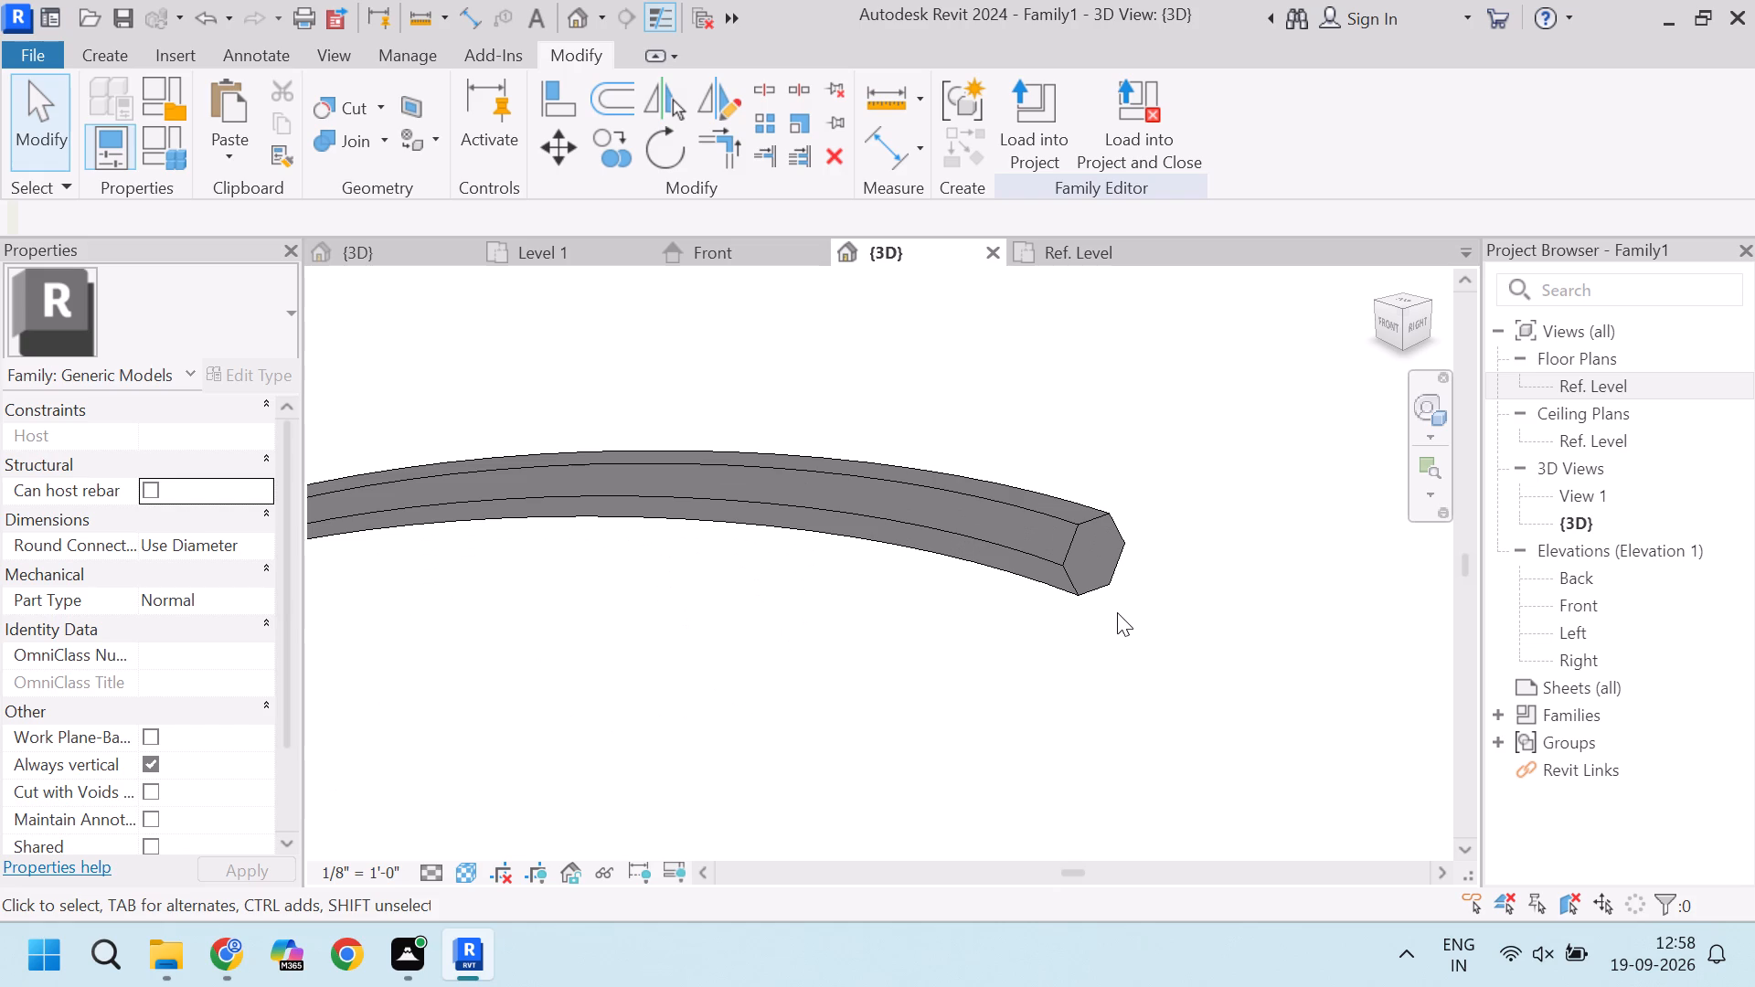
scroll(885, 511, "down", 6)
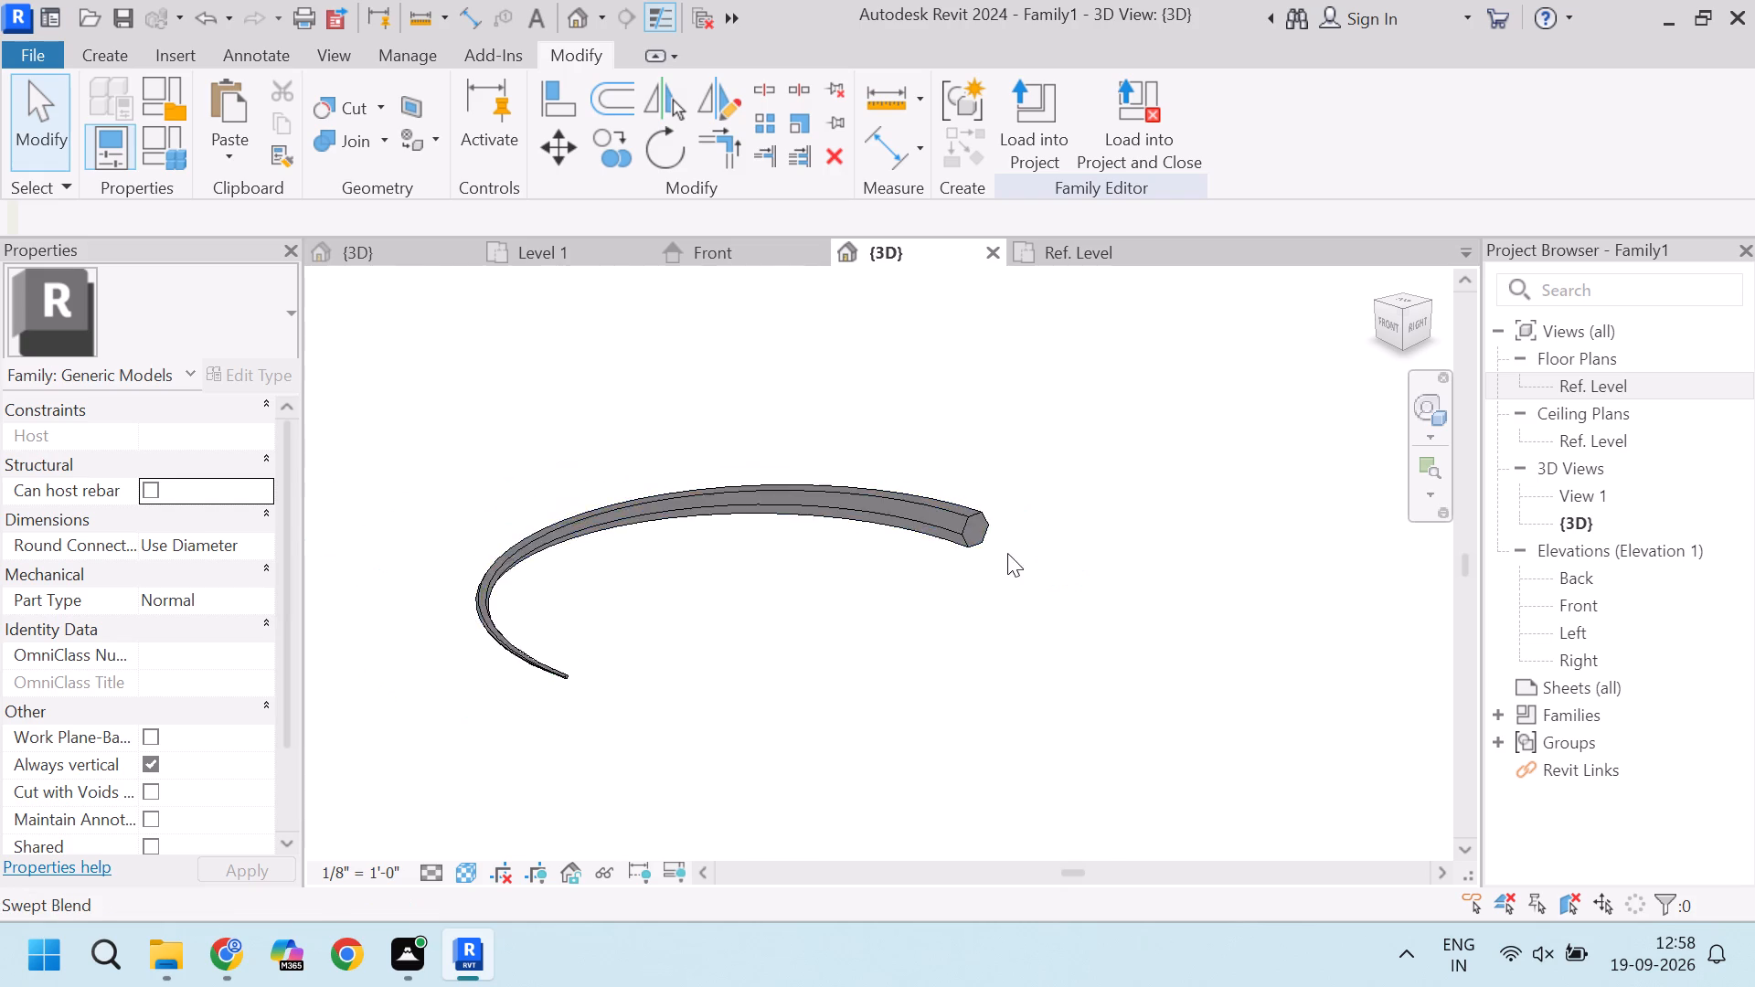
scroll(1007, 553, "up", 6)
scroll(946, 493, "up", 6)
scroll(997, 505, "down", 4)
scroll(1078, 463, "down", 5)
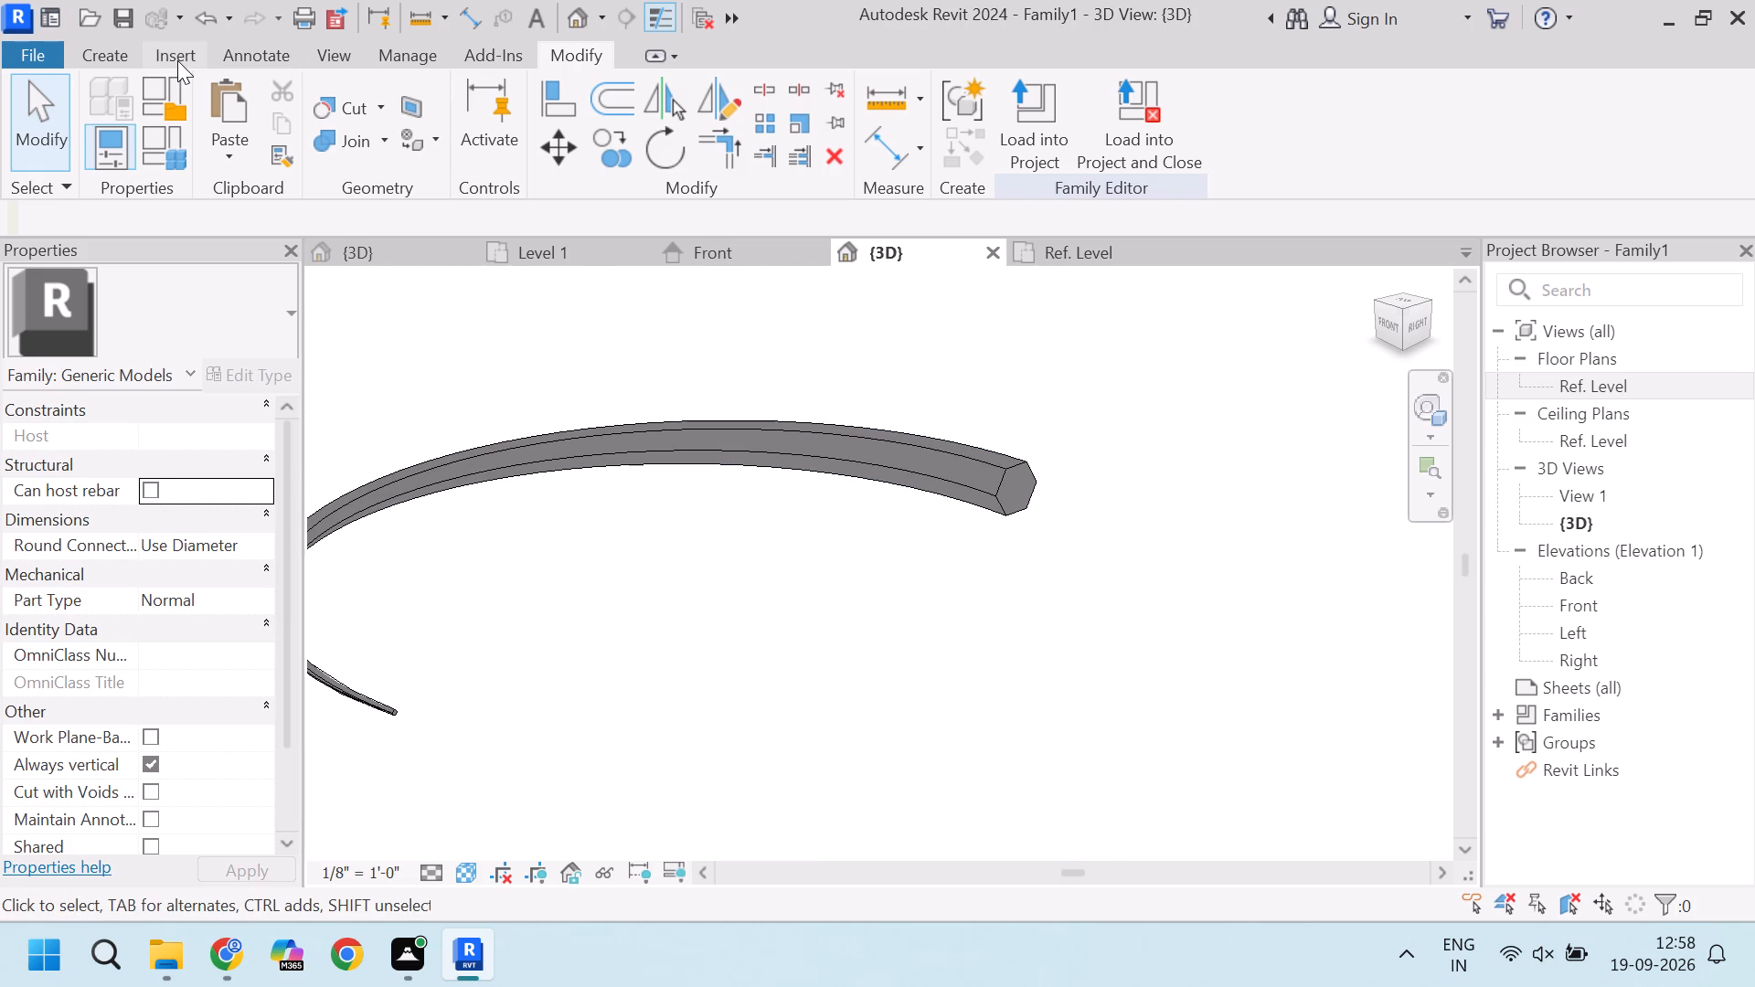
Set the work plane by picking the hexagonal end face of the swept blend.
left_click(133, 58)
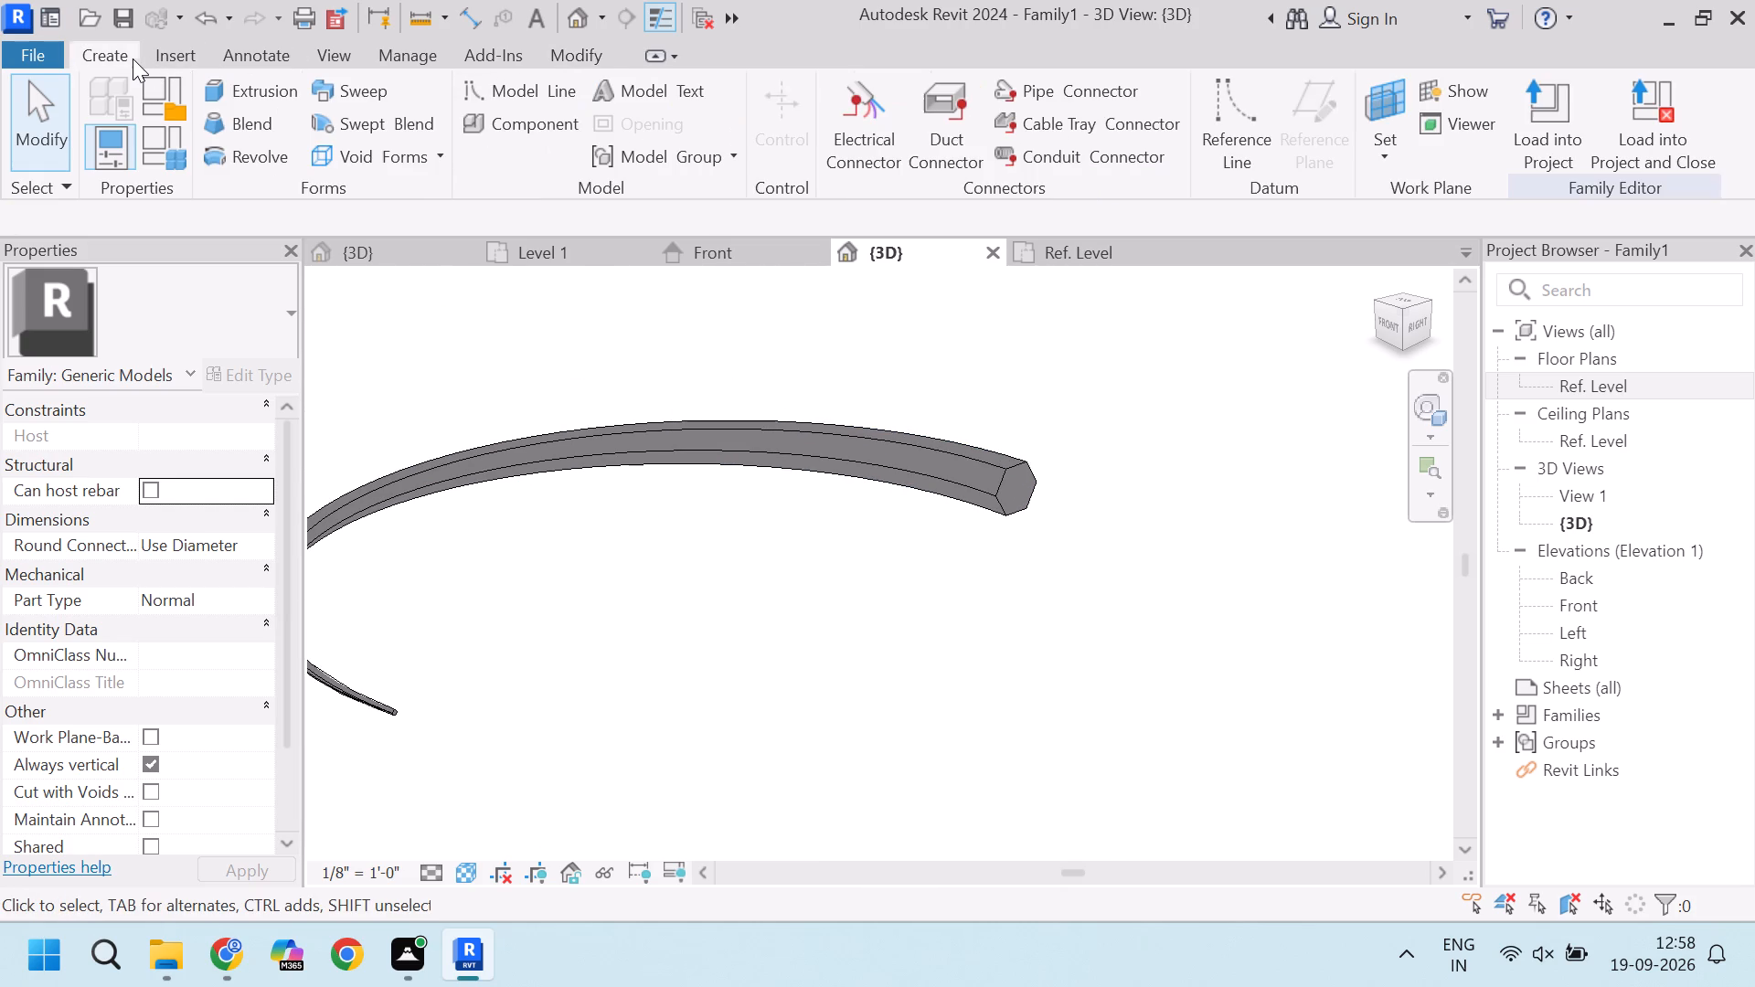
scroll(1185, 613, "down", 3)
scroll(943, 604, "up", 3)
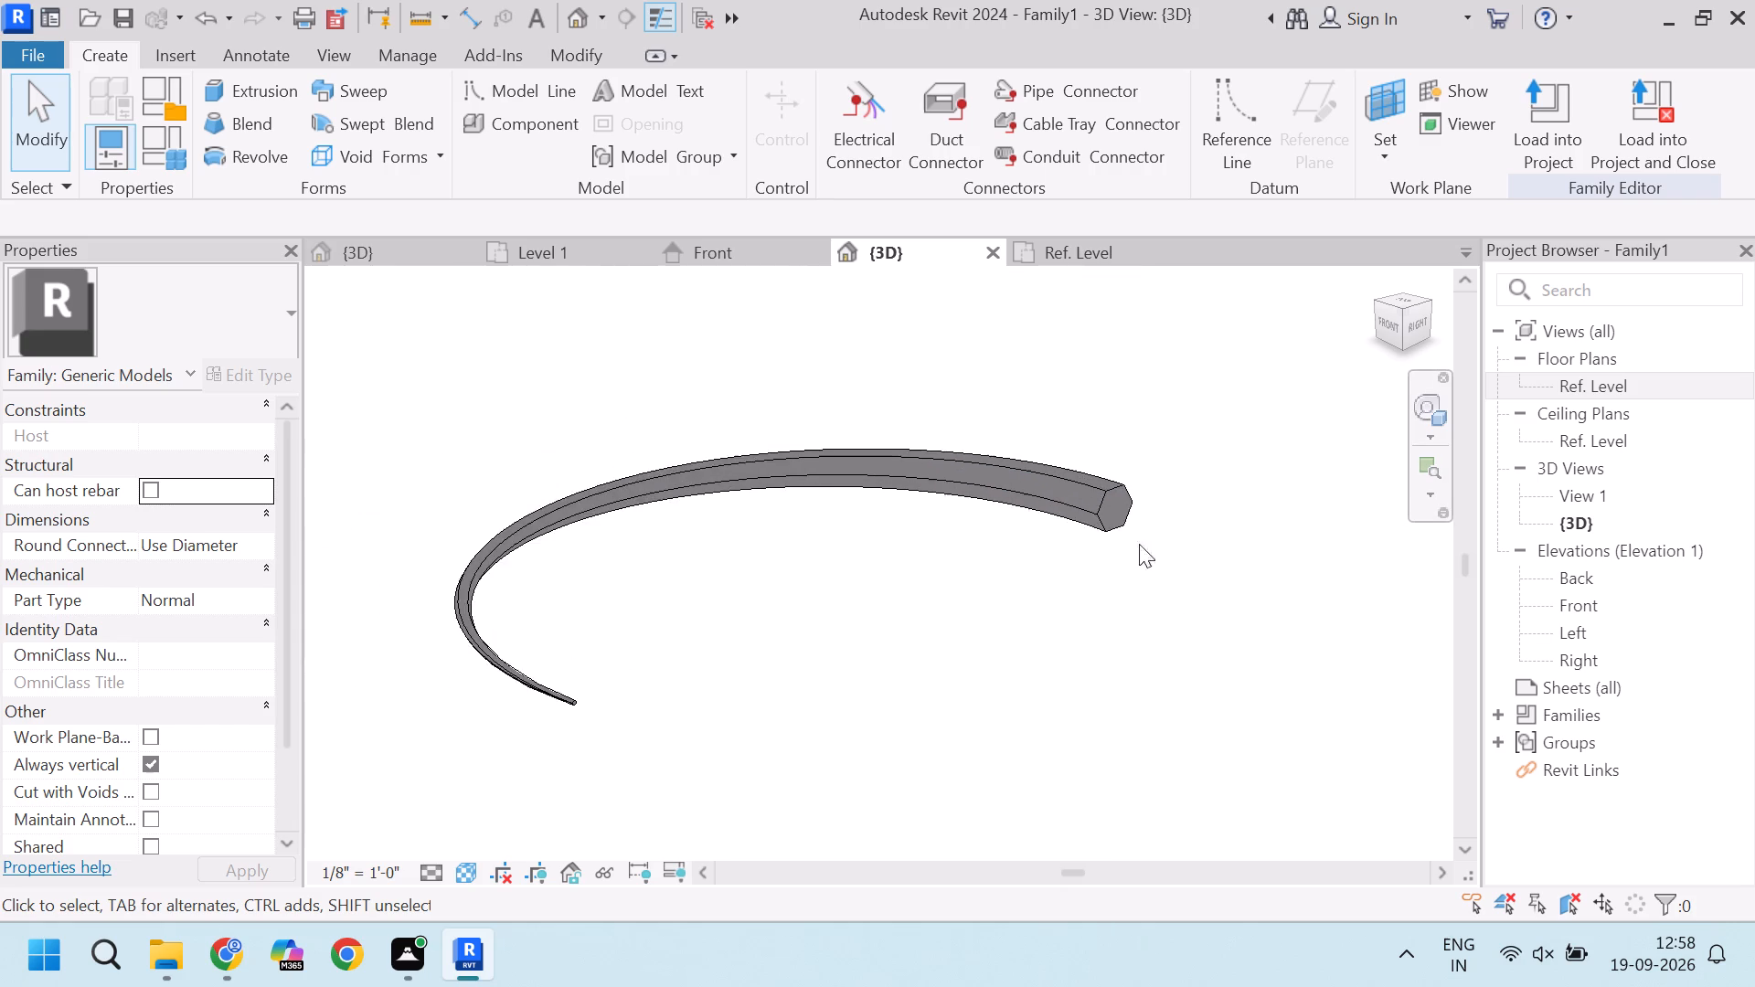
scroll(1188, 520, "up", 4)
scroll(1121, 461, "up", 2)
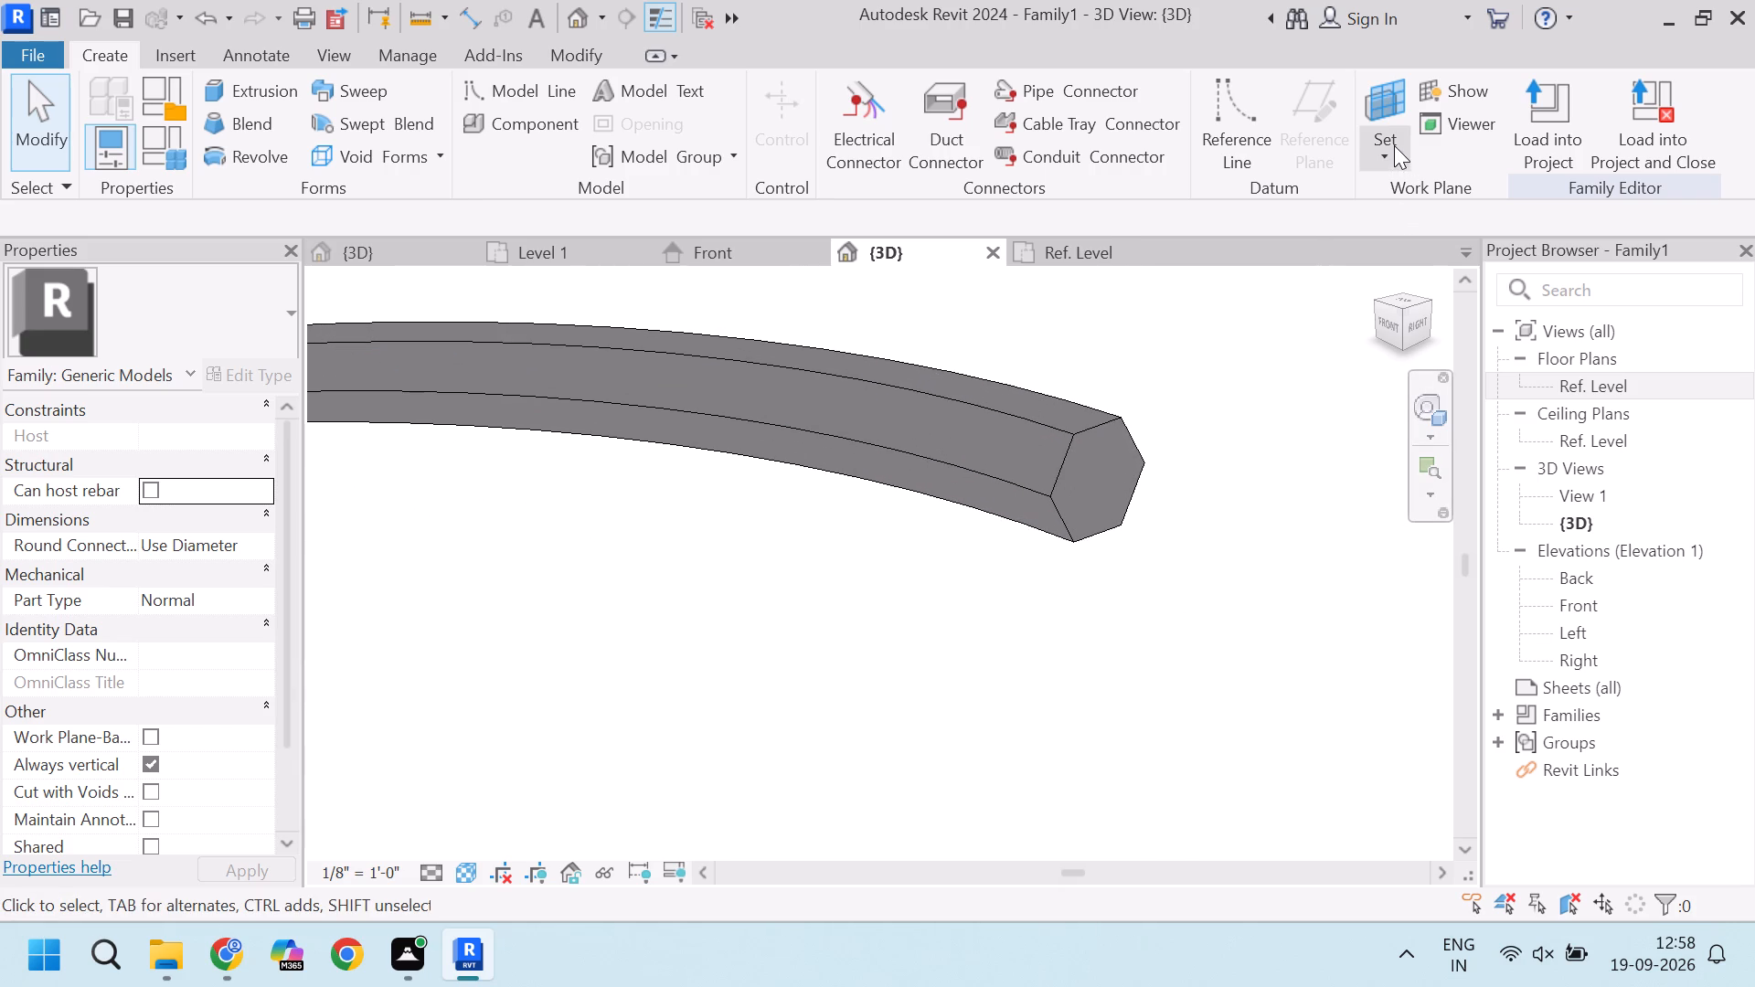
left_click(1394, 145)
left_click(1435, 255)
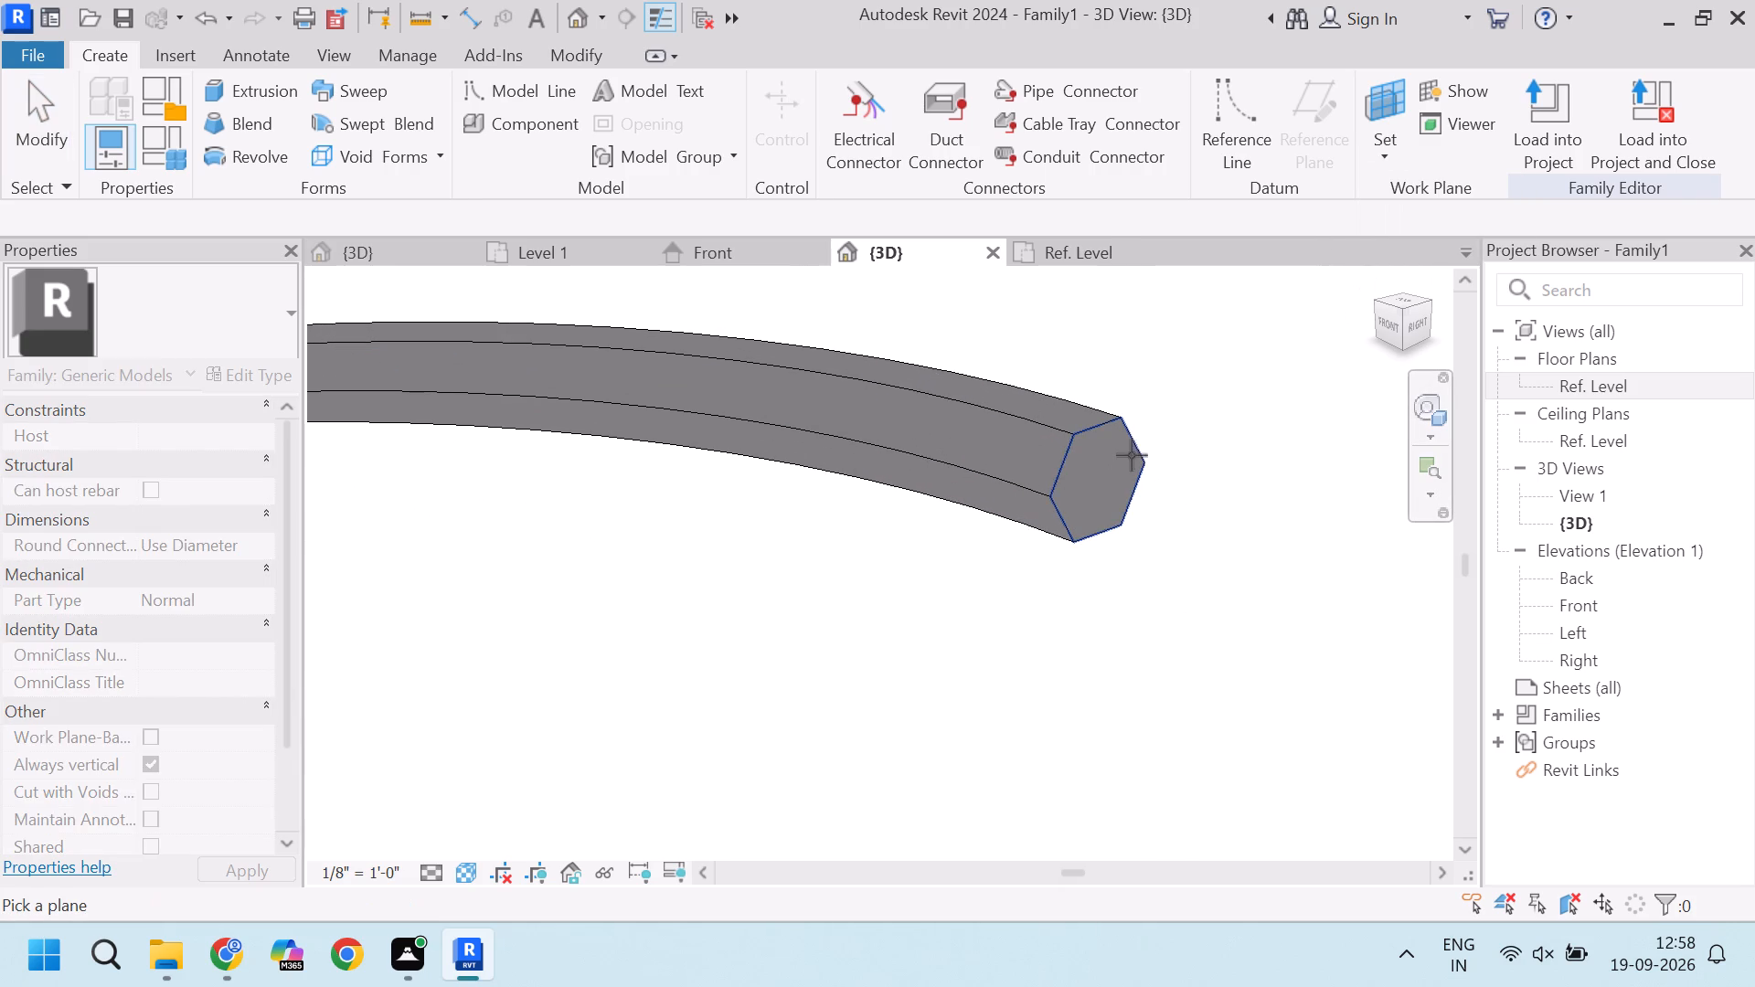
left_click(1138, 445)
Start a Void Swept Blend and open its path for sketching.
left_click(419, 160)
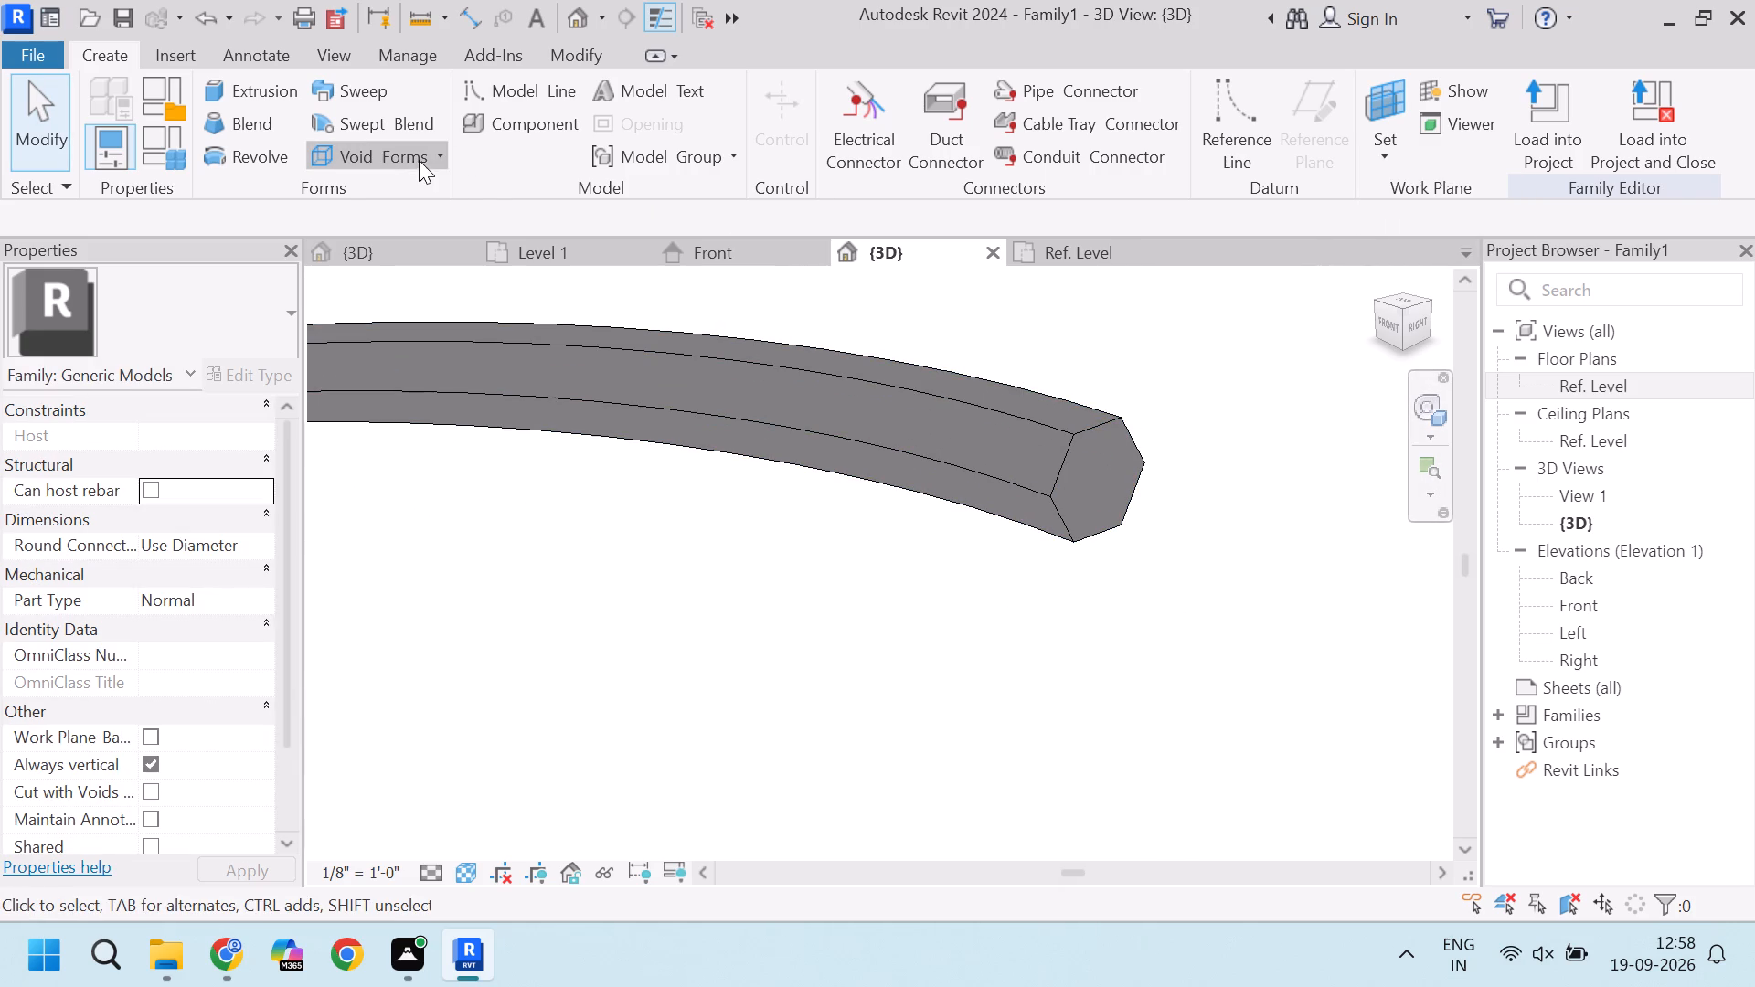
left_click(421, 413)
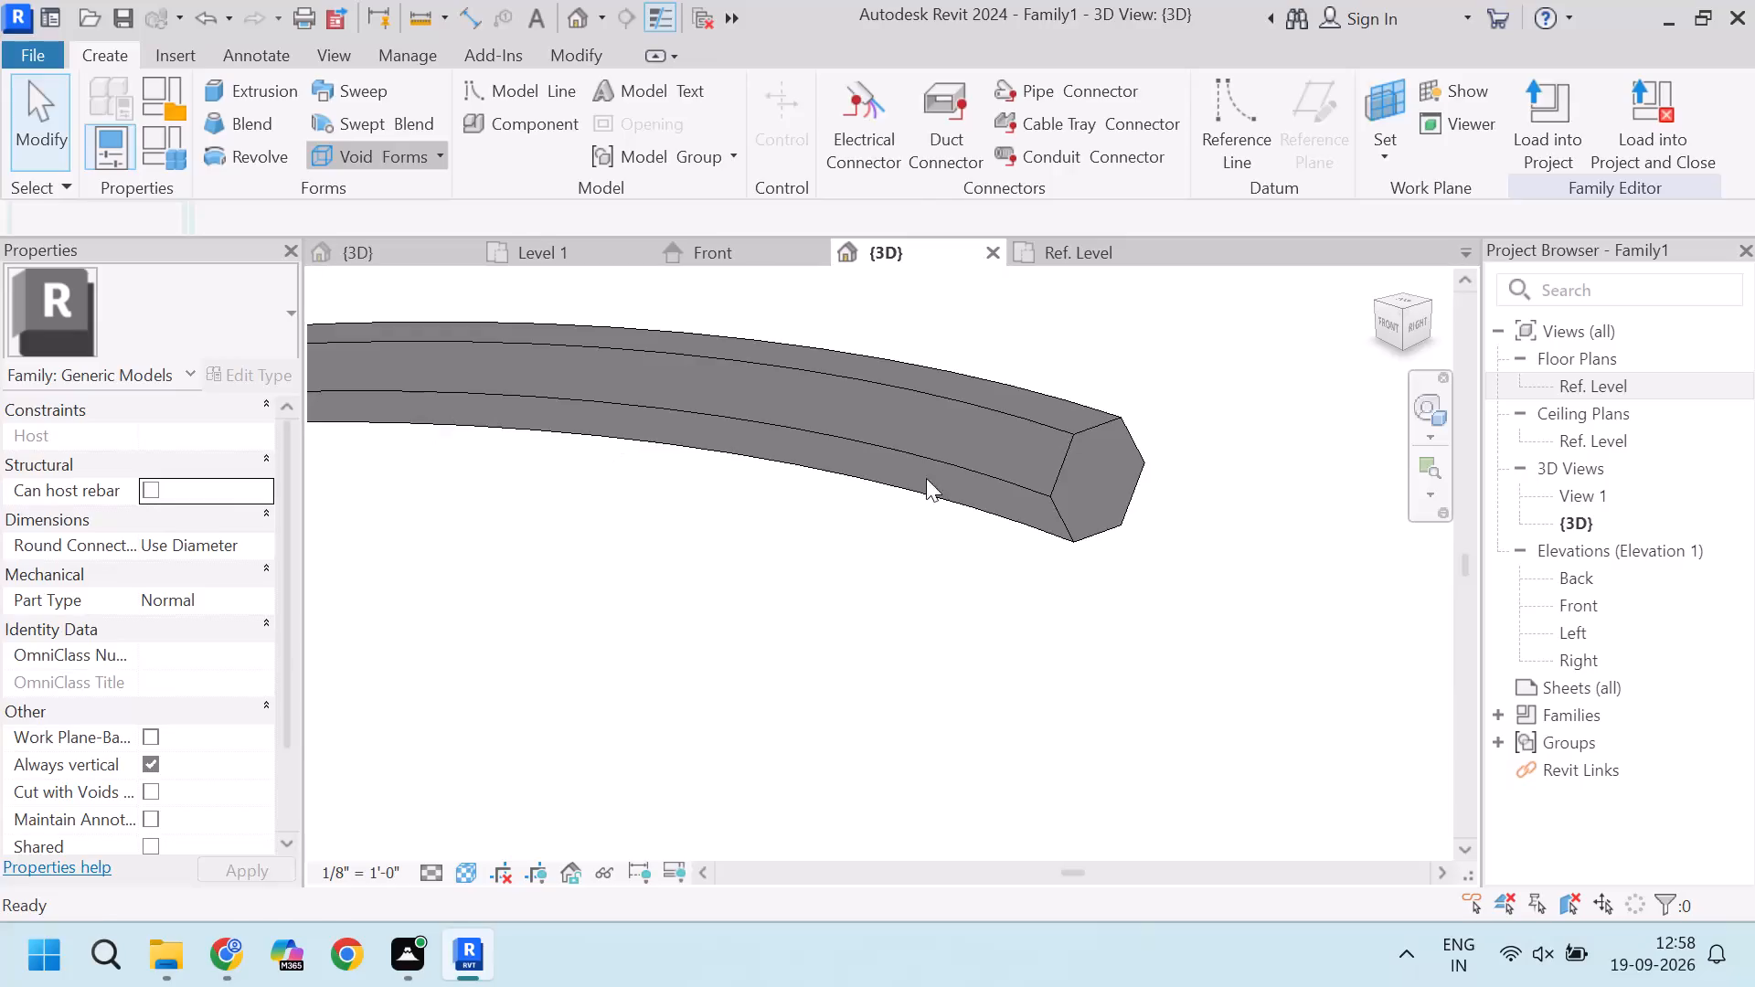
scroll(1124, 476, "up", 7)
scroll(1124, 476, "down", 3)
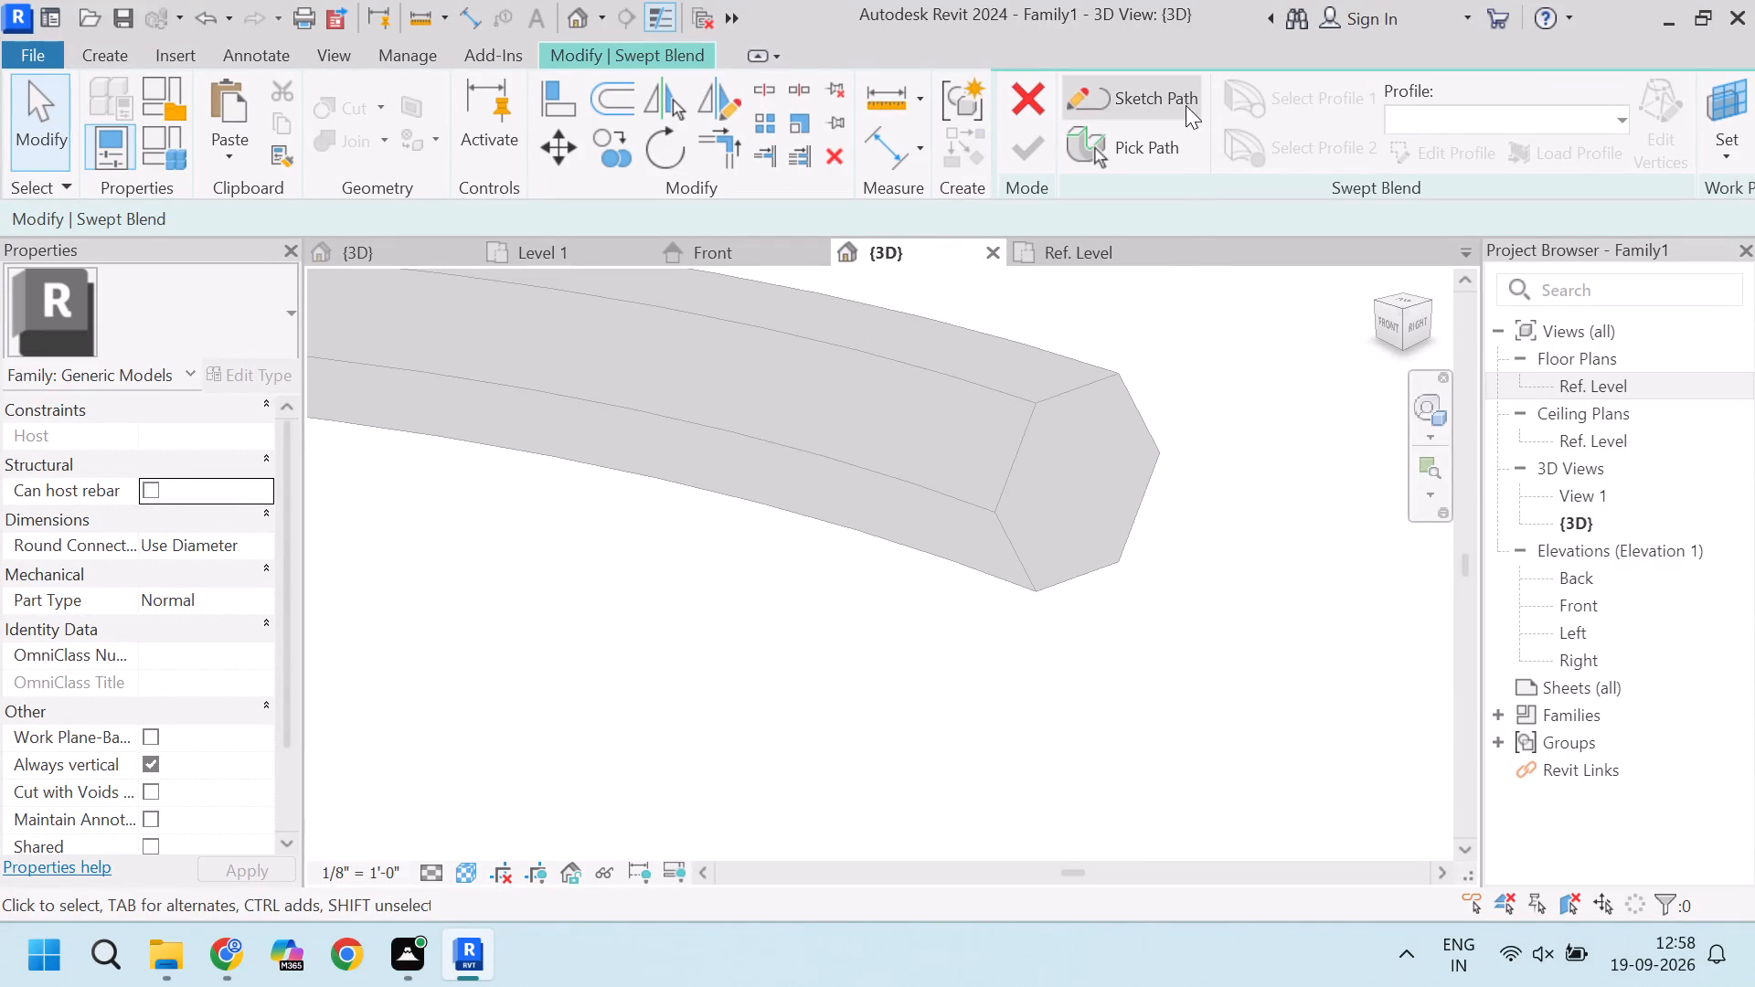
left_click(1186, 105)
scroll(1143, 496, "down", 9)
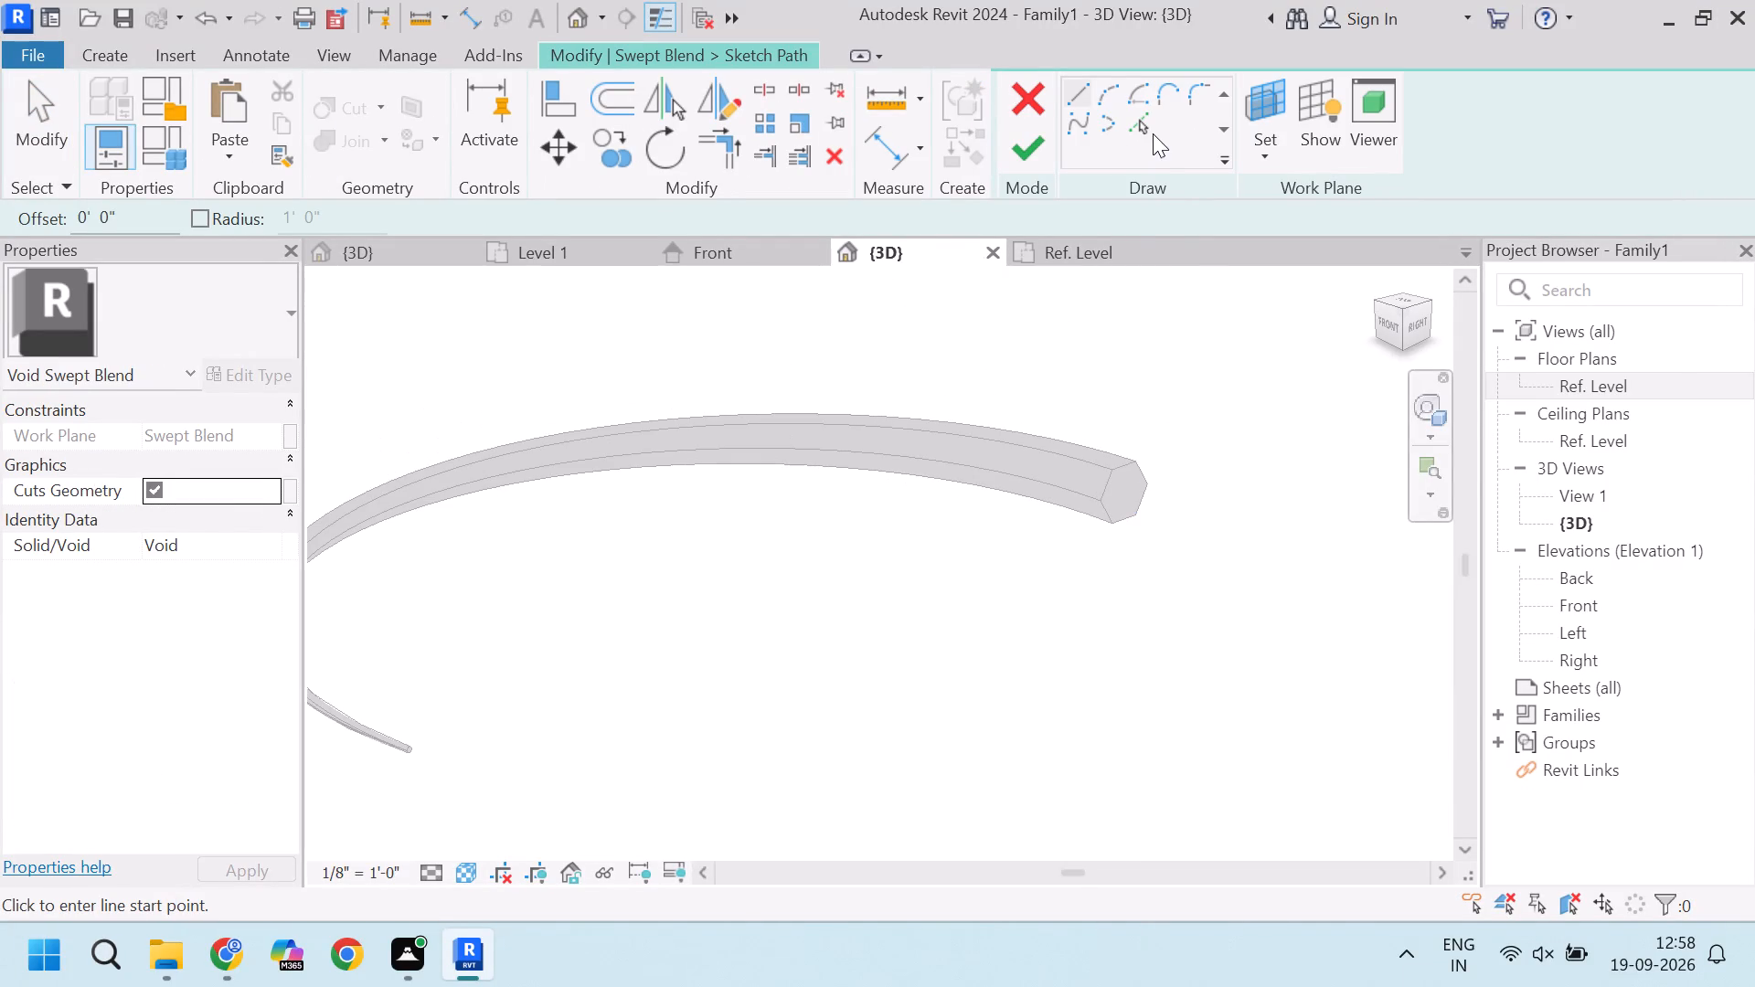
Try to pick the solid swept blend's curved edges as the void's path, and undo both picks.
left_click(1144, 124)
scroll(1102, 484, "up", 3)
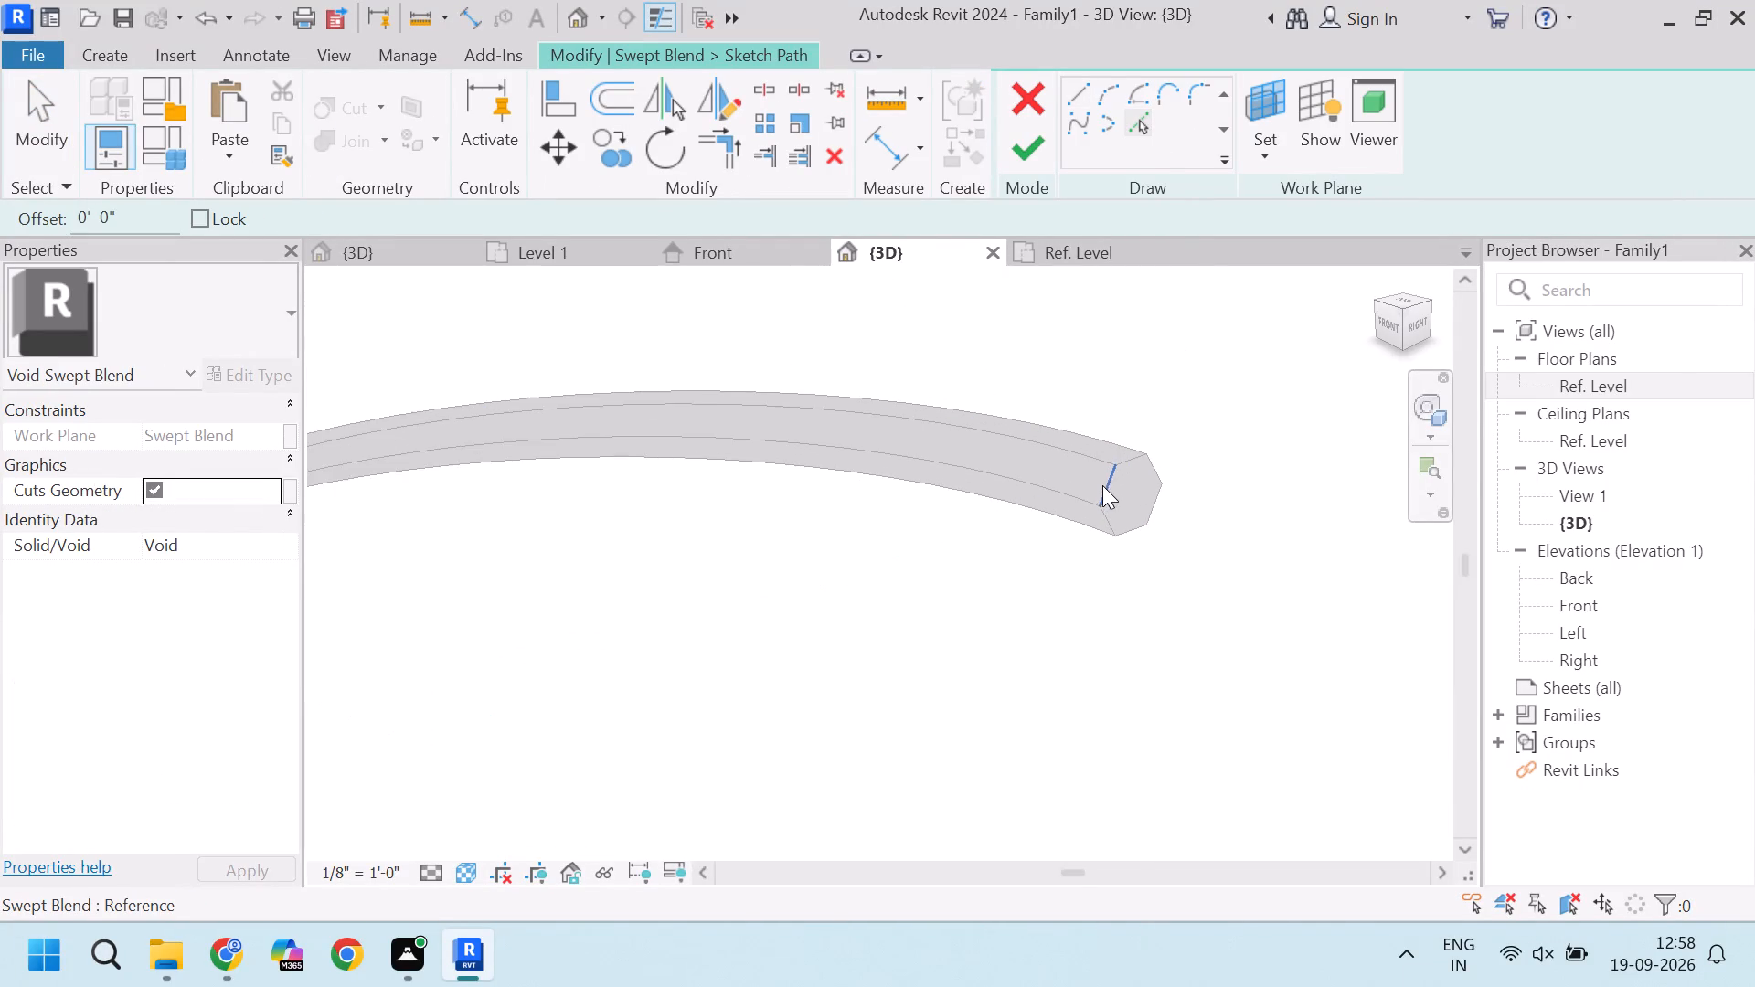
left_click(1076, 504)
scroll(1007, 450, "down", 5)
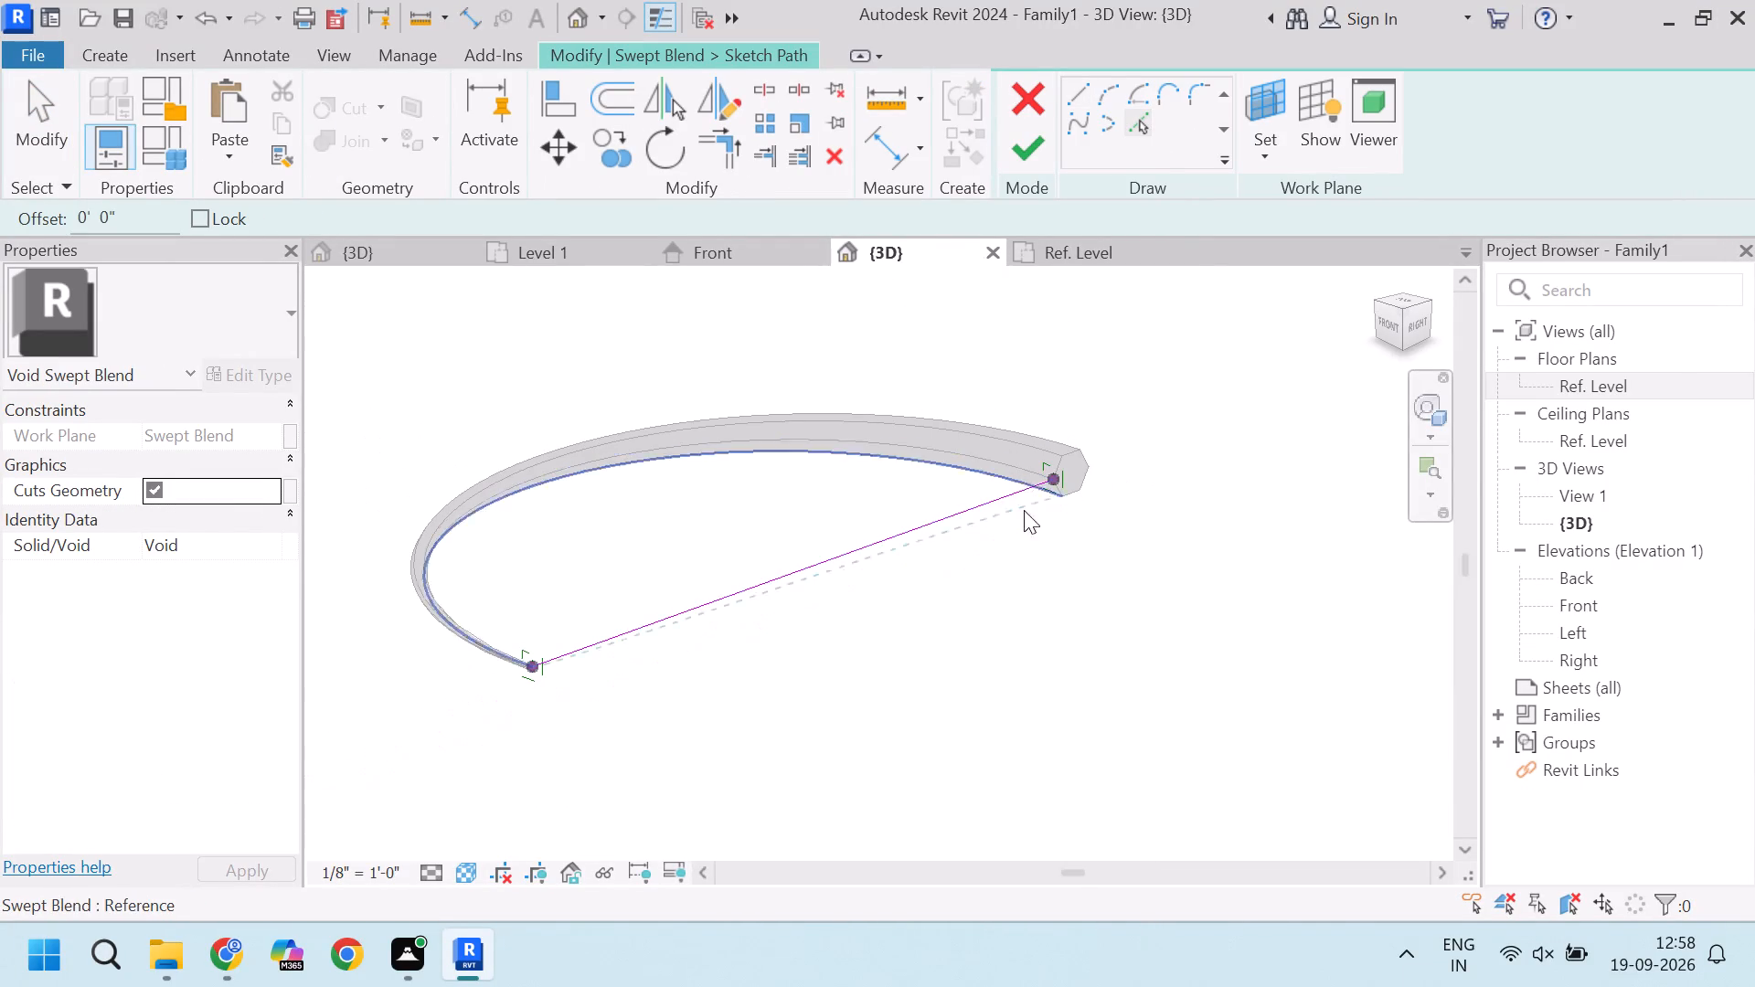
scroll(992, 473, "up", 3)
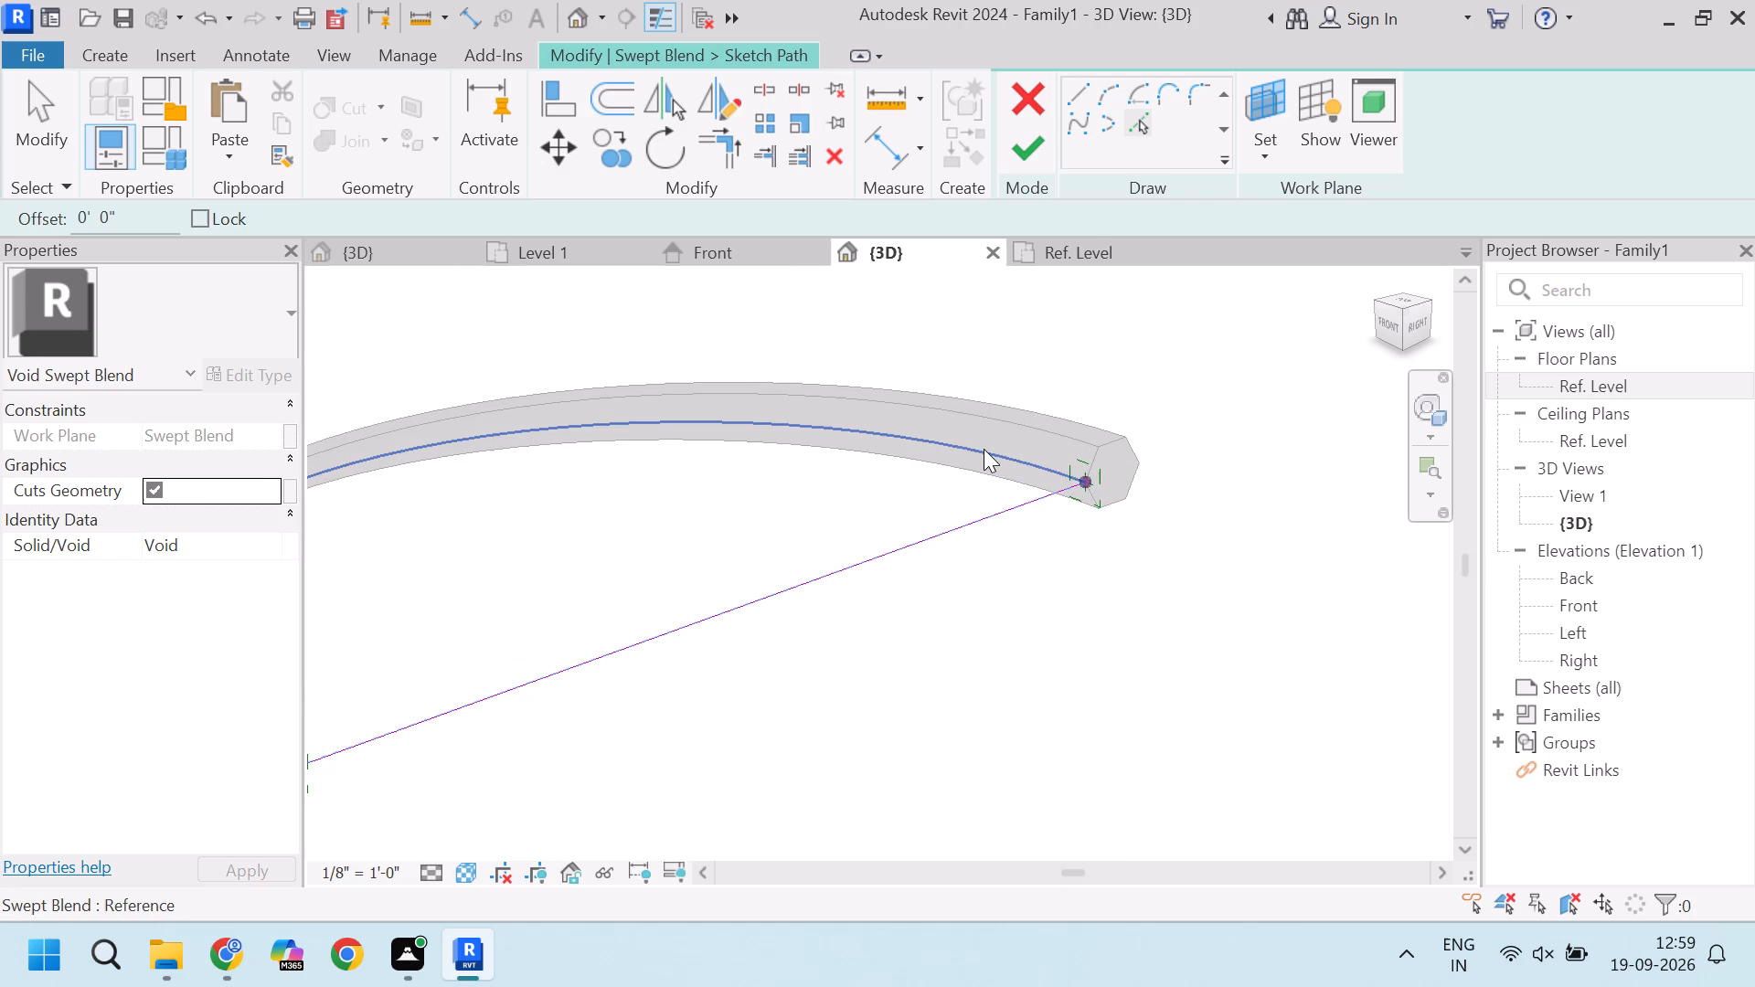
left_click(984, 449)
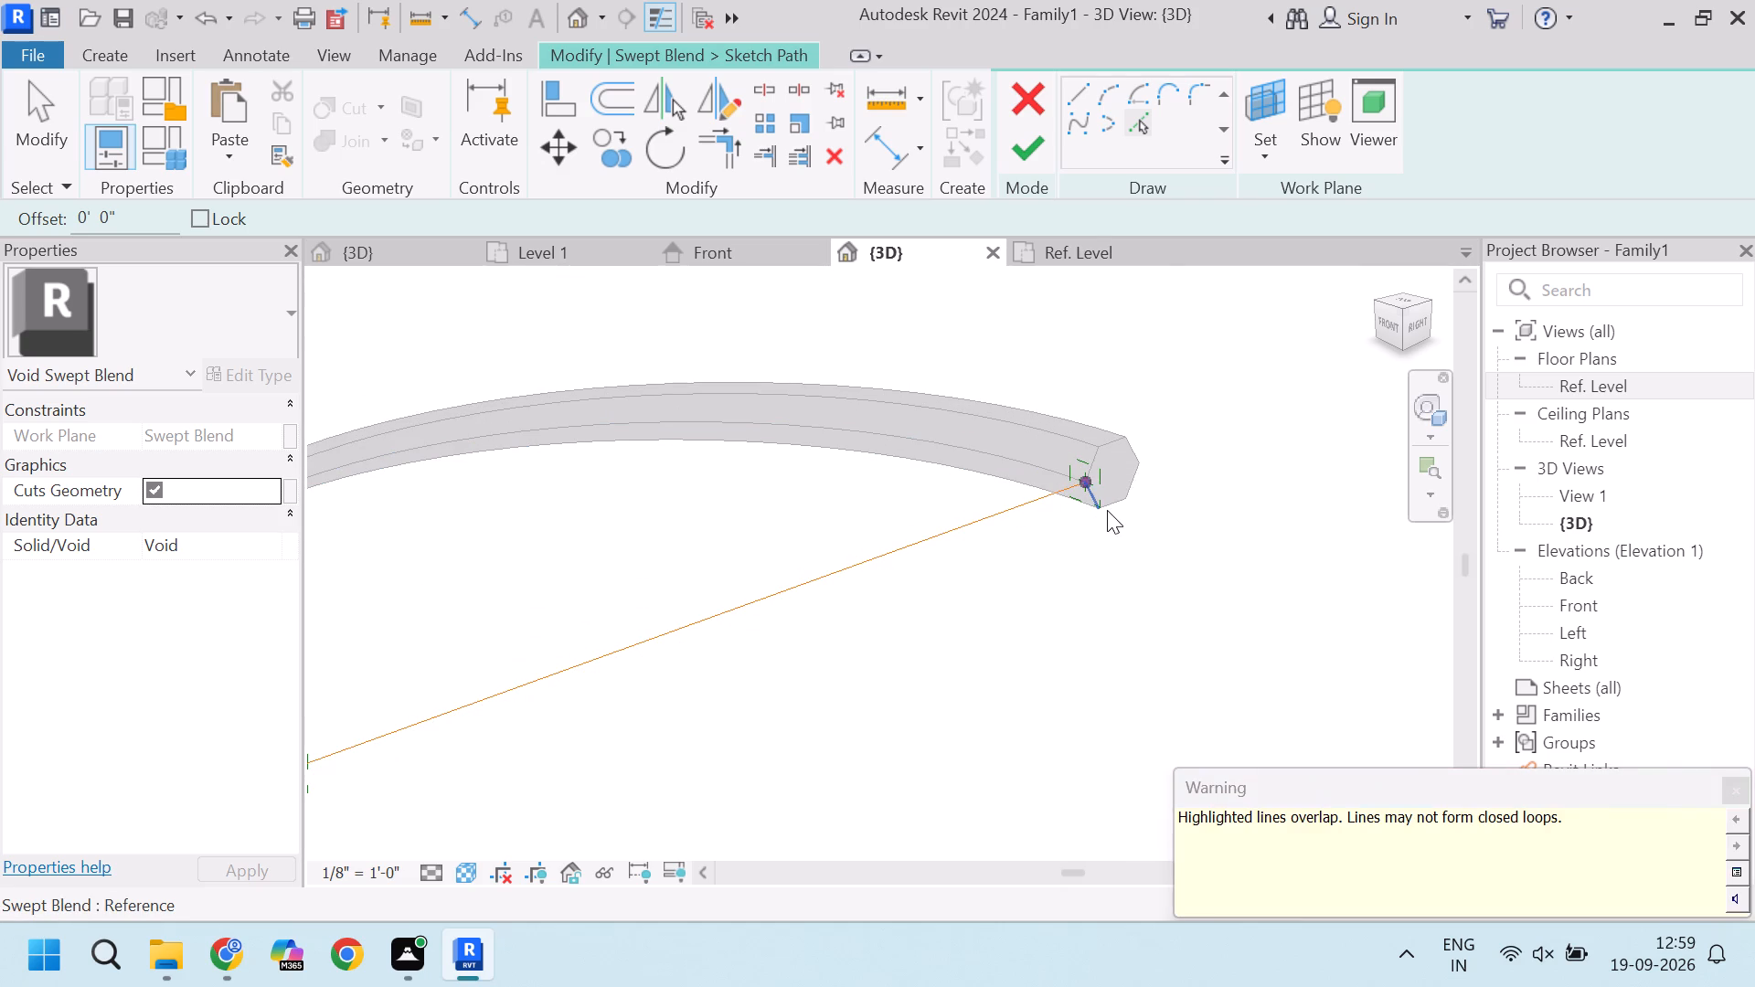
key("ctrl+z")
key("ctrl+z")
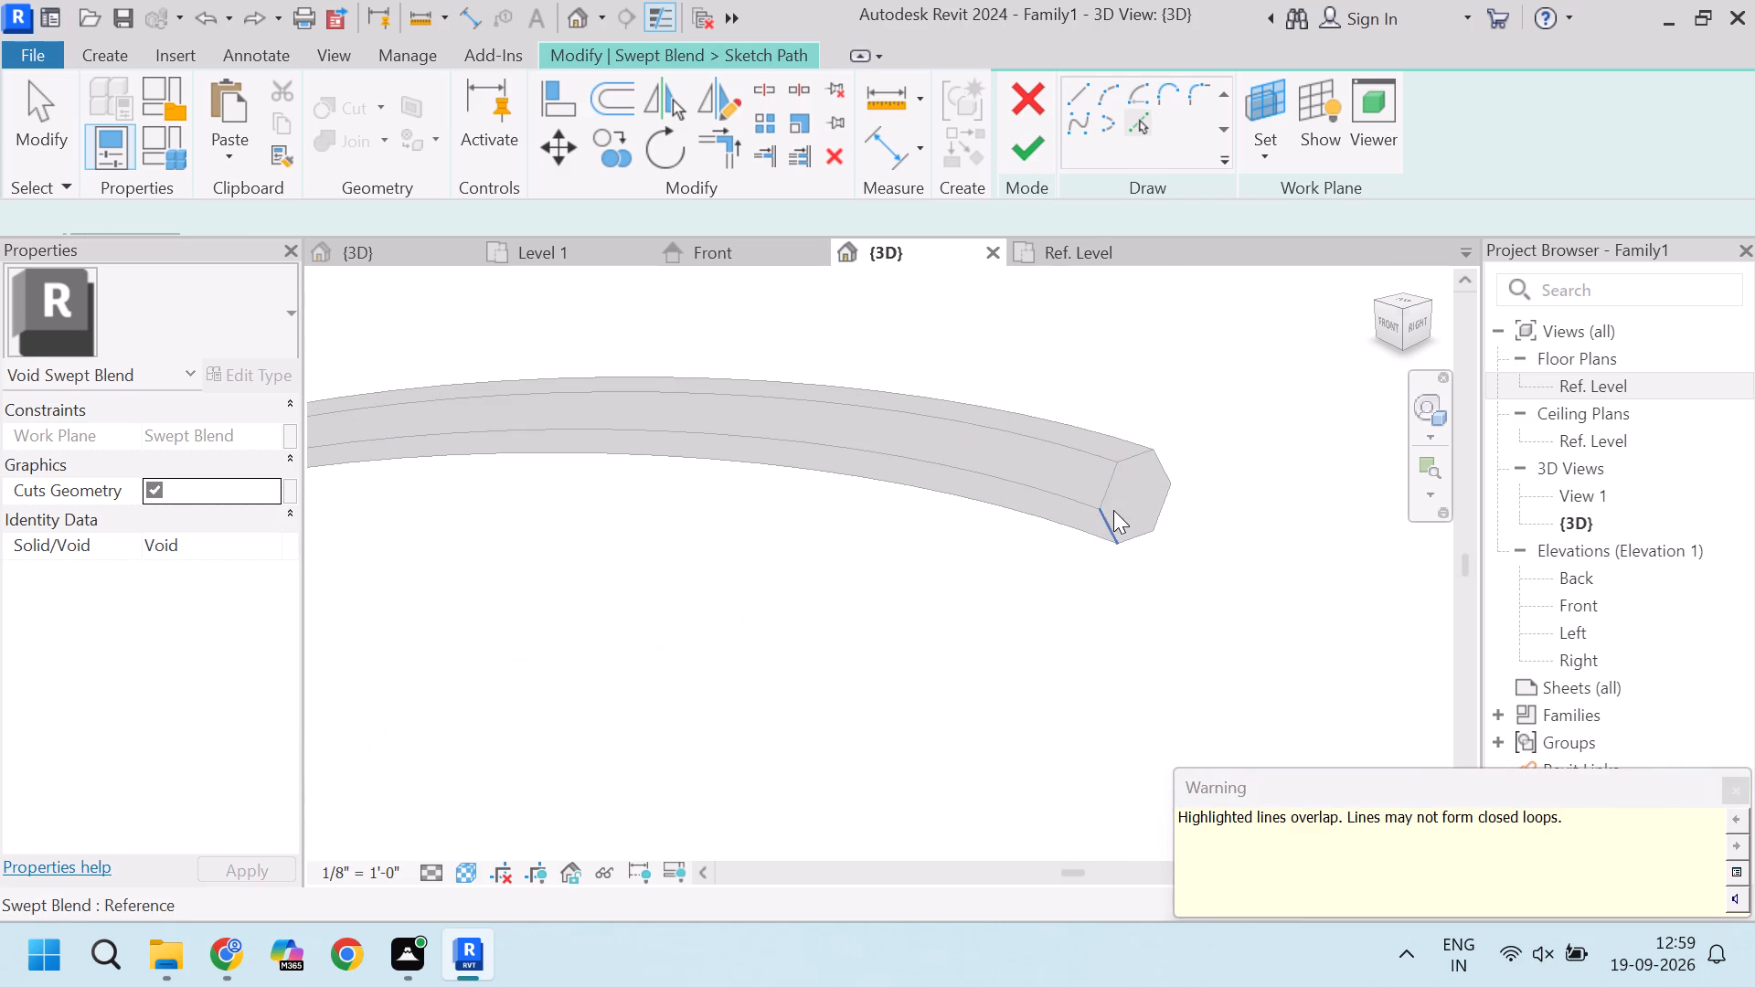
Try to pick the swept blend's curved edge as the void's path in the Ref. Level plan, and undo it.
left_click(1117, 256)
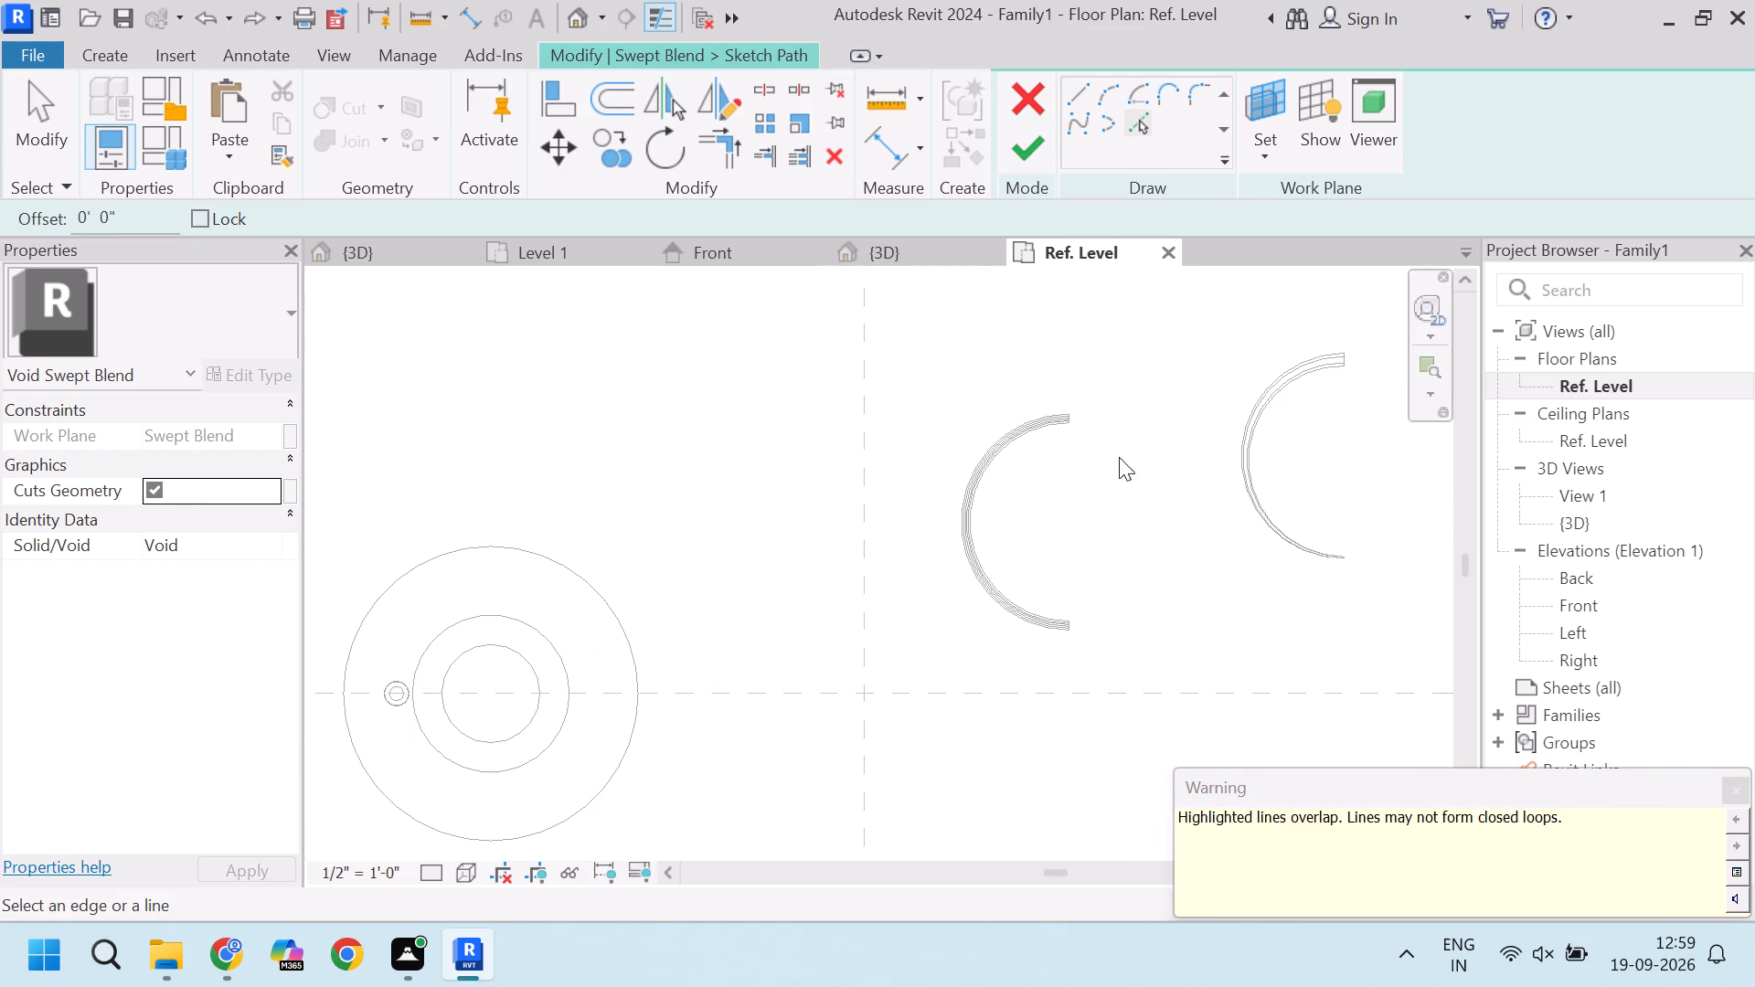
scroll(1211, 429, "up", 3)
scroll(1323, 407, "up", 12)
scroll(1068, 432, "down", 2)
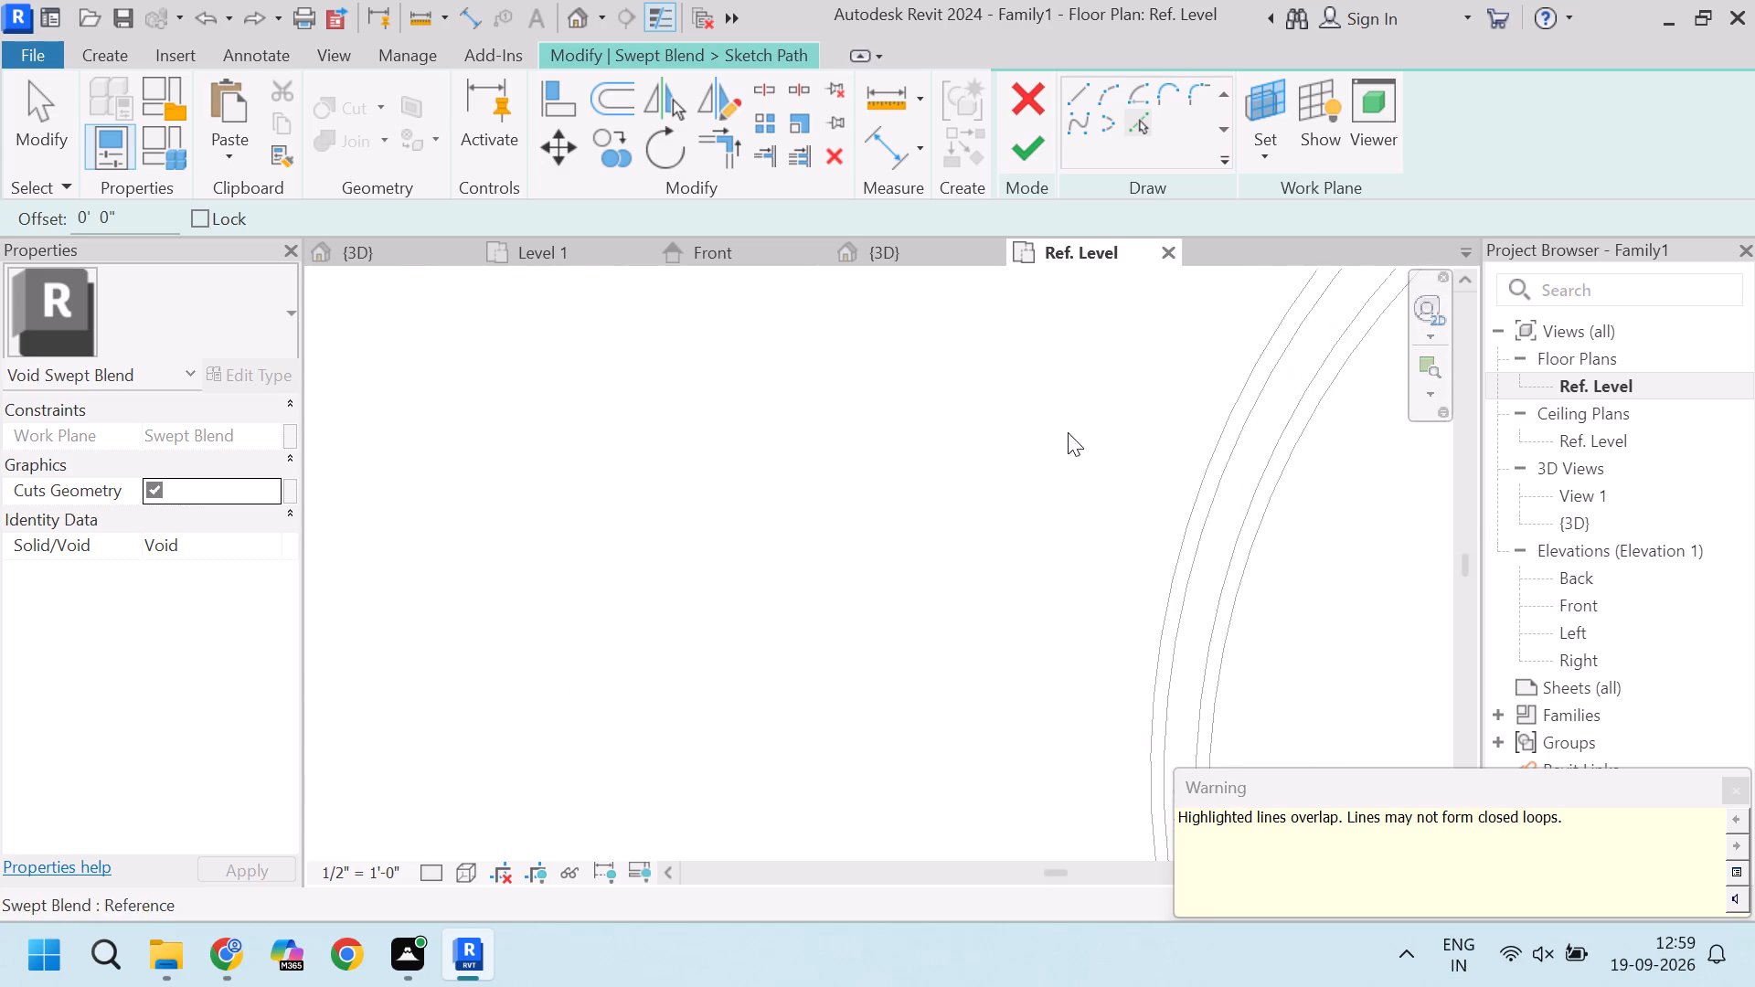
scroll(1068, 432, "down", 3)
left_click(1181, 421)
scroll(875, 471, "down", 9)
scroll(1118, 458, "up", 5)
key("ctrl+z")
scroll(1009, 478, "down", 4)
In the {3D} view, sketch a straight path line from the hexagonal end face's centre to the circular end's centre, and finish the path.
left_click(1076, 97)
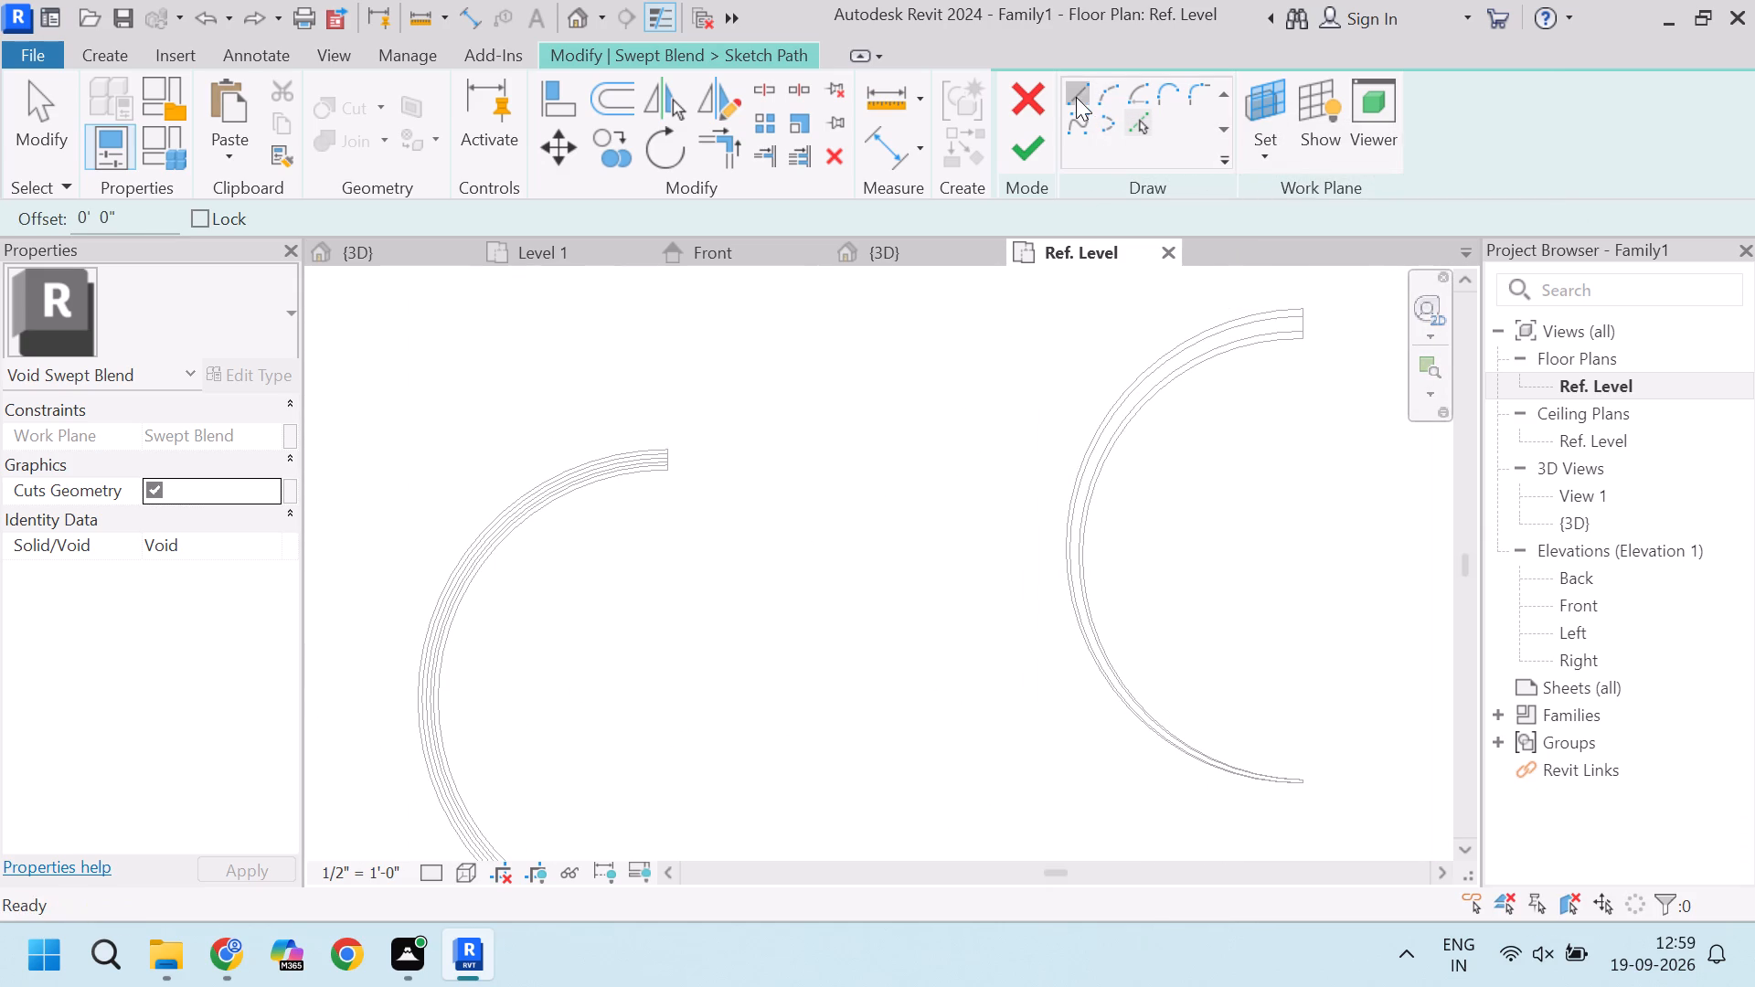
scroll(1219, 254, "up", 8)
scroll(1260, 345, "up", 4)
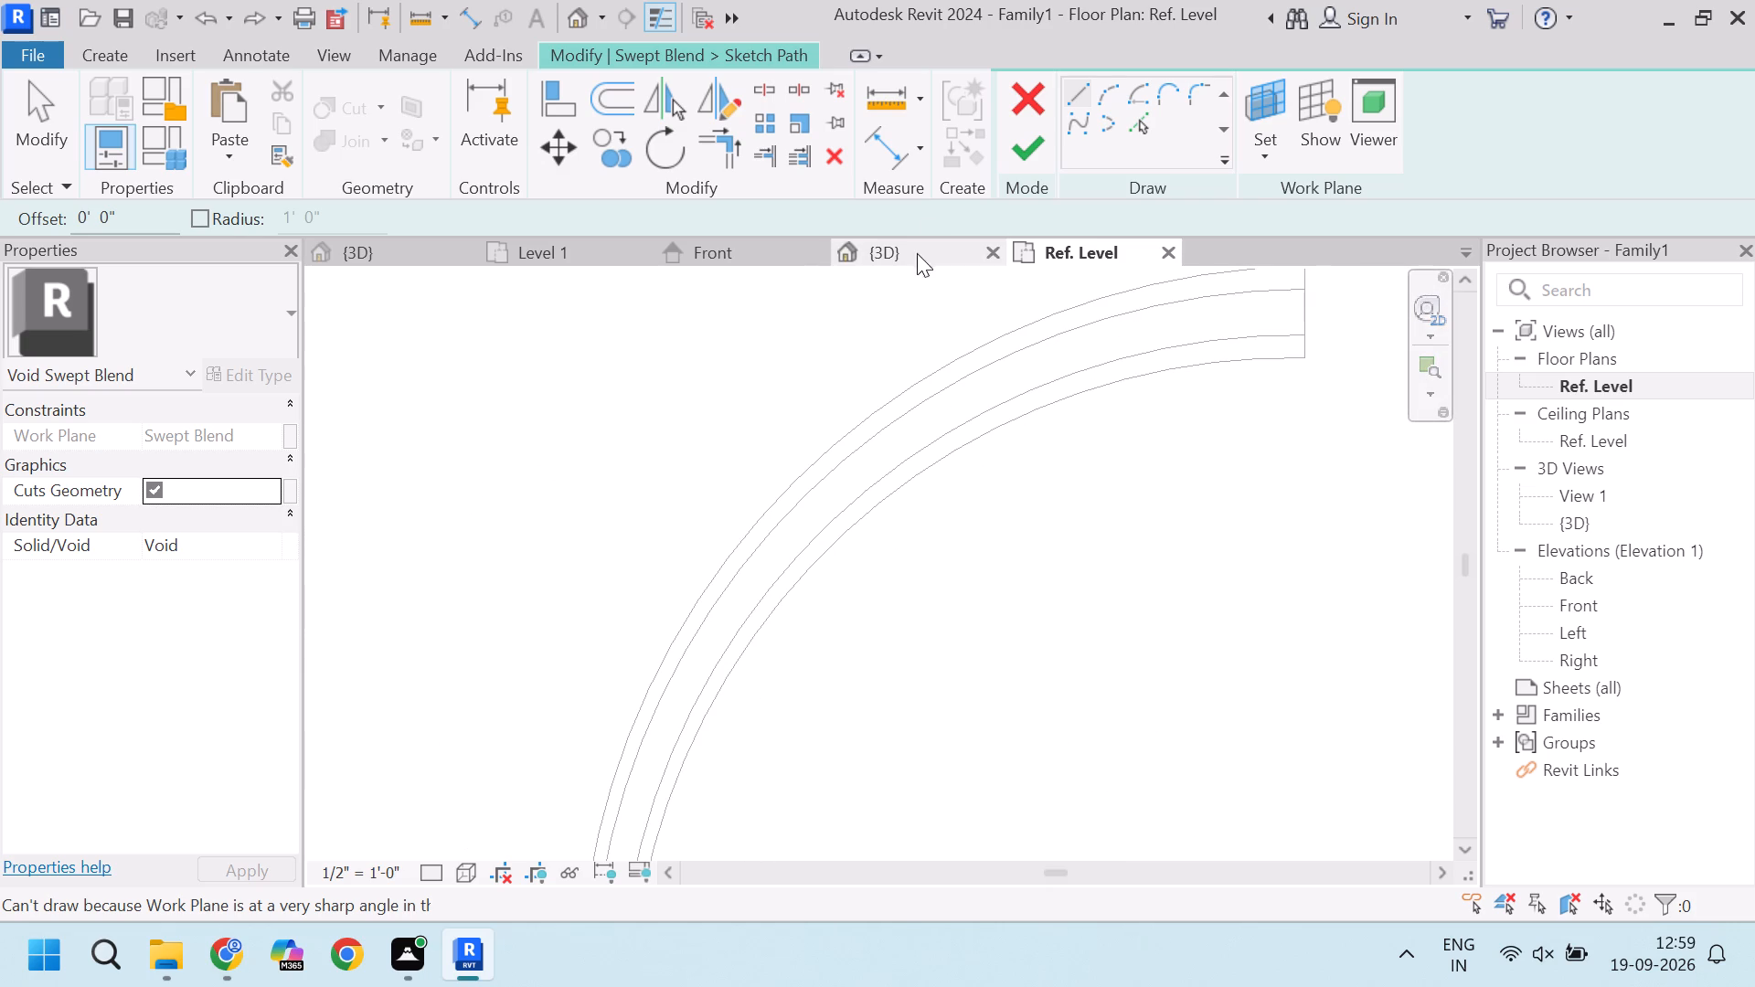
left_click(945, 239)
left_click(946, 256)
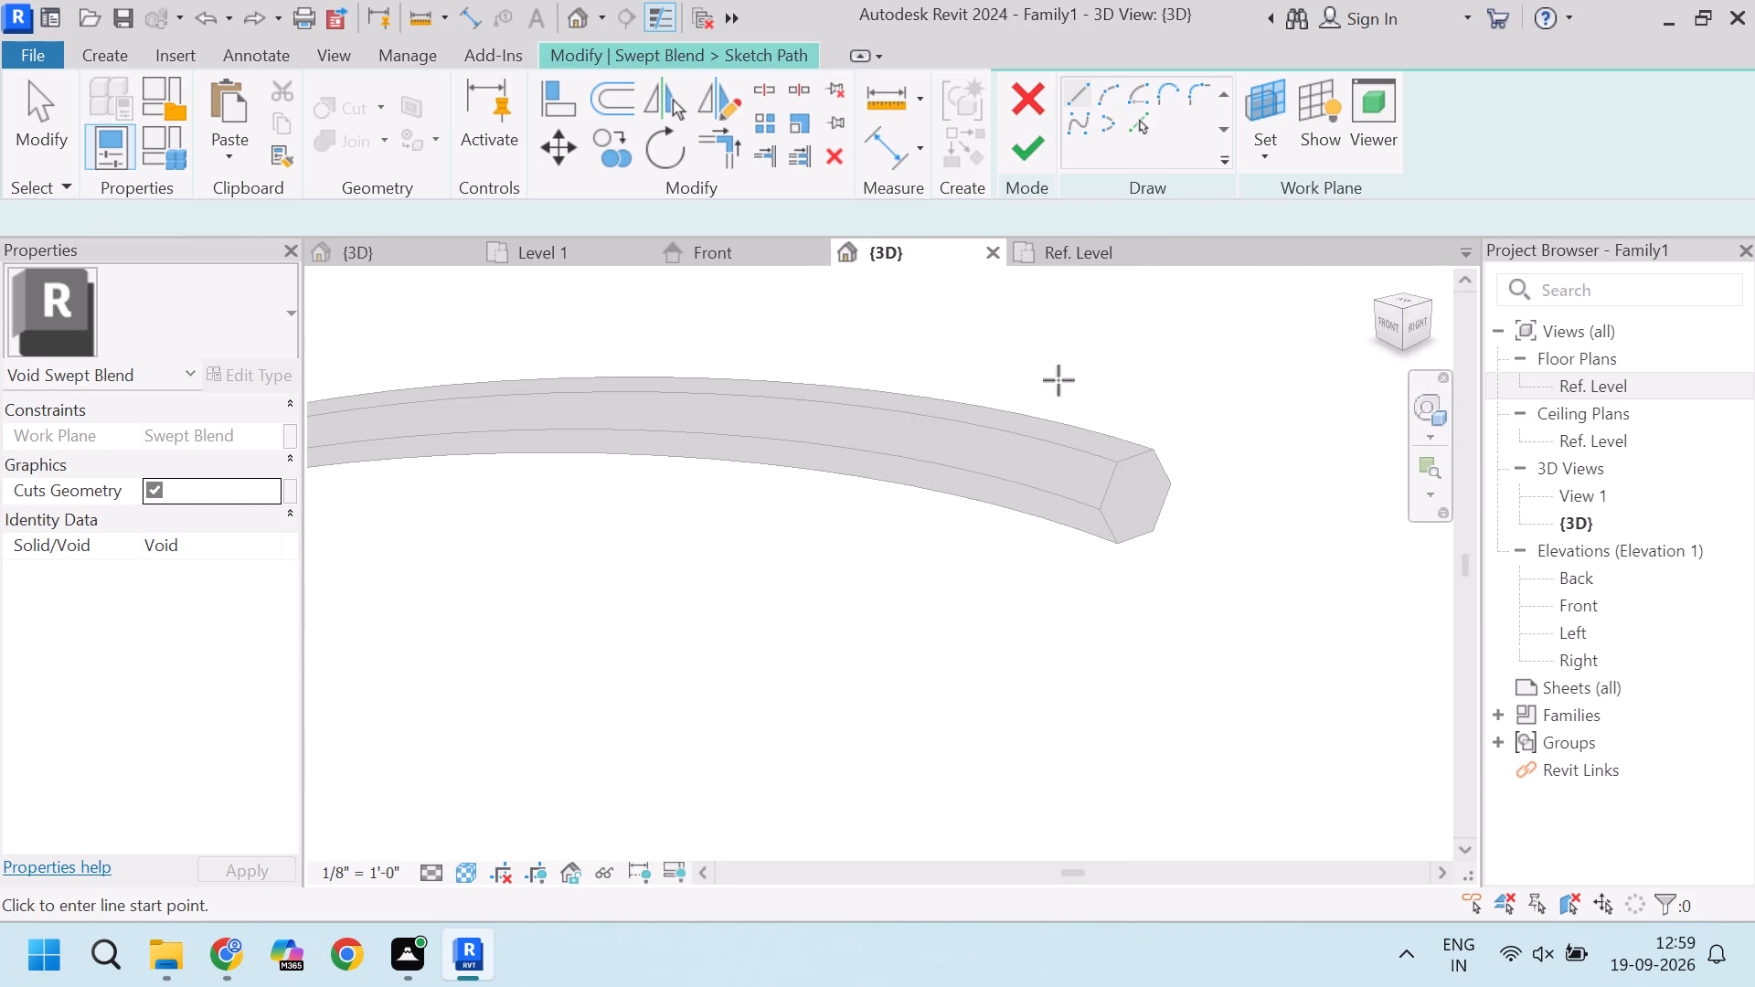
scroll(1108, 451, "up", 7)
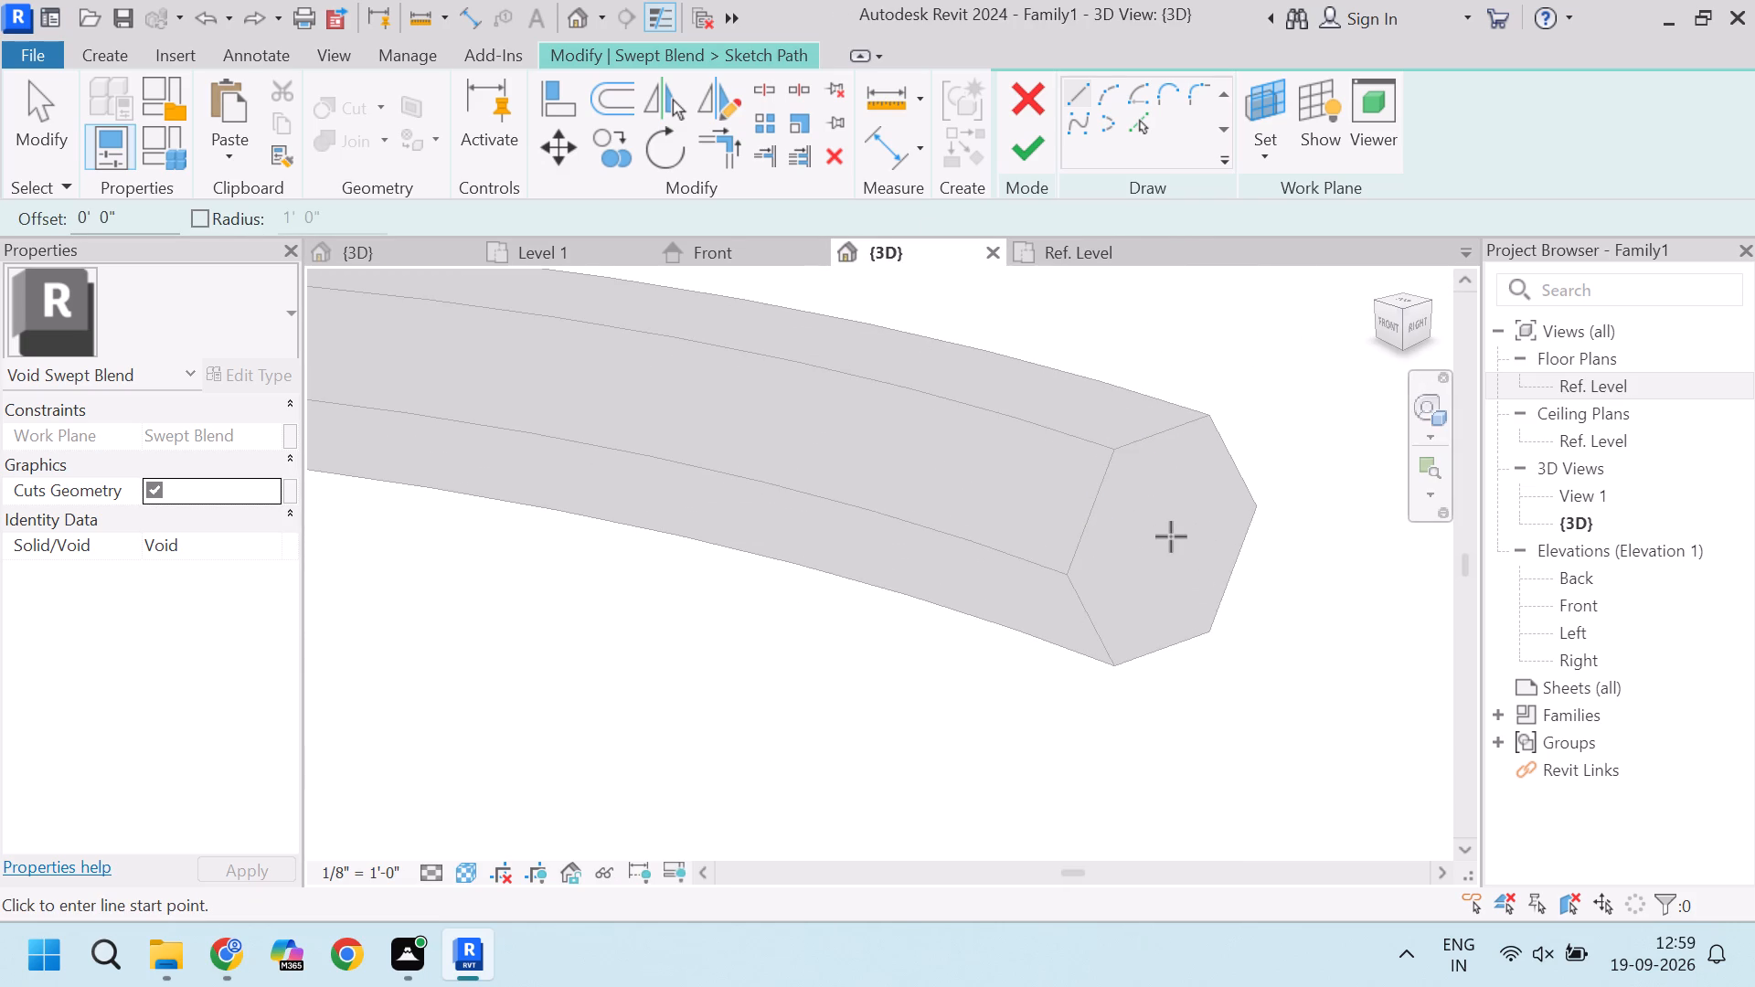
scroll(1171, 536, "down", 5)
scroll(1171, 536, "up", 10)
left_click(1171, 536)
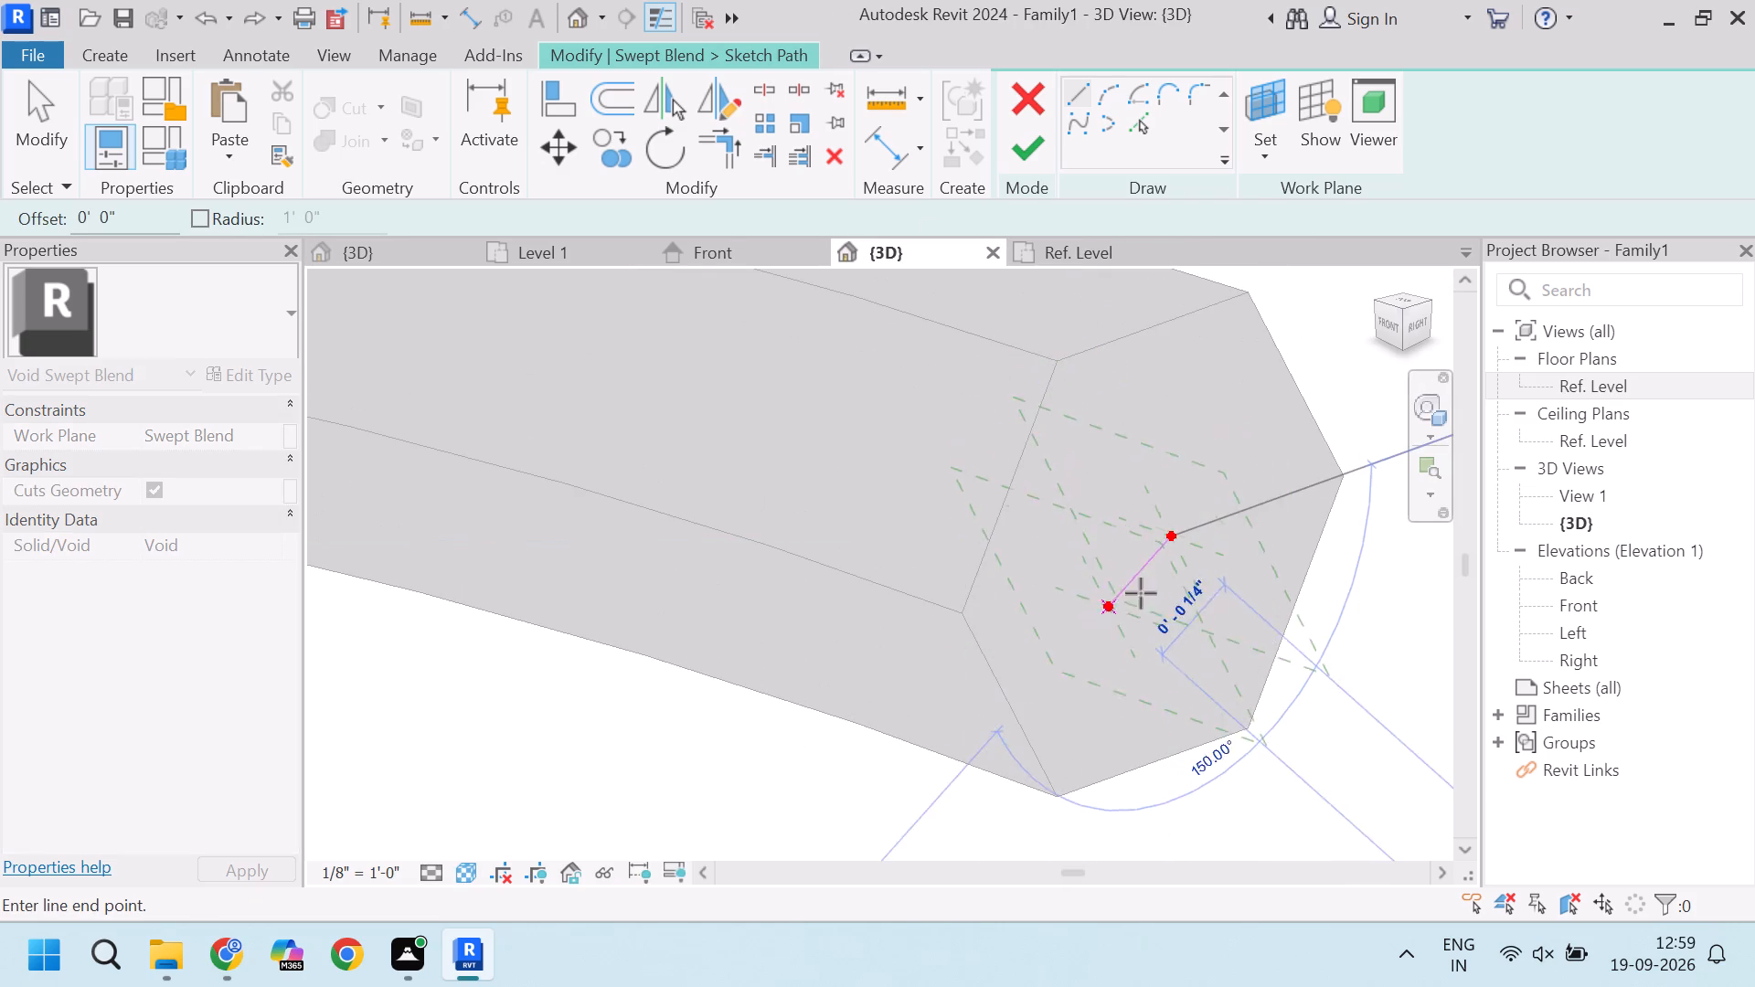
scroll(828, 338, "down", 6)
scroll(993, 439, "down", 13)
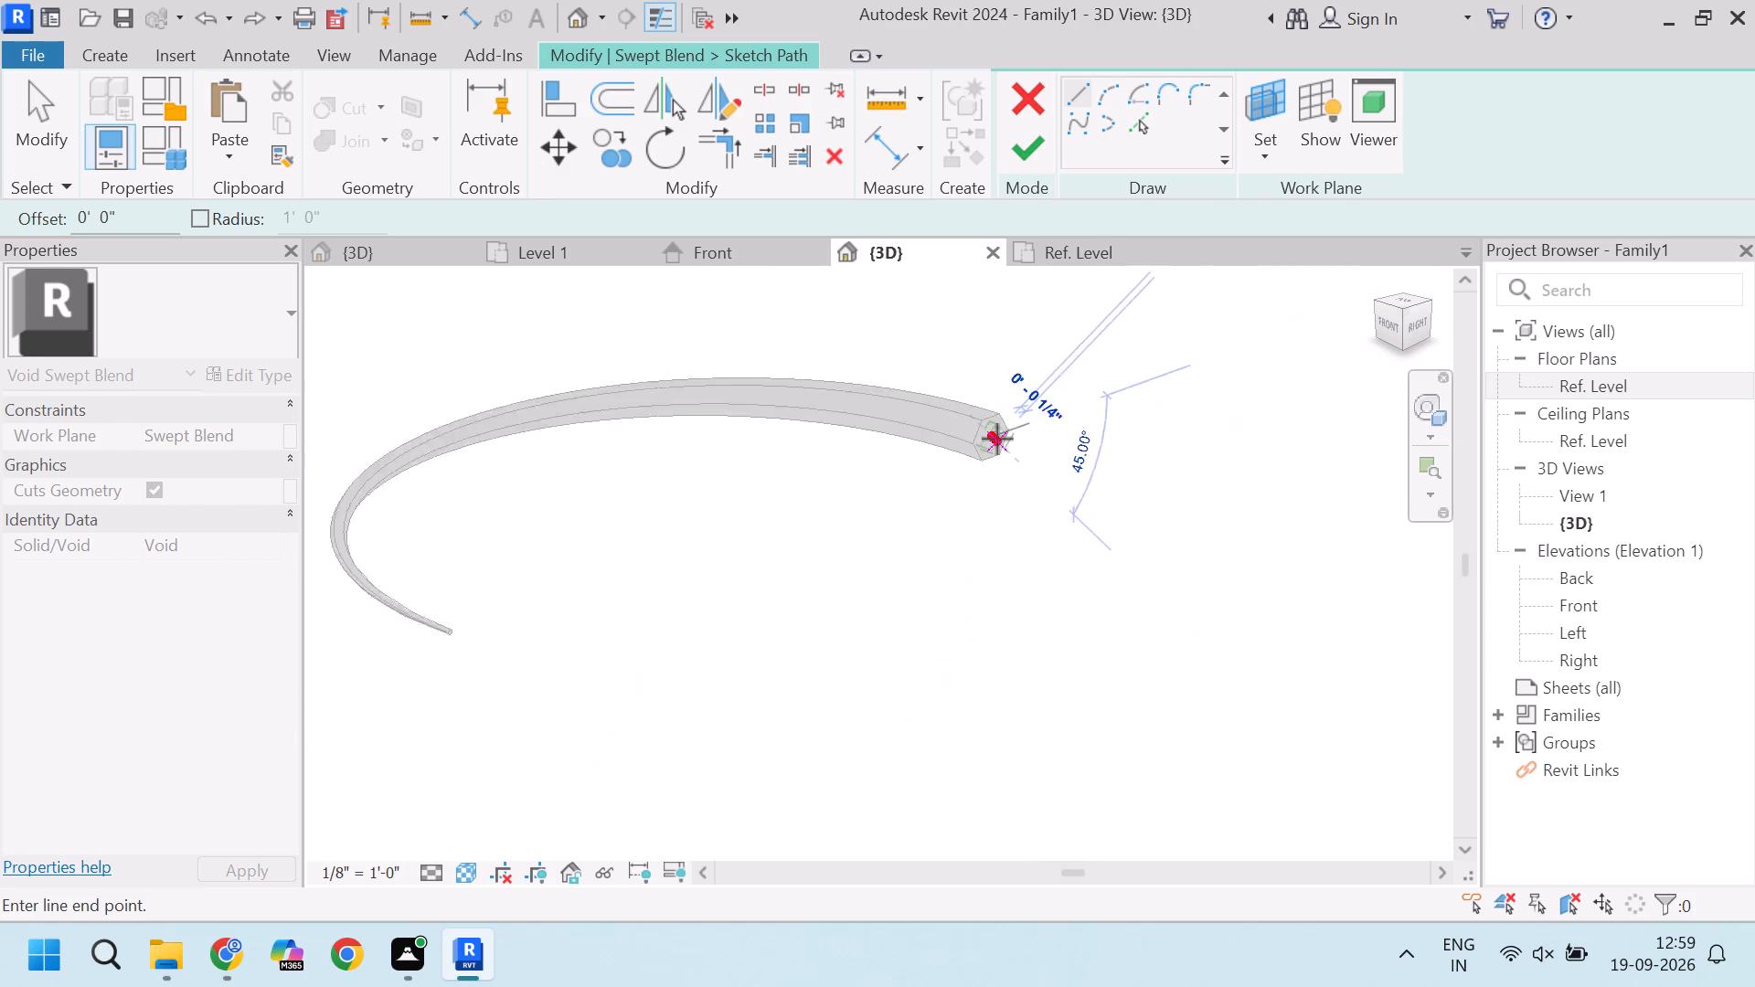
scroll(716, 604, "up", 4)
scroll(502, 561, "up", 8)
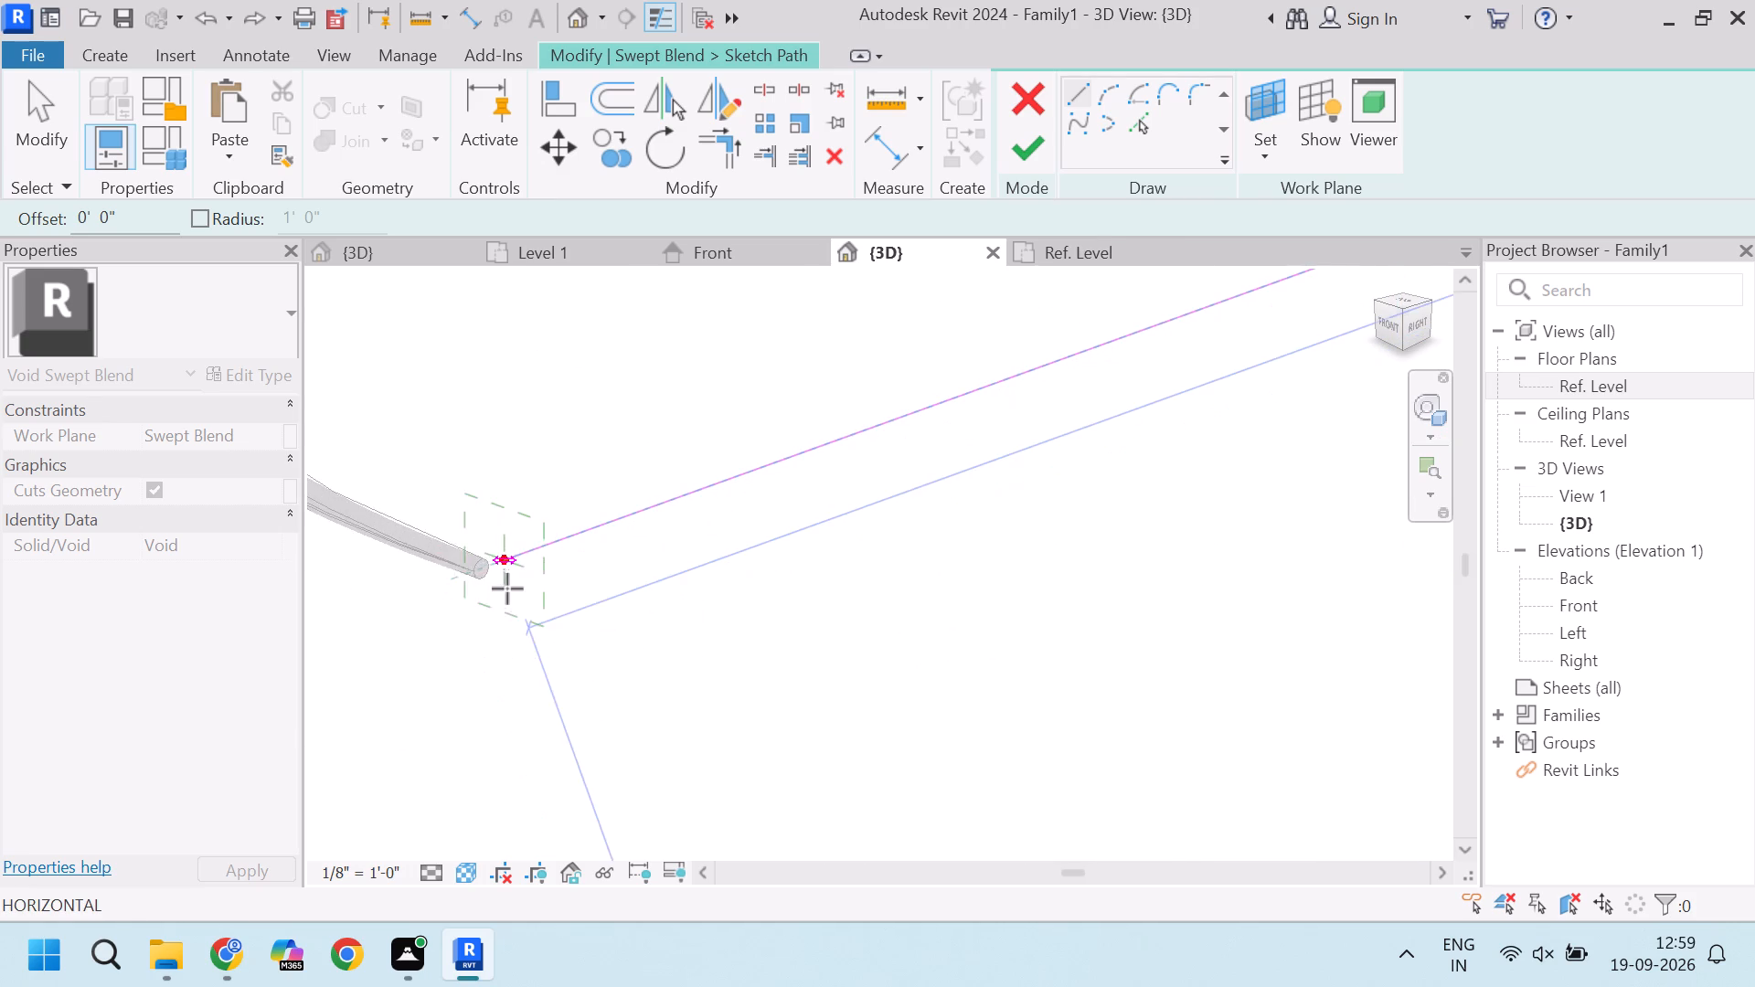
scroll(481, 576, "up", 8)
left_click(492, 550)
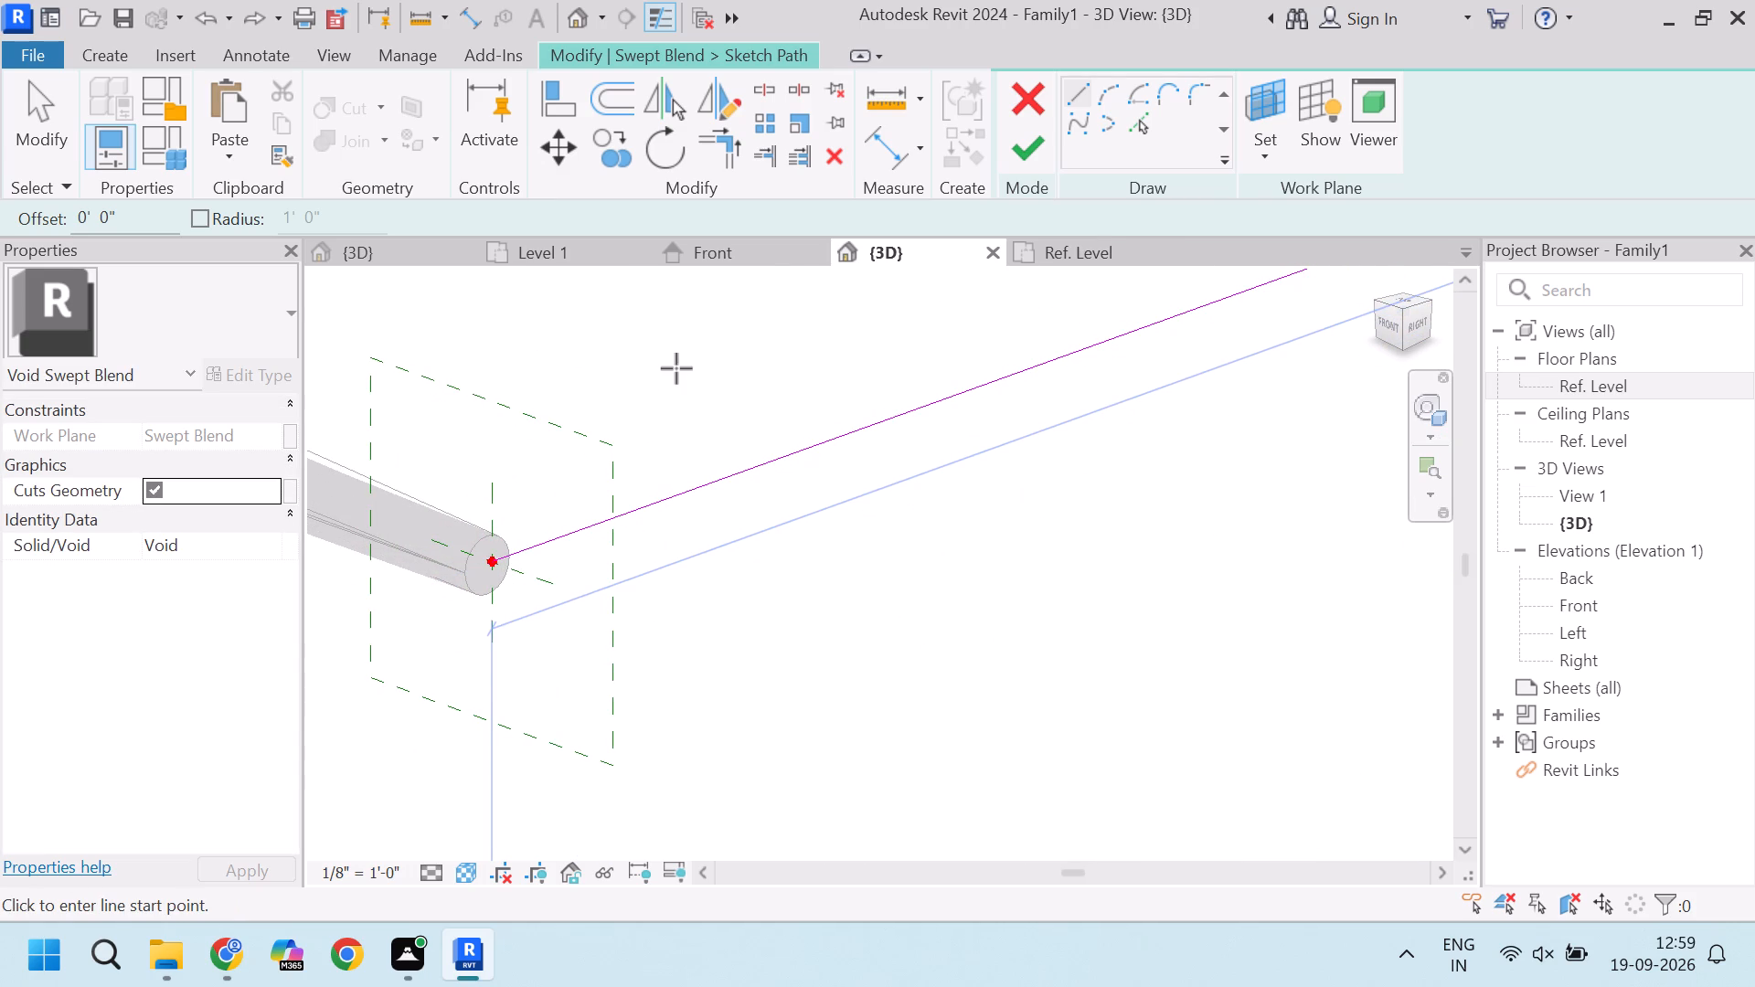
left_click(1020, 140)
scroll(923, 477, "down", 5)
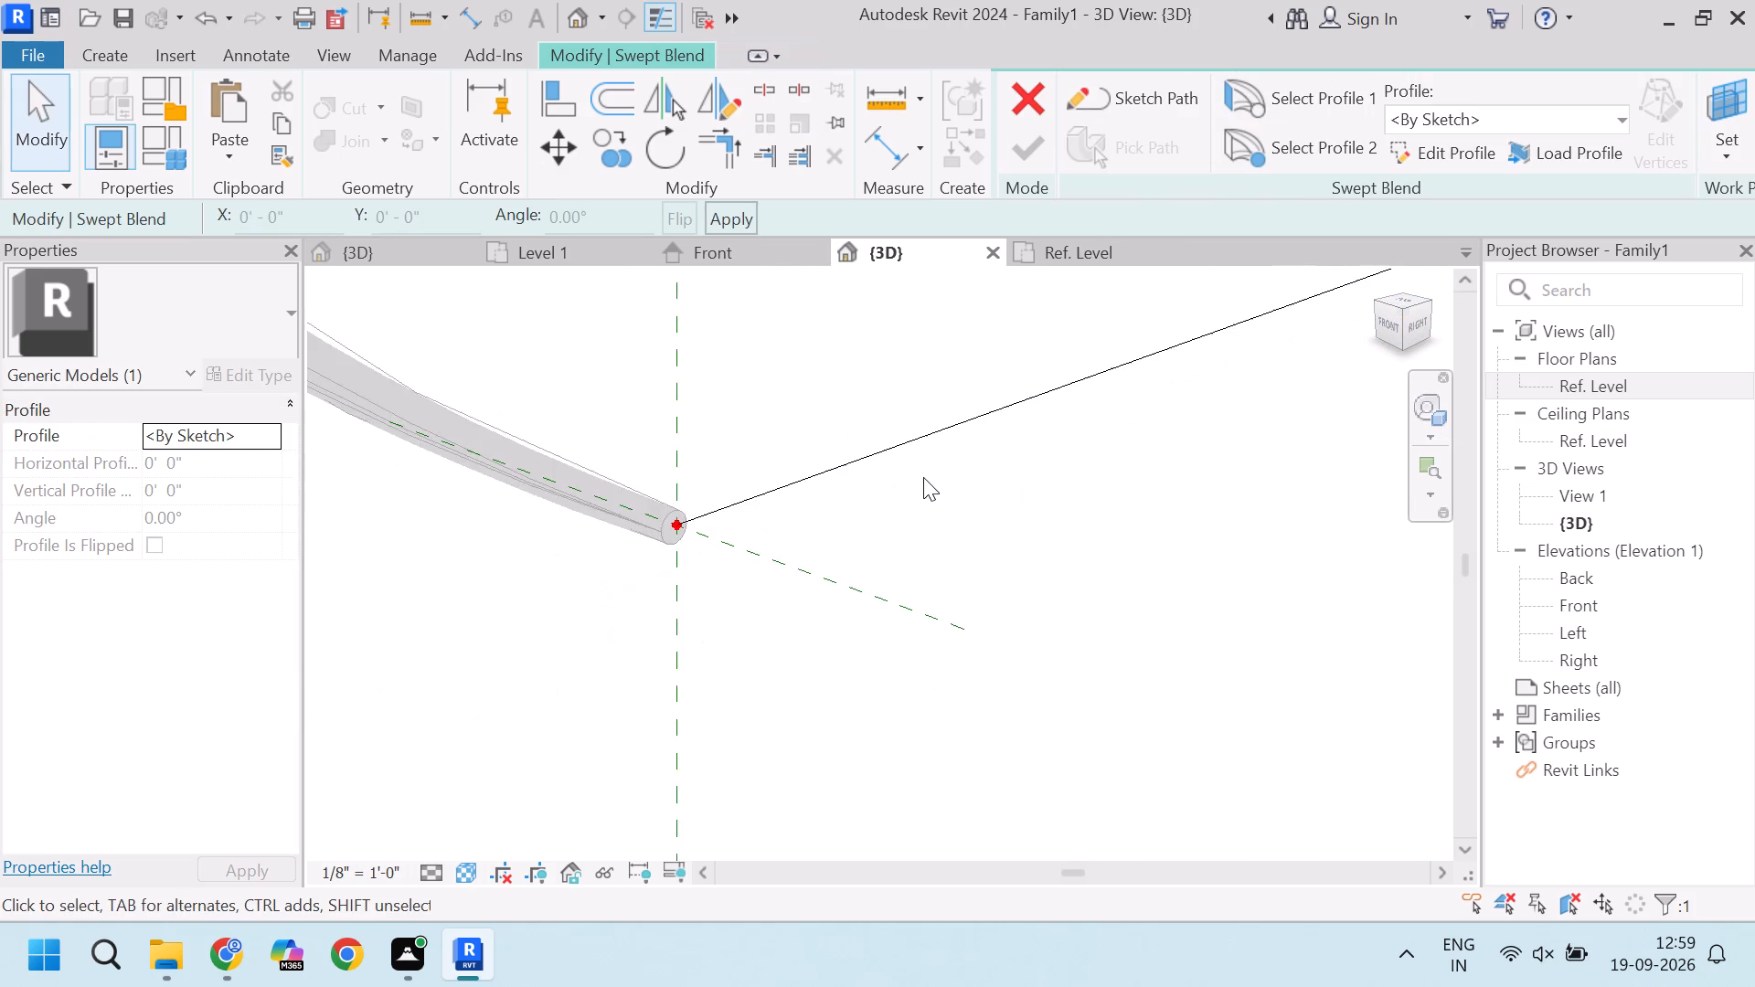
Sketch the void's first profile as a rectangle about 1 1/16" by 1/2" from the hexagonal end's centre, and finish the profile.
scroll(923, 477, "down", 5)
left_click(1295, 91)
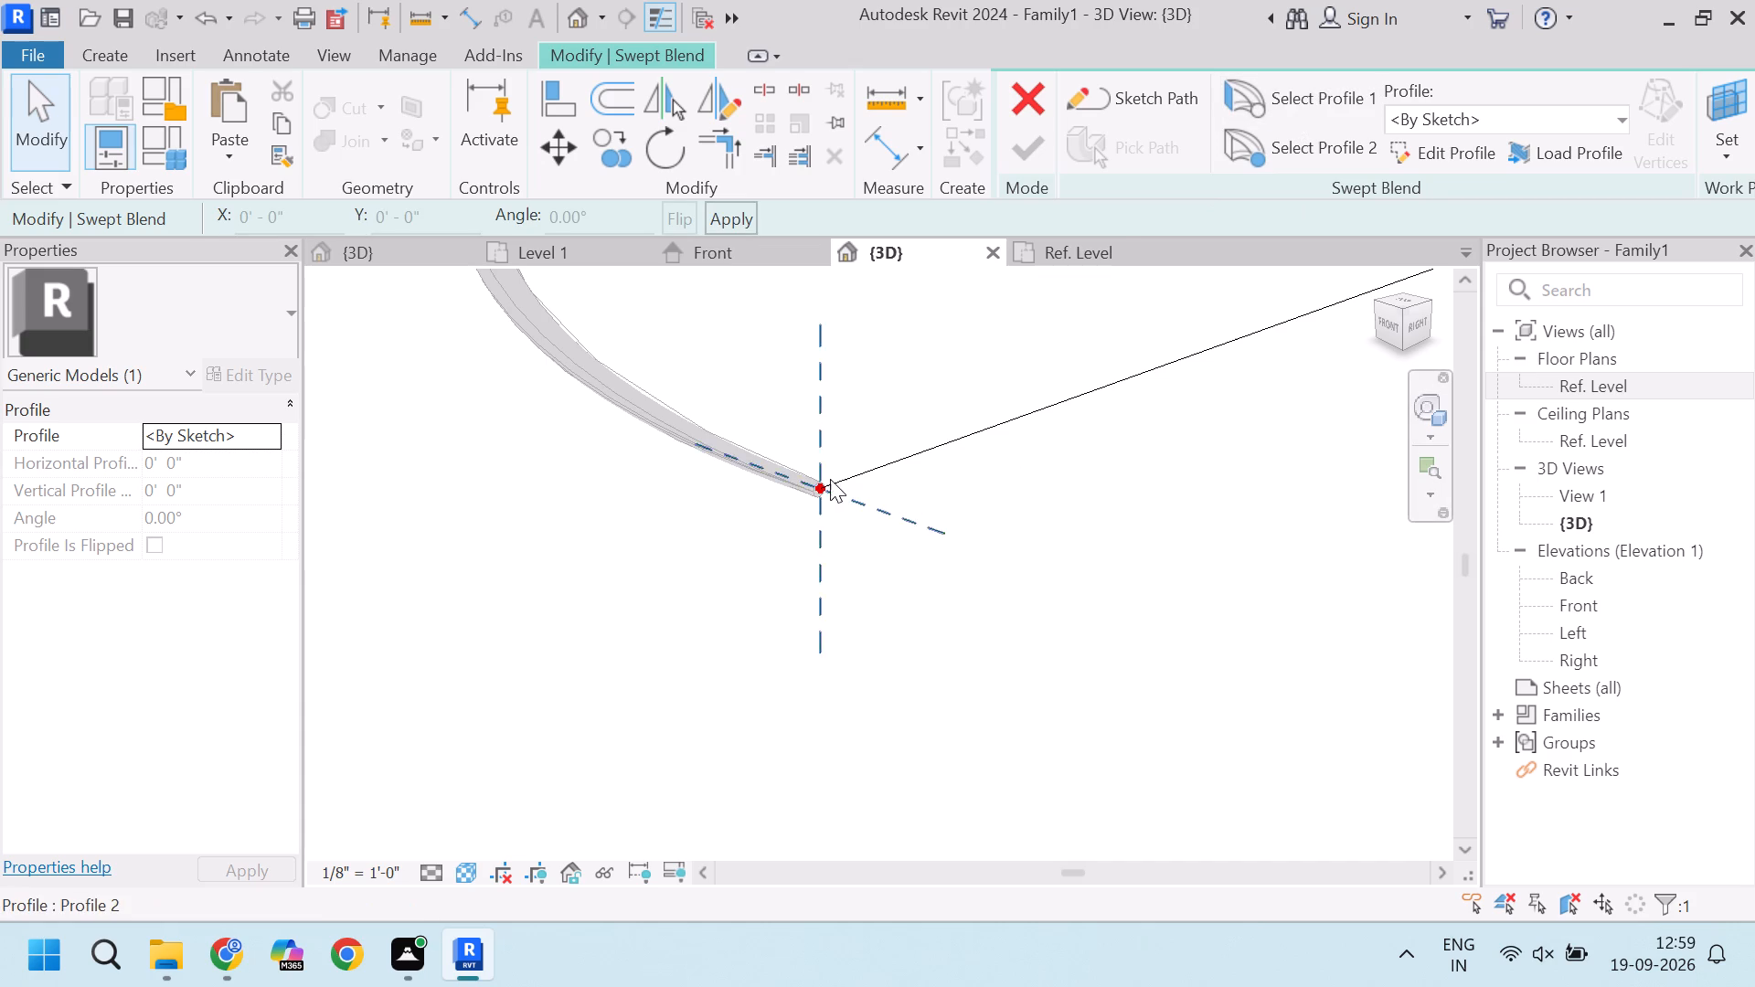
scroll(830, 479, "up", 3)
left_click(1427, 165)
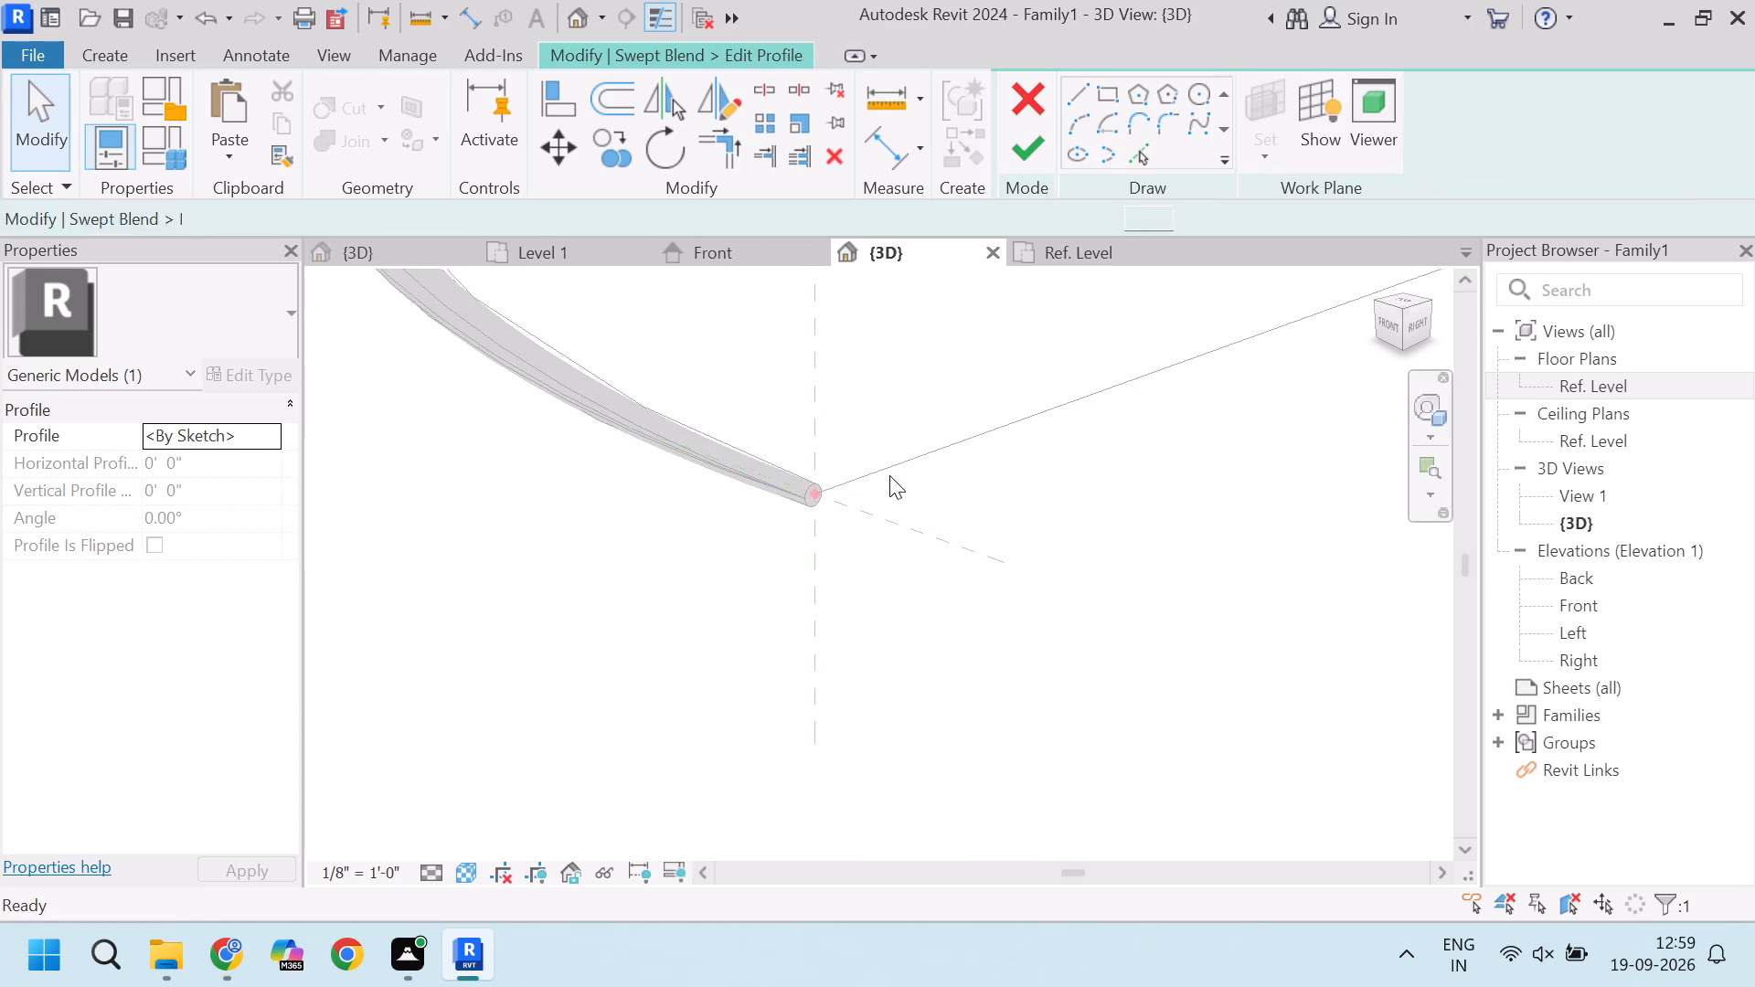
scroll(815, 491, "up", 6)
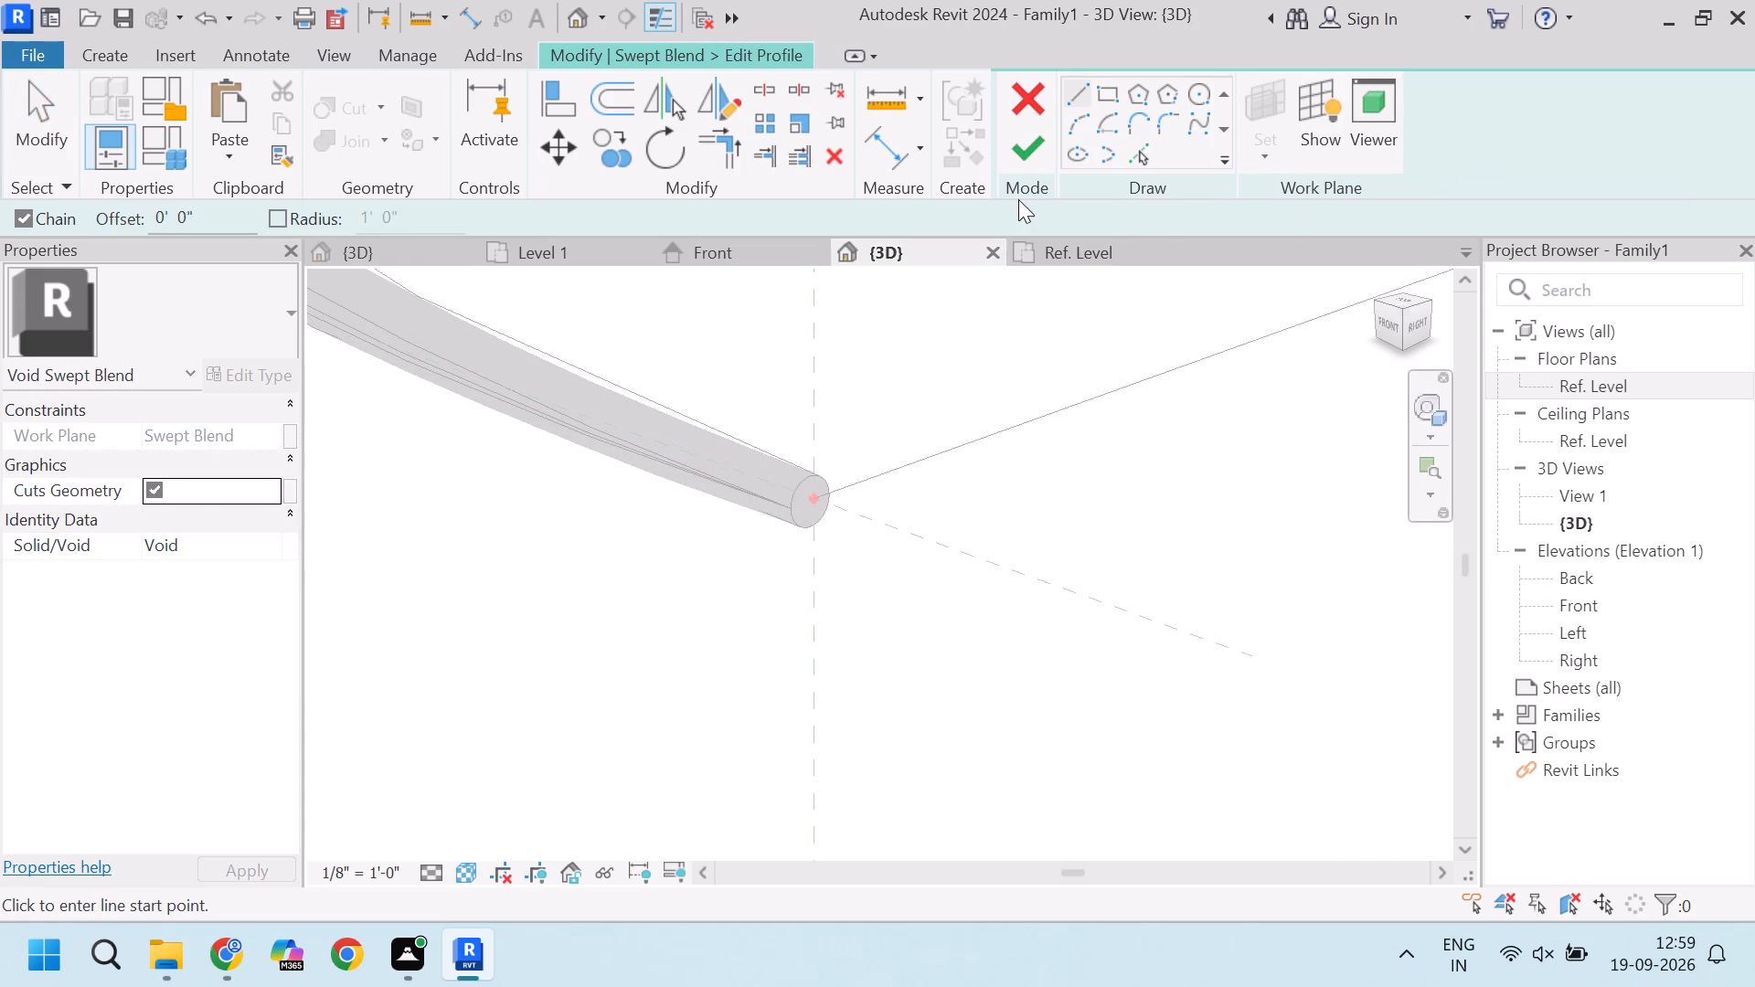
left_click(1110, 89)
scroll(835, 463, "up", 4)
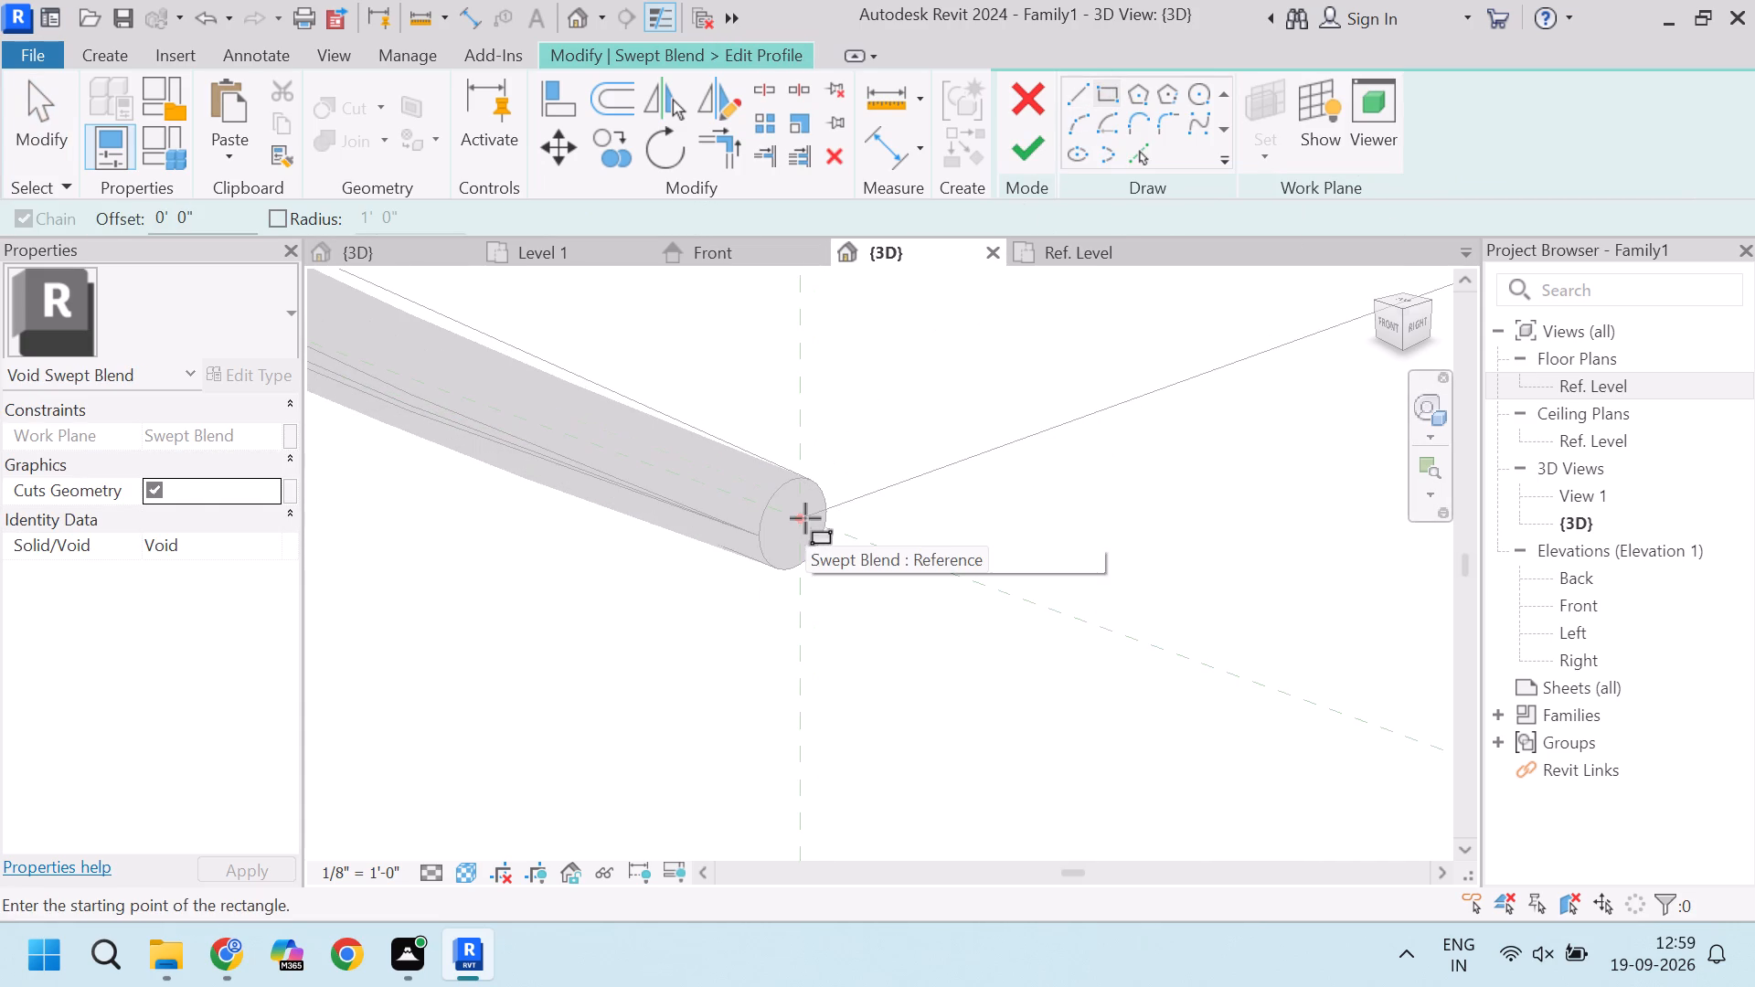
scroll(794, 520, "up", 4)
scroll(820, 544, "down", 20)
scroll(820, 544, "down", 9)
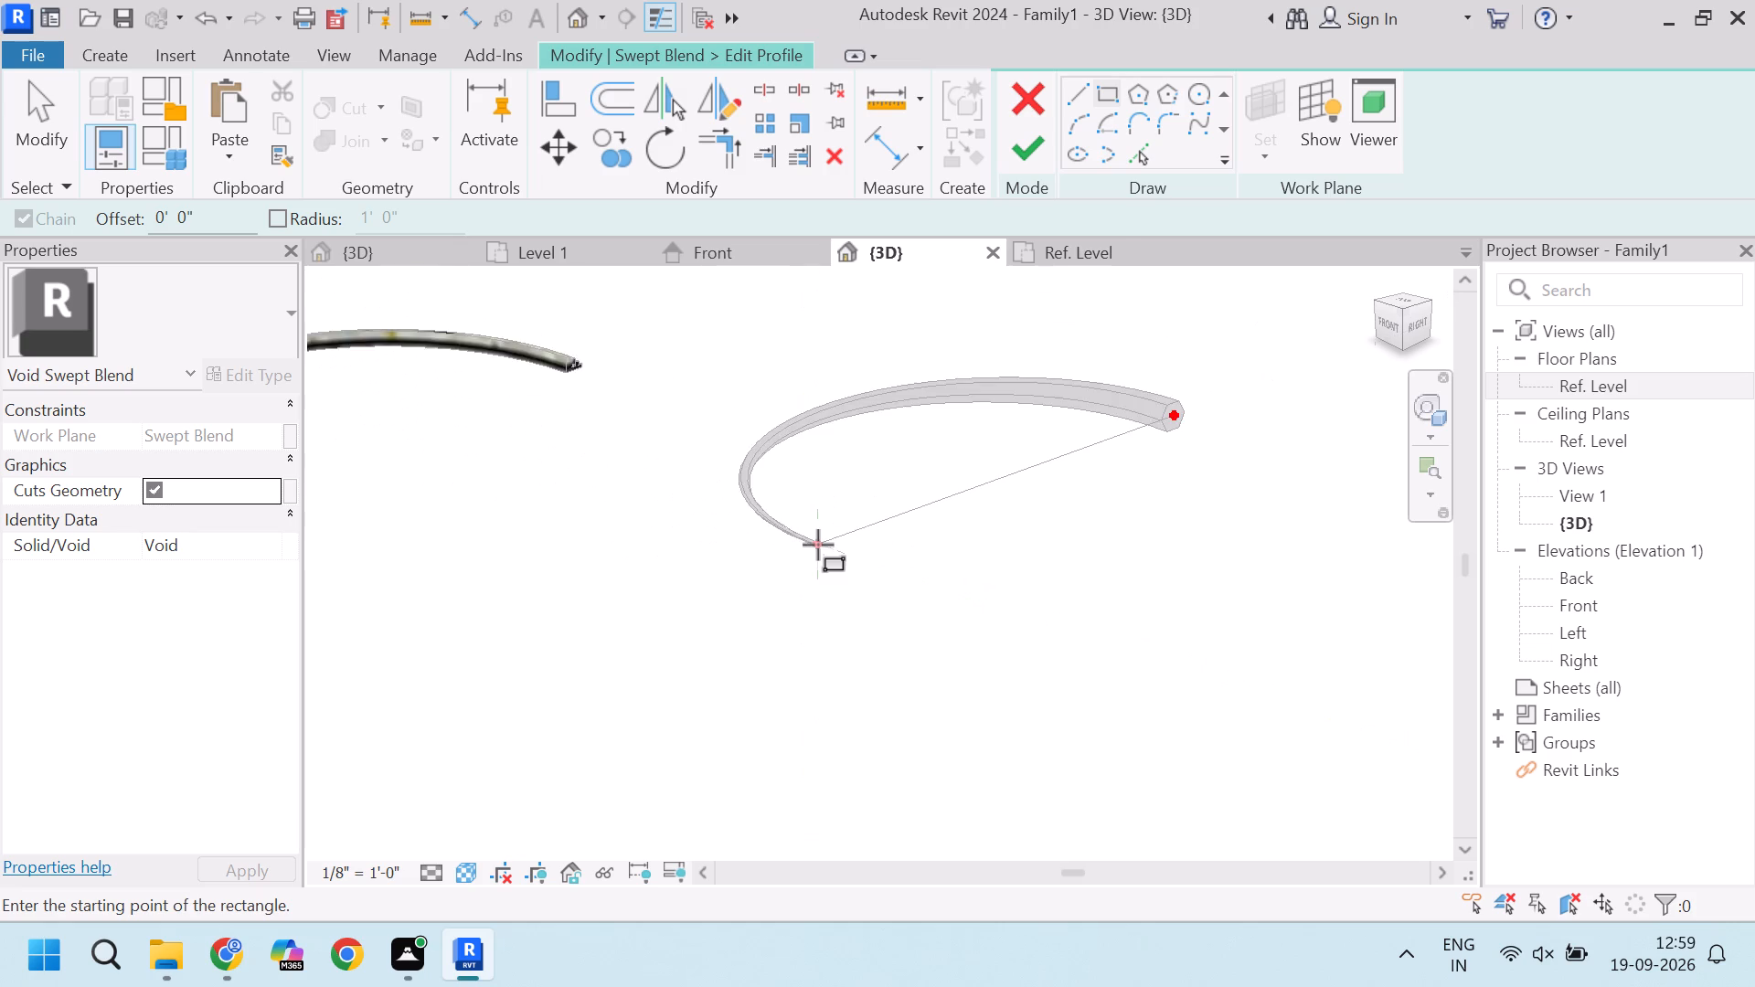
scroll(1072, 448, "up", 15)
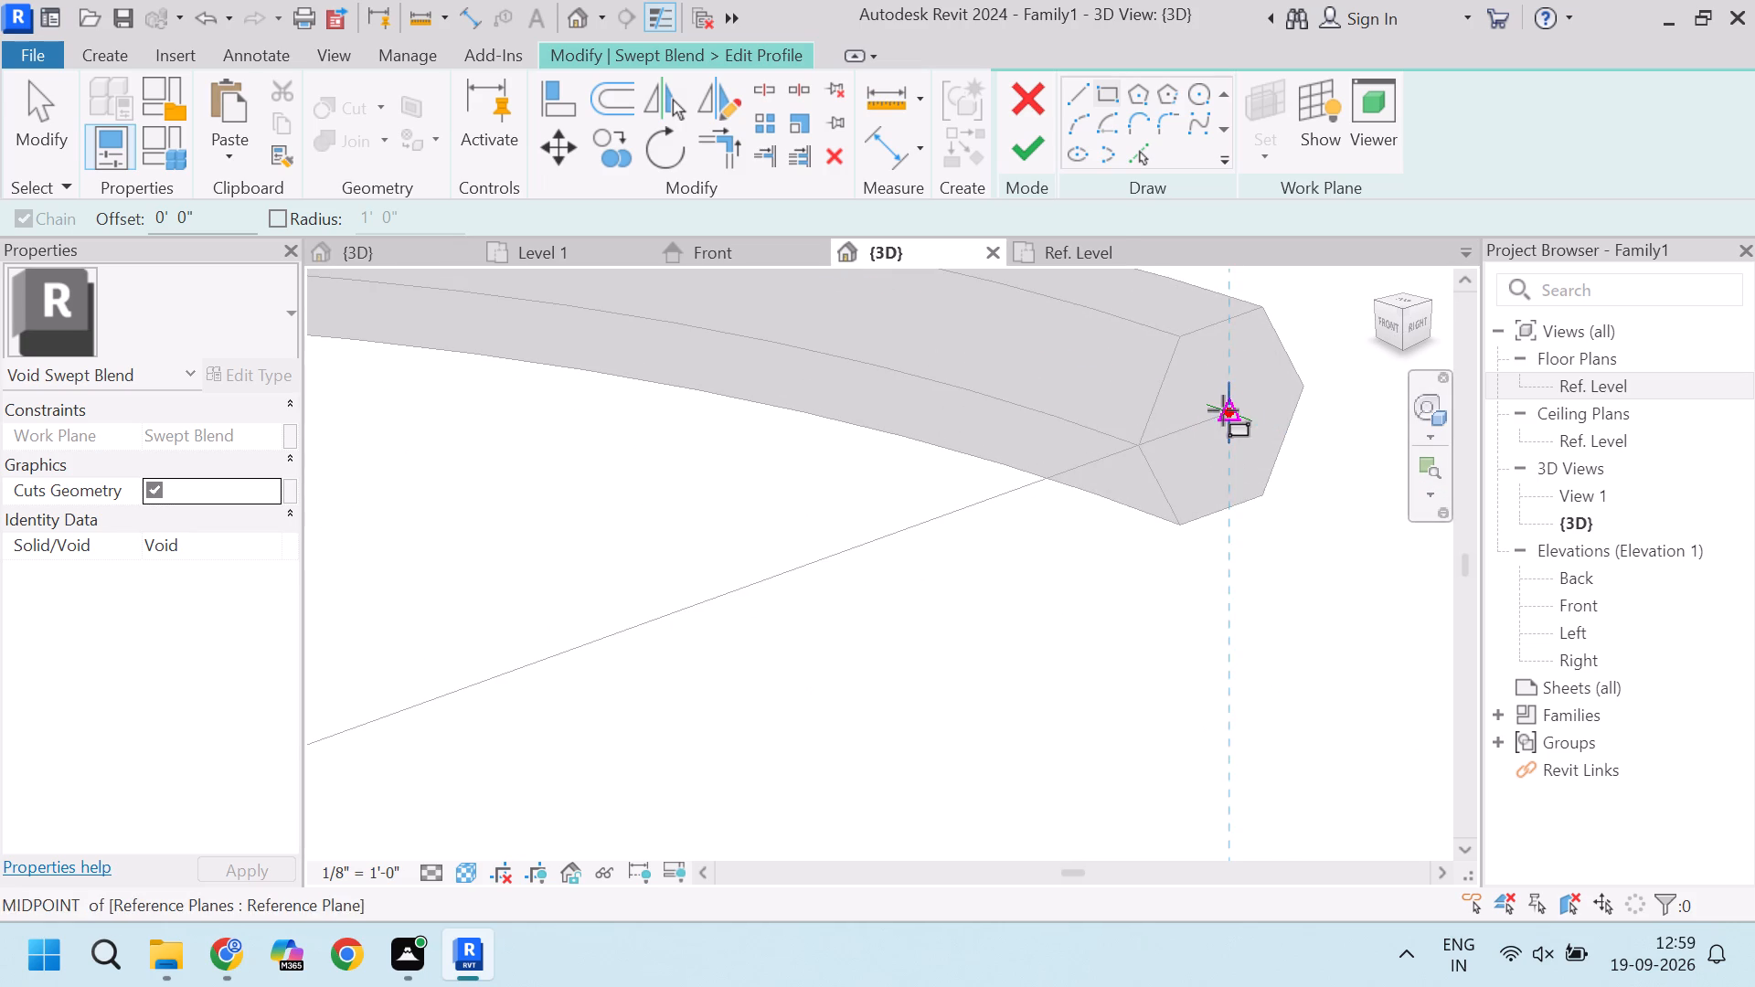
left_click(1223, 410)
left_click(1096, 284)
scroll(1146, 443, "down", 6)
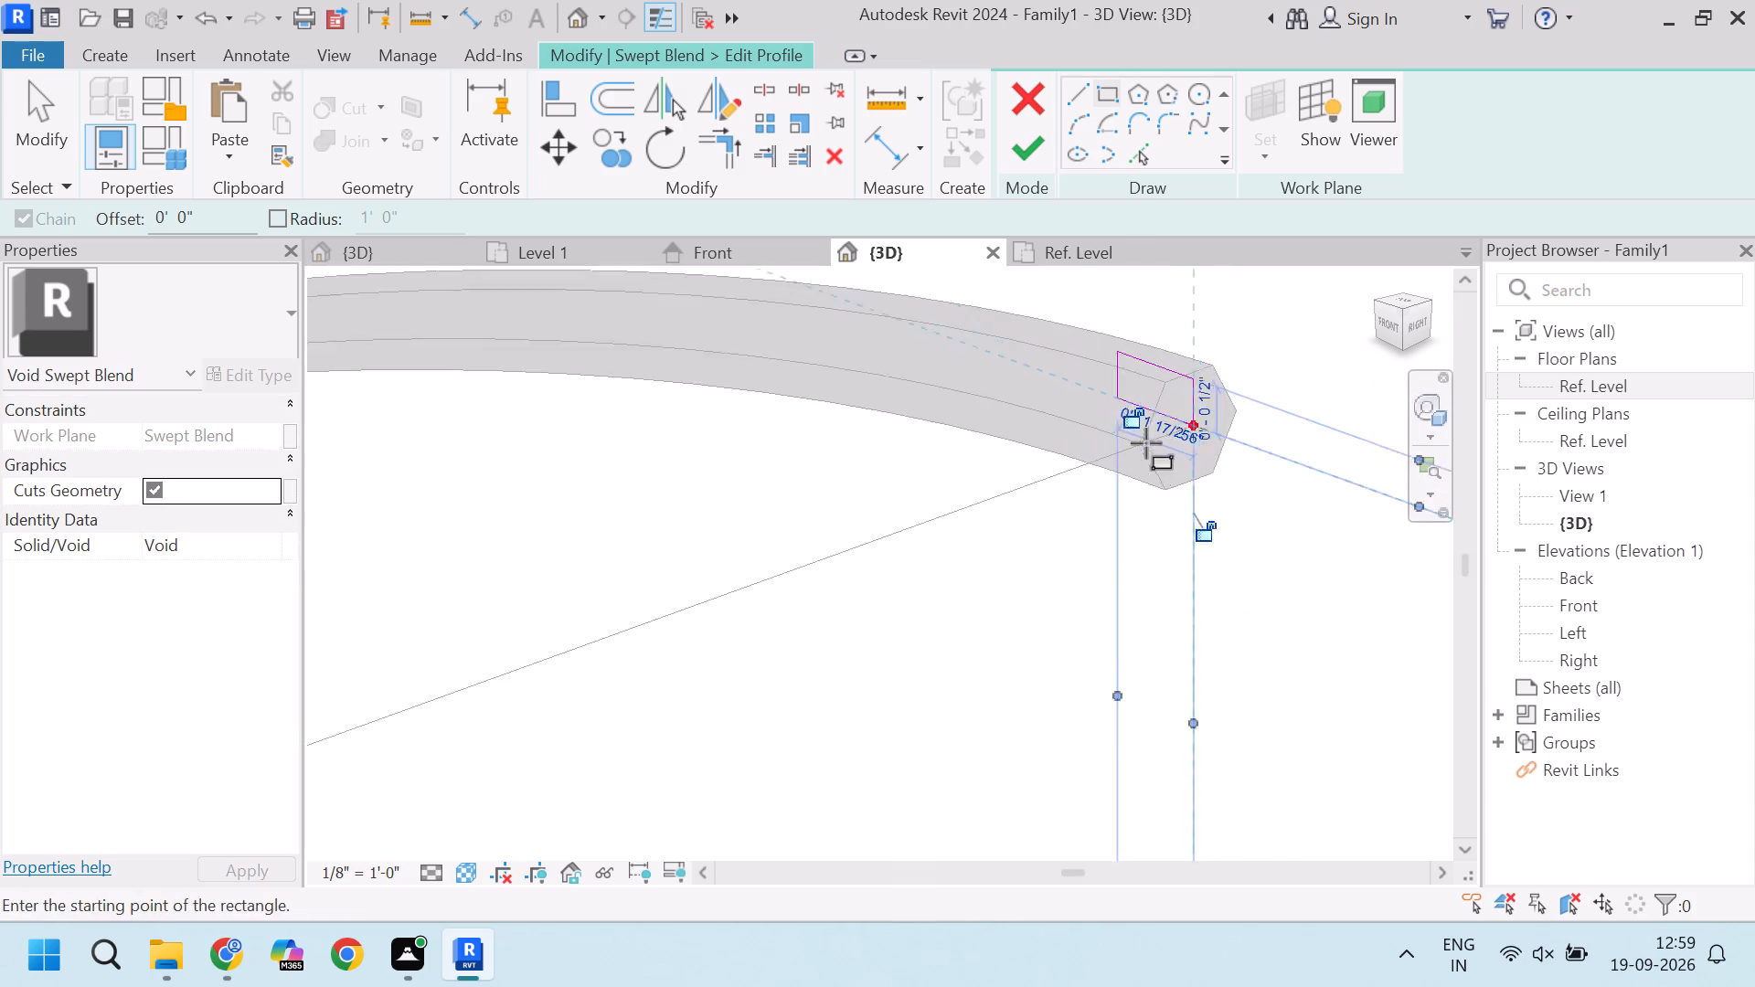
scroll(880, 551, "up", 1)
middle_click_drag(880, 551, 958, 536)
scroll(1137, 428, "down", 5)
left_click_drag(1382, 314, 319, 323)
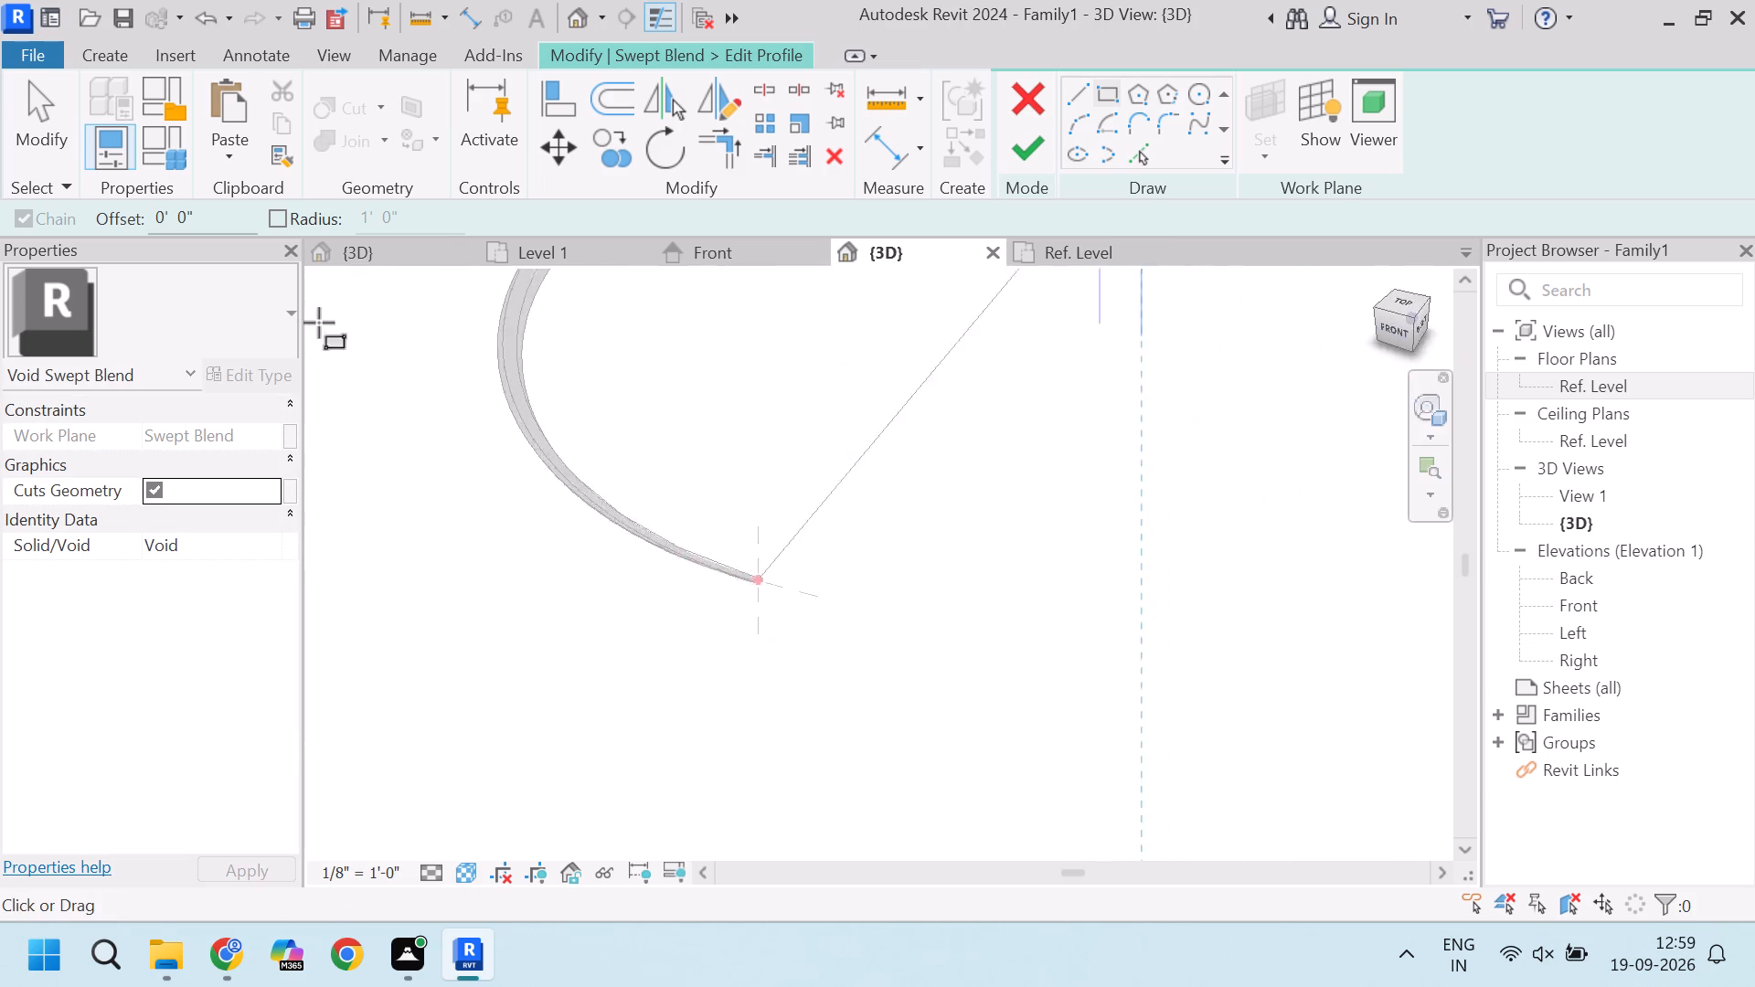
left_click_drag(319, 323, 352, 841)
scroll(963, 505, "up", 8)
scroll(835, 515, "down", 5)
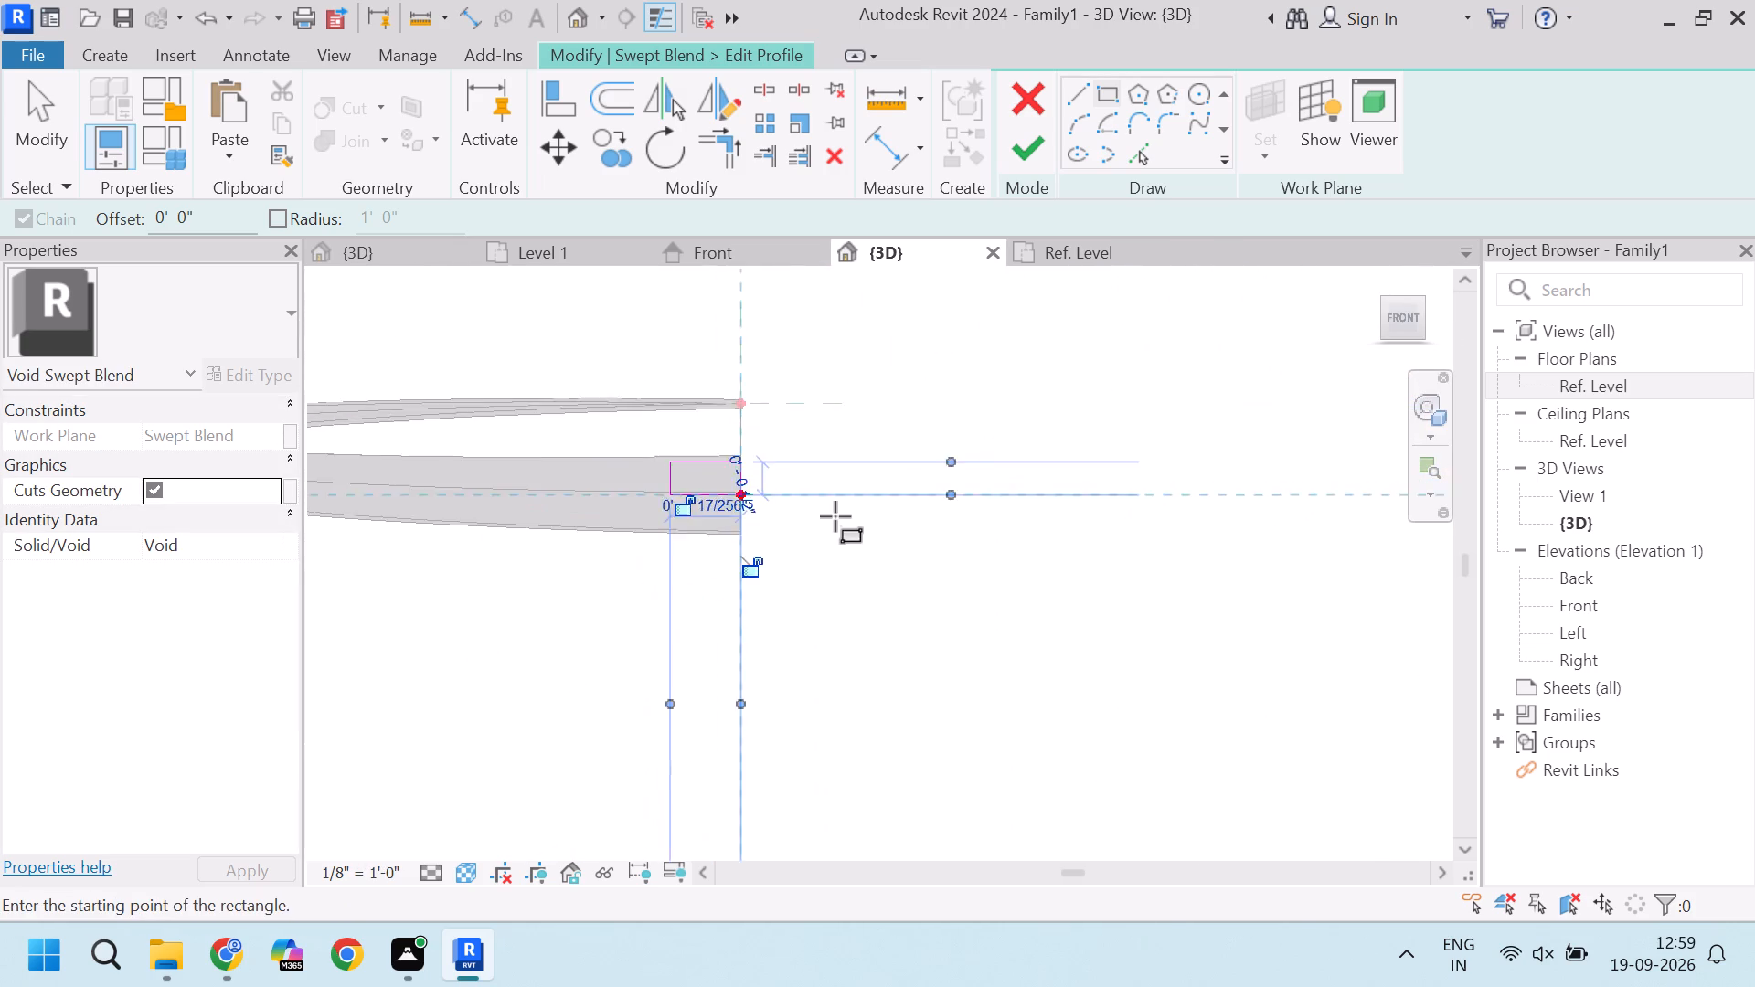
scroll(835, 516, "down", 5)
middle_click_drag(1037, 377, 976, 489)
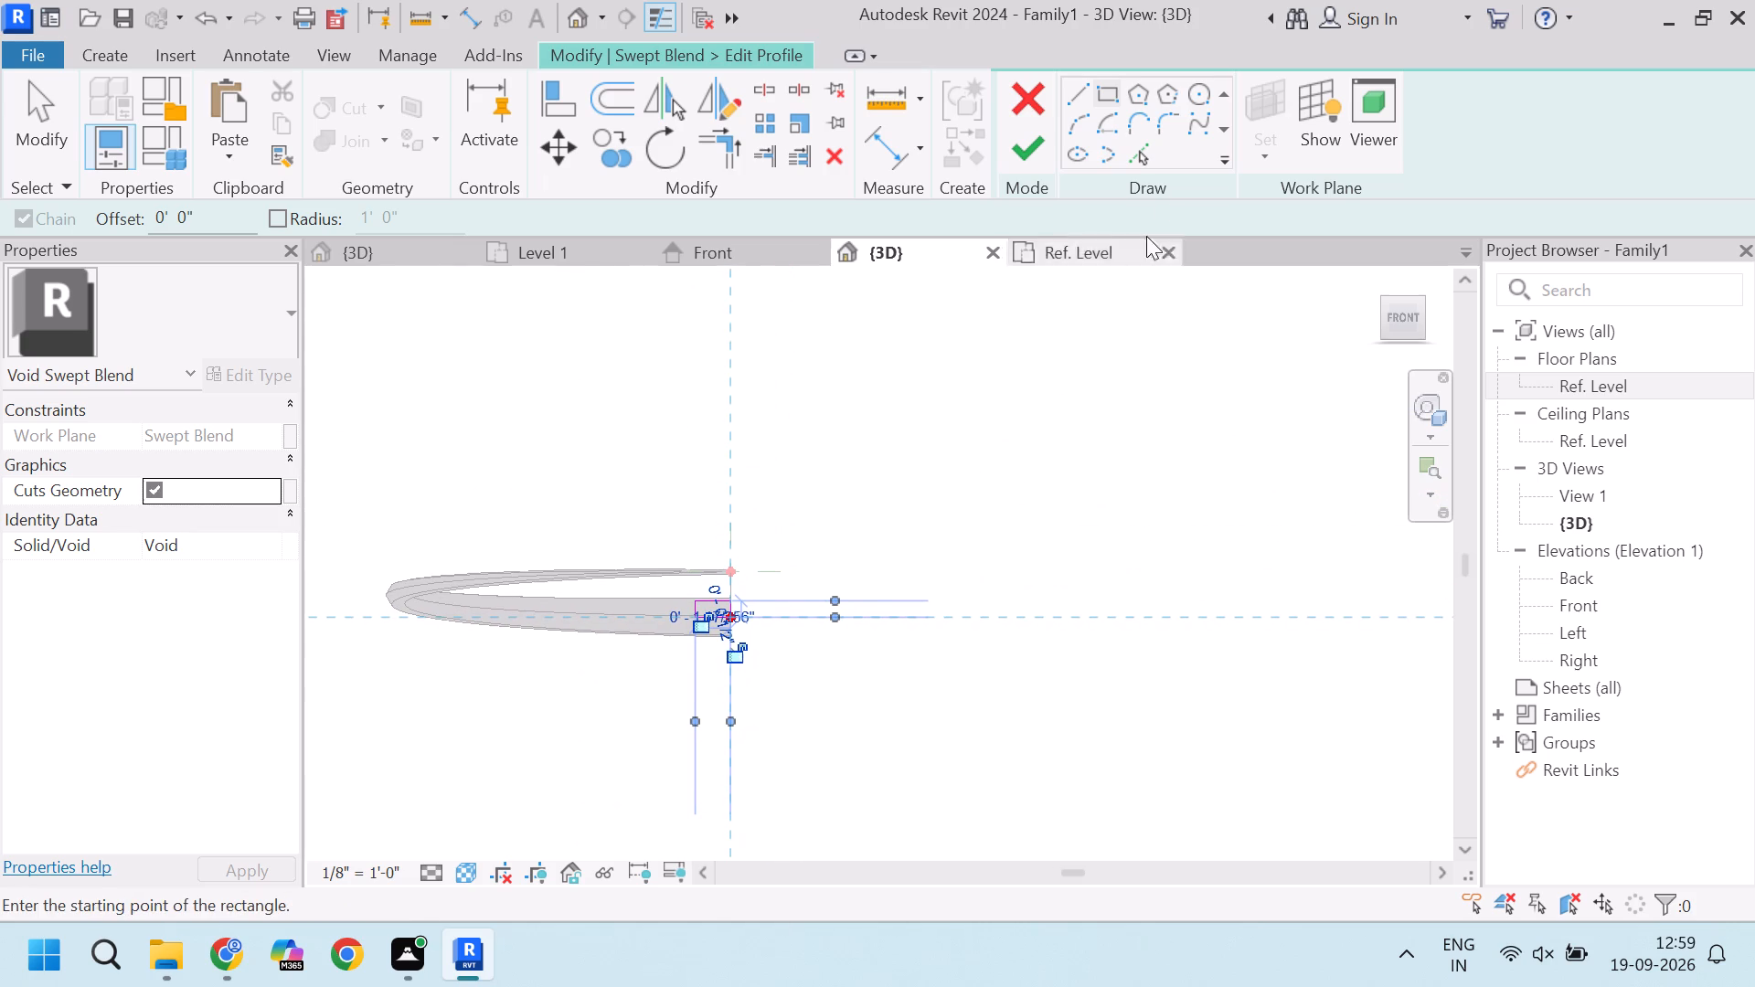
left_click(1078, 158)
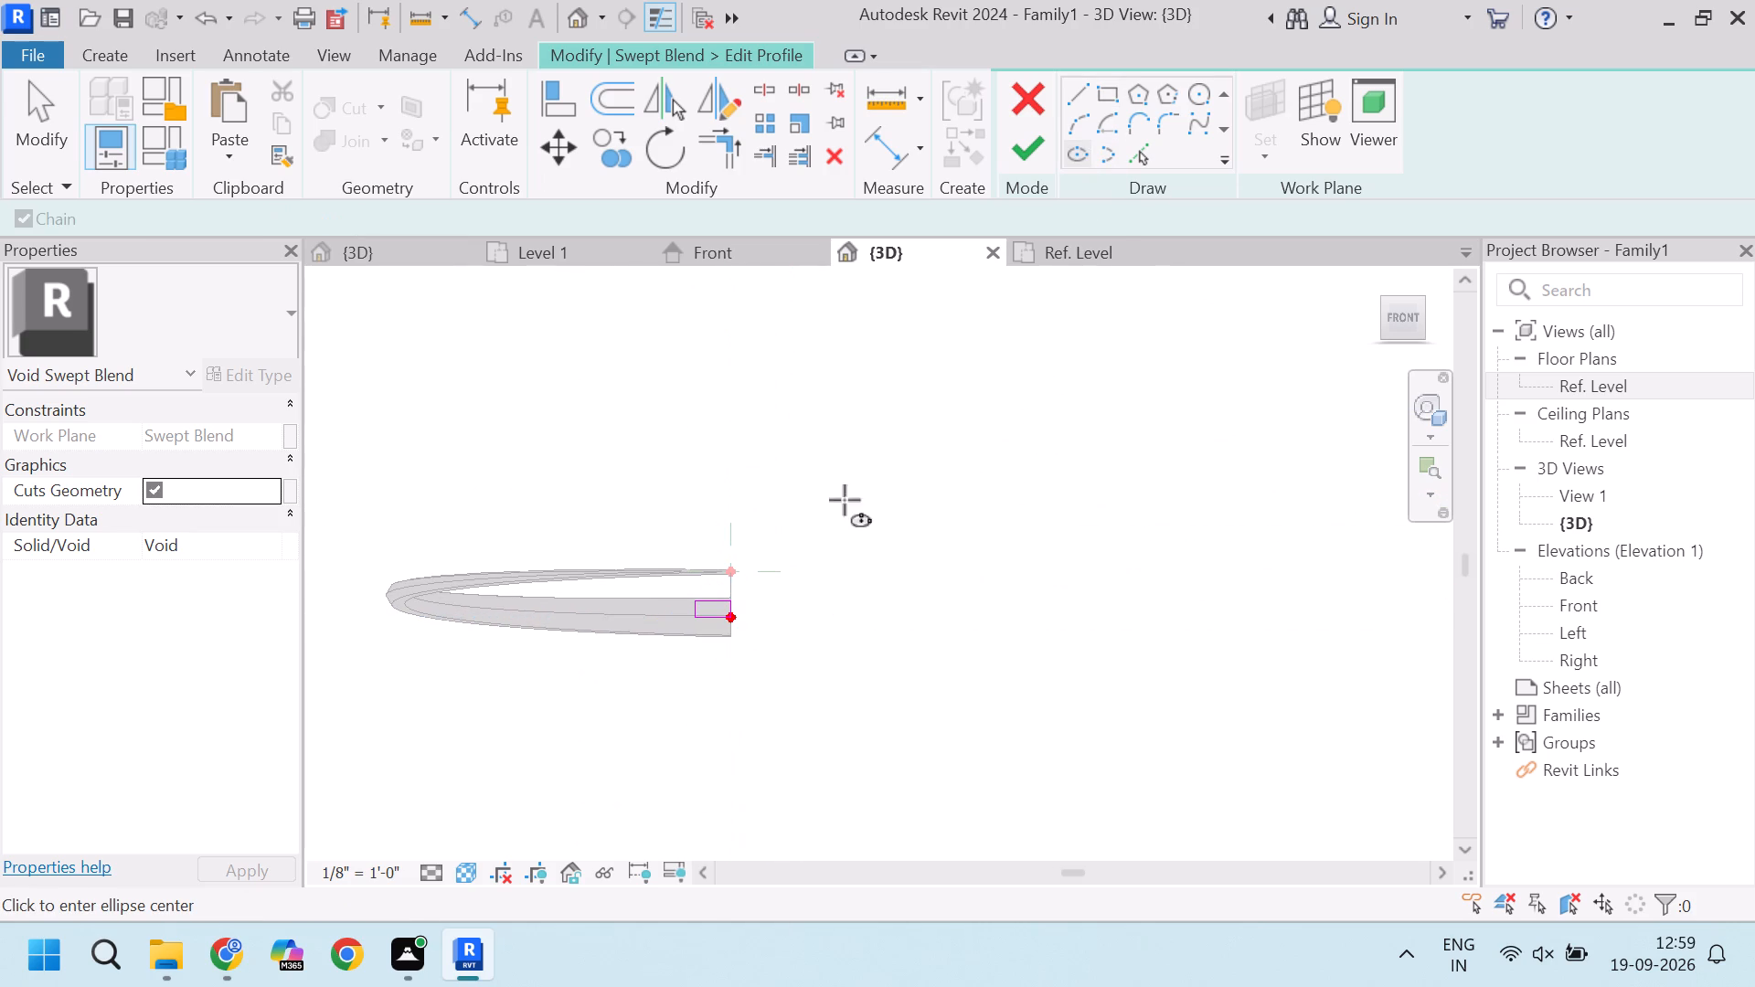
left_click(1041, 143)
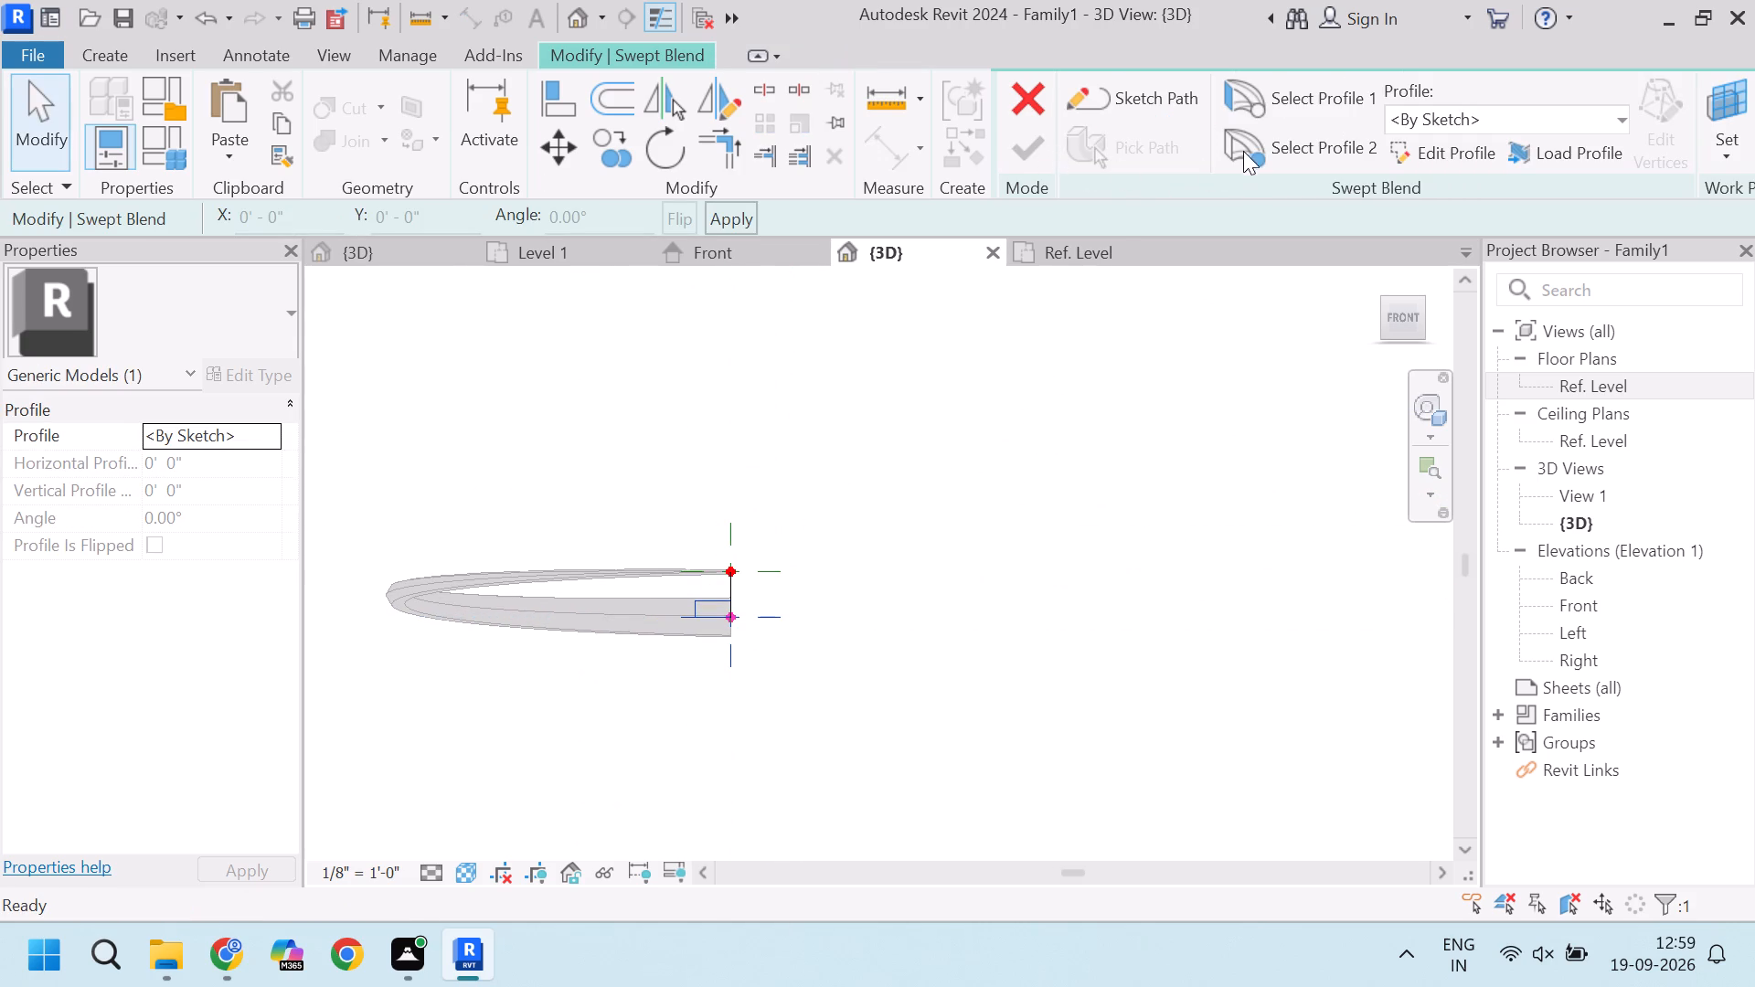
Sketch the void's second profile as an ellipse with 1/4" and 1/8" radii at the circular end's centre, and finish the profile.
left_click(1292, 143)
left_click(1445, 151)
scroll(619, 606, "up", 4)
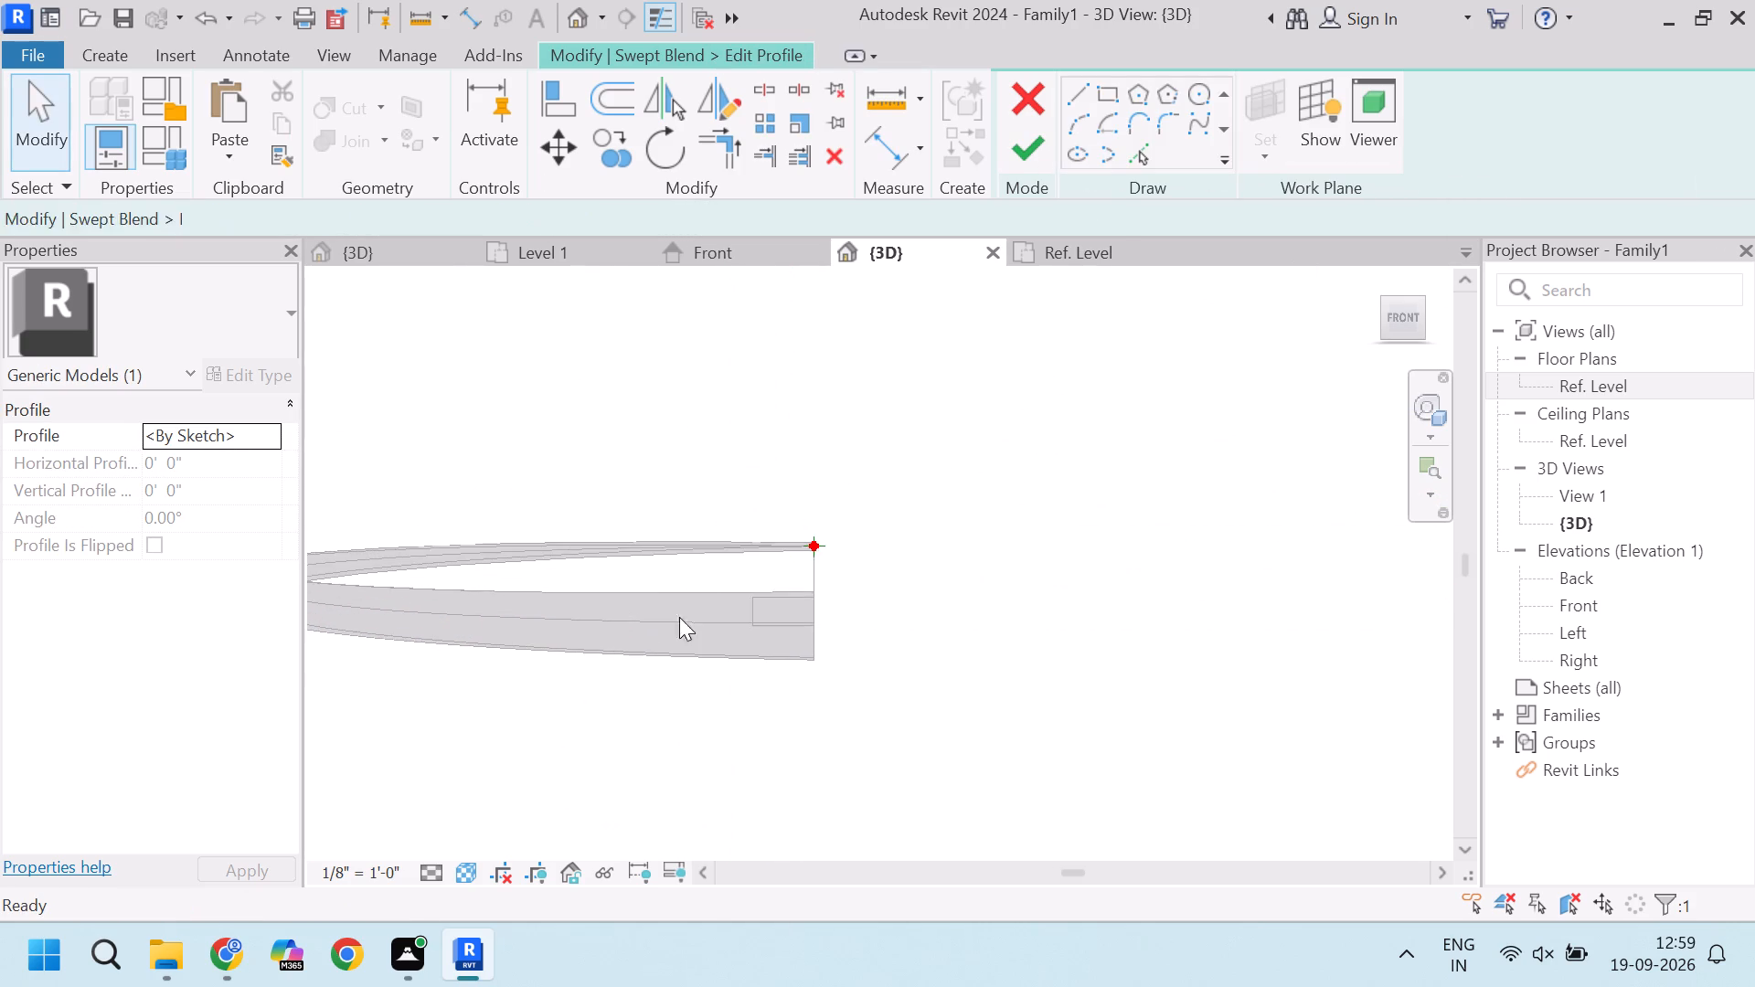
scroll(816, 613, "up", 3)
left_click_drag(1395, 313, 1365, 324)
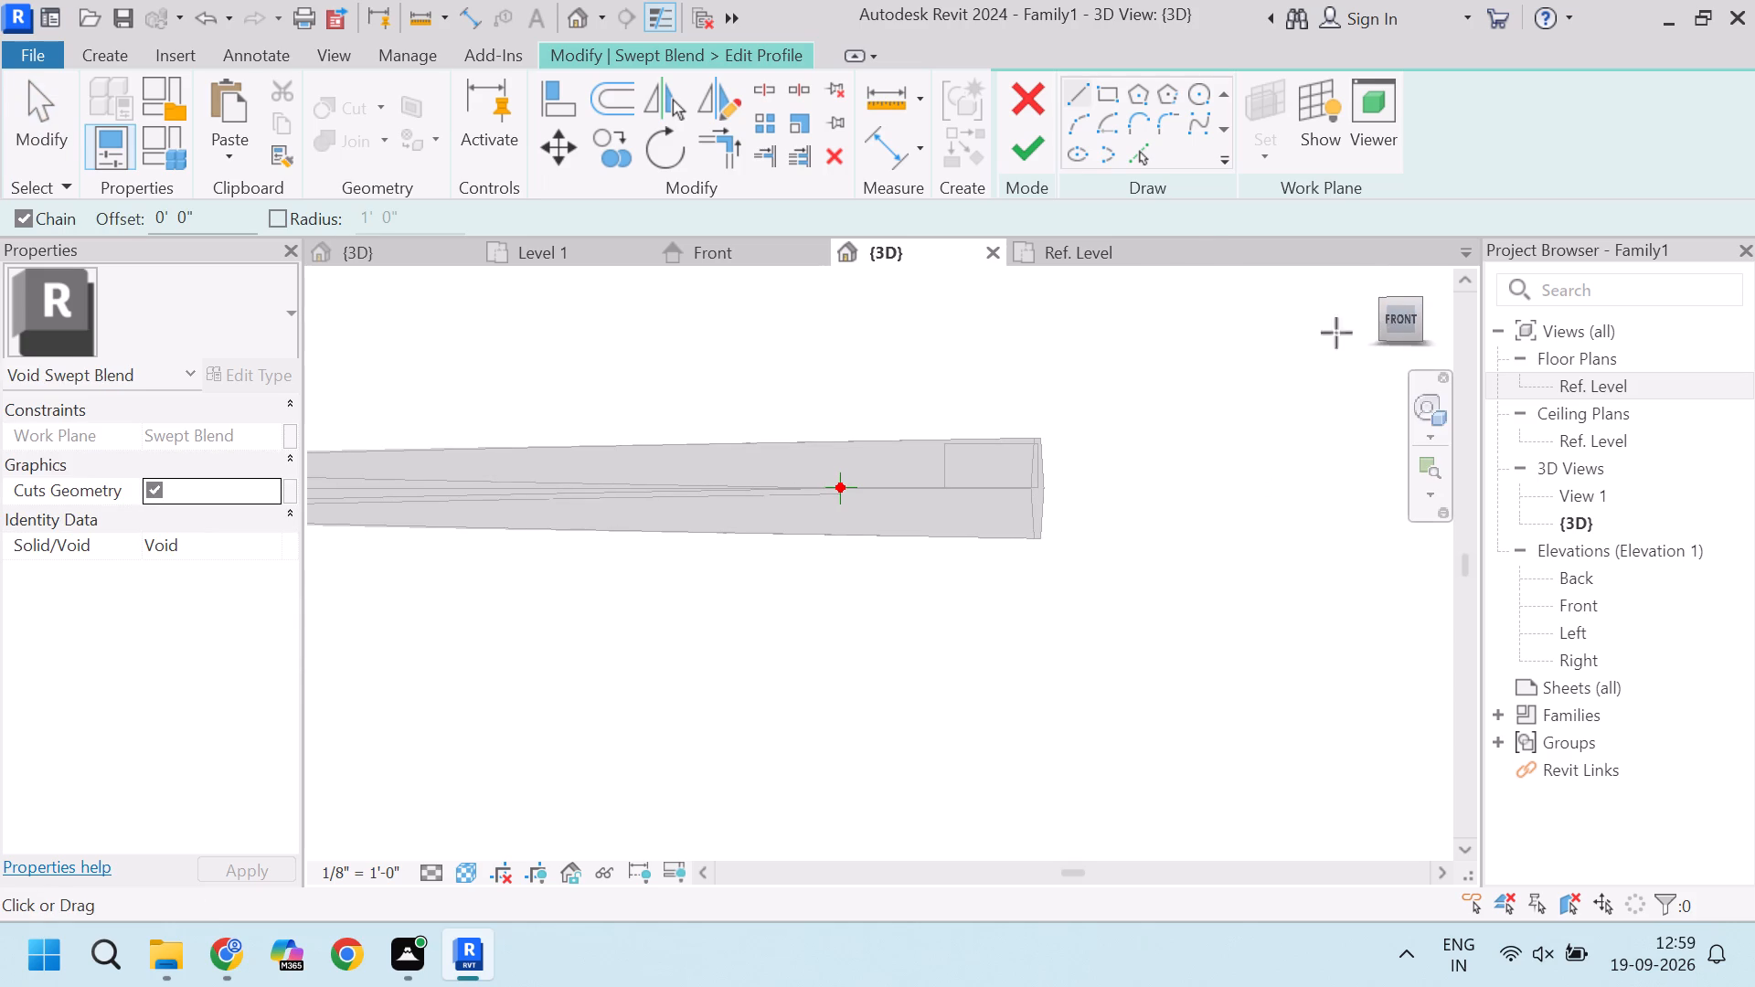
left_click(1067, 158)
scroll(894, 403, "up", 5)
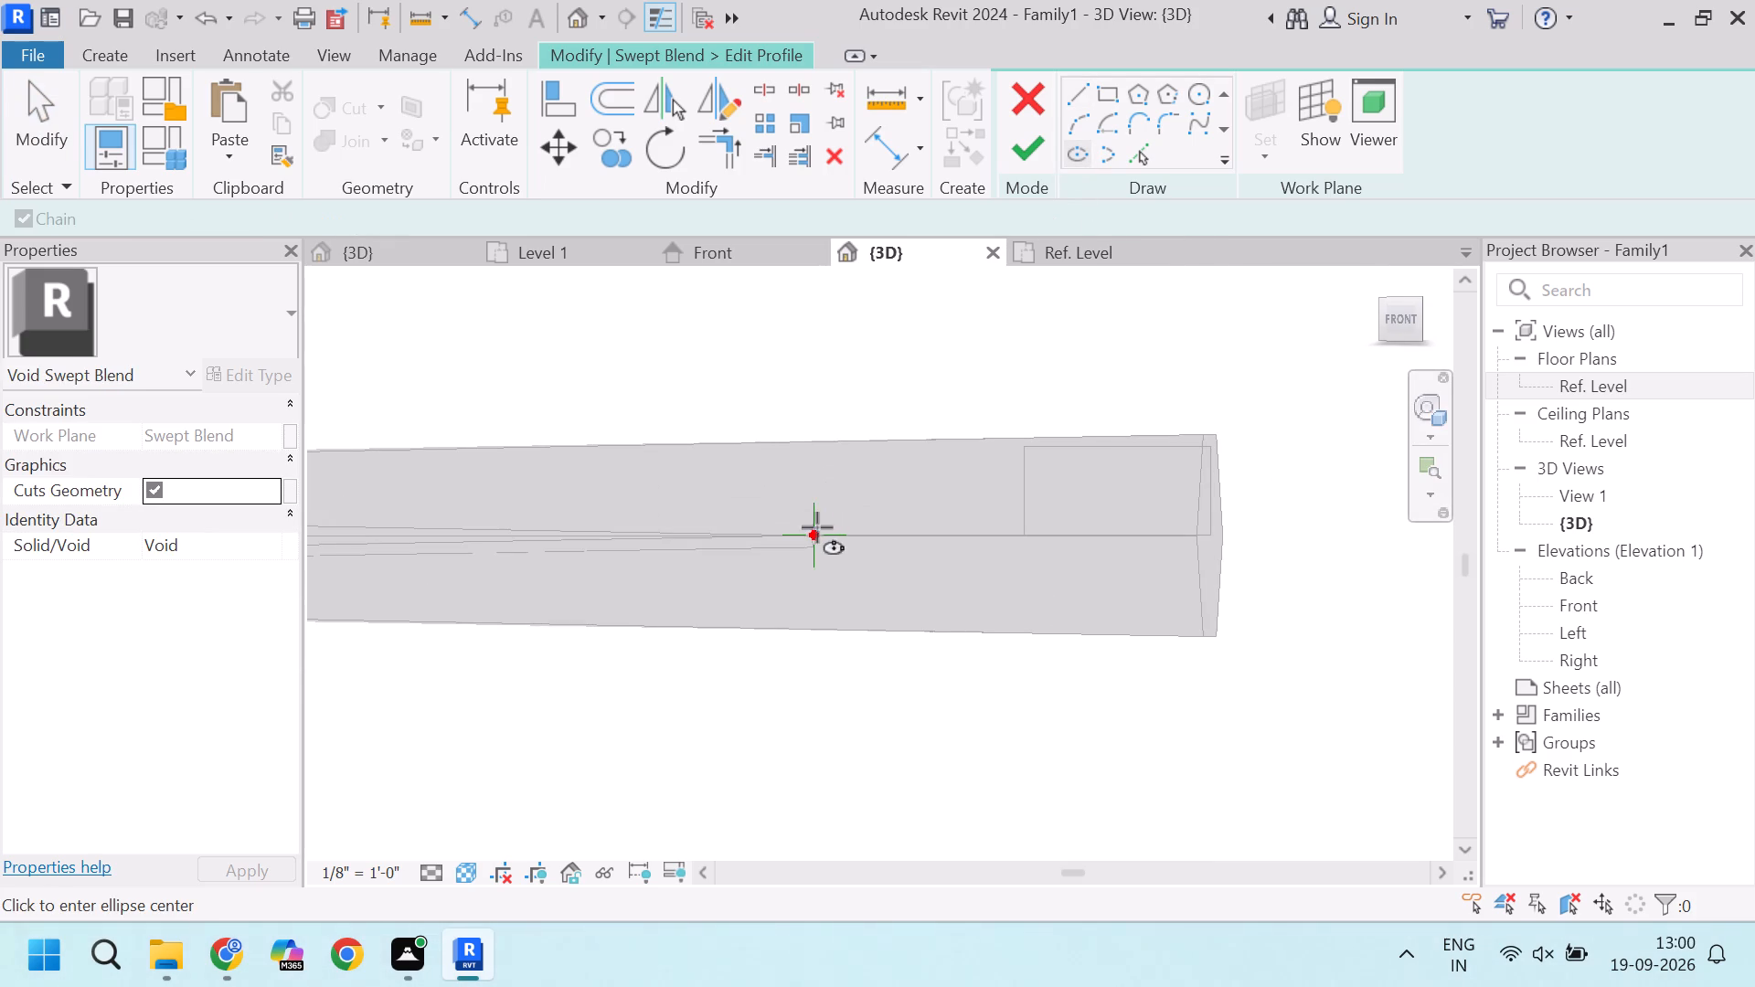
left_click(814, 537)
left_click(855, 515)
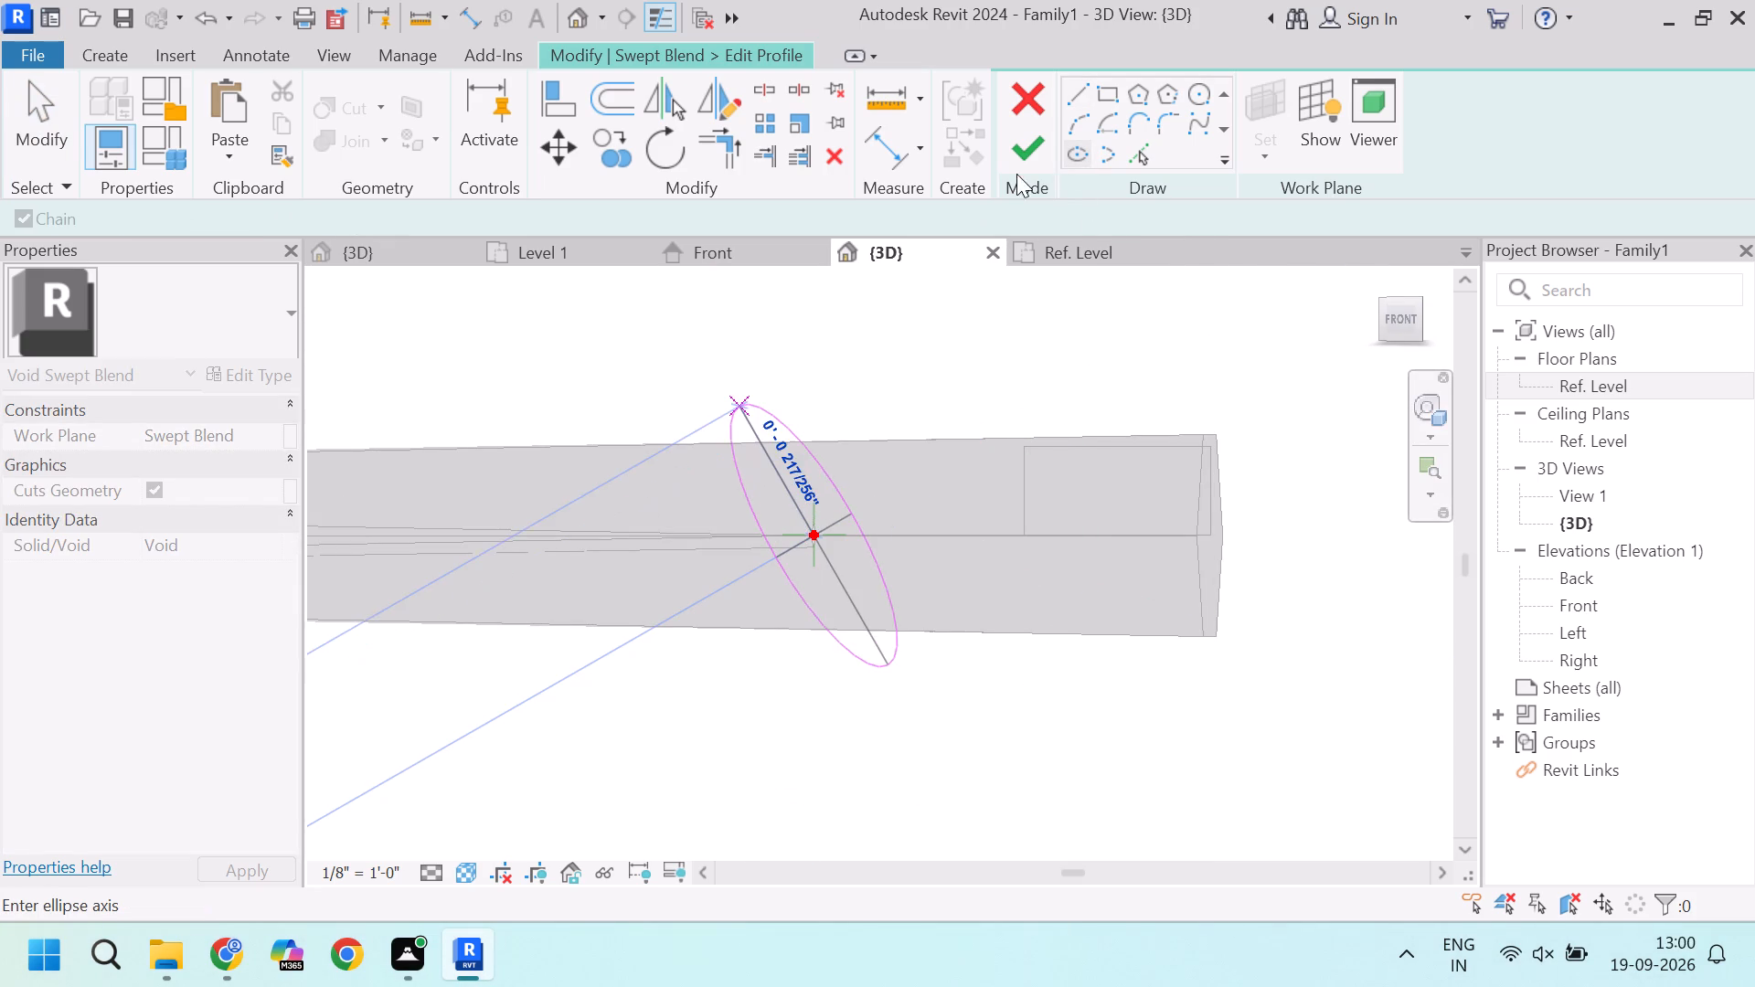
left_click(896, 489)
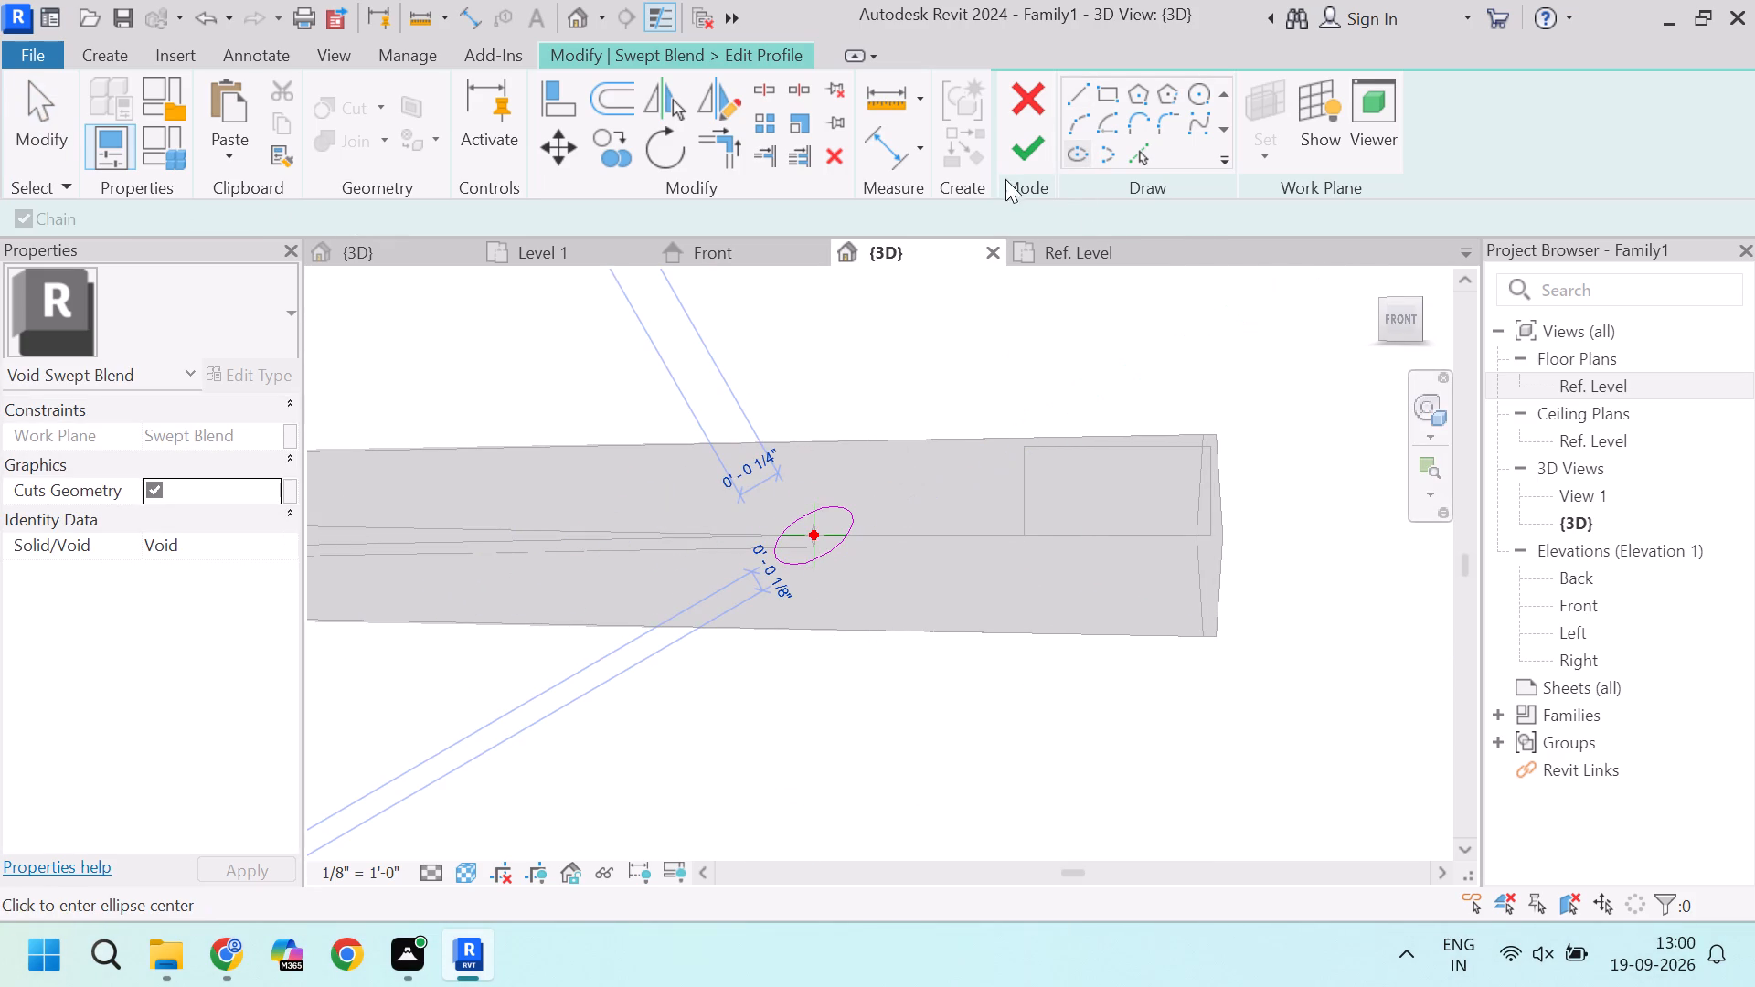
left_click(1044, 154)
Finish the void swept blend and unjoin the conflicting elements.
left_click(1044, 154)
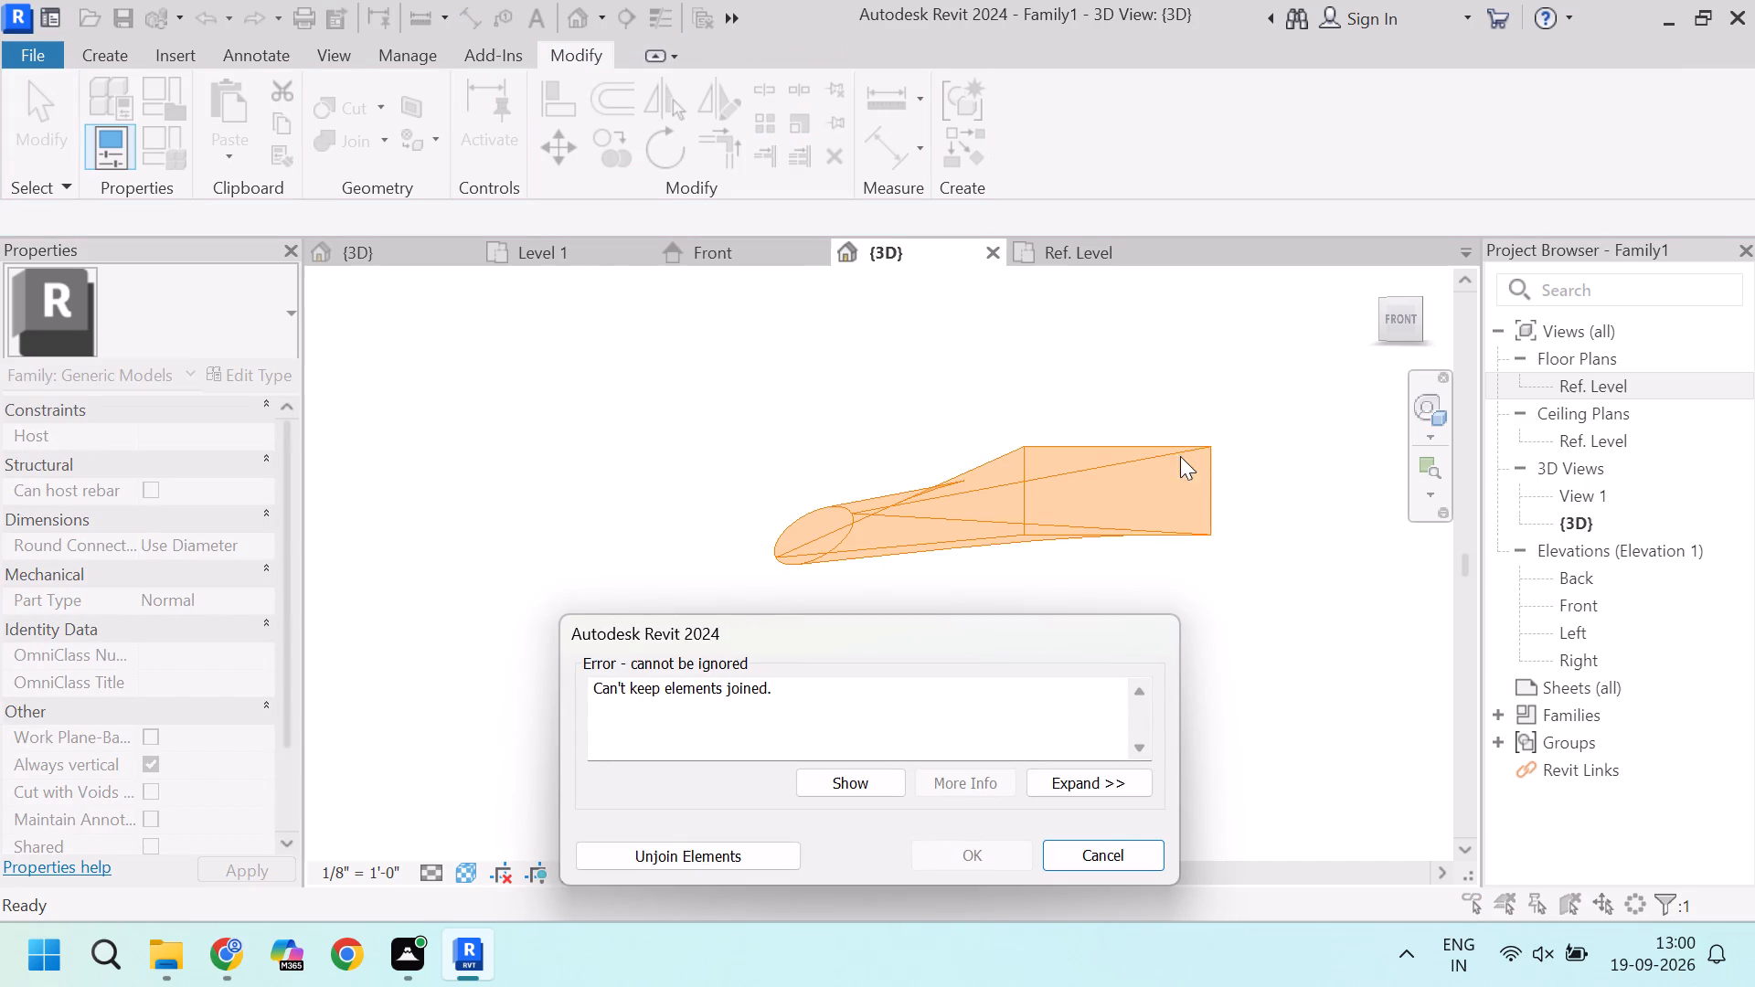
scroll(1175, 478, "down", 7)
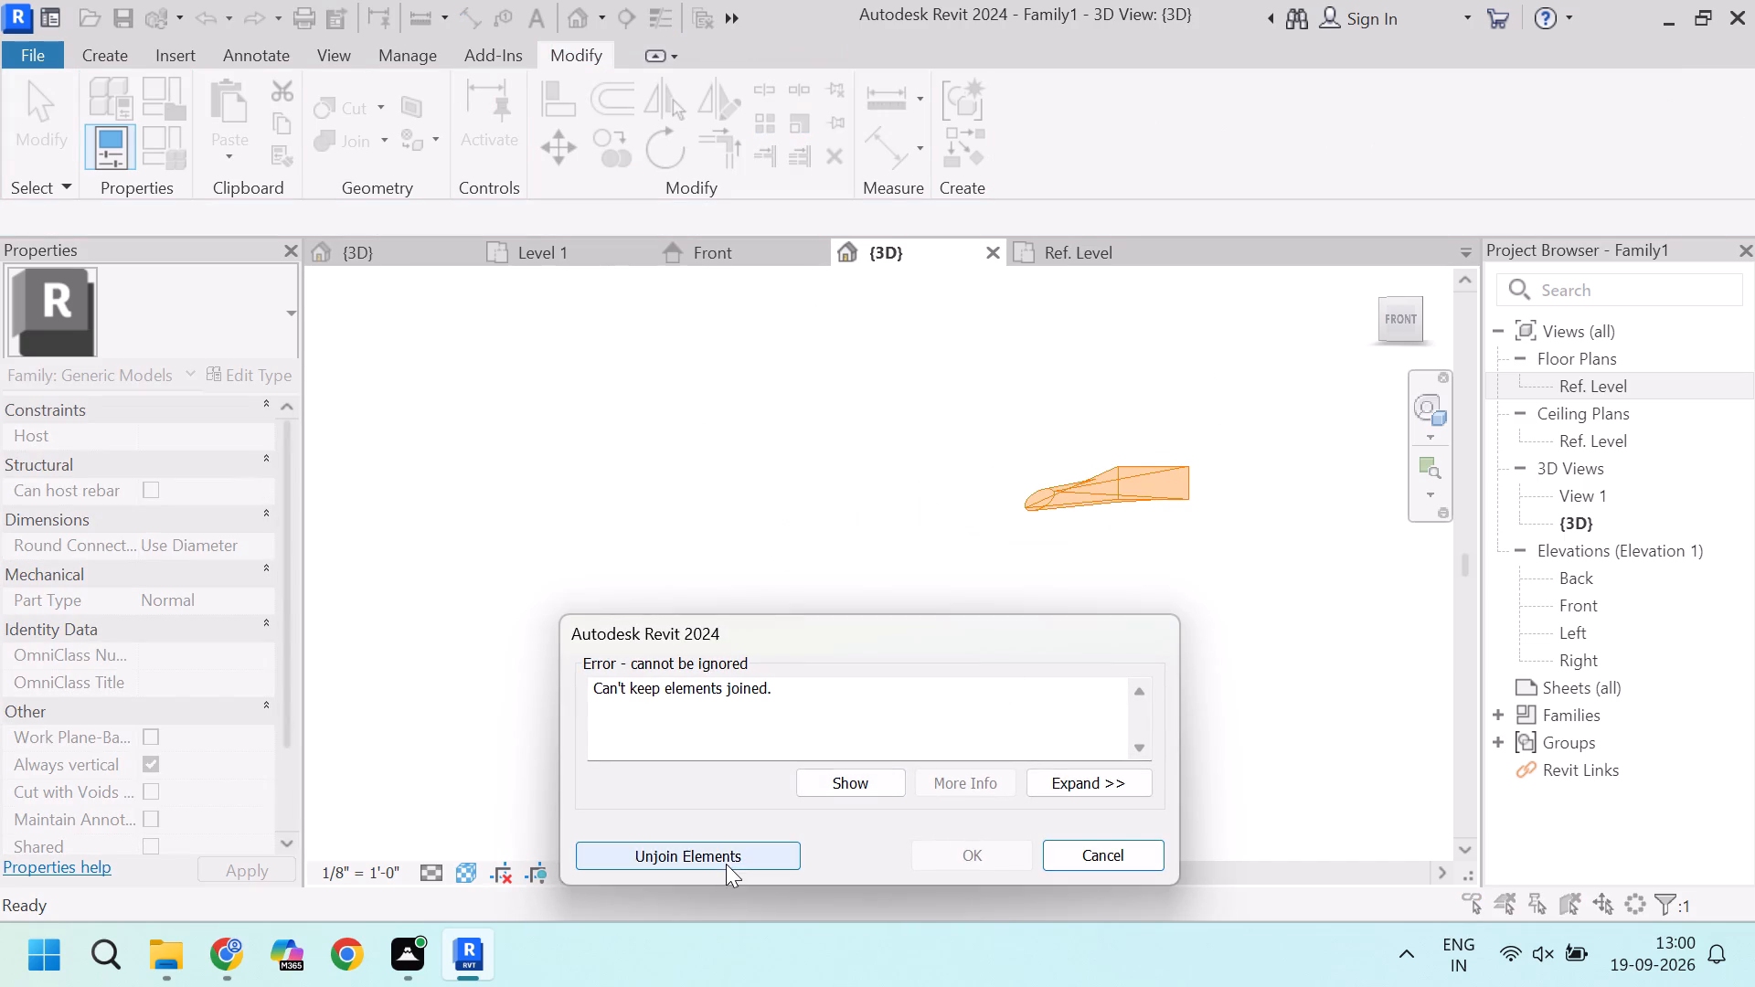
left_click(731, 860)
left_click(1245, 367)
Examine how the void swept blend meets the solid at its circular and hexagonal ends.
scroll(1245, 367, "down", 3)
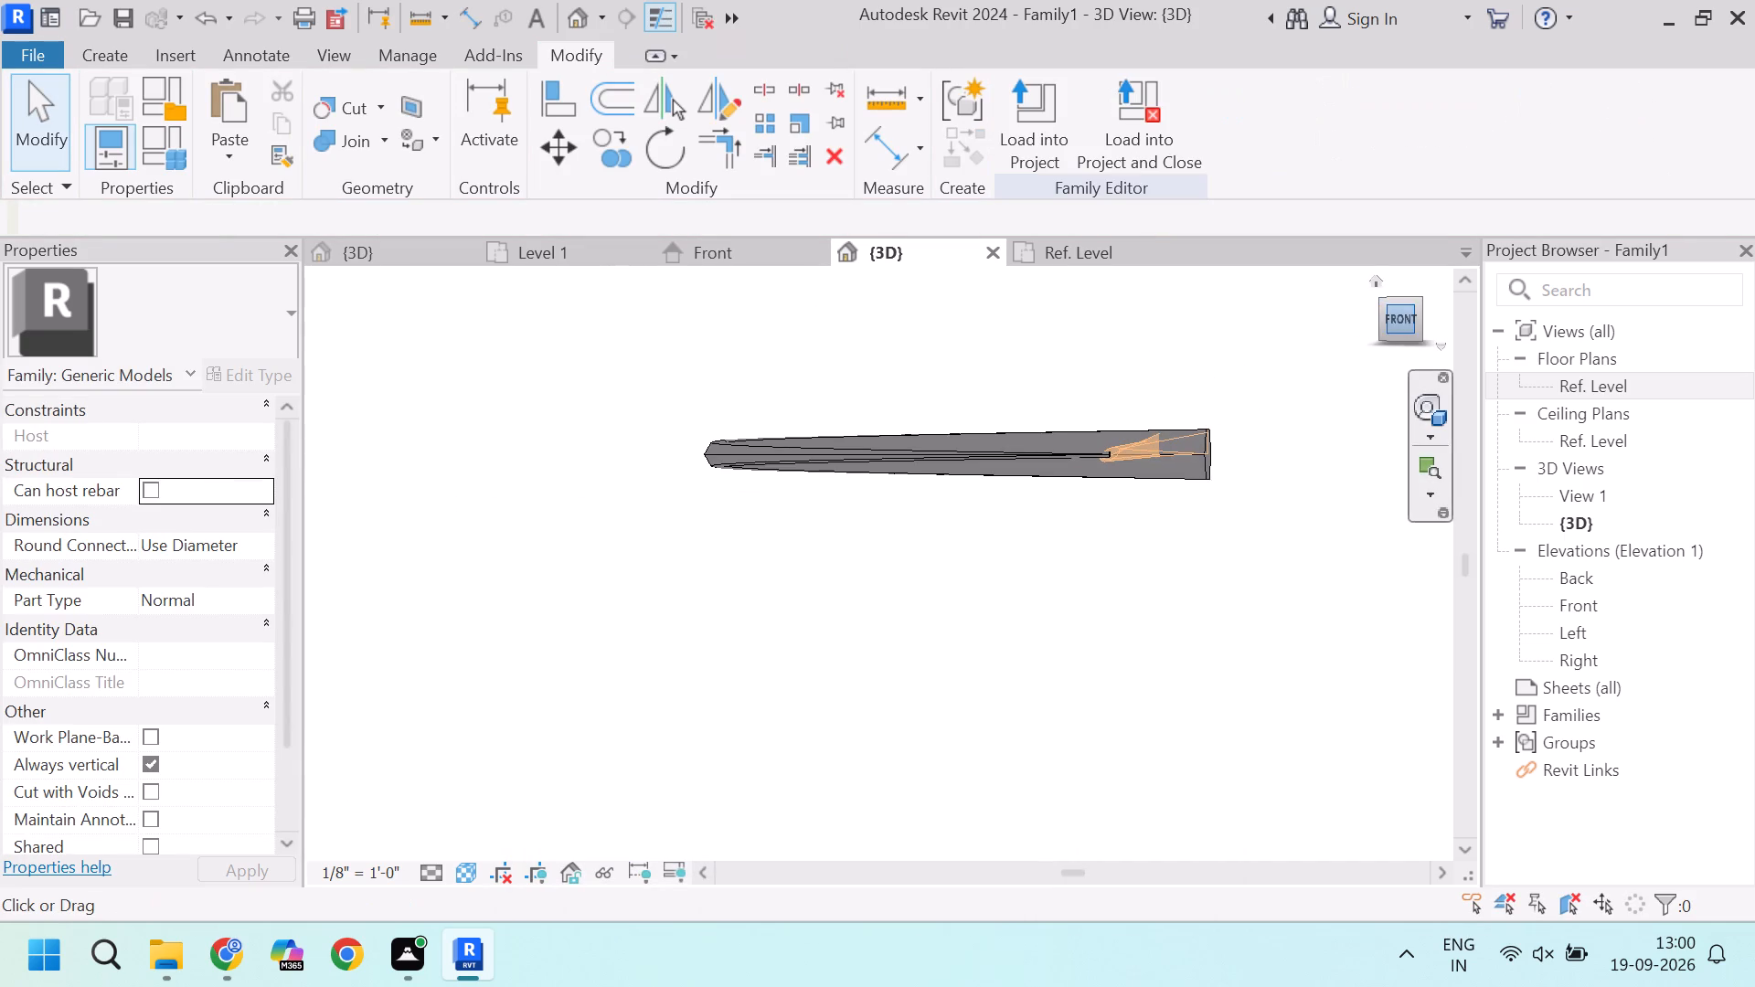
left_click_drag(1396, 311, 1321, 355)
left_click(1101, 541)
scroll(990, 685, "up", 3)
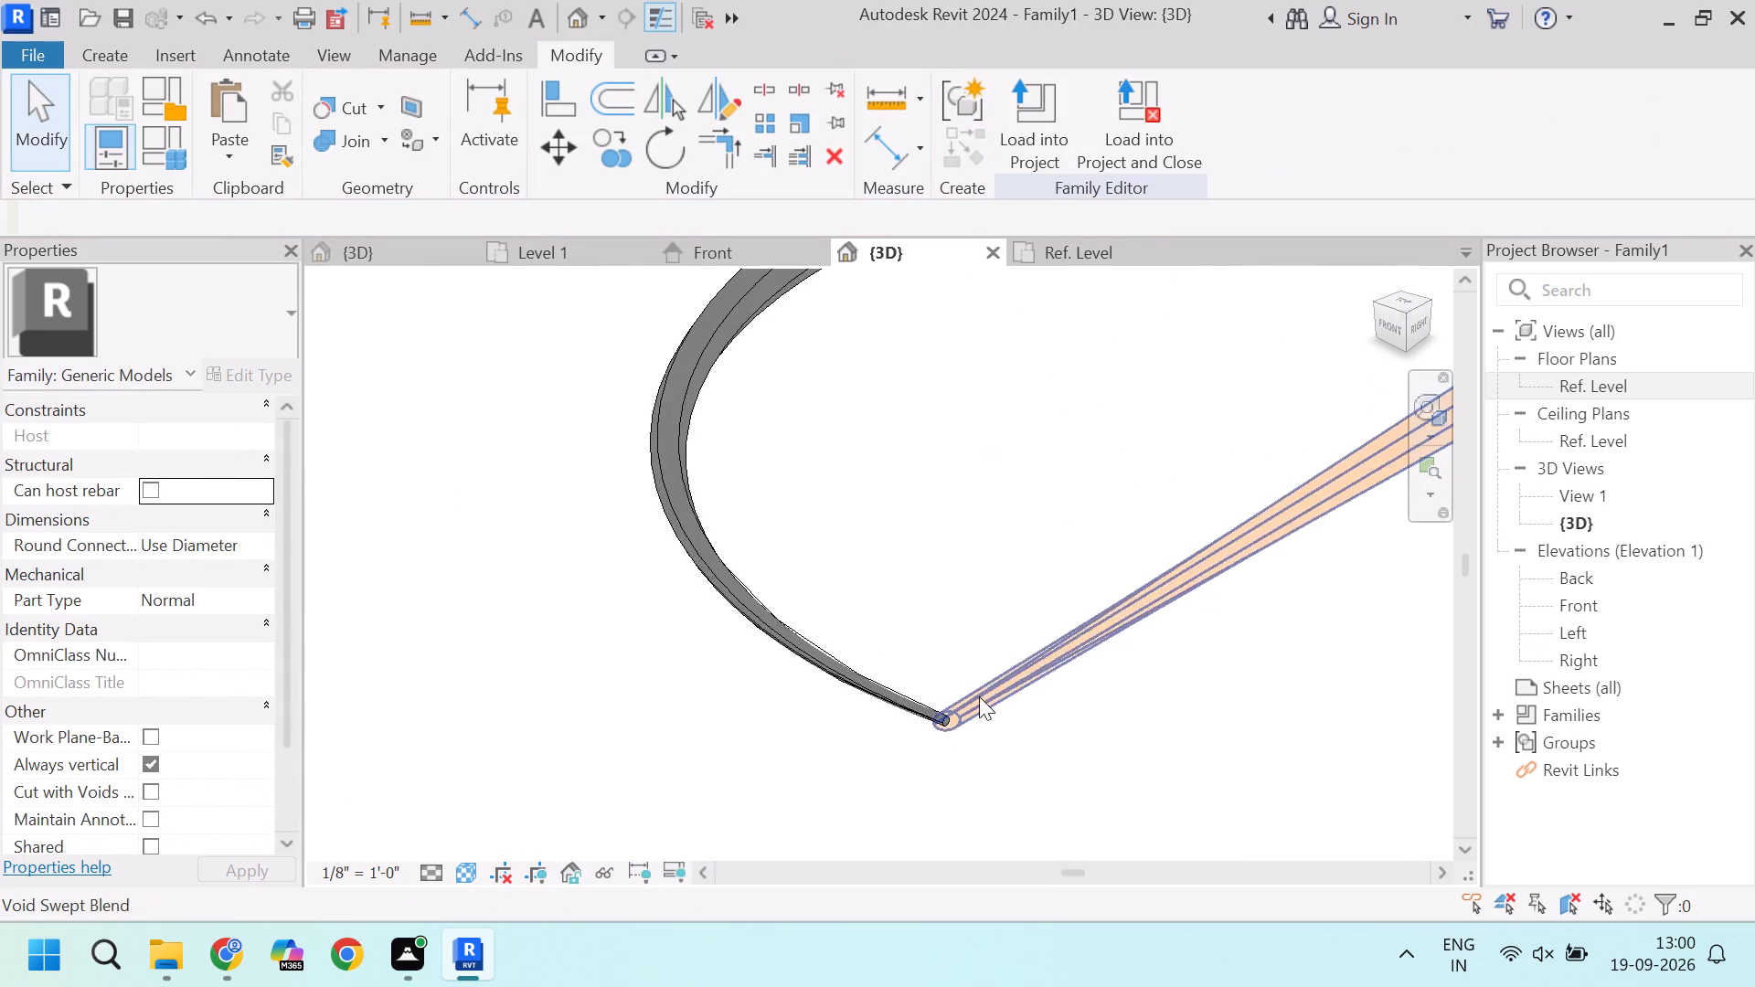
scroll(979, 696, "up", 4)
scroll(991, 601, "up", 3)
scroll(981, 708, "up", 3)
left_click(971, 727)
scroll(879, 765, "up", 3)
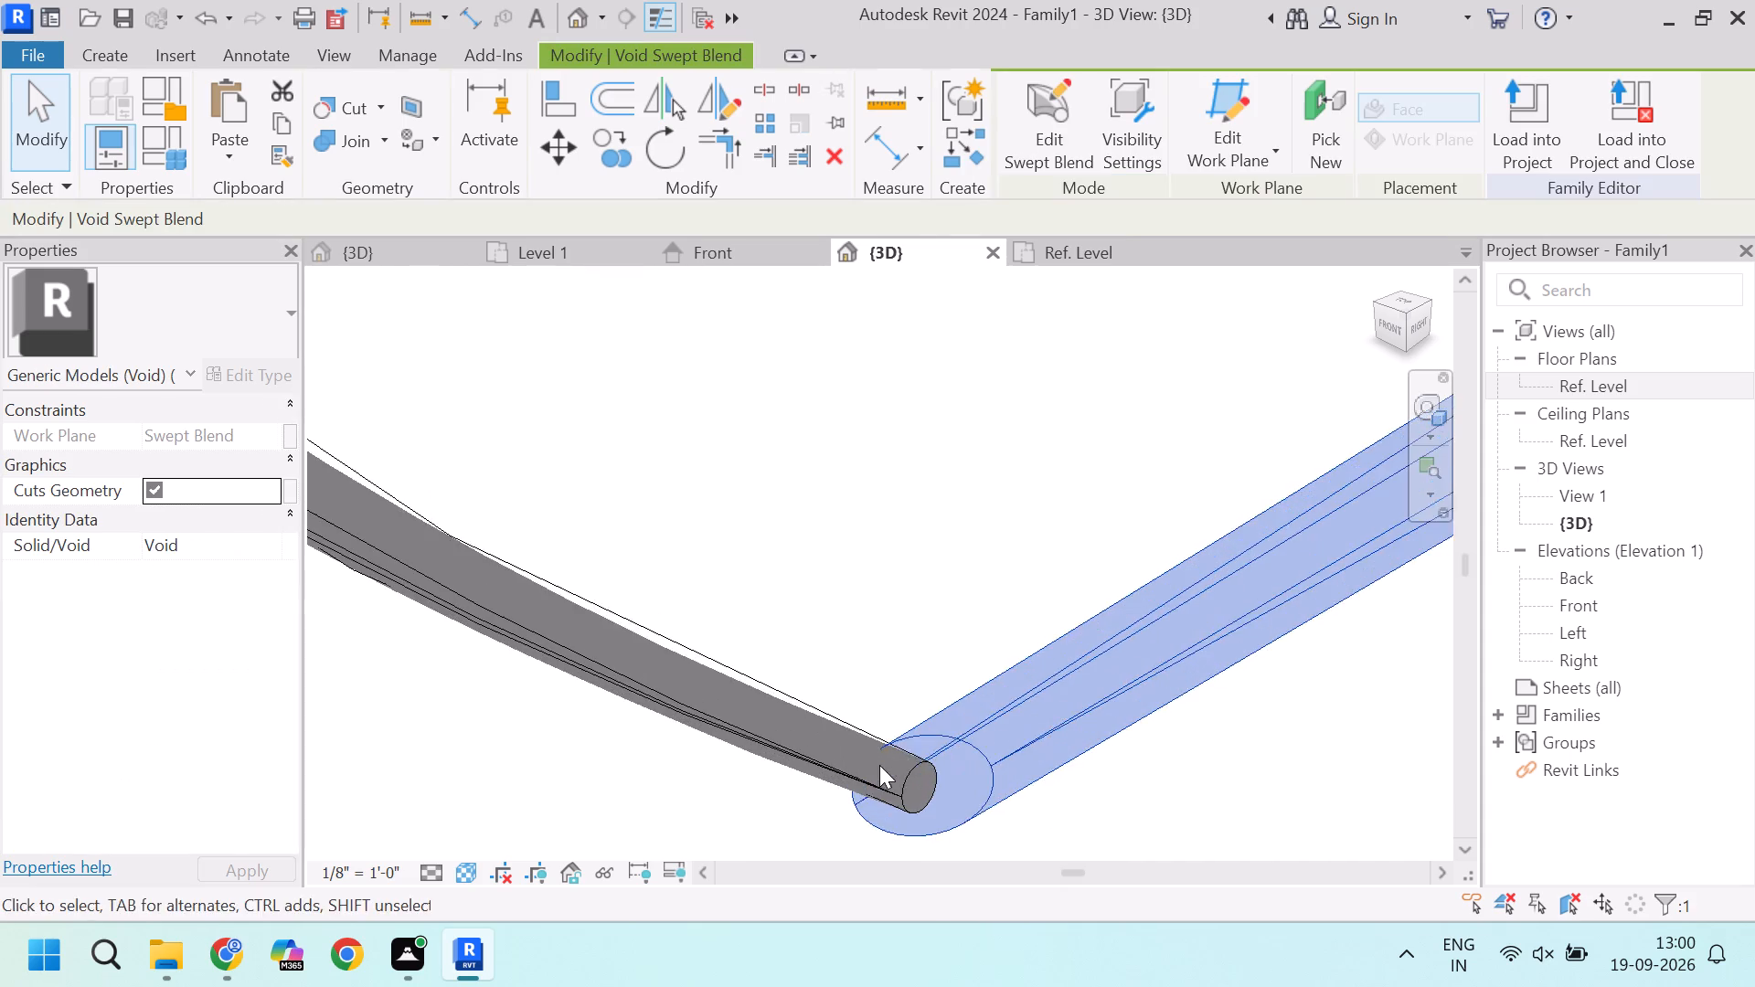
scroll(847, 645, "down", 20)
scroll(847, 645, "down", 1)
scroll(1015, 583, "up", 4)
scroll(1137, 473, "up", 4)
scroll(1199, 410, "up", 3)
left_click(1268, 302)
scroll(1270, 330, "up", 2)
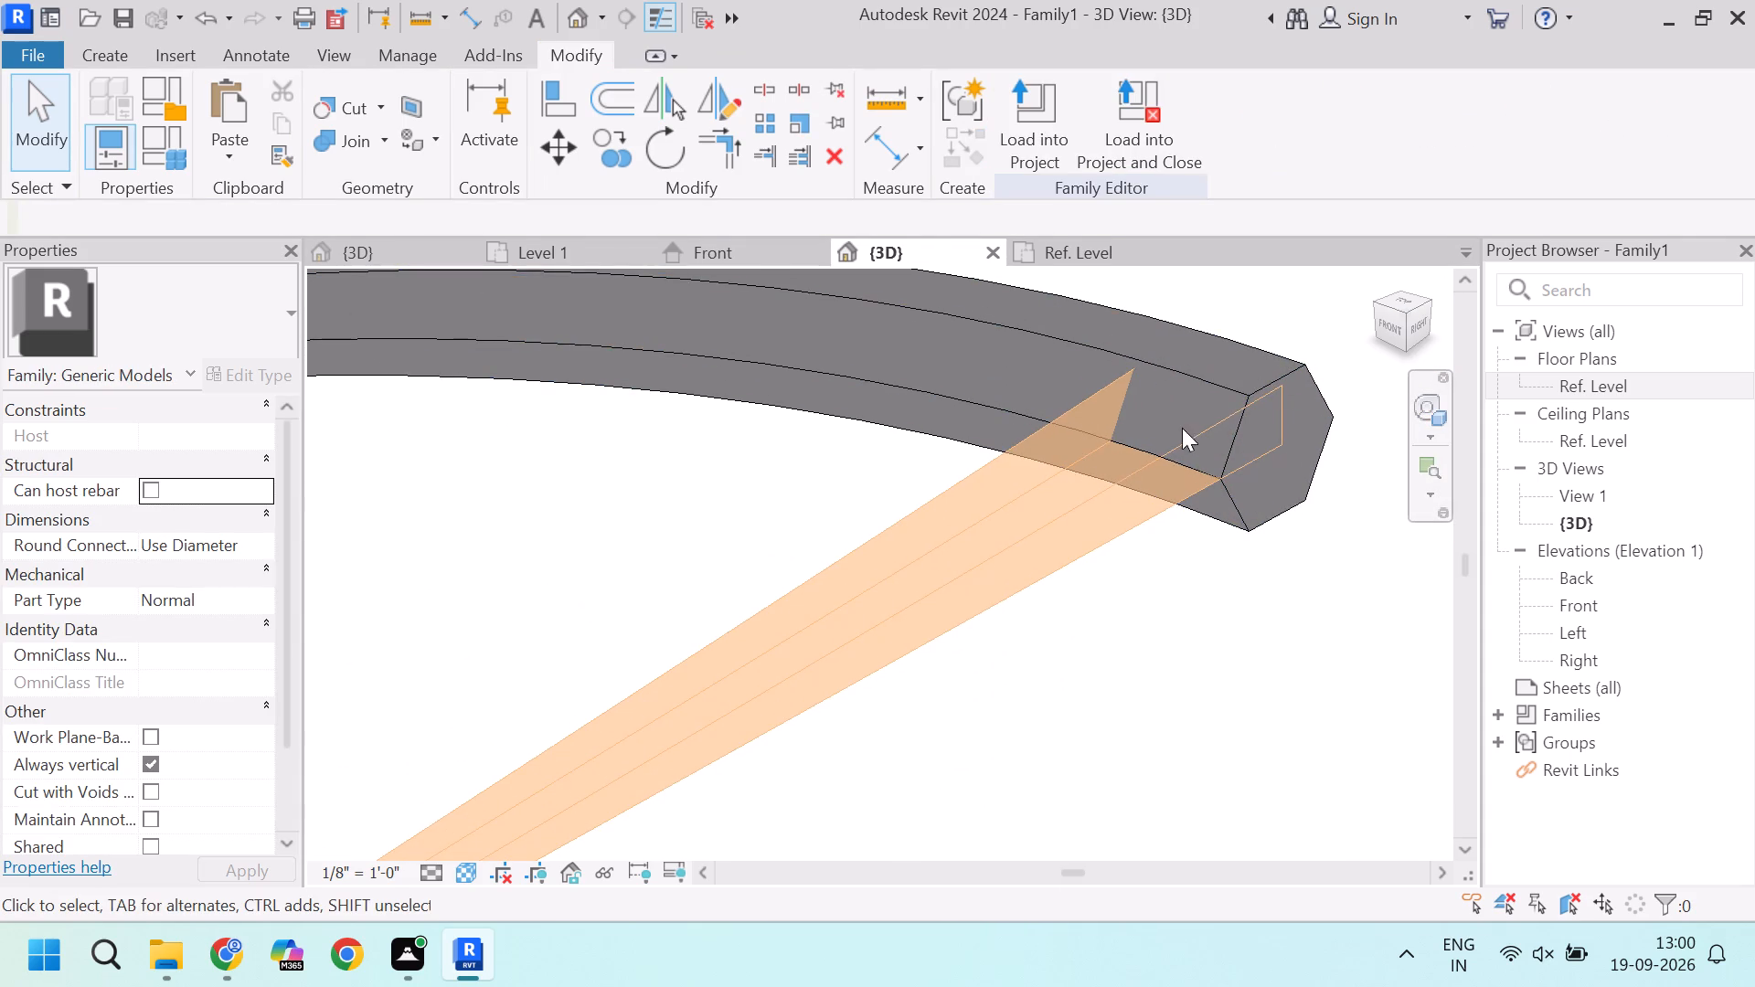
left_click(1191, 456)
Edit the void swept blend's path, extending it beyond both ends of the solid to 1'-11 1/4" long, and finish the edit.
left_click(1093, 510)
scroll(1093, 510, "down", 4)
scroll(1212, 440, "up", 3)
scroll(1069, 518, "up", 2)
scroll(1071, 520, "down", 7)
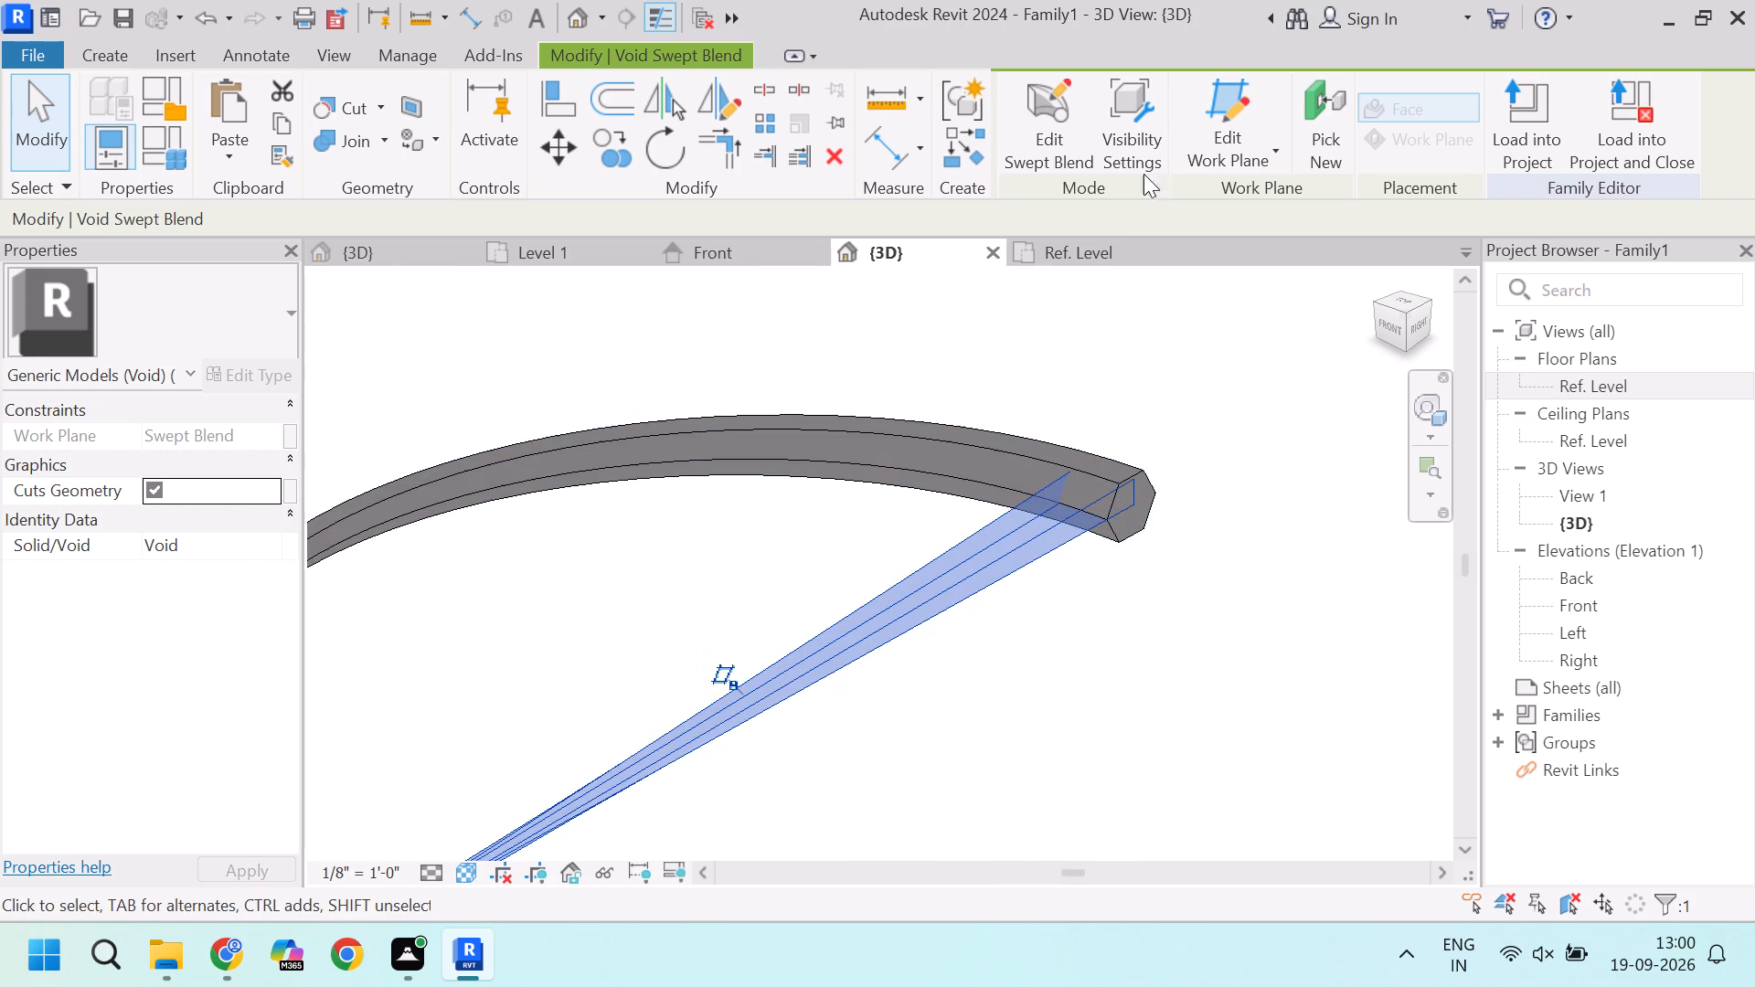
left_click(1079, 147)
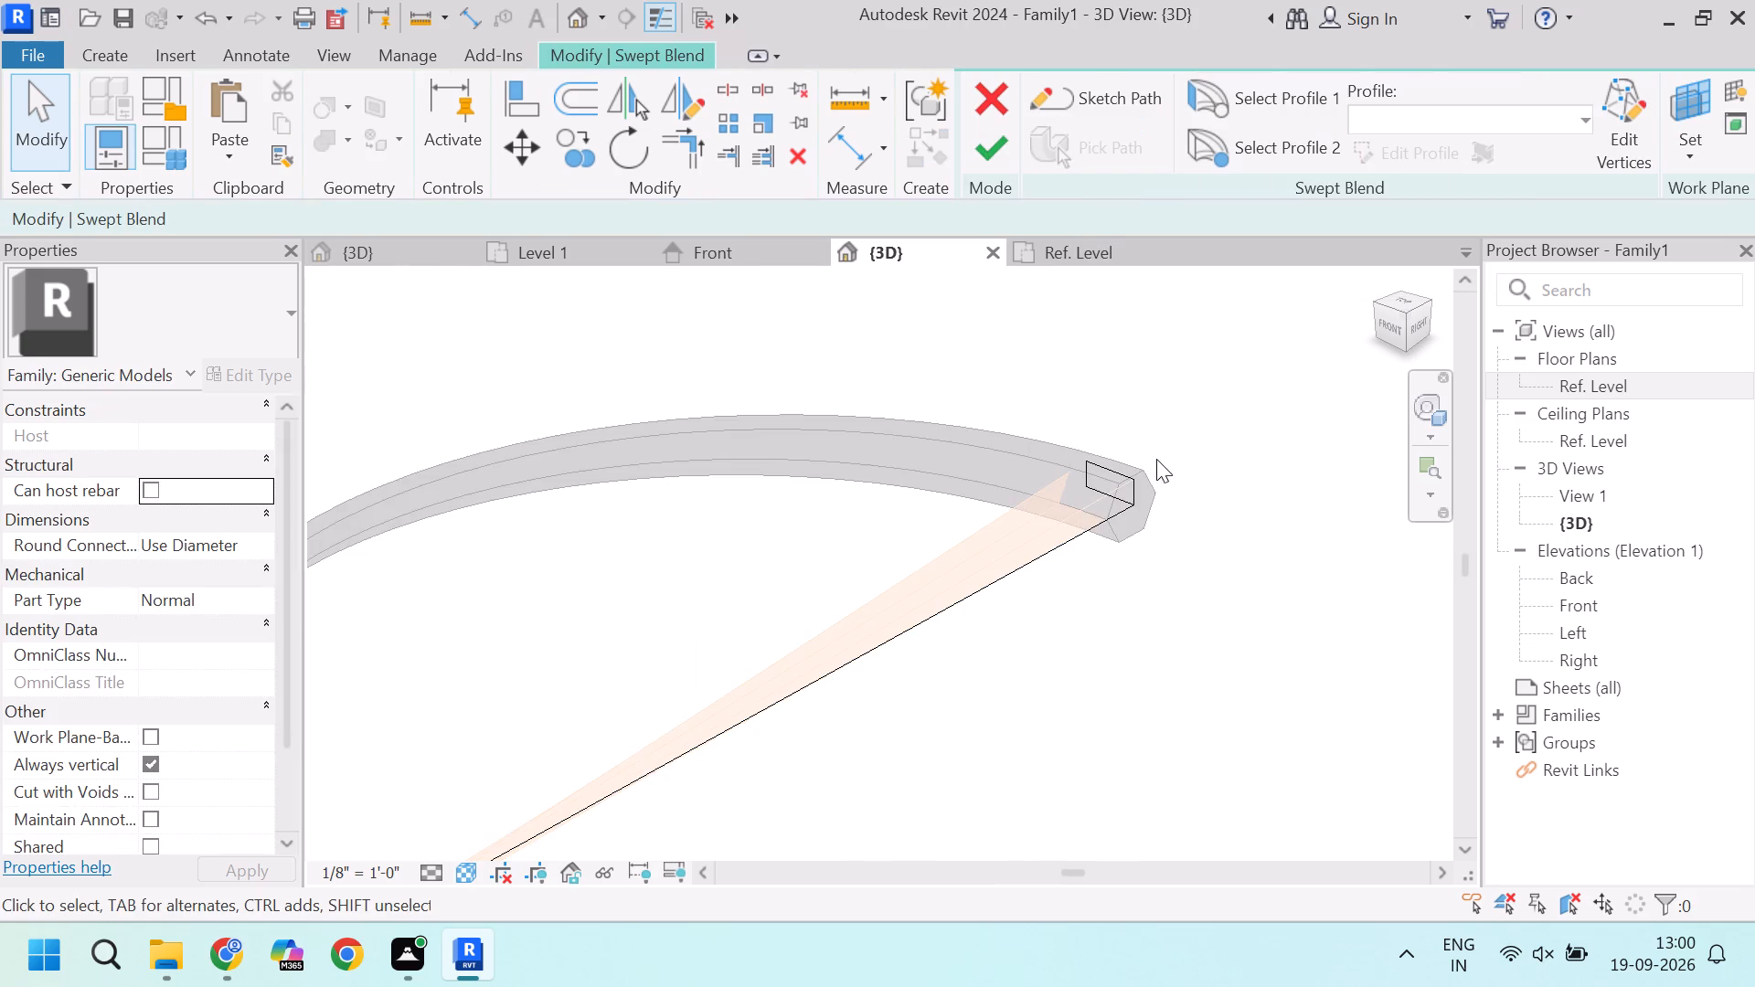
scroll(1151, 466, "down", 6)
left_click(1138, 86)
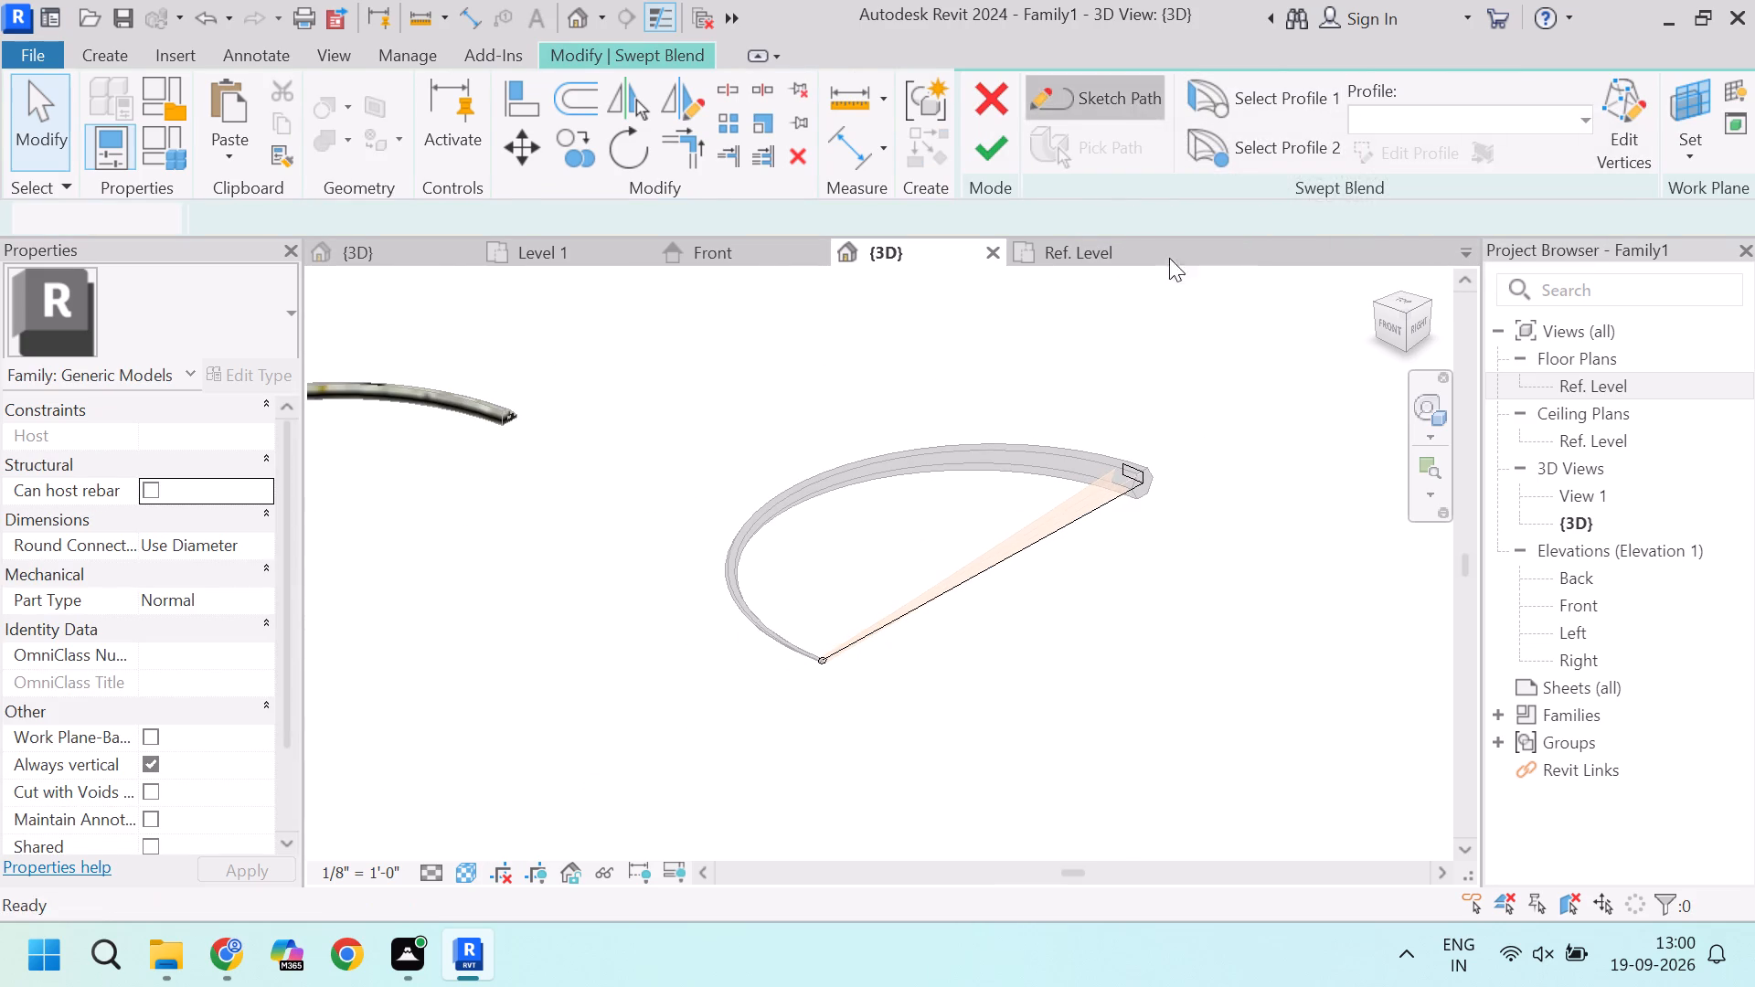
scroll(1122, 520, "up", 3)
left_click(1071, 496)
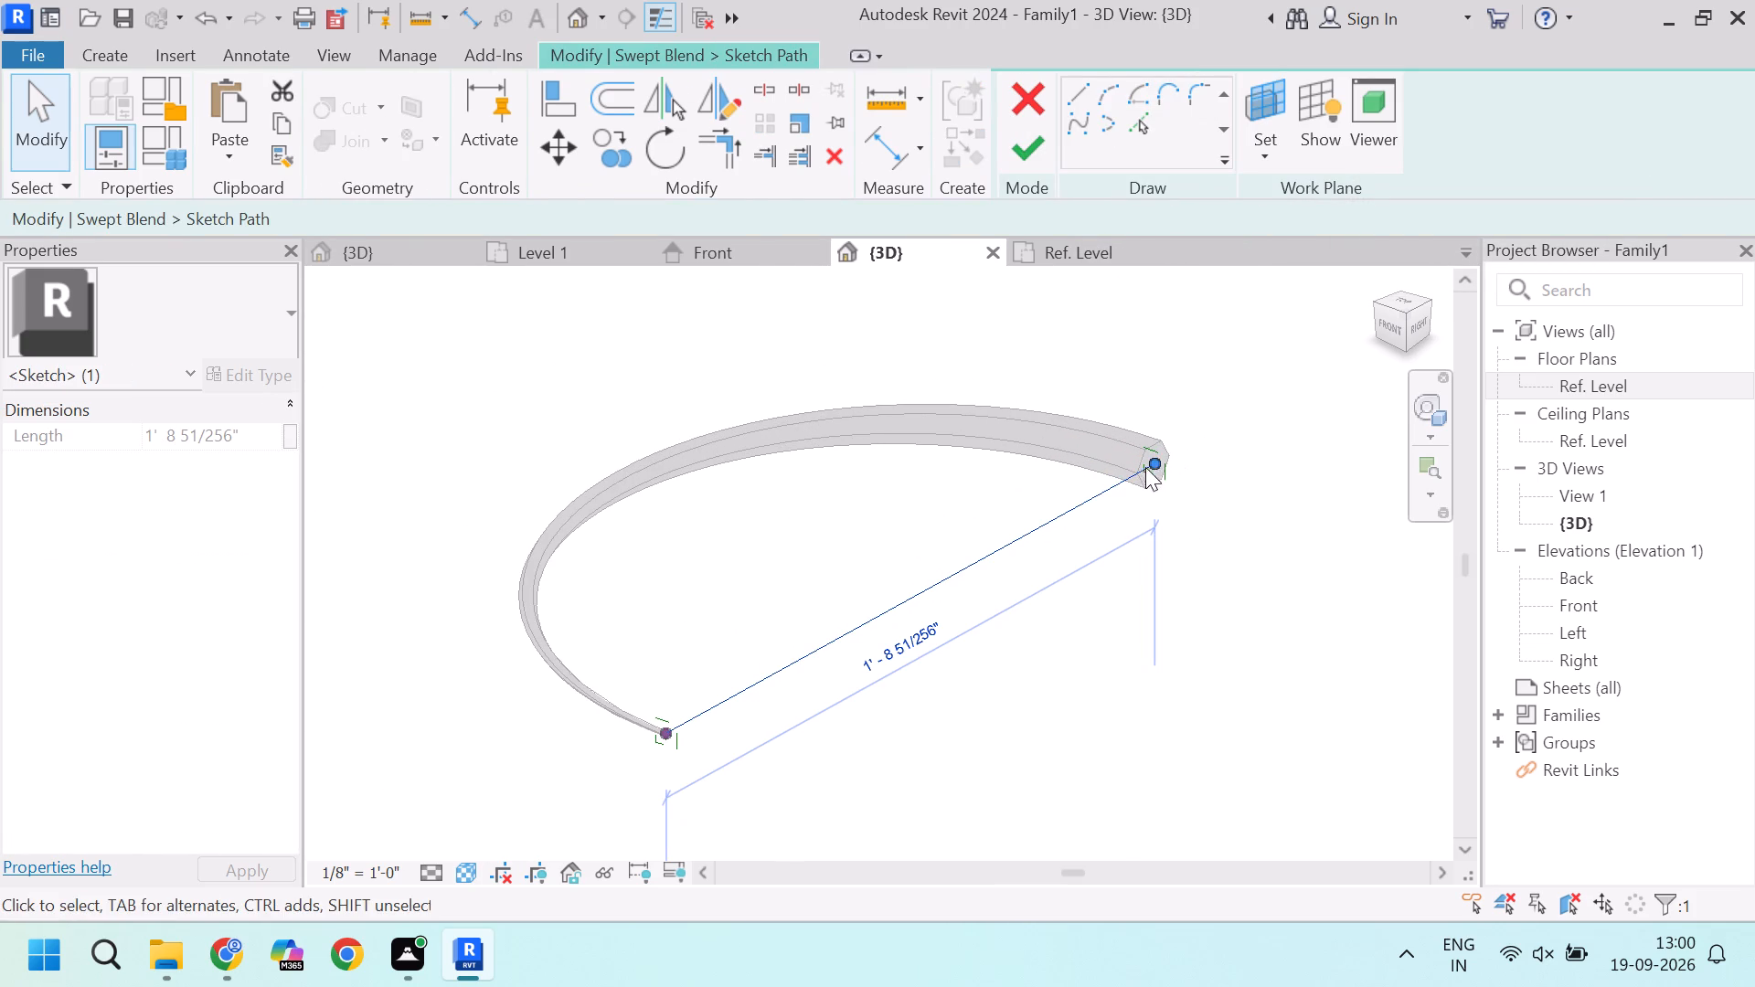
left_click_drag(1158, 459, 1206, 422)
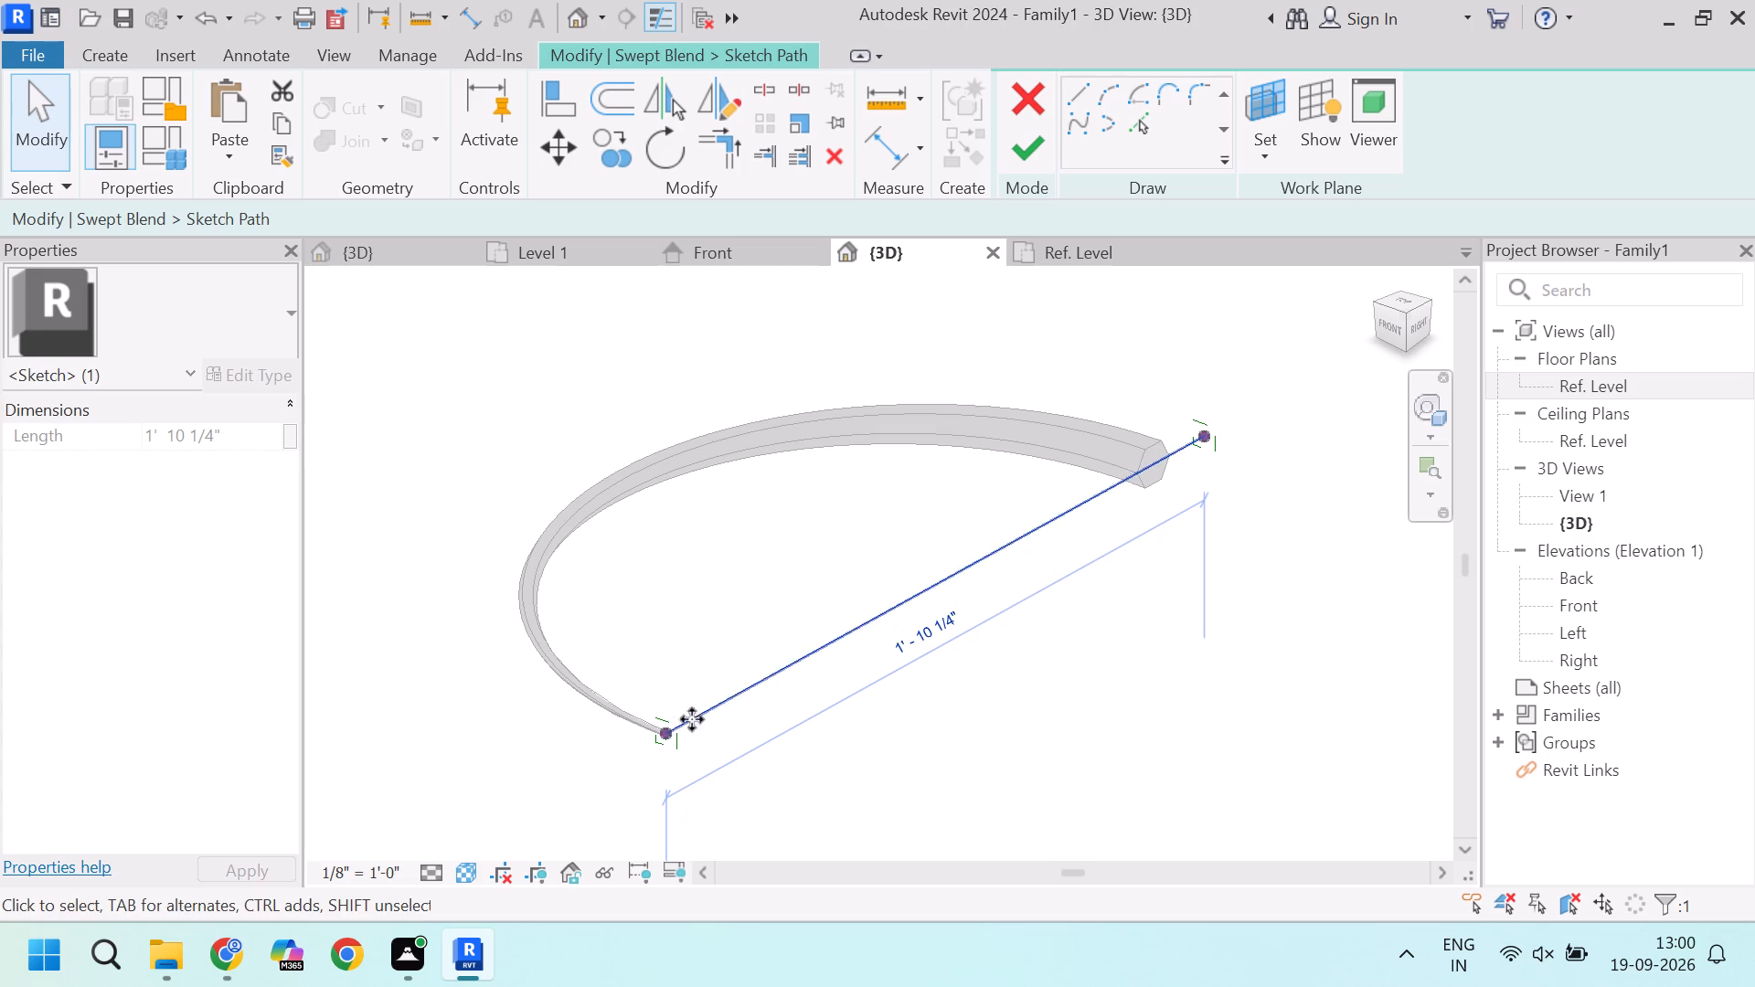
left_click_drag(668, 728, 643, 751)
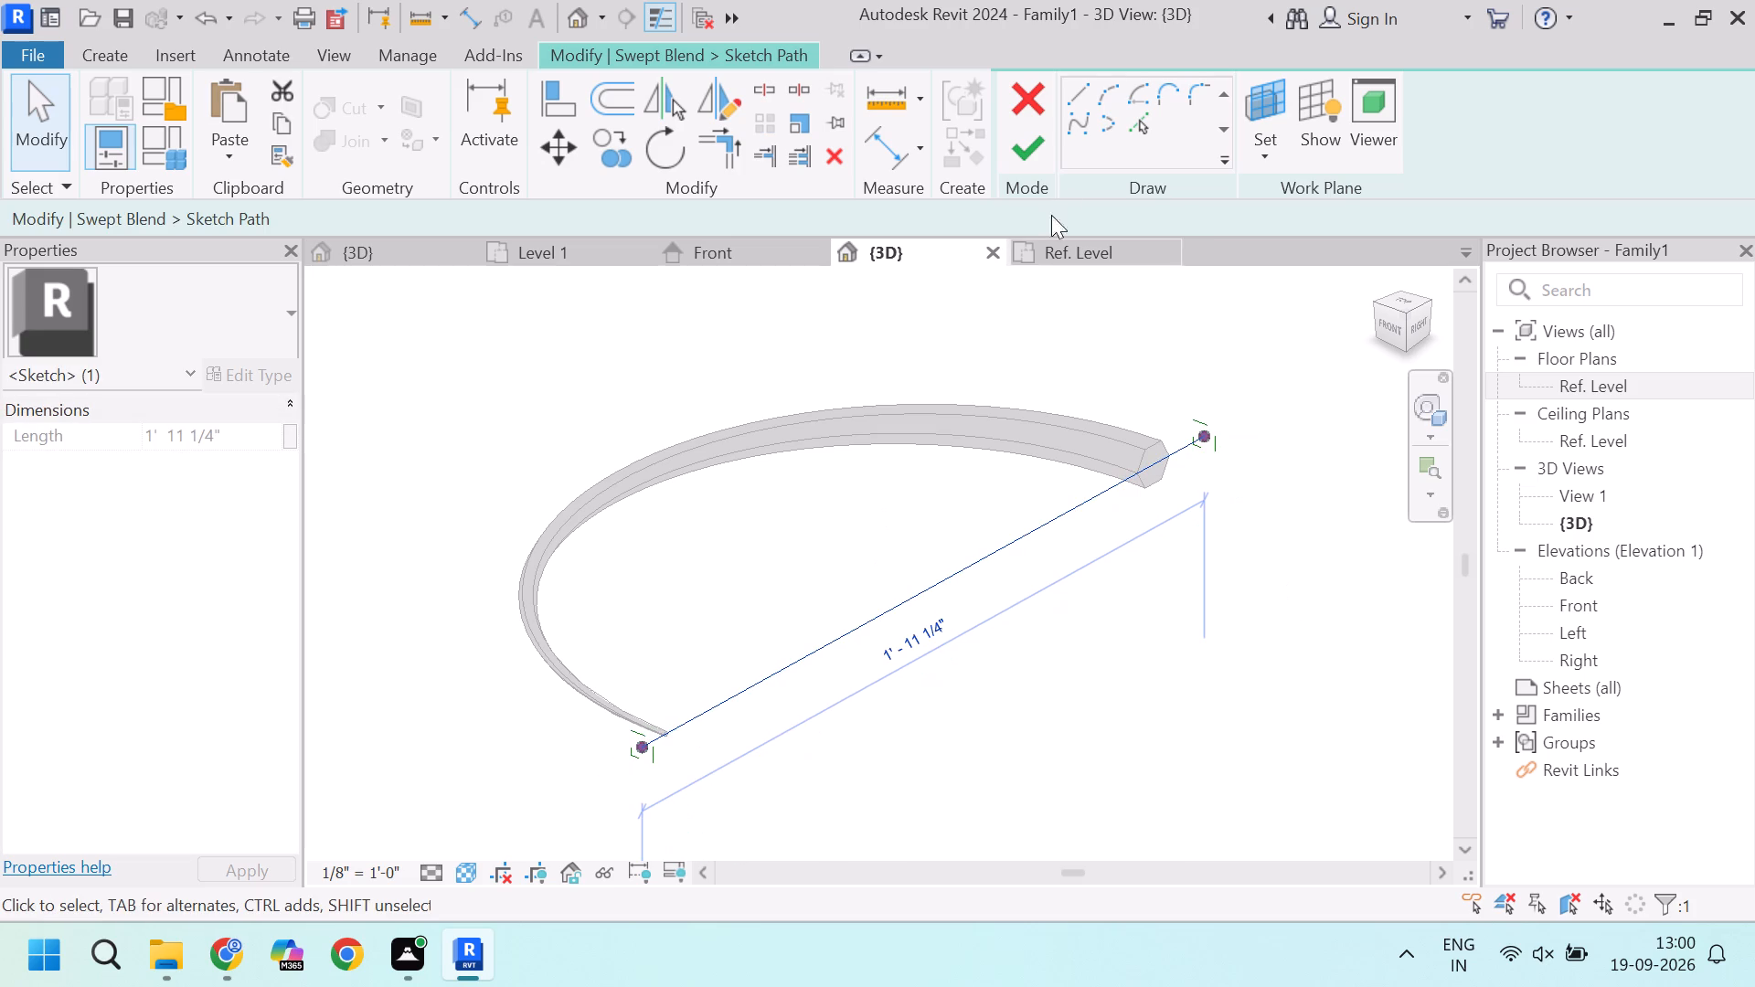
left_click(1027, 153)
left_click(1031, 157)
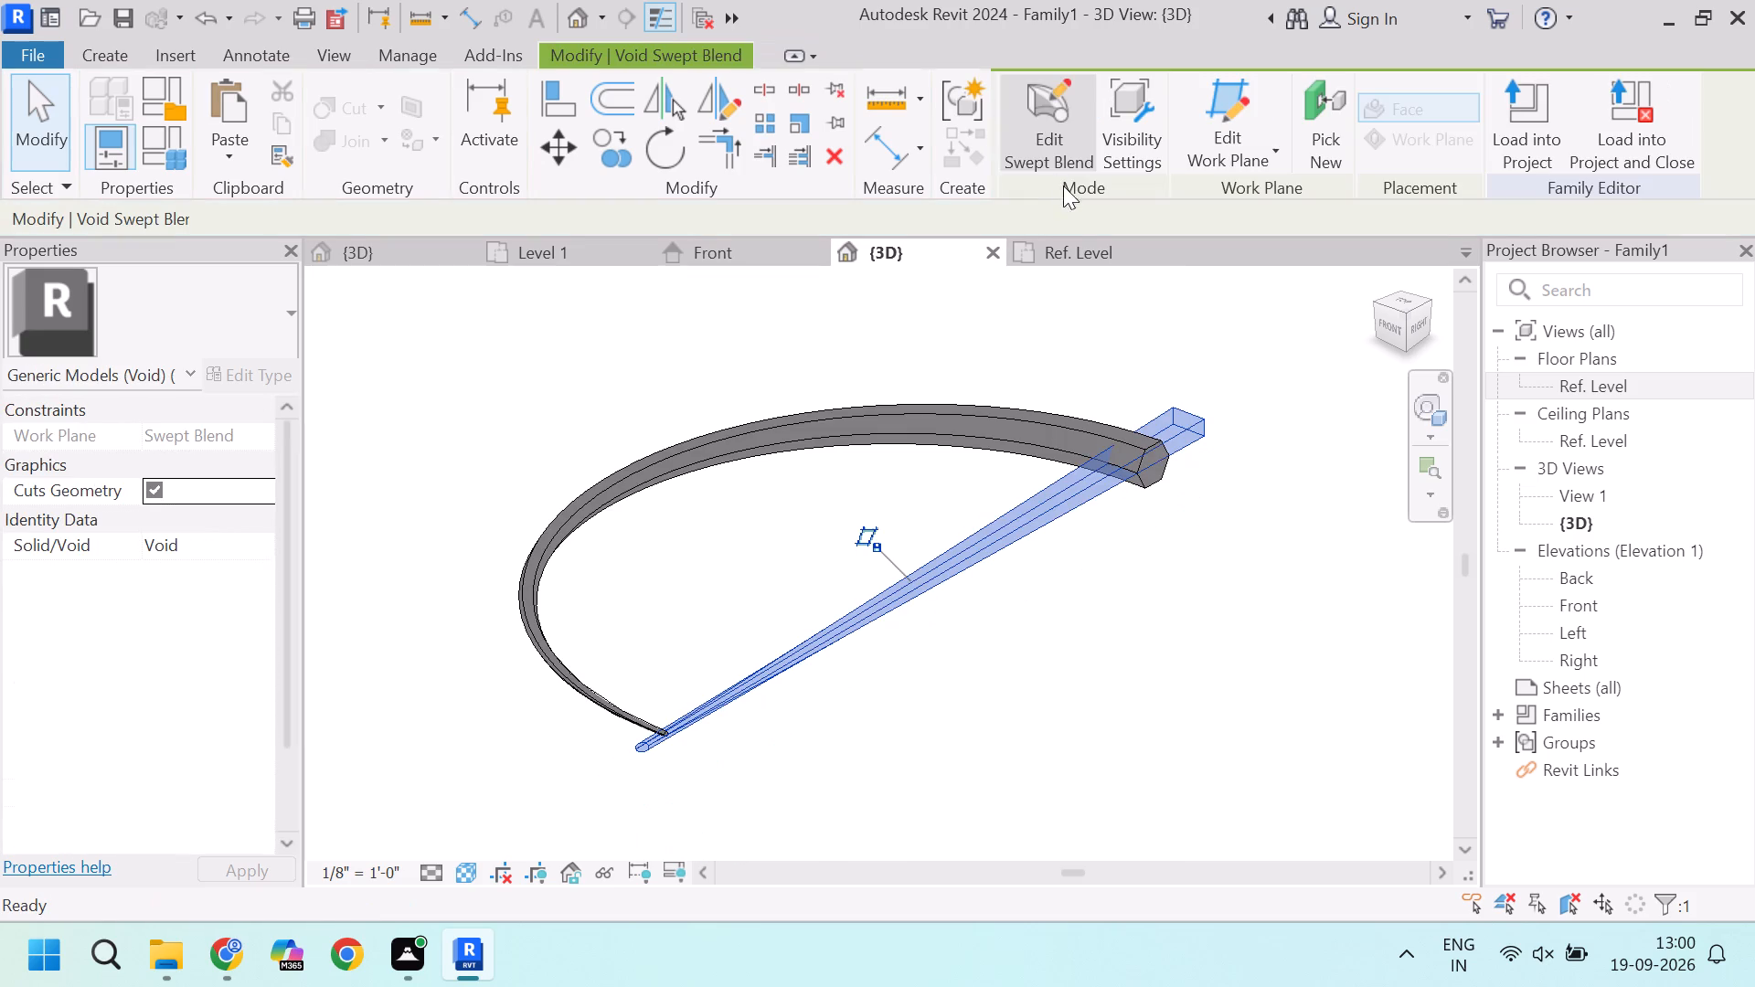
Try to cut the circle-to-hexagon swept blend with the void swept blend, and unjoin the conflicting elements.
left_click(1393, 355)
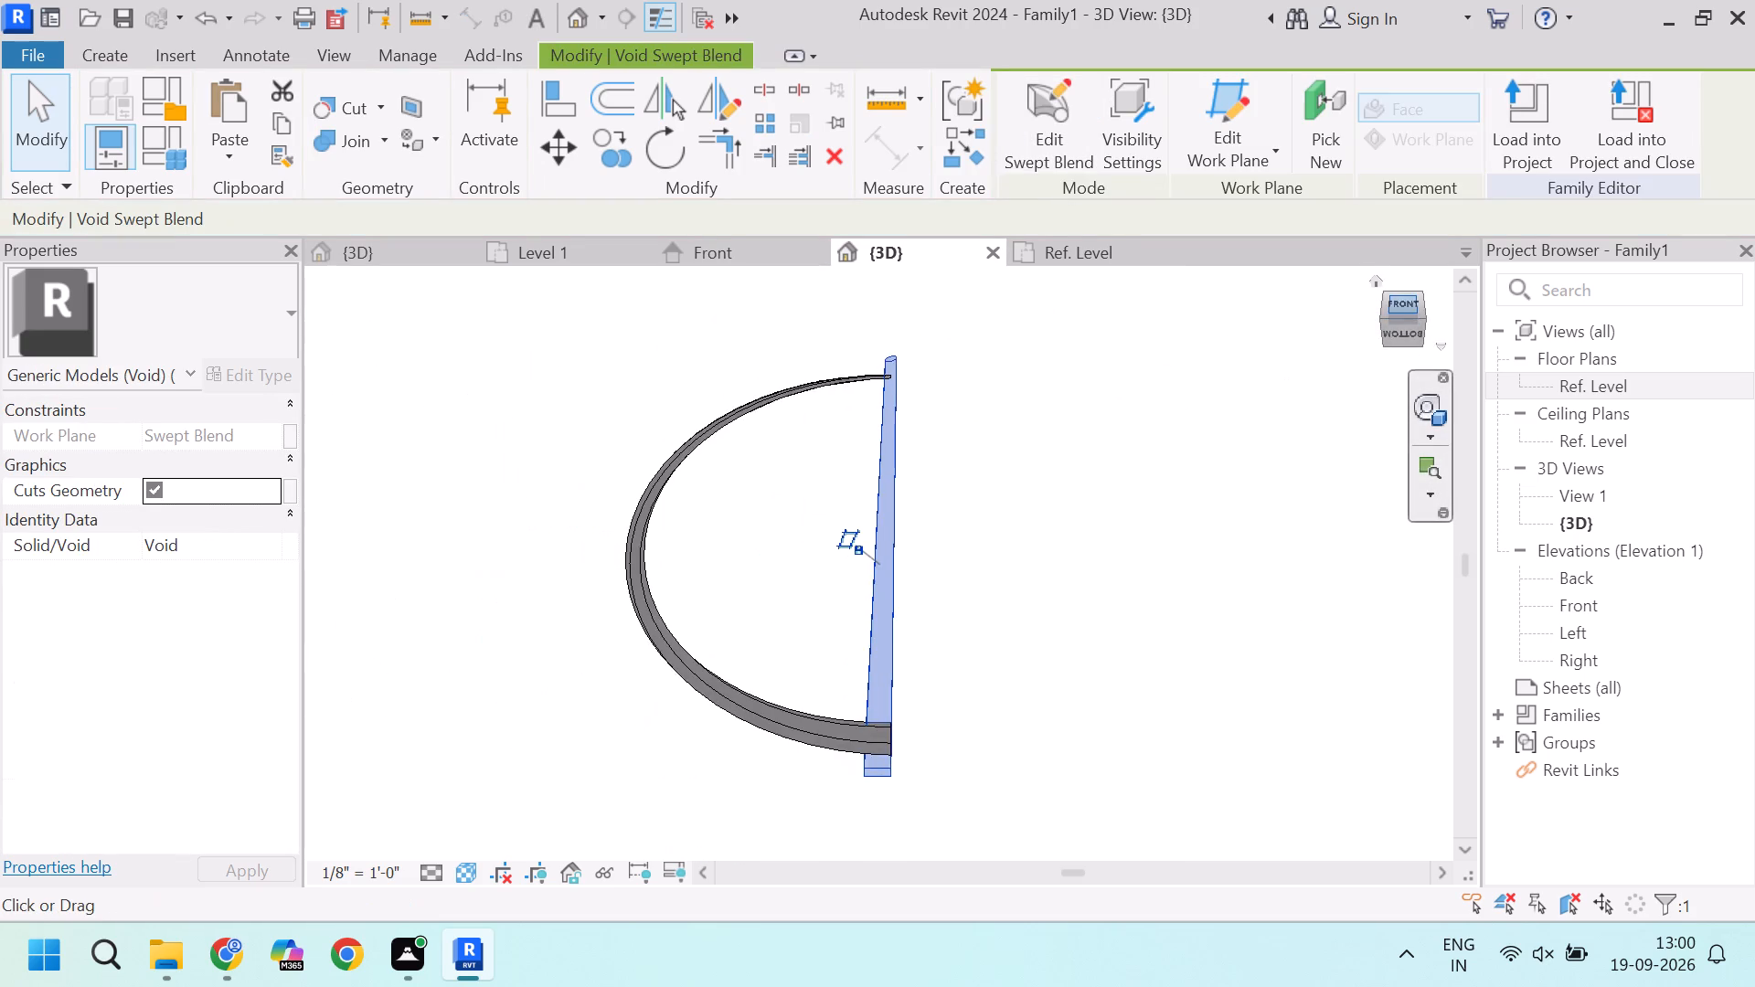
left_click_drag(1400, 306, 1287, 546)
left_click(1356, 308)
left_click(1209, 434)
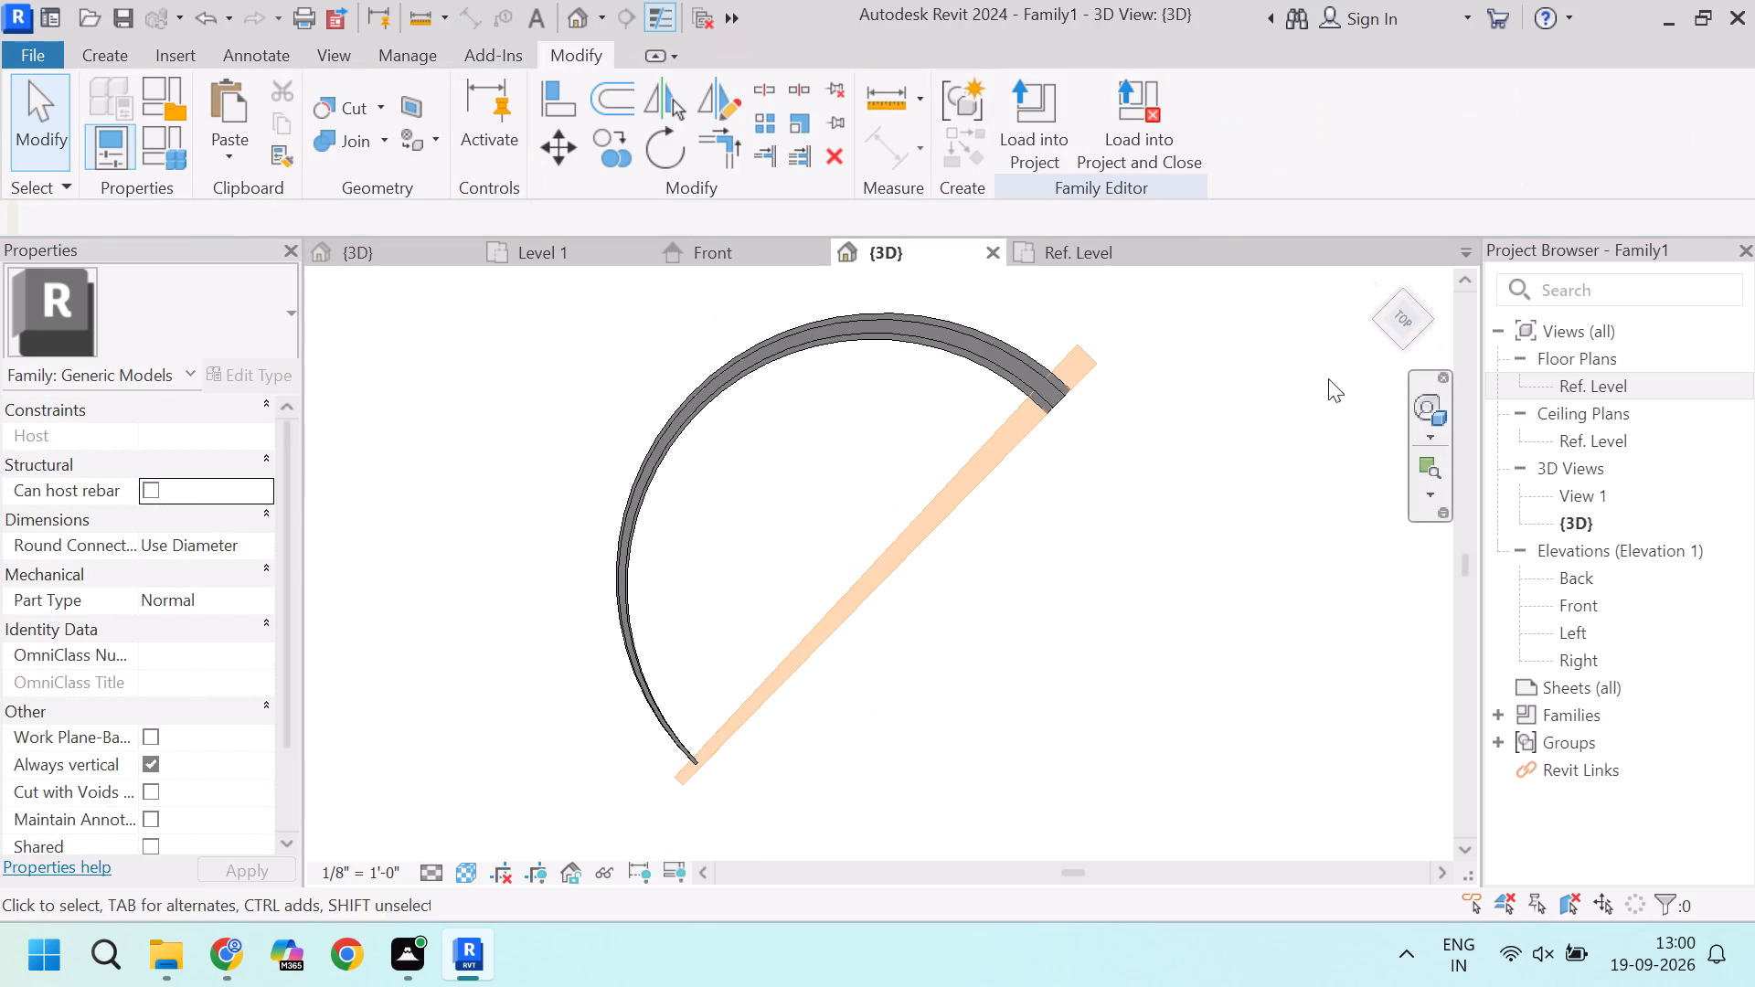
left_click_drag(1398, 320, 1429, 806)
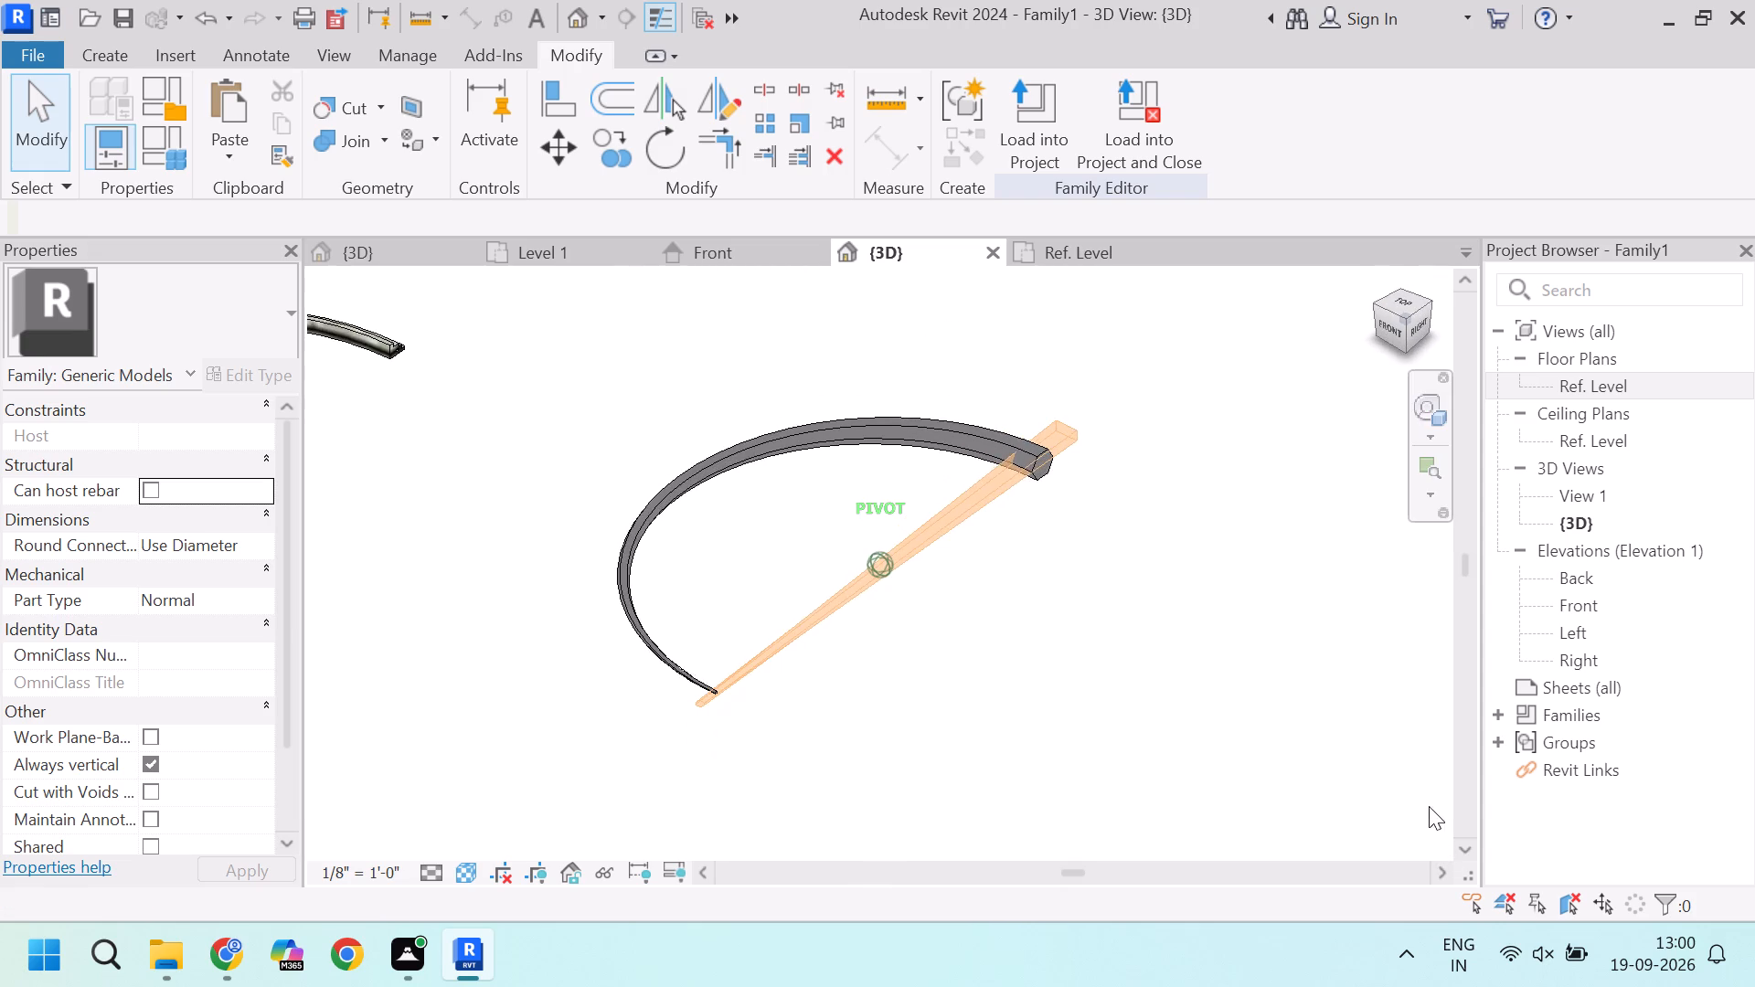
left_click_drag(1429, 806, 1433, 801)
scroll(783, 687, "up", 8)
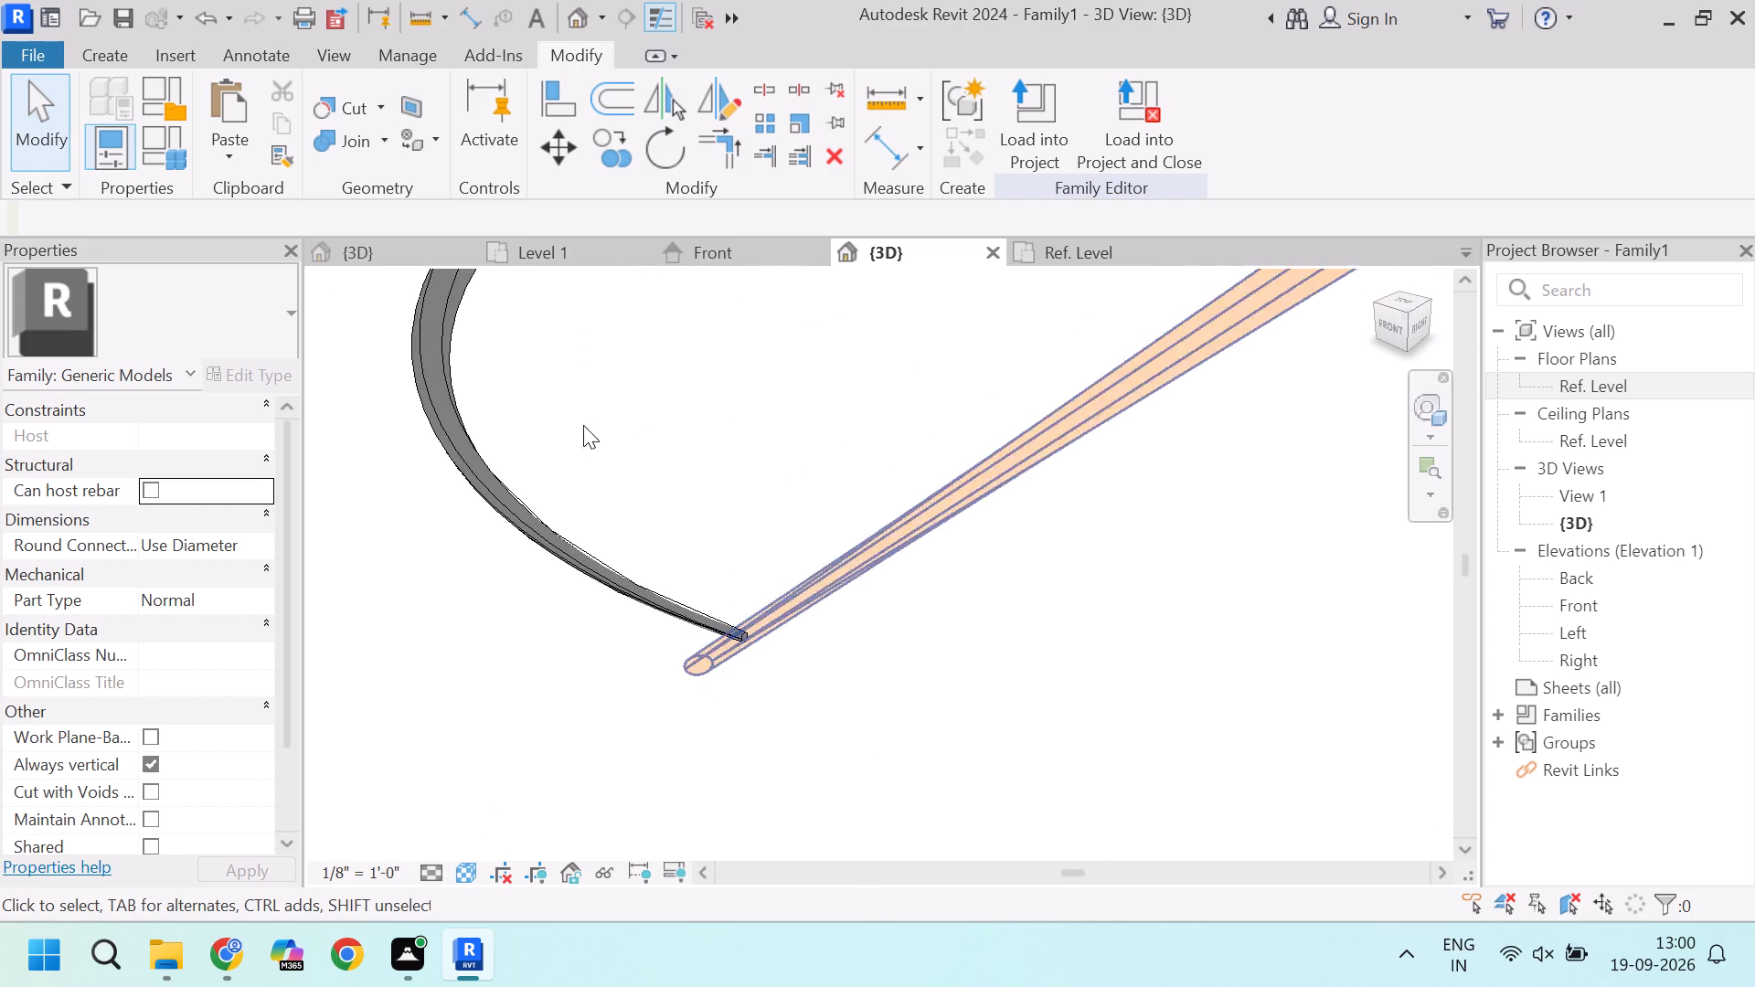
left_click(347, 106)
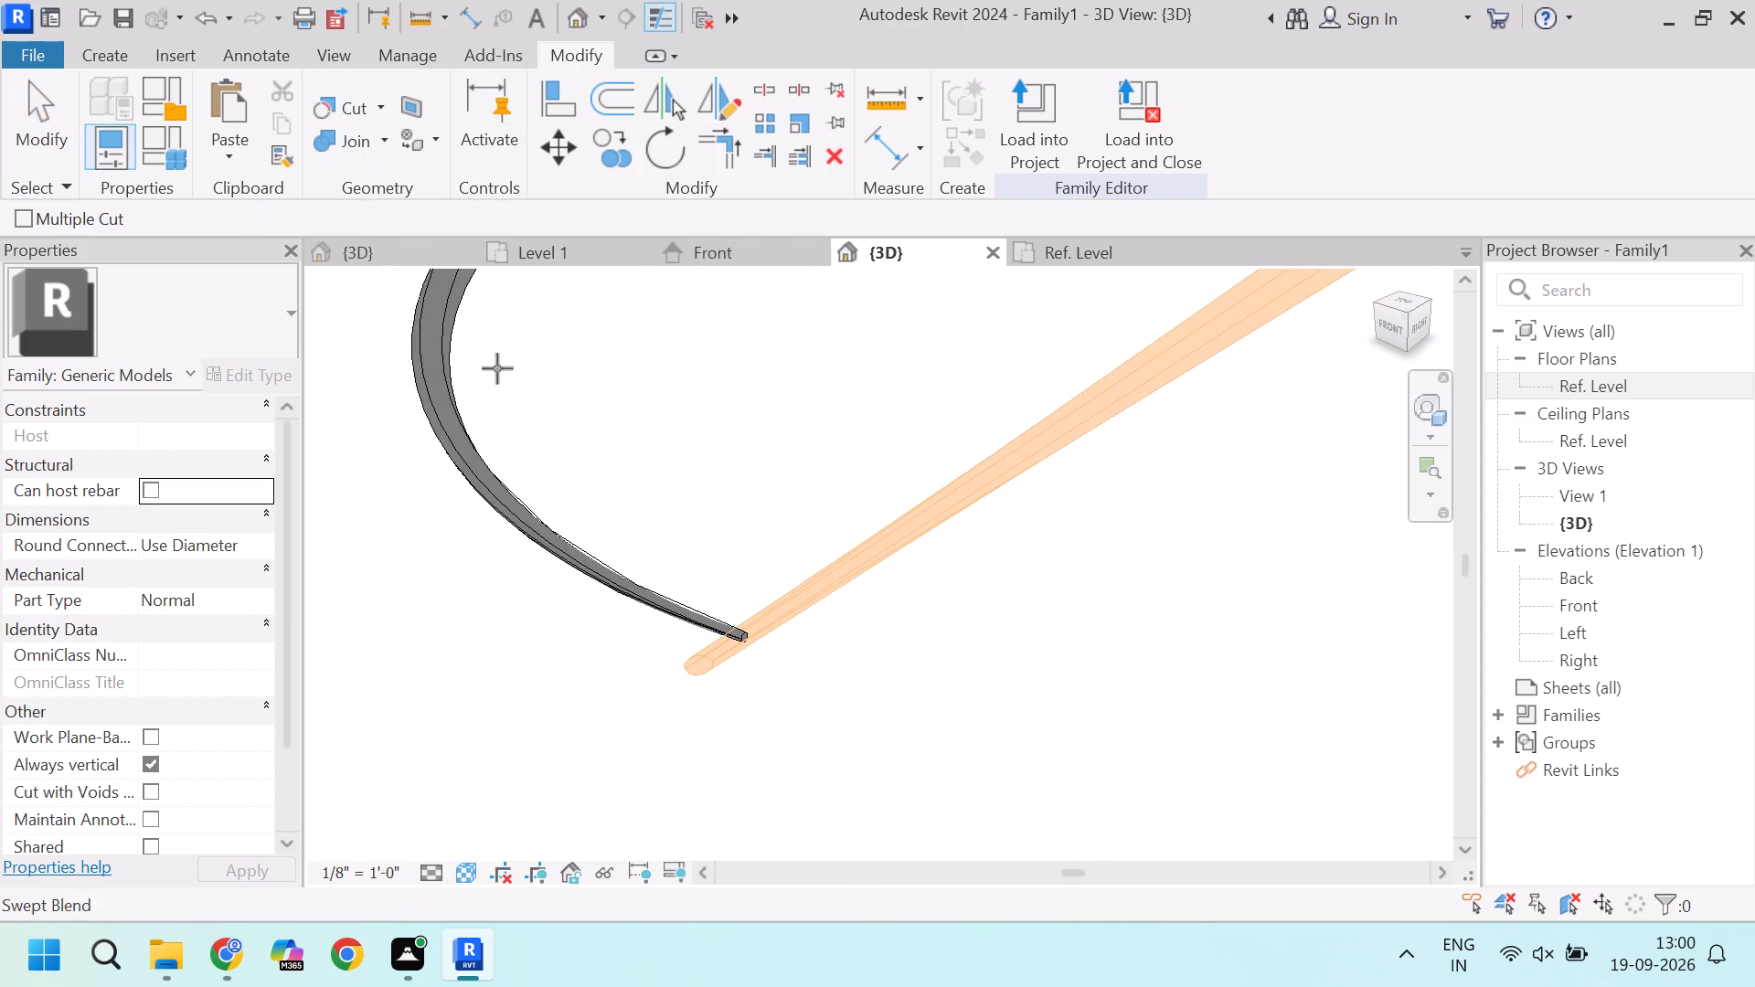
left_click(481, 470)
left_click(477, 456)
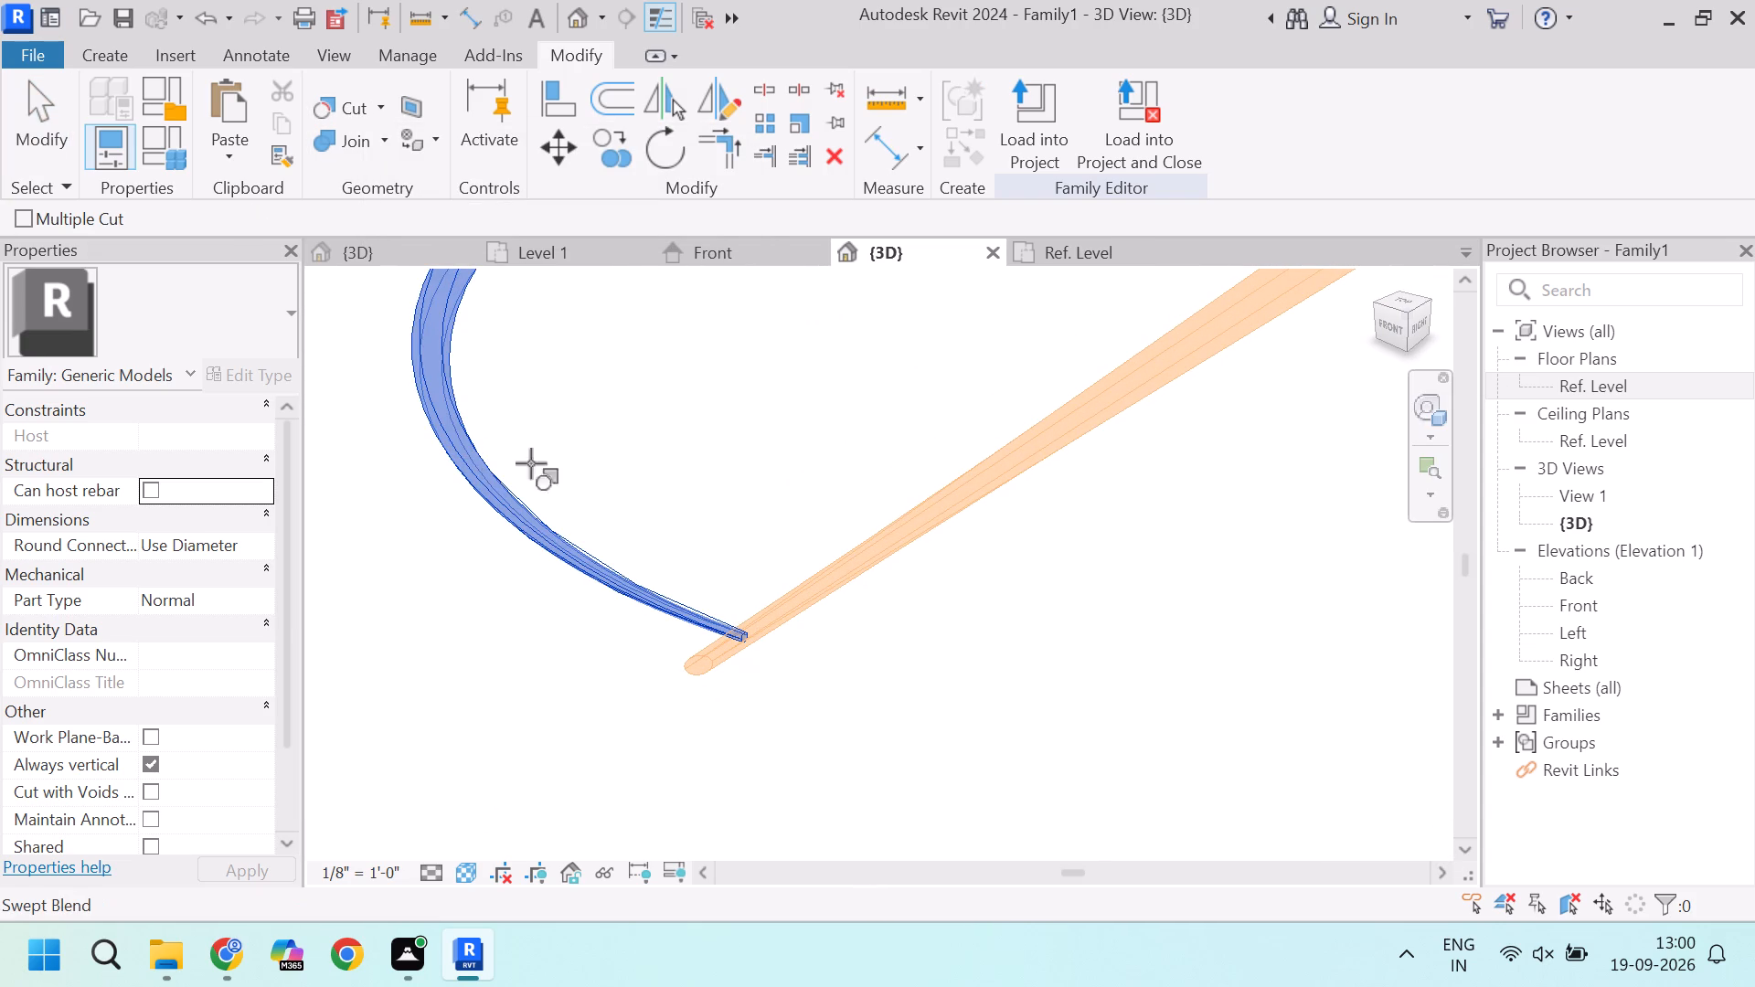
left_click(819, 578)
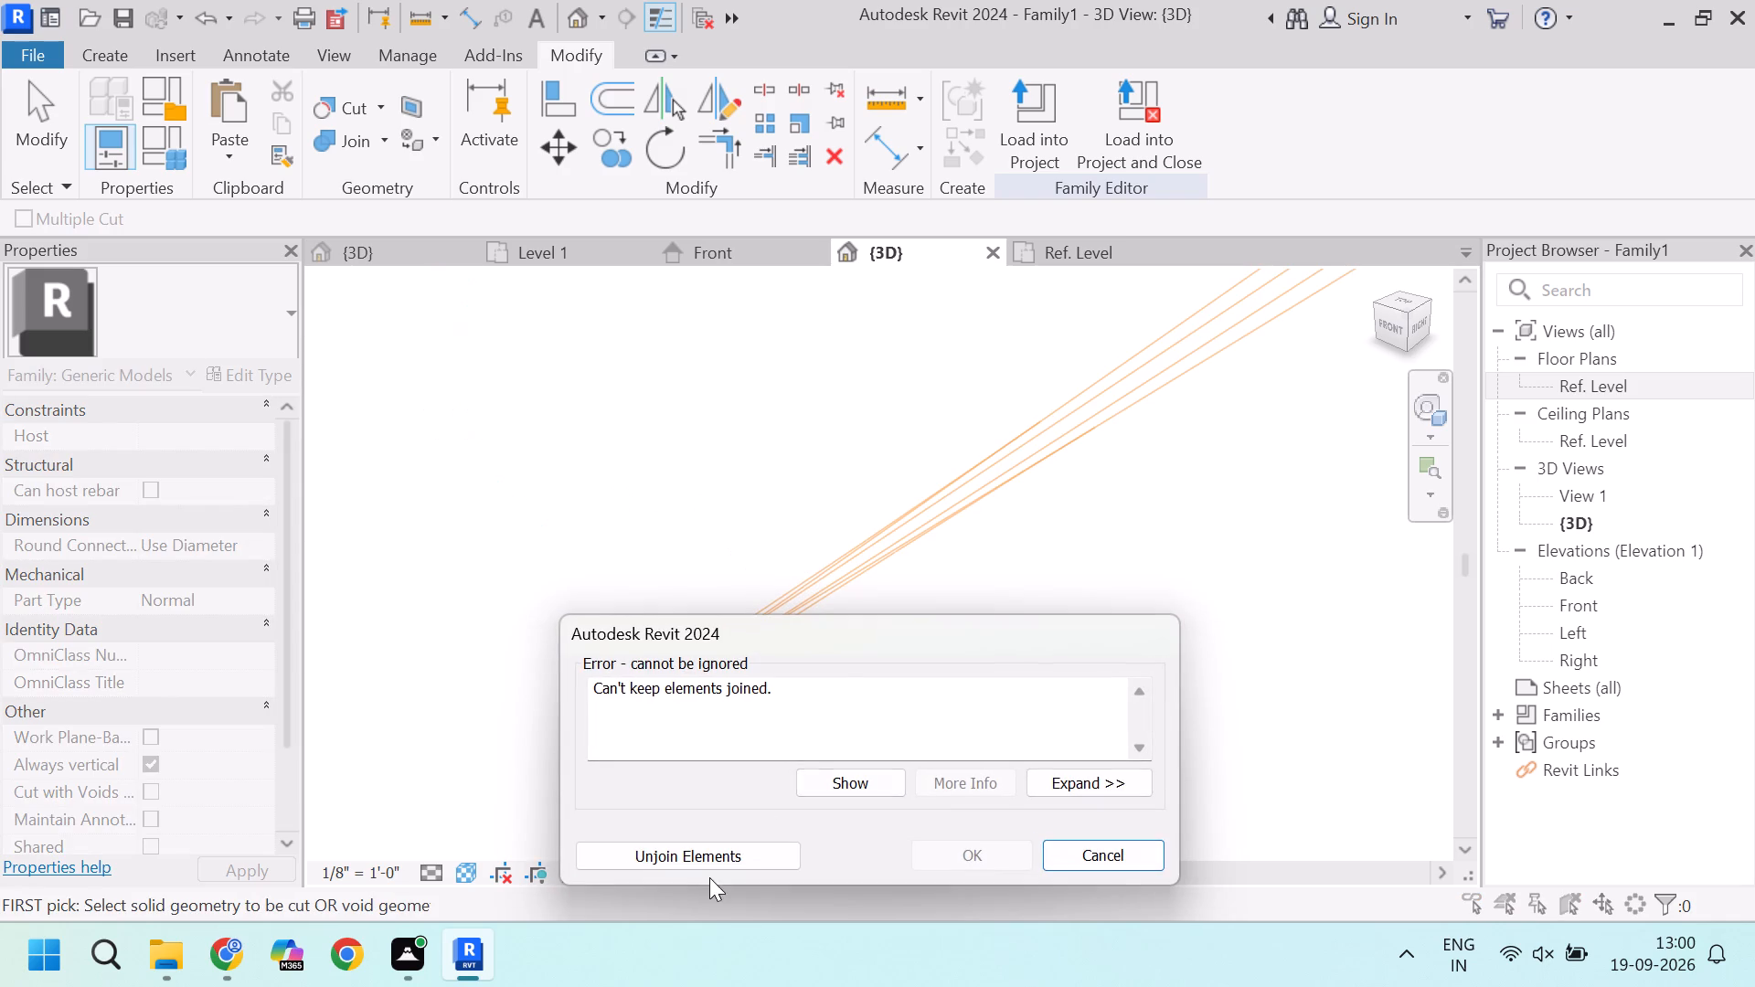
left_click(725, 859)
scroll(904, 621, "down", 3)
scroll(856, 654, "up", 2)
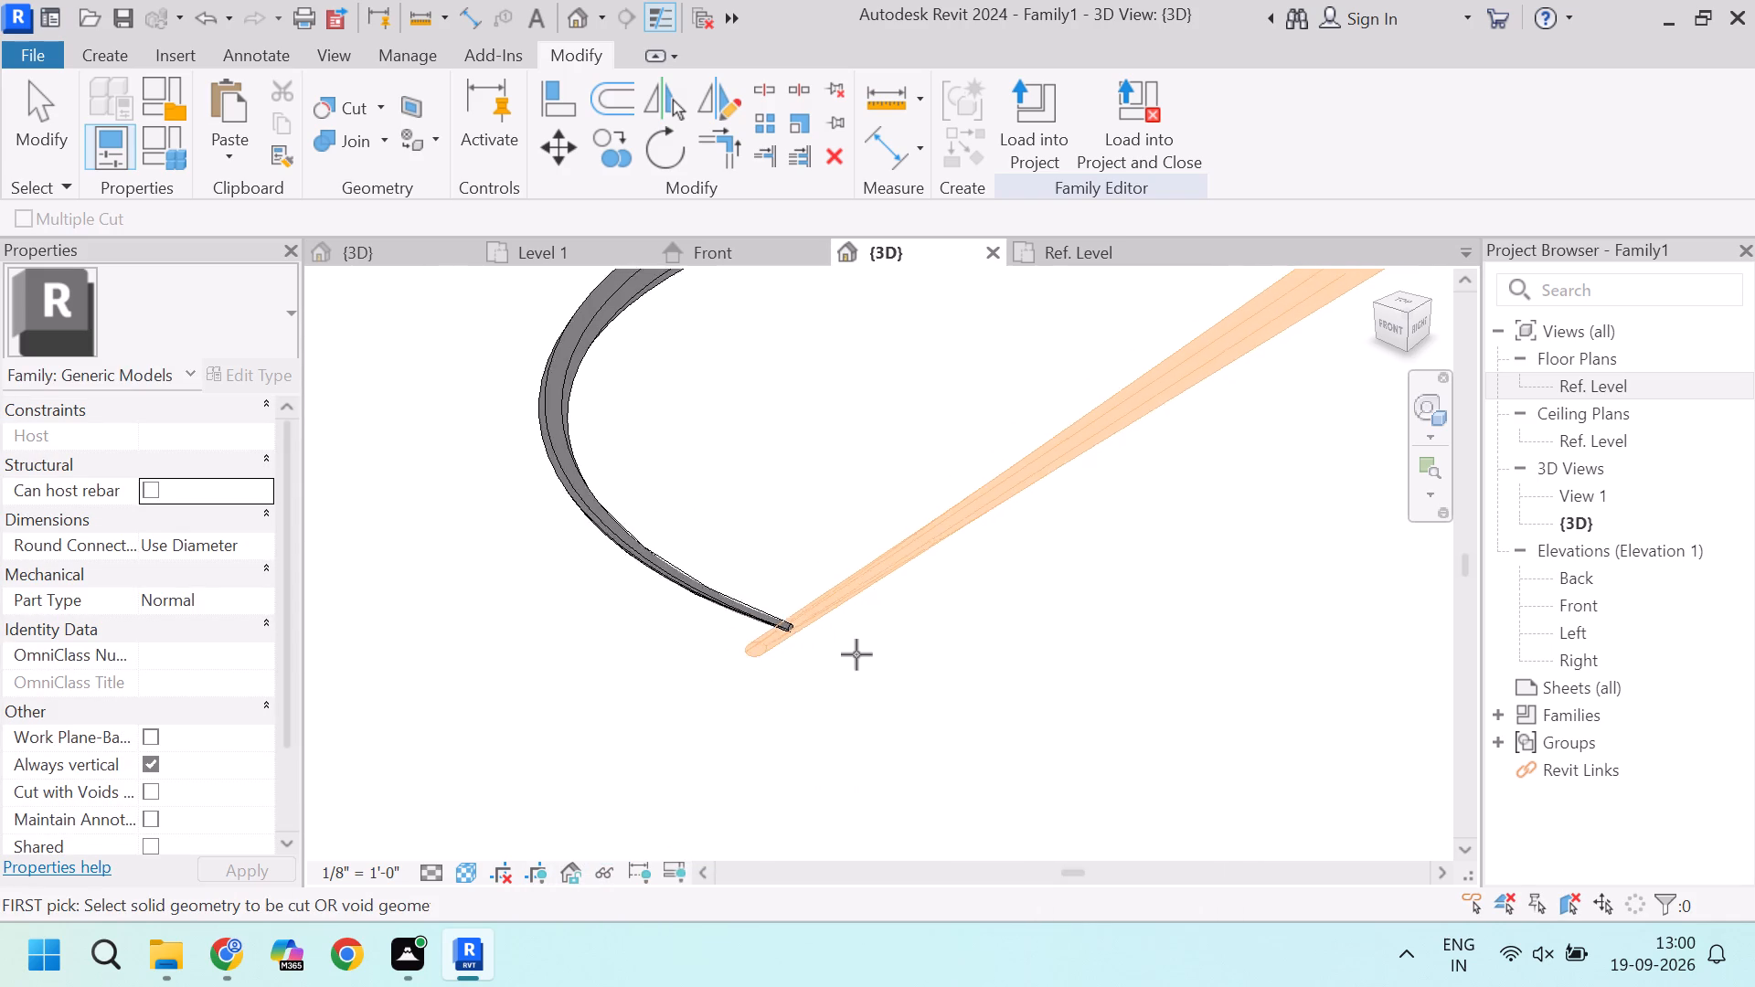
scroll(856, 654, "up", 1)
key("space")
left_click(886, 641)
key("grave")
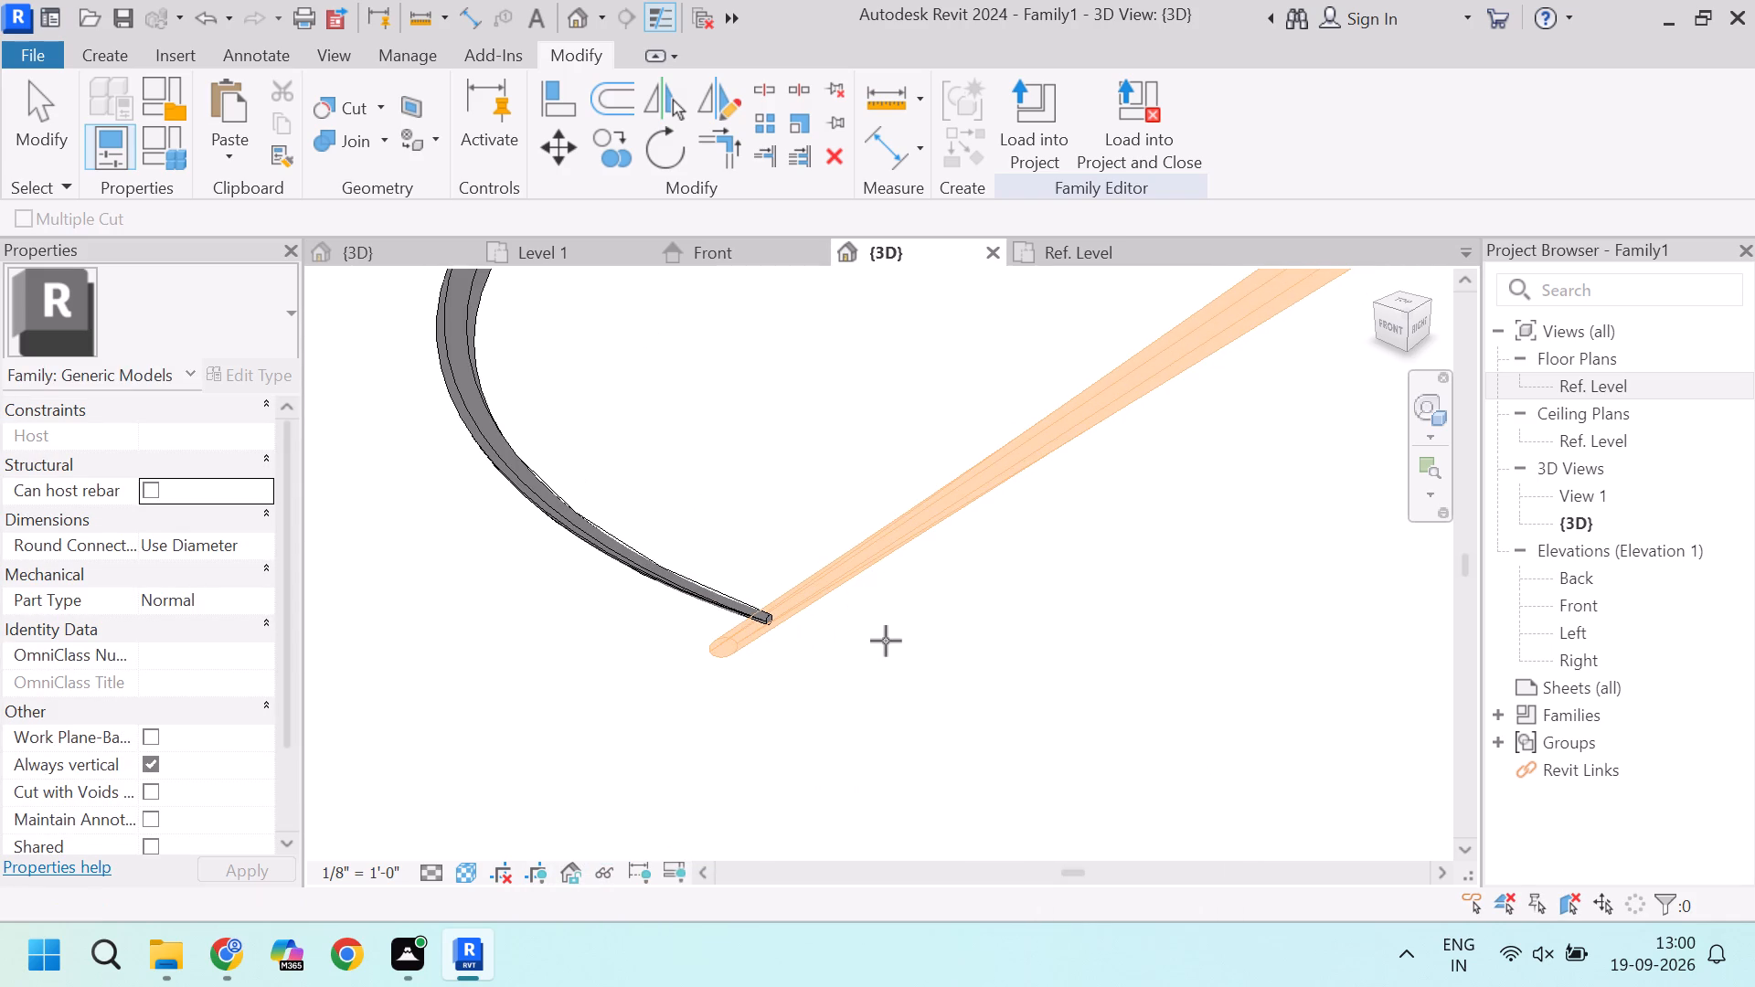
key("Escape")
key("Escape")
Delete the void swept blend that runs between the hexagonal and circular ends of the solid.
left_click(886, 641)
key("space")
left_click(899, 543)
scroll(899, 543, "down", 6)
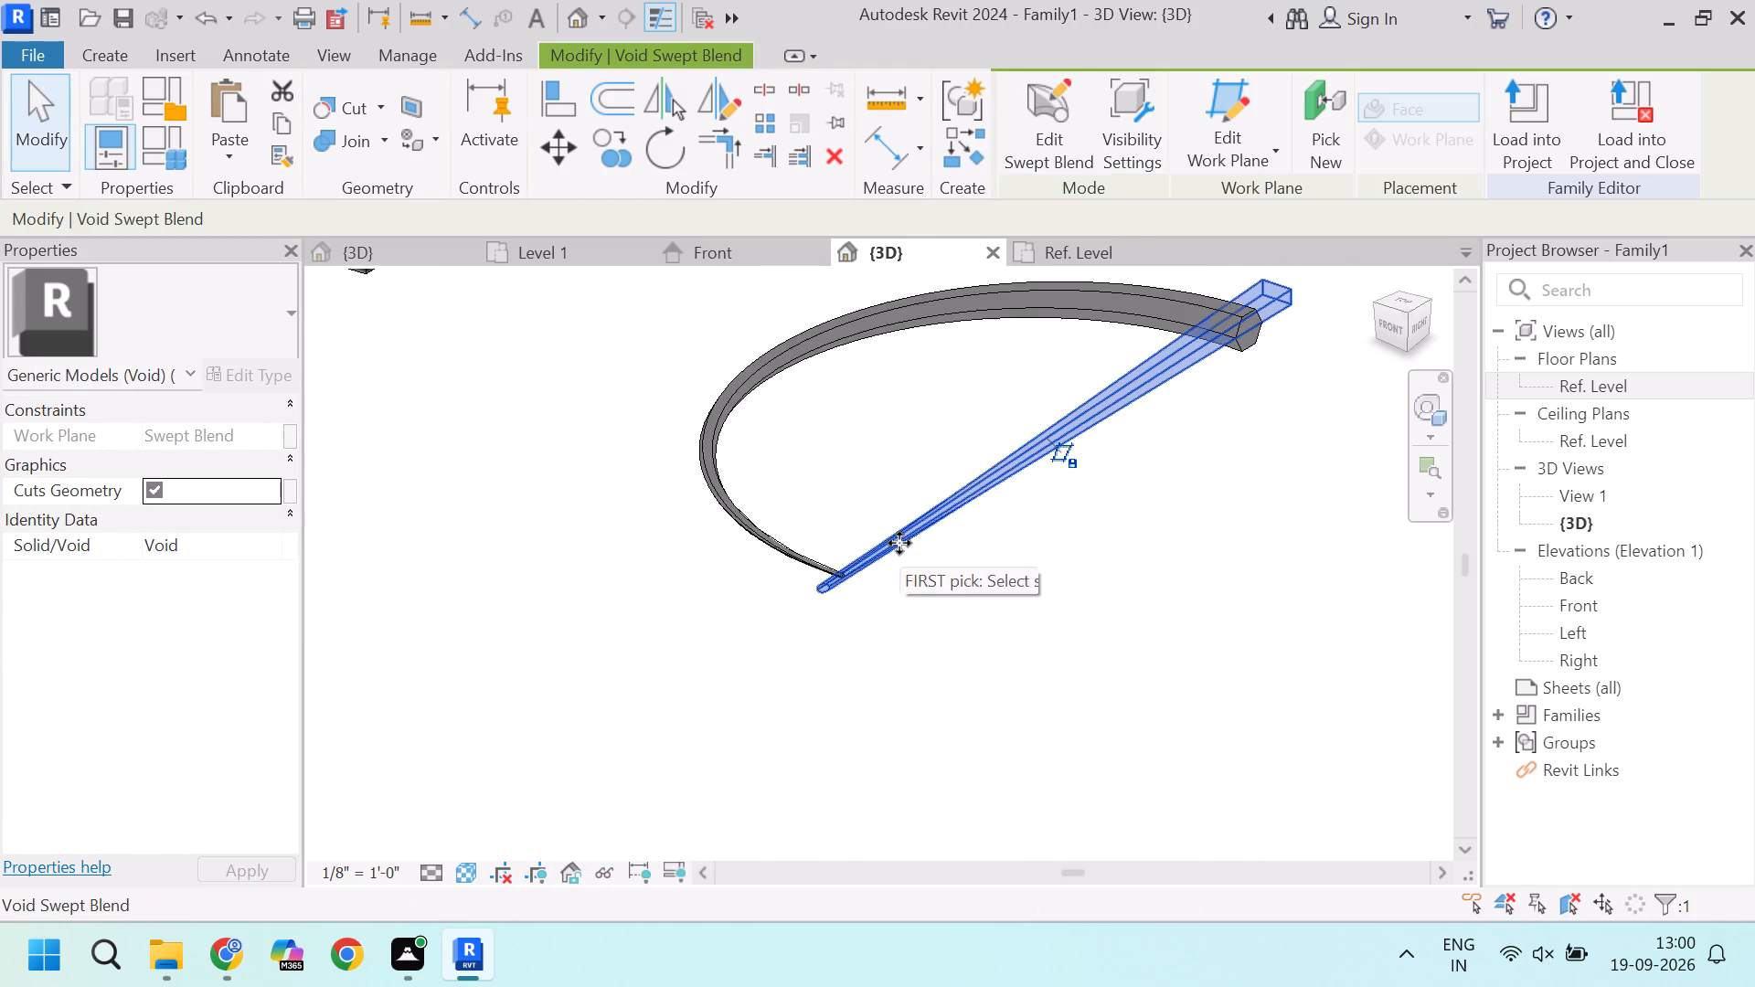
scroll(1207, 322, "up", 8)
left_click(1345, 442)
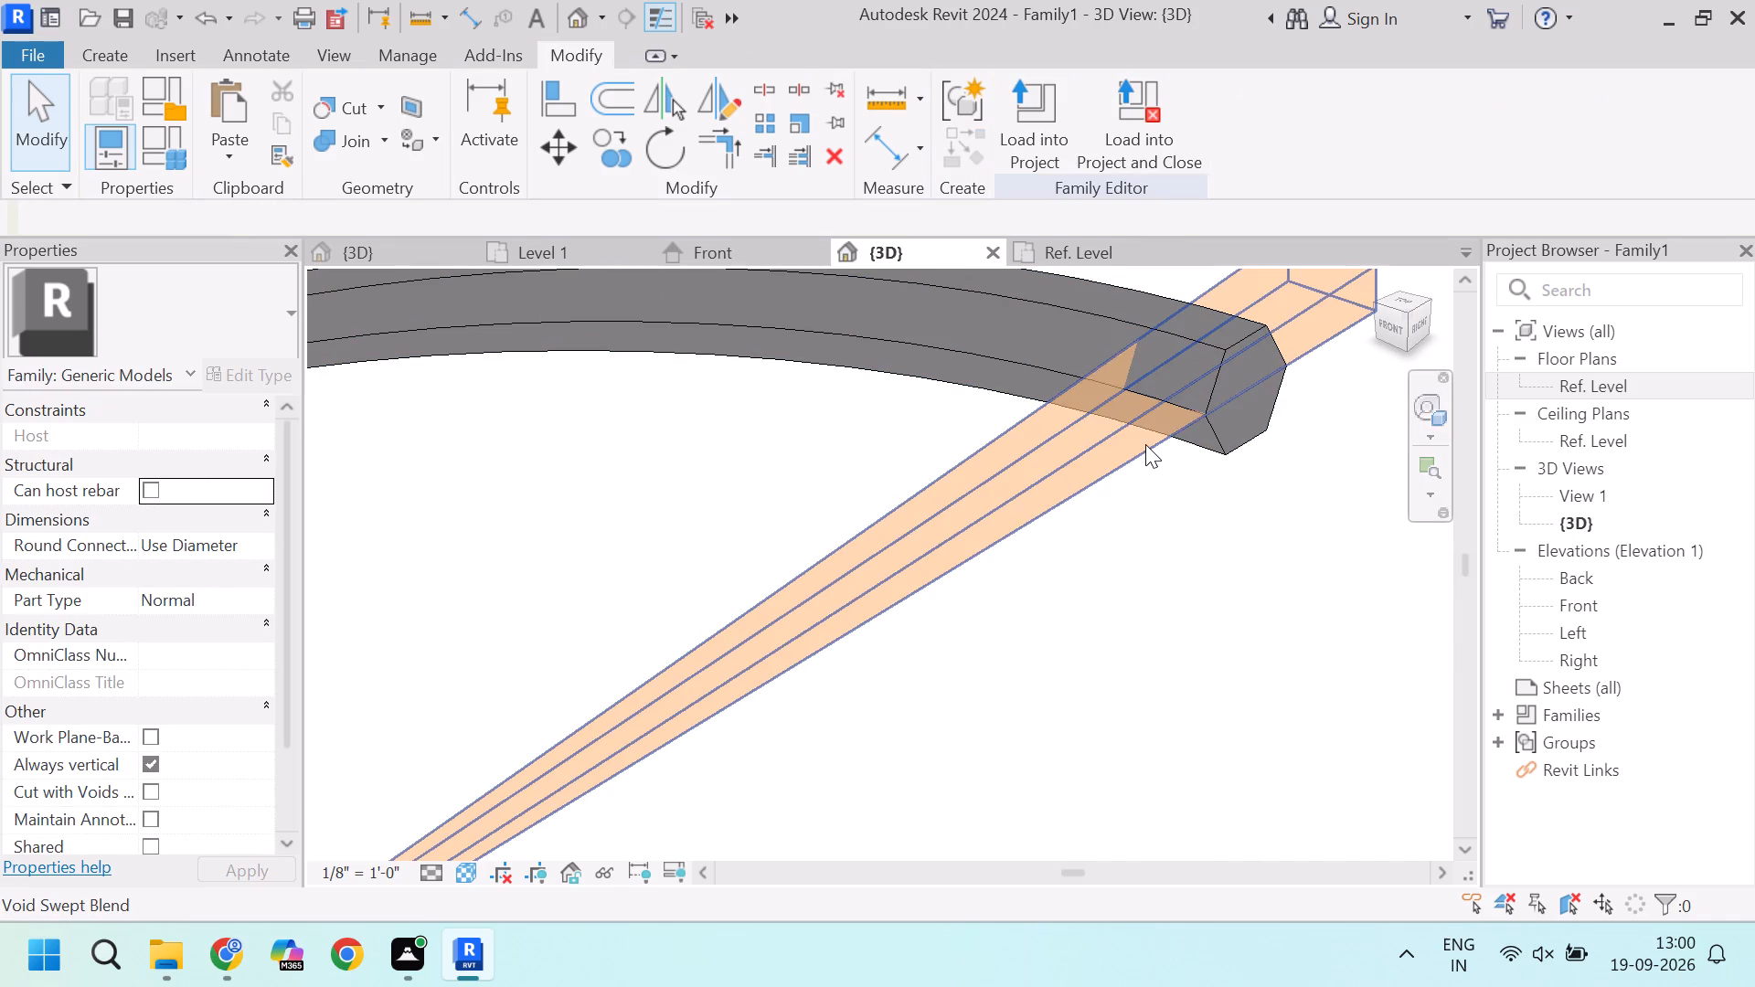
left_click(1145, 444)
key("Delete")
scroll(1145, 444, "down", 11)
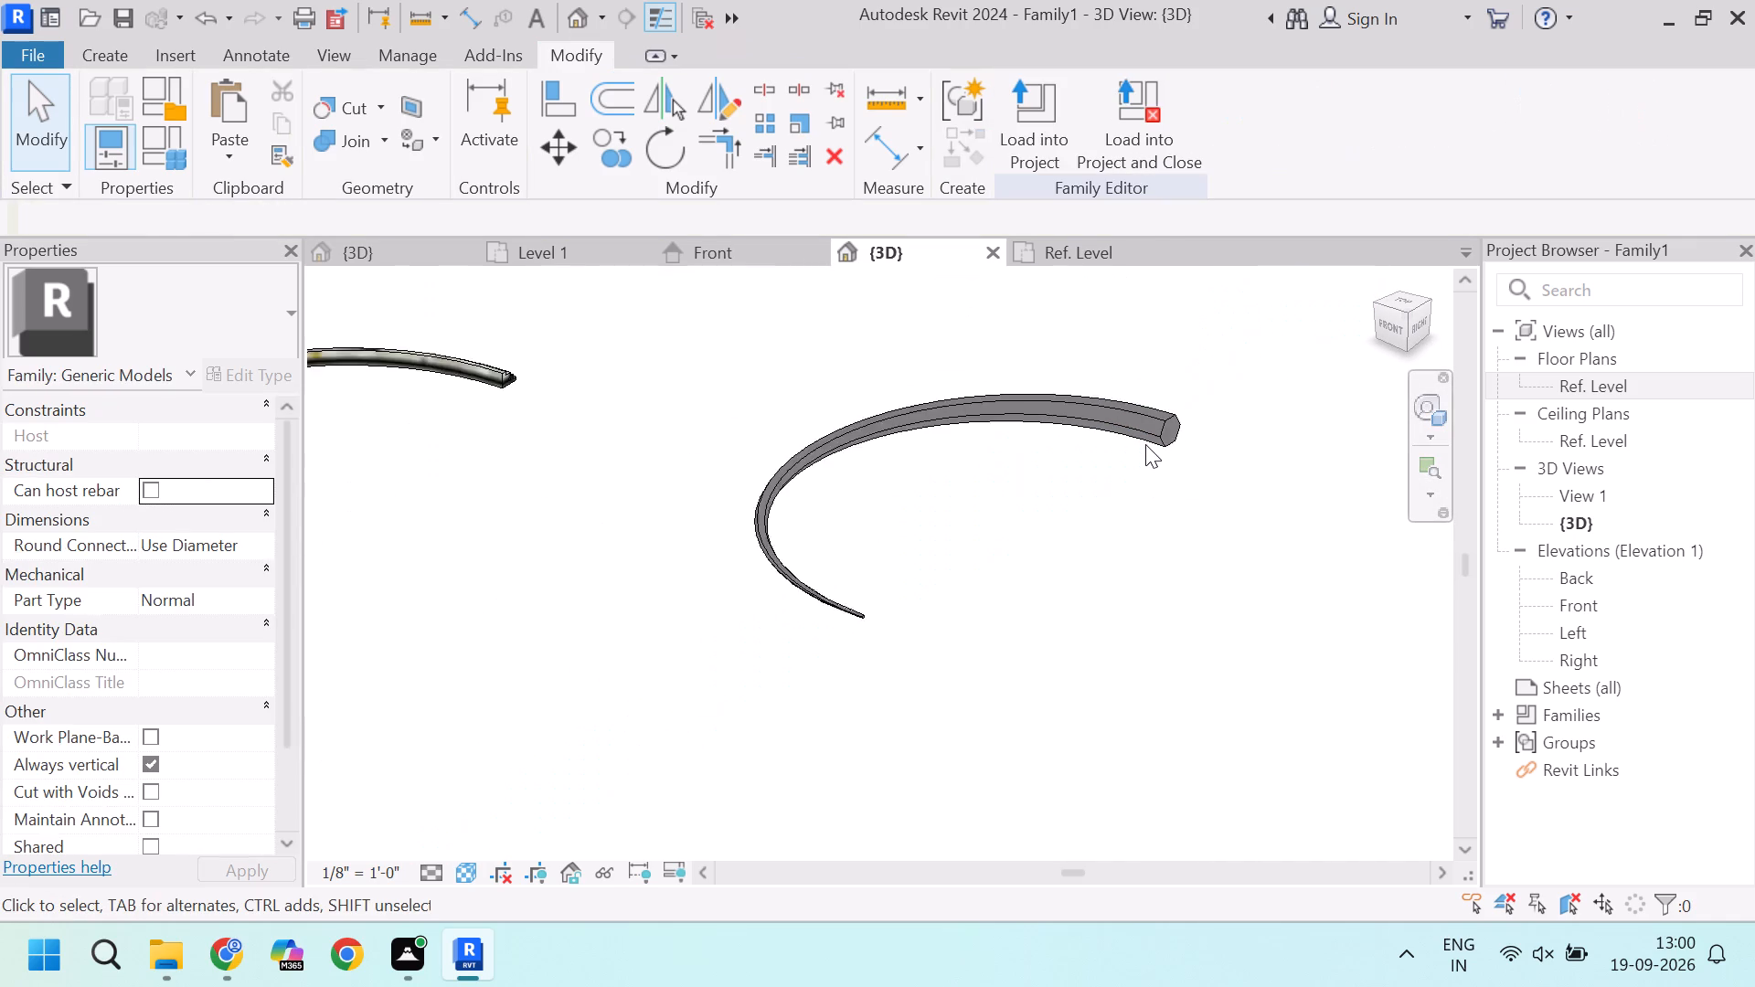
scroll(1148, 437, "up", 4)
left_click(1248, 376)
scroll(1217, 428, "down", 11)
scroll(1150, 441, "up", 8)
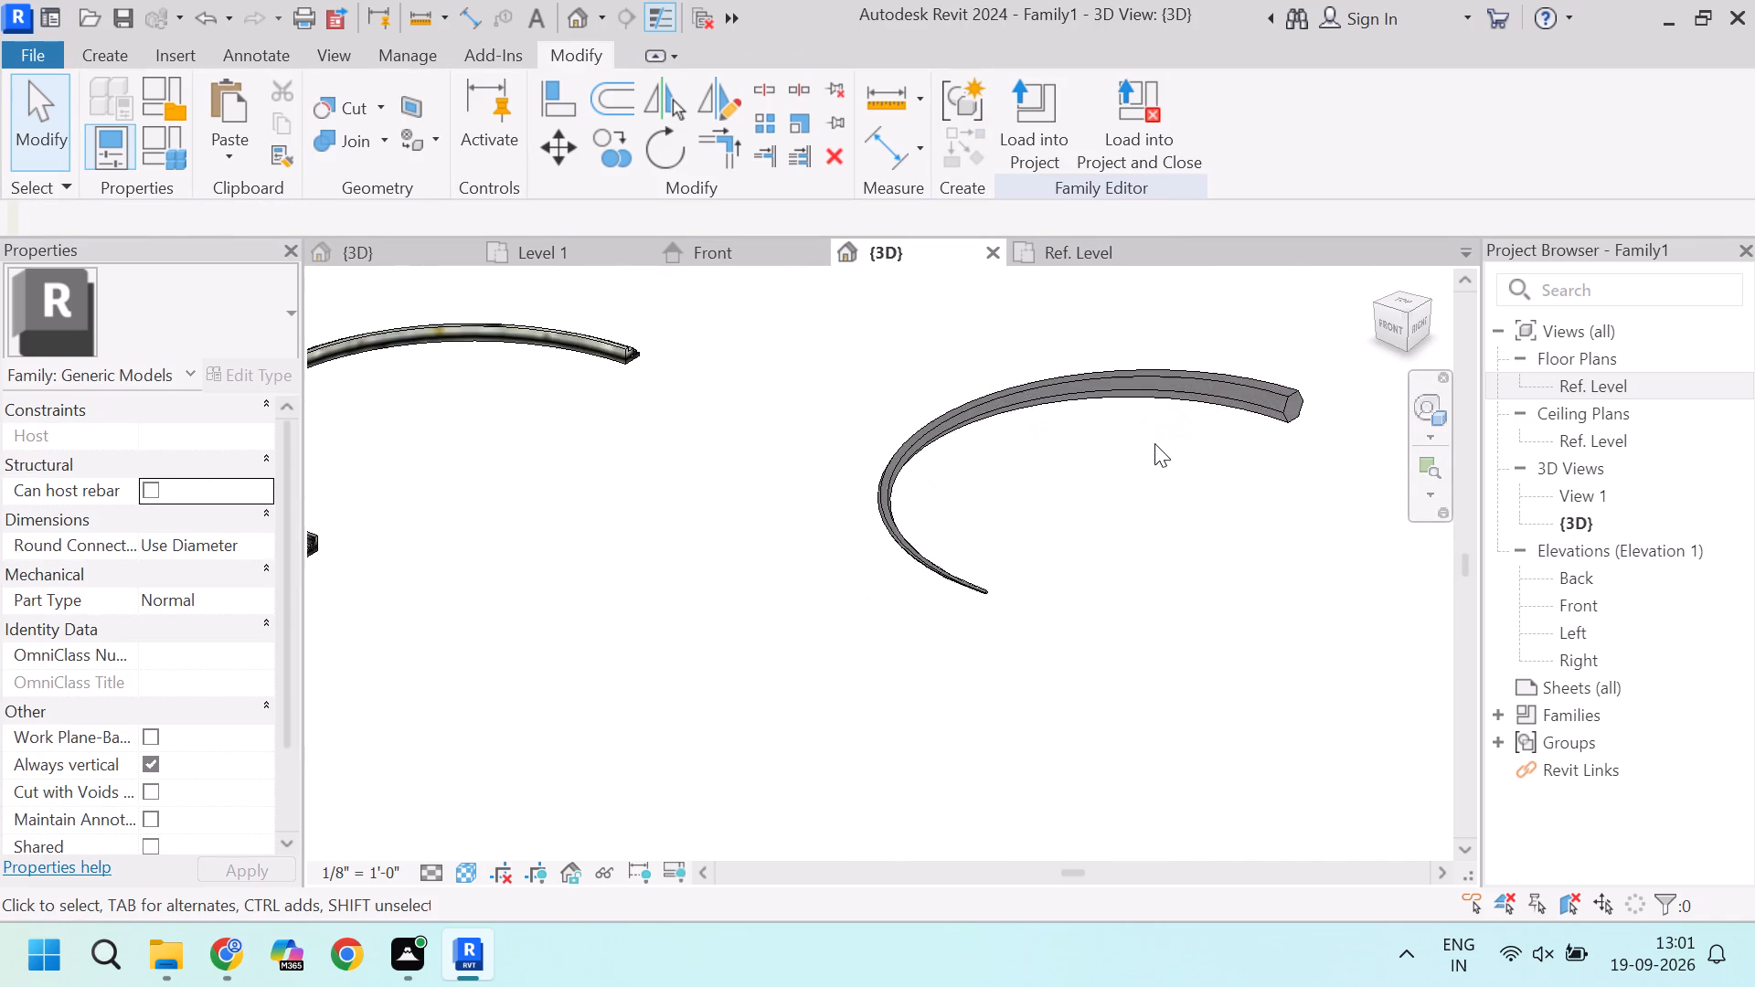
scroll(1154, 443, "down", 9)
scroll(1140, 493, "up", 2)
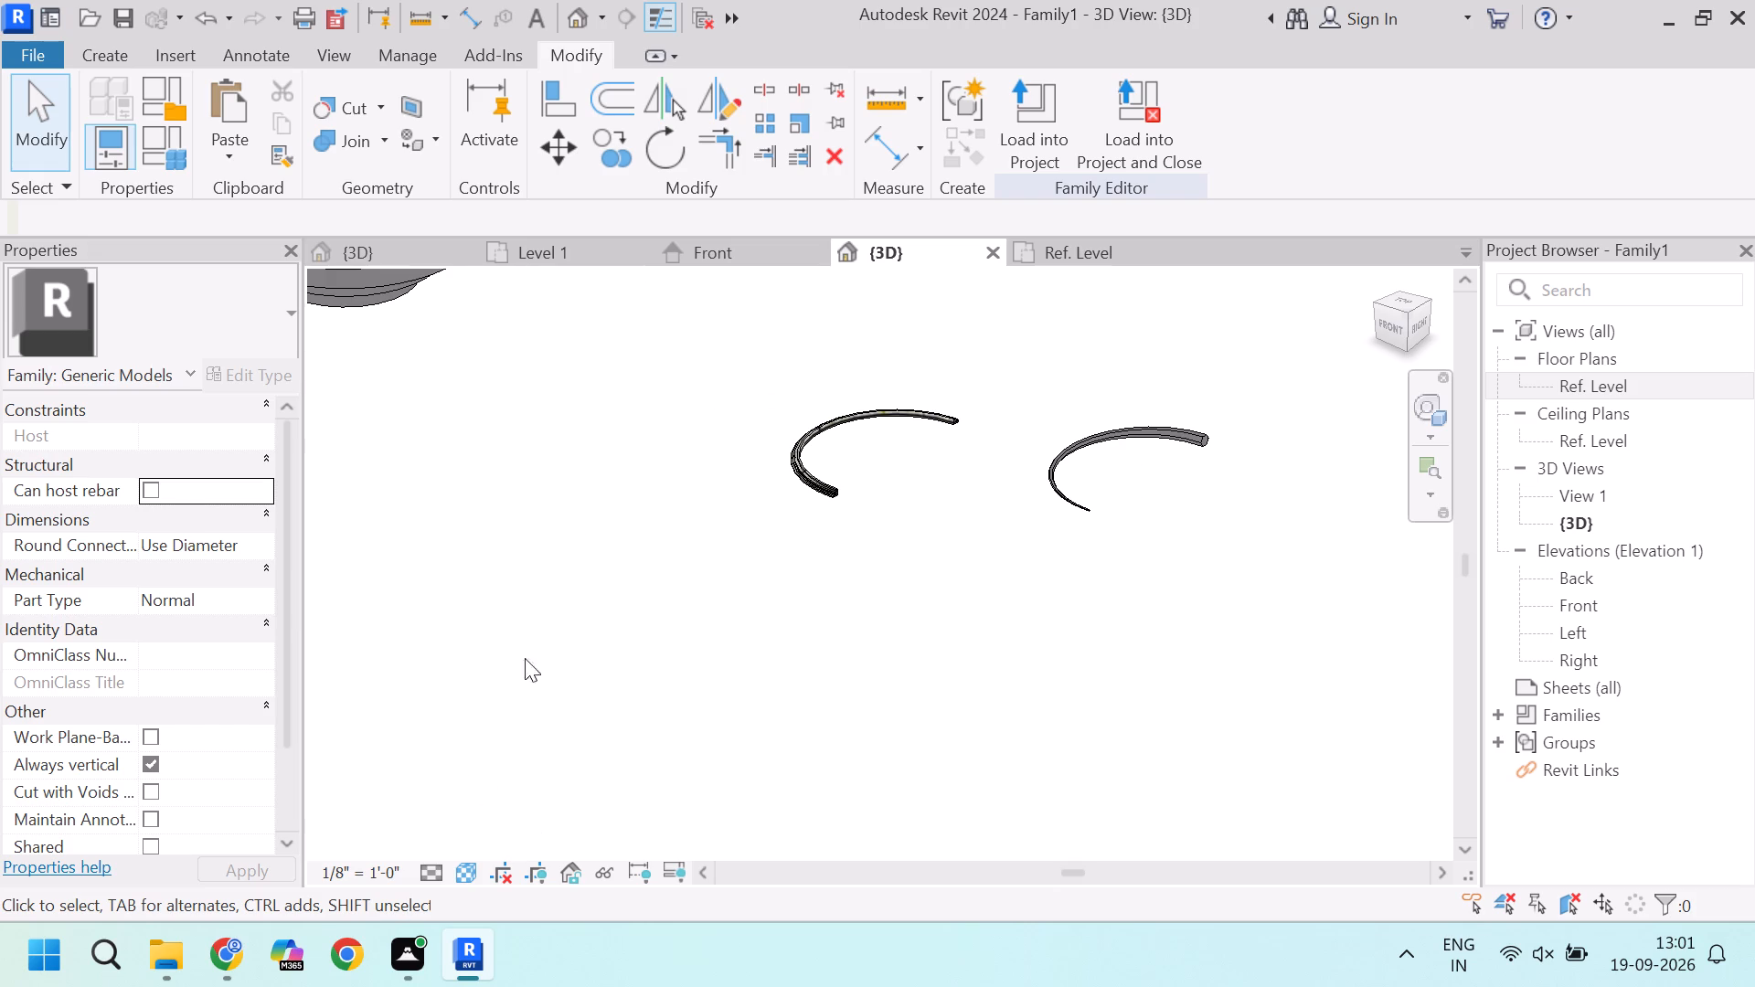
Switch to Project5's 3D view and examine the house model's walls, doors and windows from its right-back corner.
left_click(402, 252)
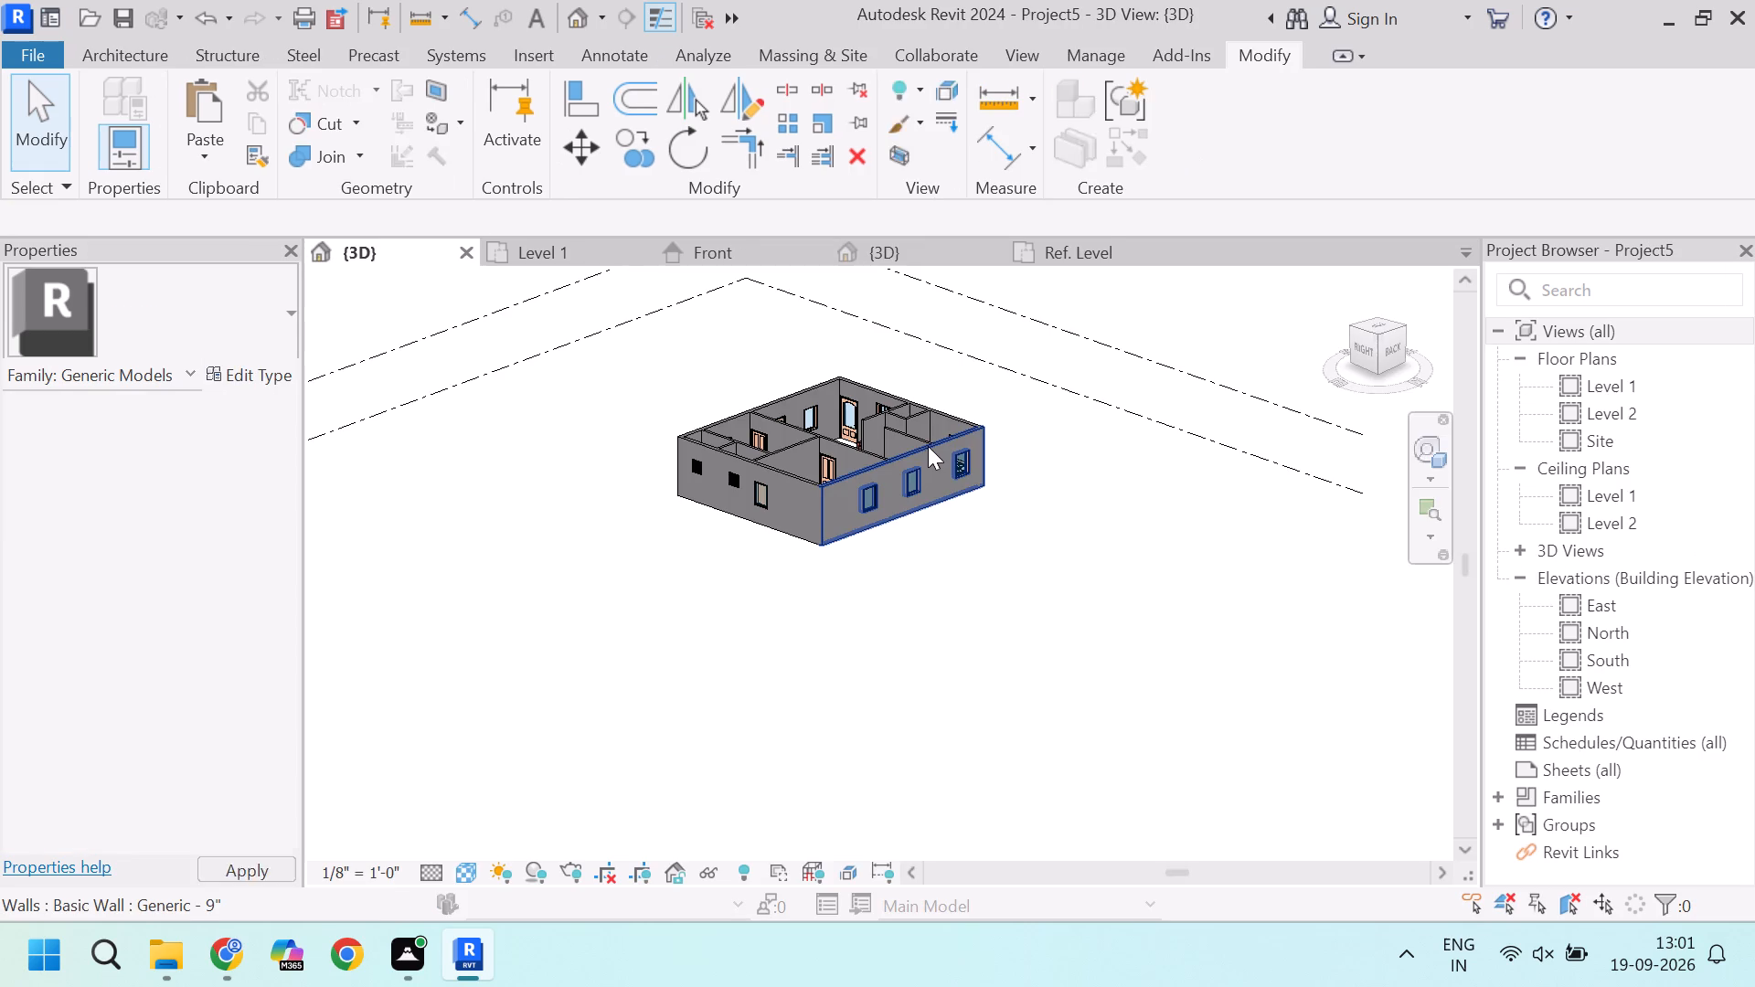
scroll(965, 468, "up", 4)
scroll(949, 362, "up", 2)
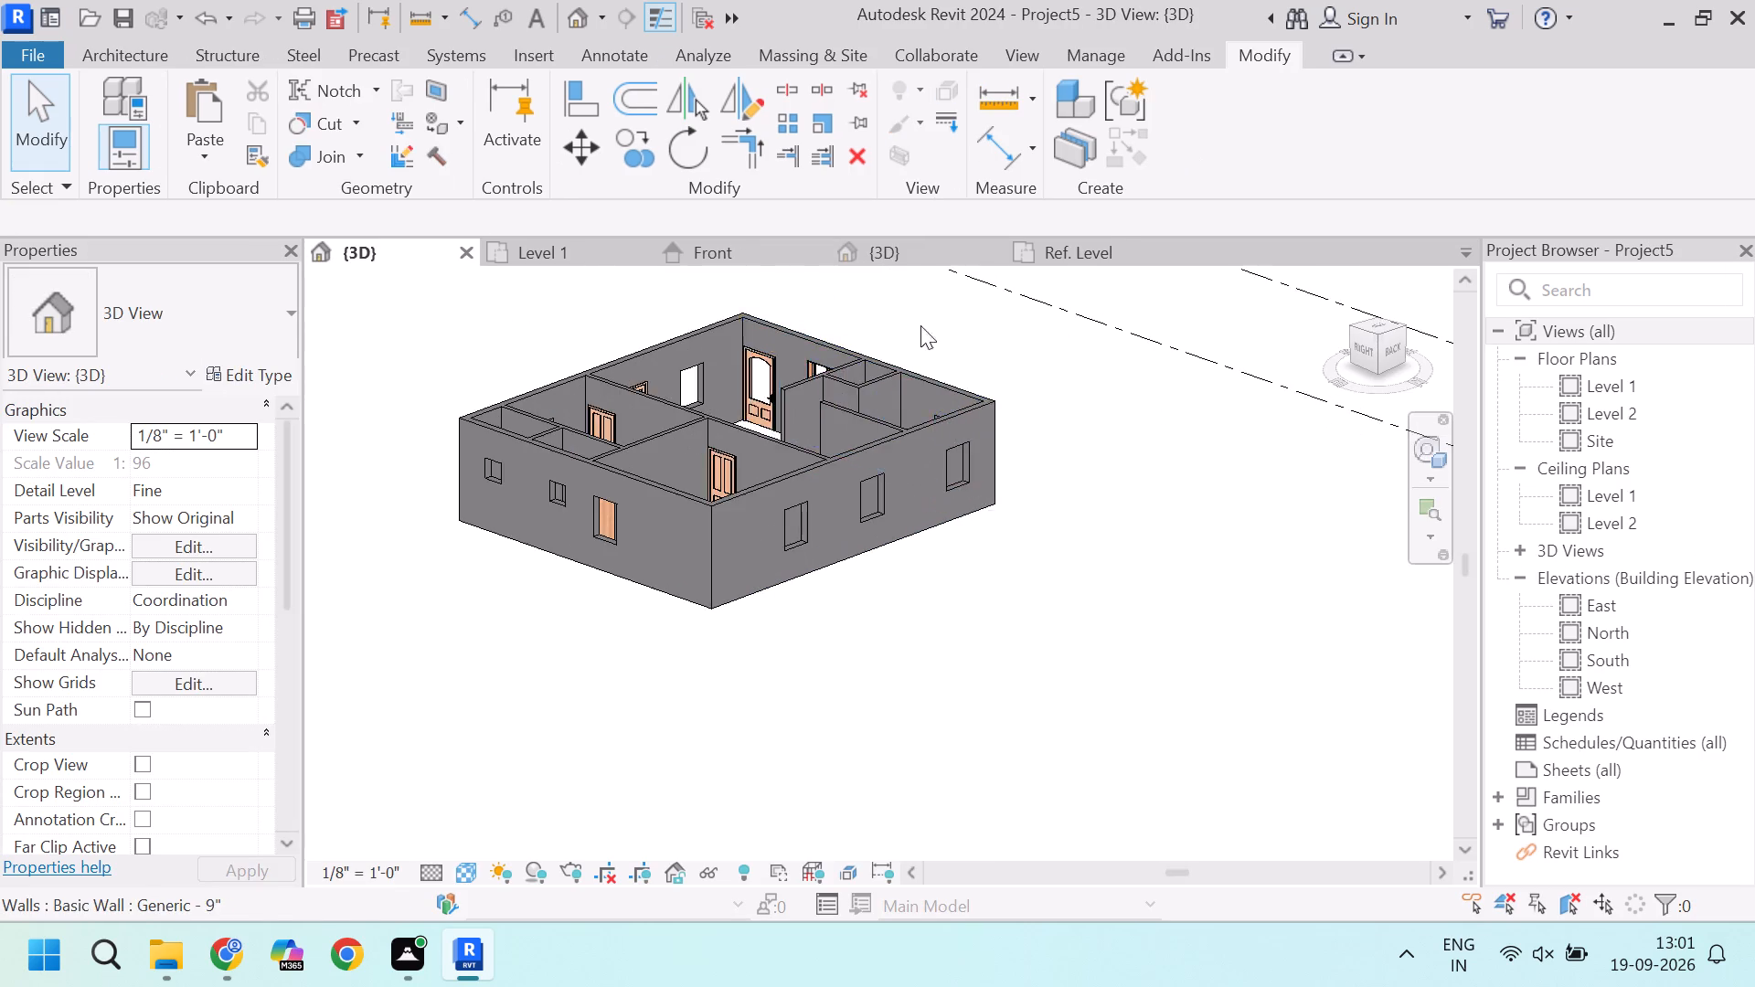
scroll(920, 325, "up", 1)
middle_click_drag(888, 326, 1133, 368)
left_click(1379, 336)
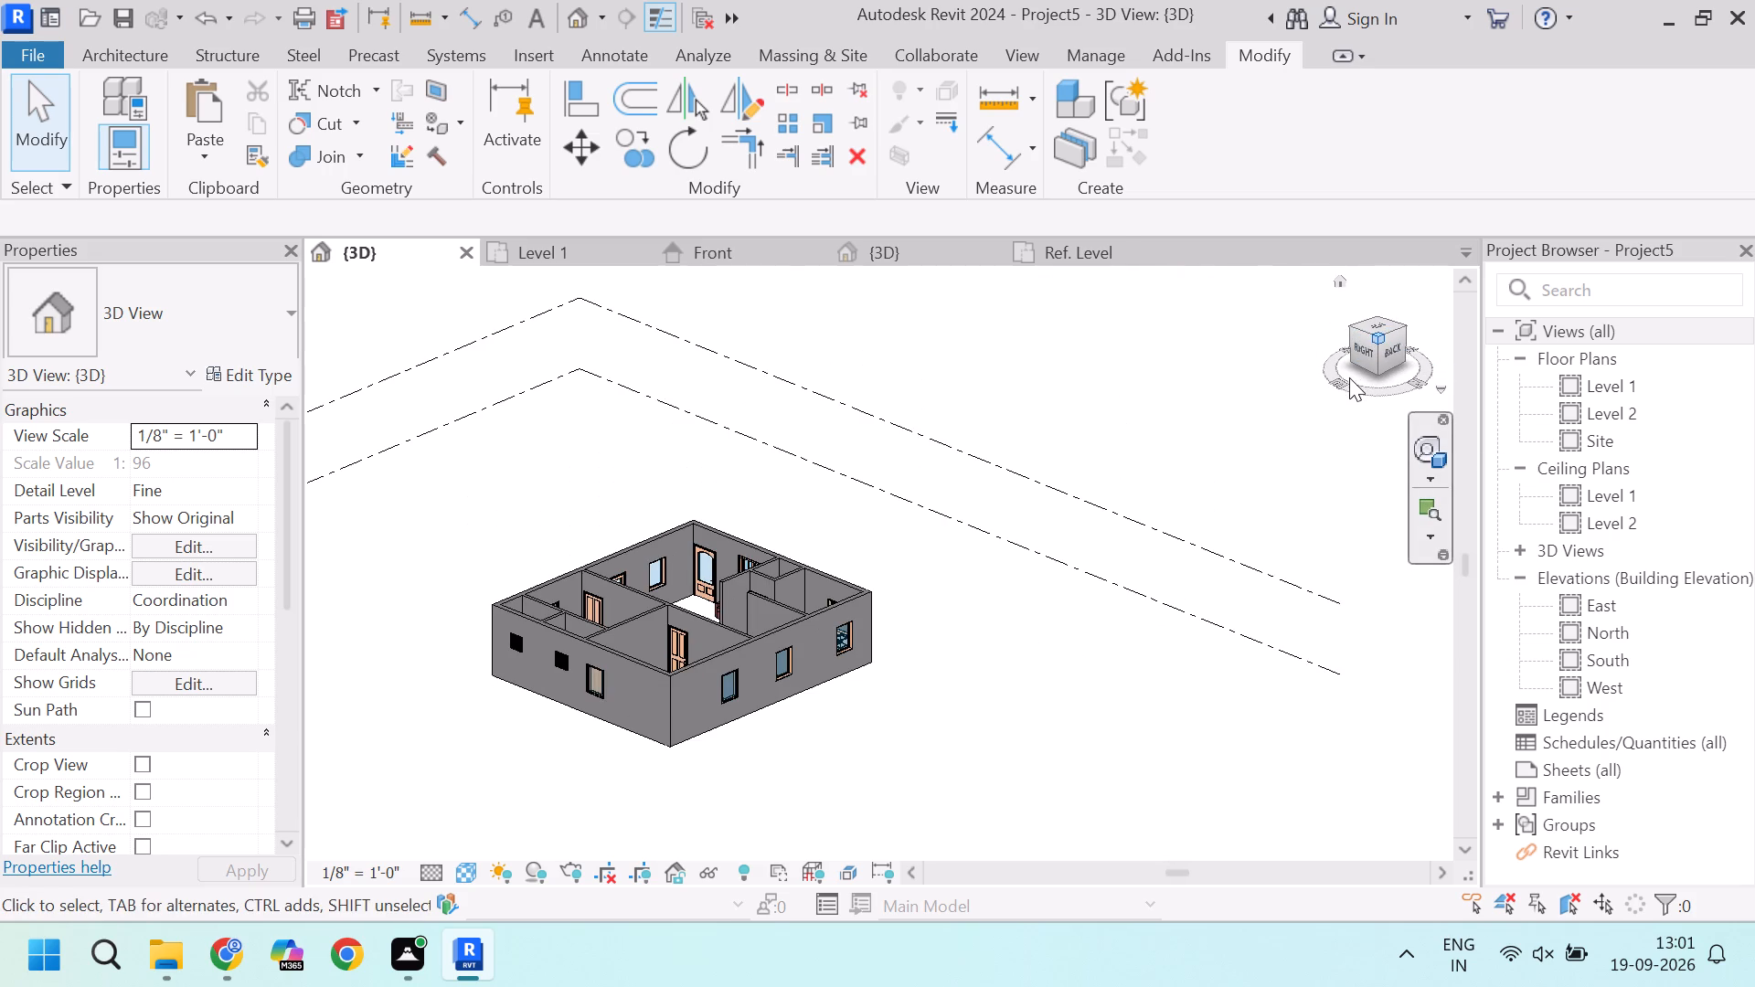
scroll(1327, 417, "up", 4)
scroll(458, 620, "up", 2)
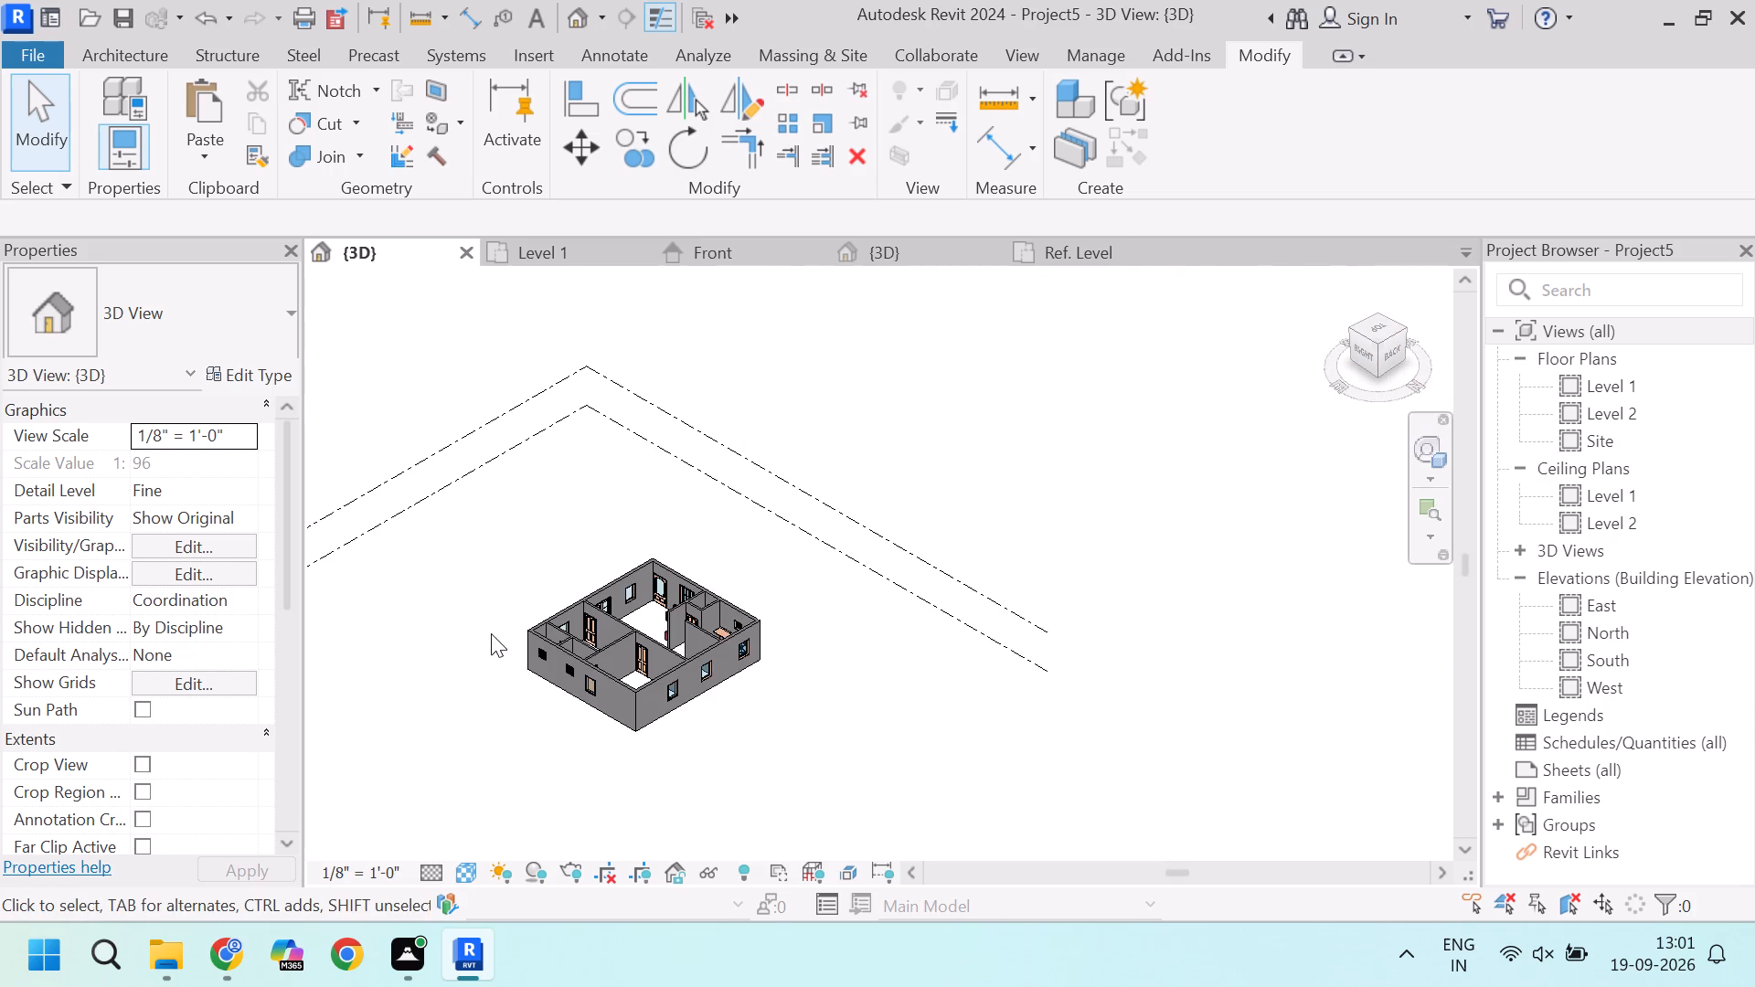
scroll(491, 633, "up", 1)
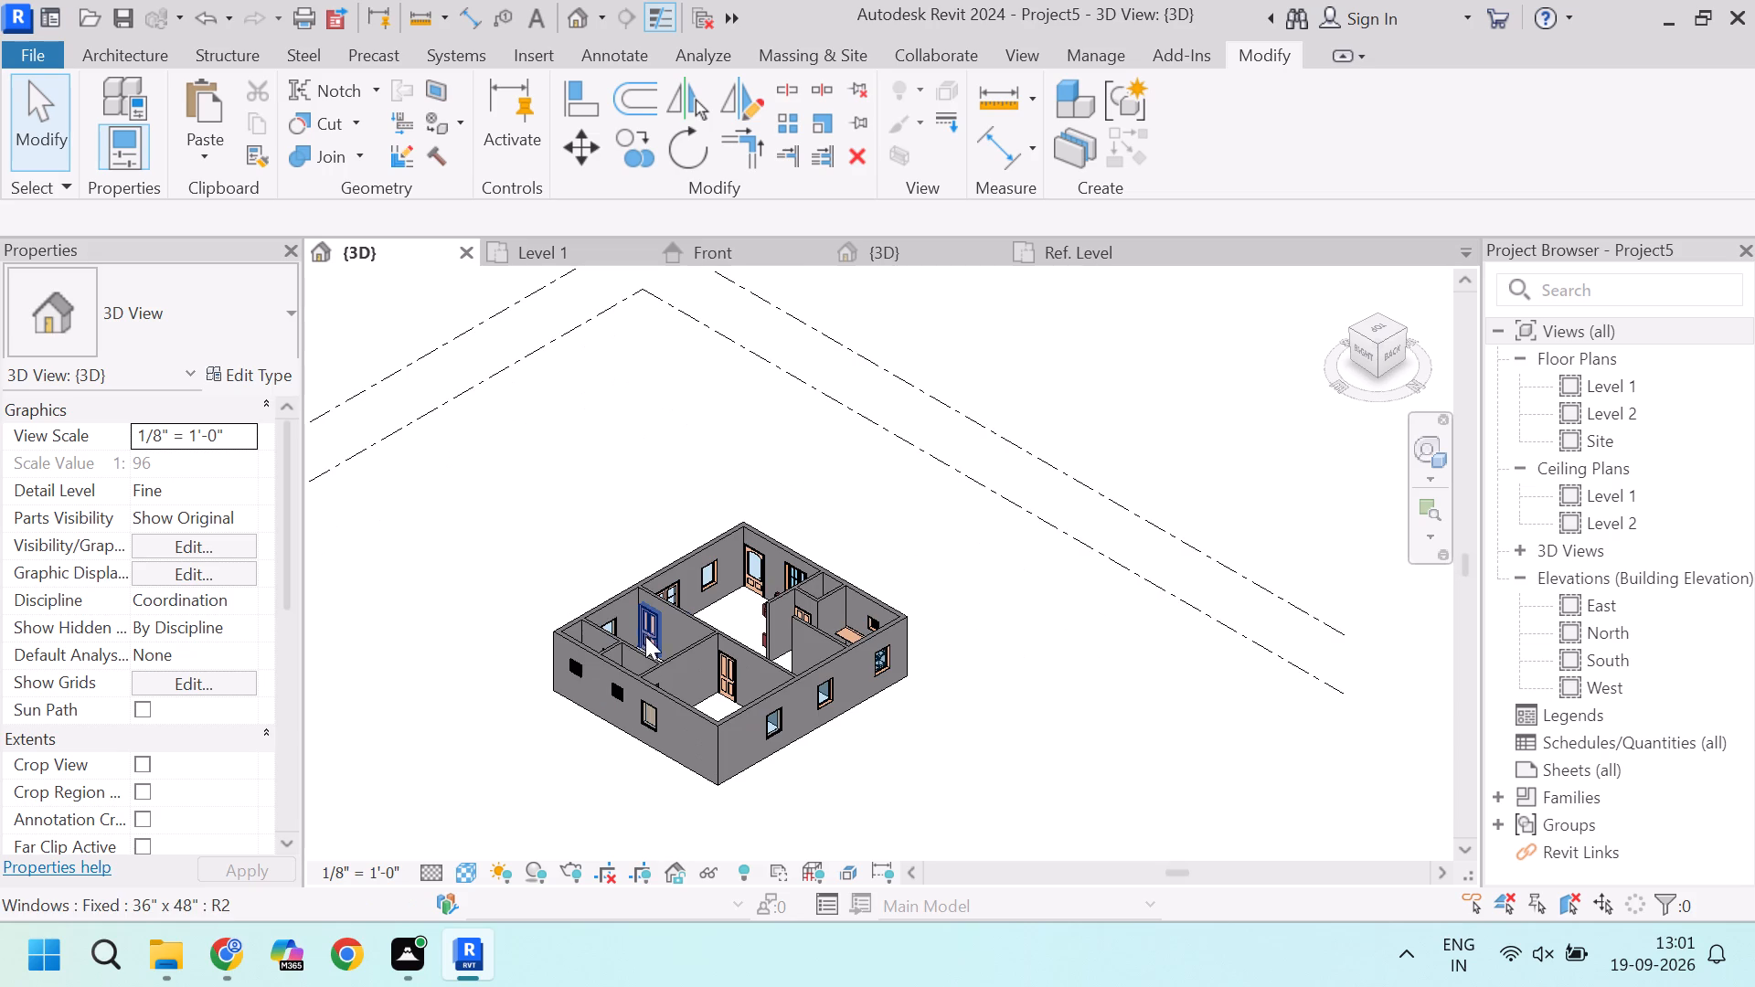
scroll(661, 649, "up", 4)
scroll(793, 717, "up", 2)
middle_click_drag(1055, 373, 1080, 361)
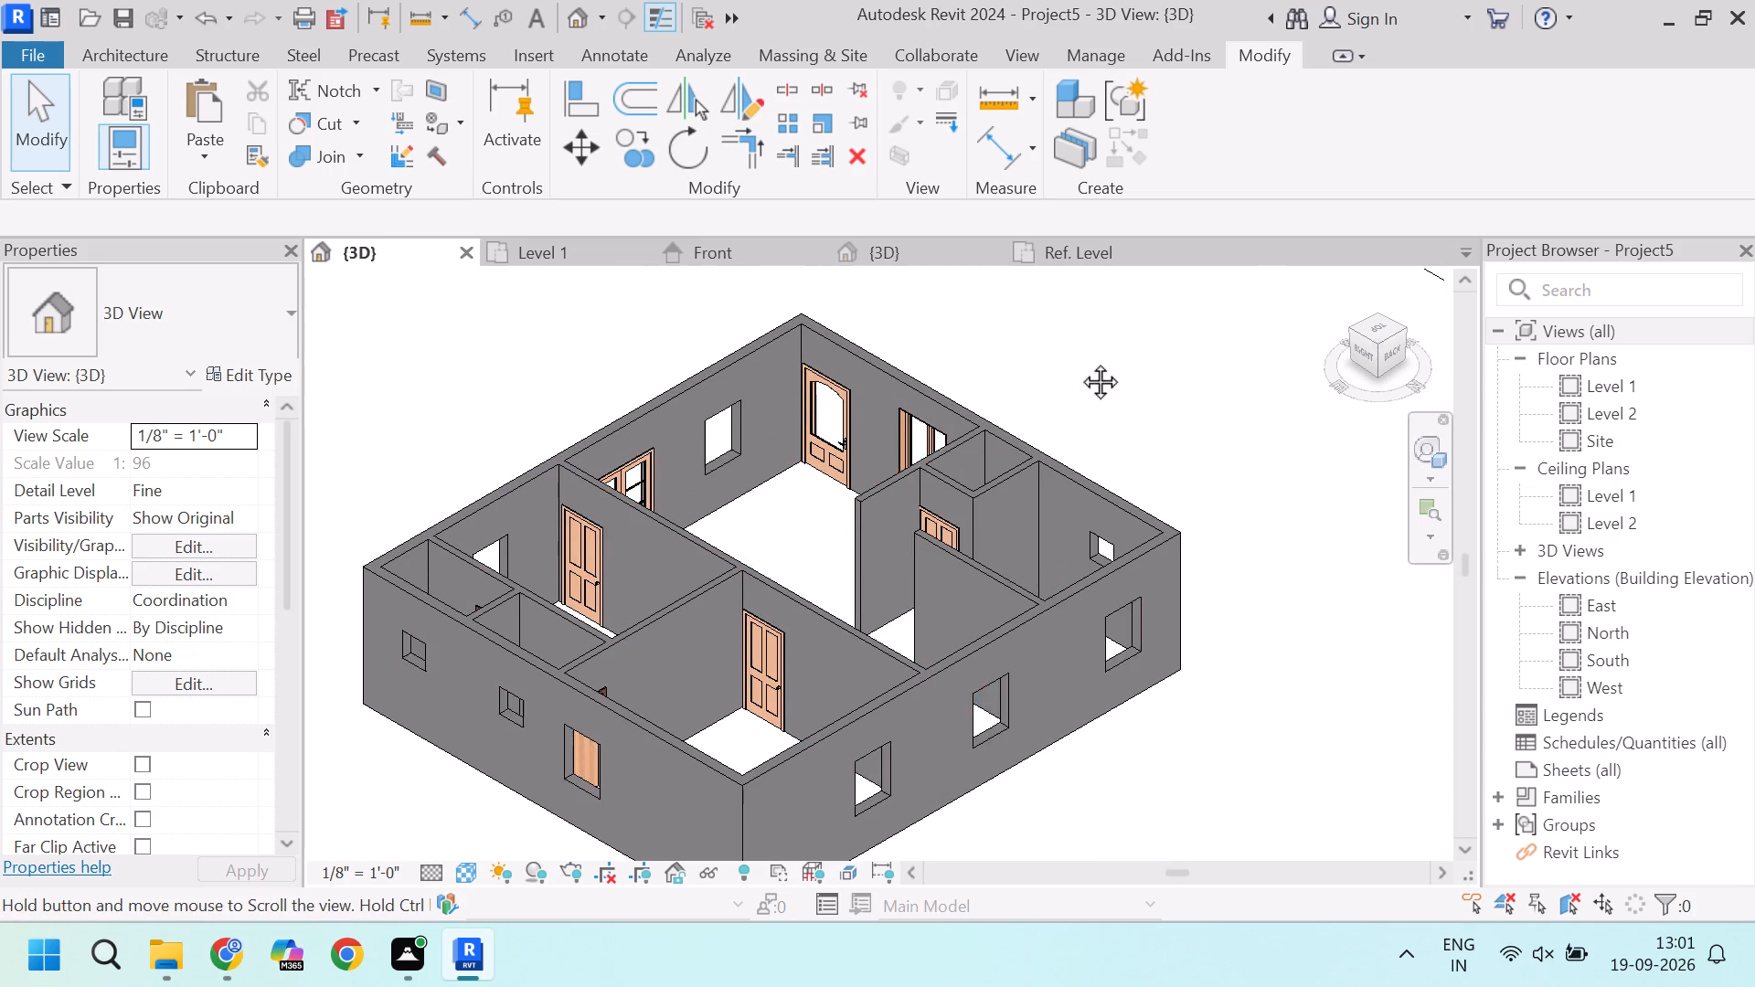
middle_click_drag(1080, 361, 1115, 318)
scroll(1115, 318, "down", 2)
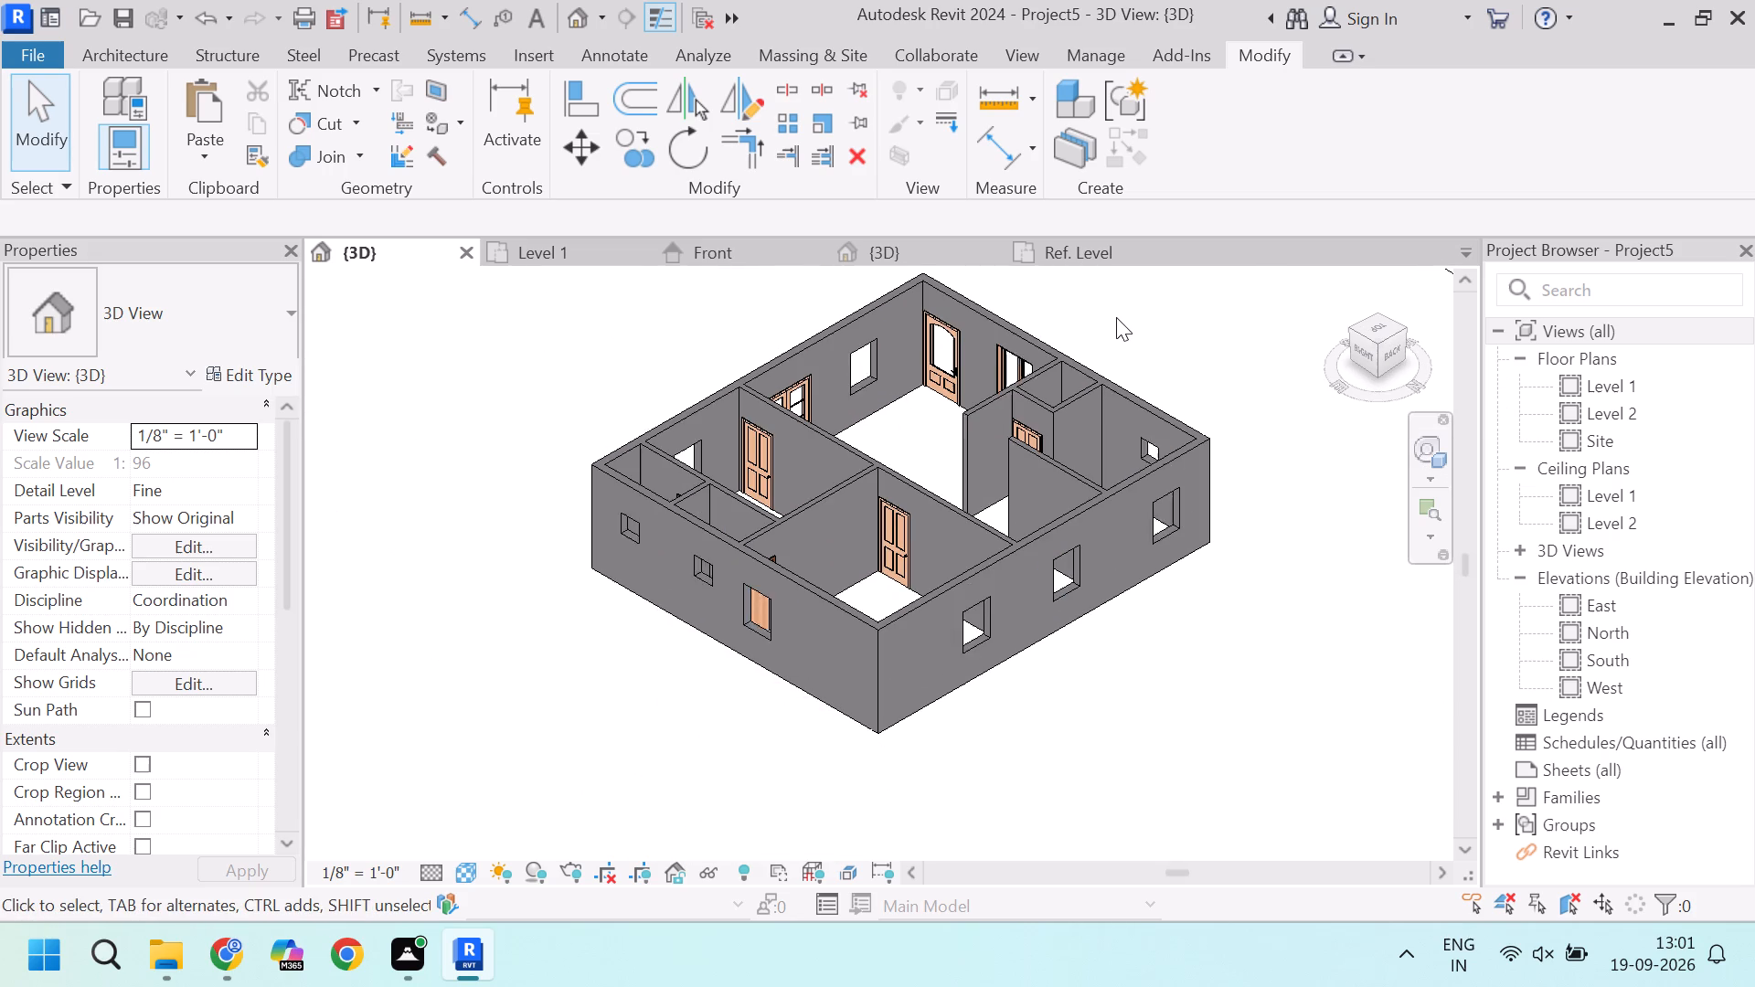
middle_click_drag(1125, 313, 1122, 371)
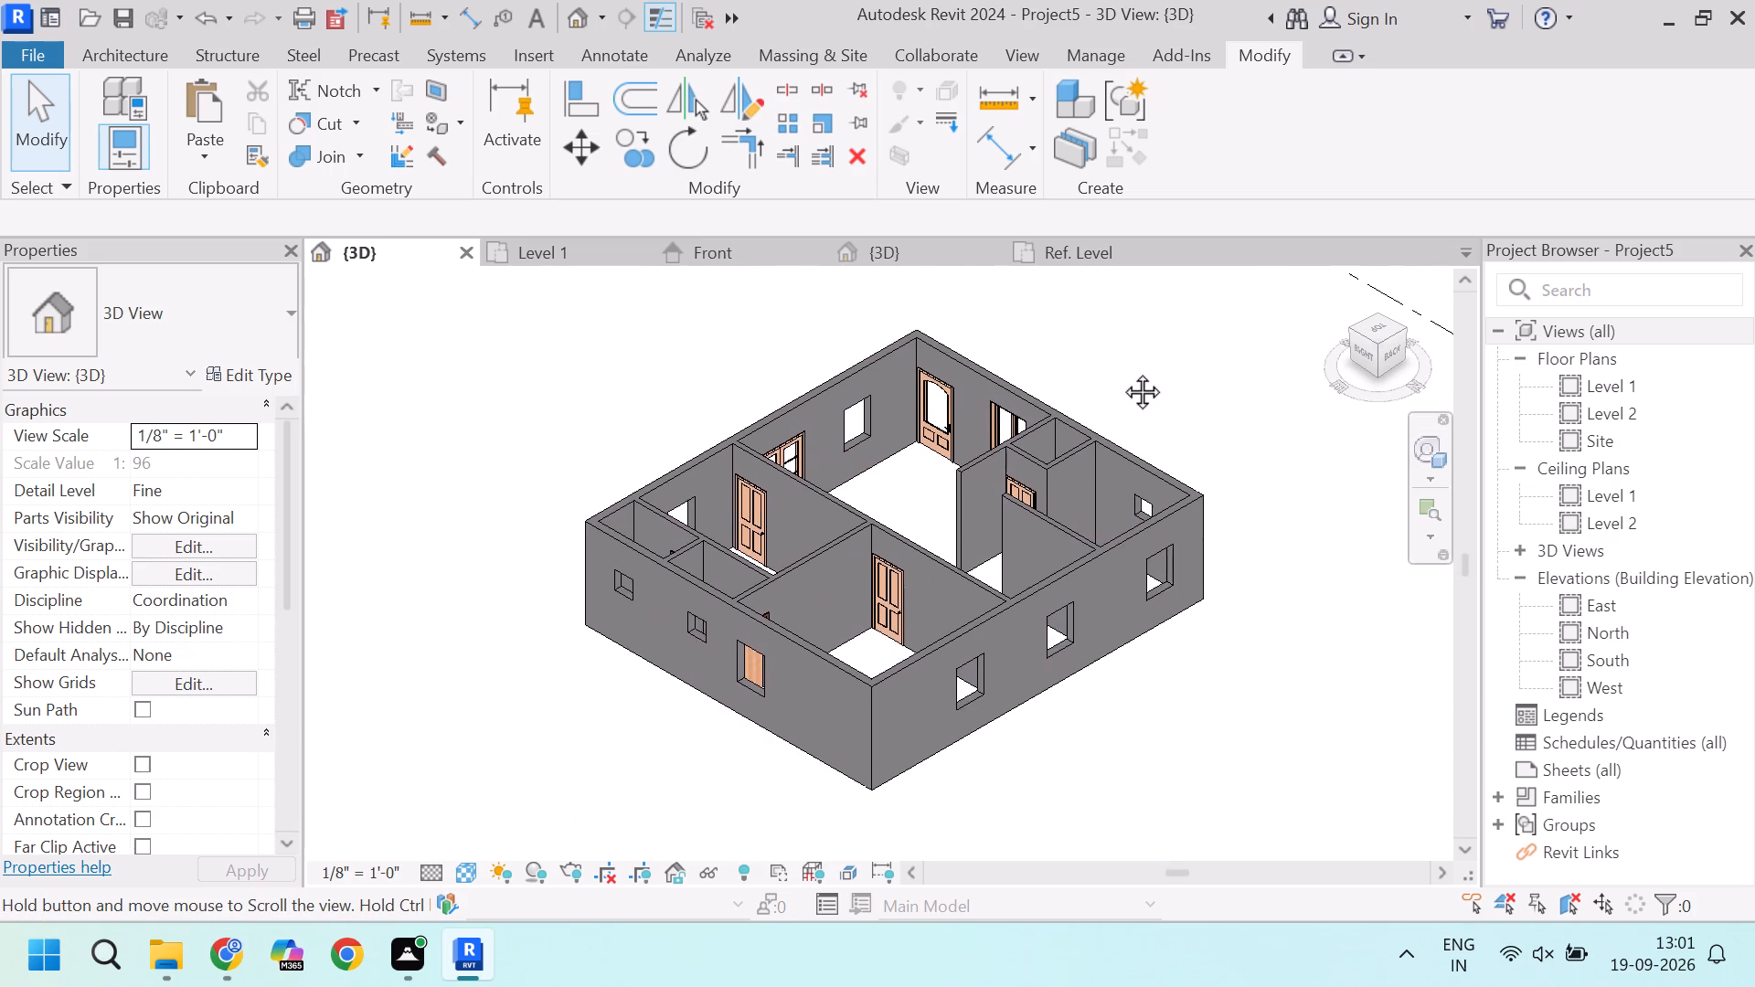
middle_click_drag(1122, 371, 1218, 353)
scroll(1269, 345, "up", 1)
middle_click_drag(1315, 411, 1265, 412)
scroll(1136, 398, "up", 1)
scroll(1176, 397, "down", 1)
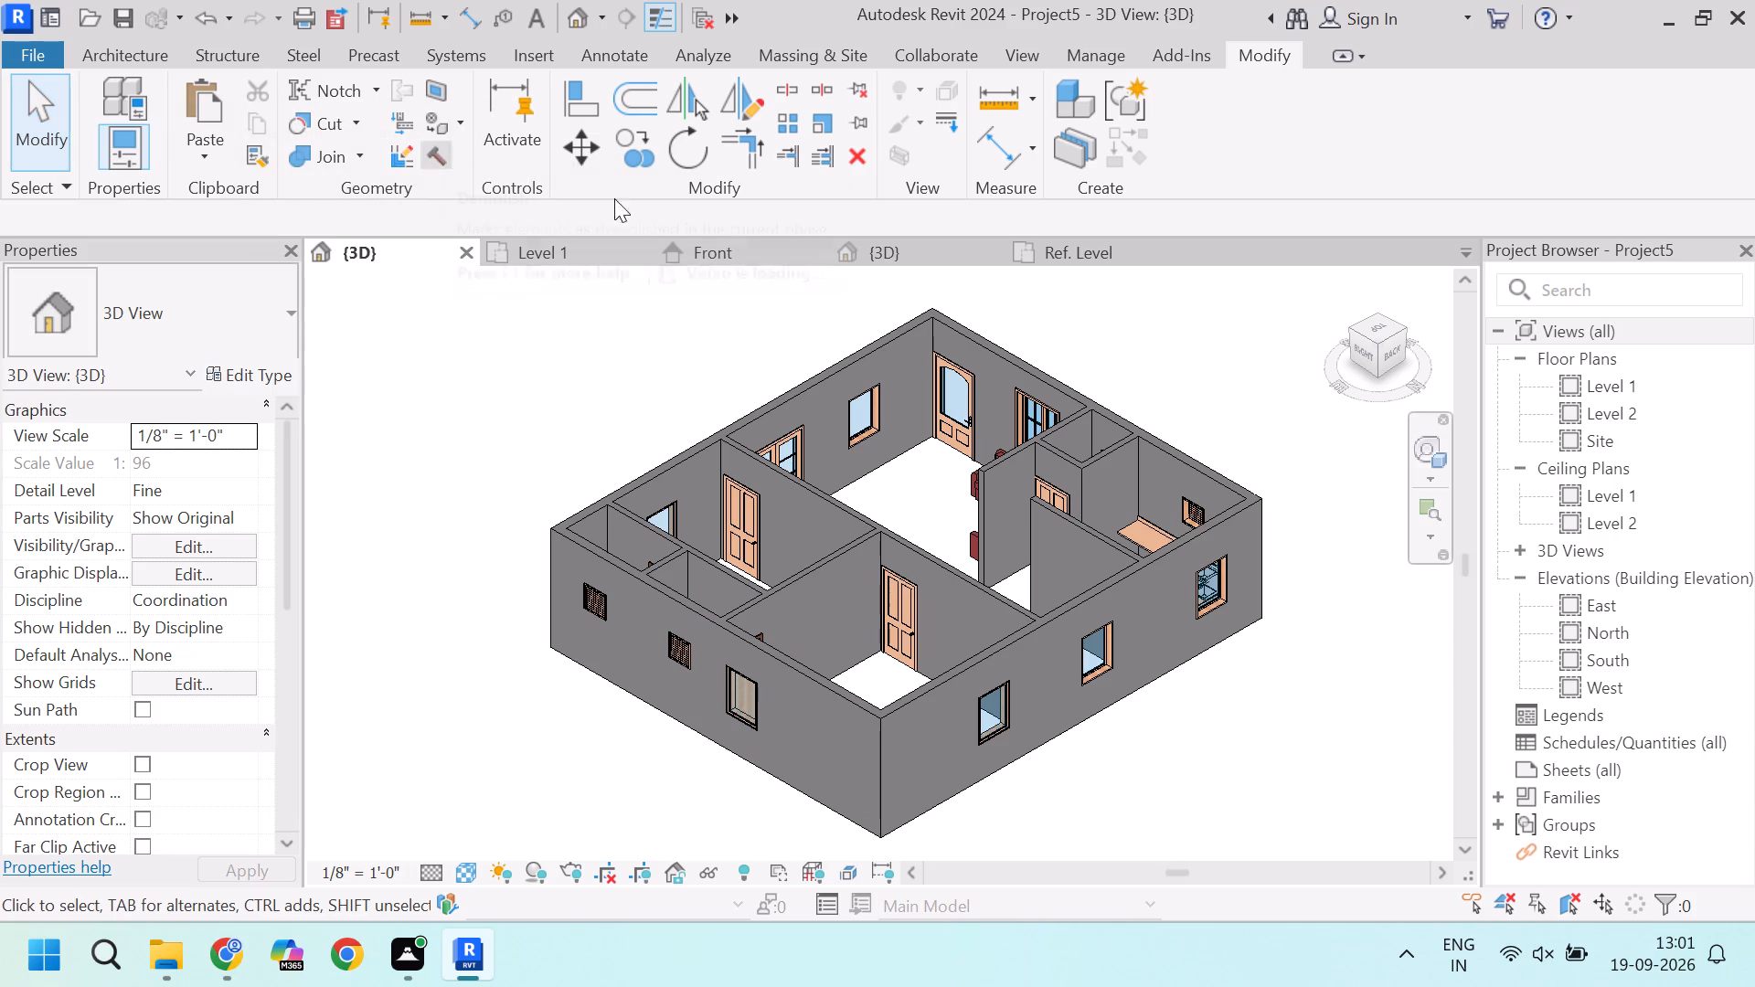
Examine the house's furnished rooms and openings from above its front-right corner, with the whole building framed.
left_click_drag(1383, 349, 335, 370)
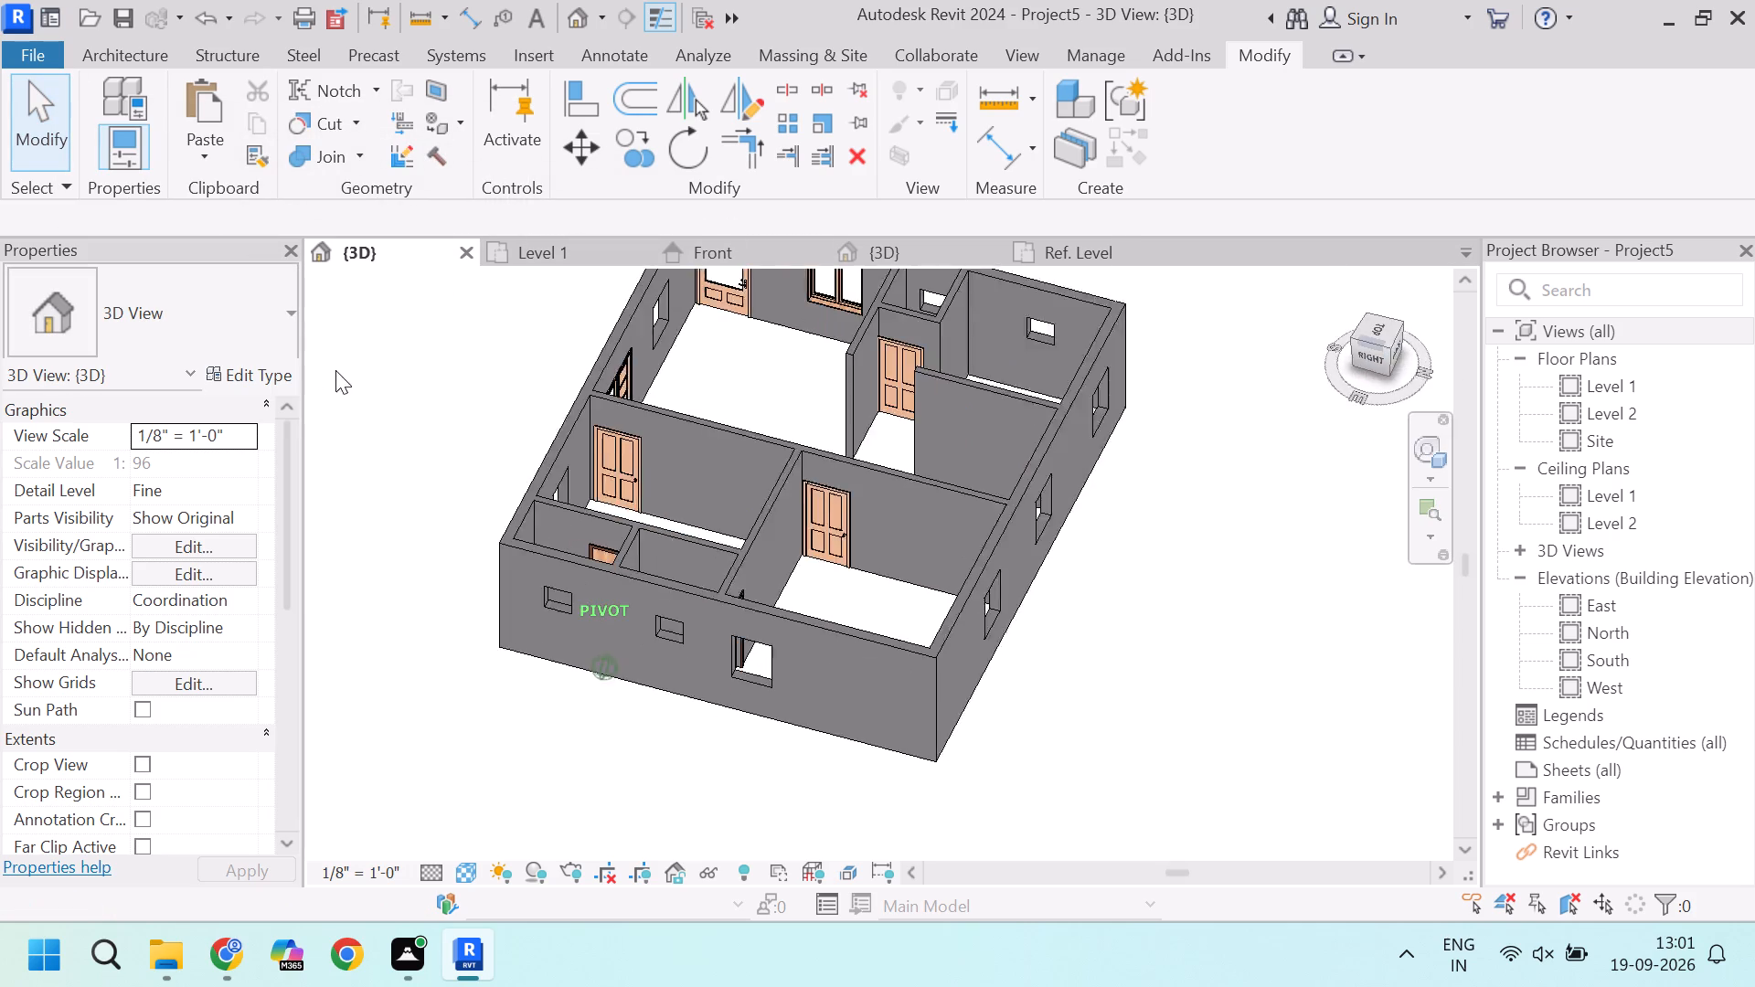
left_click_drag(335, 370, 343, 370)
scroll(809, 389, "down", 2)
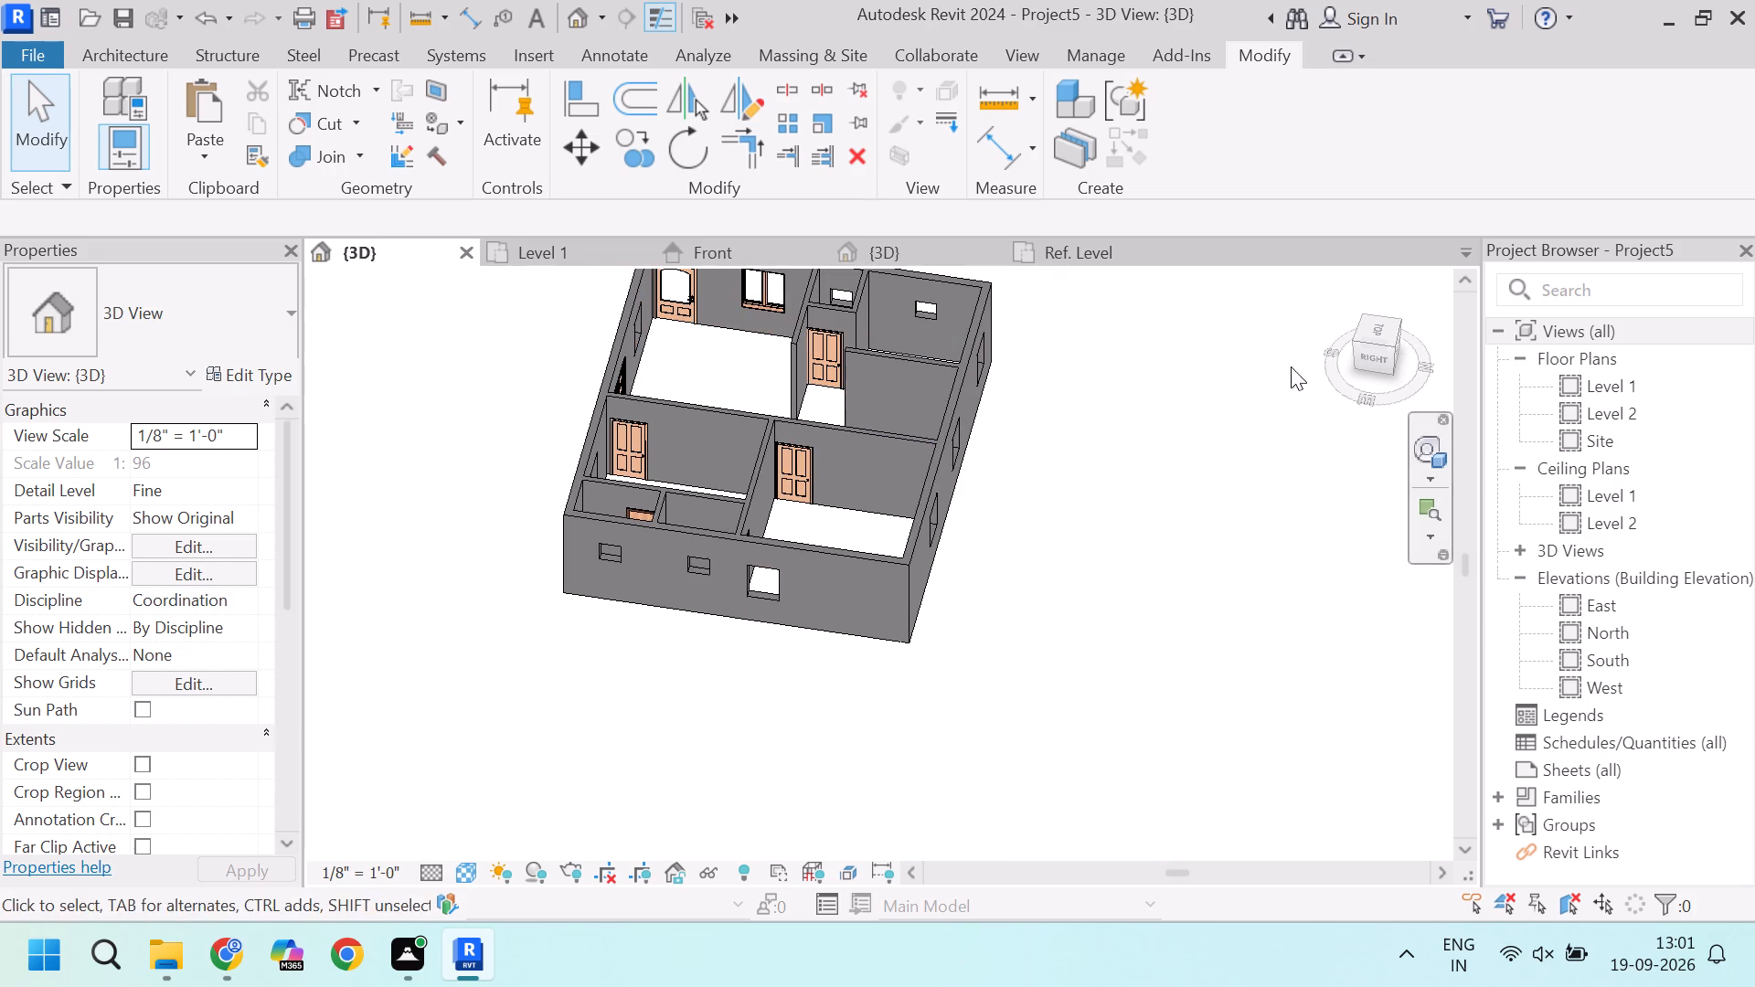
left_click_drag(1384, 355, 808, 333)
left_click(1408, 339)
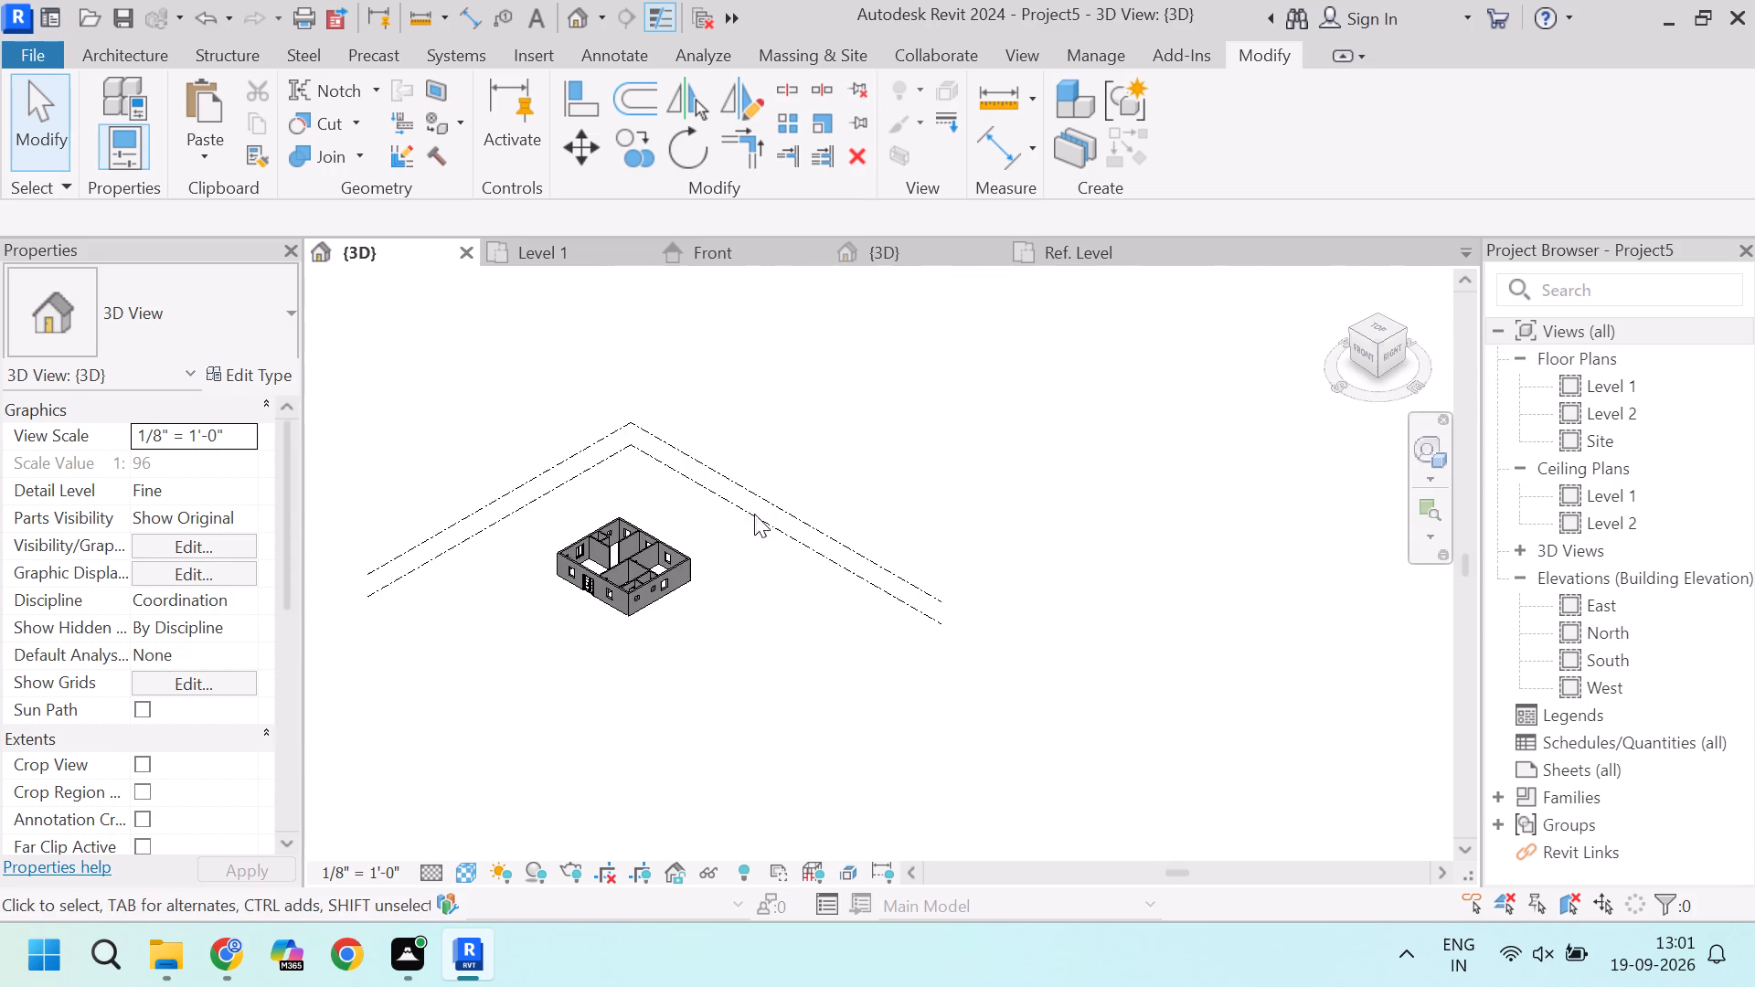
scroll(620, 568, "up", 4)
scroll(1051, 456, "up", 3)
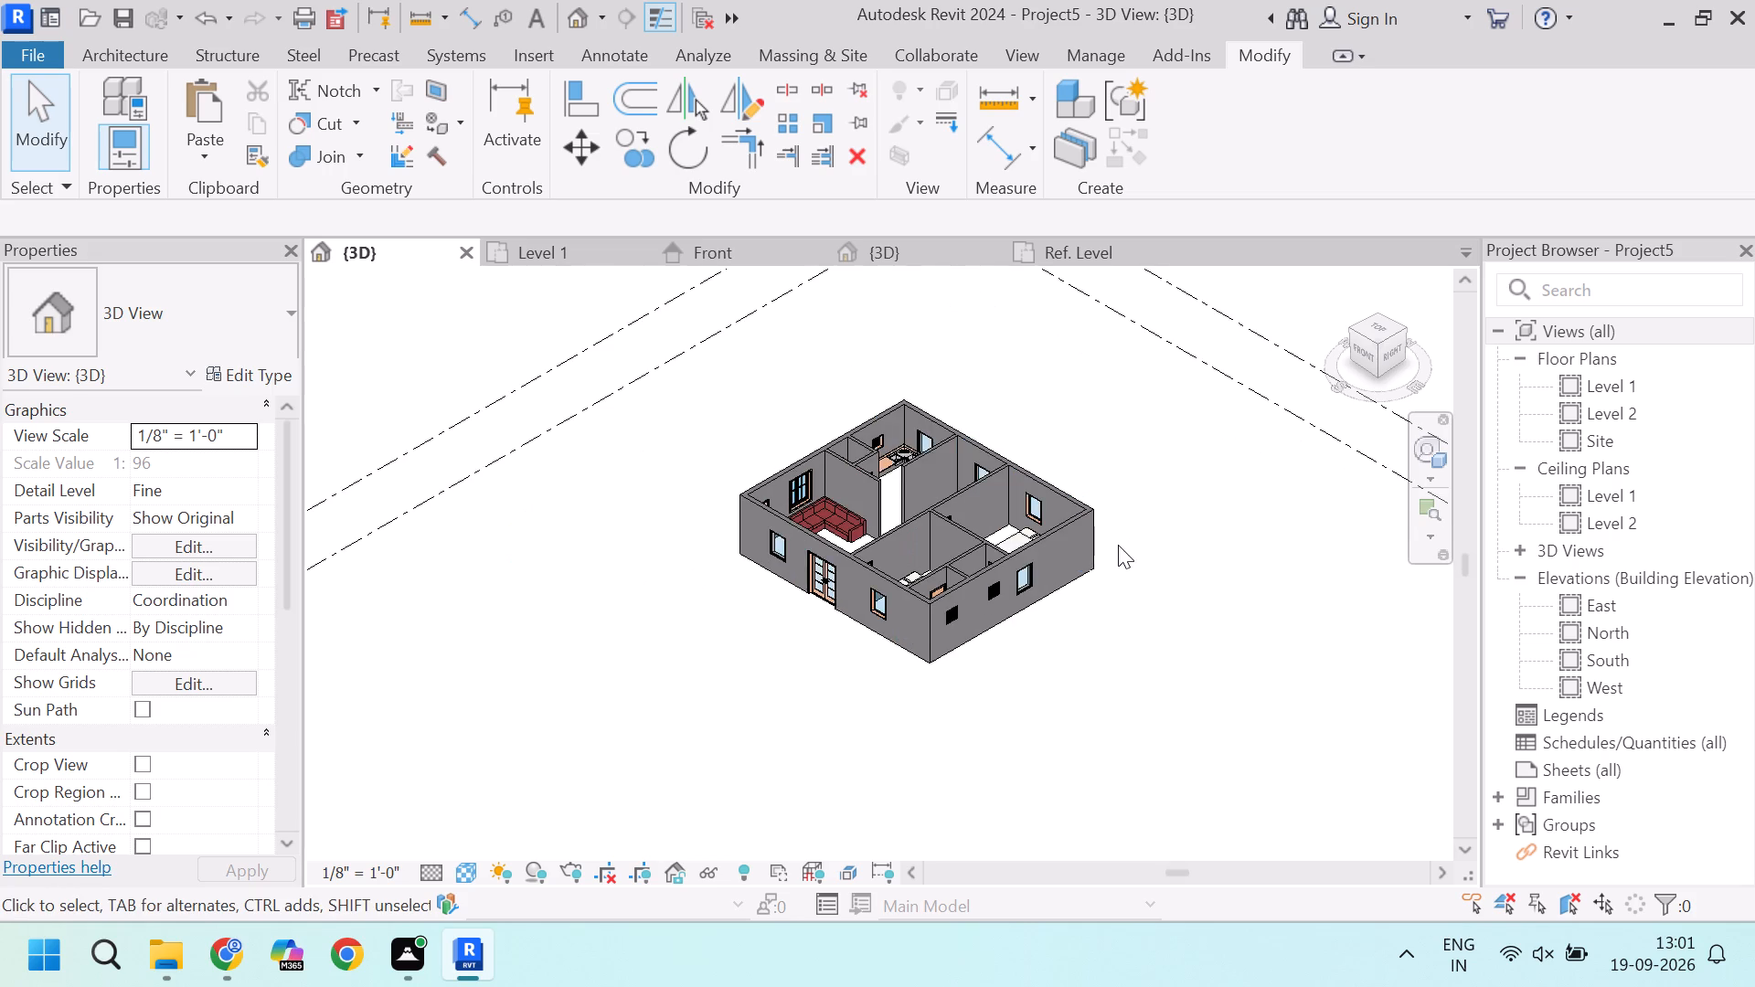
scroll(1118, 547, "up", 3)
scroll(683, 364, "up", 3)
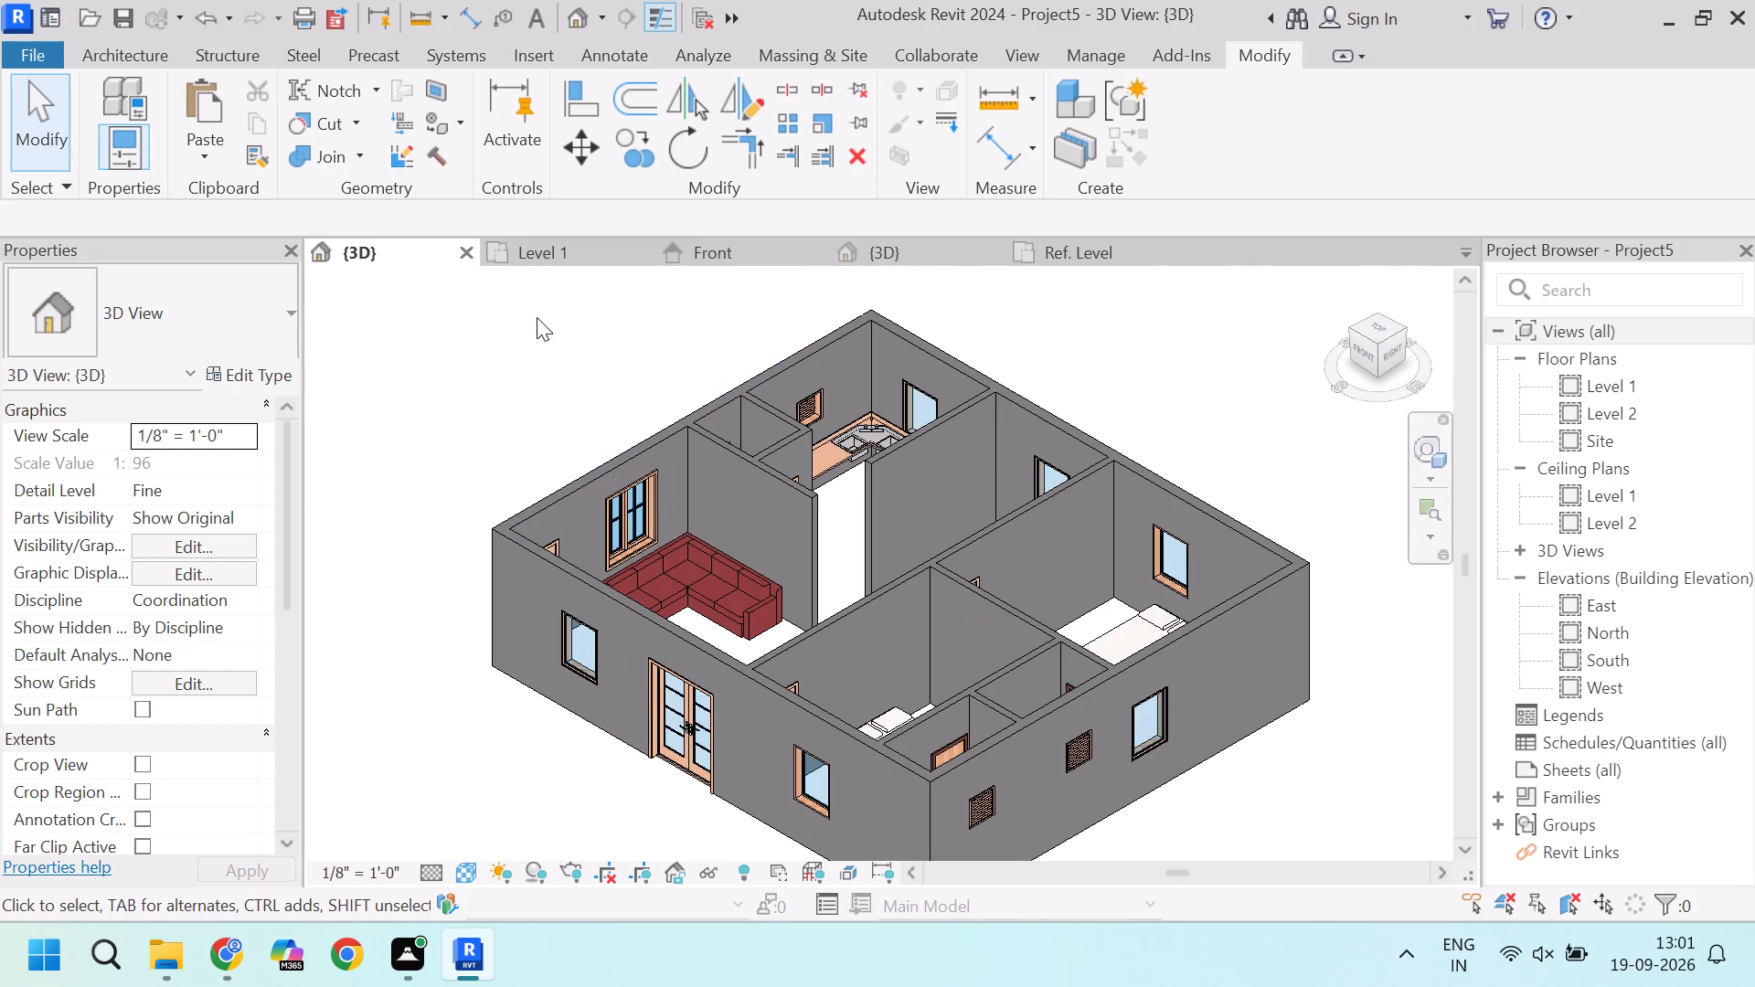
scroll(619, 338, "down", 1)
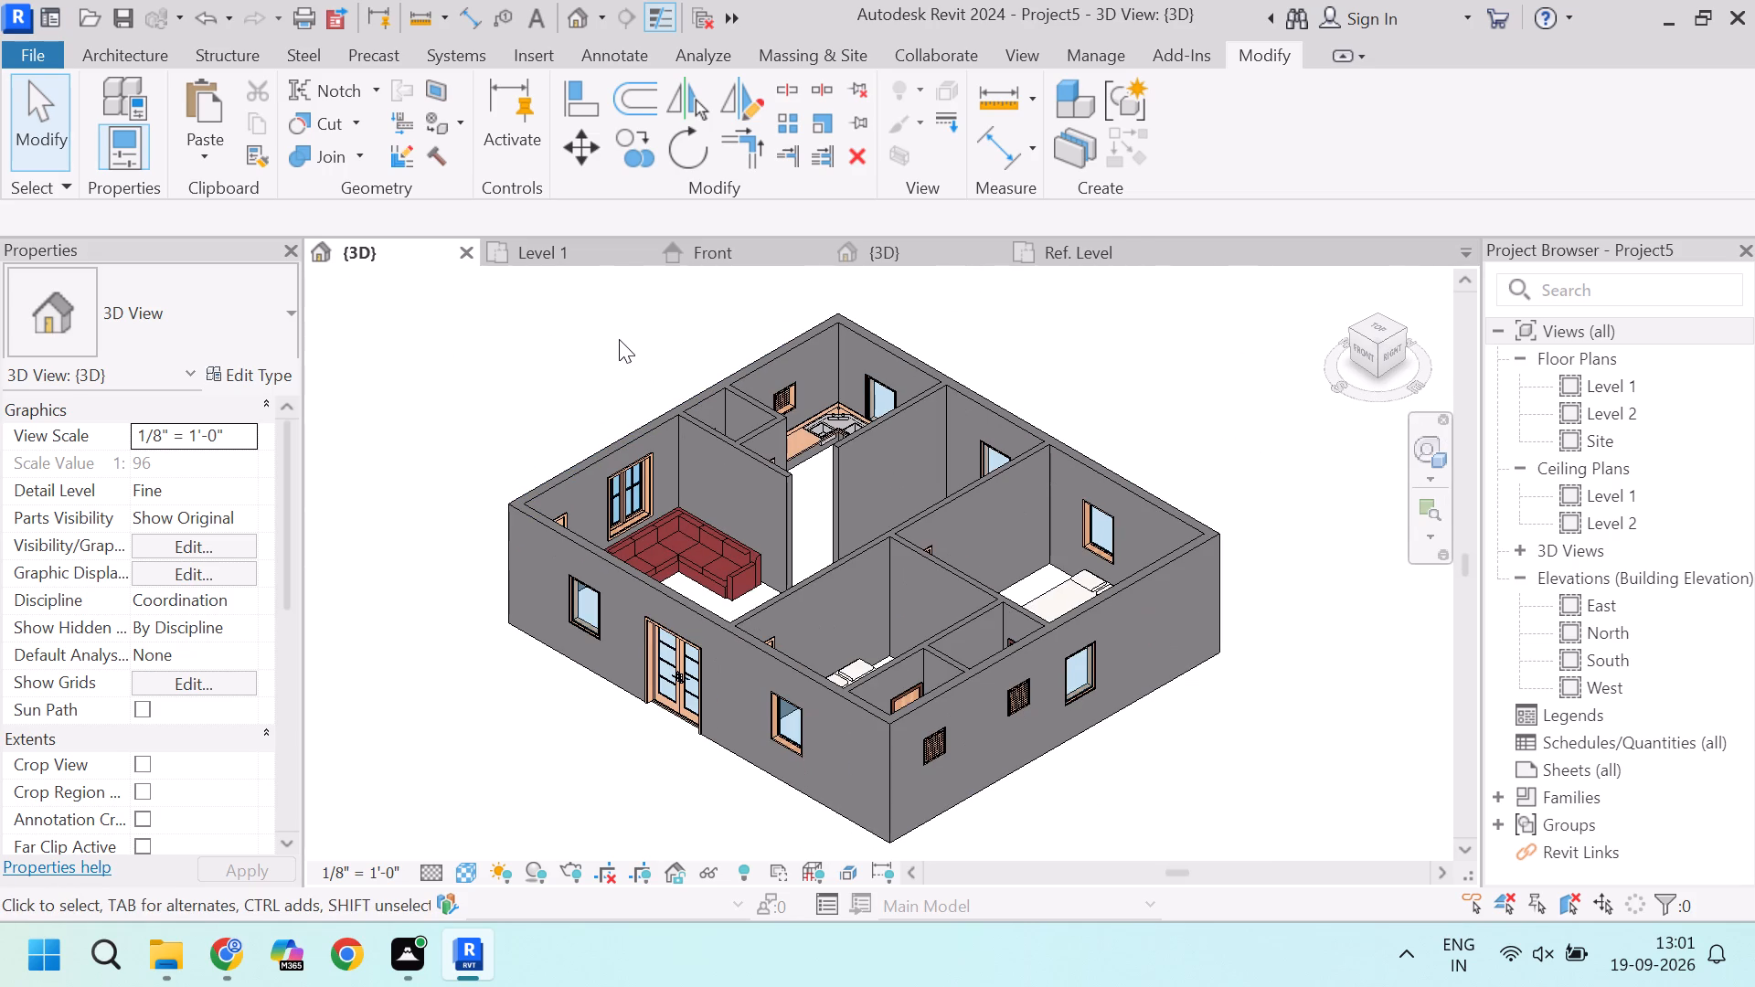
middle_click_drag(569, 348, 586, 357)
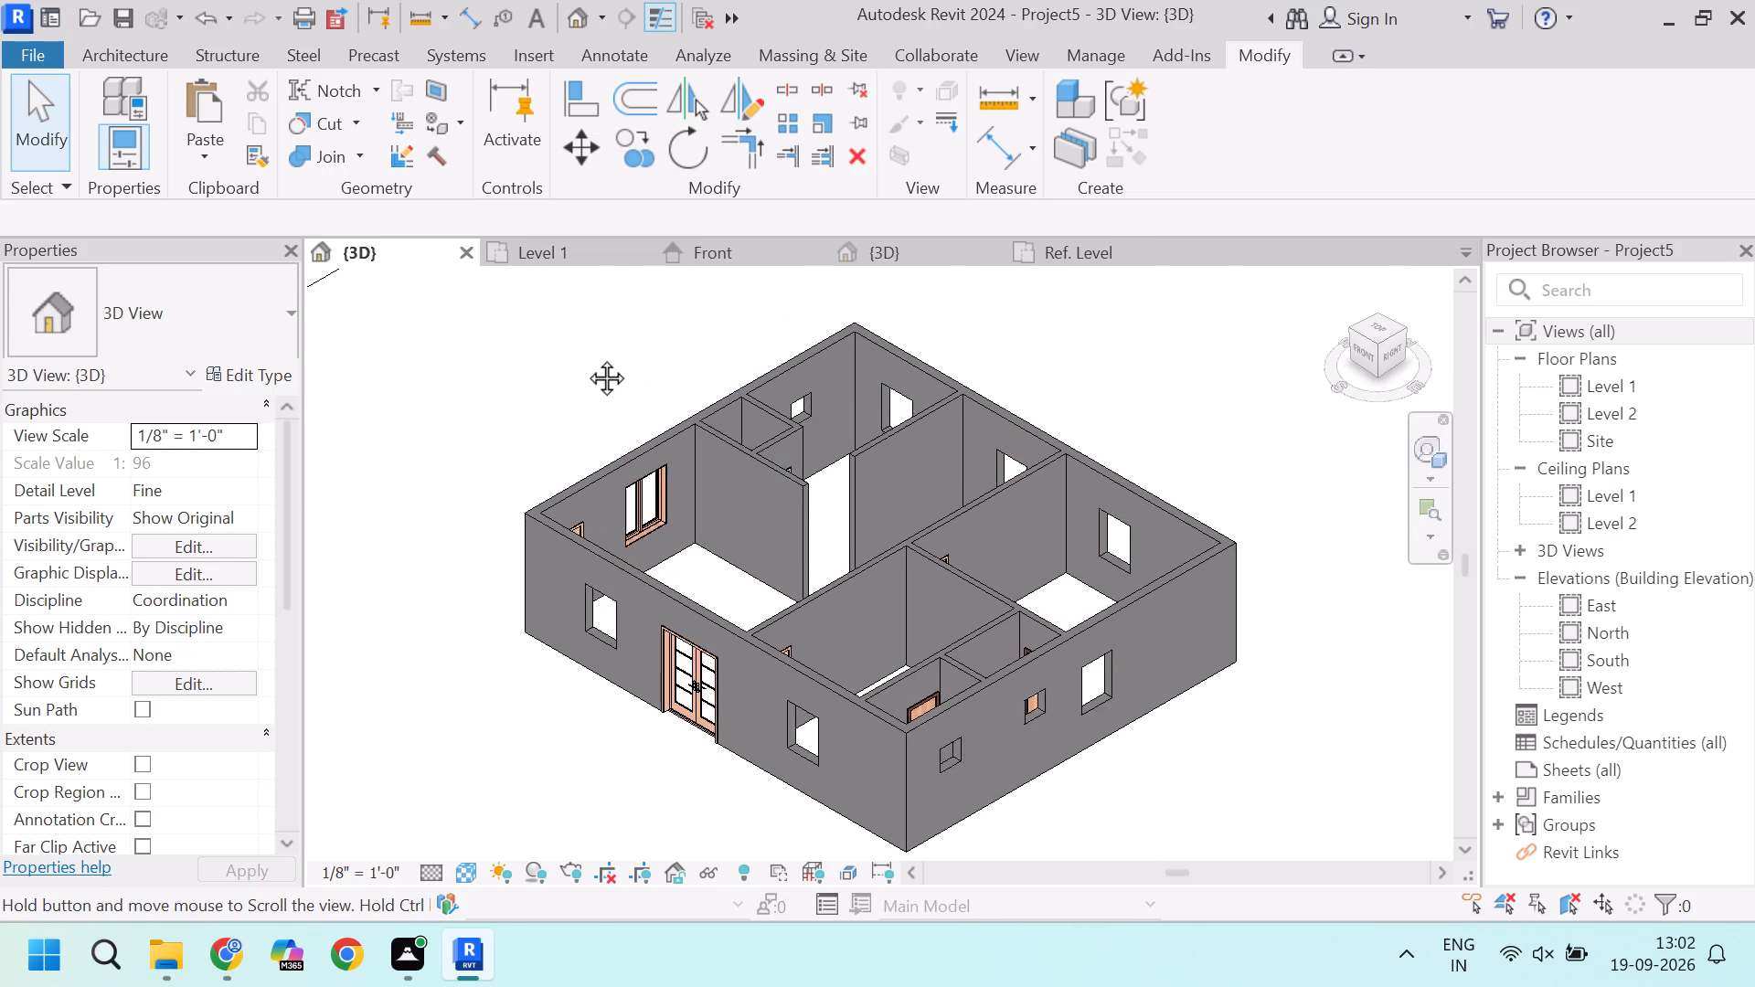
middle_click_drag(586, 357, 625, 332)
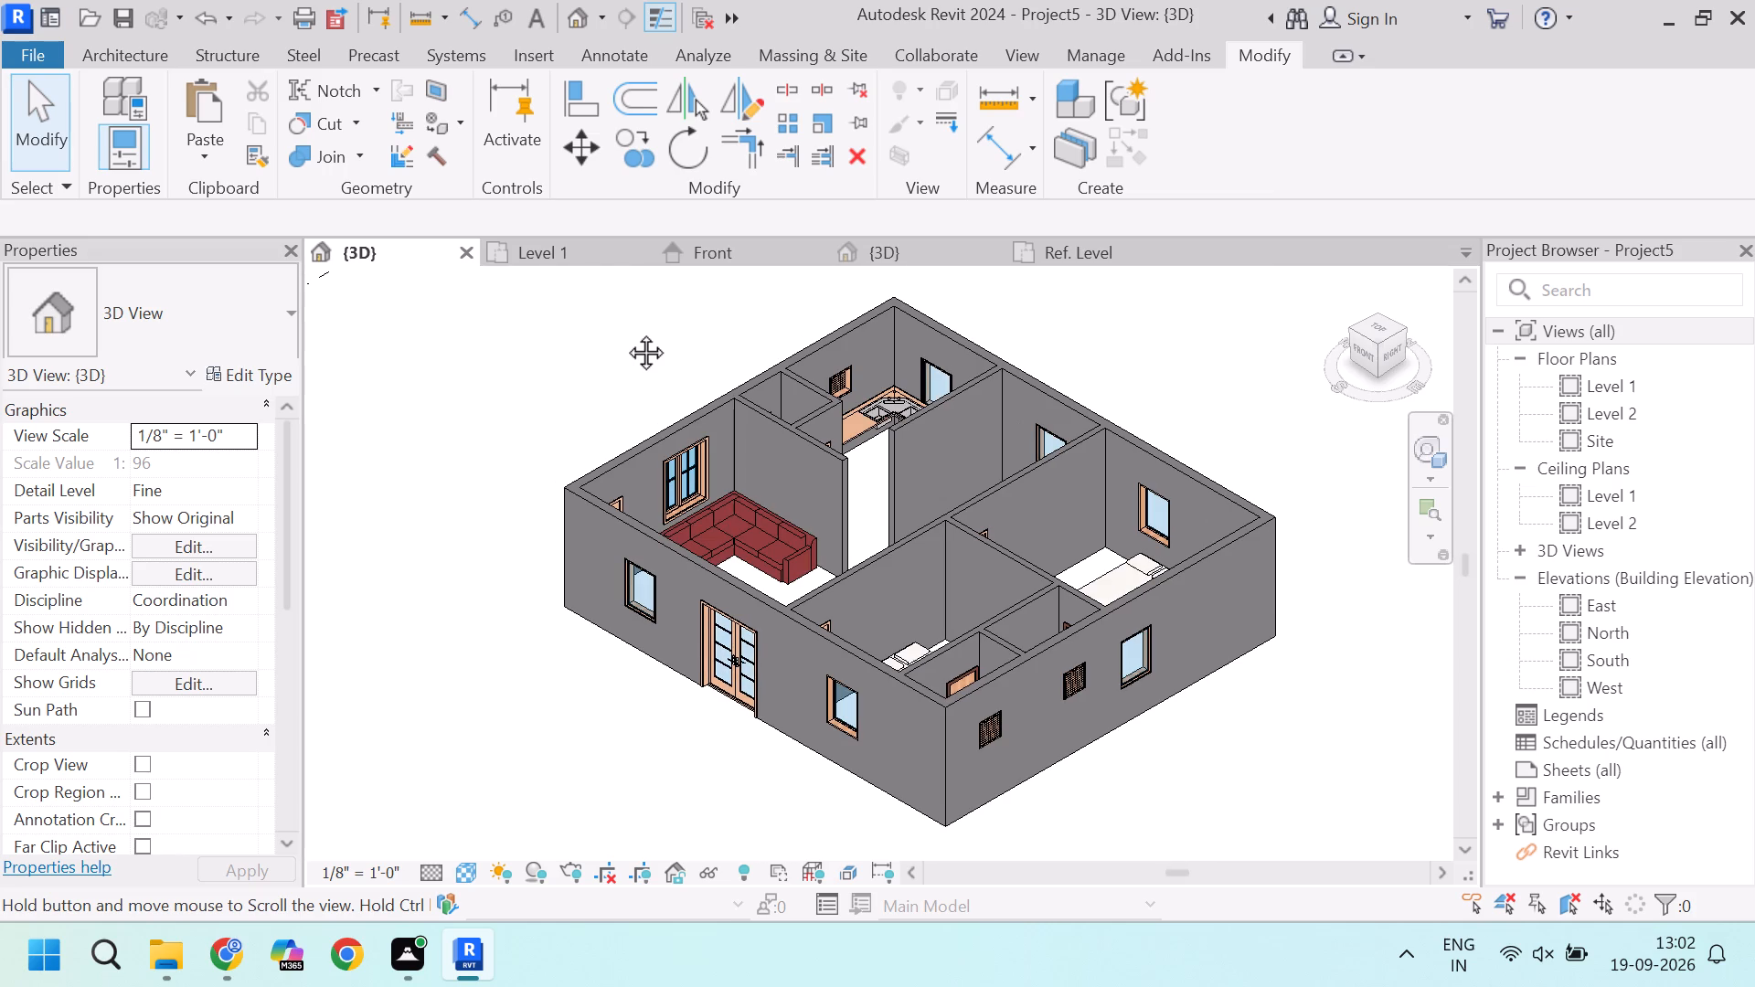
middle_click_drag(625, 332, 604, 324)
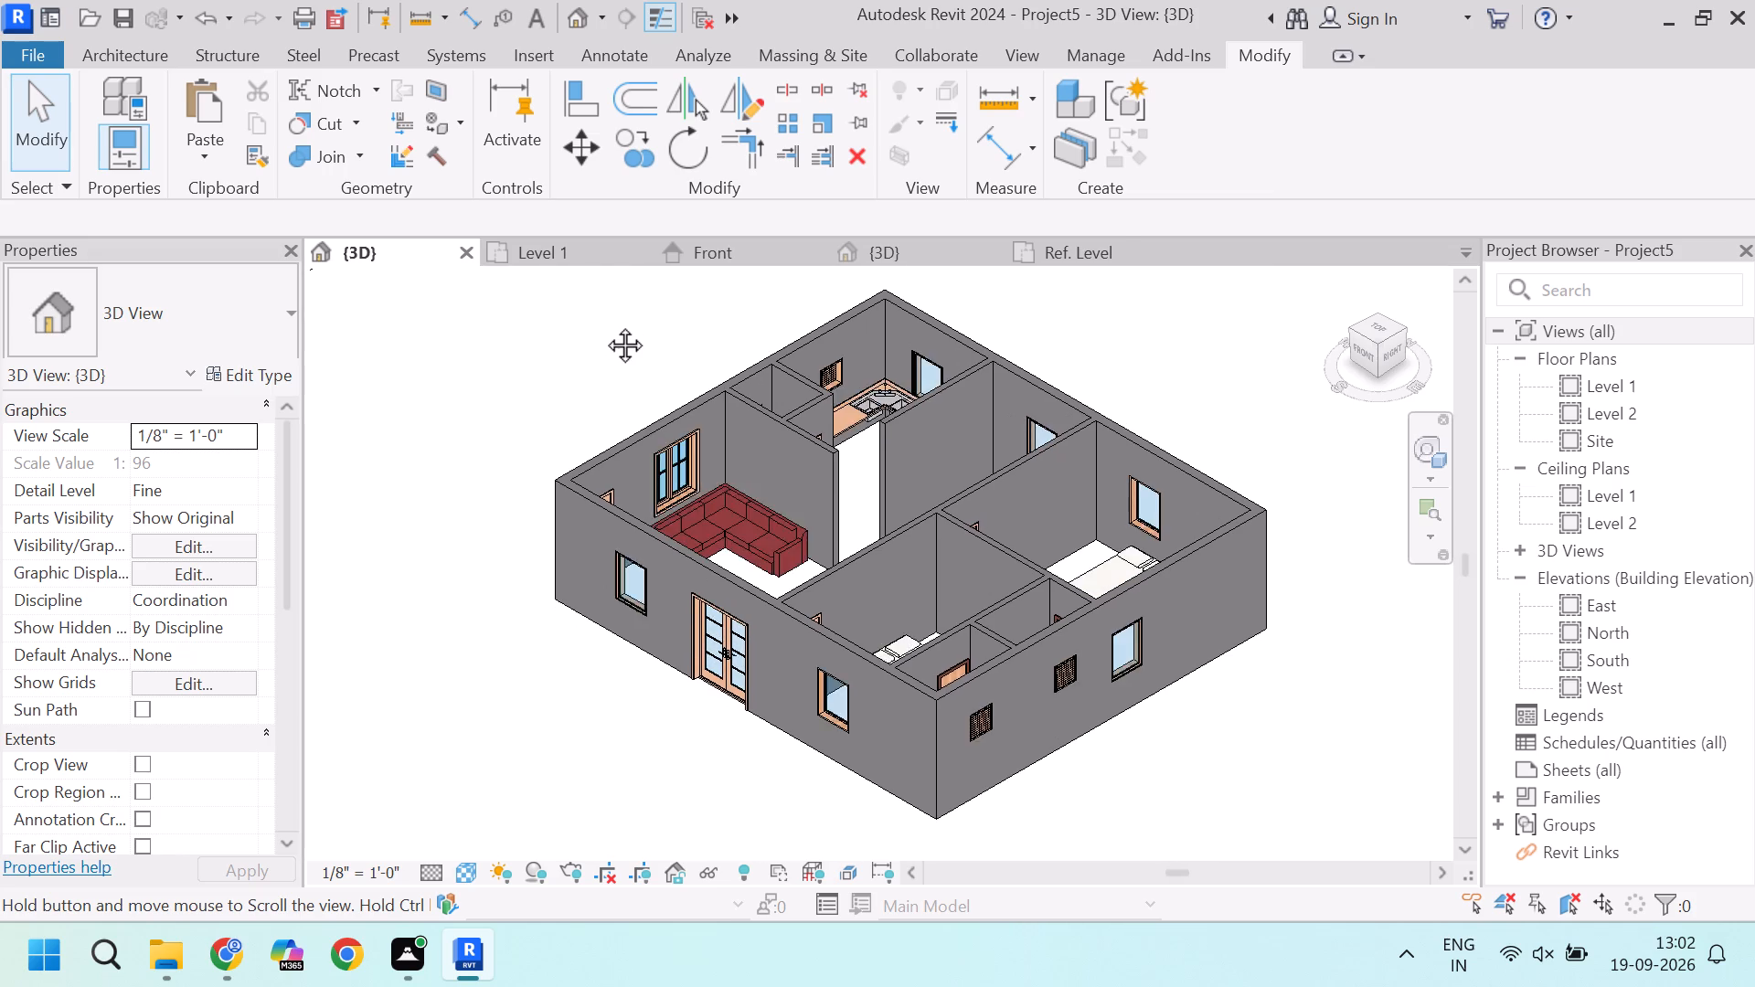
middle_click_drag(604, 324, 598, 321)
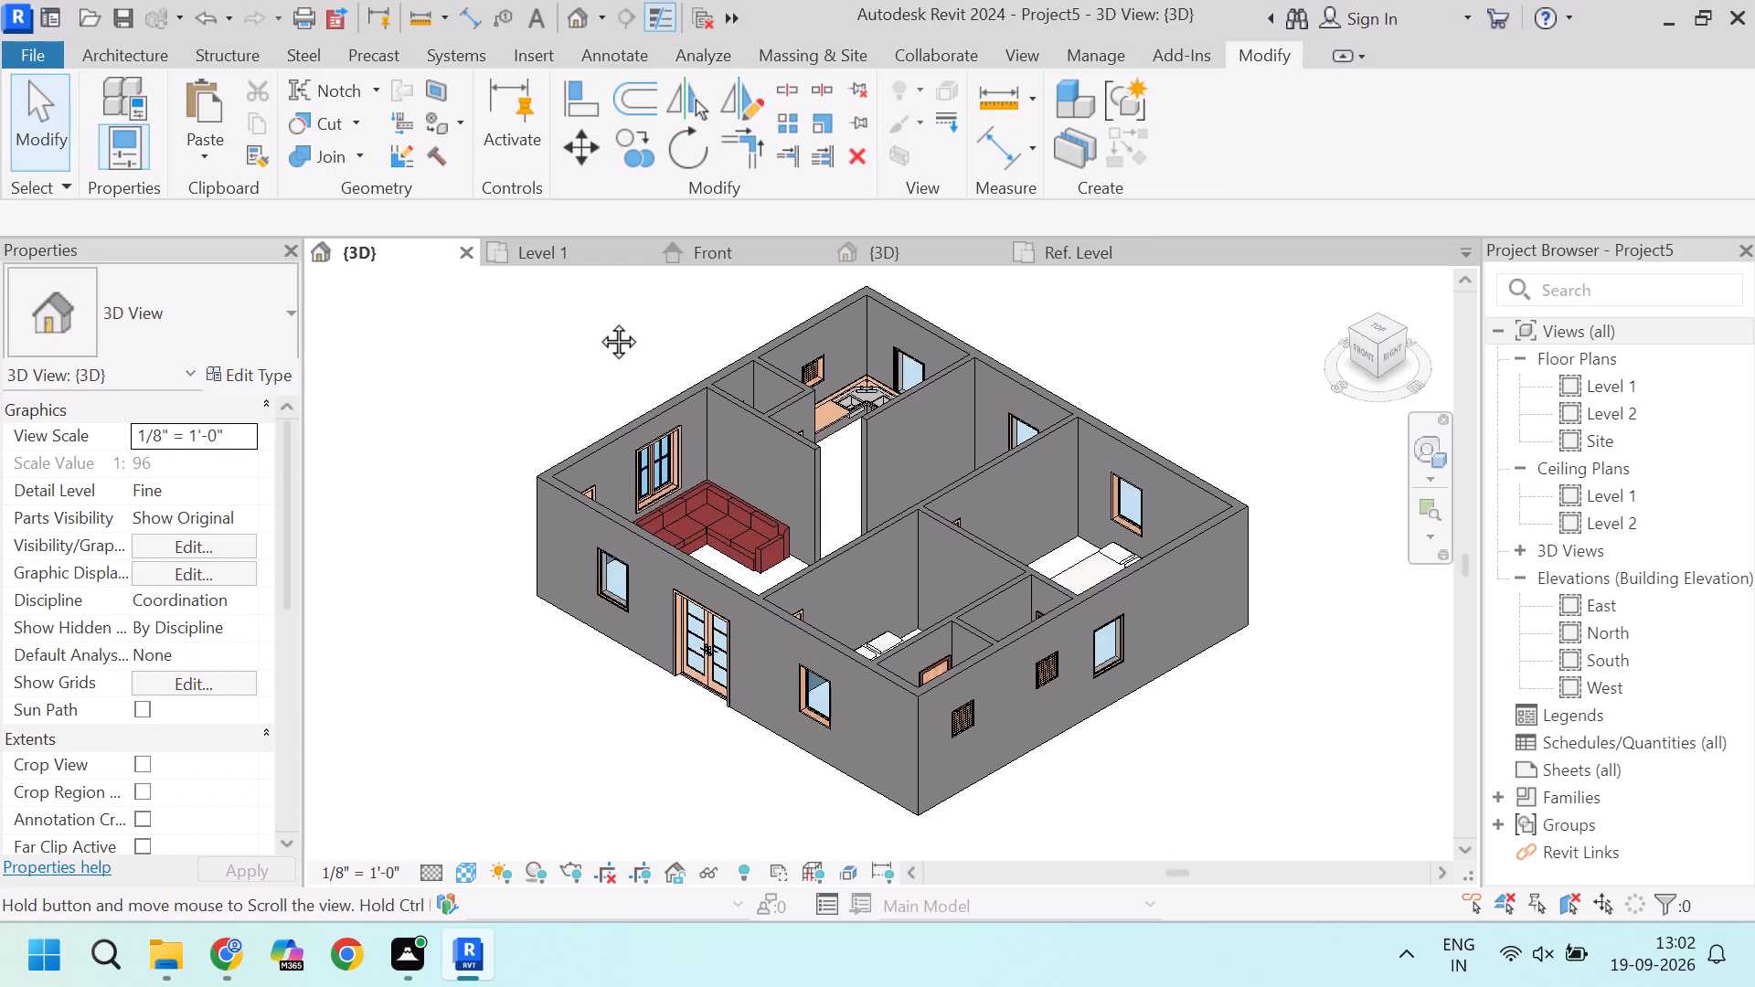
middle_click_drag(598, 321, 607, 320)
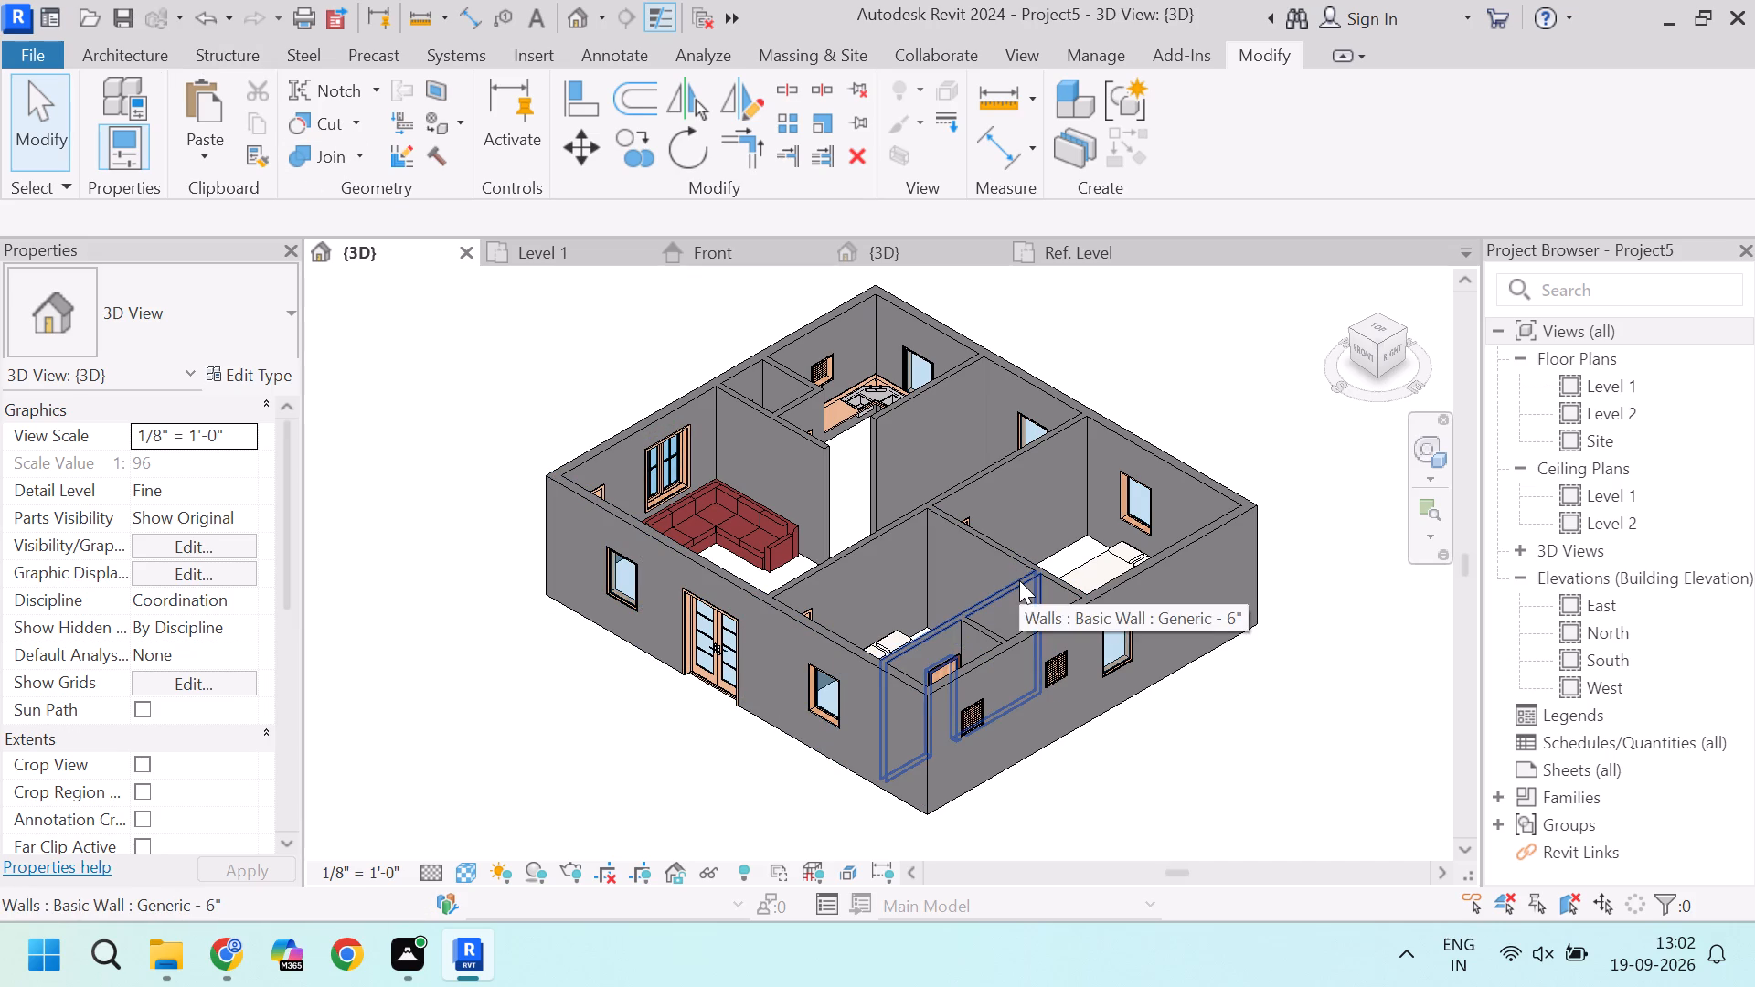
Set the print range to the visible portion of the current window, and preview the 3D view's print page.
key("ctrl+p")
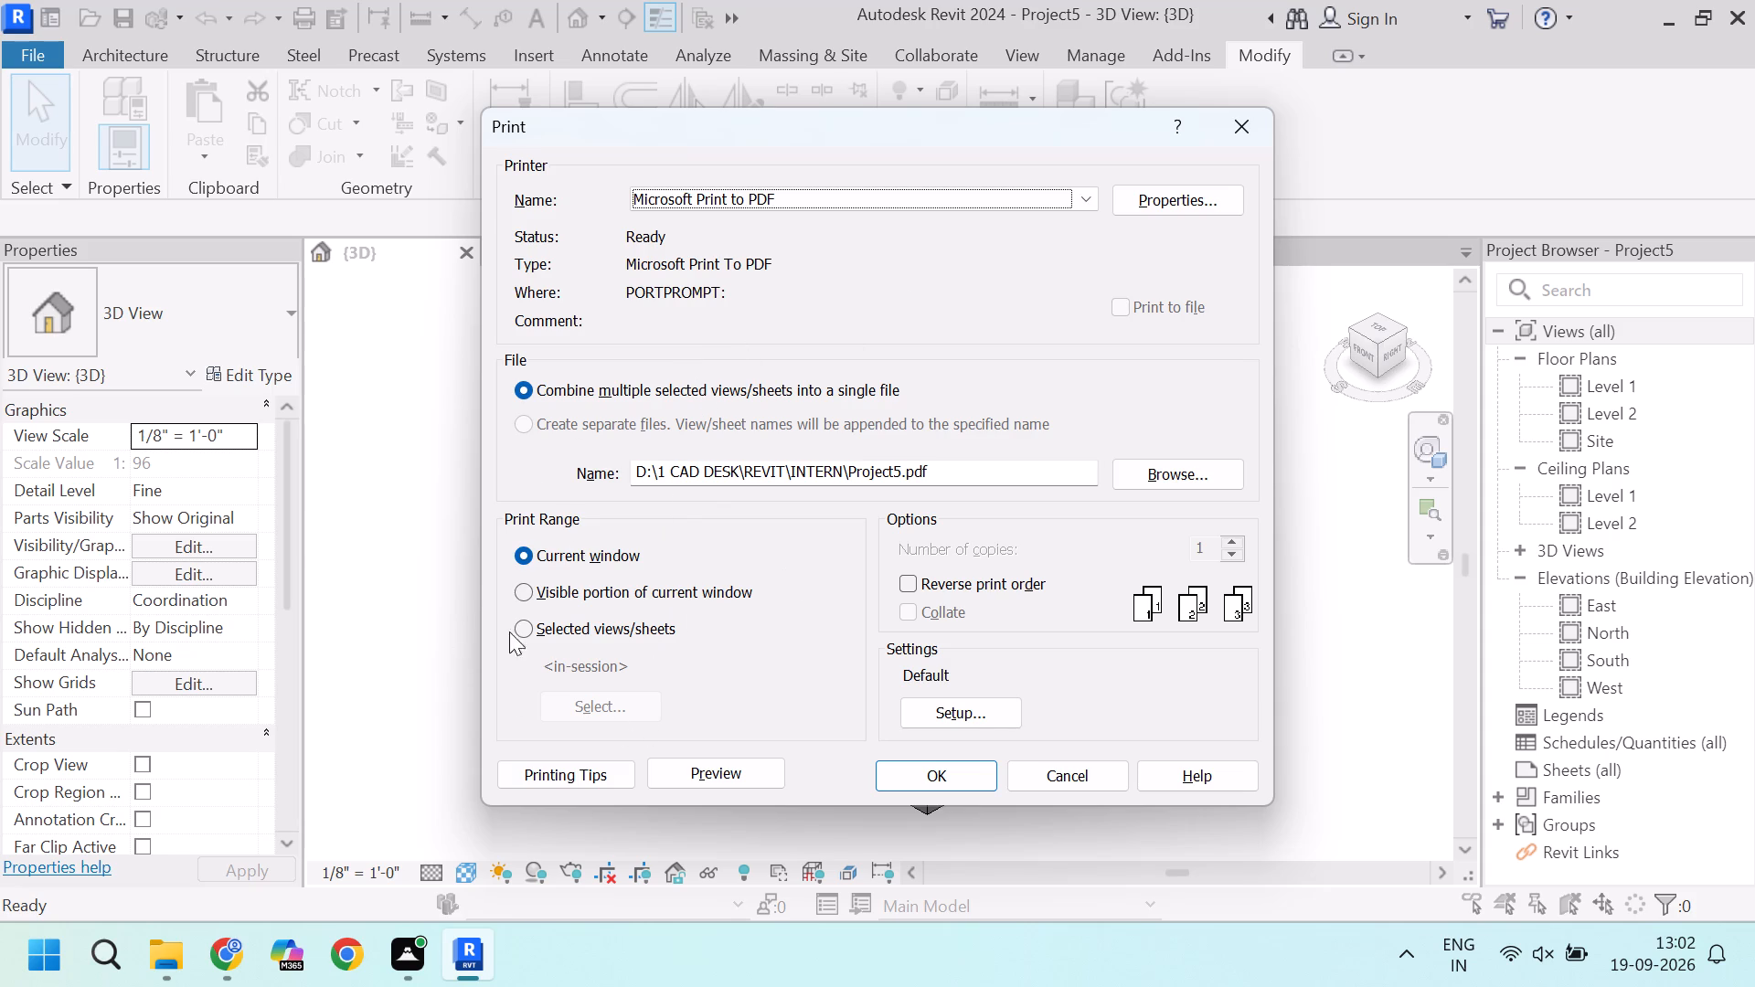
left_click(529, 596)
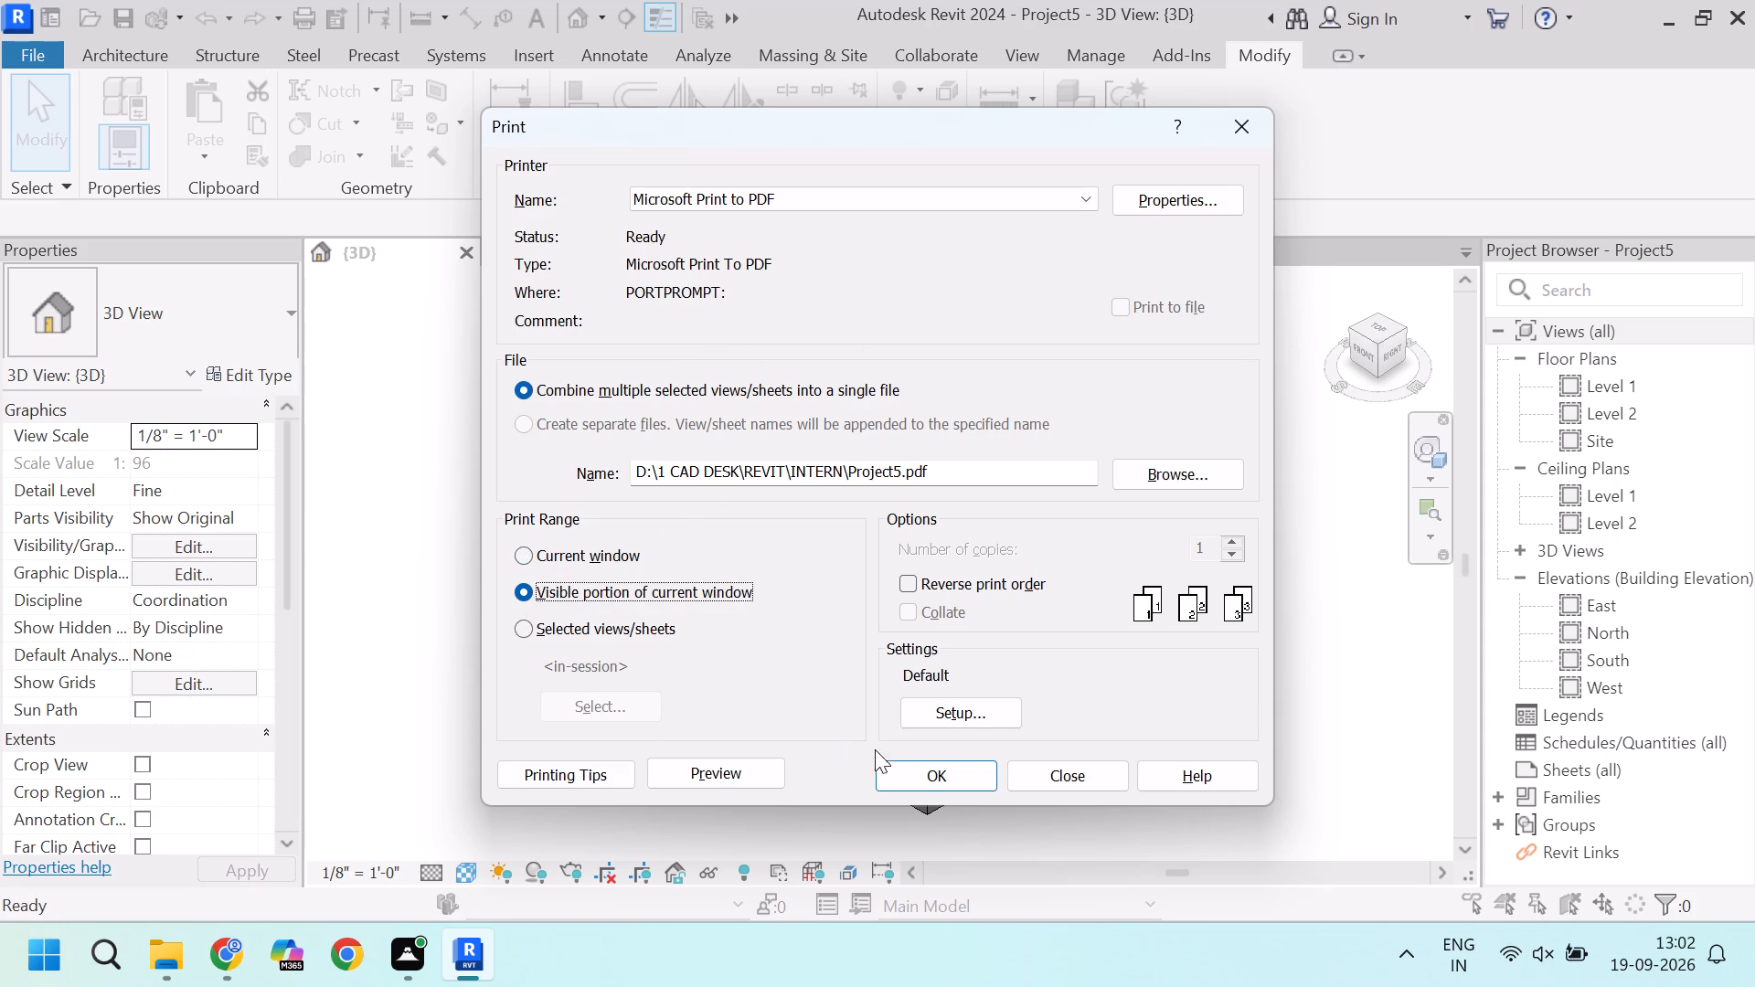
left_click(700, 769)
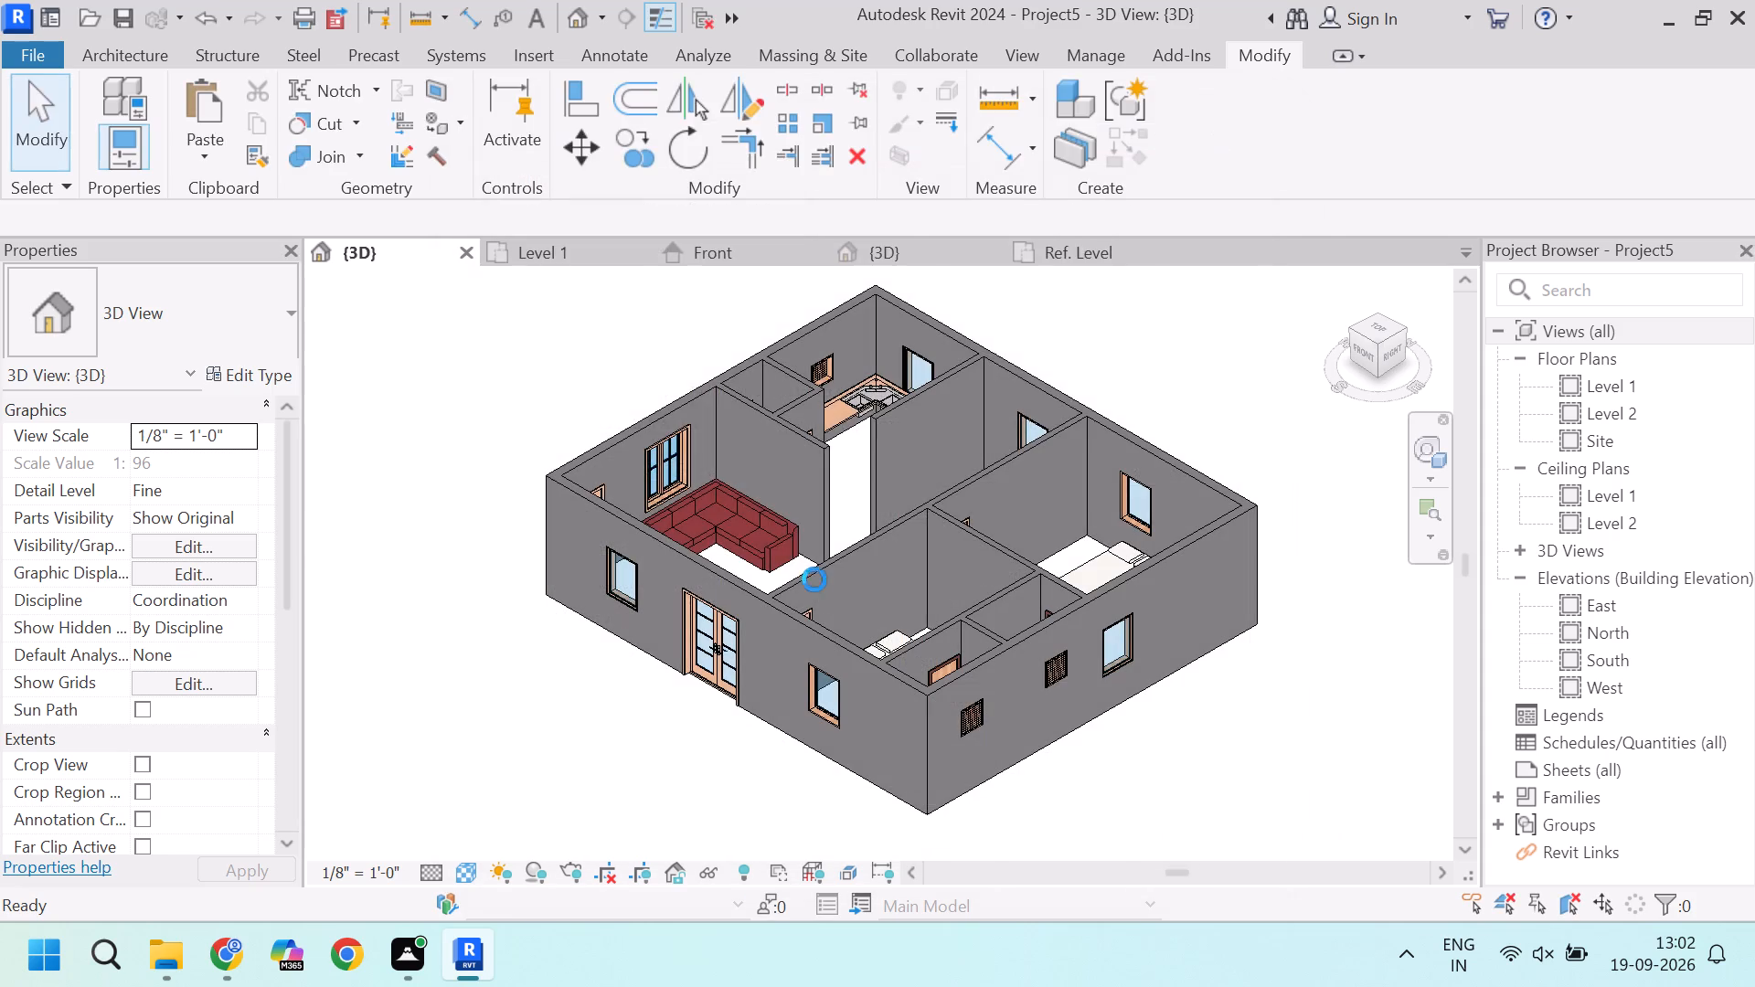
left_click(1030, 539)
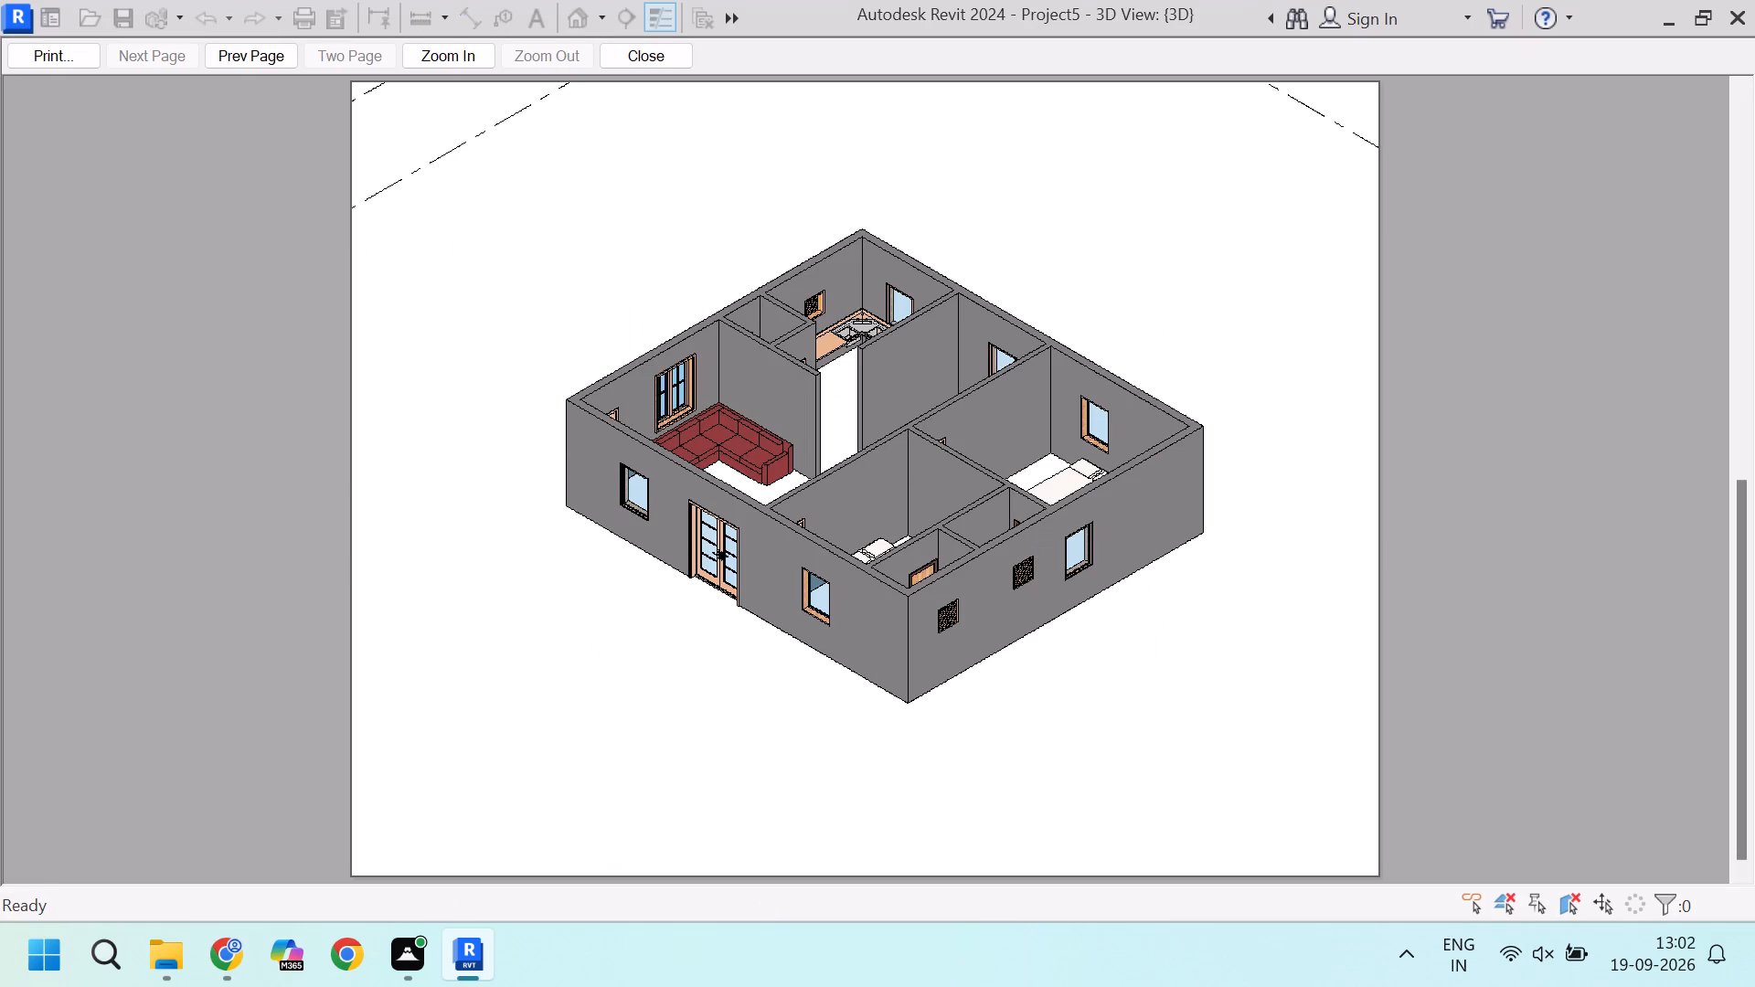
left_click(654, 62)
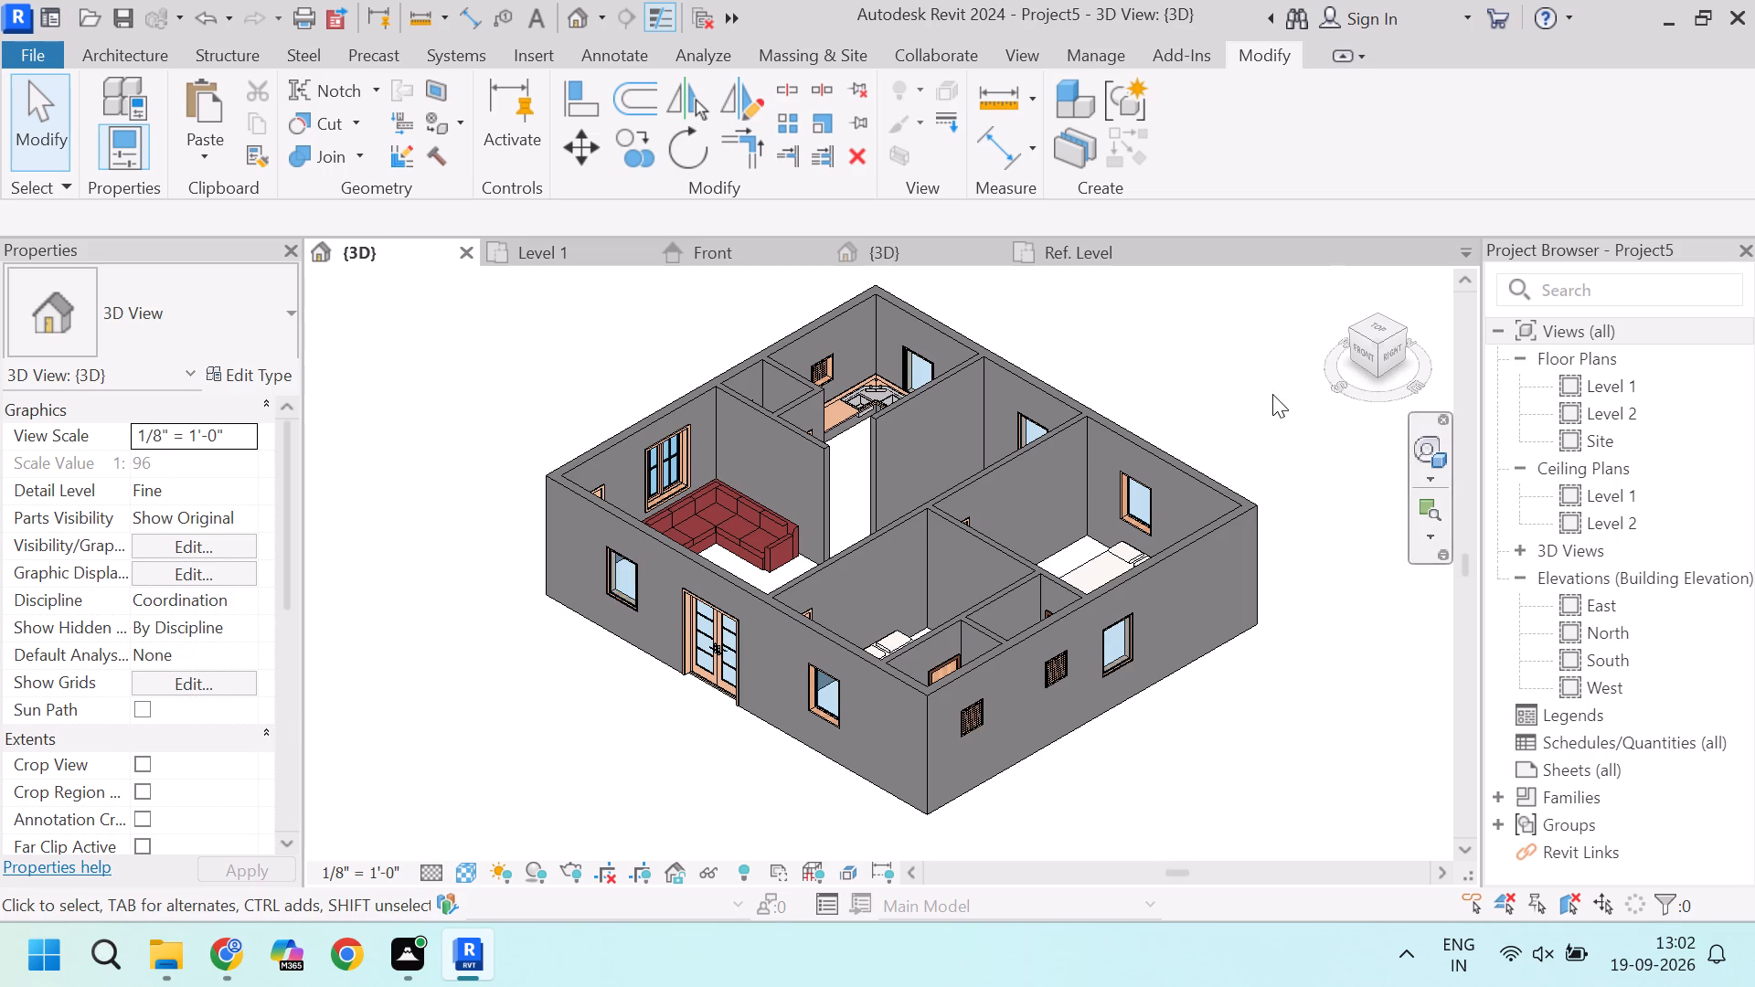
Frame the house slightly larger in the 3D view and preview its print page again.
scroll(1217, 367, "up", 1)
scroll(1225, 373, "down", 1)
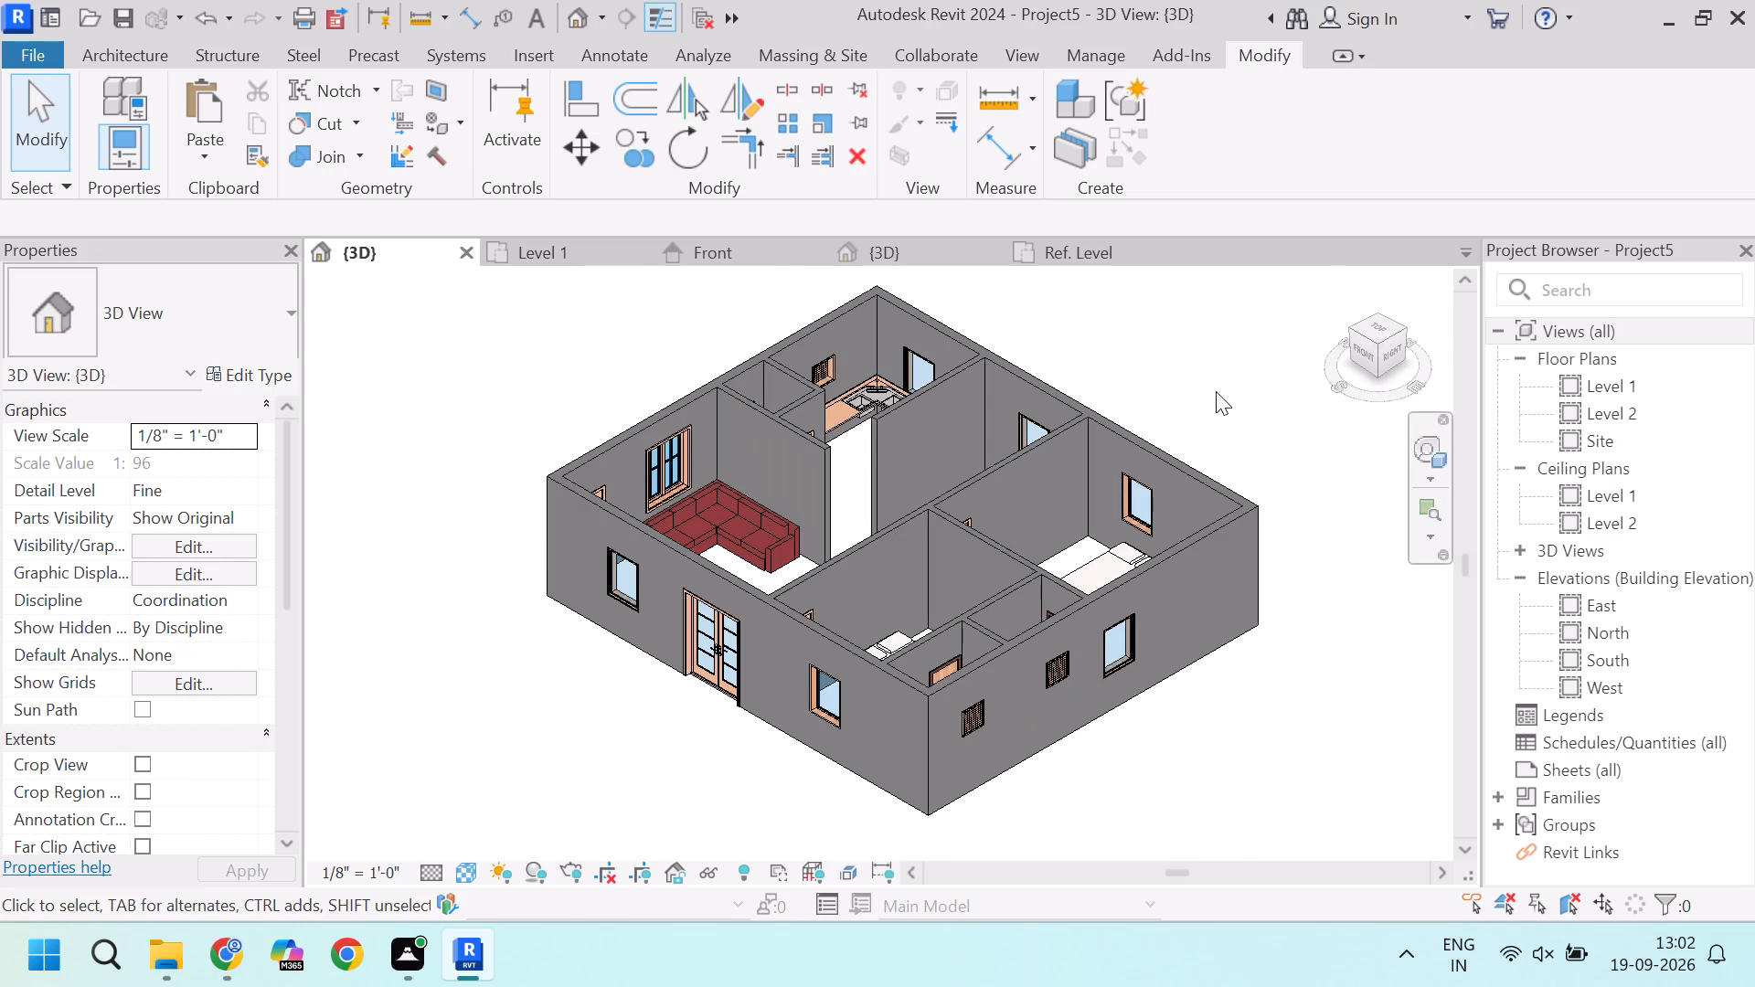
middle_click_drag(1282, 389, 1284, 398)
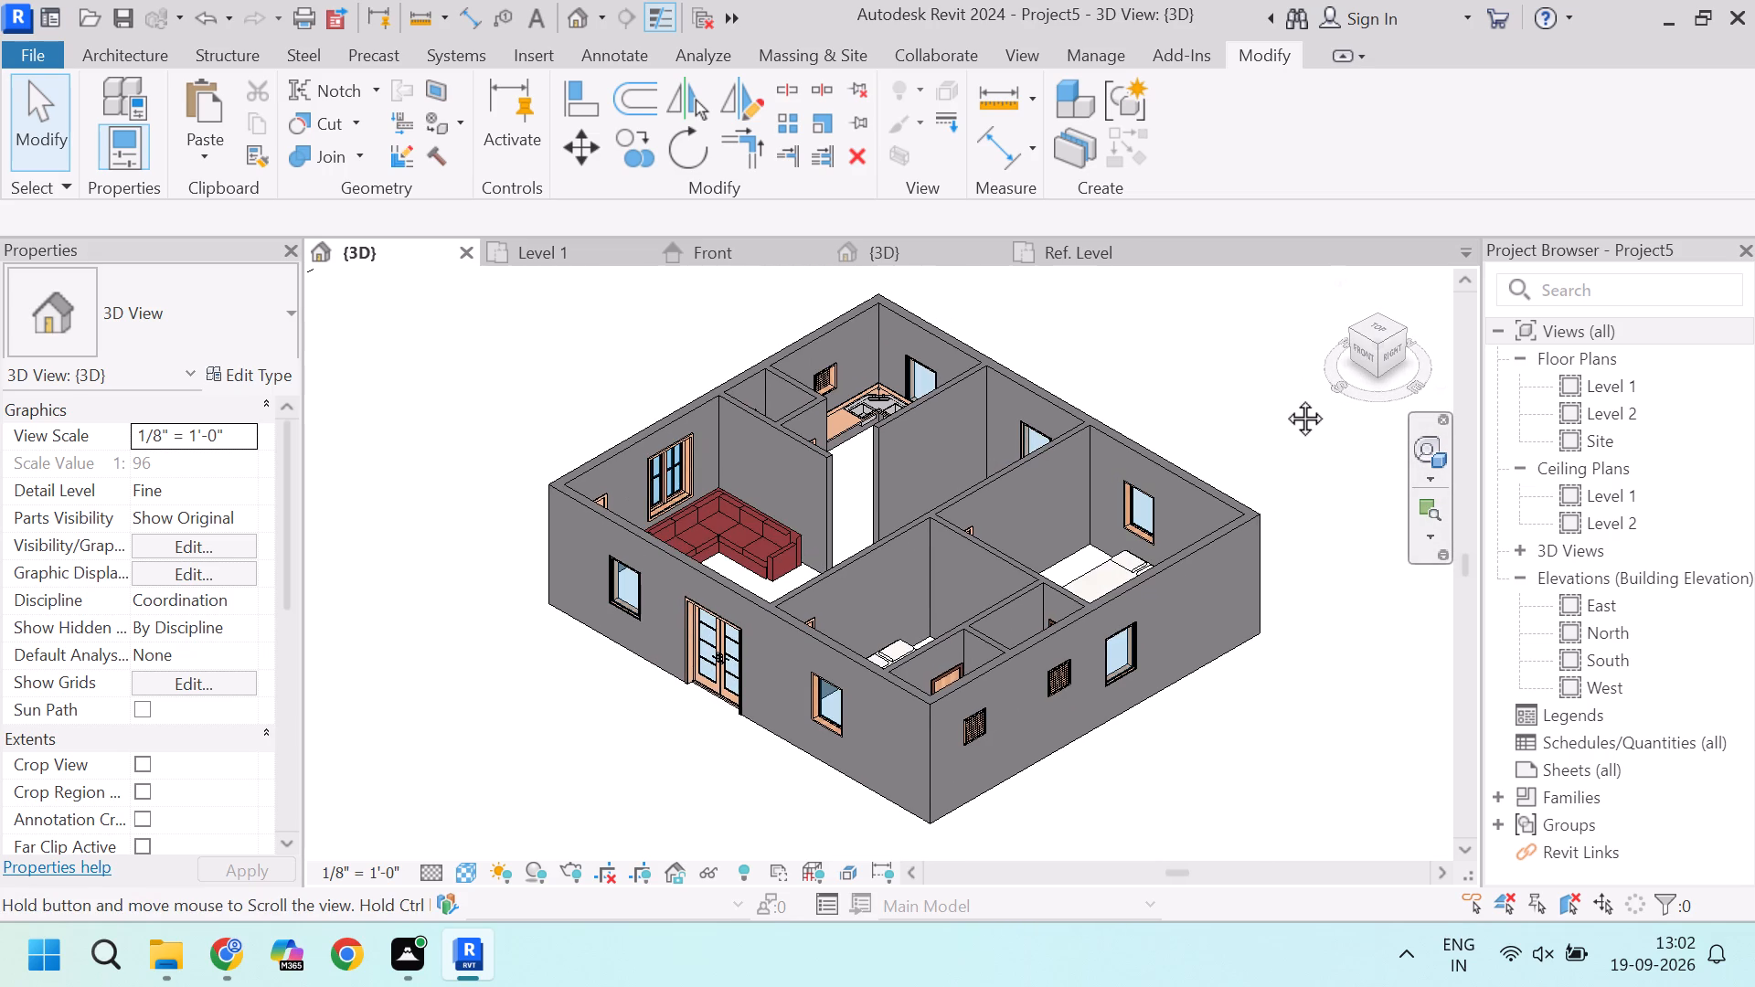
middle_click_drag(1284, 398, 1280, 434)
scroll(1280, 434, "up", 1)
scroll(1280, 434, "down", 2)
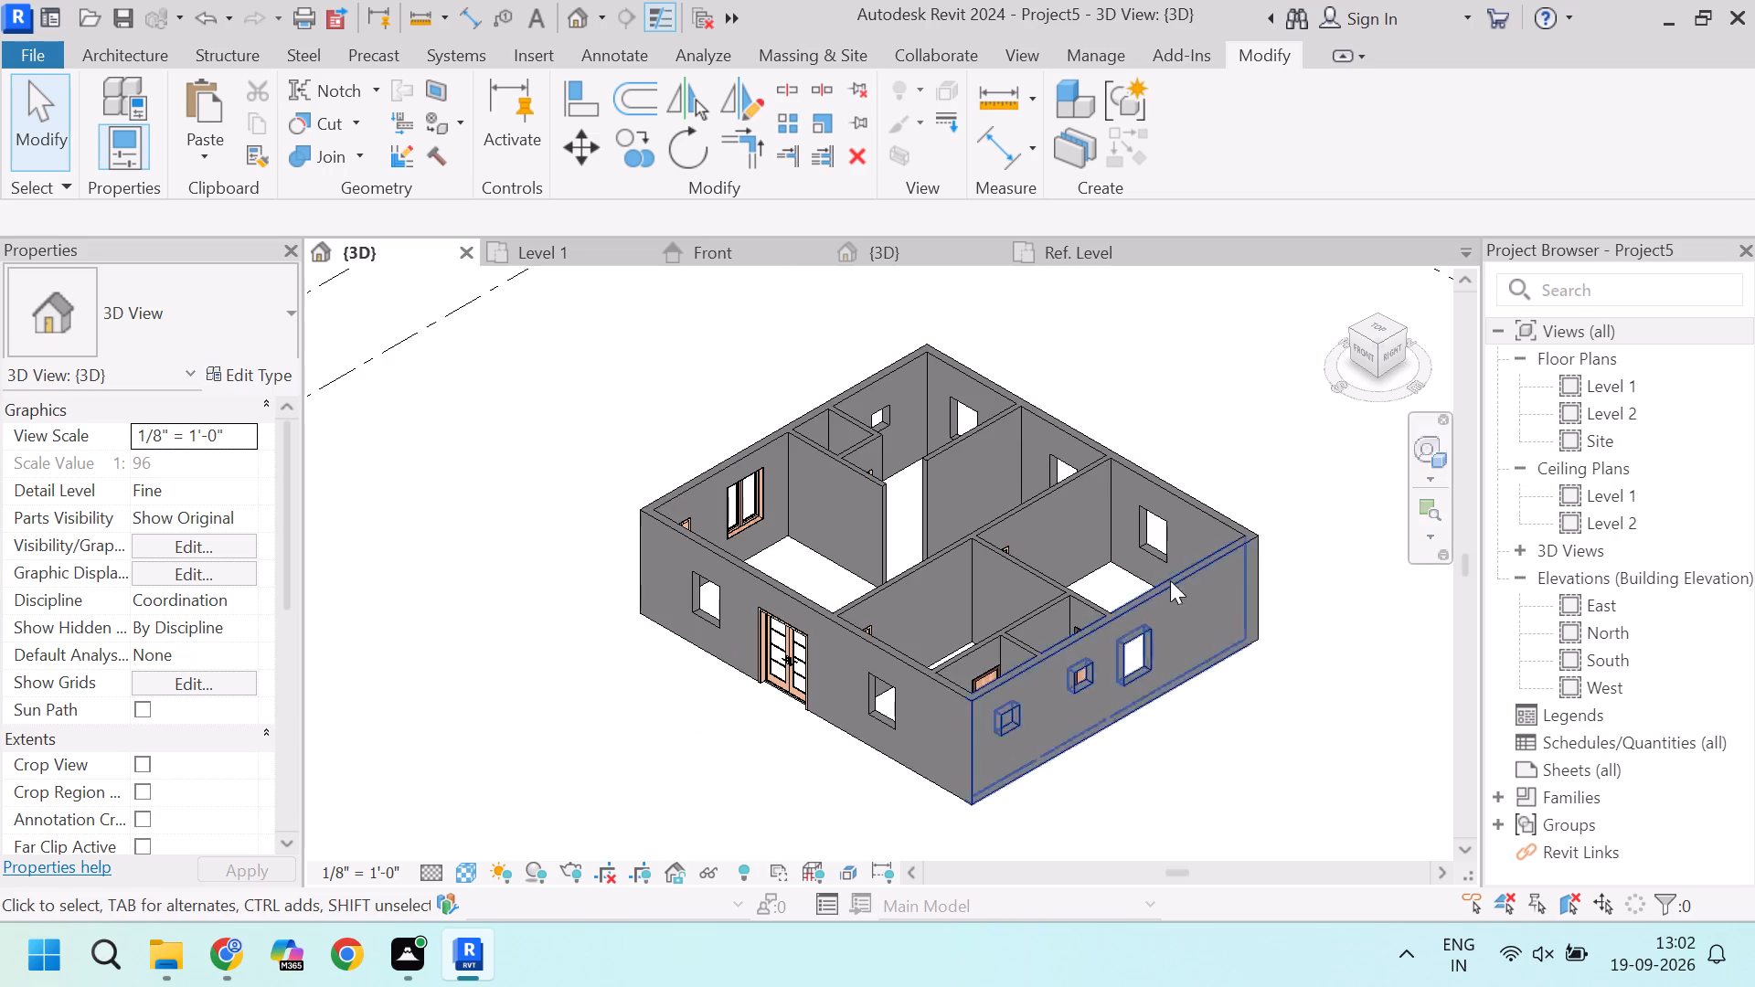
scroll(1098, 753, "up", 2)
scroll(1128, 784, "down", 1)
scroll(1132, 404, "up", 1)
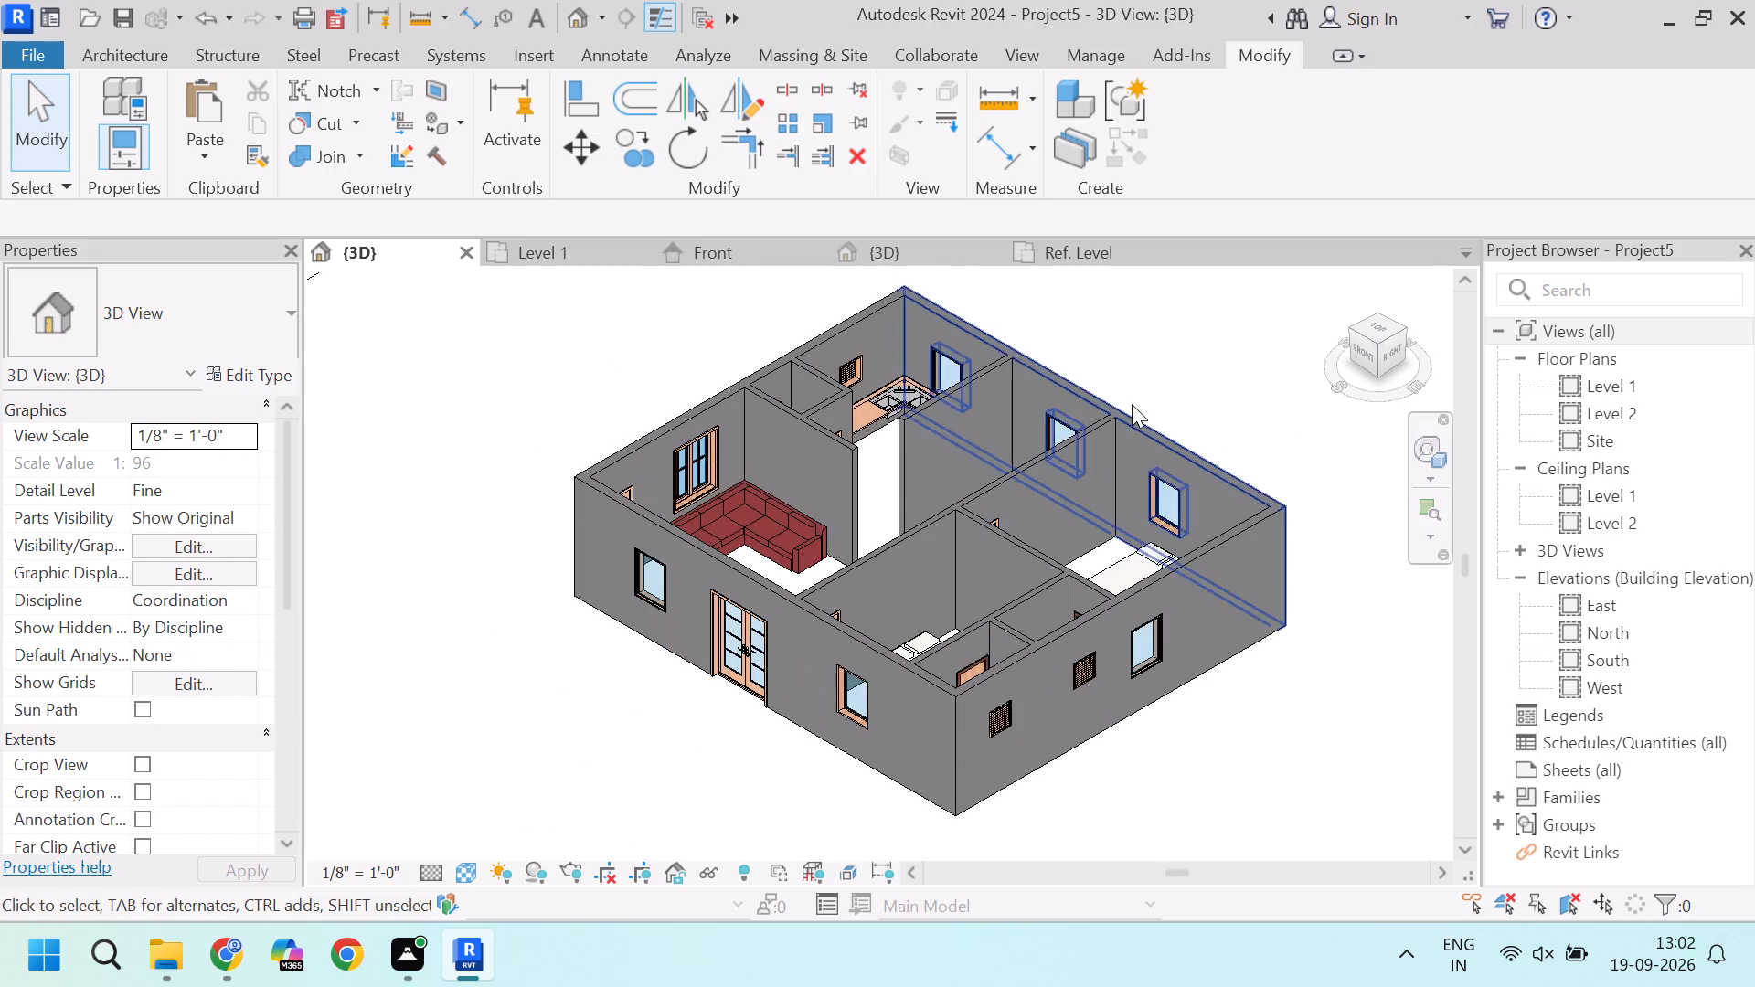
scroll(1203, 417, "down", 1)
scroll(1121, 419, "up", 1)
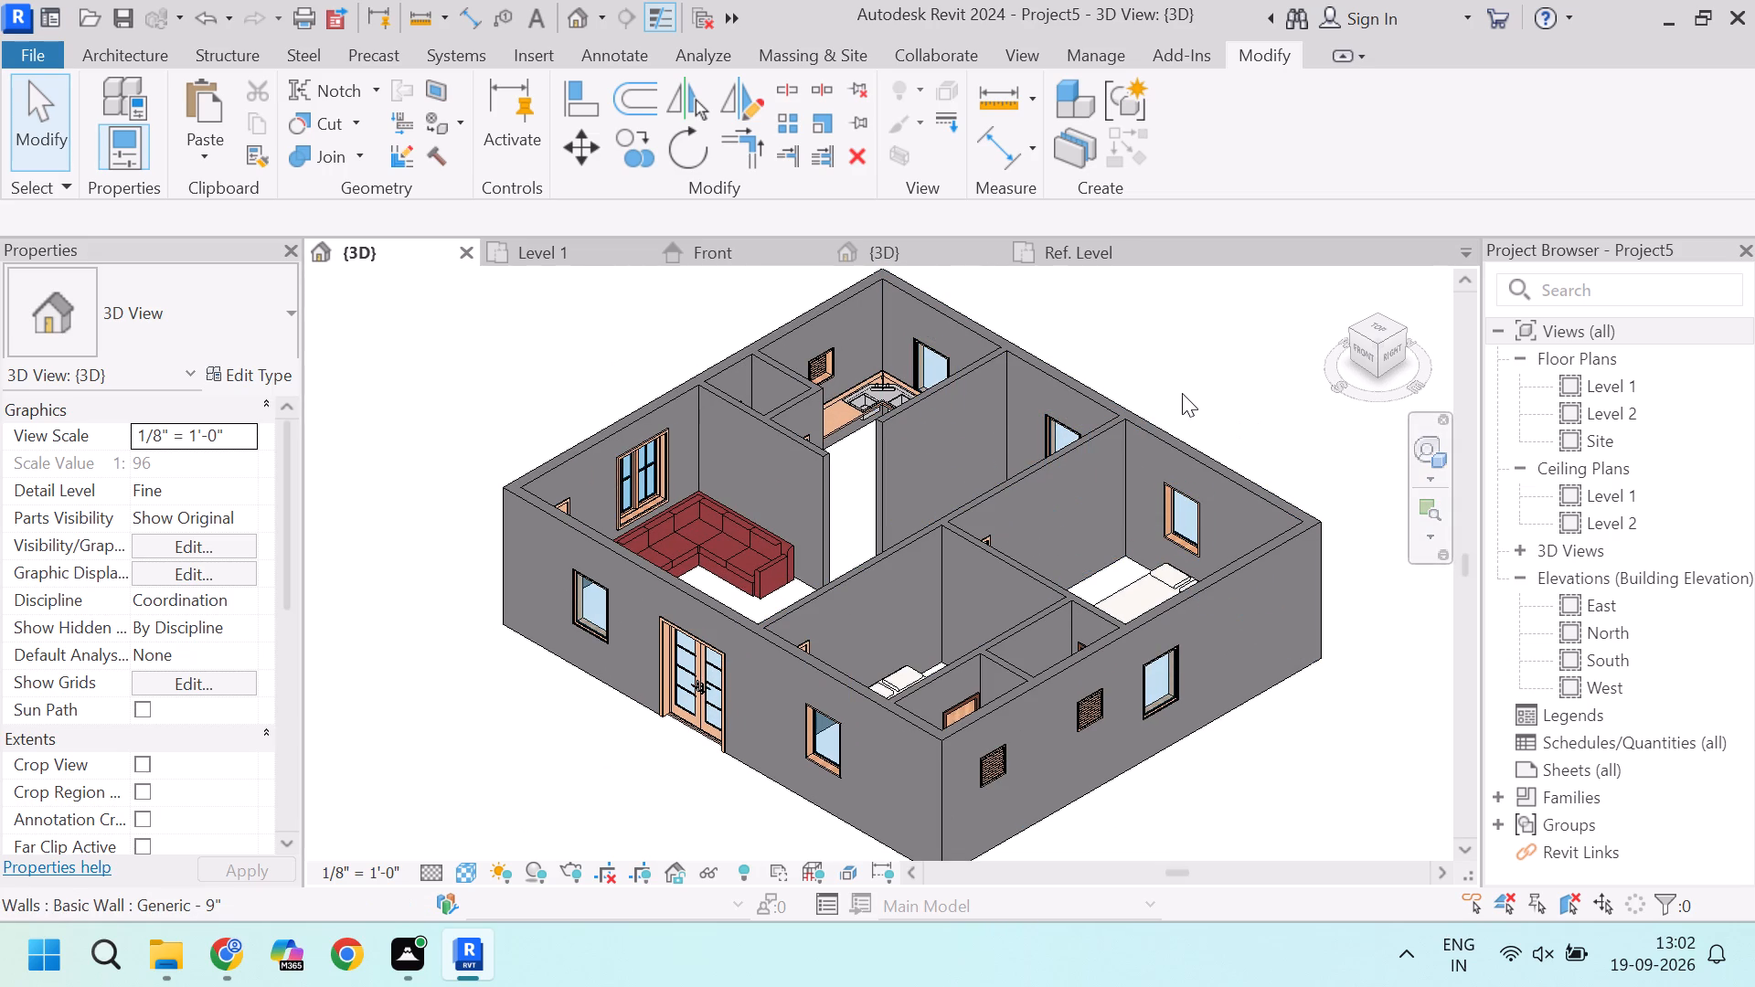
key("ctrl+p")
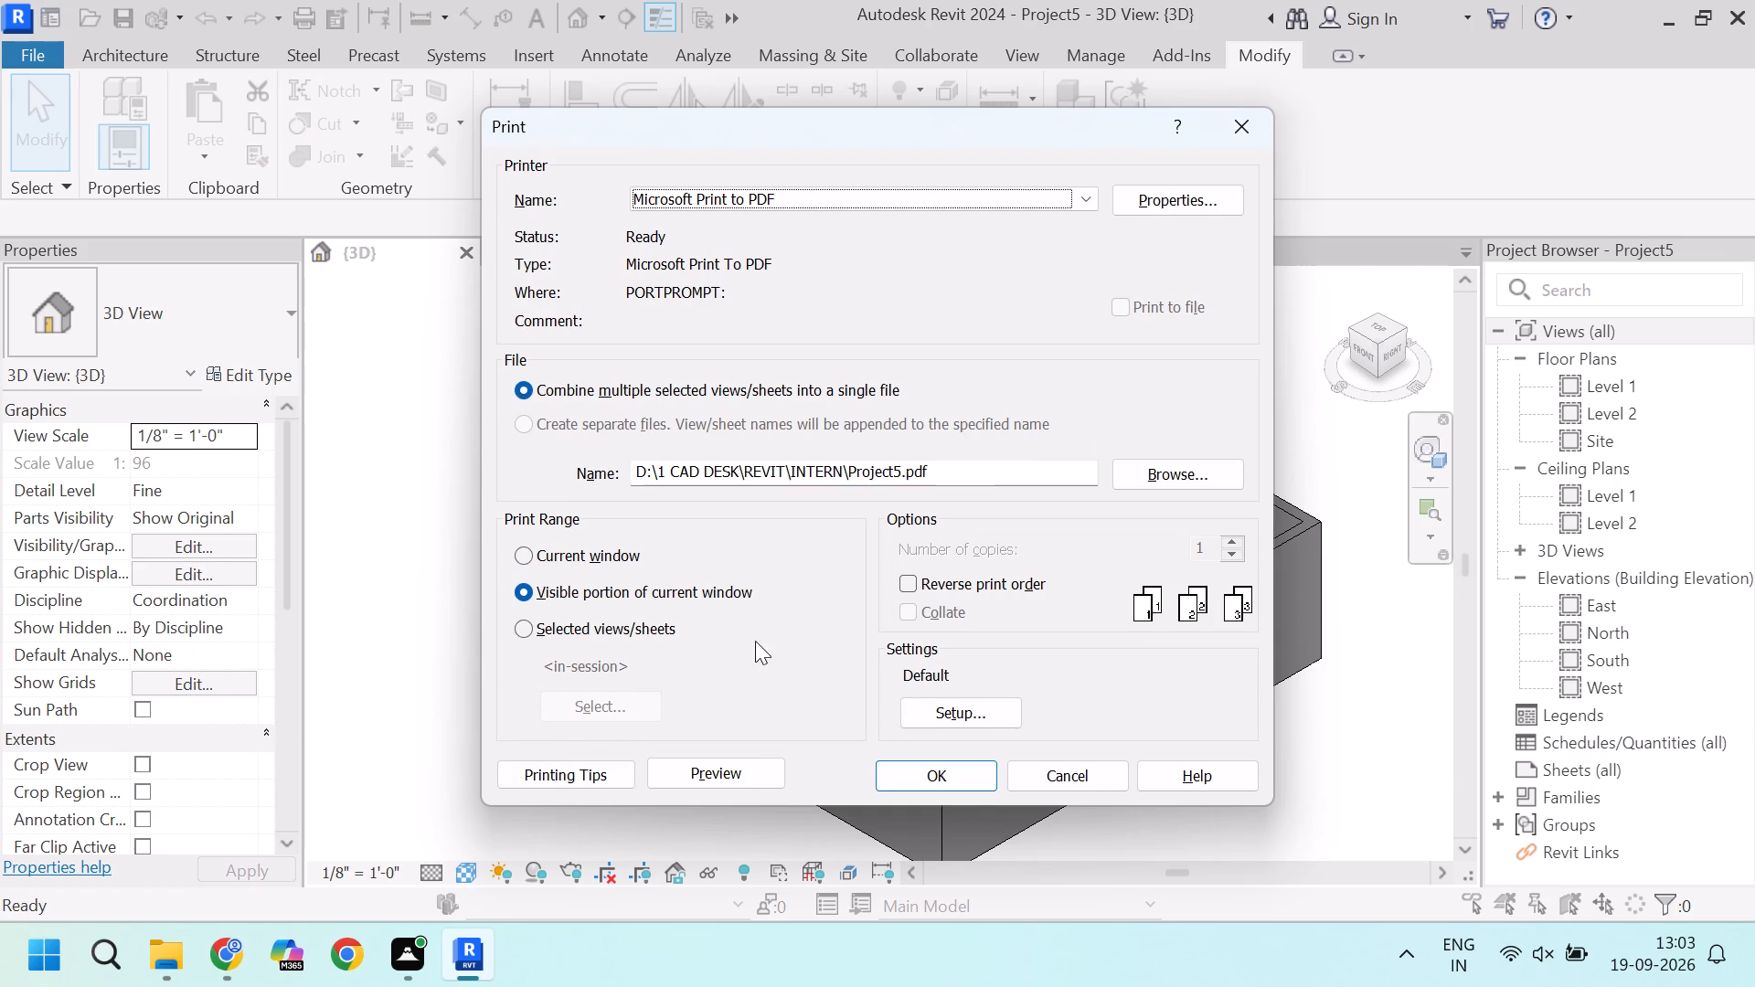
left_click(716, 782)
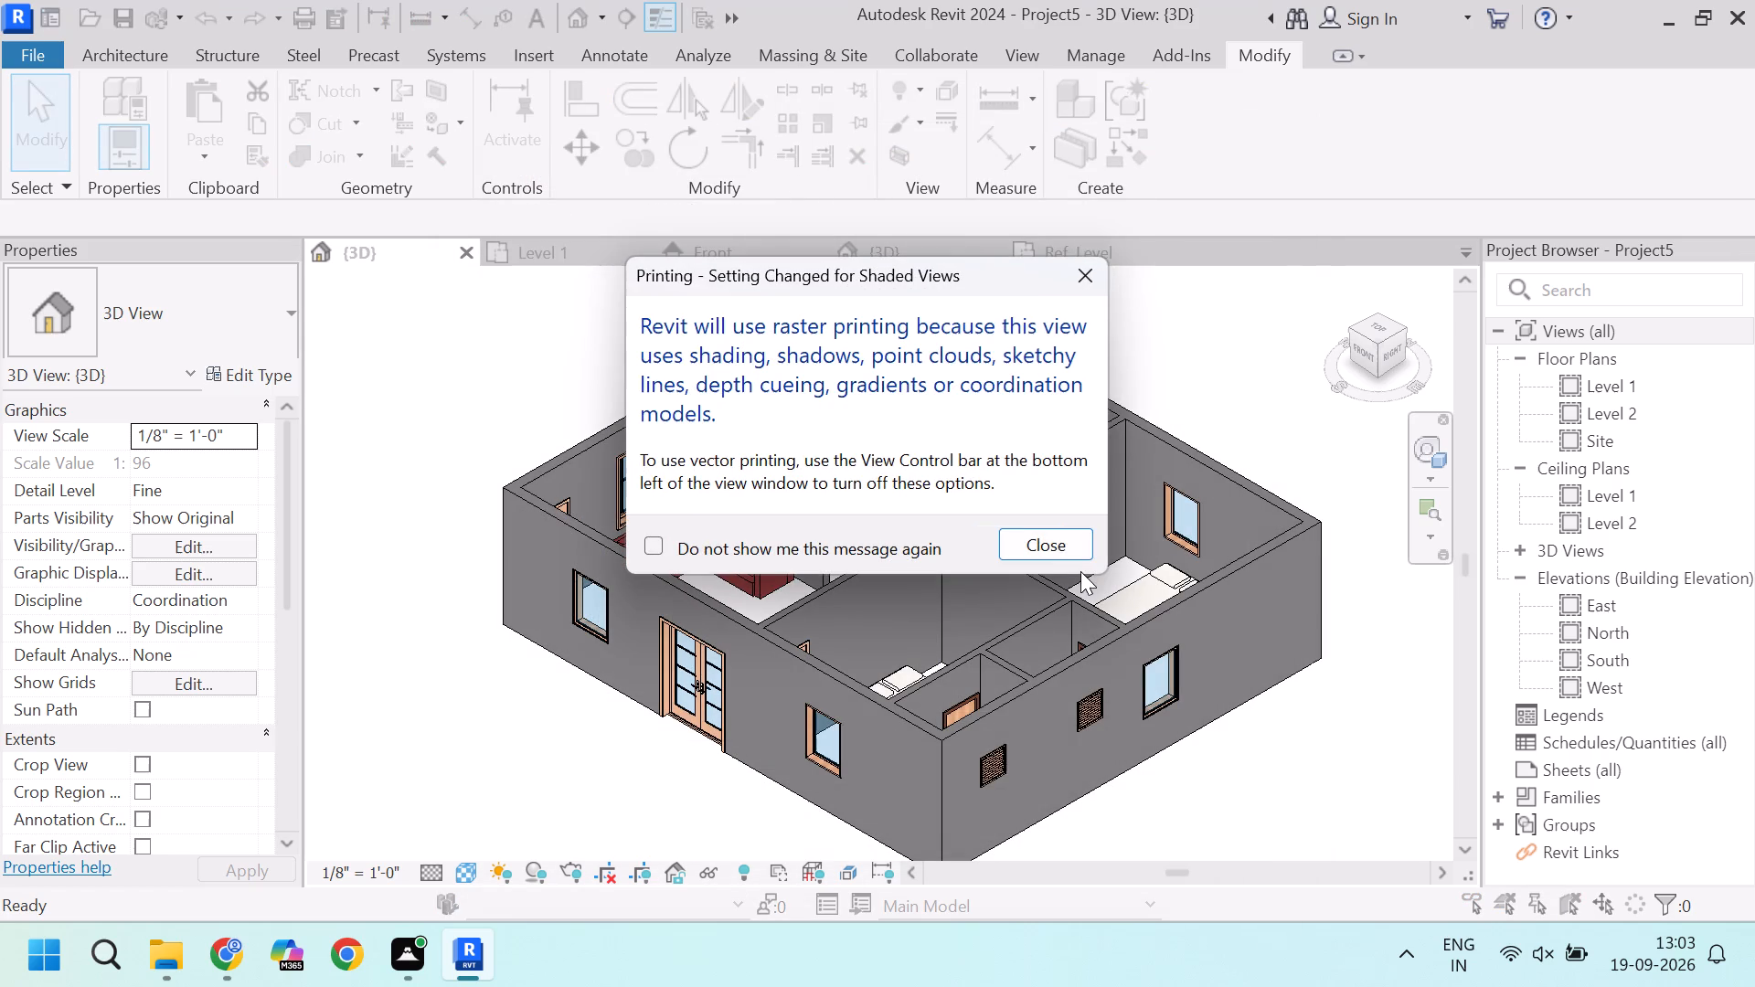
left_click(1047, 537)
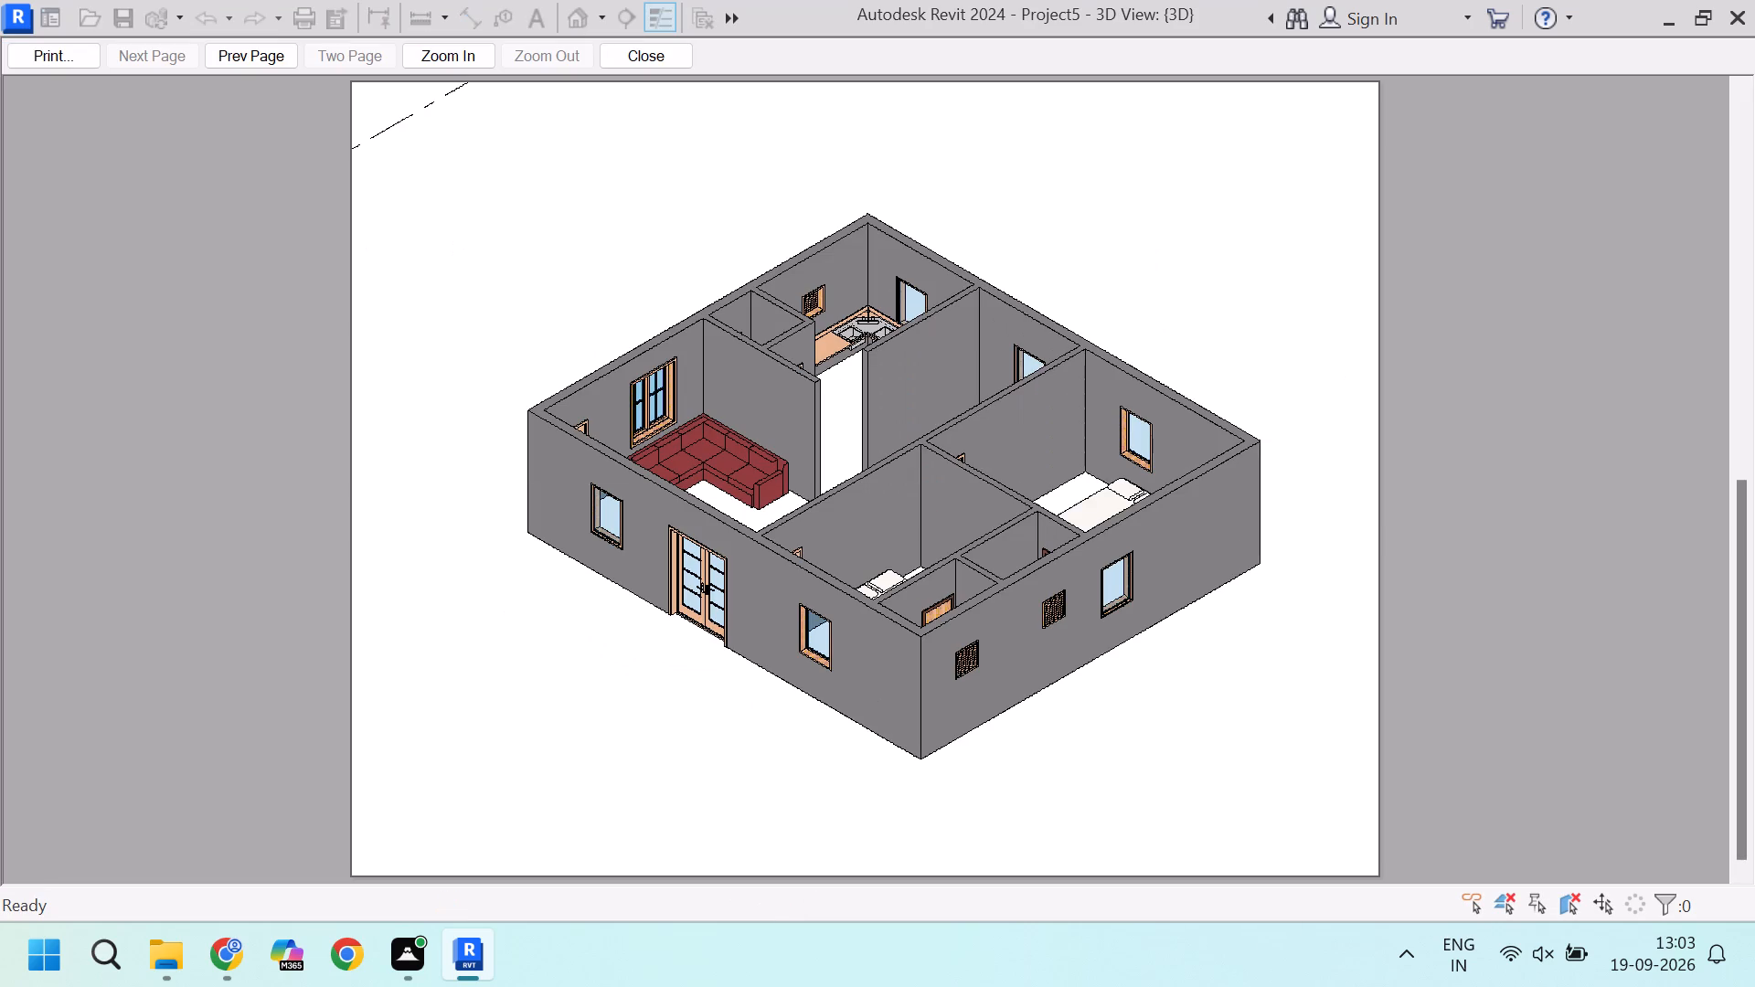
left_click(653, 58)
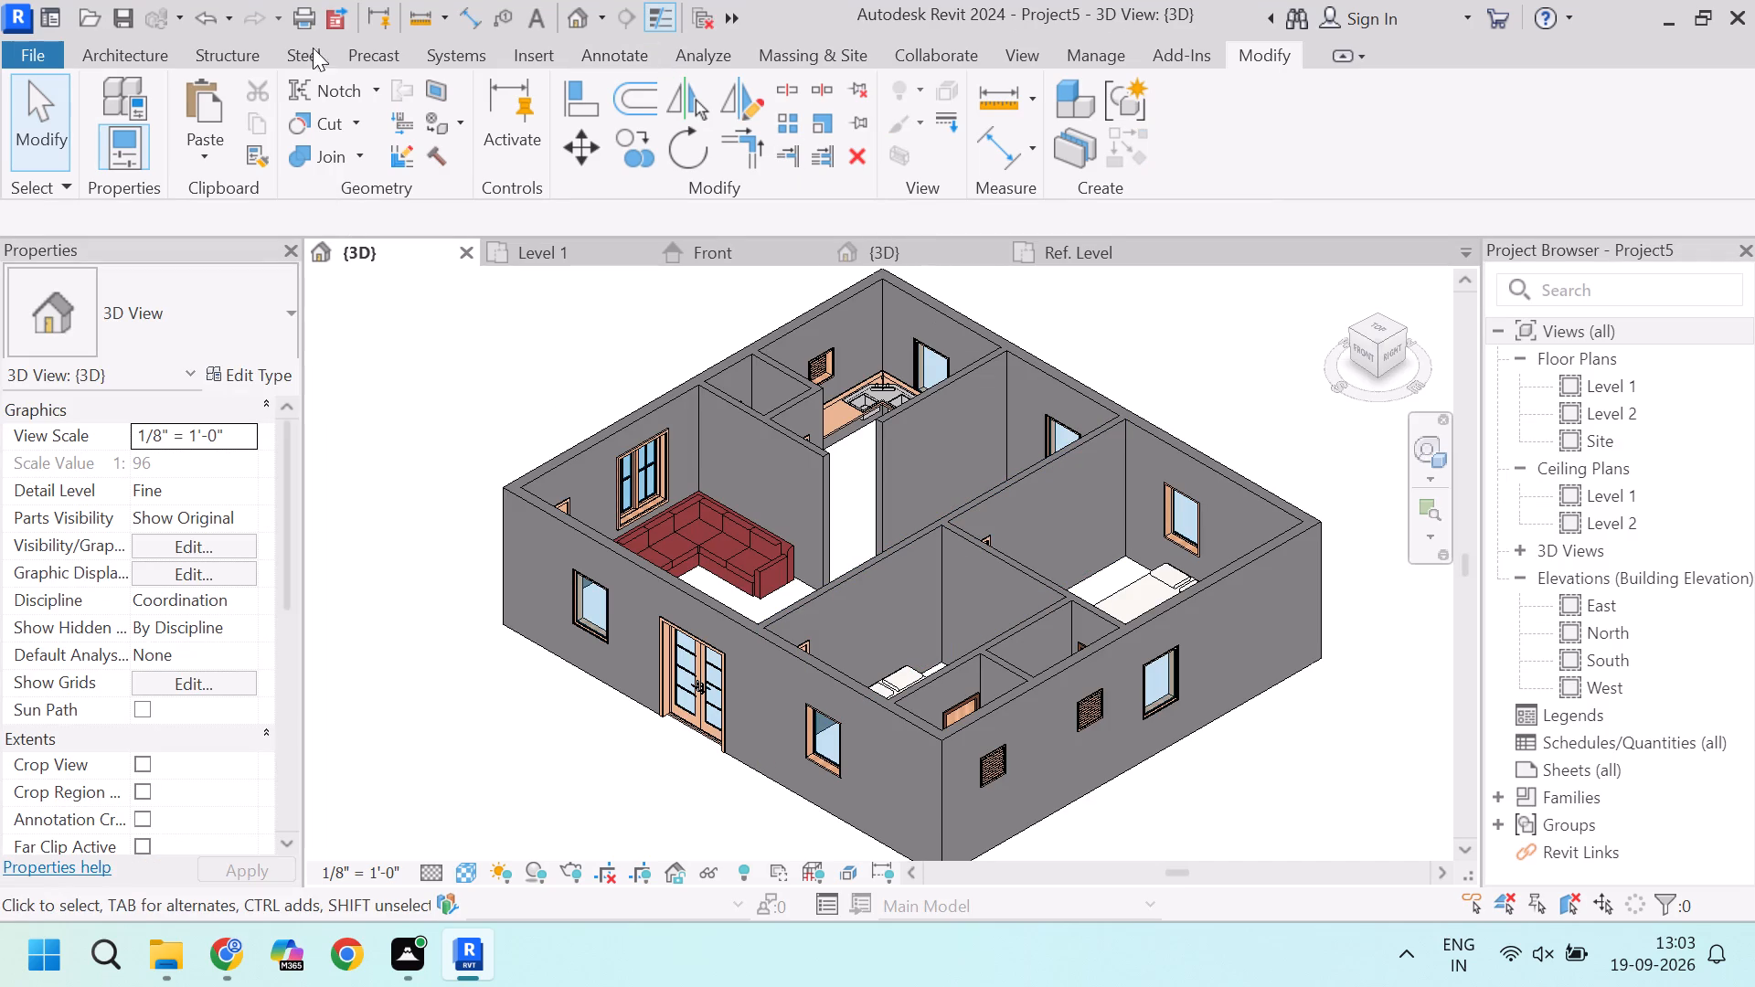
Reopen the print preview and examine the whole house on the page at enlarged magnifications.
left_click(43, 49)
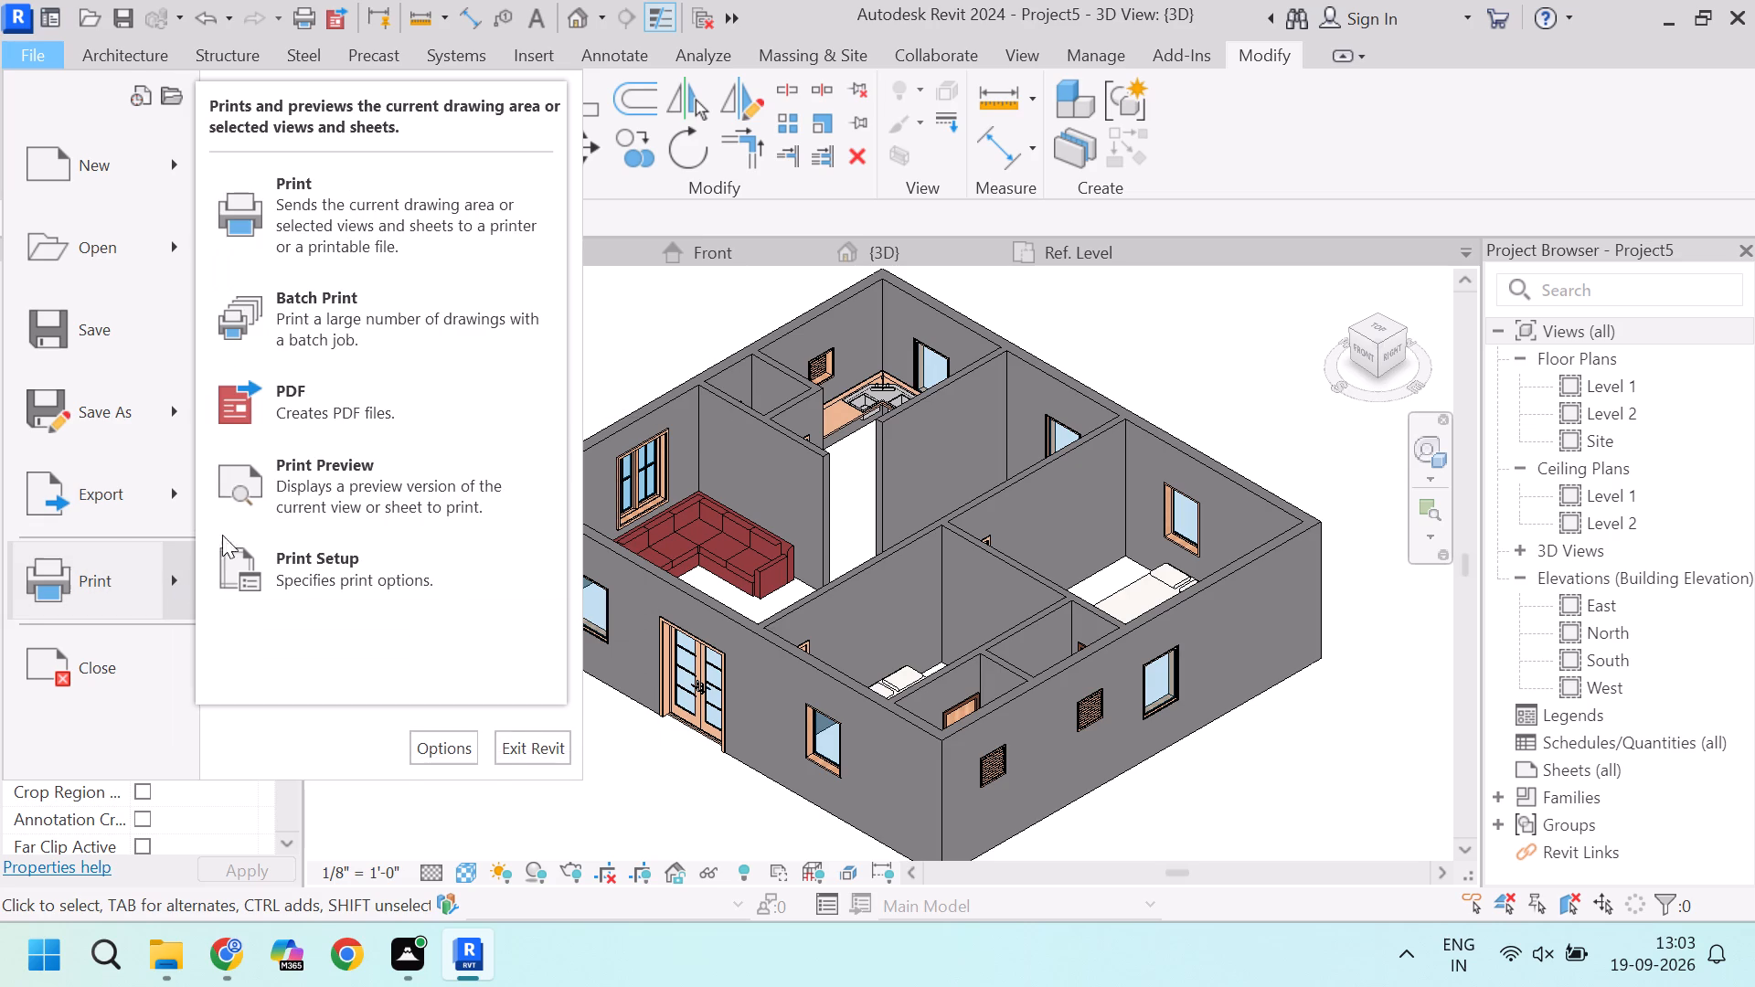
left_click(338, 480)
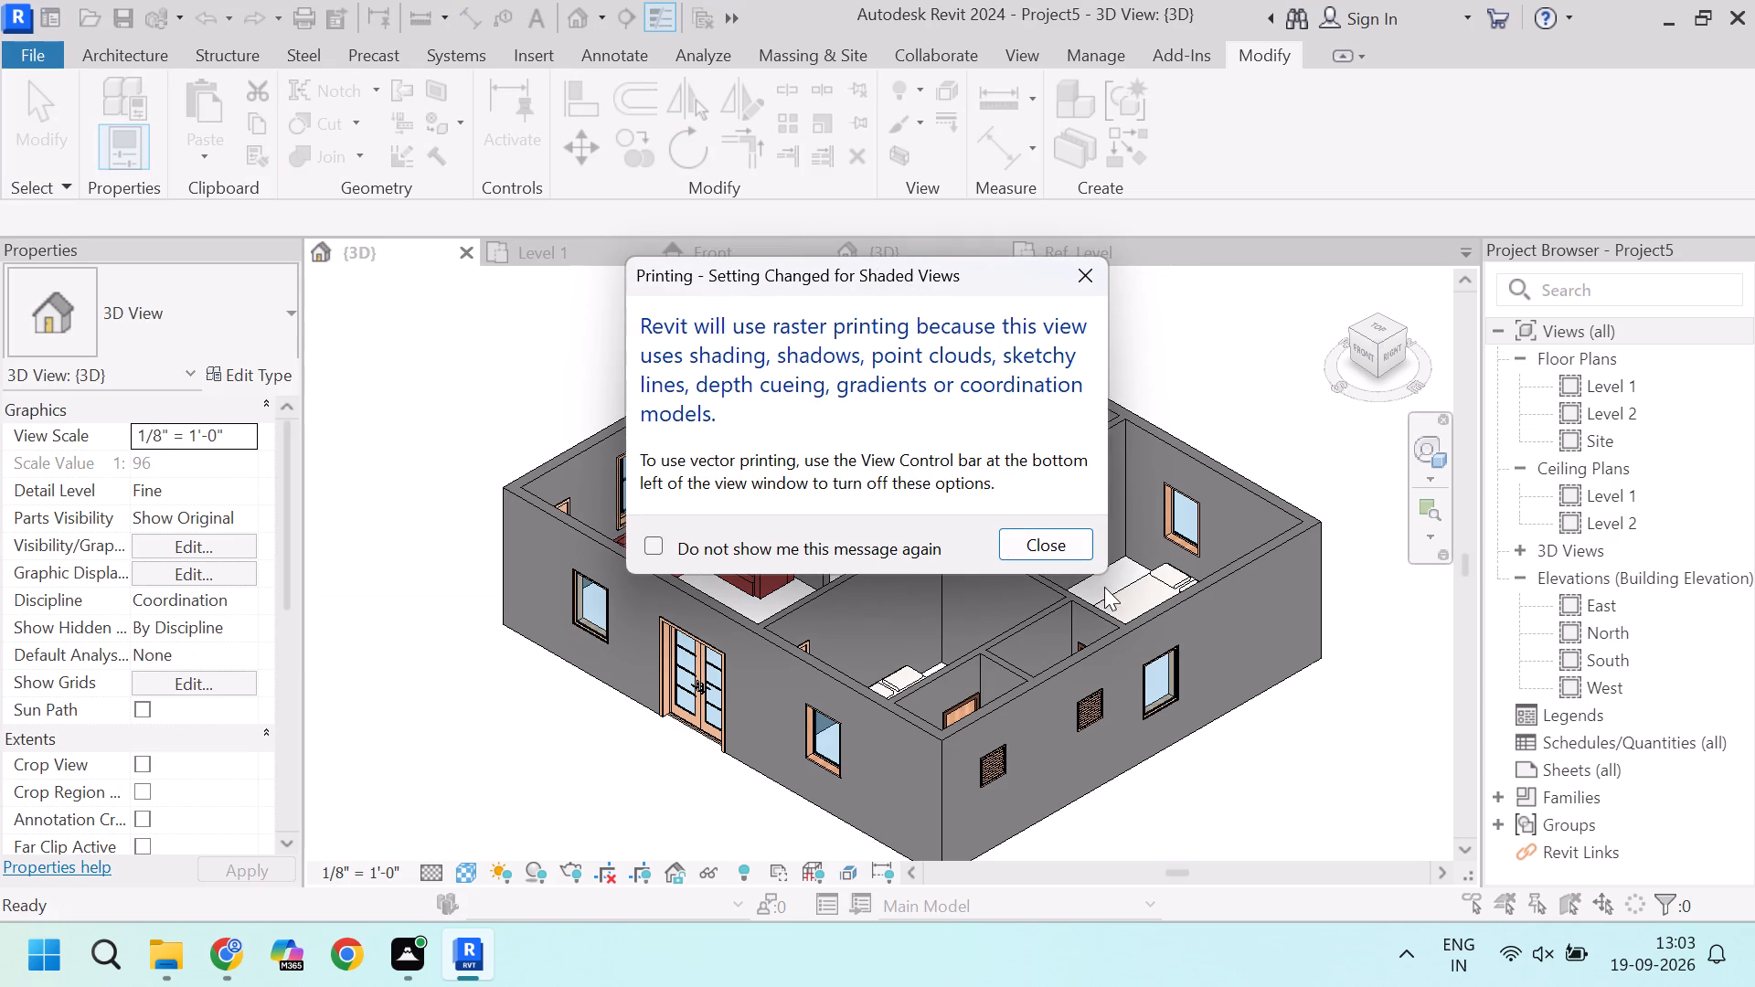
left_click(1085, 544)
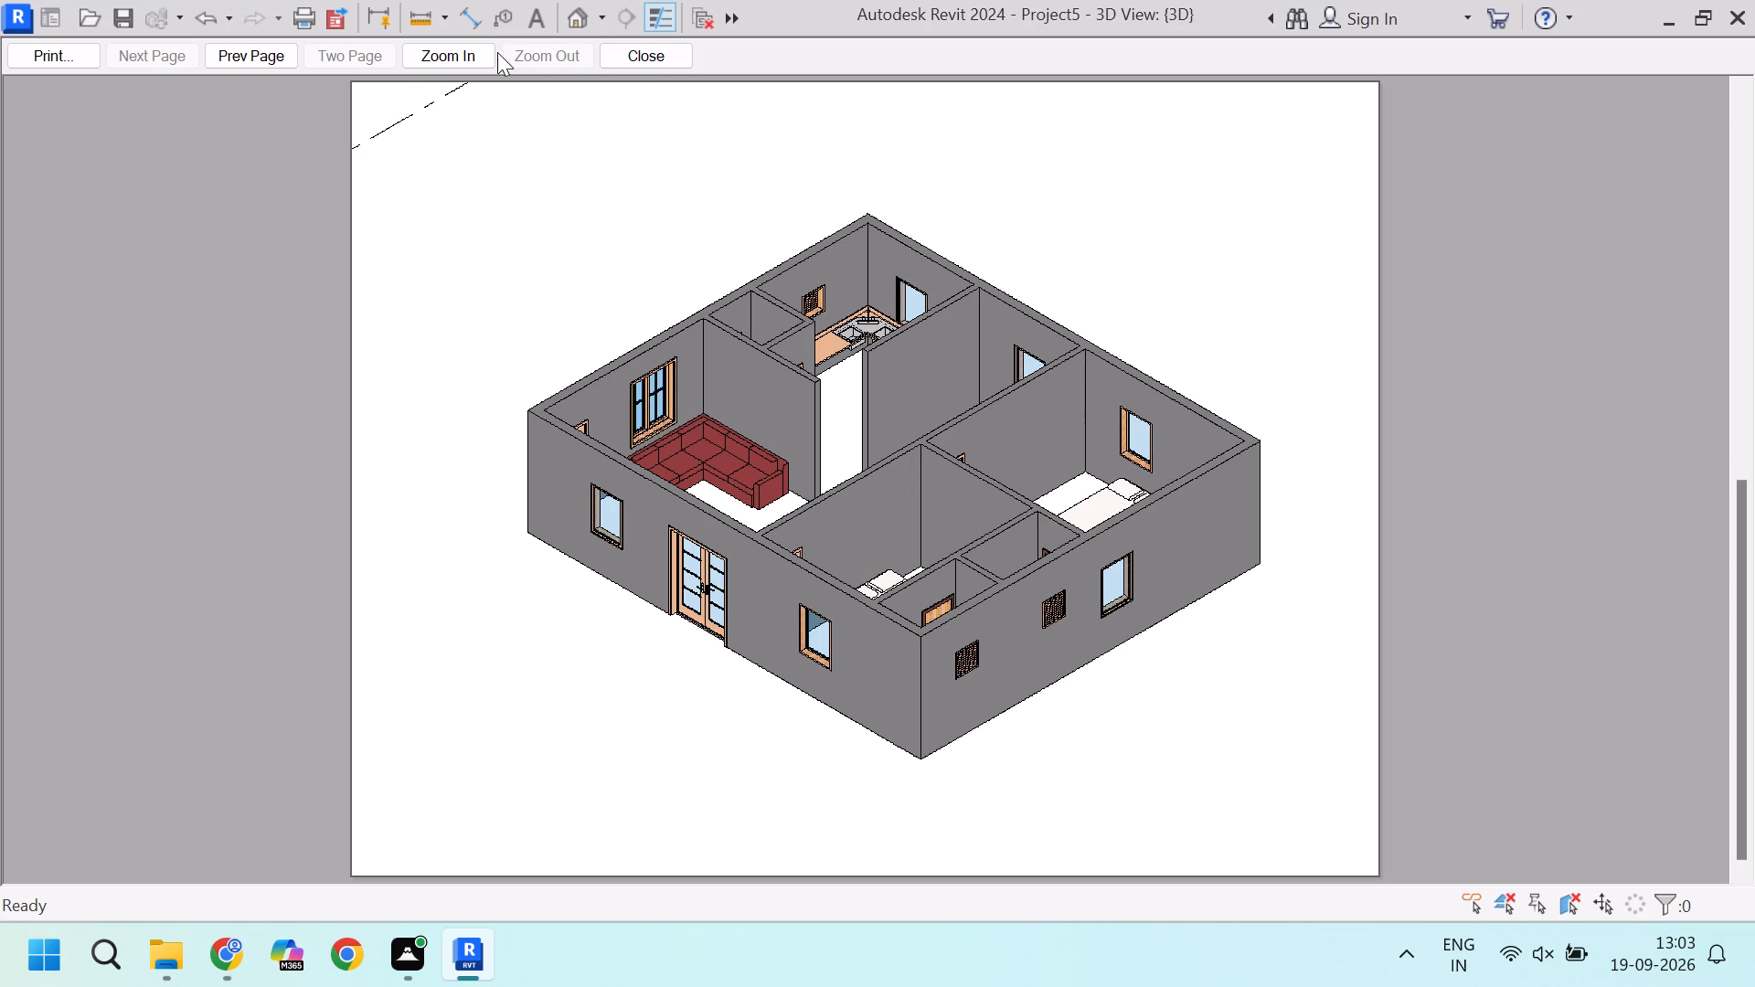
left_click(417, 62)
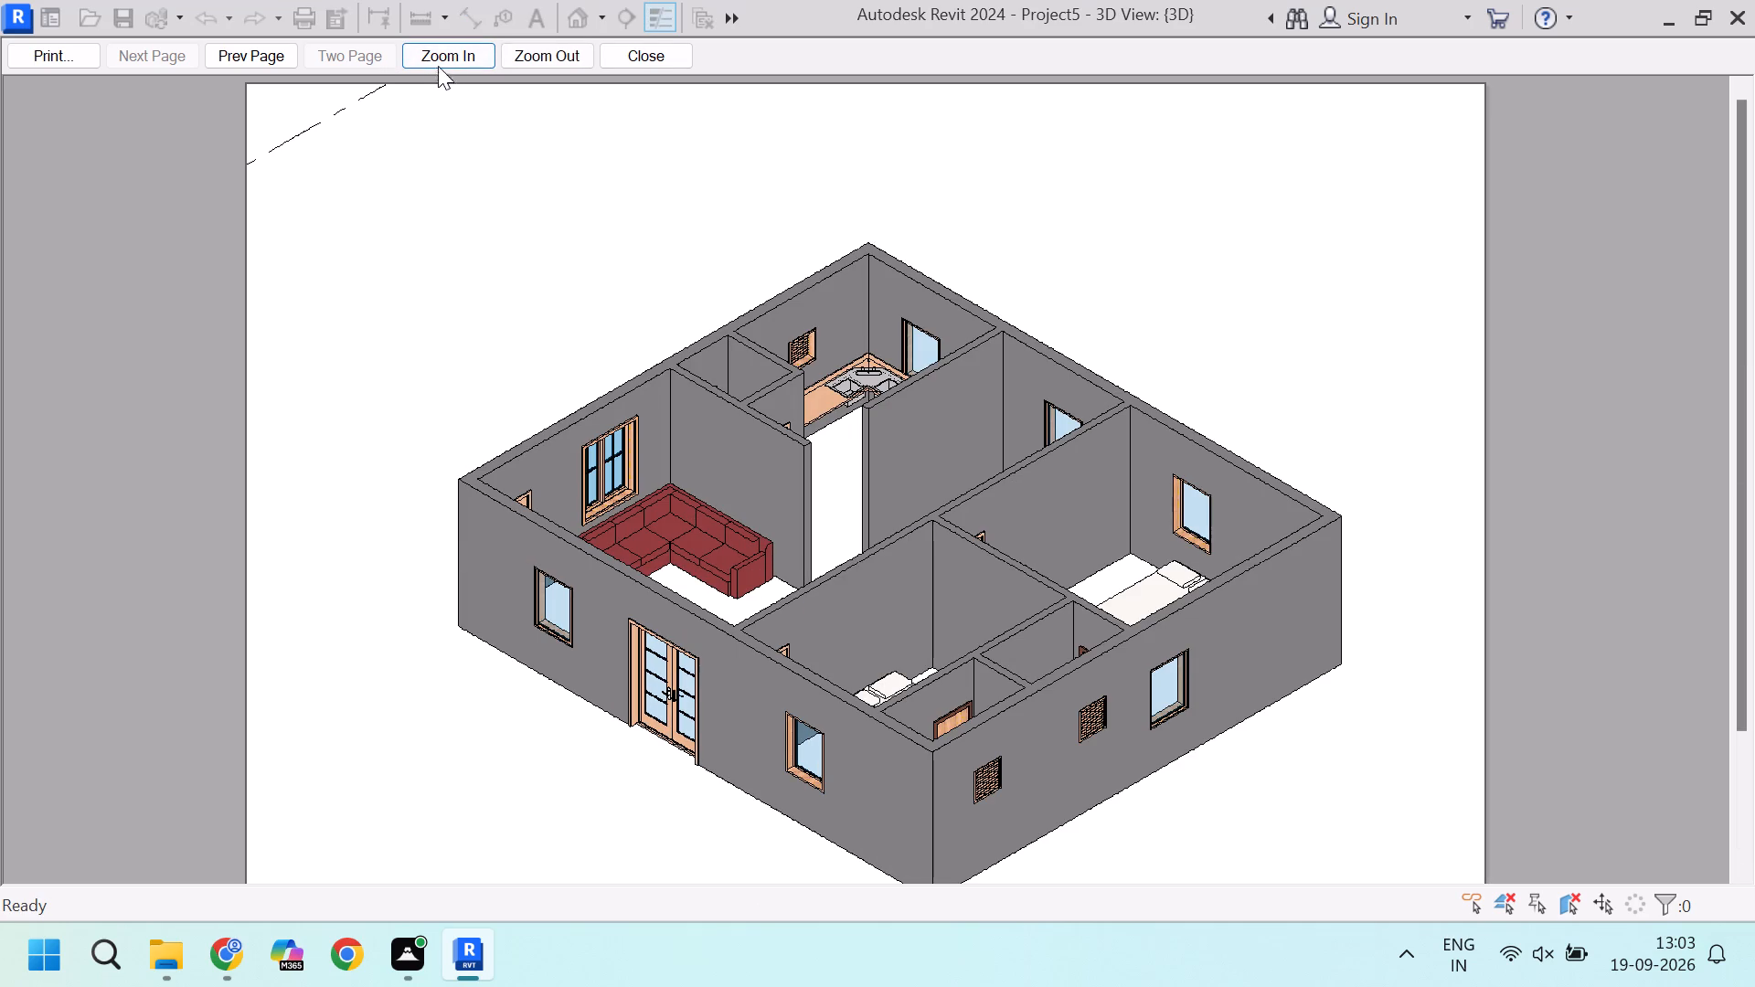
left_click(449, 50)
scroll(823, 309, "down", 2)
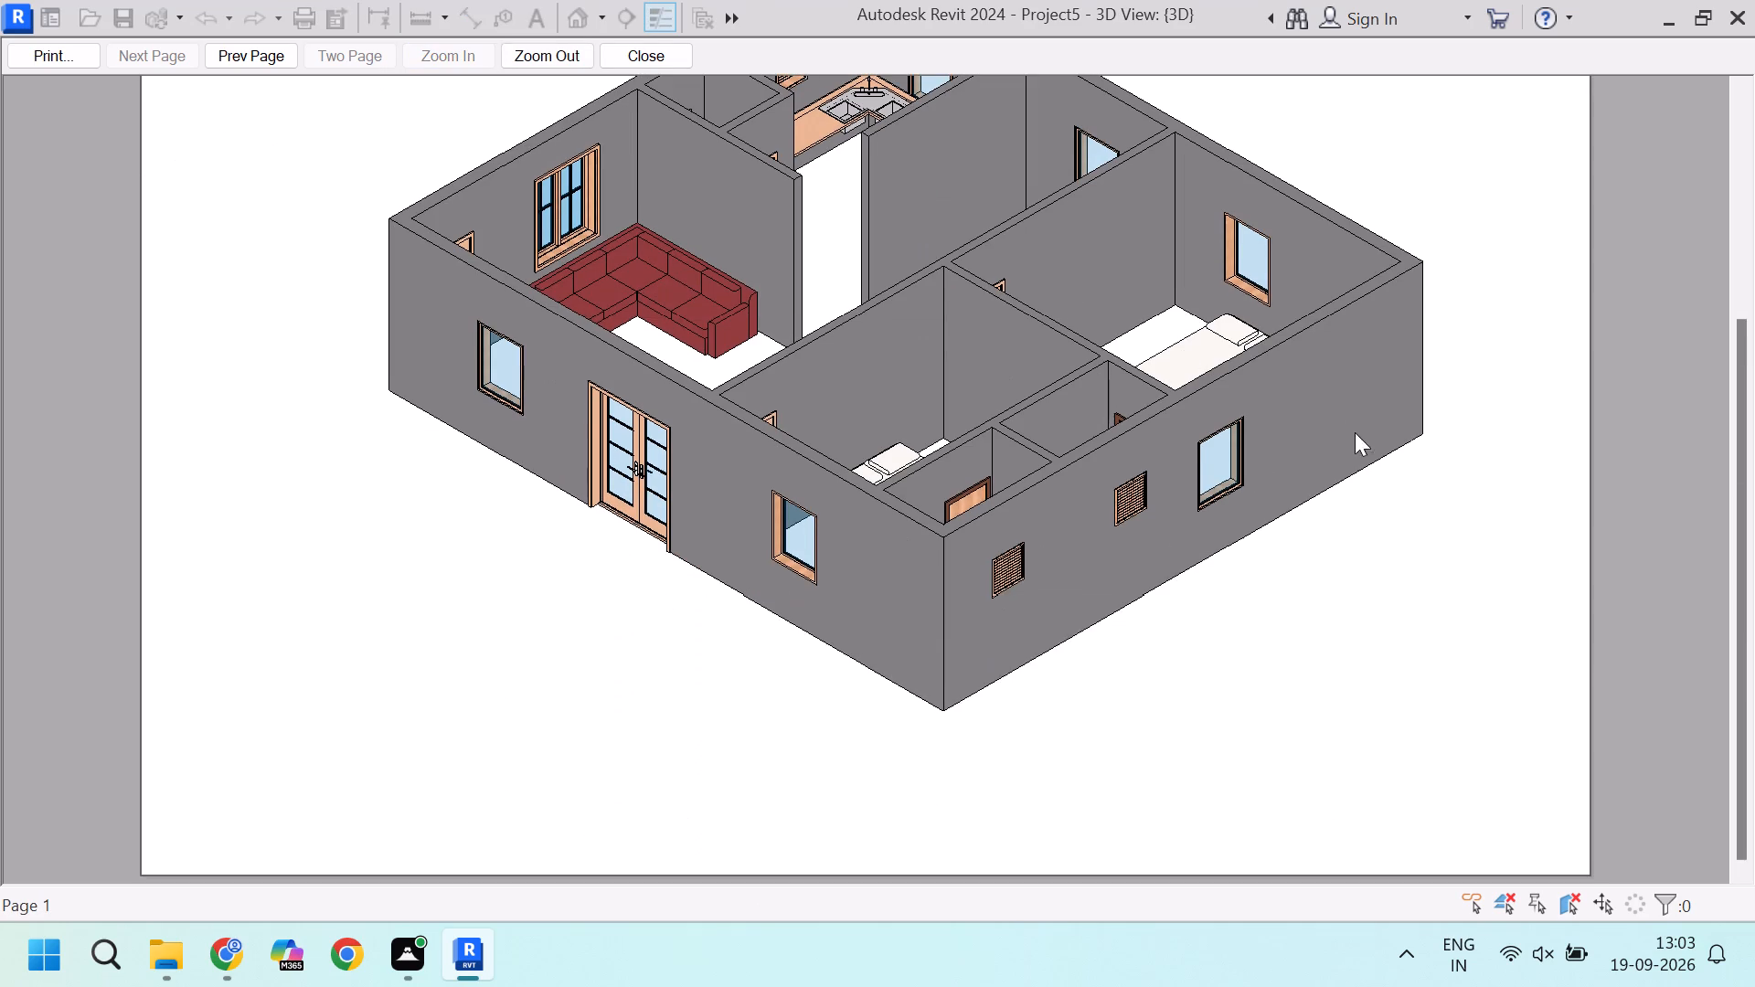
scroll(1347, 416, "up", 1)
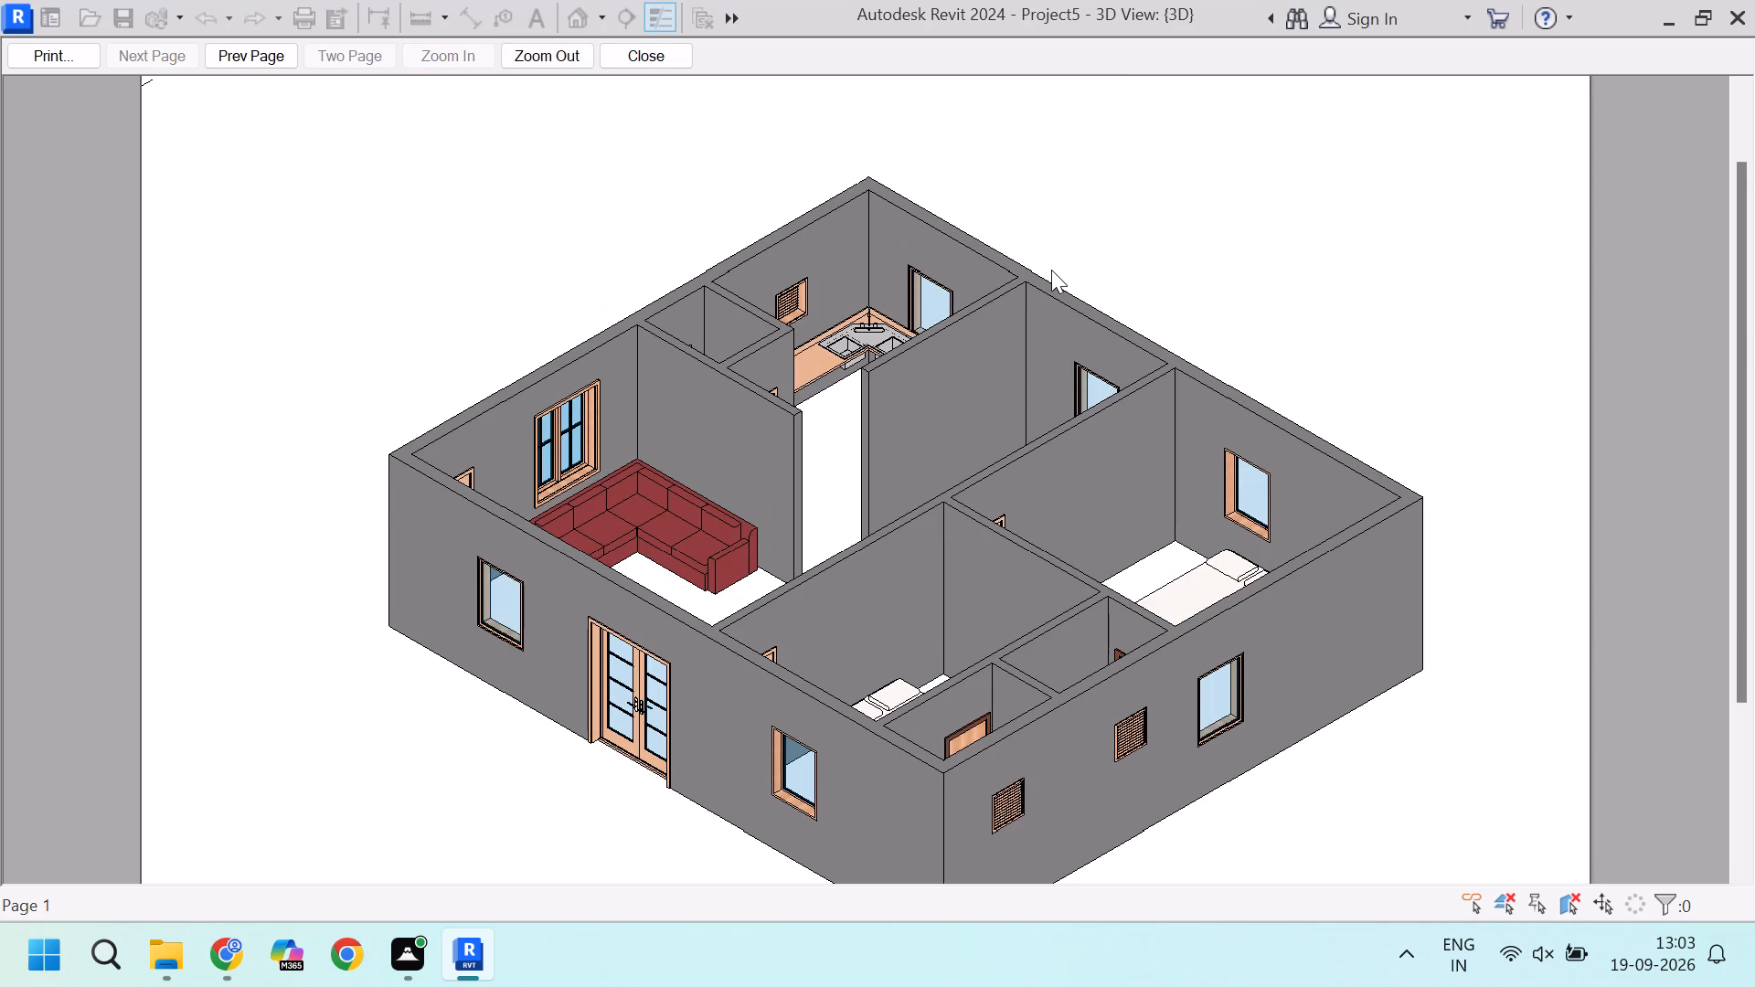
scroll(1489, 296, "down", 1)
scroll(1489, 296, "up", 1)
scroll(1362, 233, "down", 1)
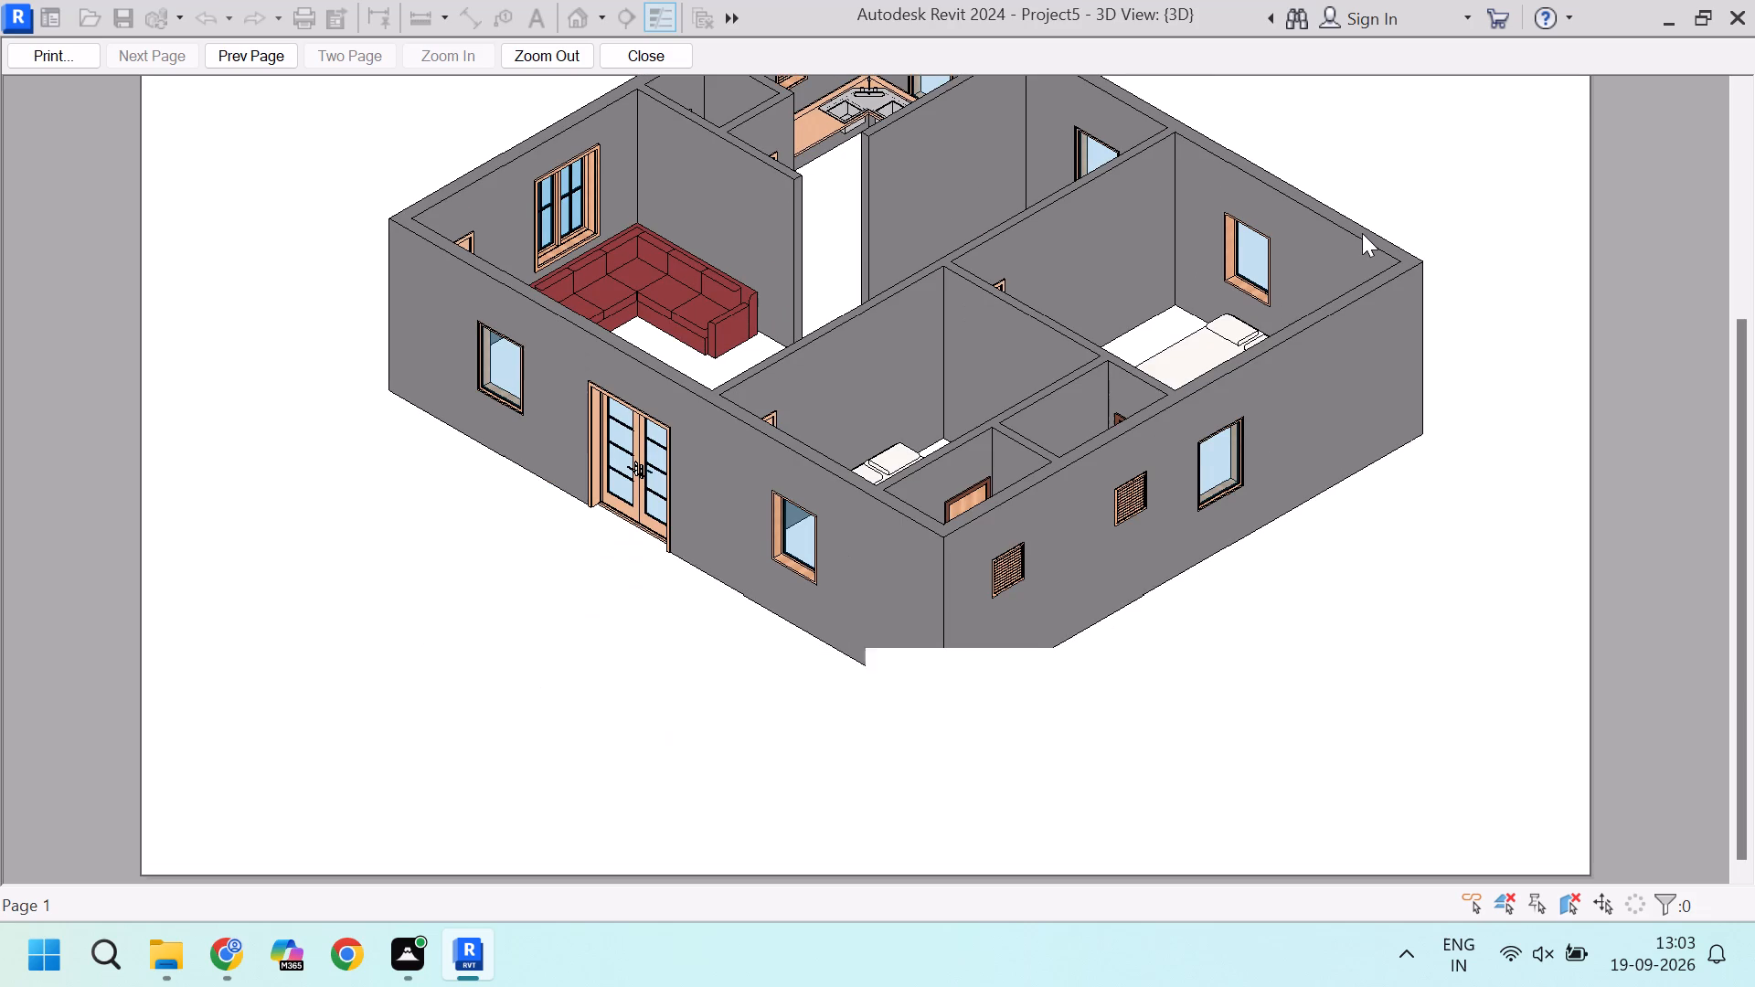
scroll(1362, 233, "up", 1)
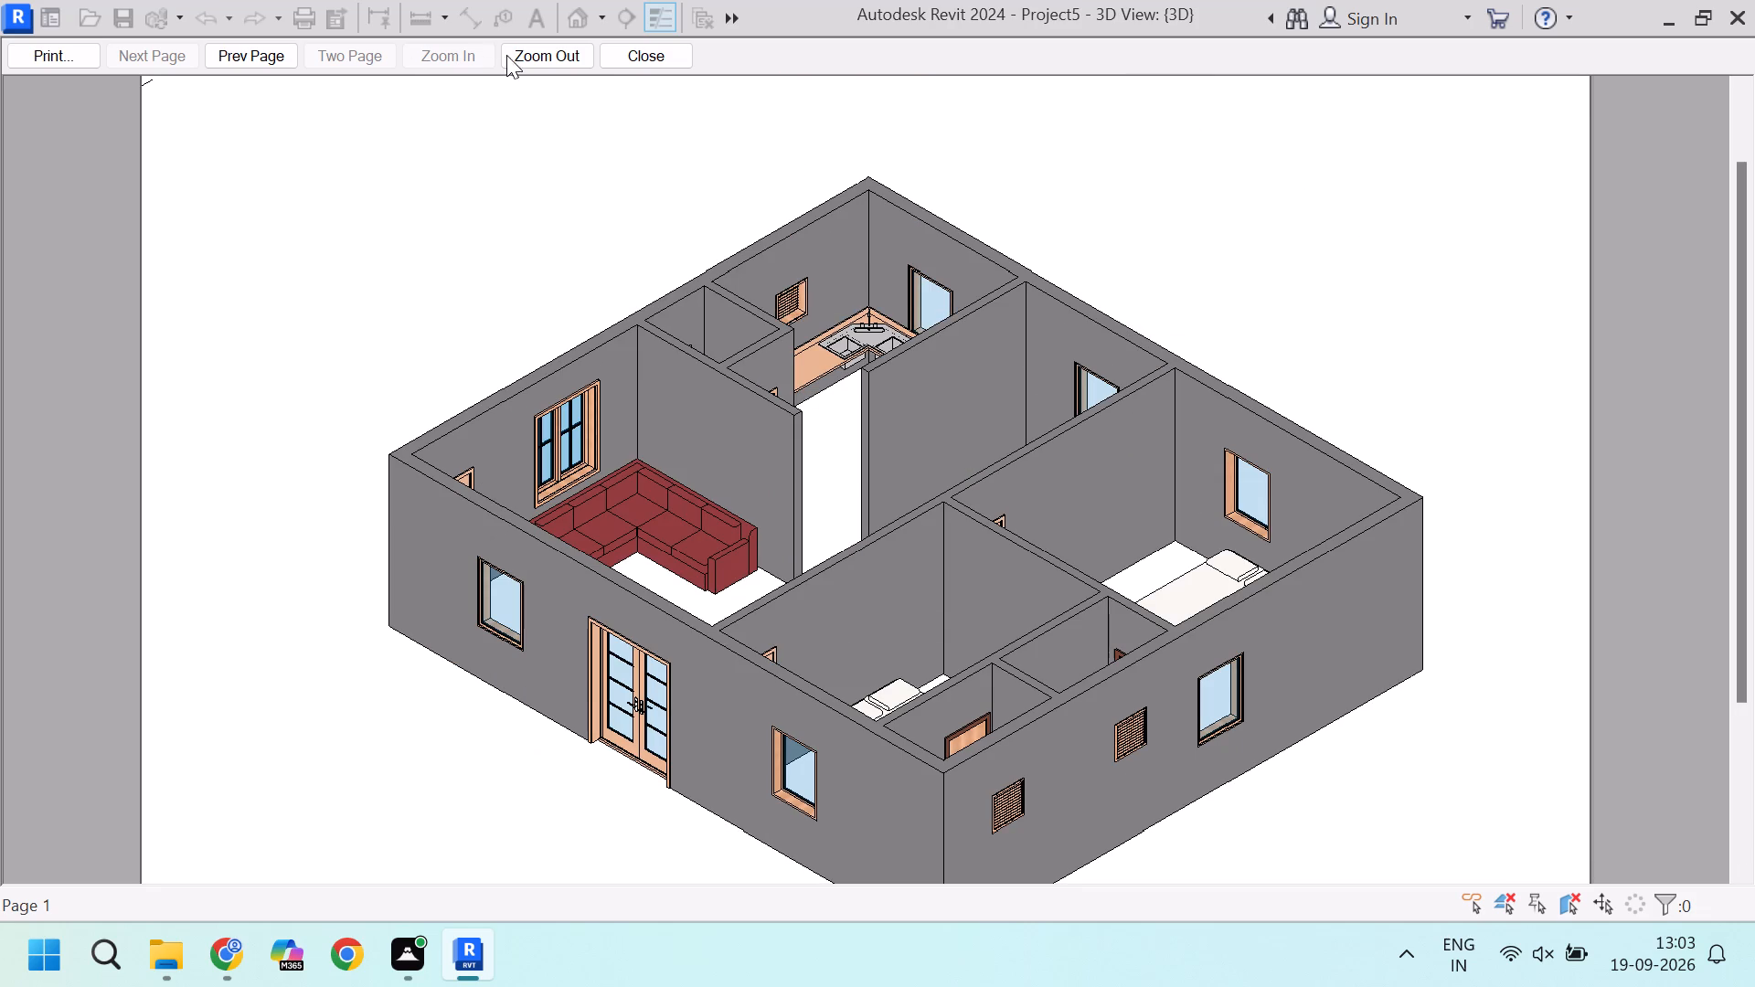
left_click(526, 51)
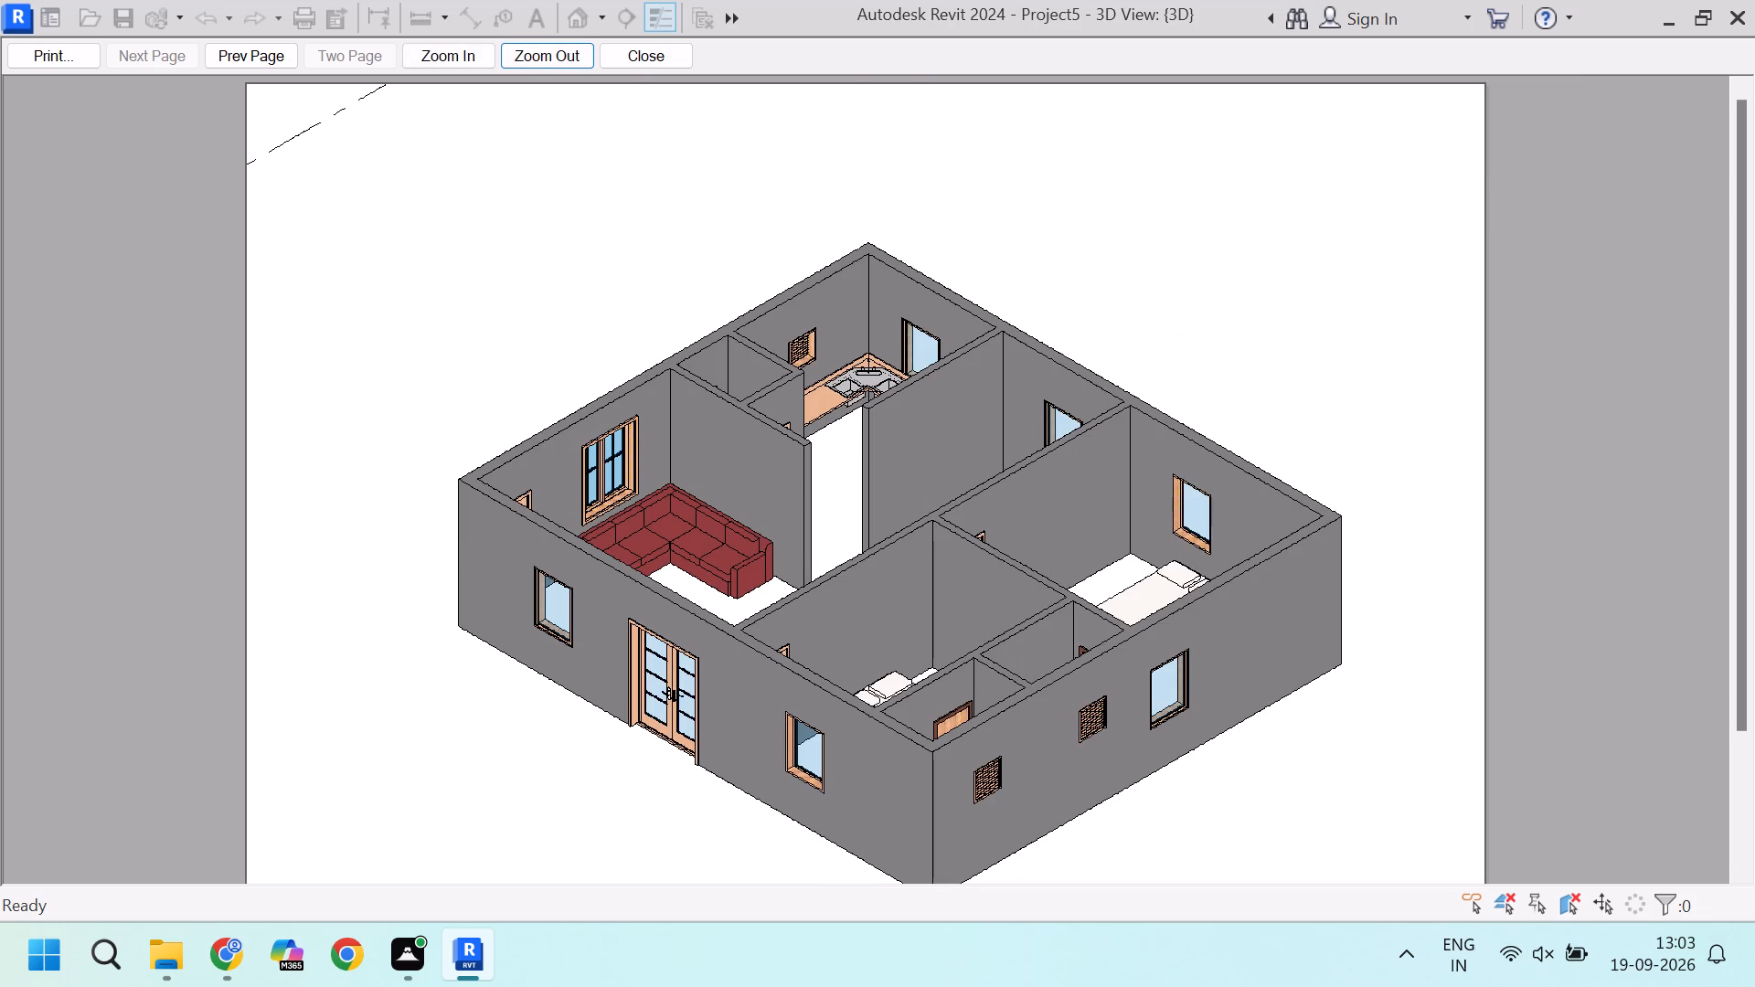
scroll(415, 196, "up", 3, "ctrl")
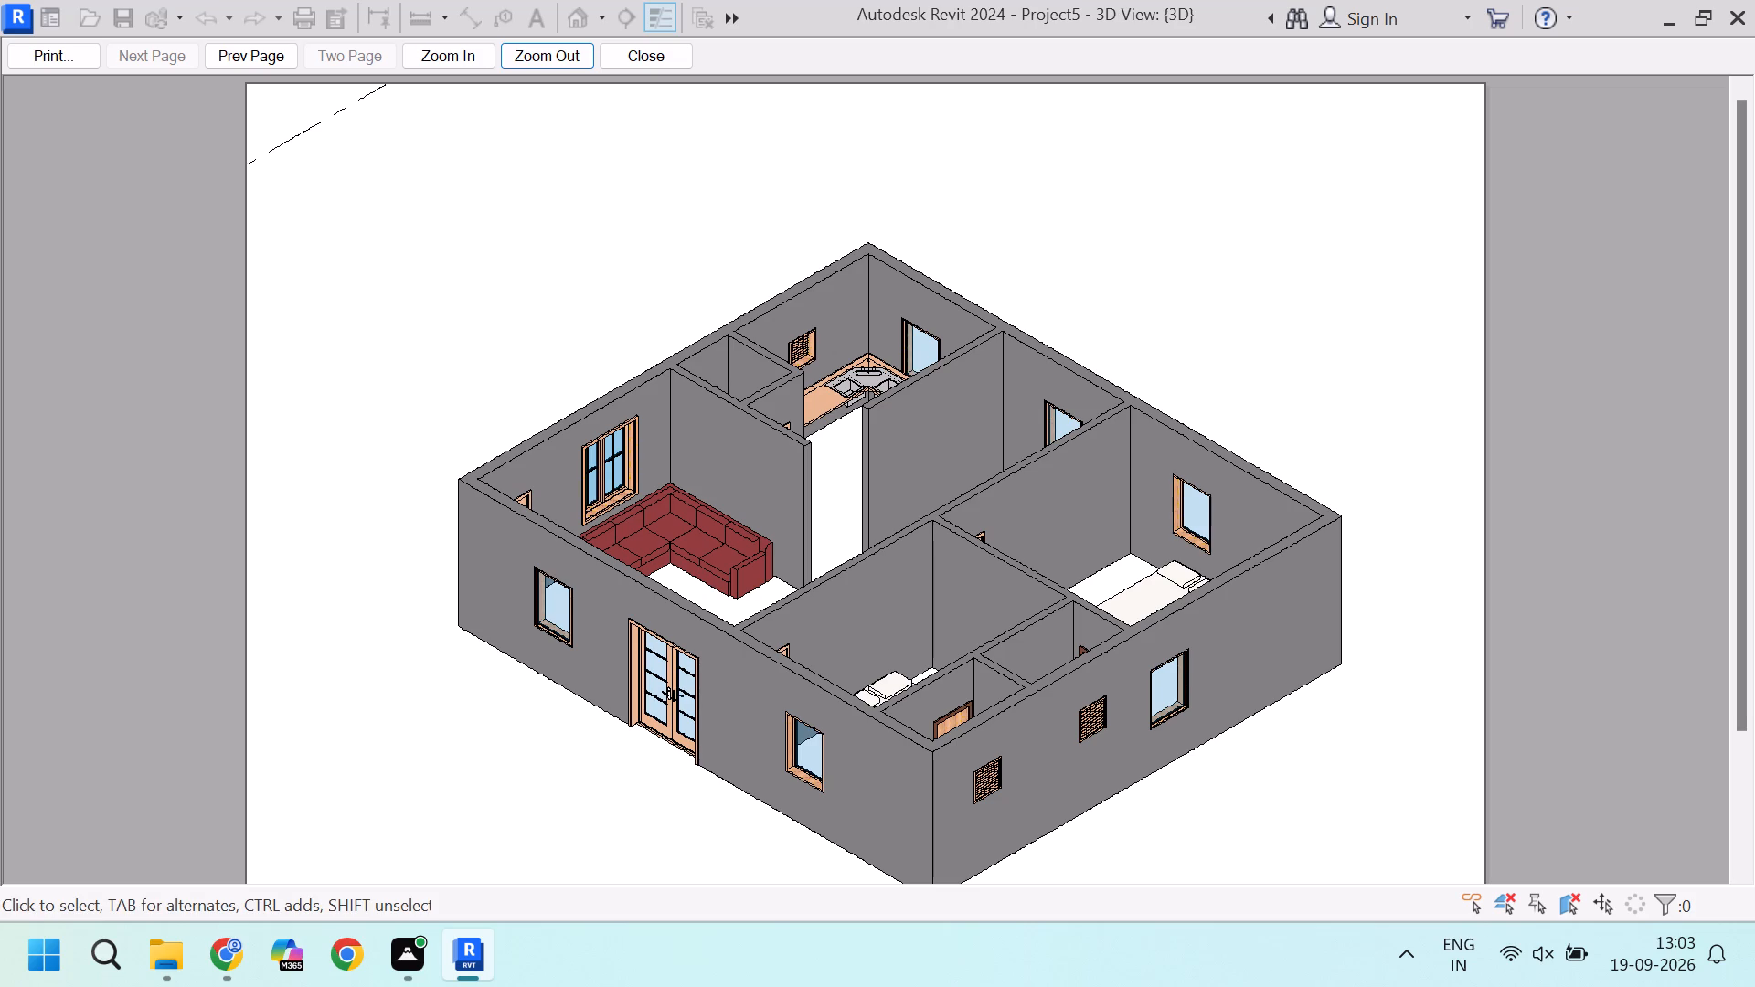
scroll(409, 186, "up", 3, "shift")
scroll(409, 186, "down", 8, "shift")
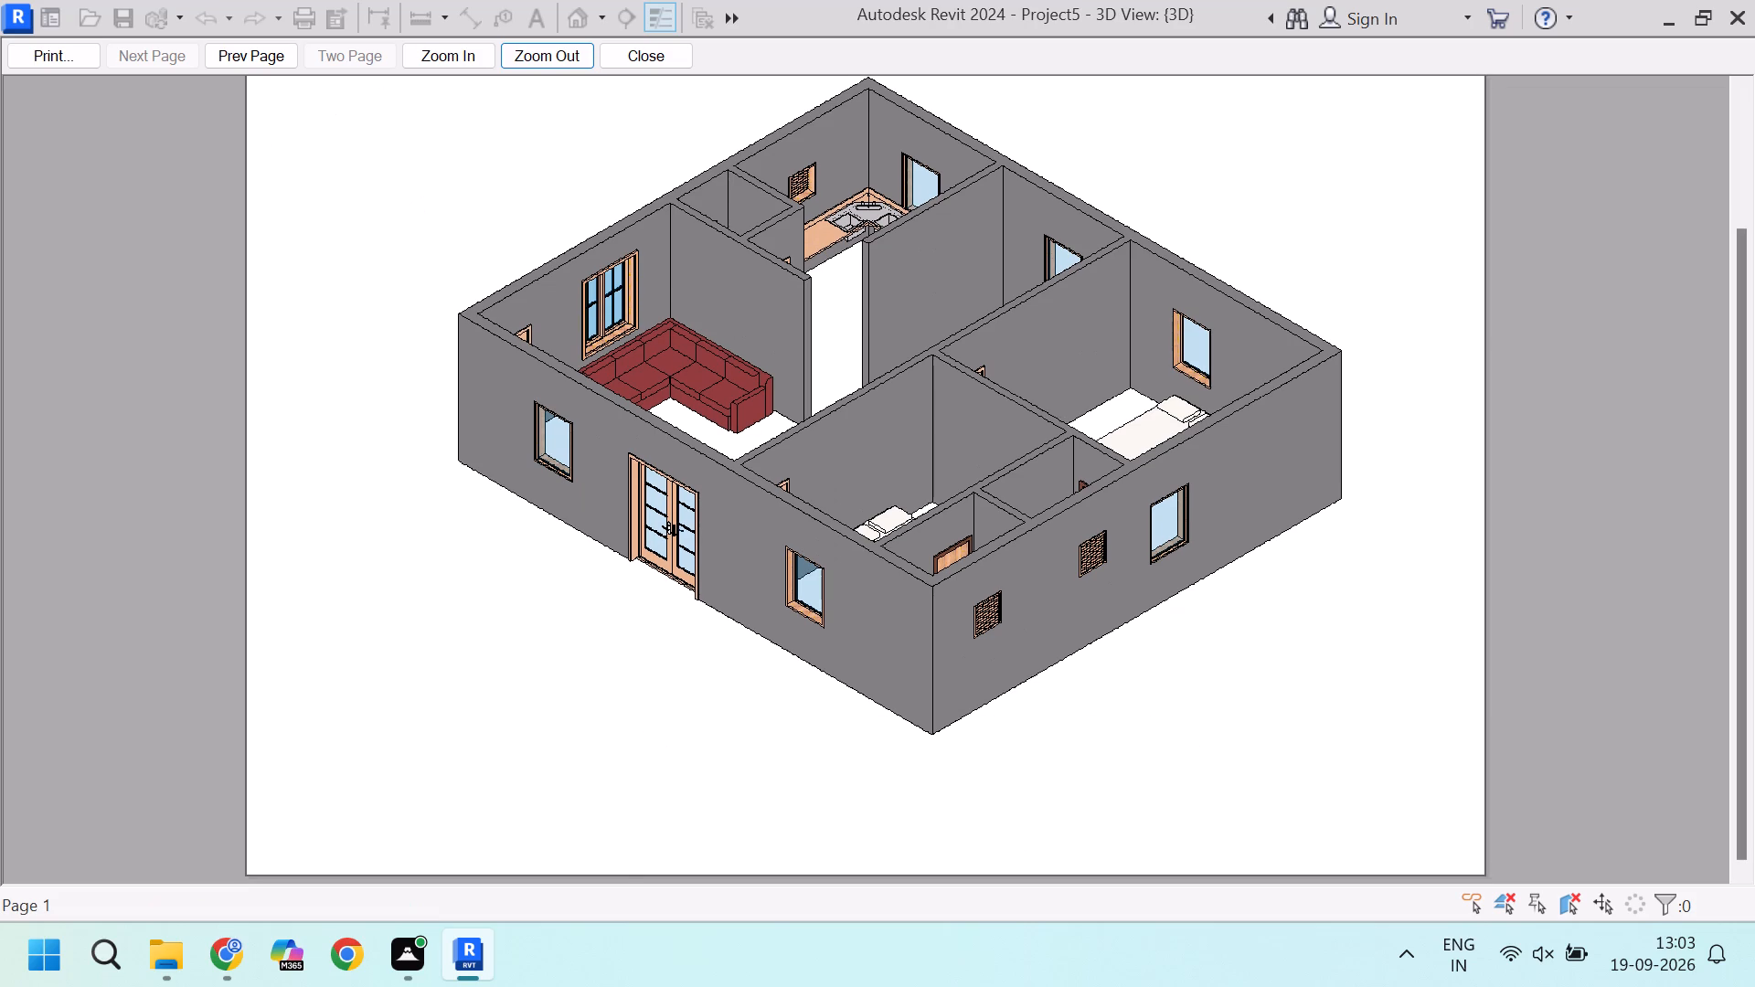
scroll(447, 163, "up", 1)
scroll(447, 163, "down", 1)
Print the previewed 3D view with Microsoft Print to PDF, keeping the visible portion of the current window as the range.
left_click(67, 51)
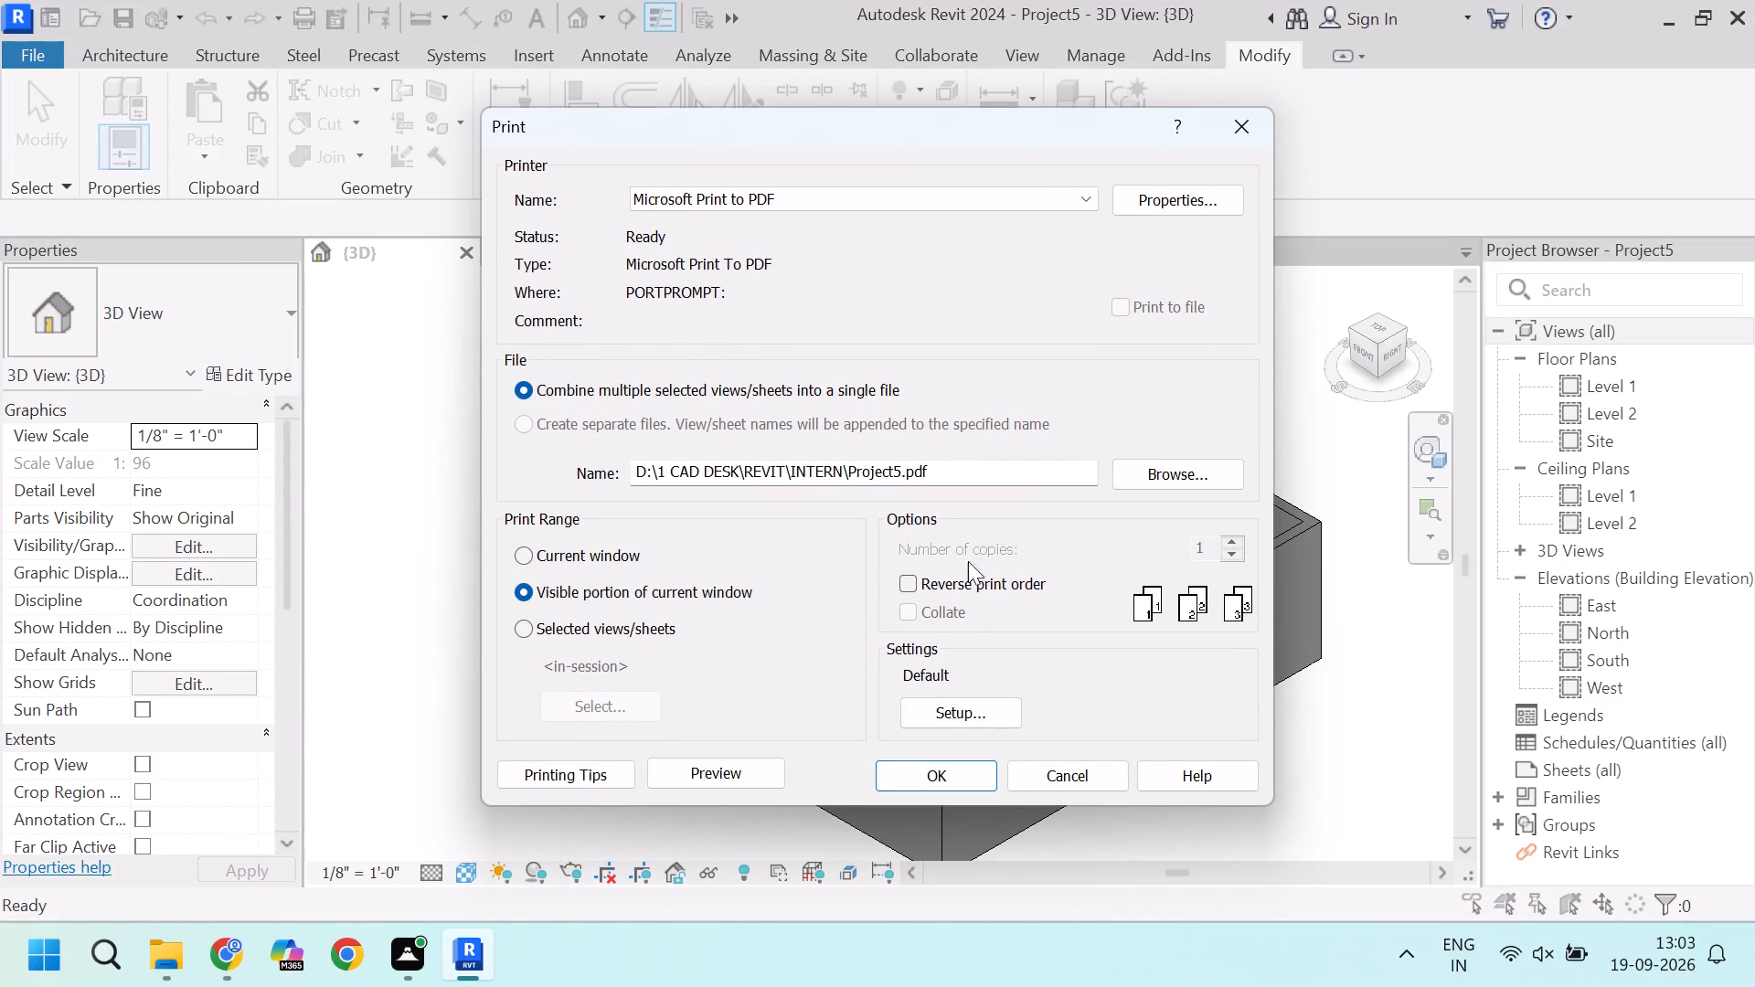
left_click(966, 774)
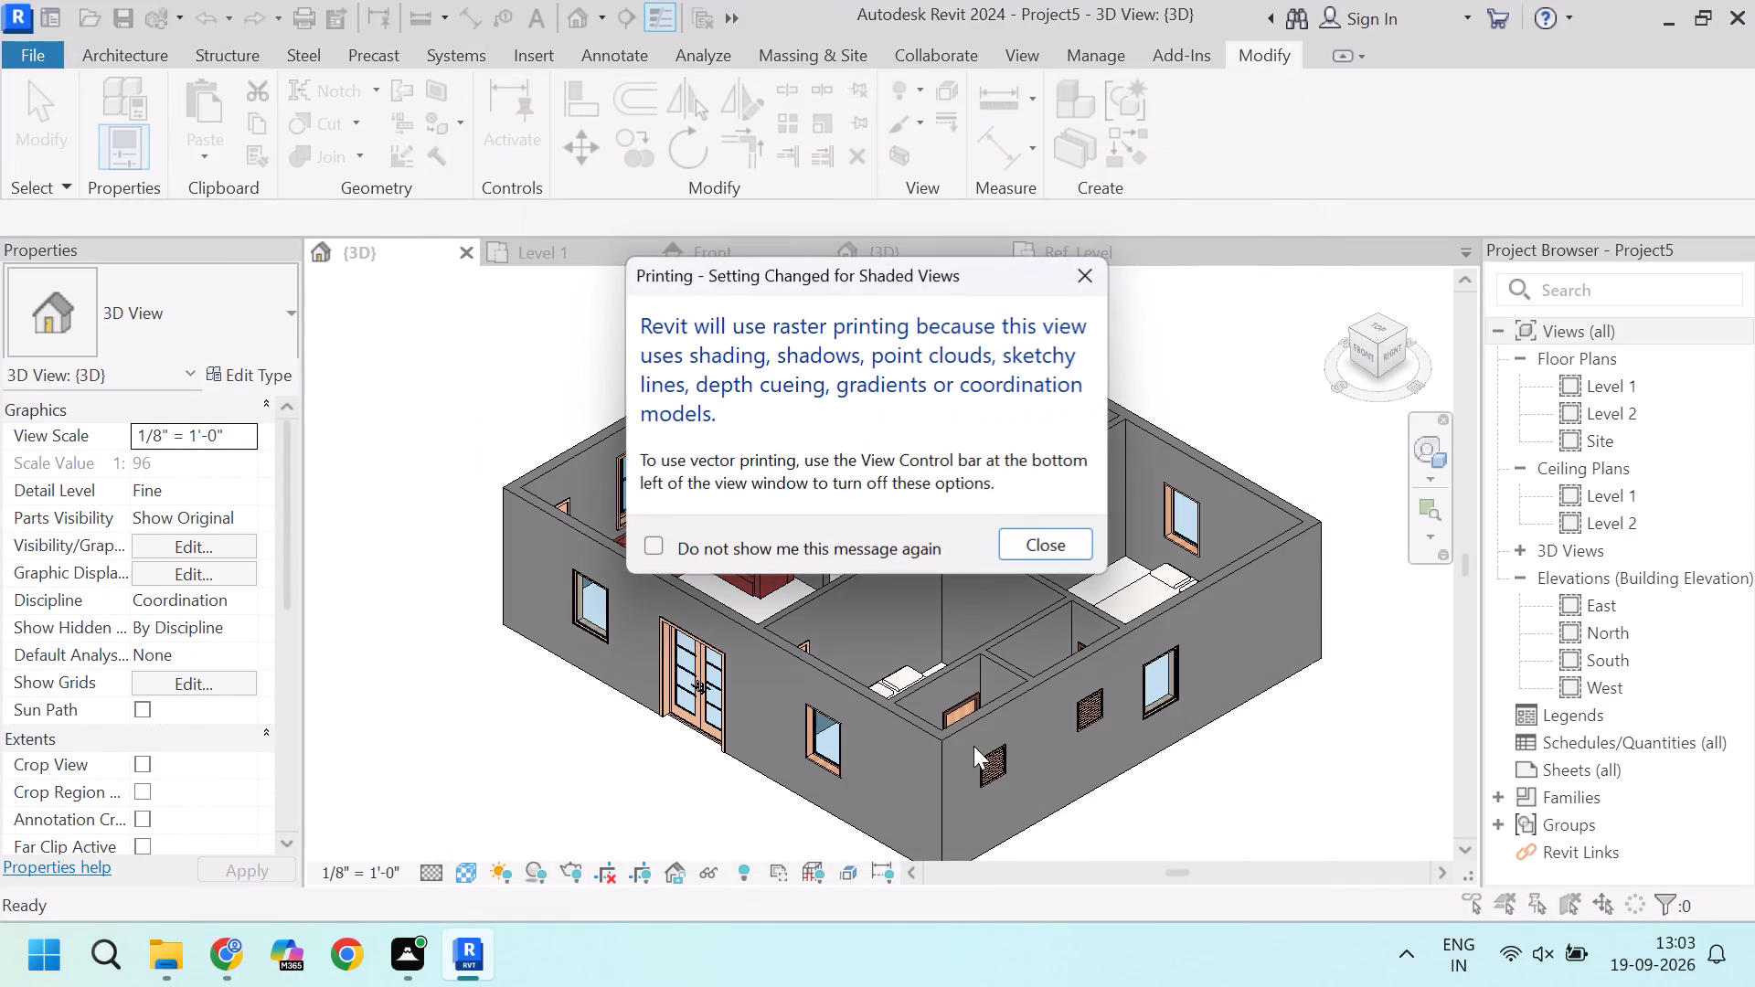
left_click(1062, 543)
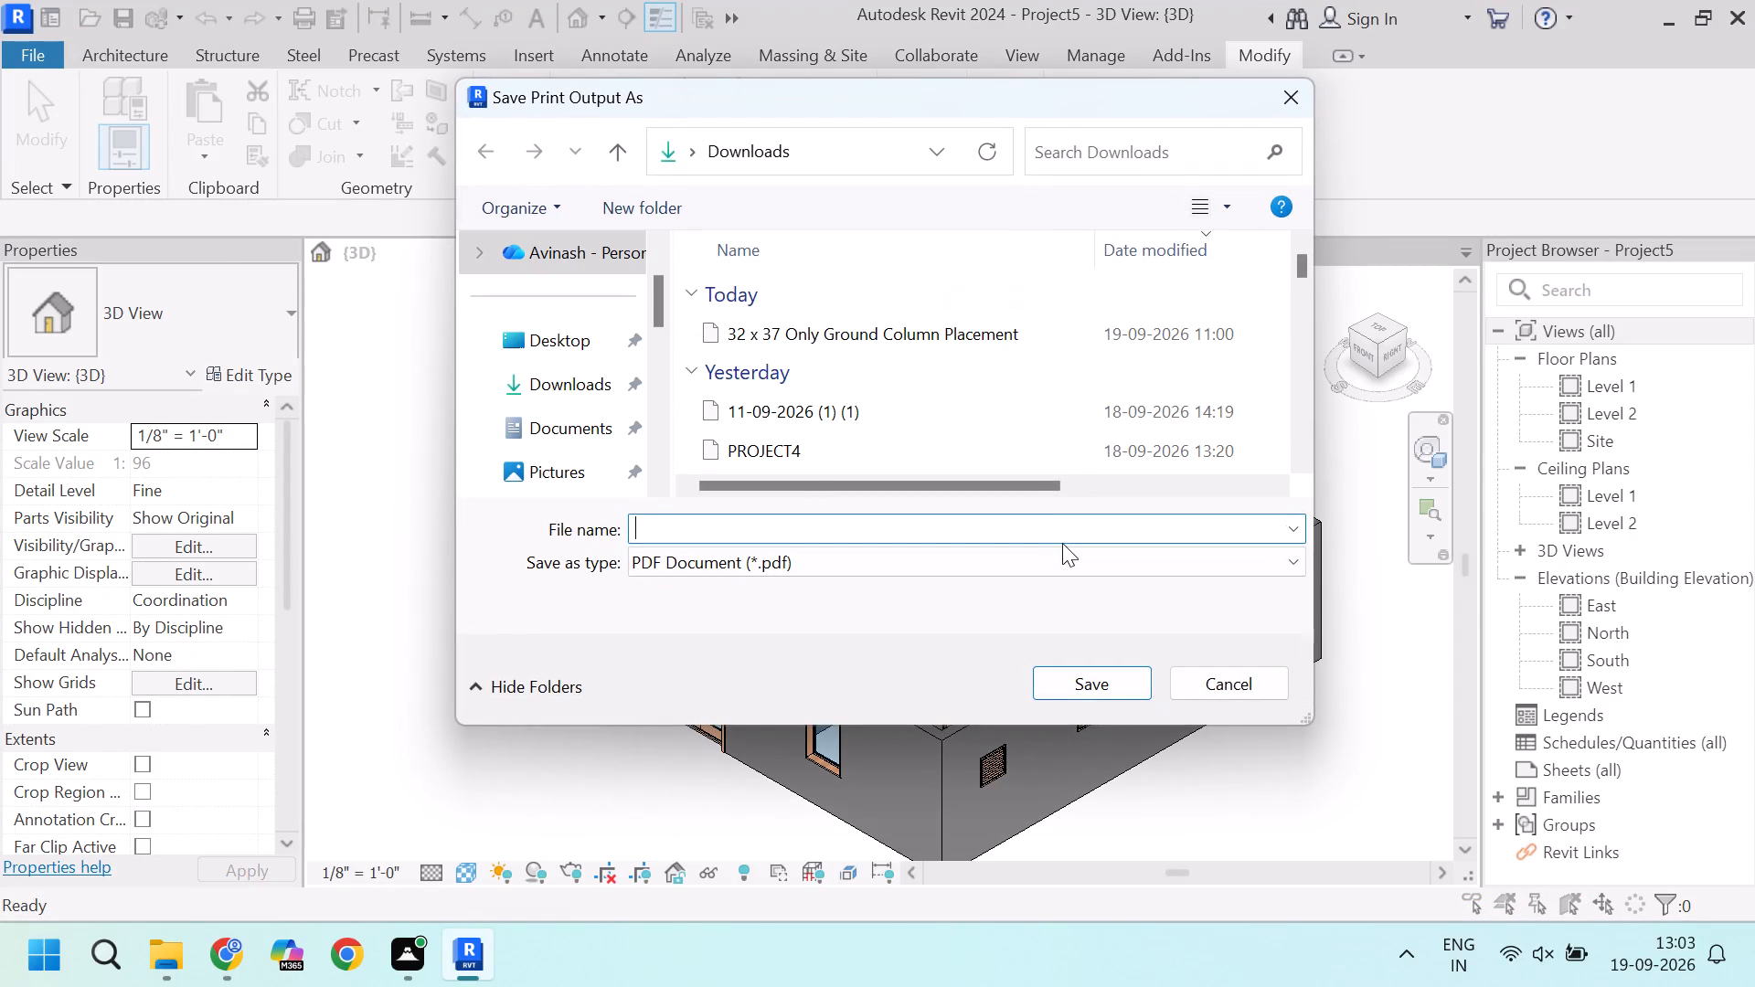
Choose the INTERN folder inside REVIT as the destination for the PDF output.
left_click(707, 531)
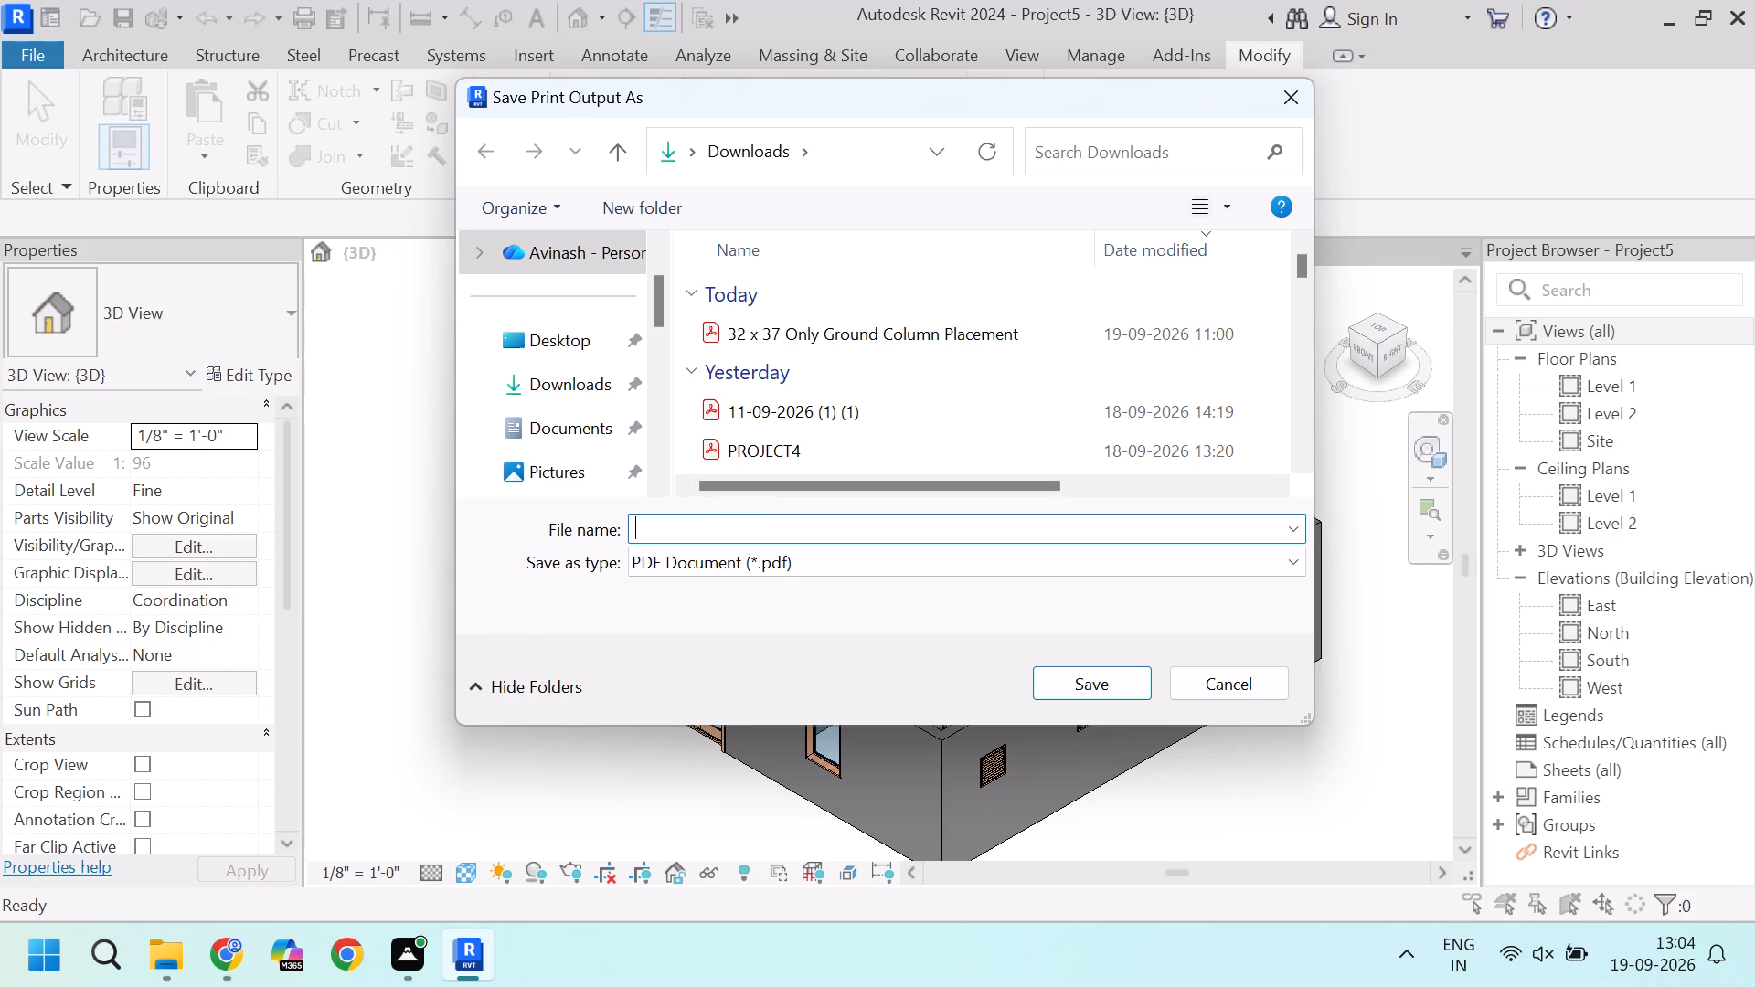
scroll(589, 424, "down", 2)
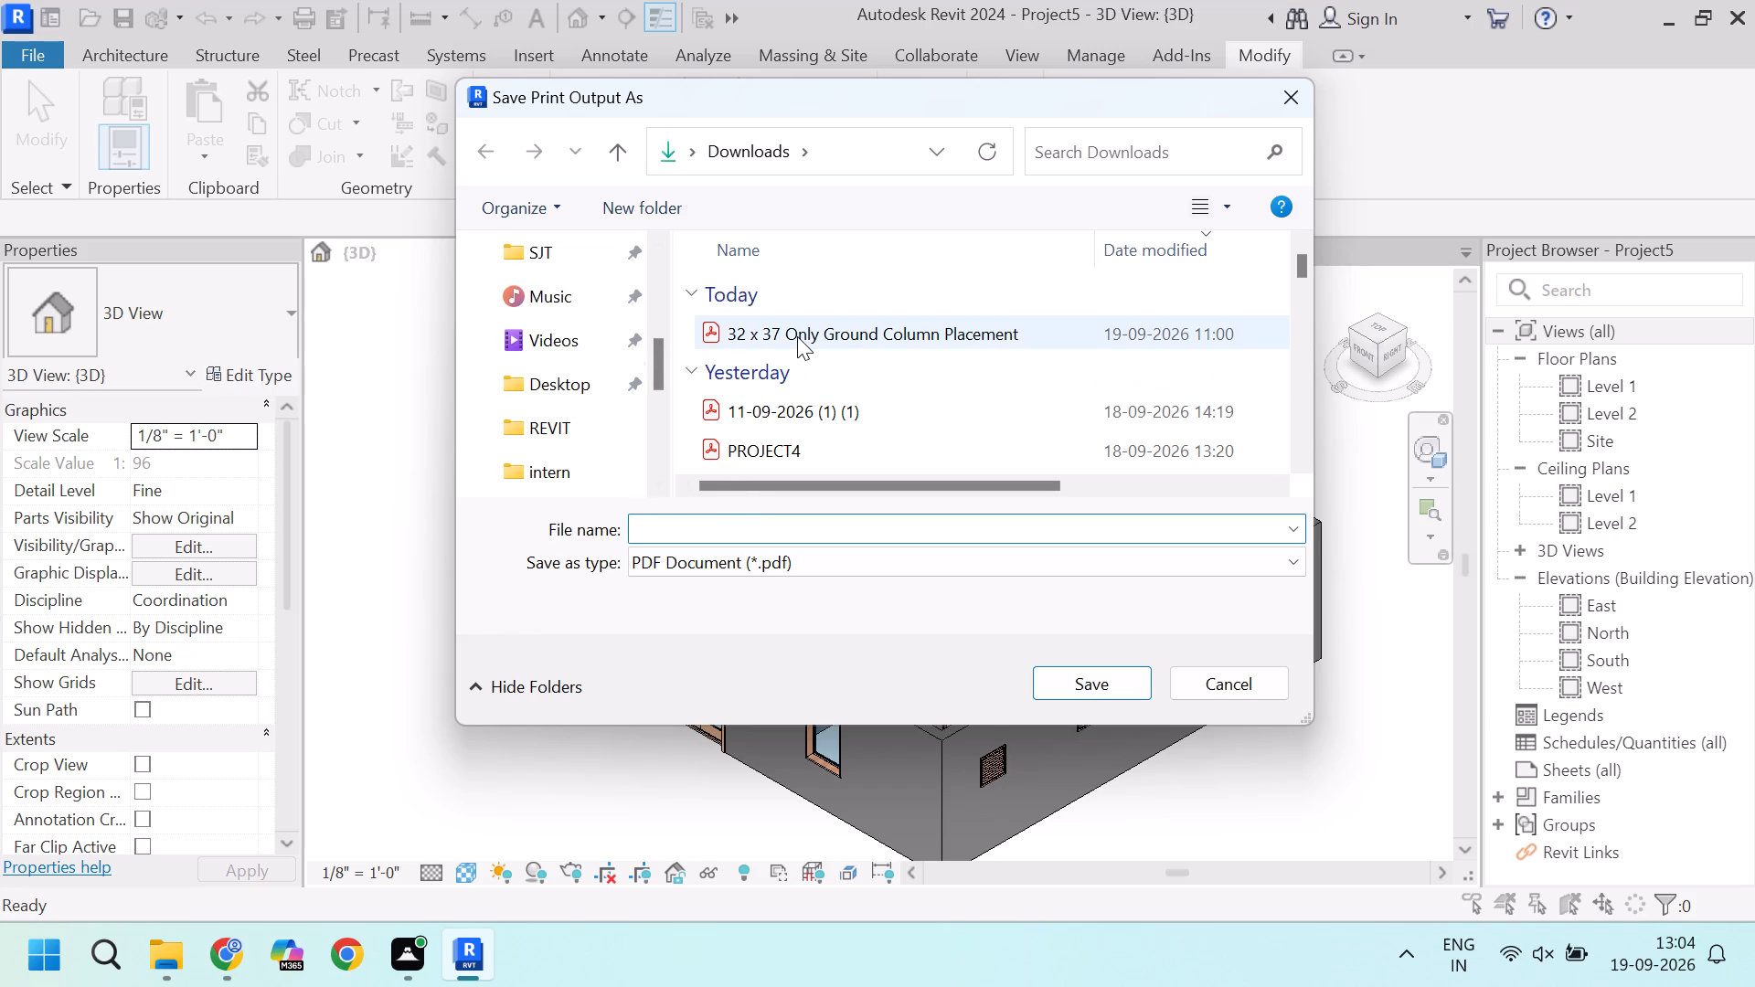
scroll(586, 358, "up", 3)
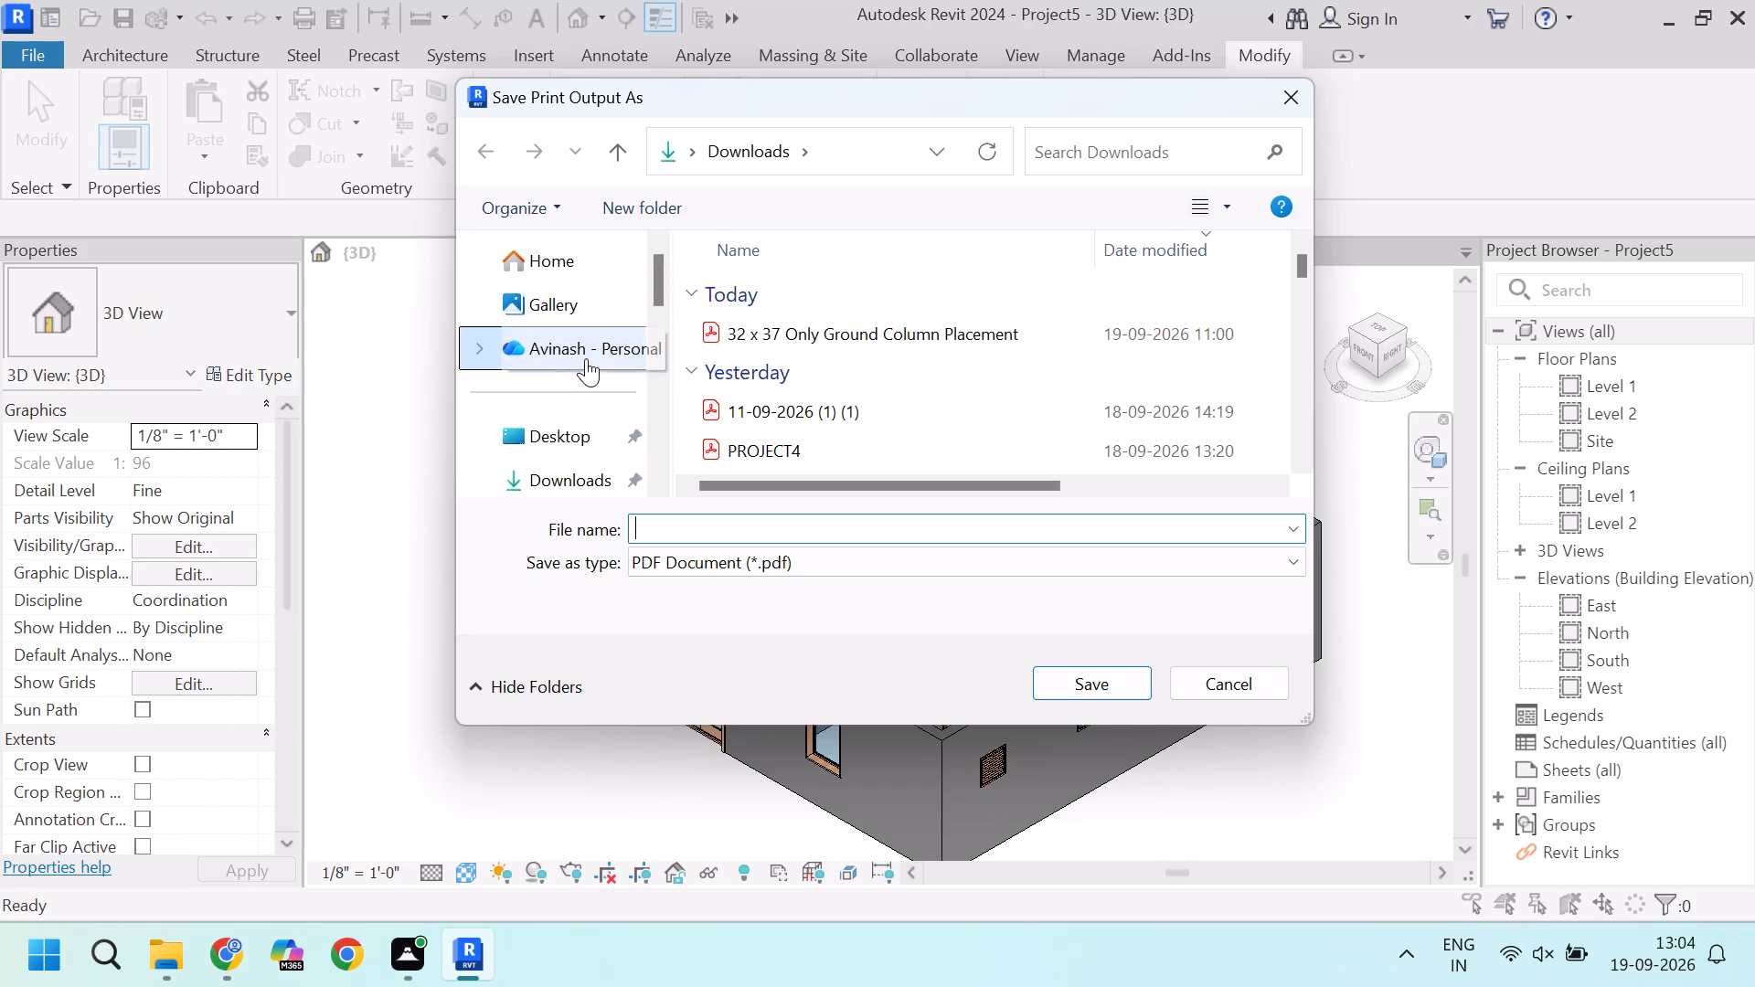
left_click(574, 478)
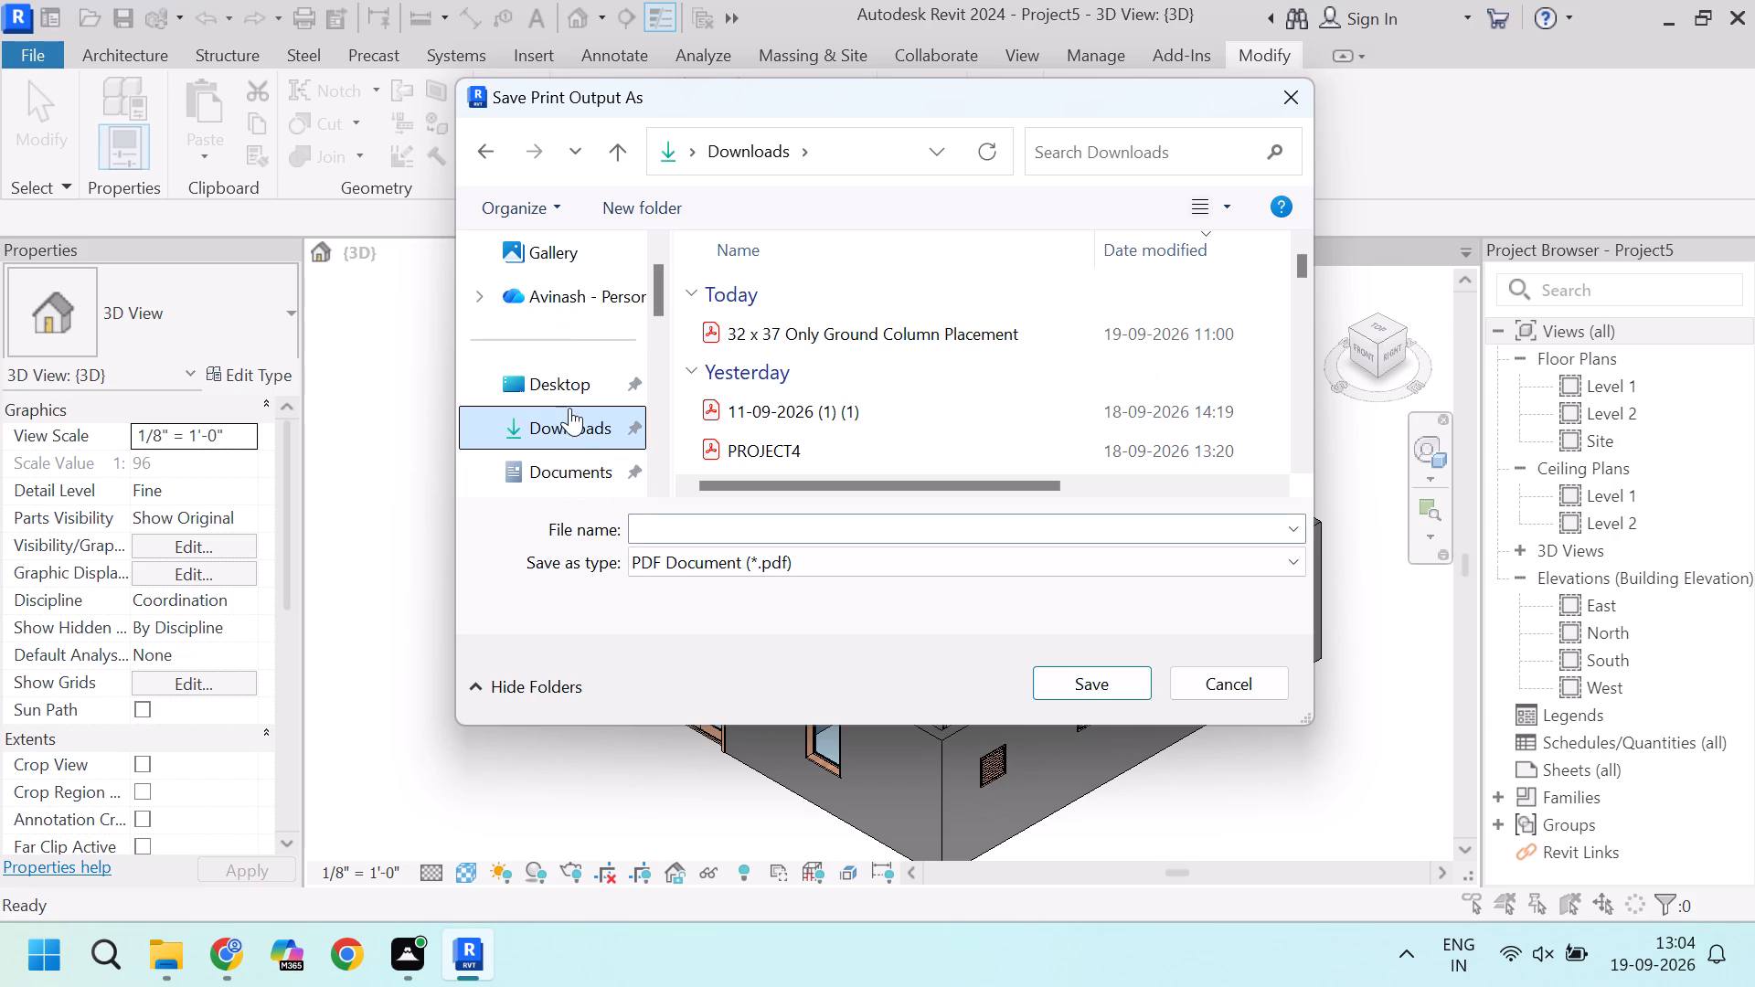
left_click(565, 427)
scroll(566, 426, "down", 3)
left_click(568, 387)
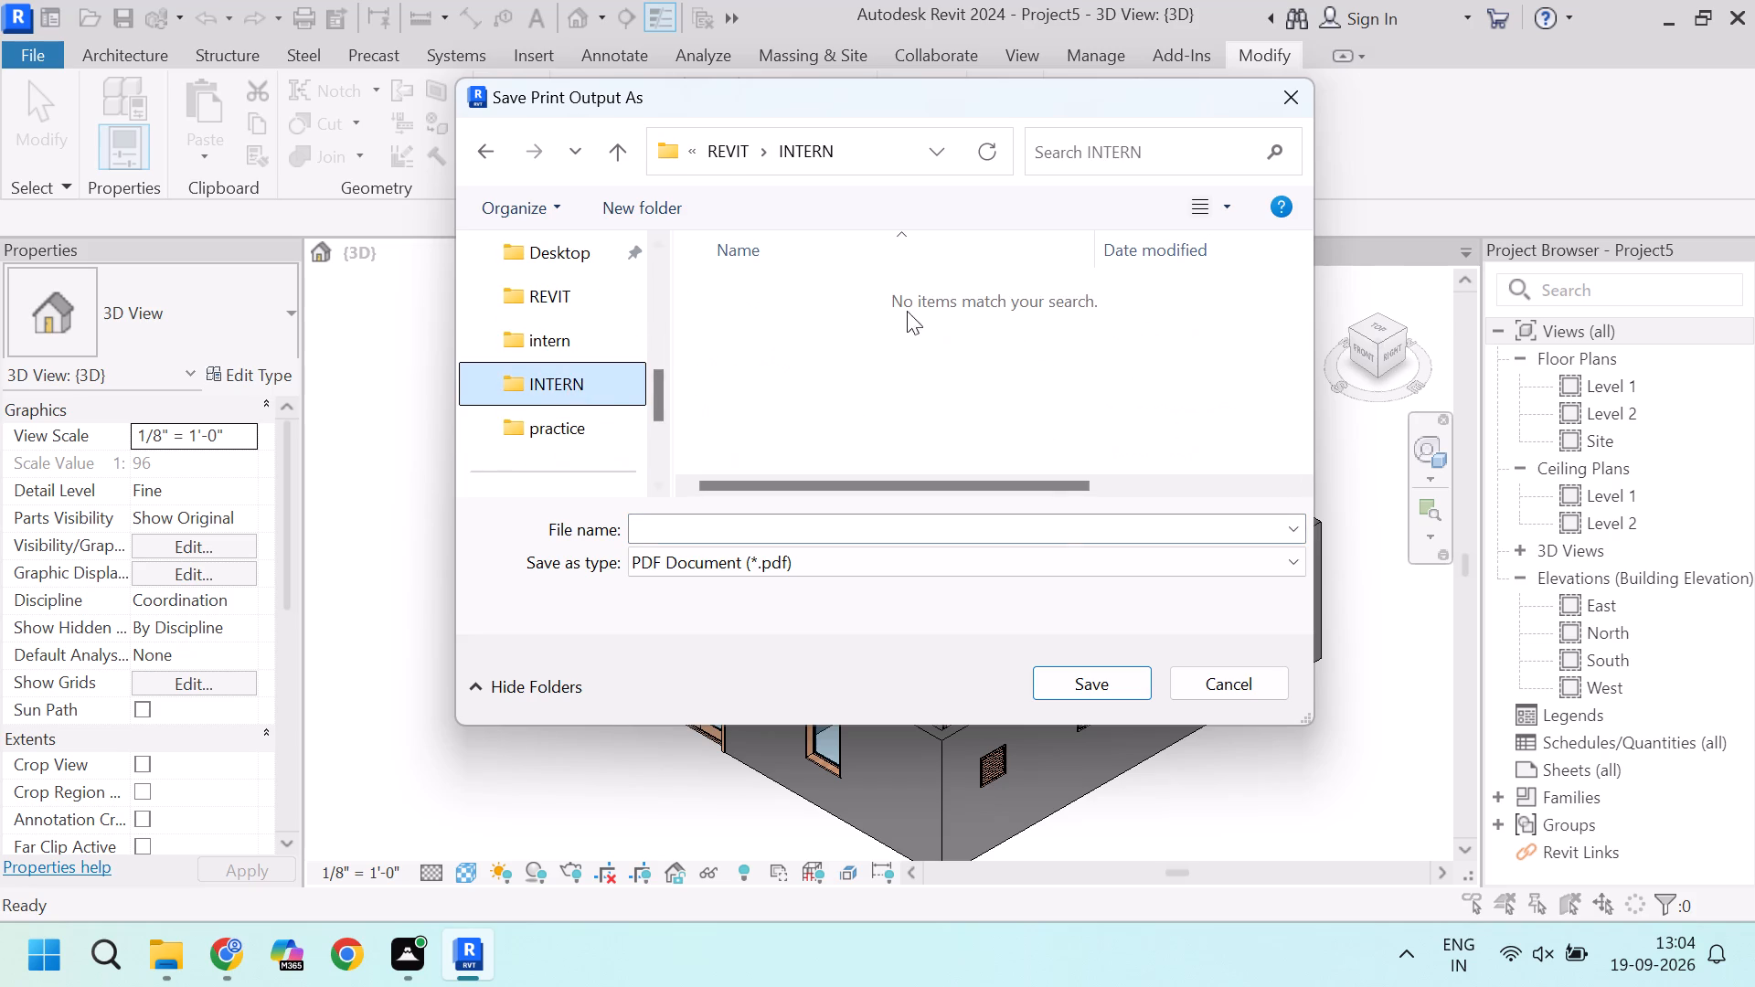
left_click(724, 156)
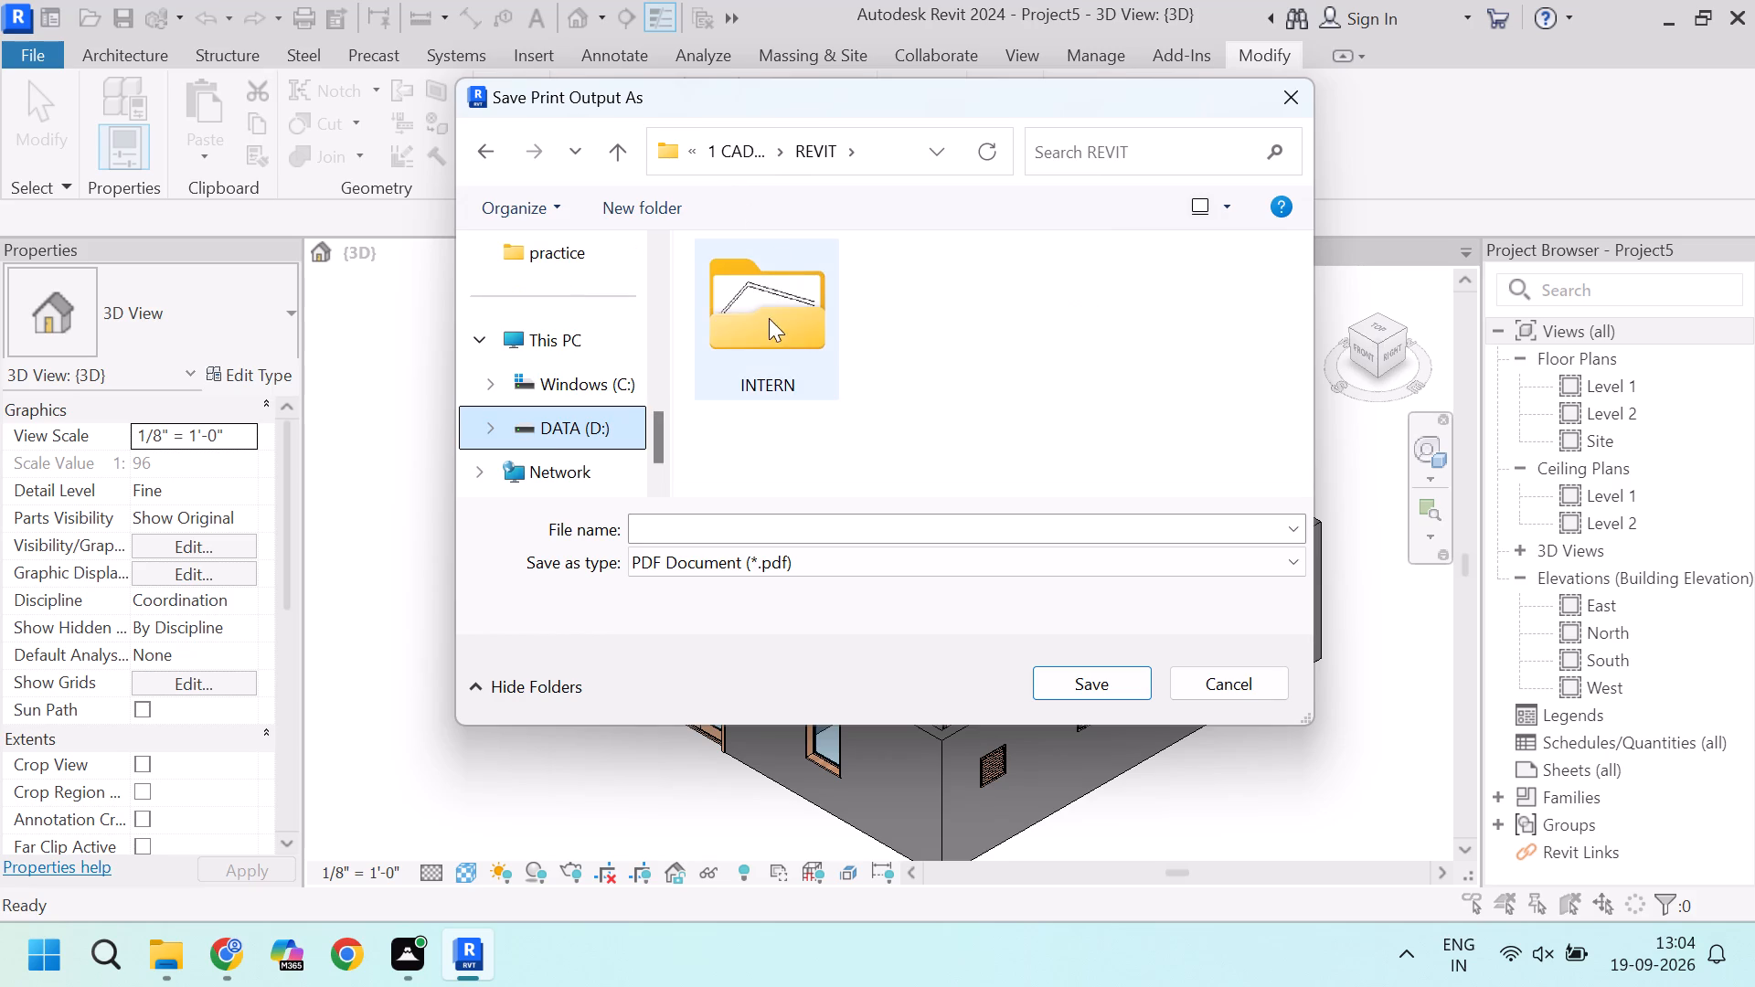
double_click(798, 320)
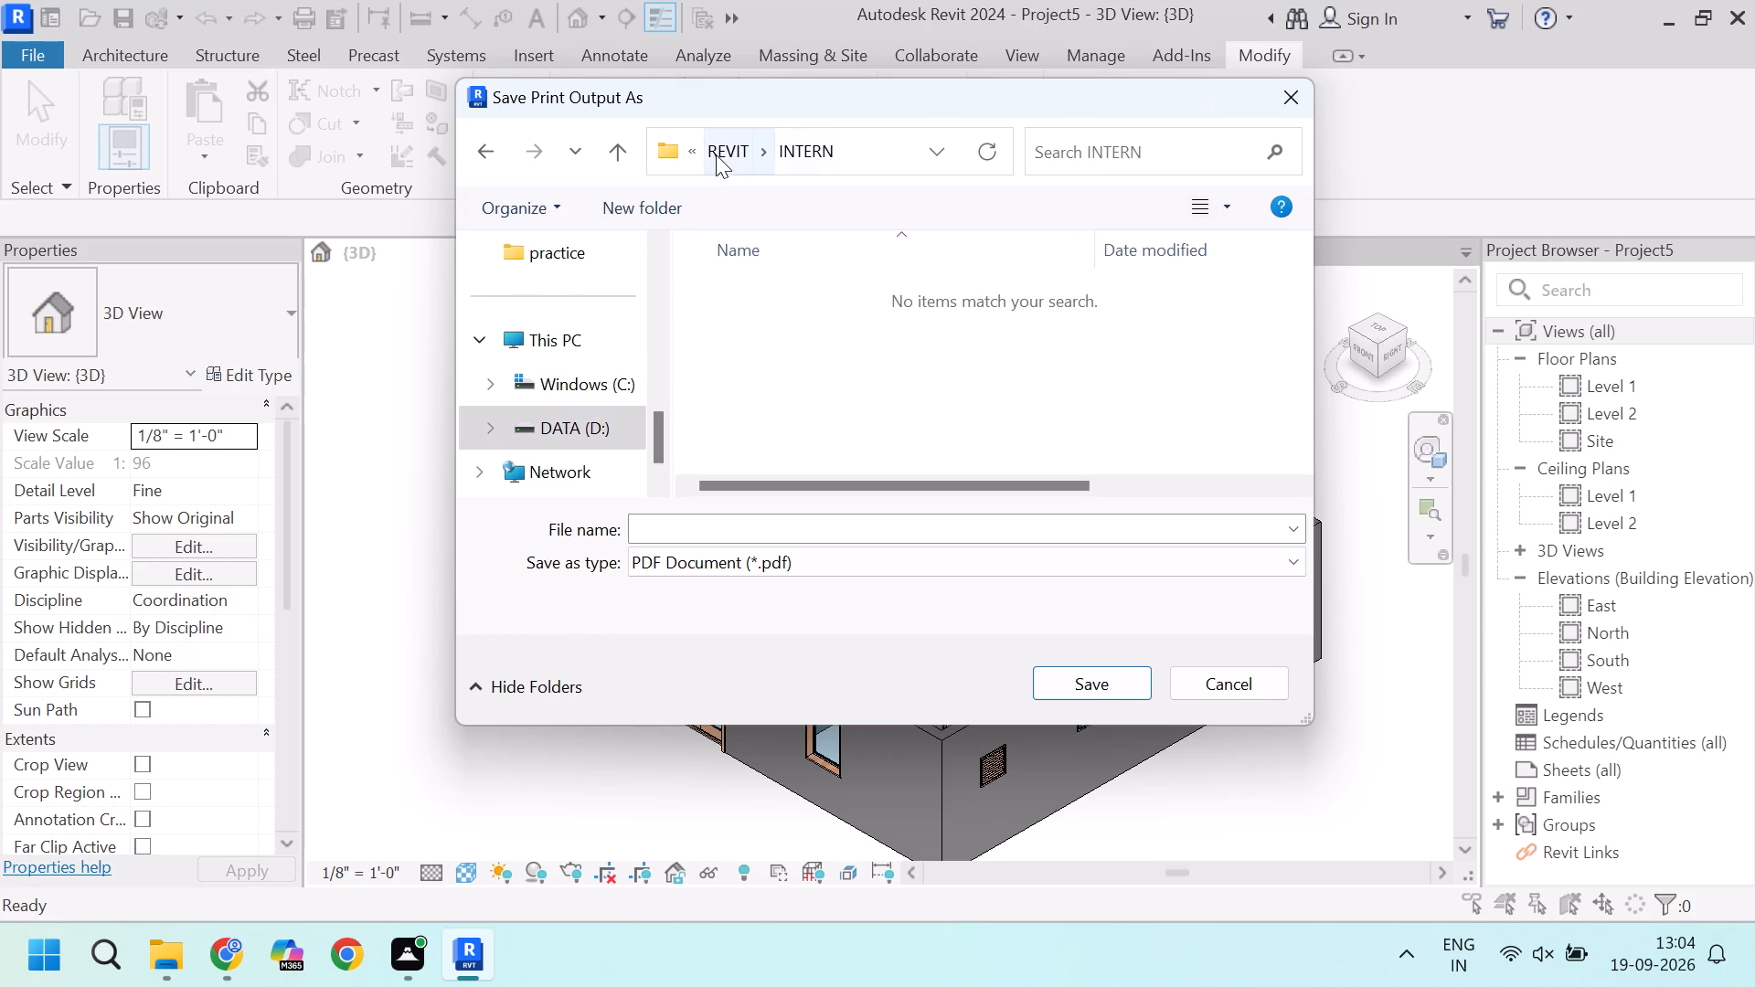
left_click(732, 521)
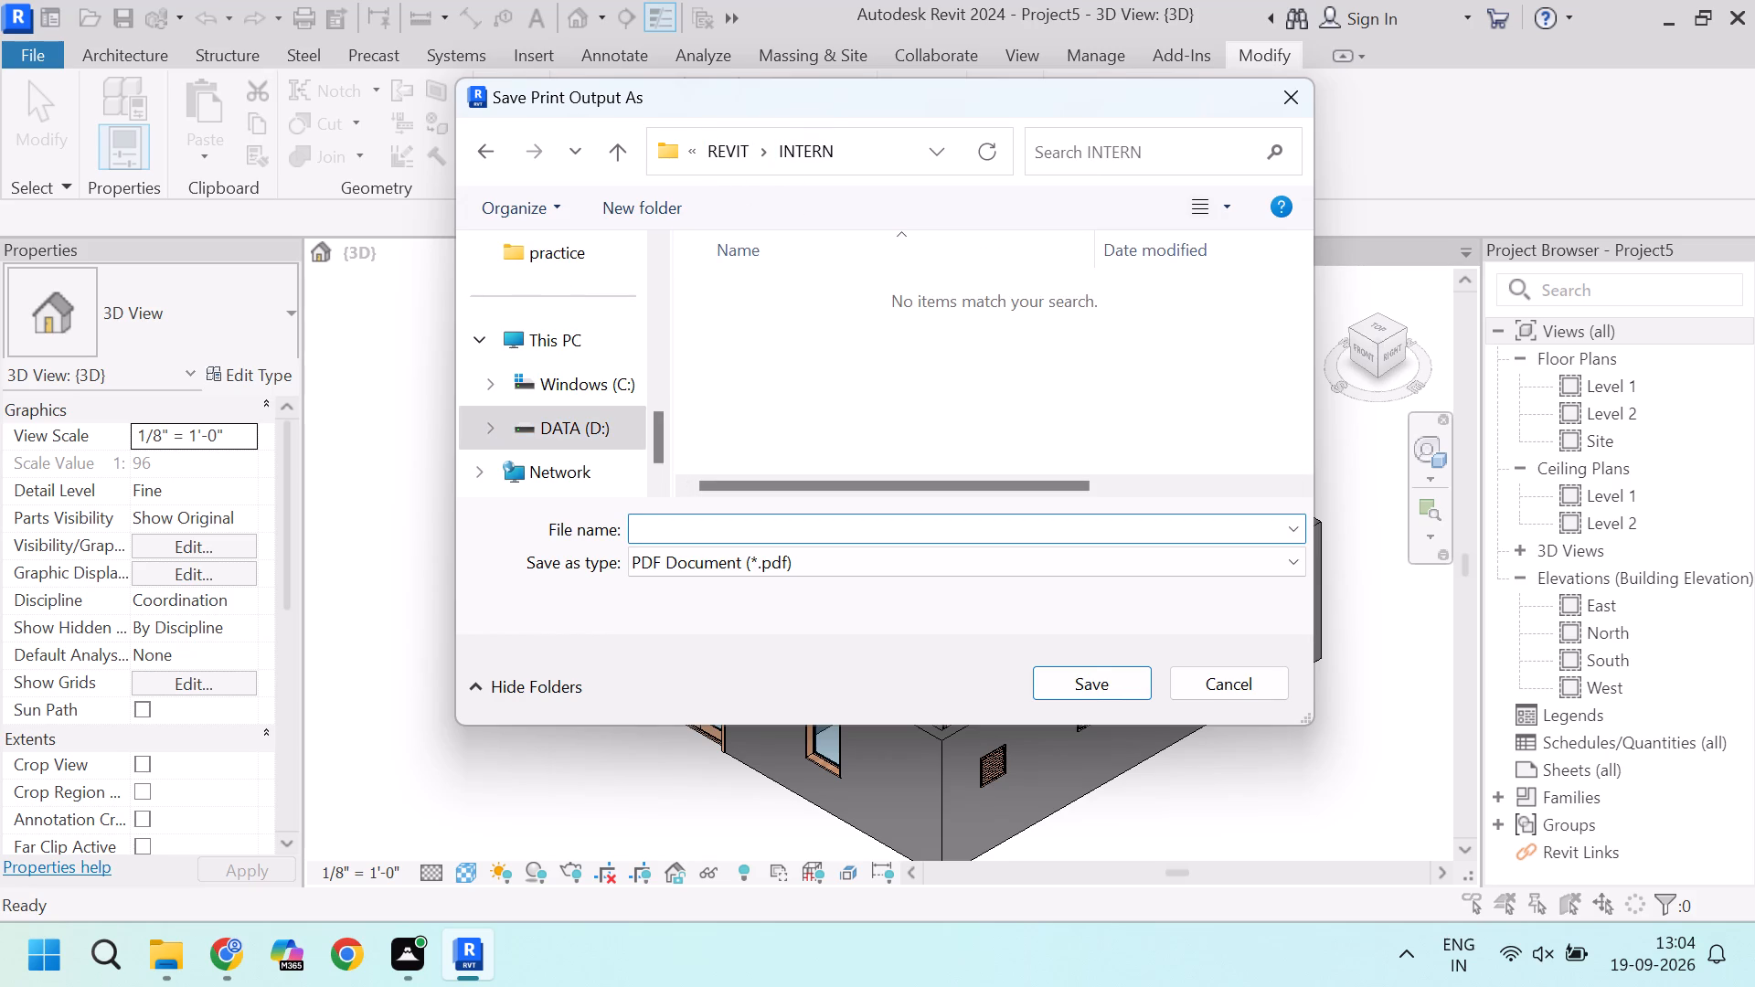
left_click(734, 157)
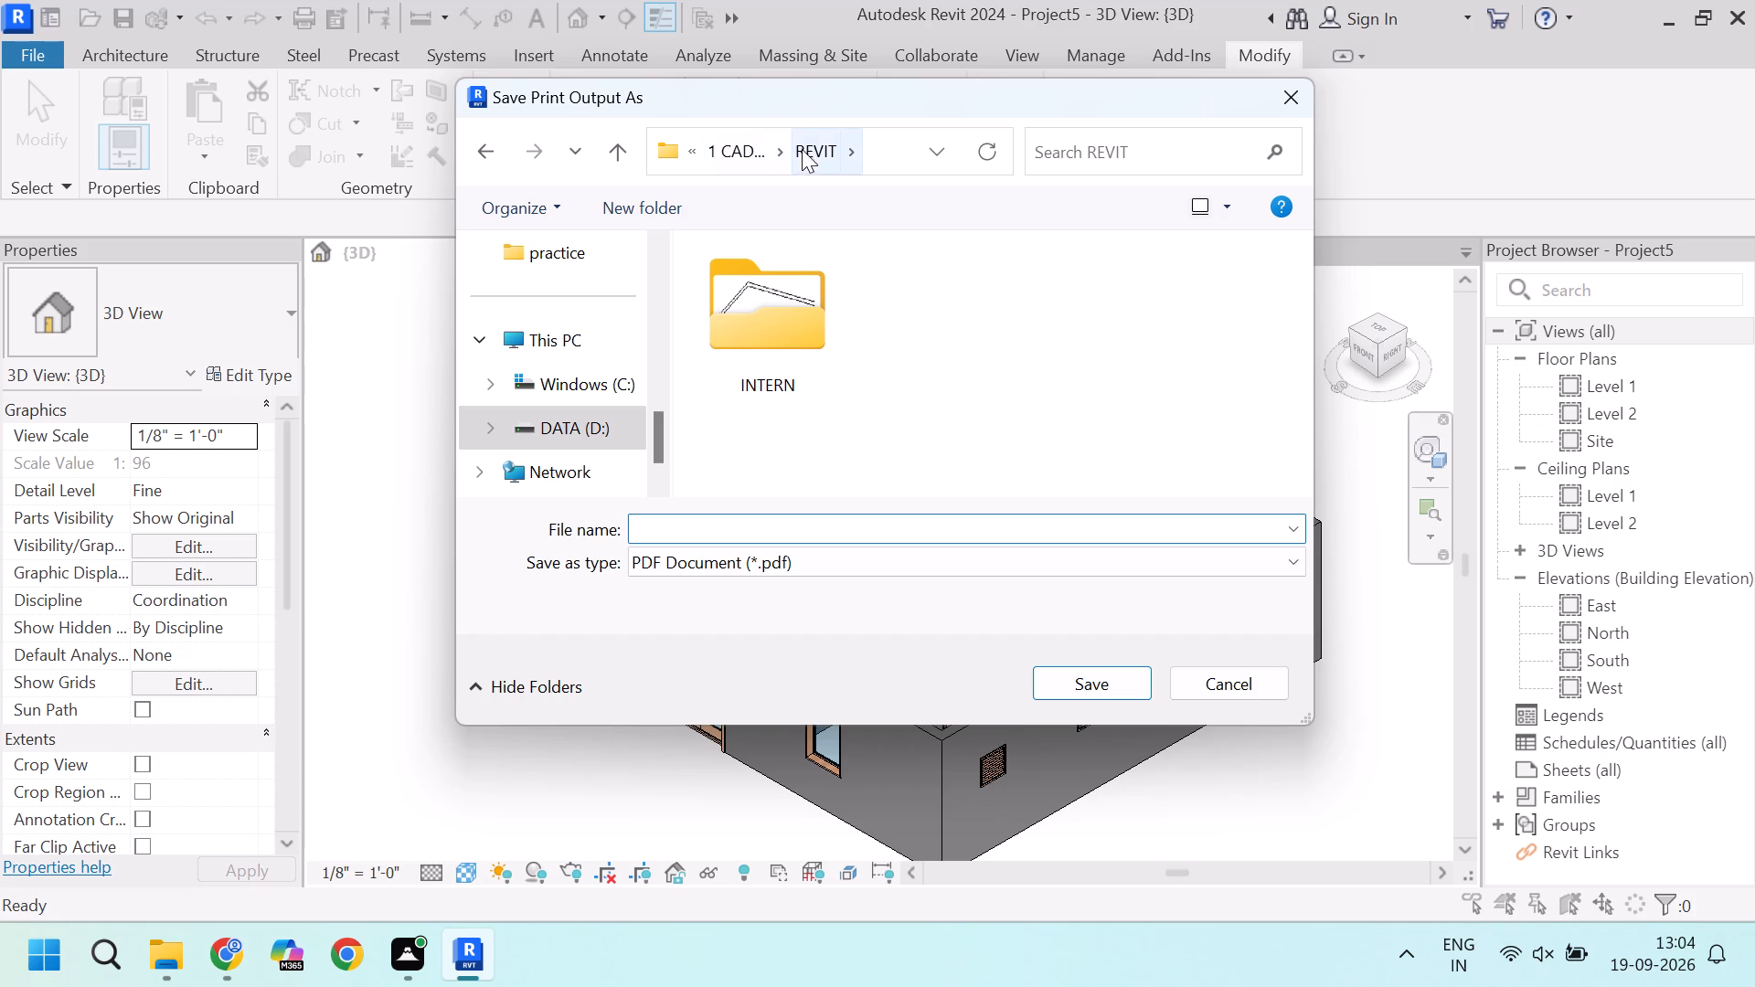
double_click(795, 286)
Name the print output Project5, save it as a PDF, and close the resulting document in Adobe Acrobat.
key("1")
left_click(830, 529)
key("1")
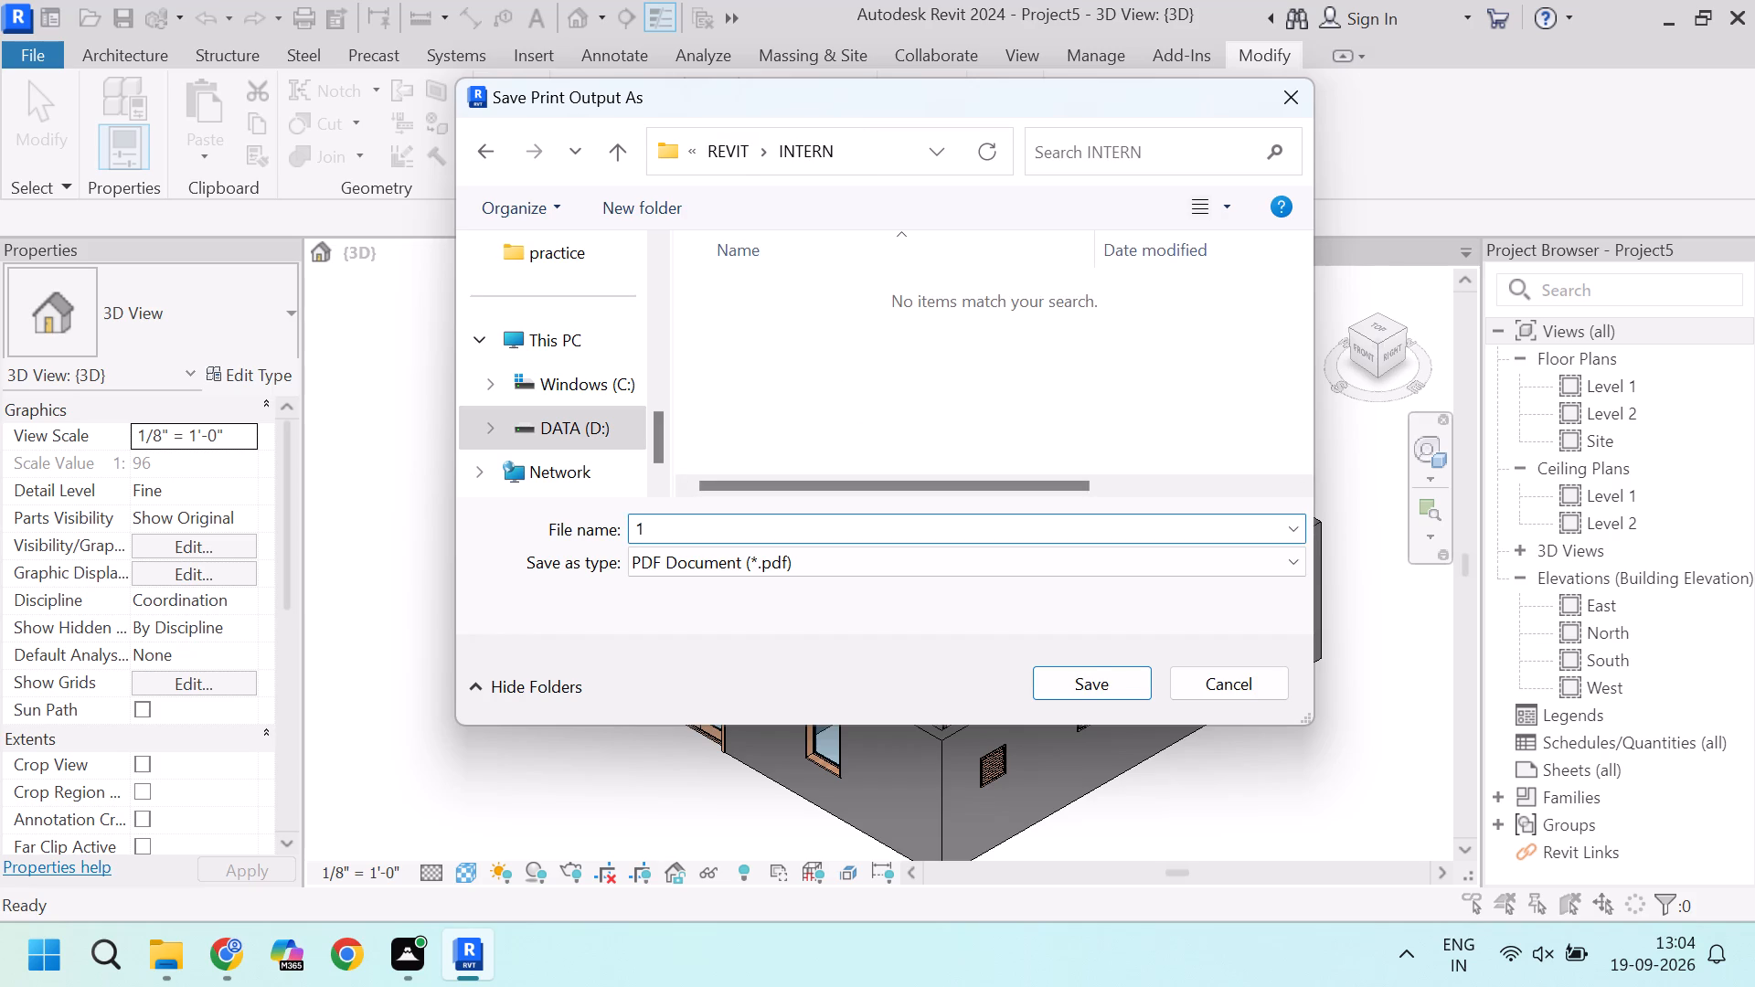
key("BackSpace")
key("p")
key("r")
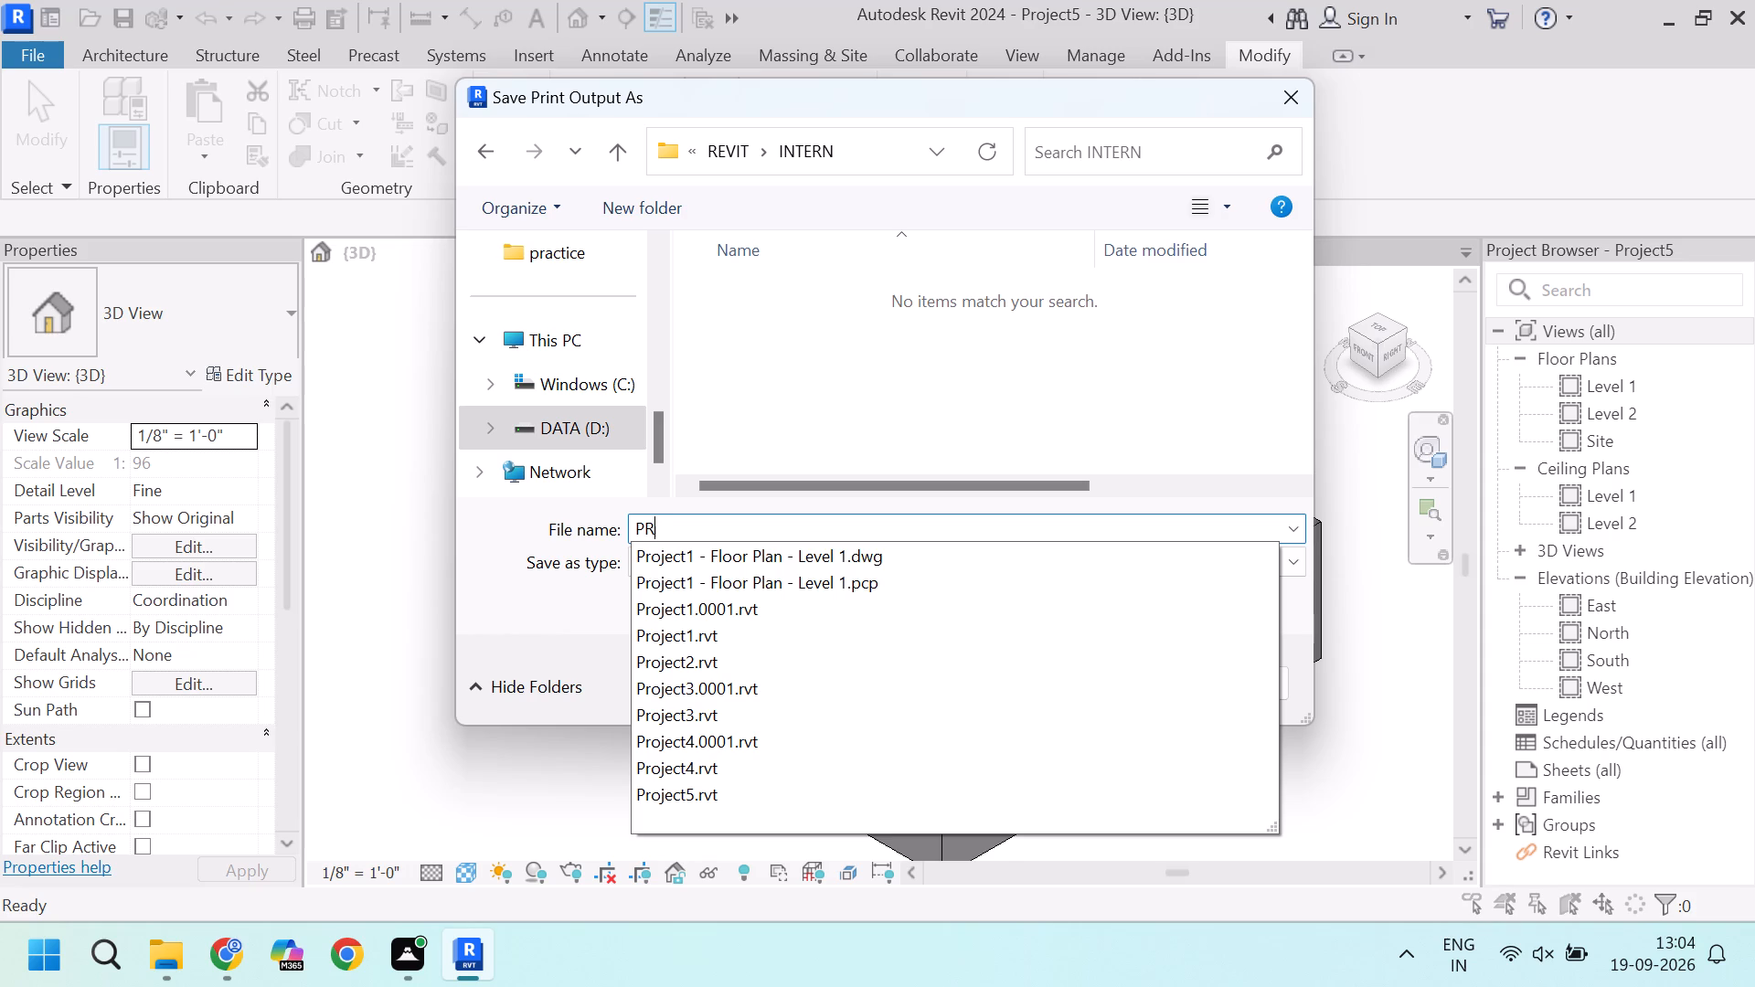
left_click(701, 786)
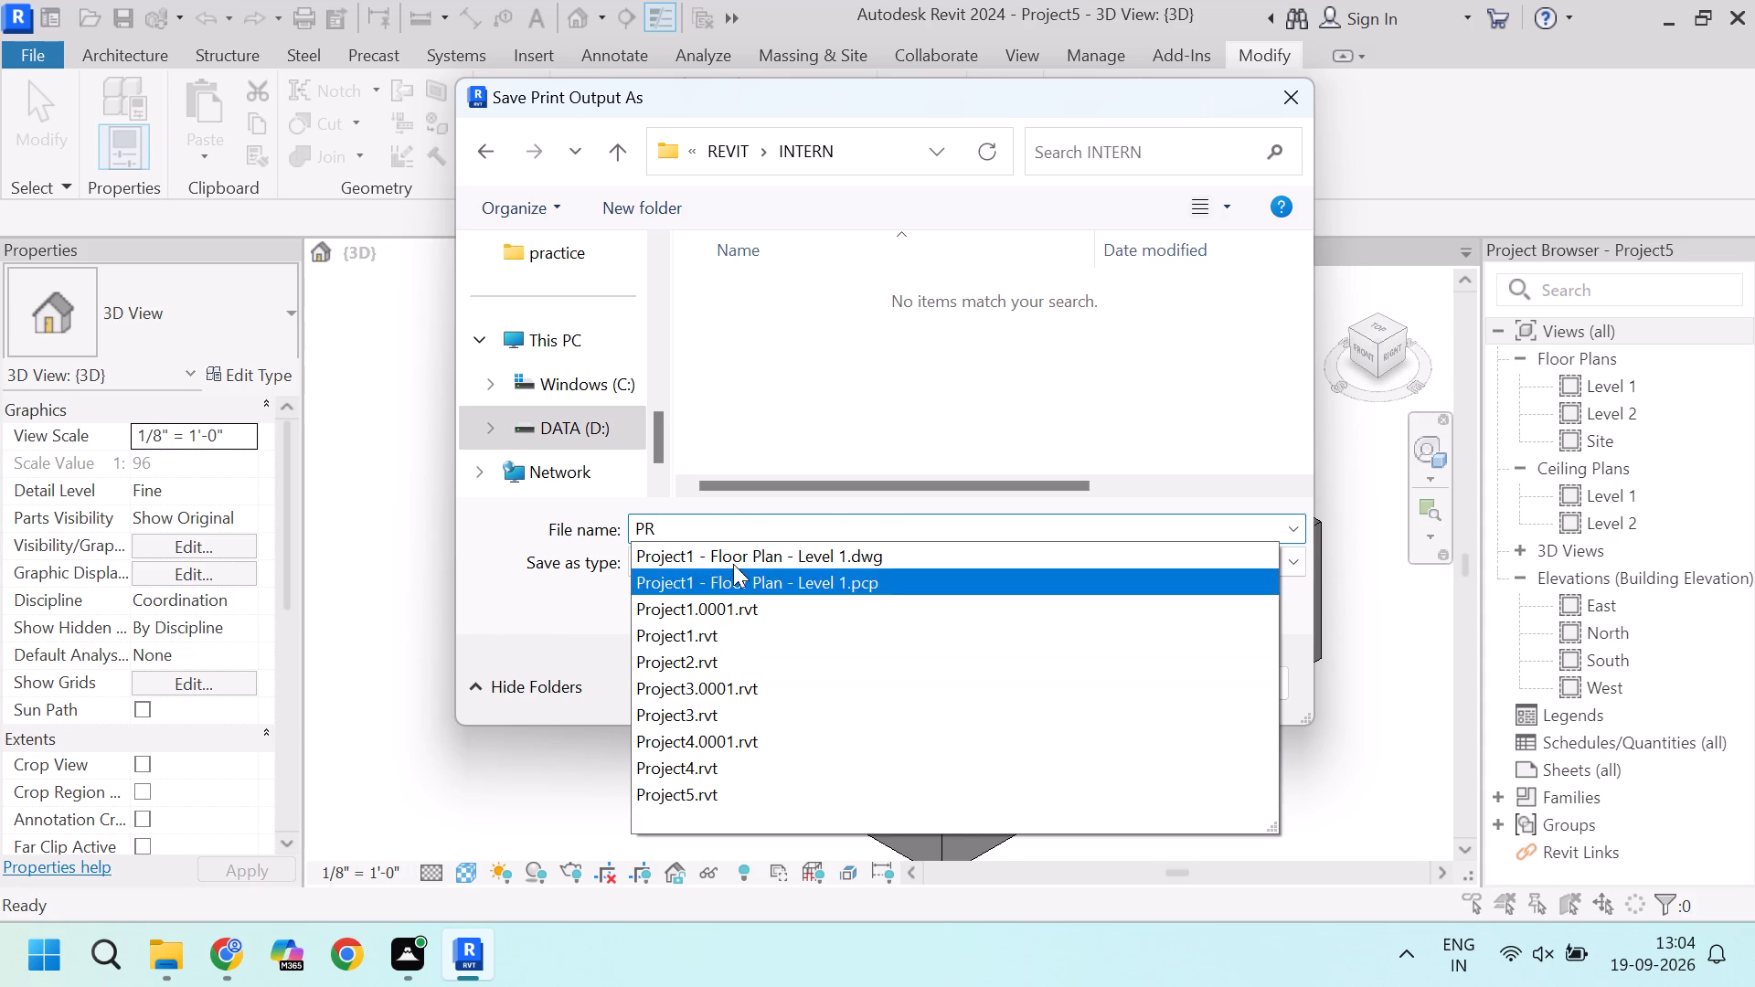
left_click(750, 514)
left_click_drag(748, 526, 734, 528)
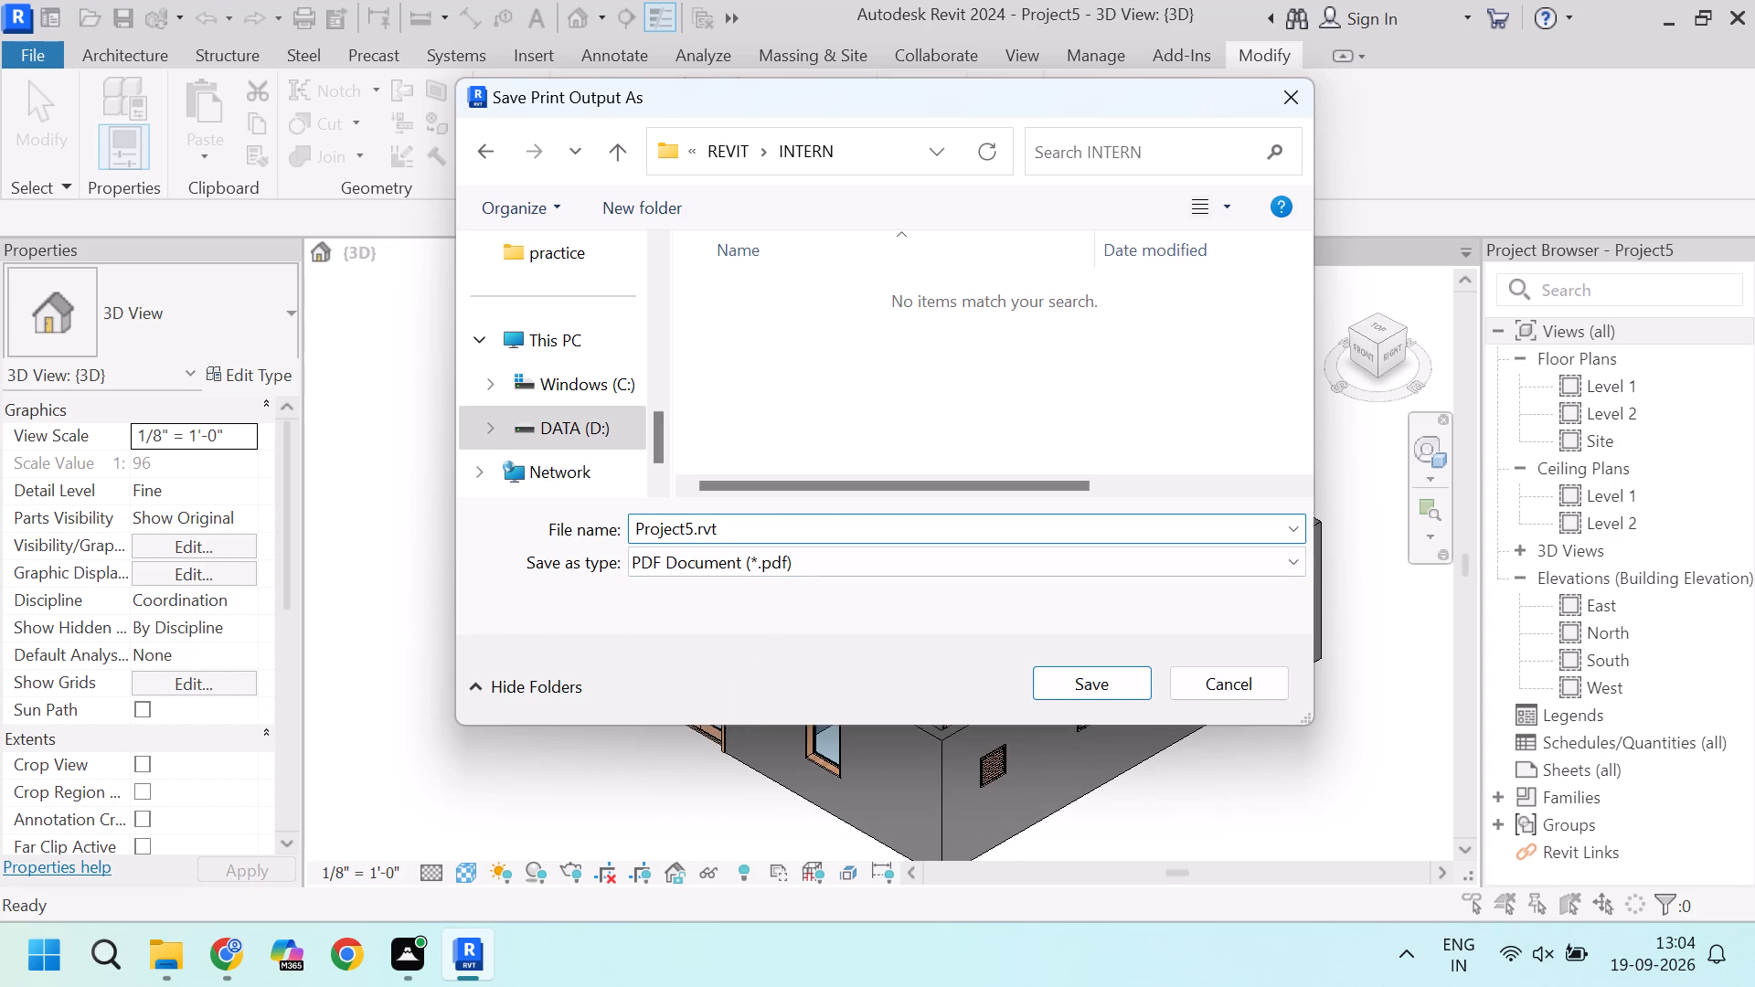
left_click_drag(734, 528, 694, 528)
key("Delete")
left_click(537, 621)
left_click(1077, 695)
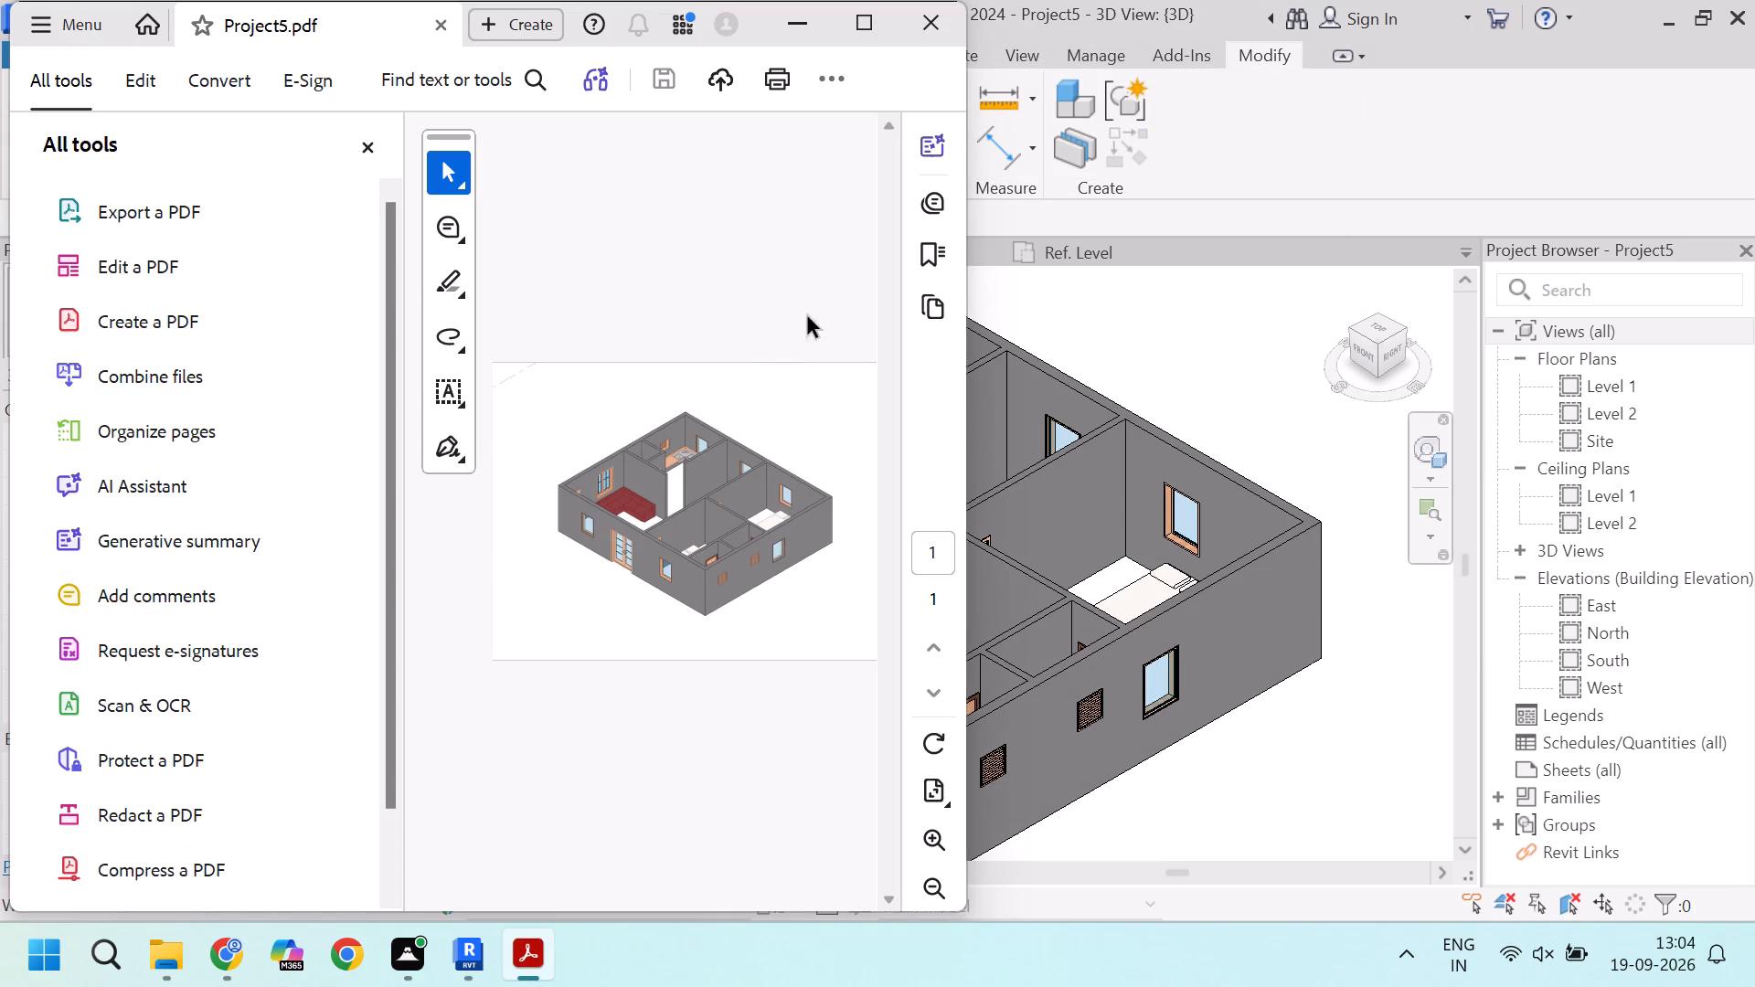
left_click(953, 30)
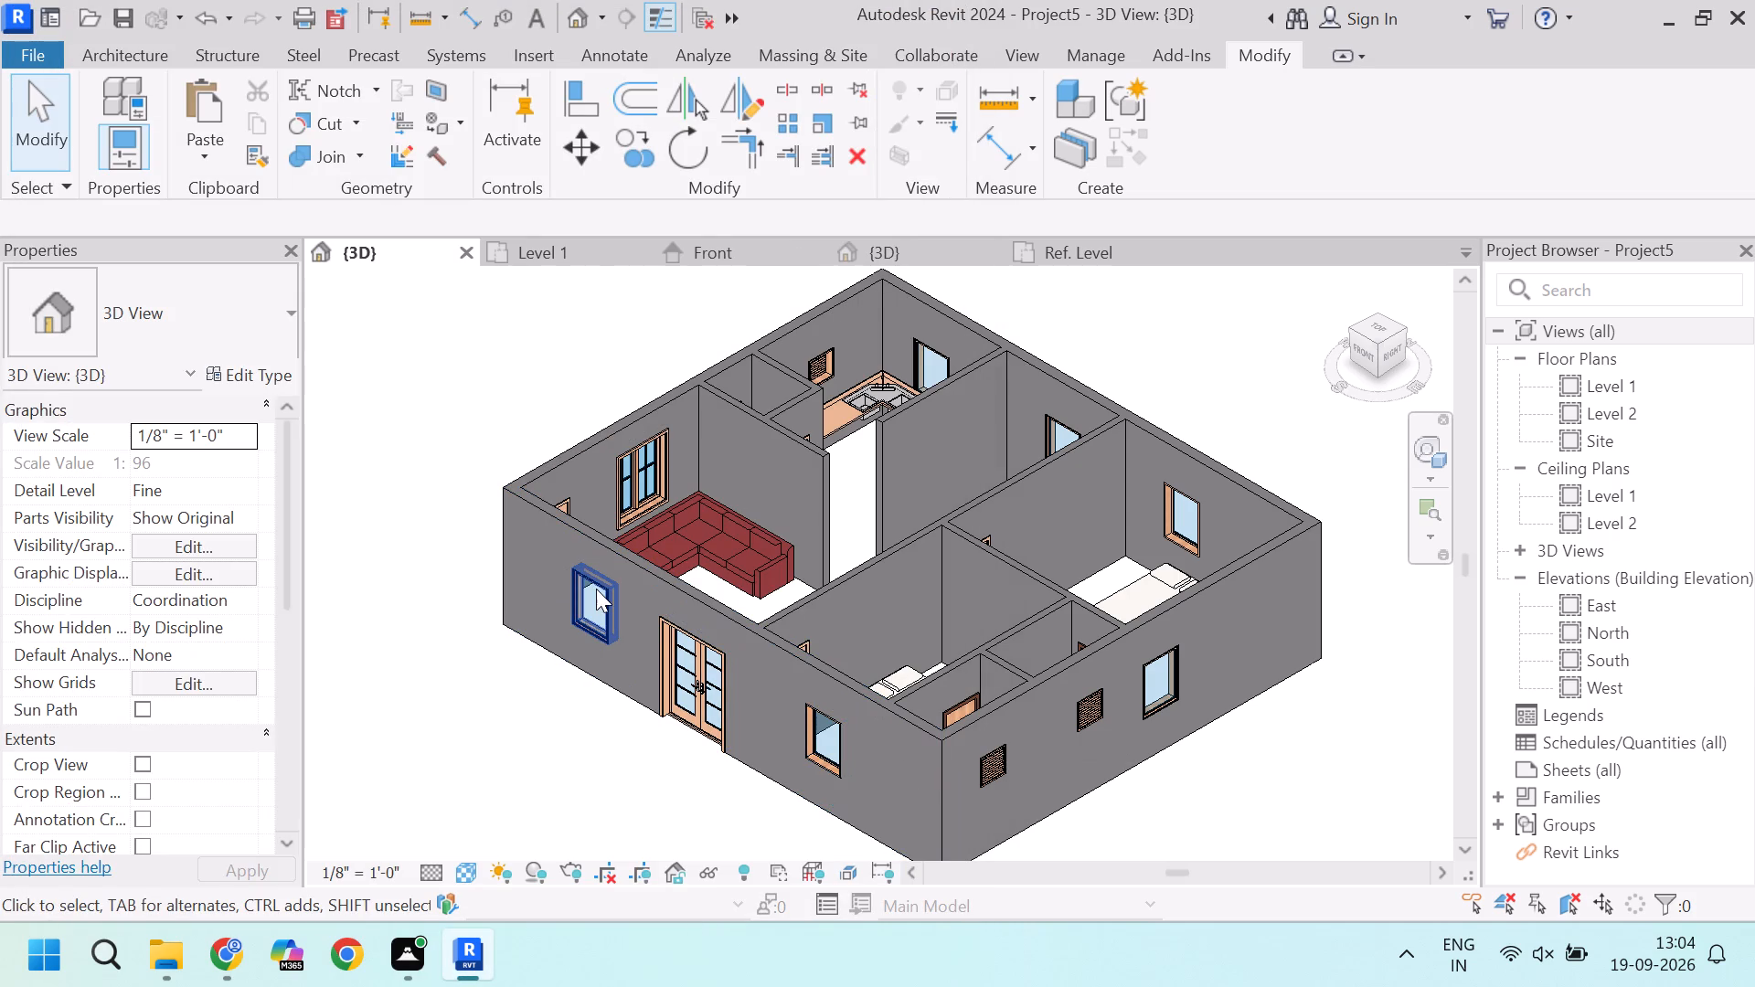
Save the Project5 Revit project.
key("ctrl+s")
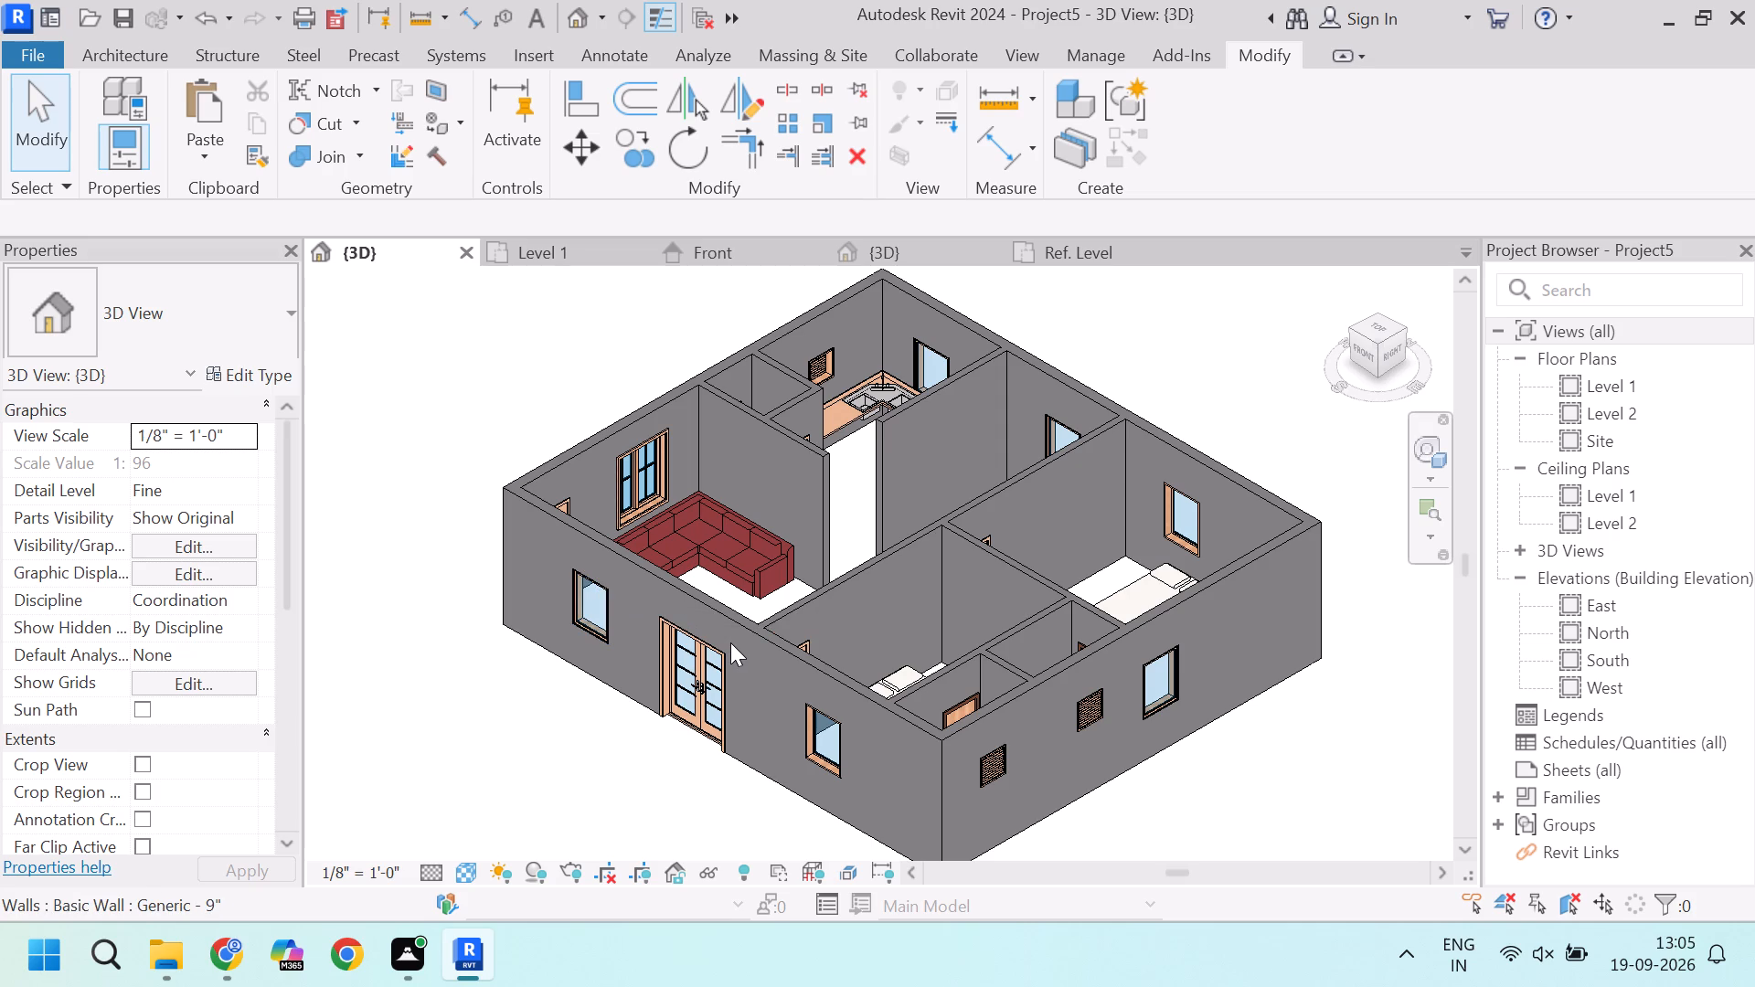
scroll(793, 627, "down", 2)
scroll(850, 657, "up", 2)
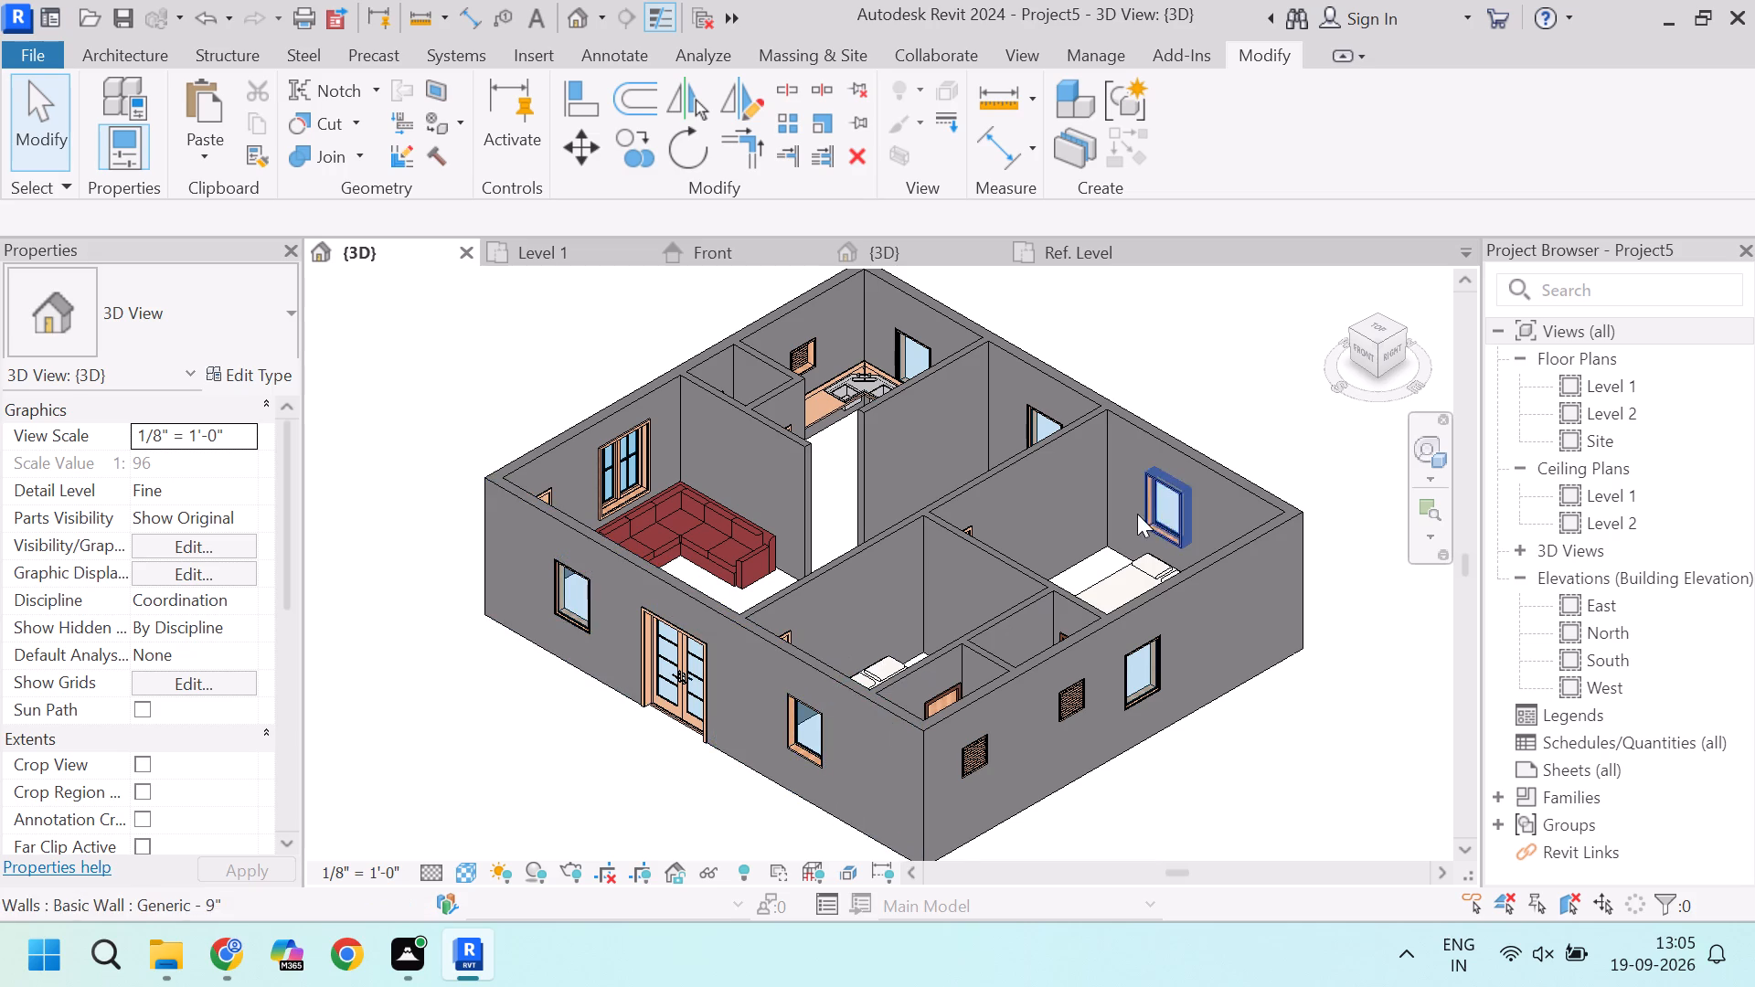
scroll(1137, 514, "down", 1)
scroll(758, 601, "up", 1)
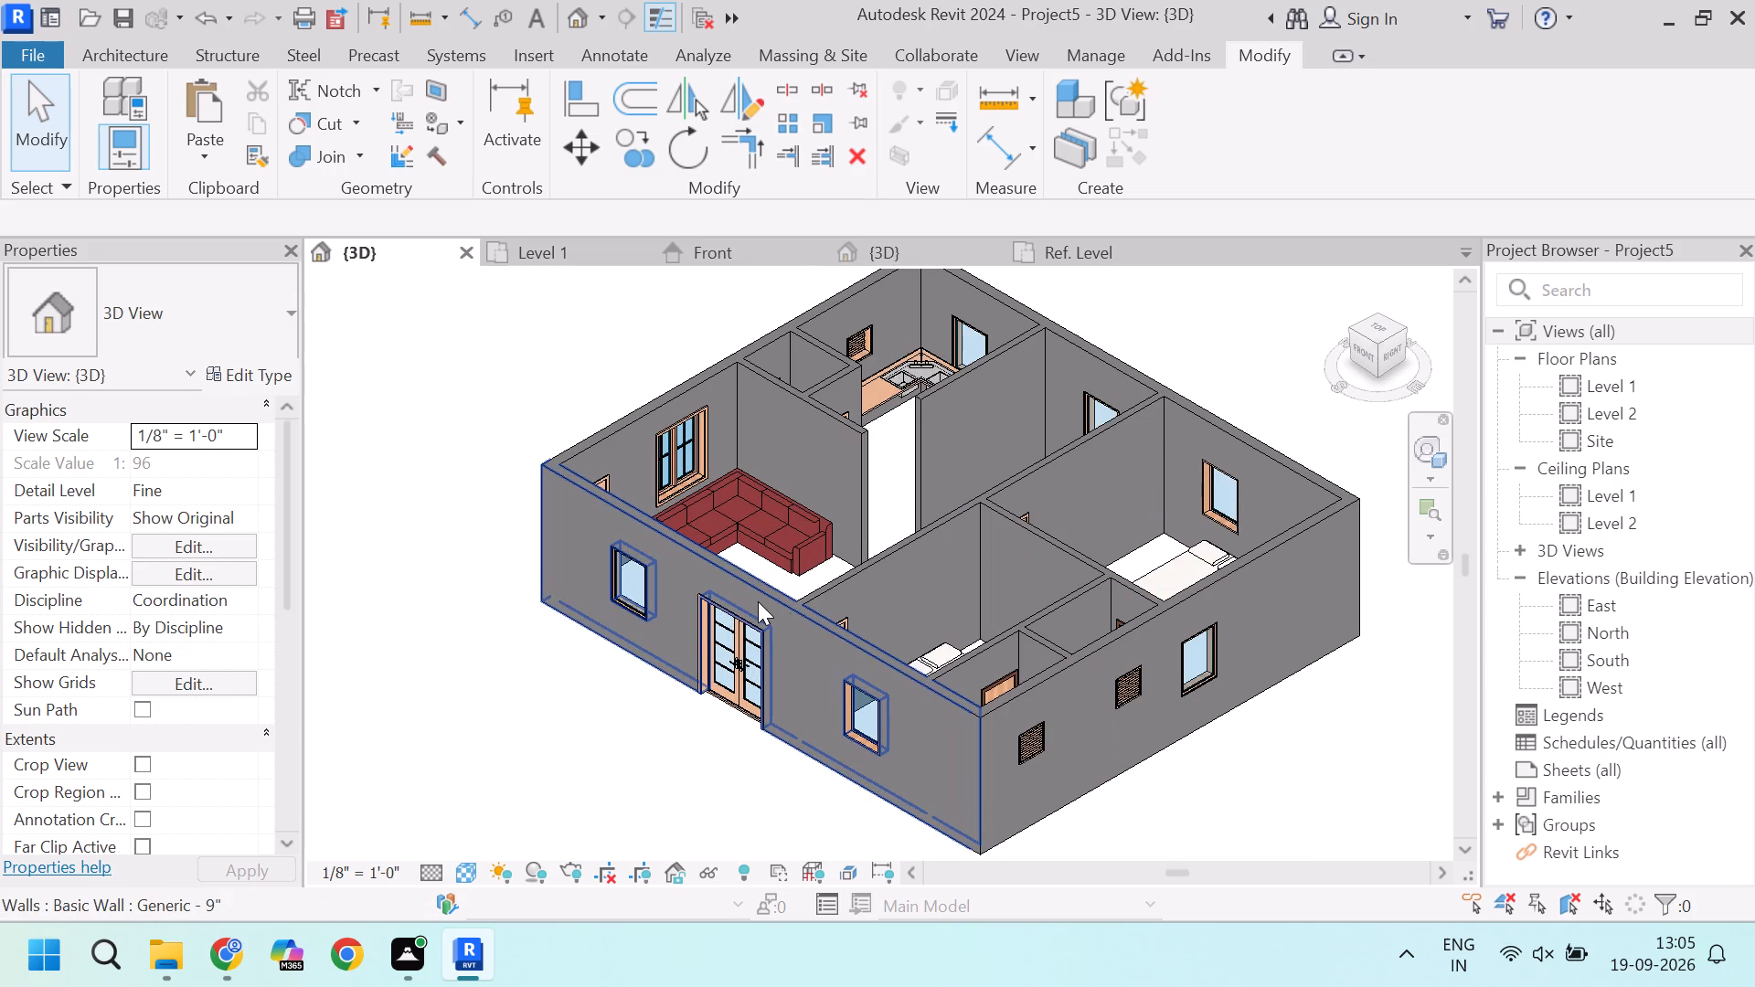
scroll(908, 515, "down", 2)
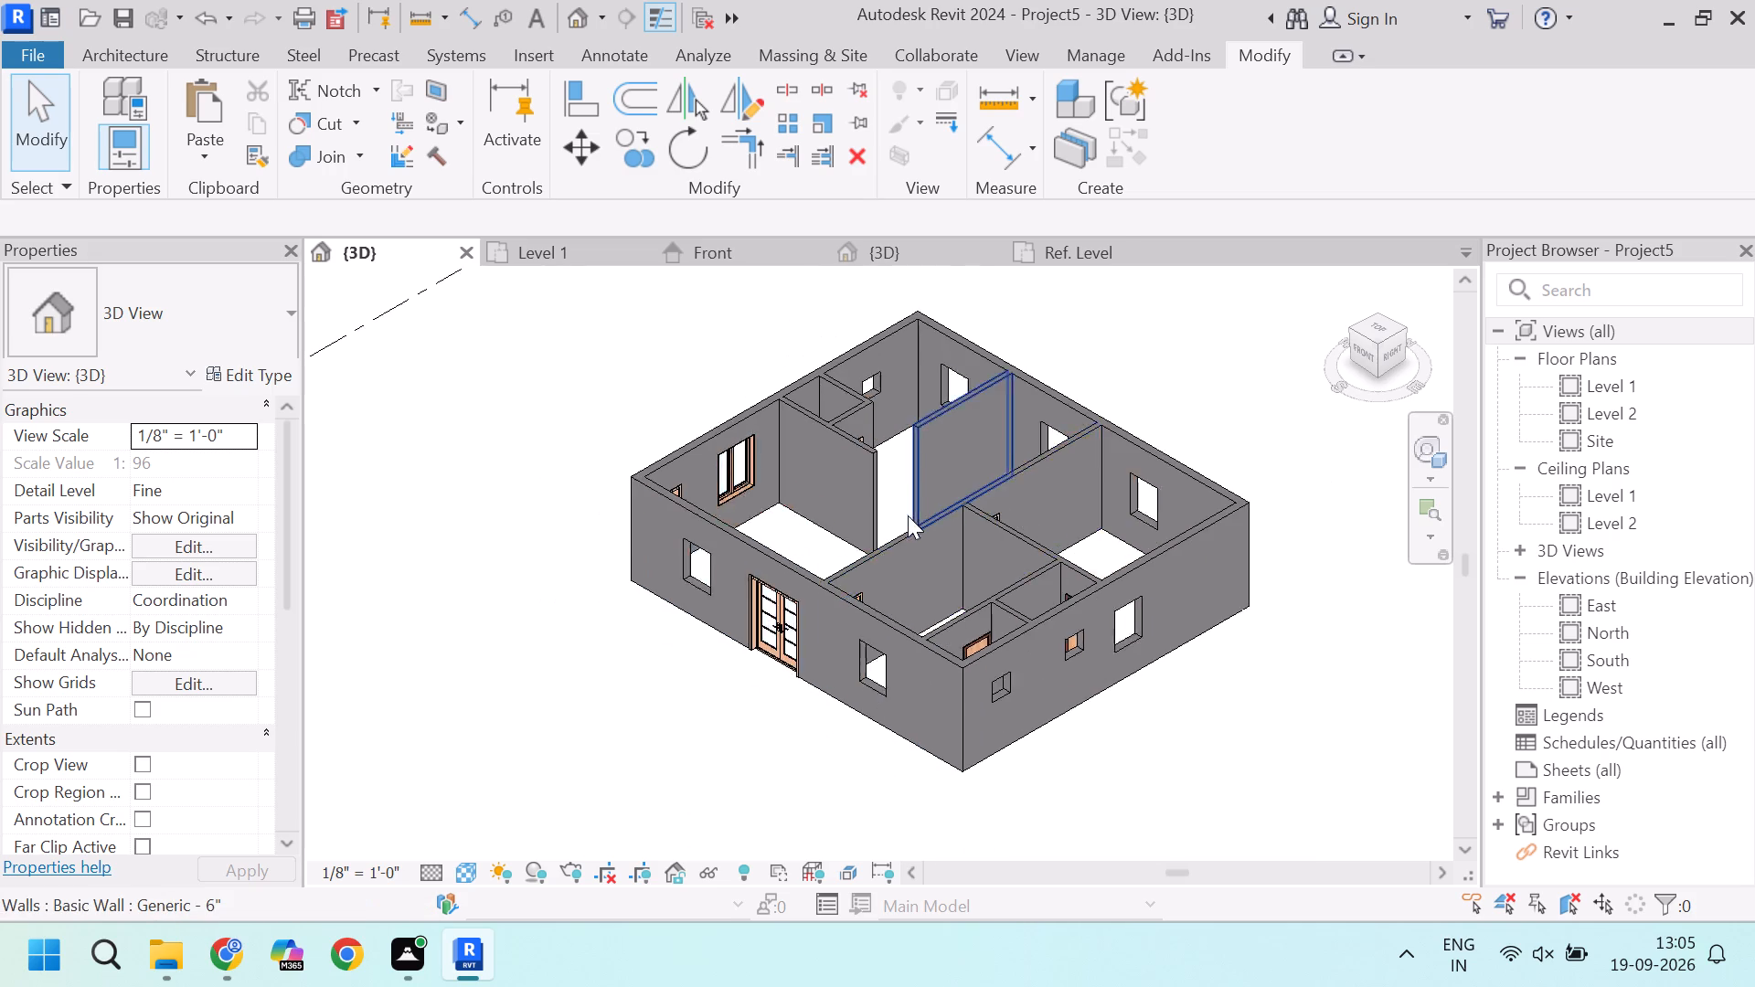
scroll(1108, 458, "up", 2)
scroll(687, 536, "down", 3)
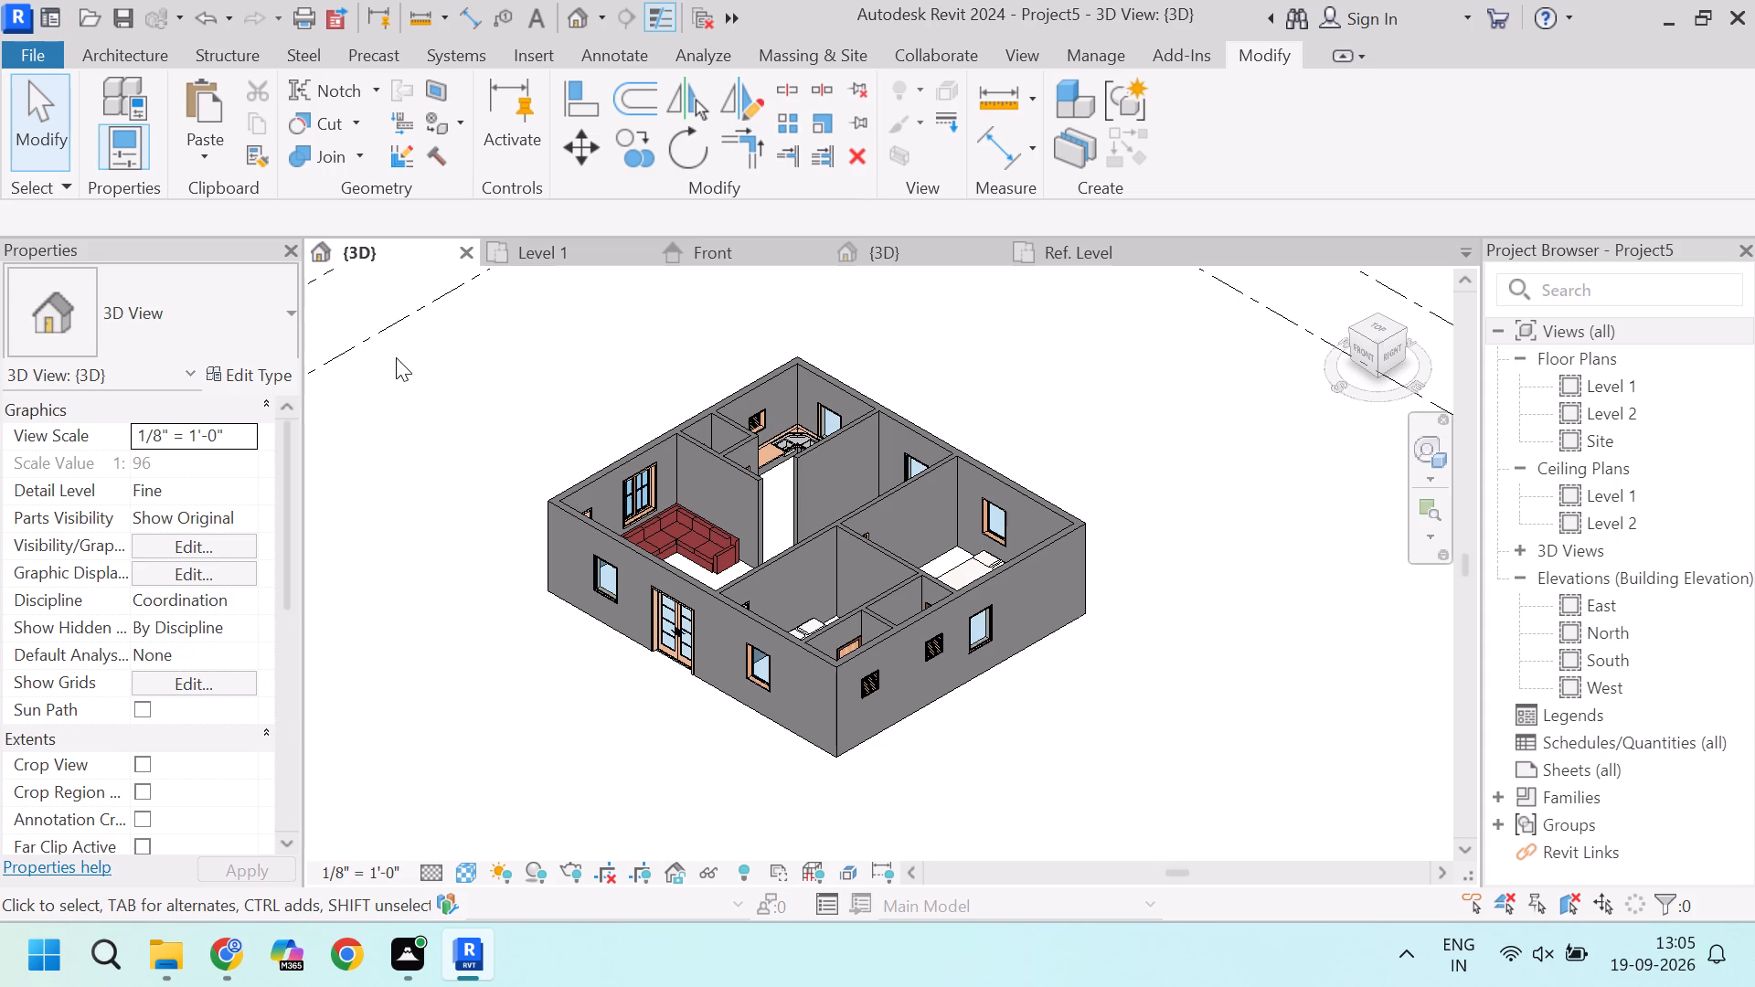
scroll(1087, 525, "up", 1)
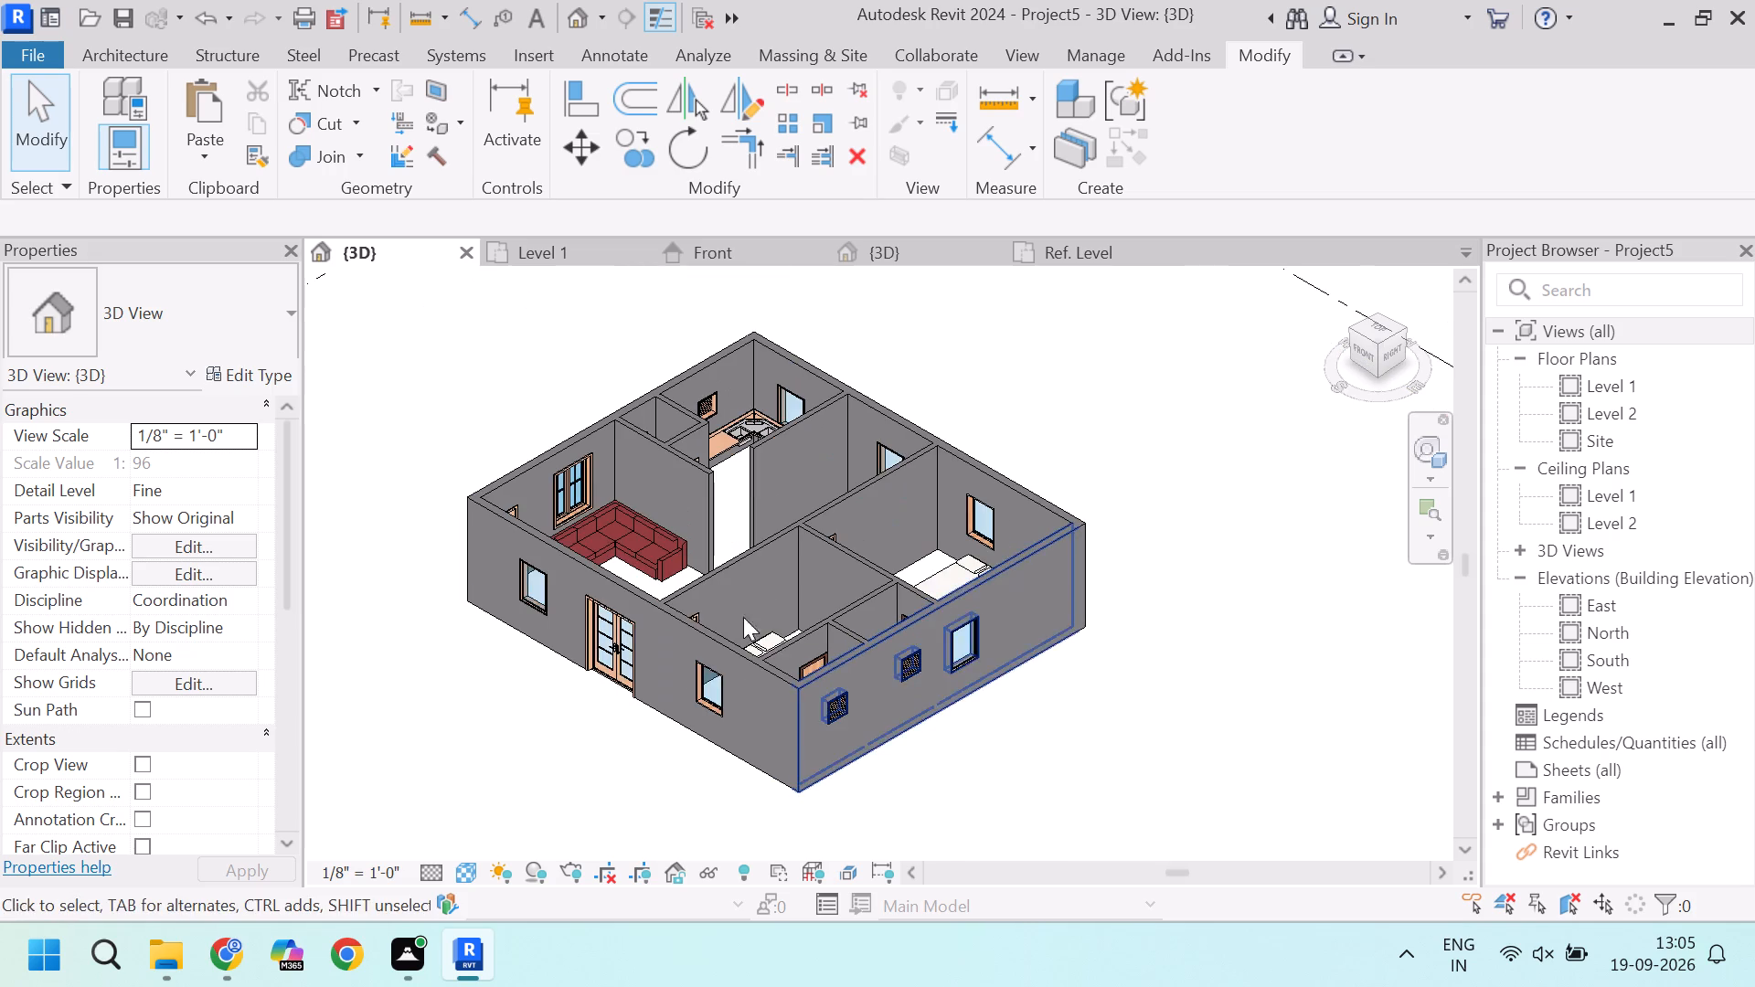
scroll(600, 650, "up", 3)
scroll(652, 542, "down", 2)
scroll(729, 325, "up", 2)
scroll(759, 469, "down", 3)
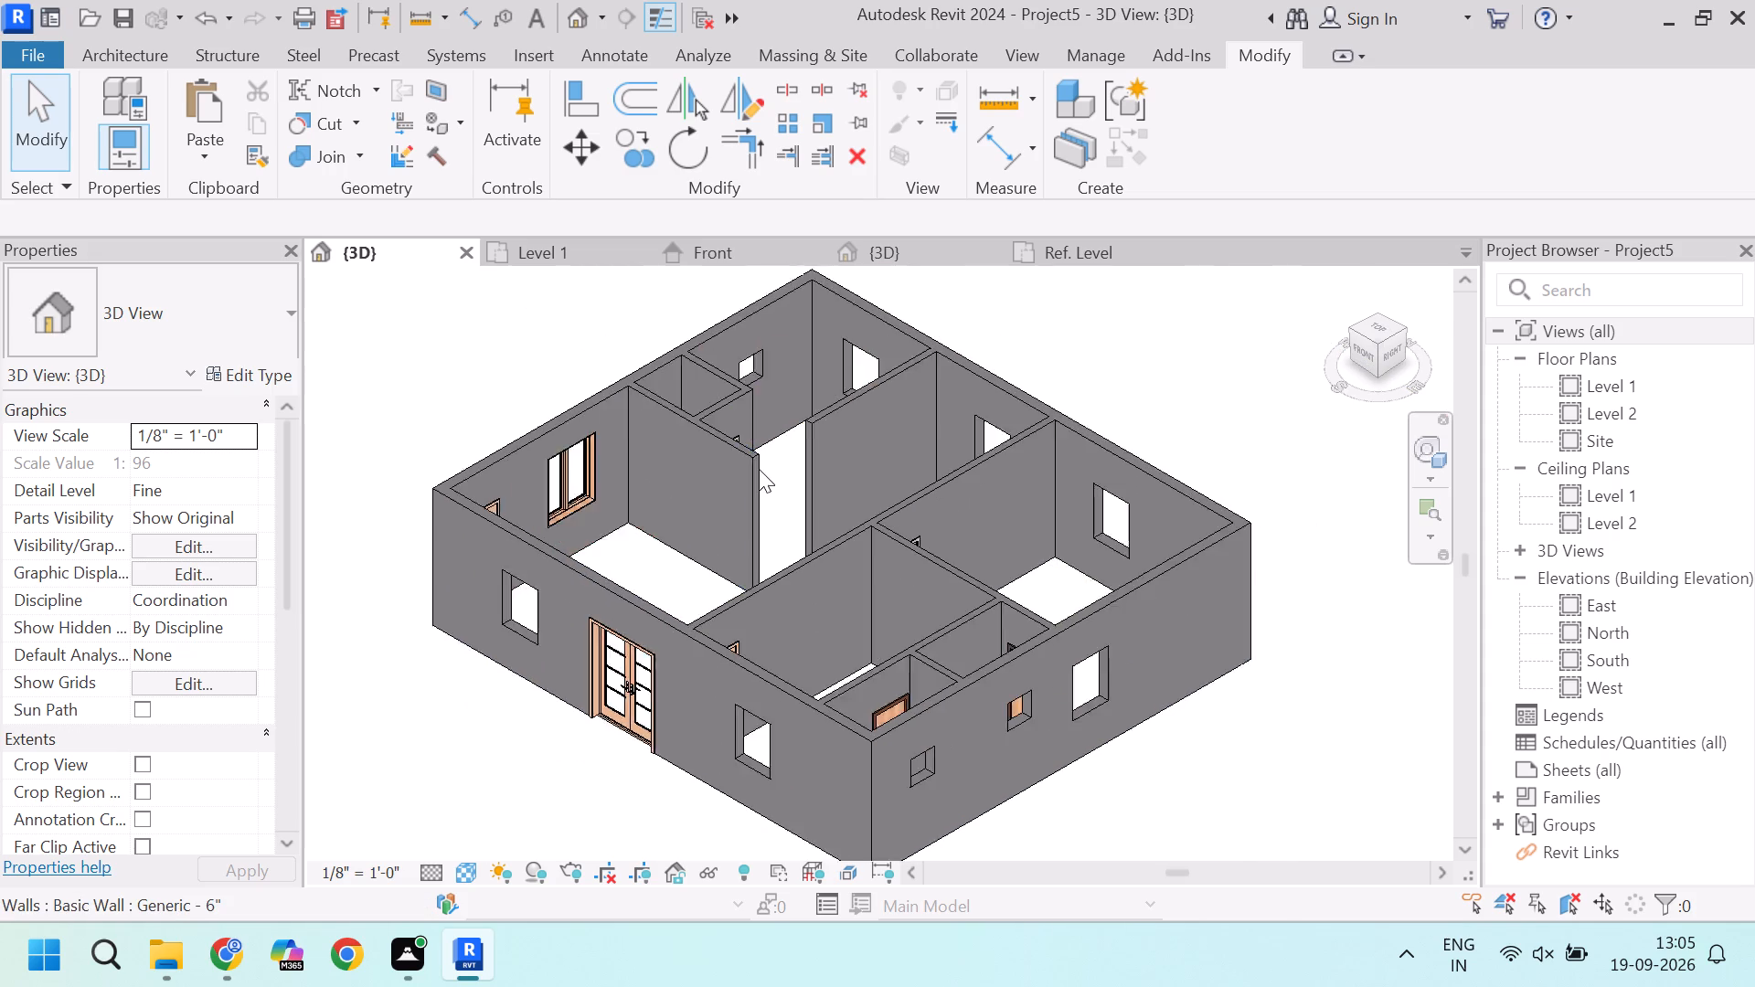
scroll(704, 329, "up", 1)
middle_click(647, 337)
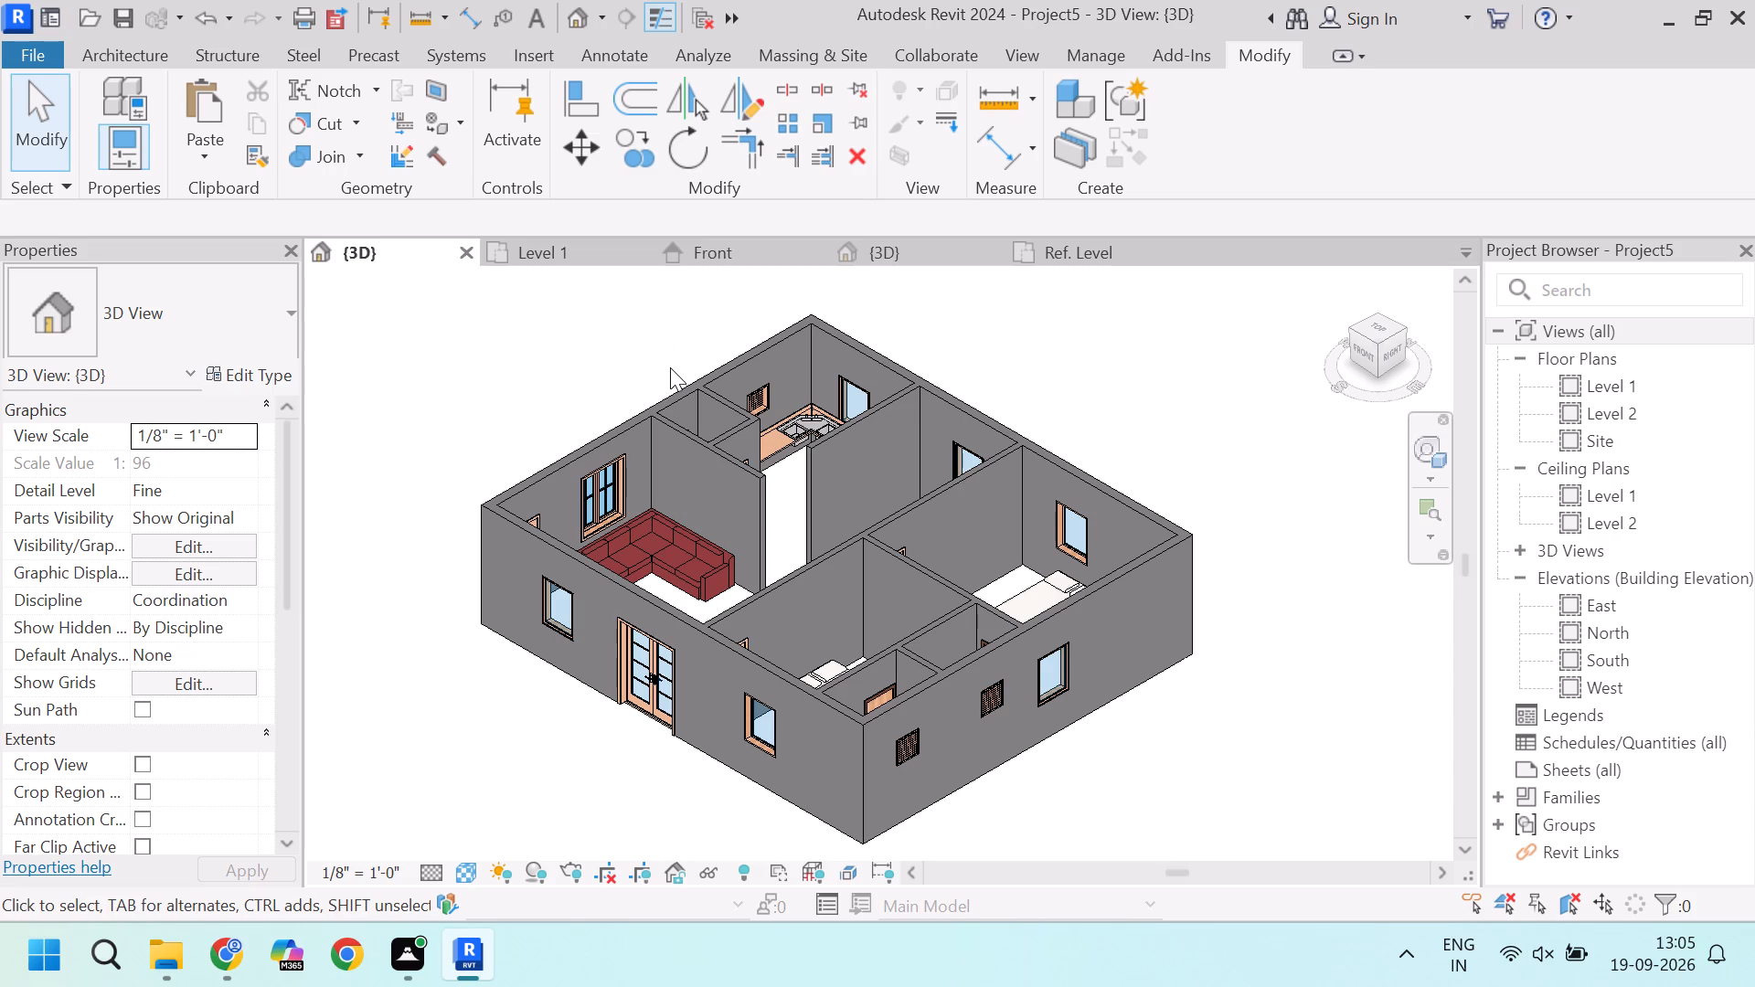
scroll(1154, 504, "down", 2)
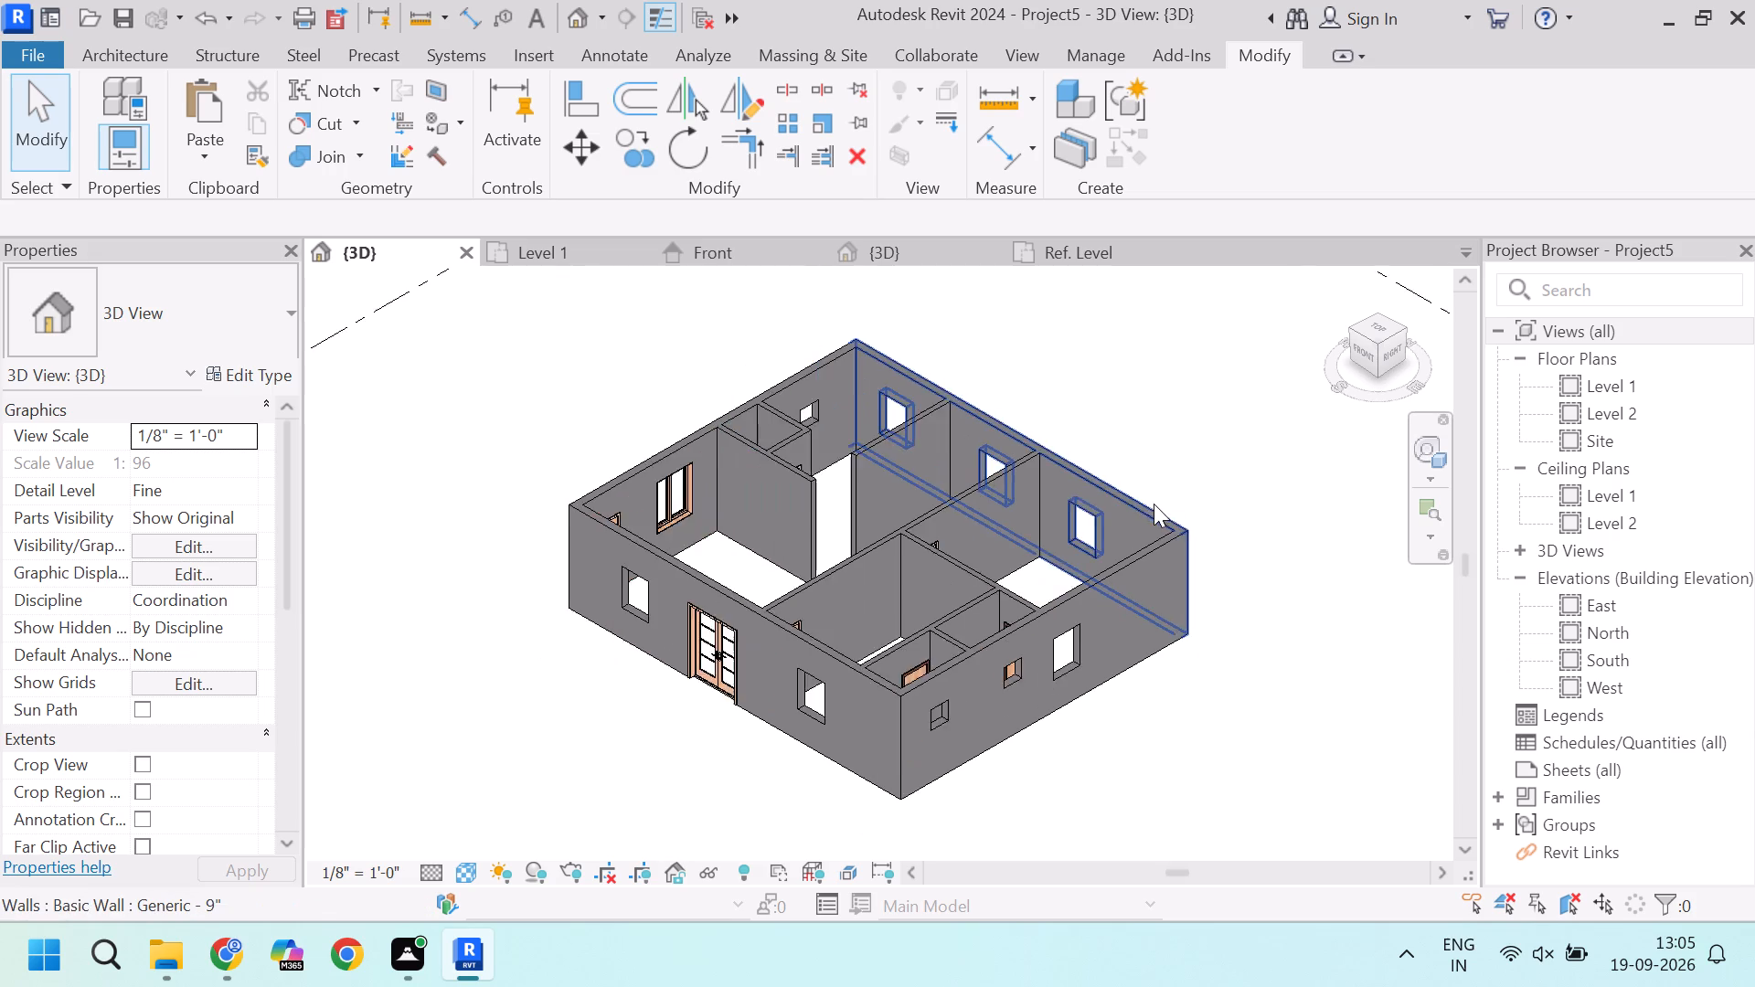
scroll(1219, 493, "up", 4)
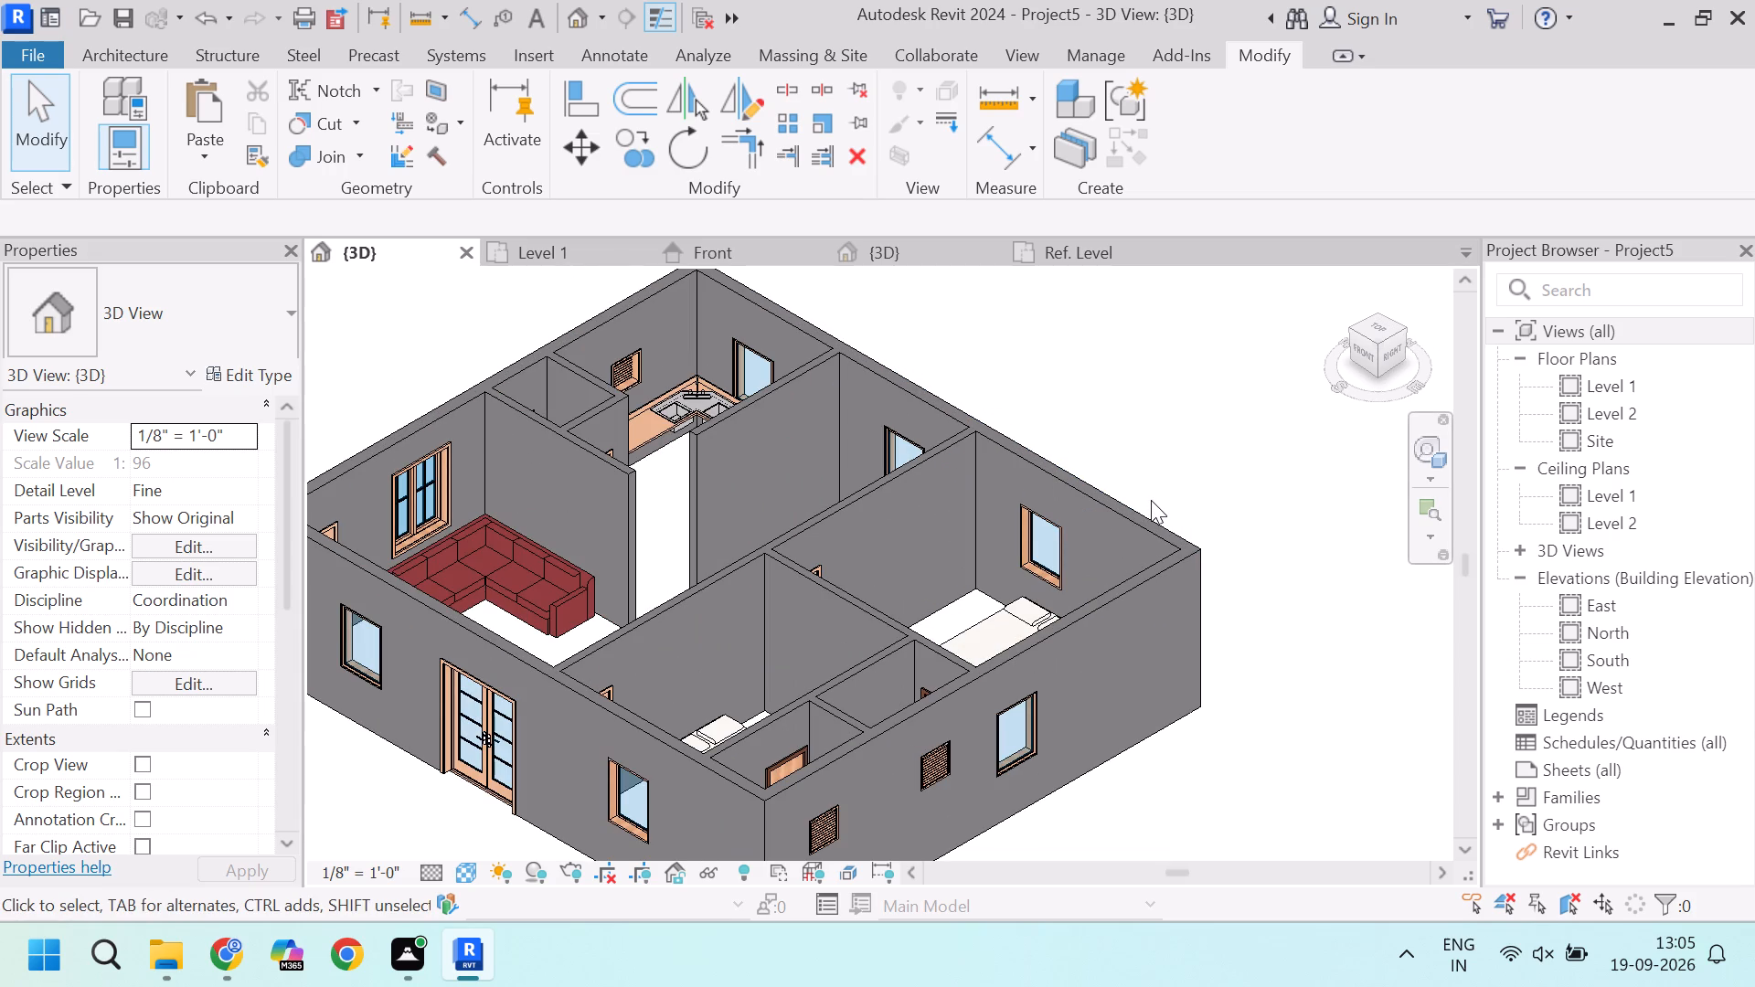
Examine the louvred windows and the neighbouring glazed window on the house's right exterior wall up close.
scroll(1129, 562, "down", 4)
scroll(959, 724, "up", 3)
scroll(1094, 671, "up", 9)
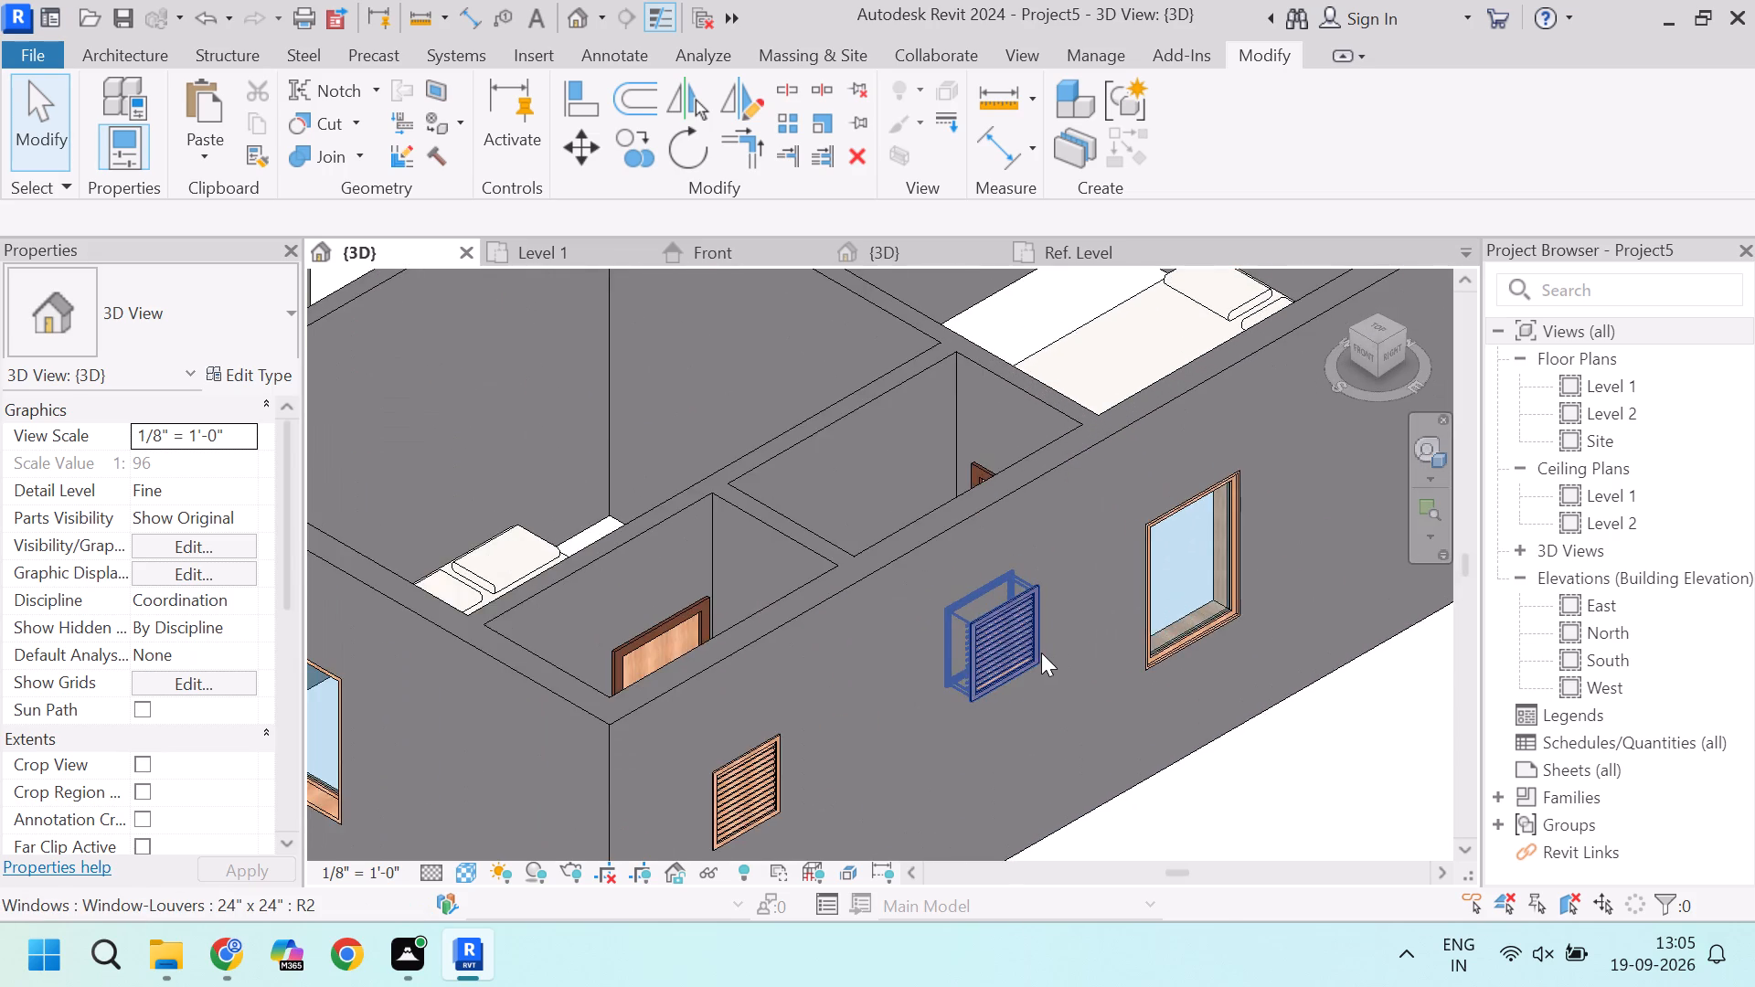
scroll(754, 662, "down", 4)
scroll(691, 761, "up", 3)
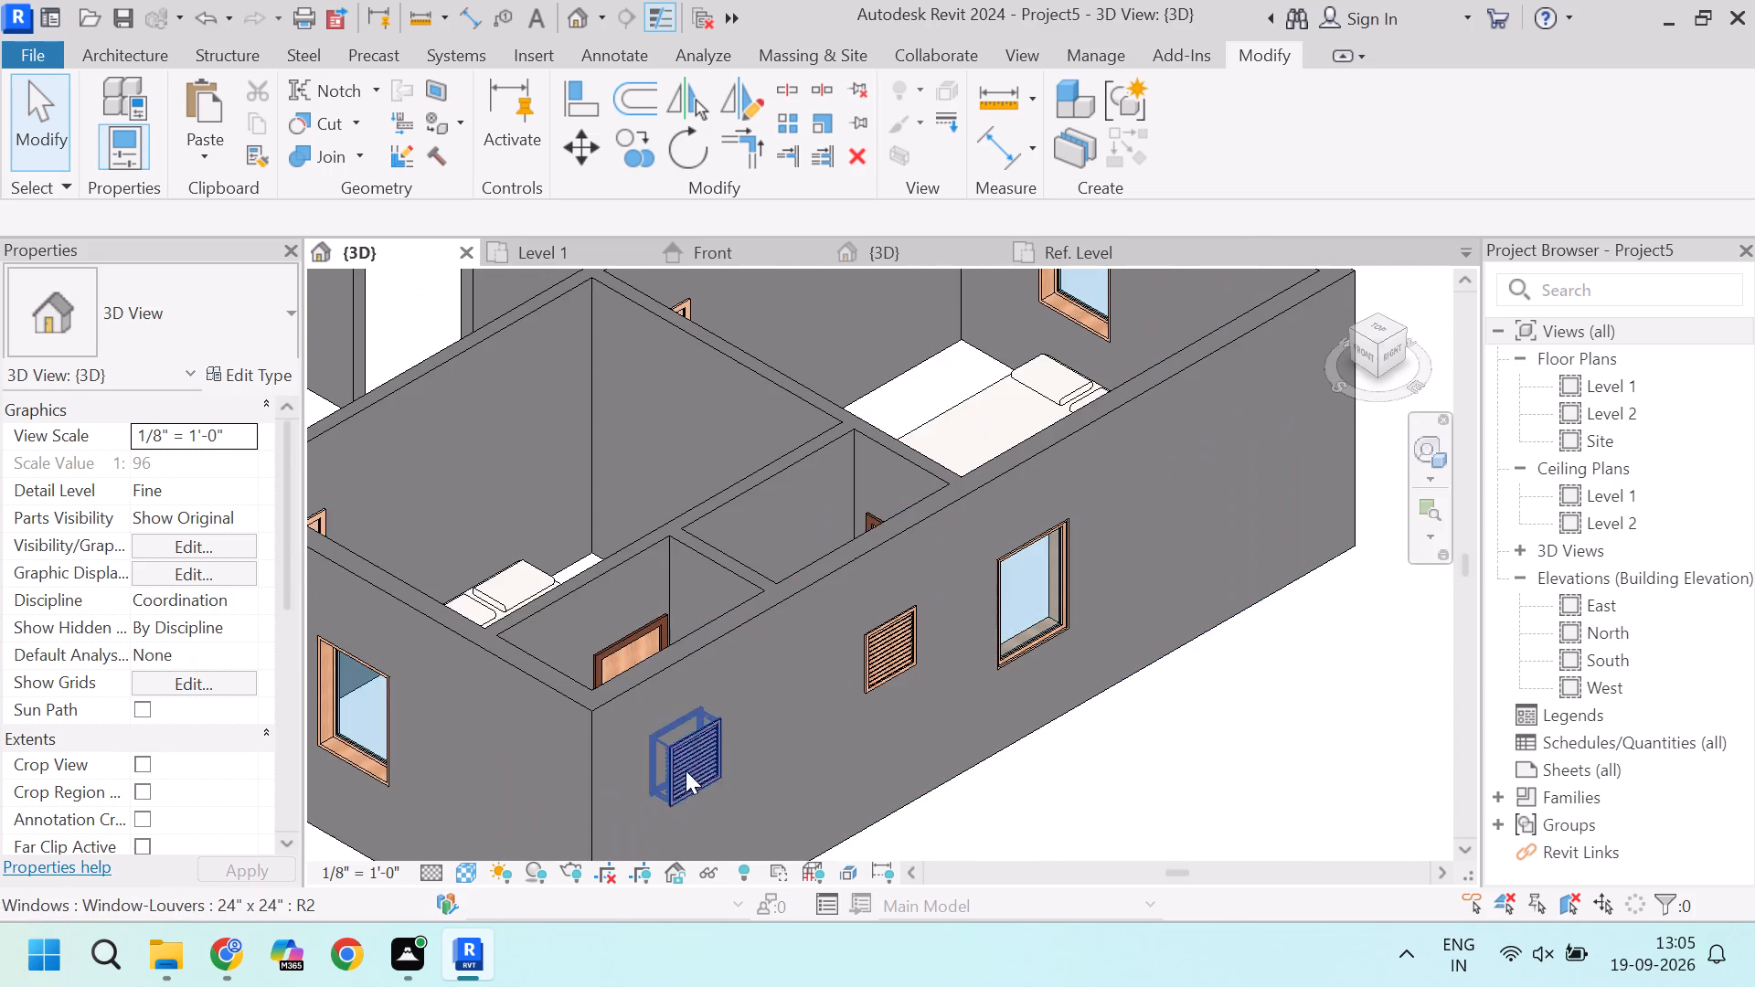
scroll(686, 770, "up", 1)
scroll(843, 719, "down", 8)
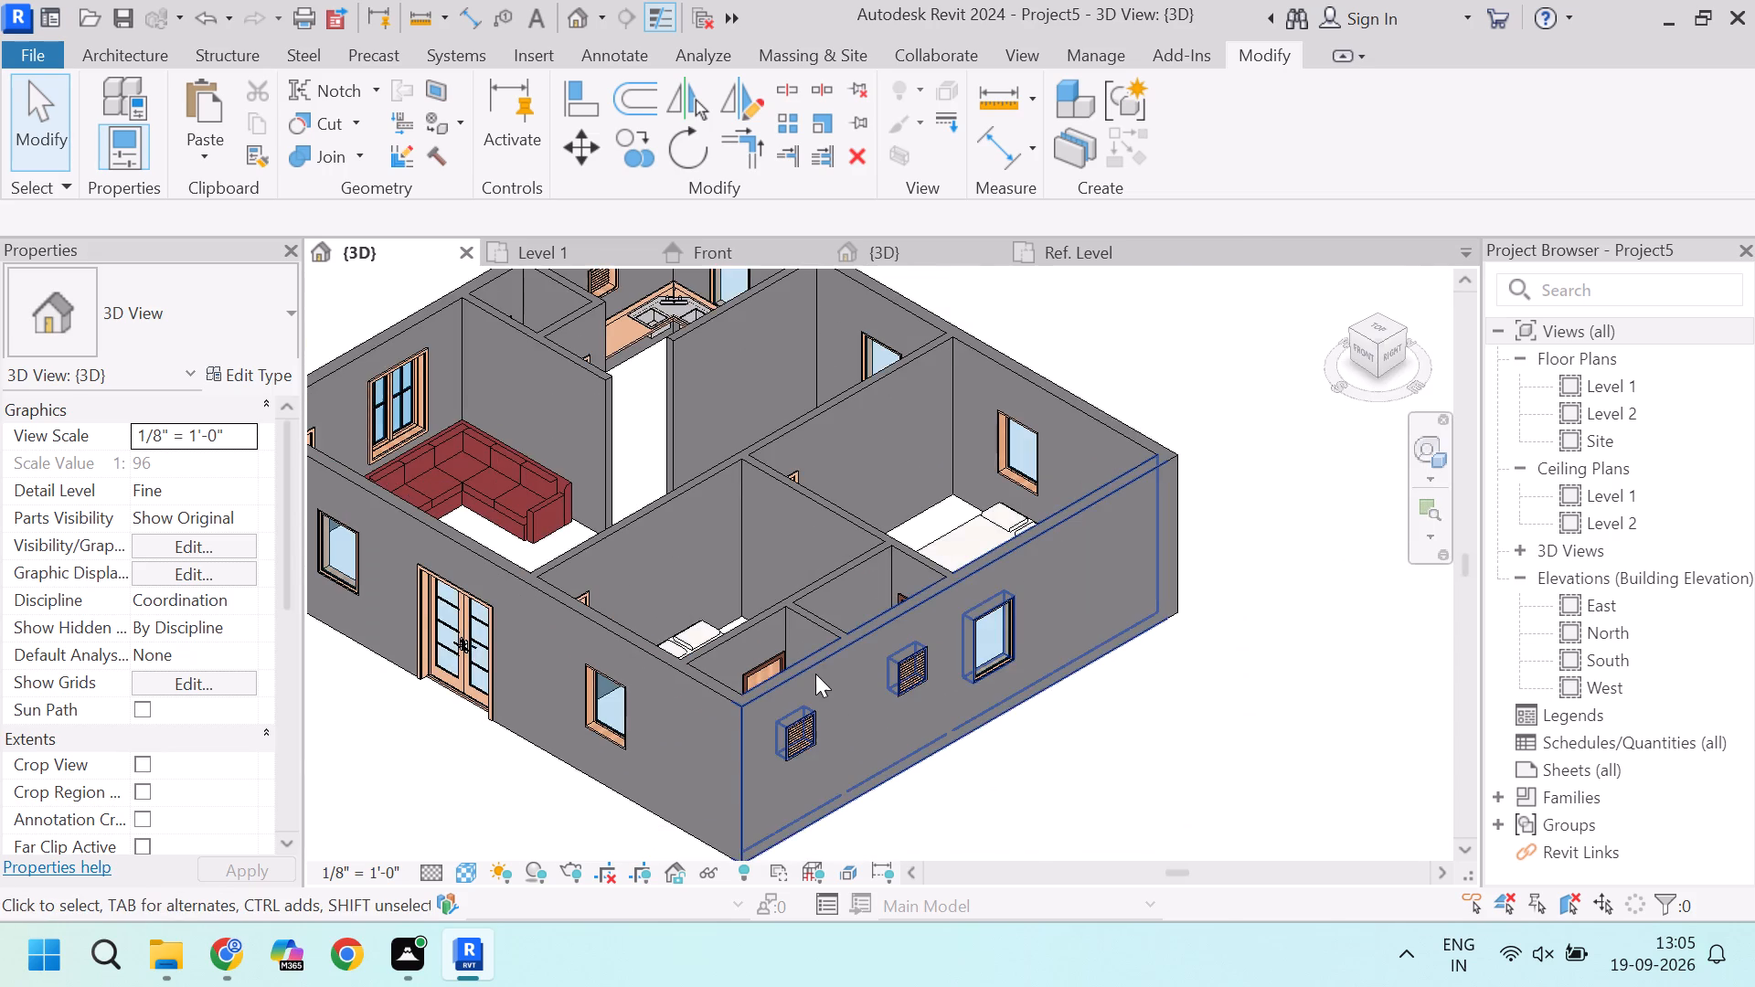
Examine the Architectural Presentation 3D and Export to Civil Engineering view templates offered for the 3D view, without assigning one.
scroll(813, 674, "down", 4)
scroll(711, 436, "up", 3)
scroll(971, 526, "down", 2)
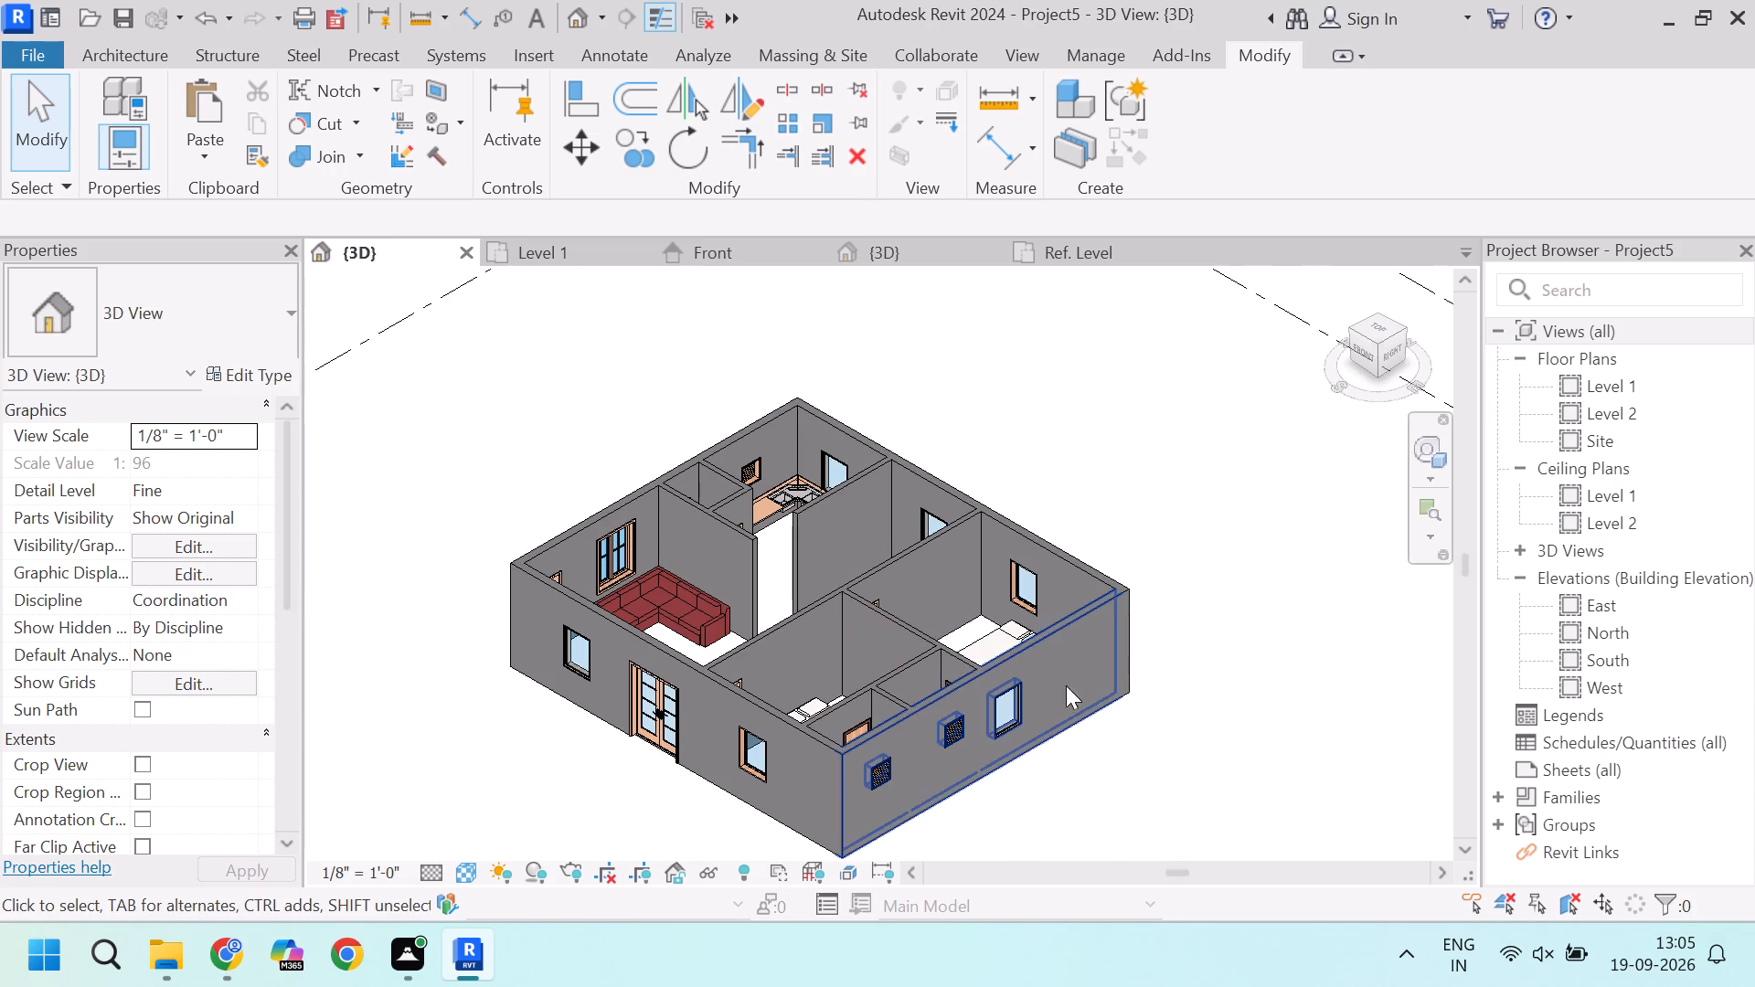
scroll(218, 757, "down", 6)
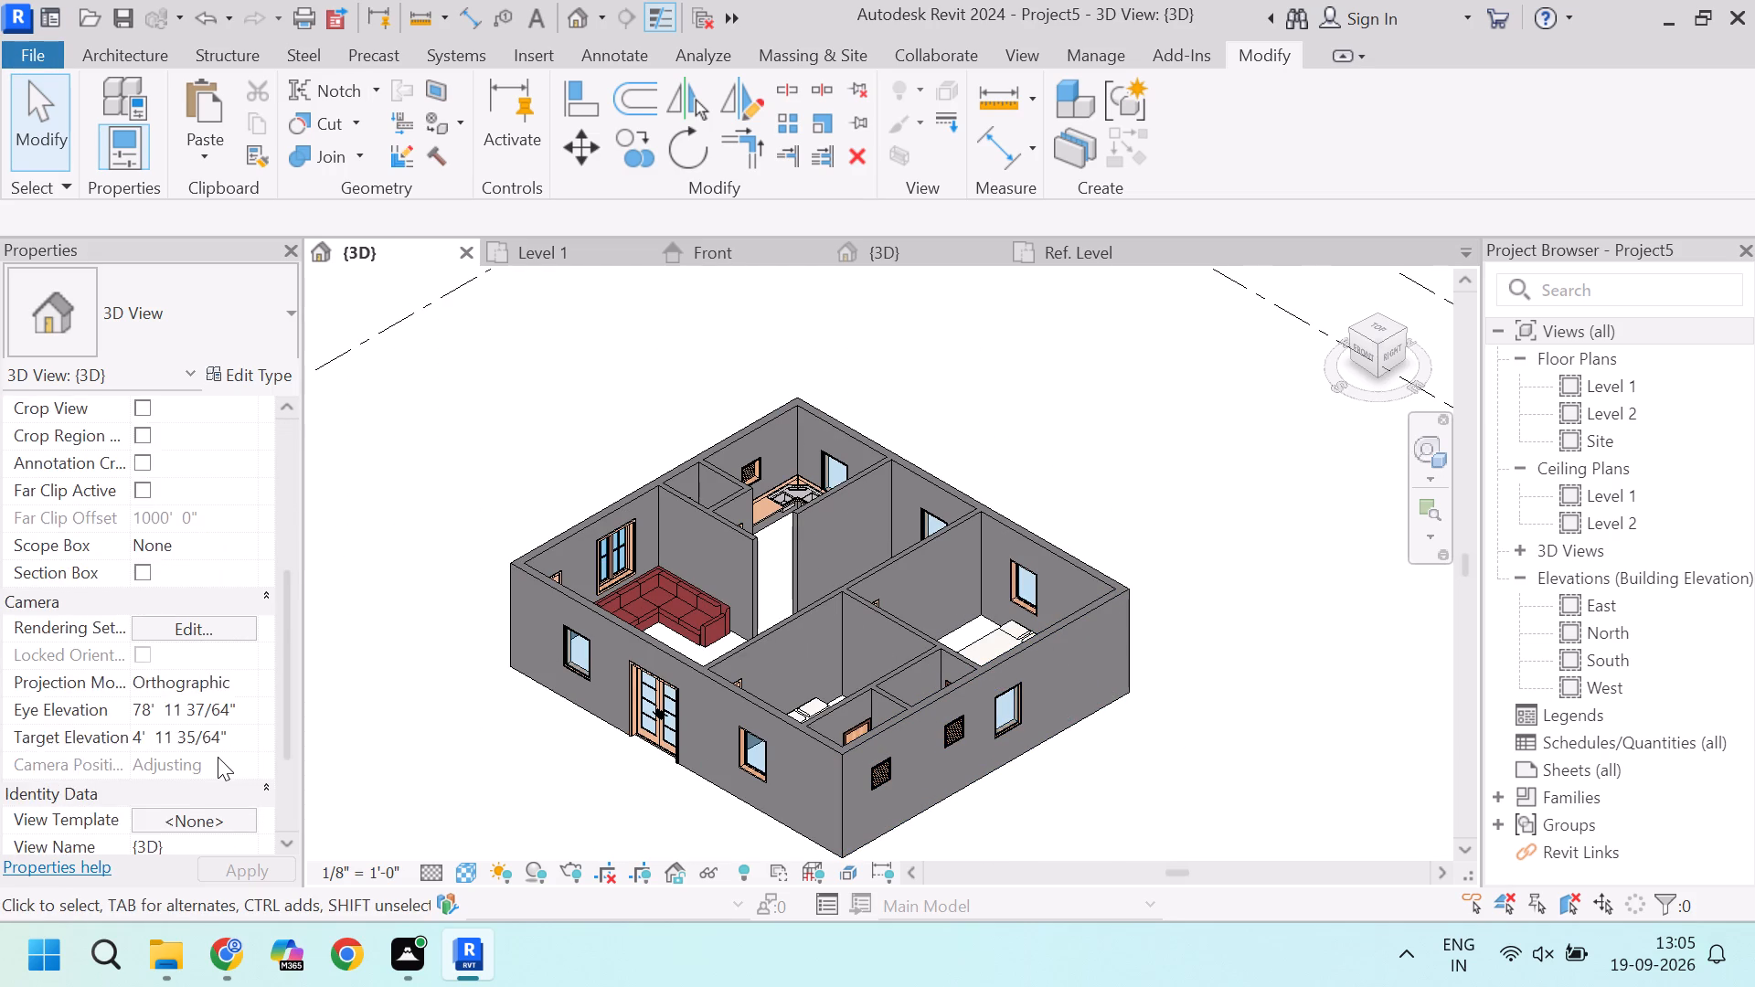
scroll(218, 757, "down", 5)
left_click(208, 629)
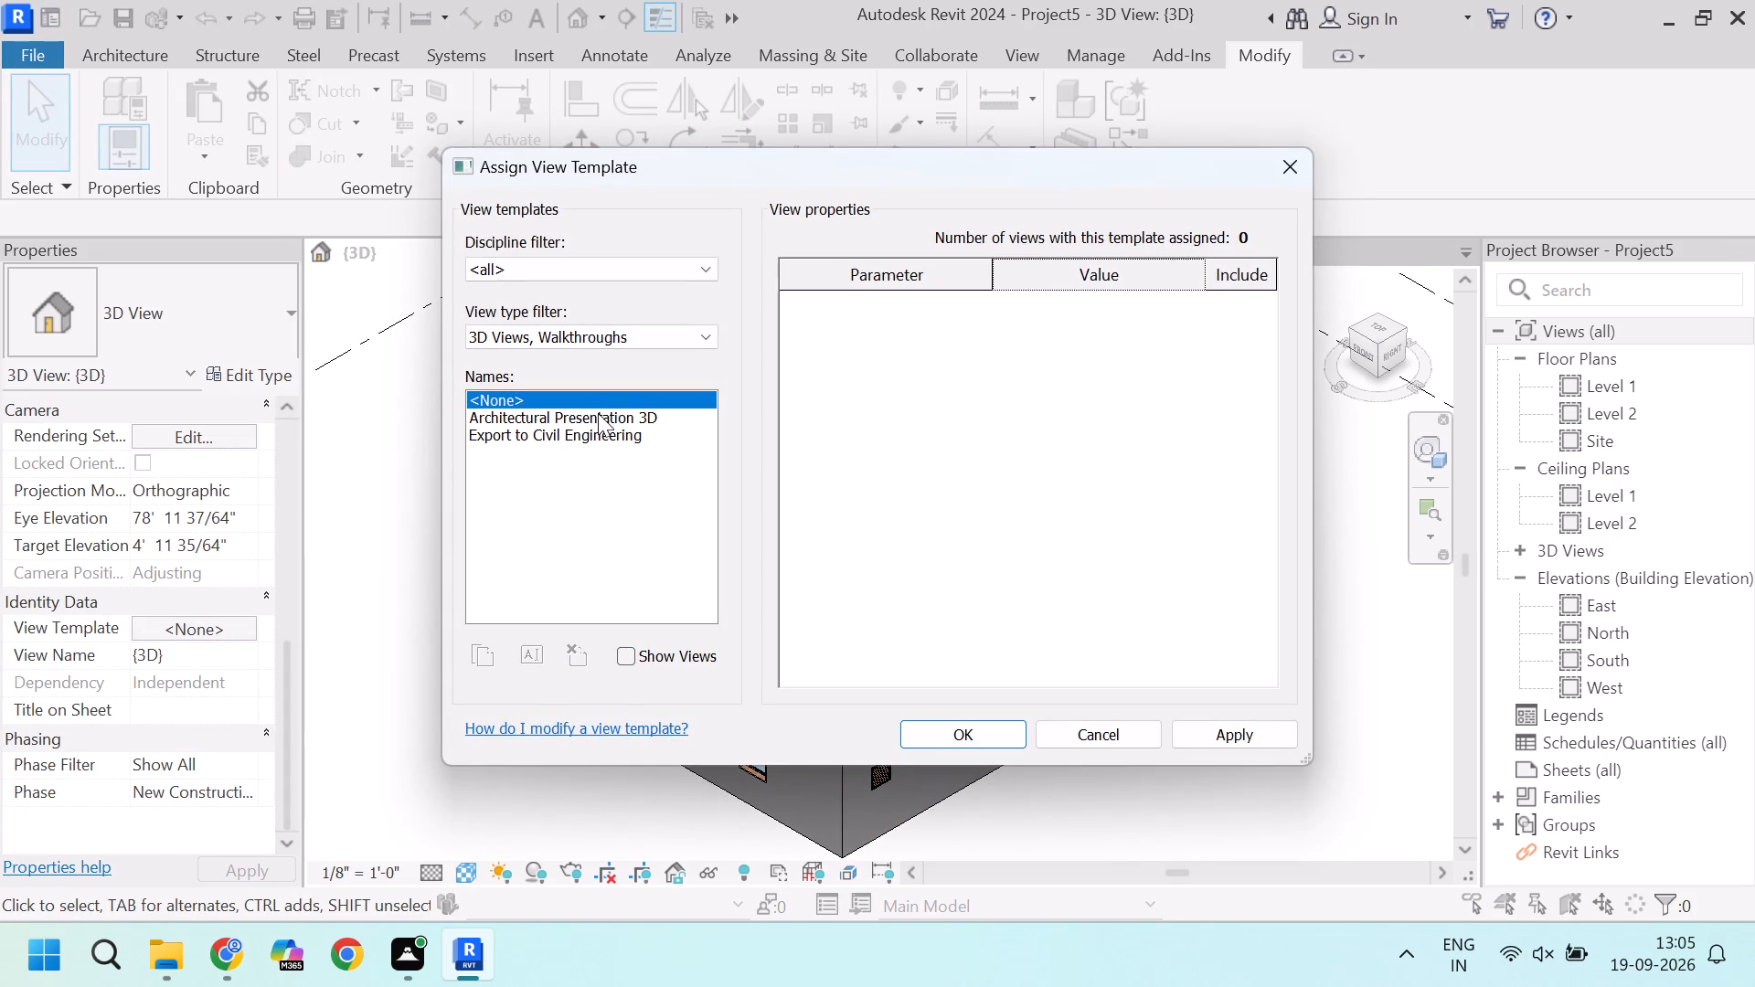
left_click(658, 336)
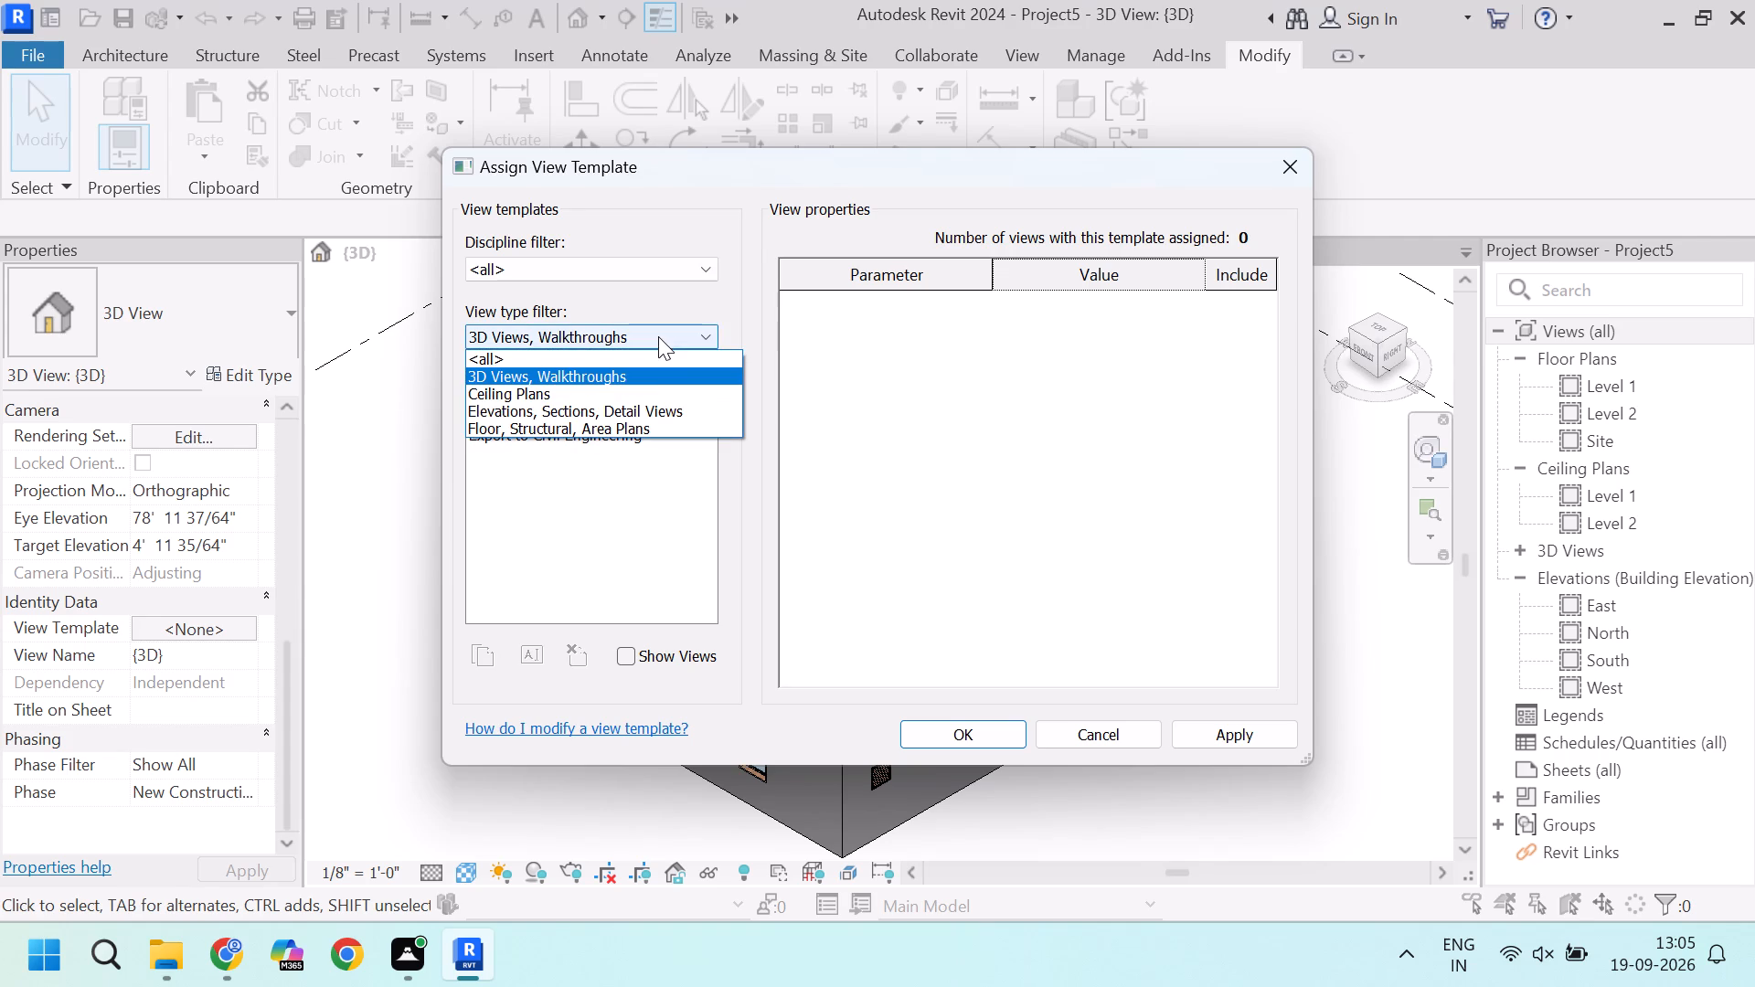
left_click(658, 336)
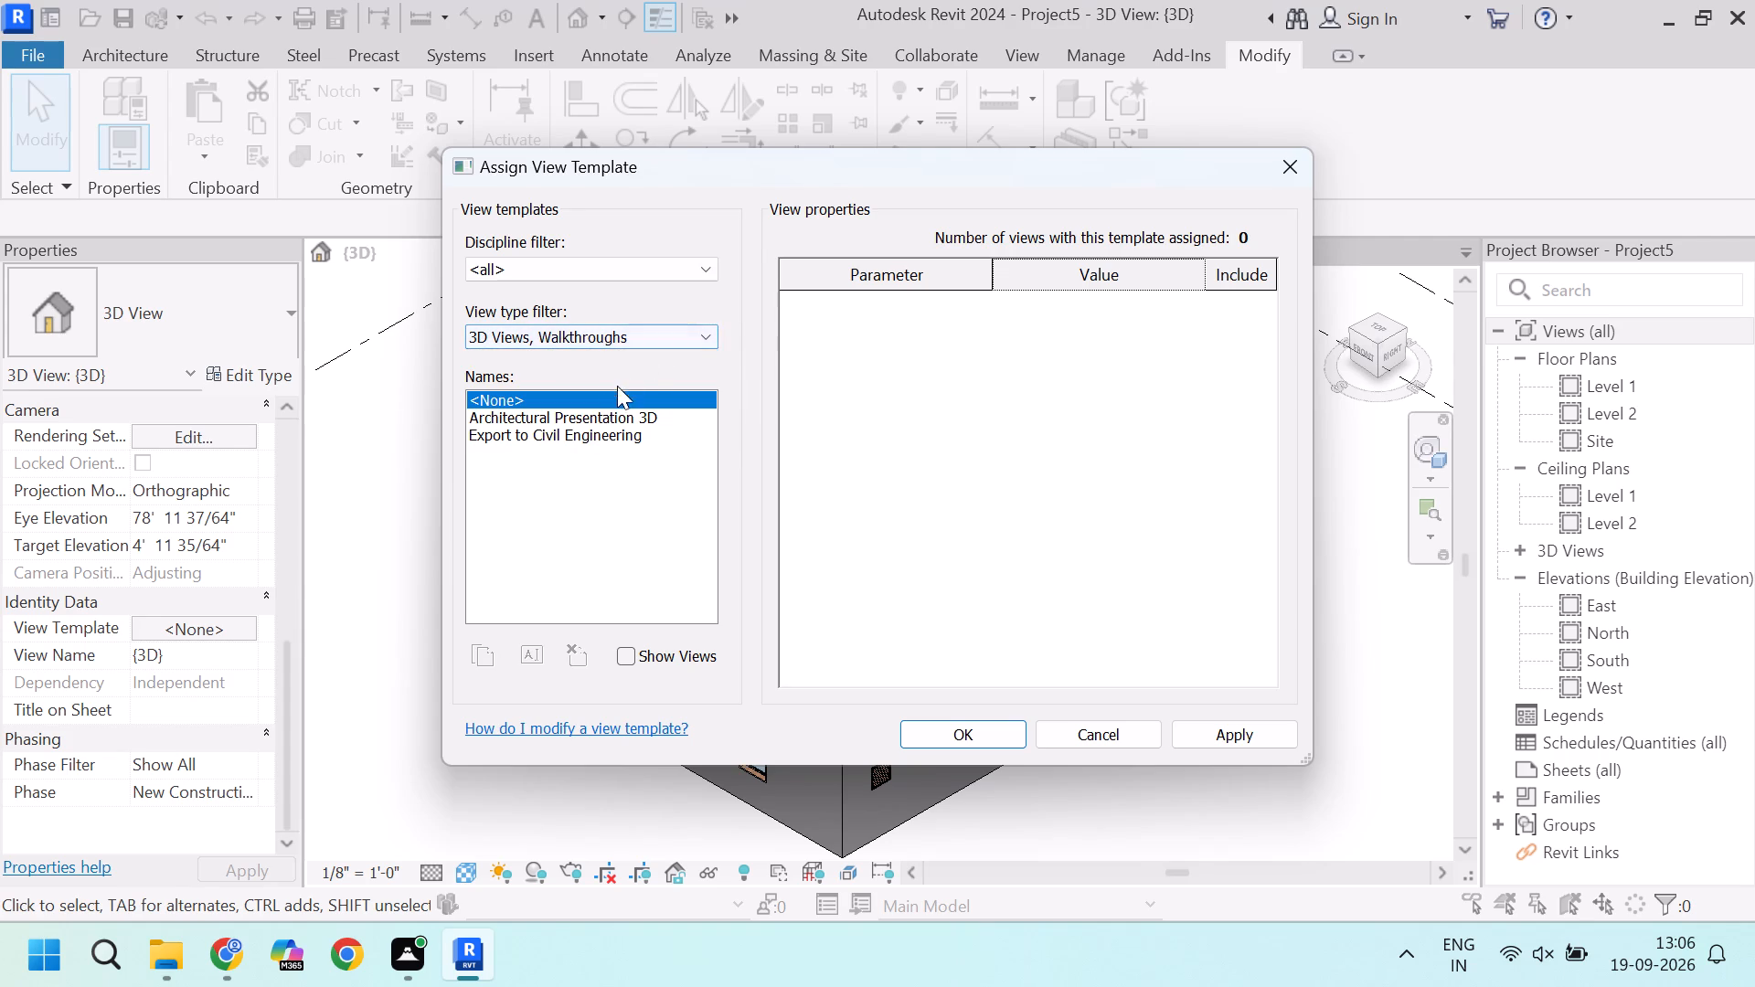
left_click(597, 416)
left_click(612, 431)
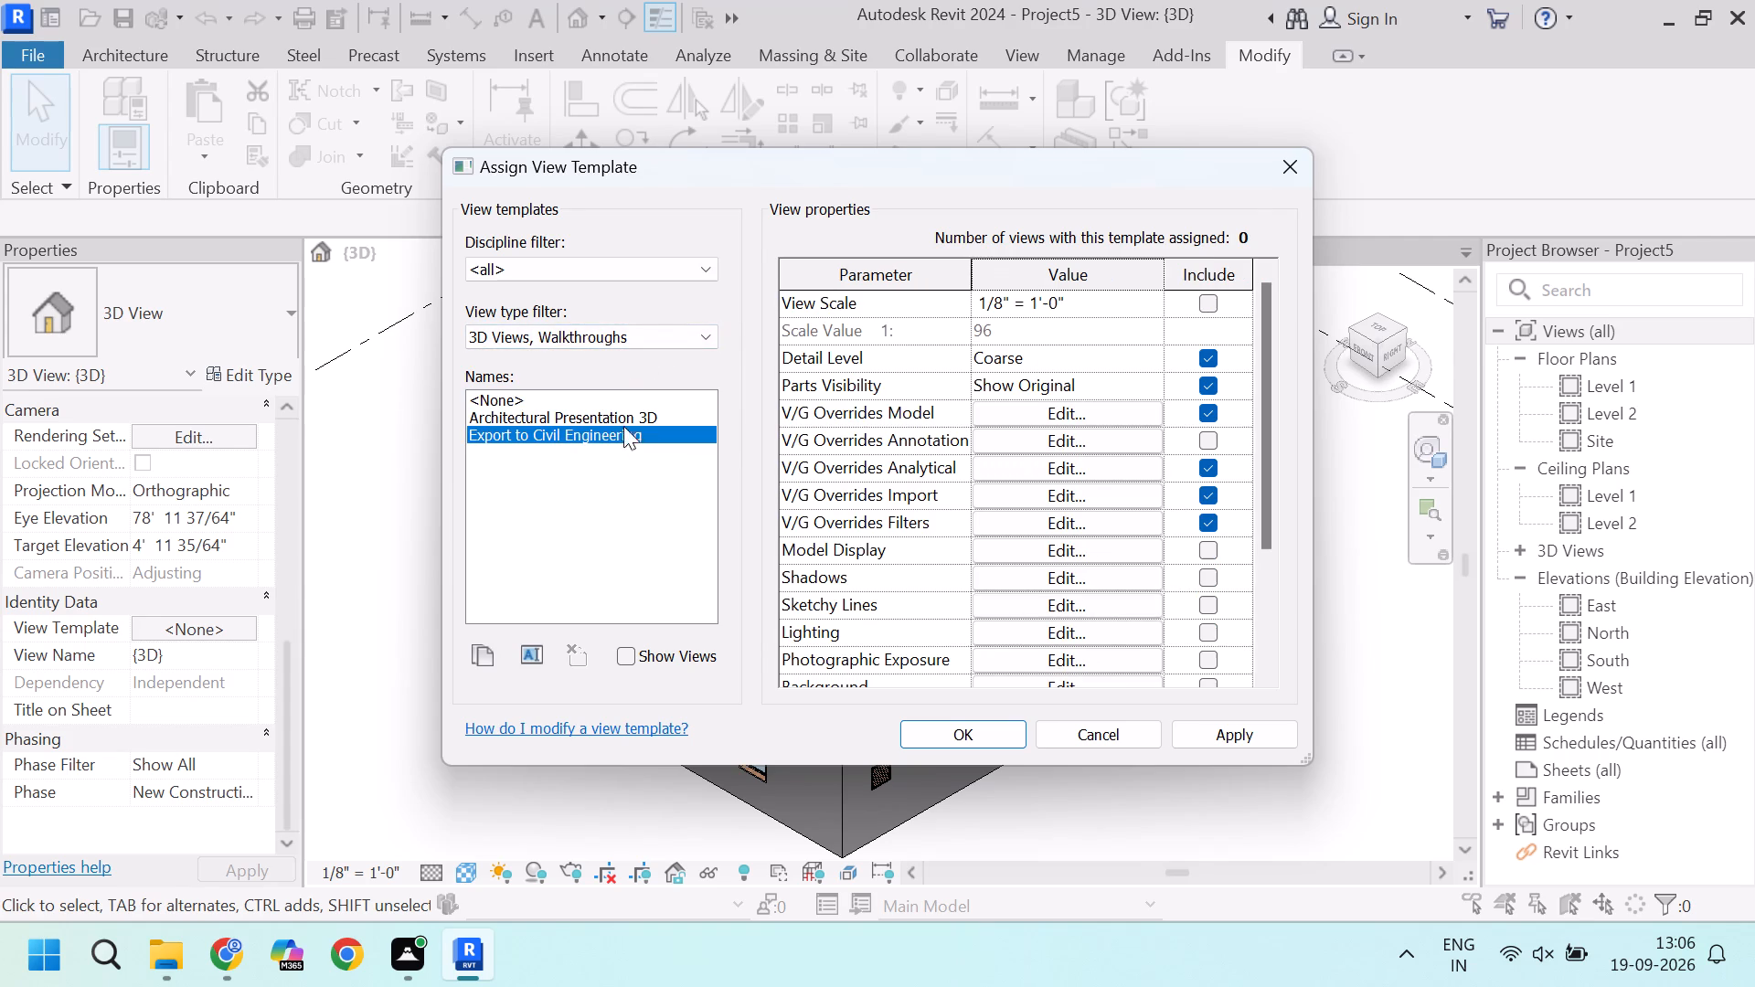
left_click(1279, 168)
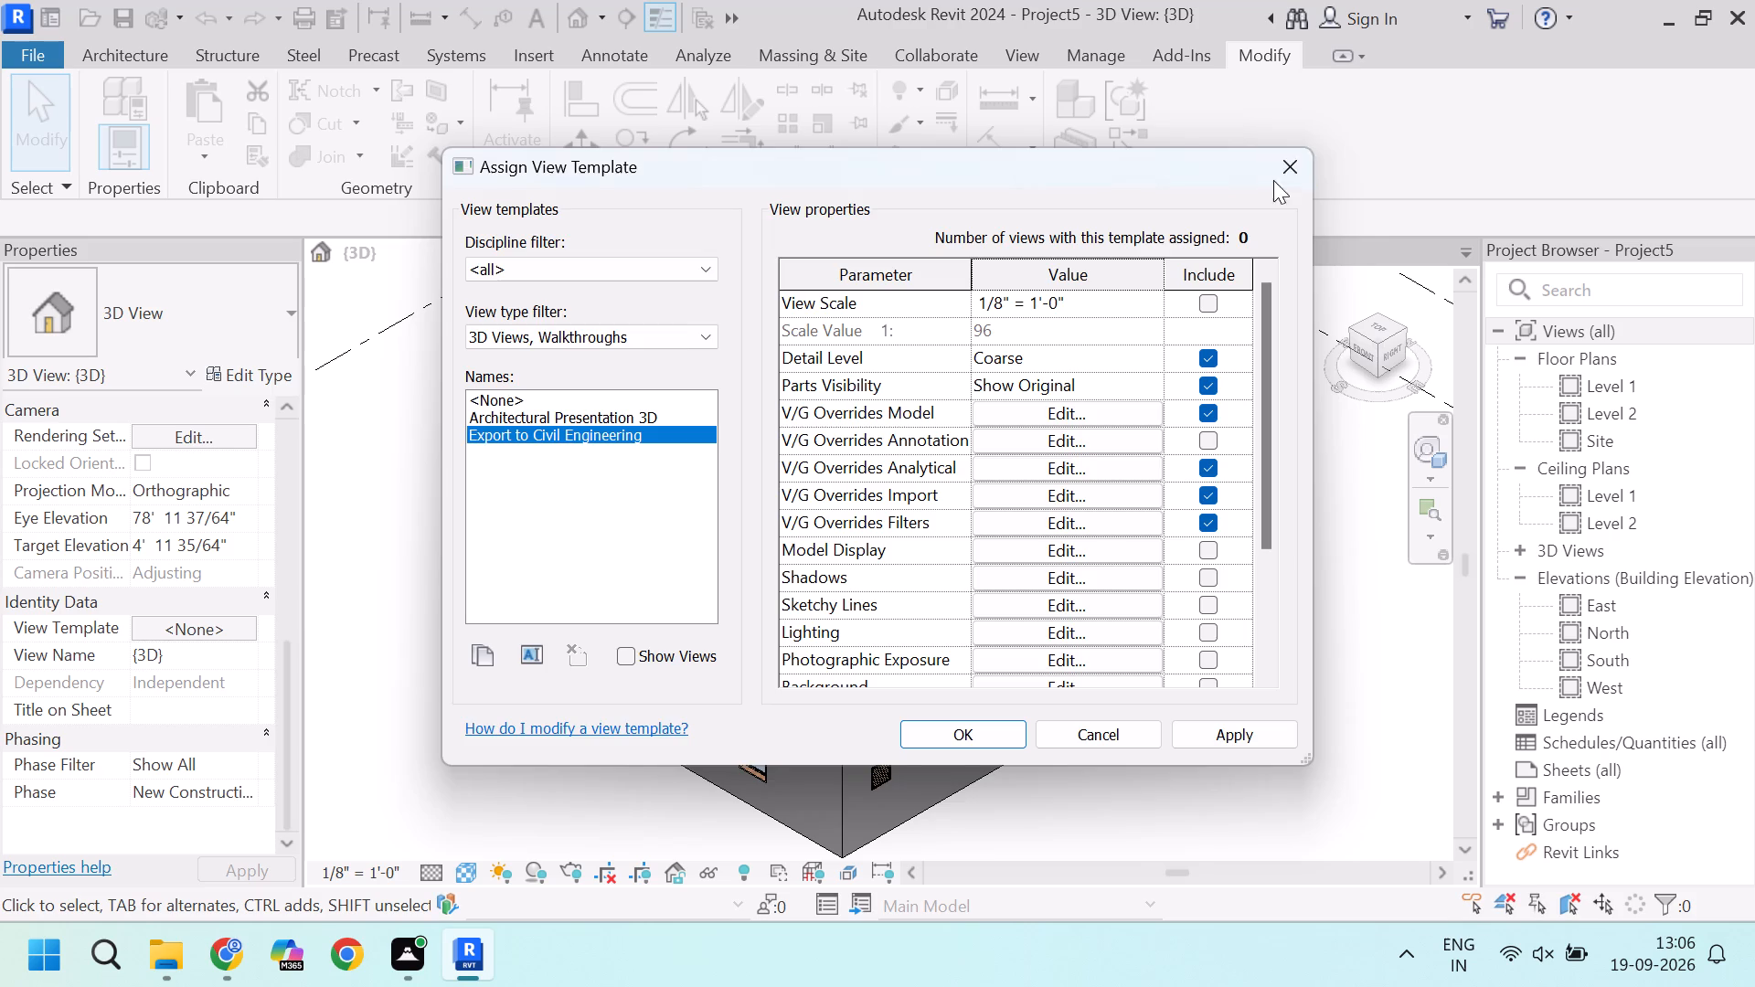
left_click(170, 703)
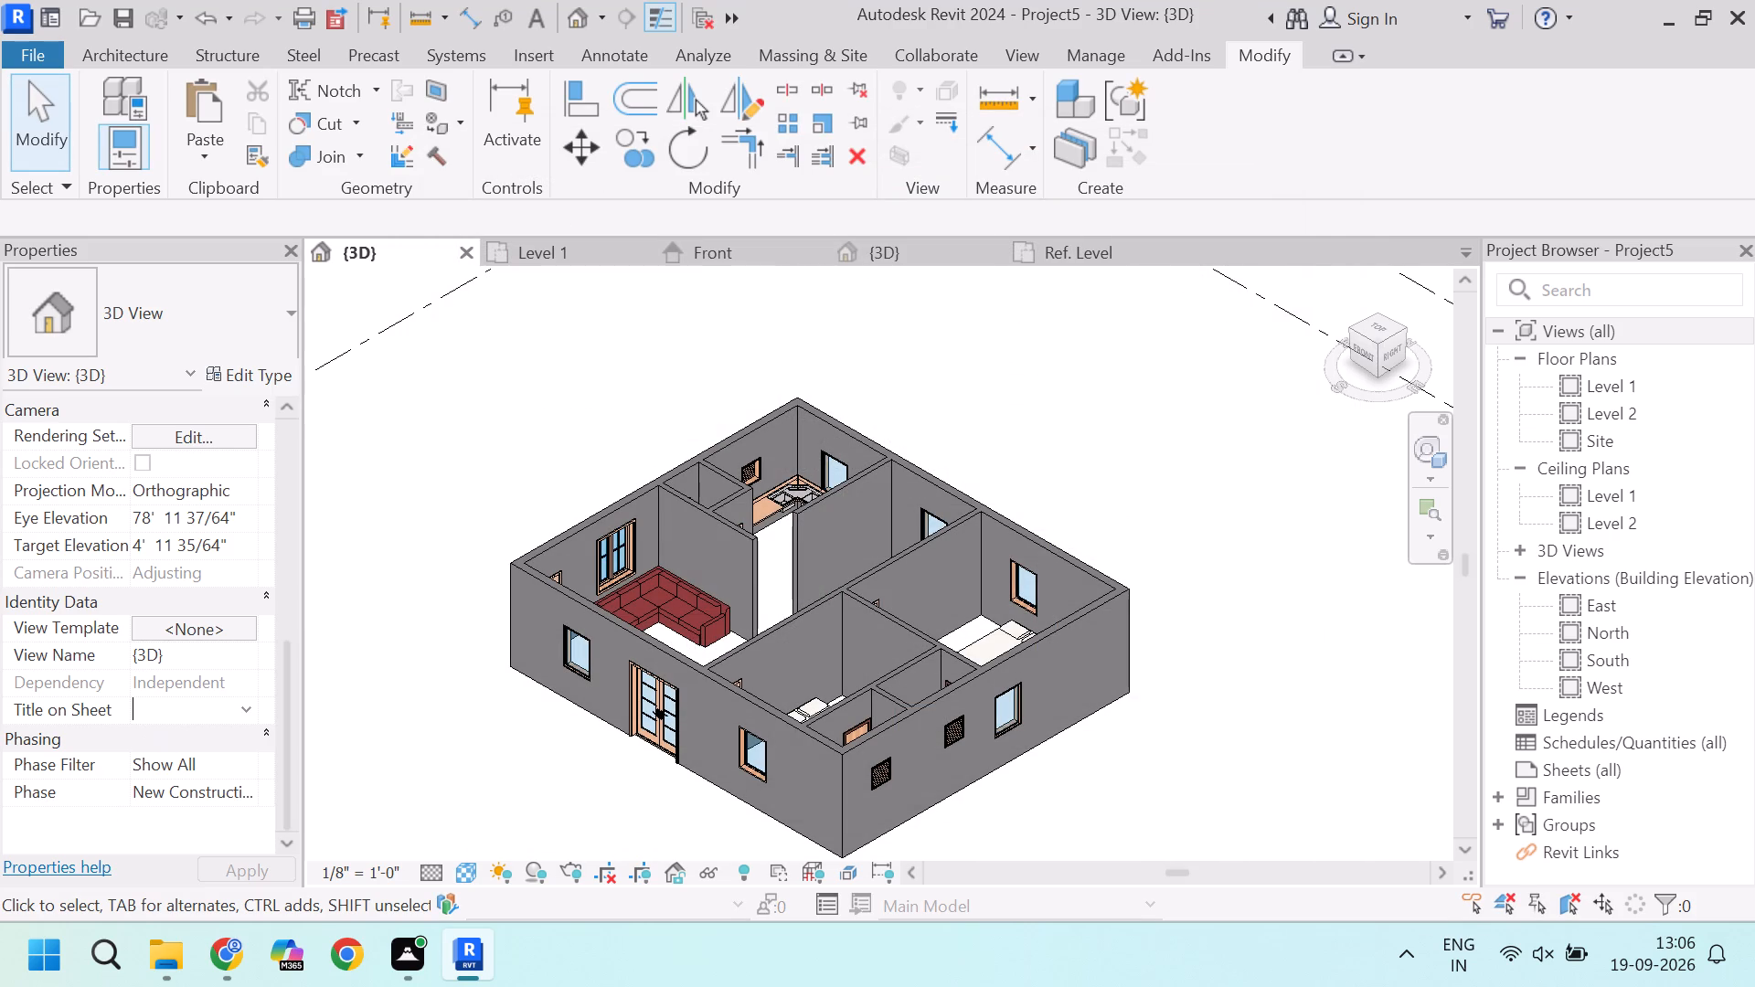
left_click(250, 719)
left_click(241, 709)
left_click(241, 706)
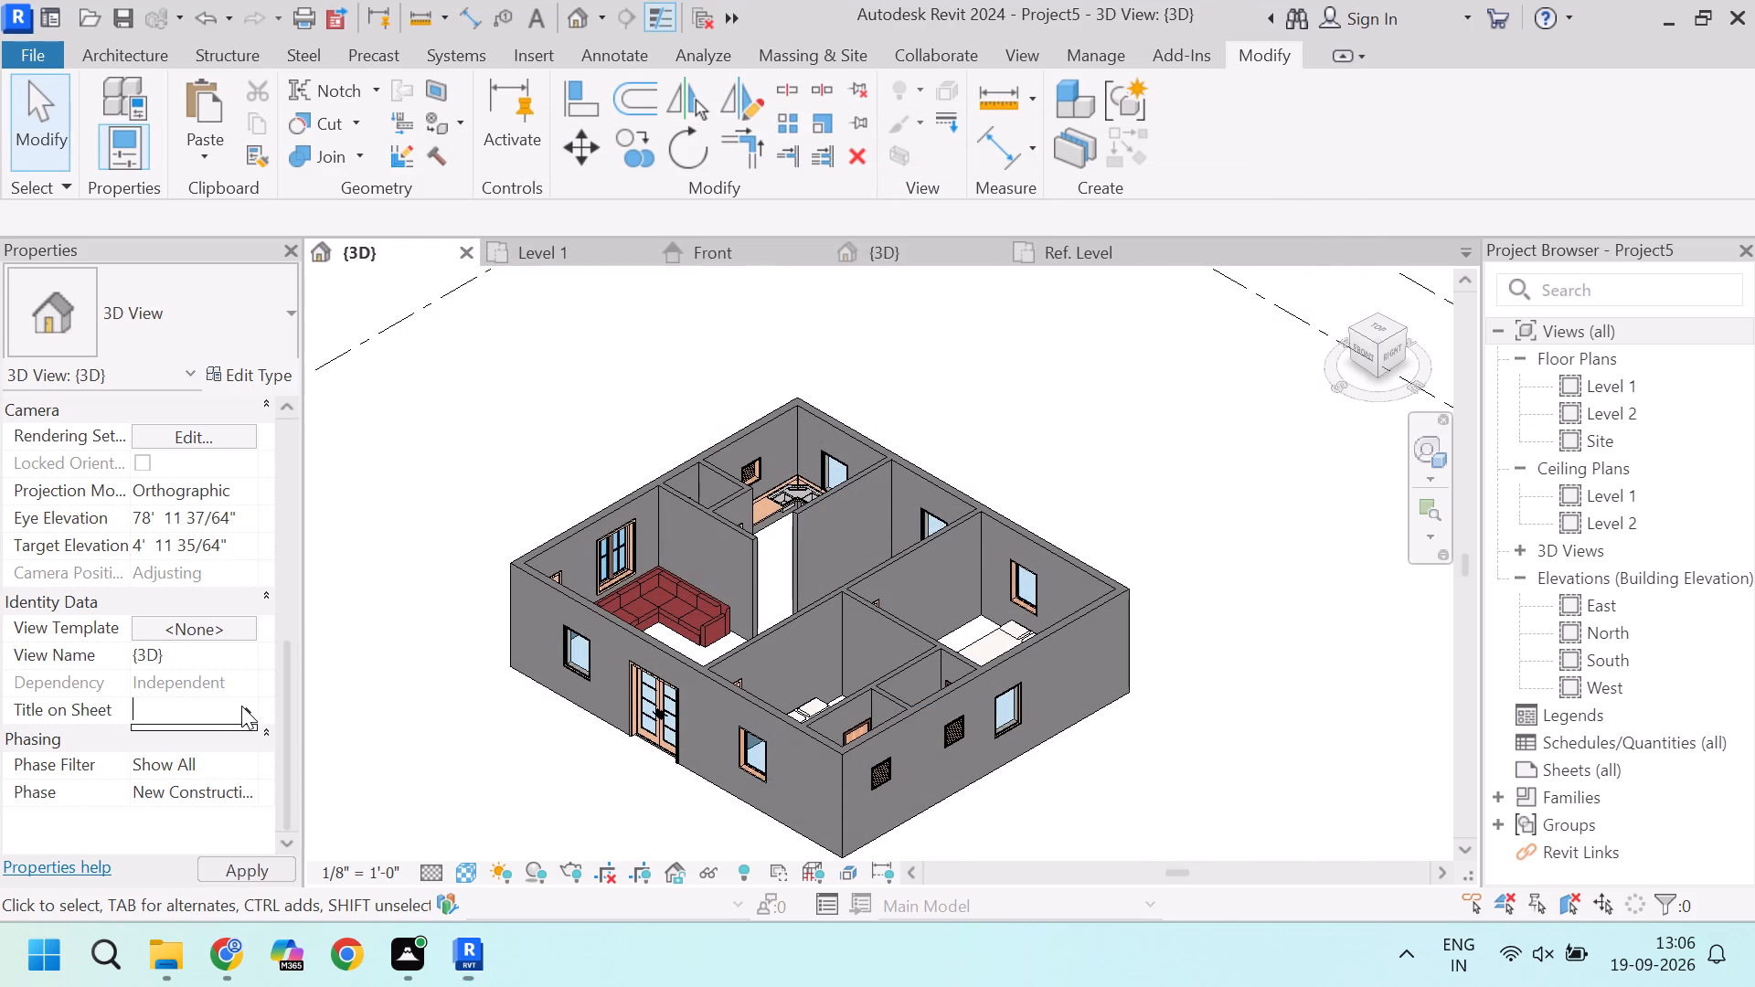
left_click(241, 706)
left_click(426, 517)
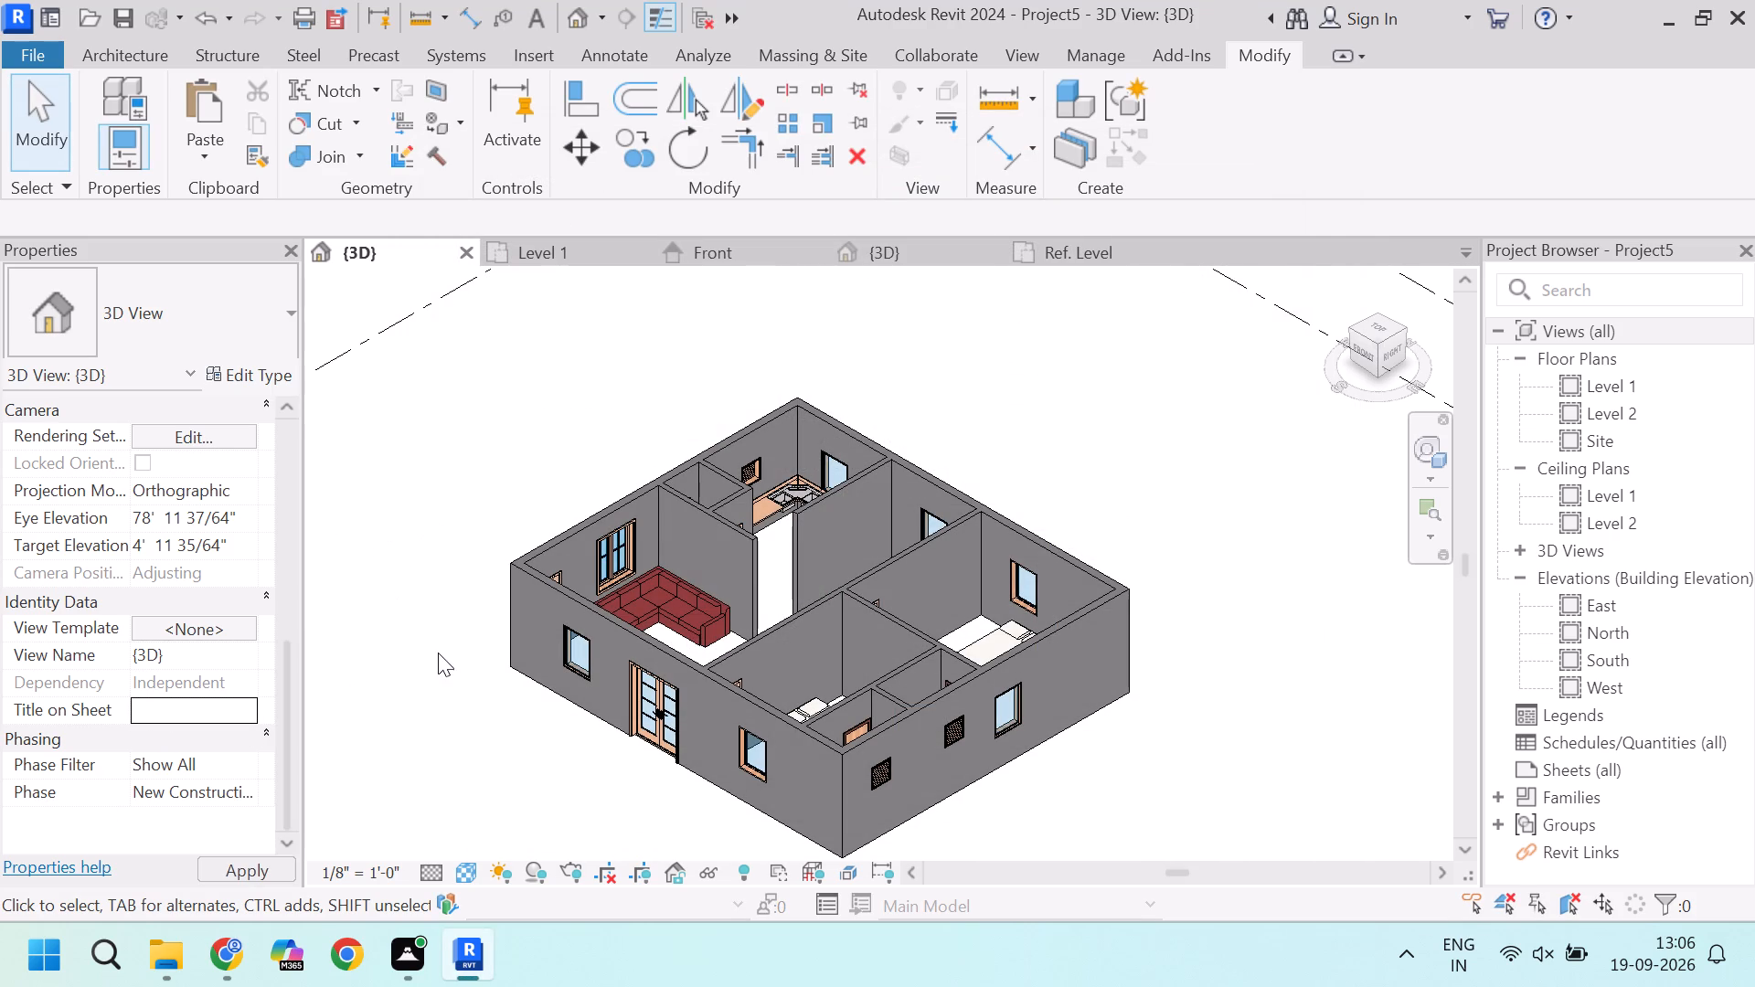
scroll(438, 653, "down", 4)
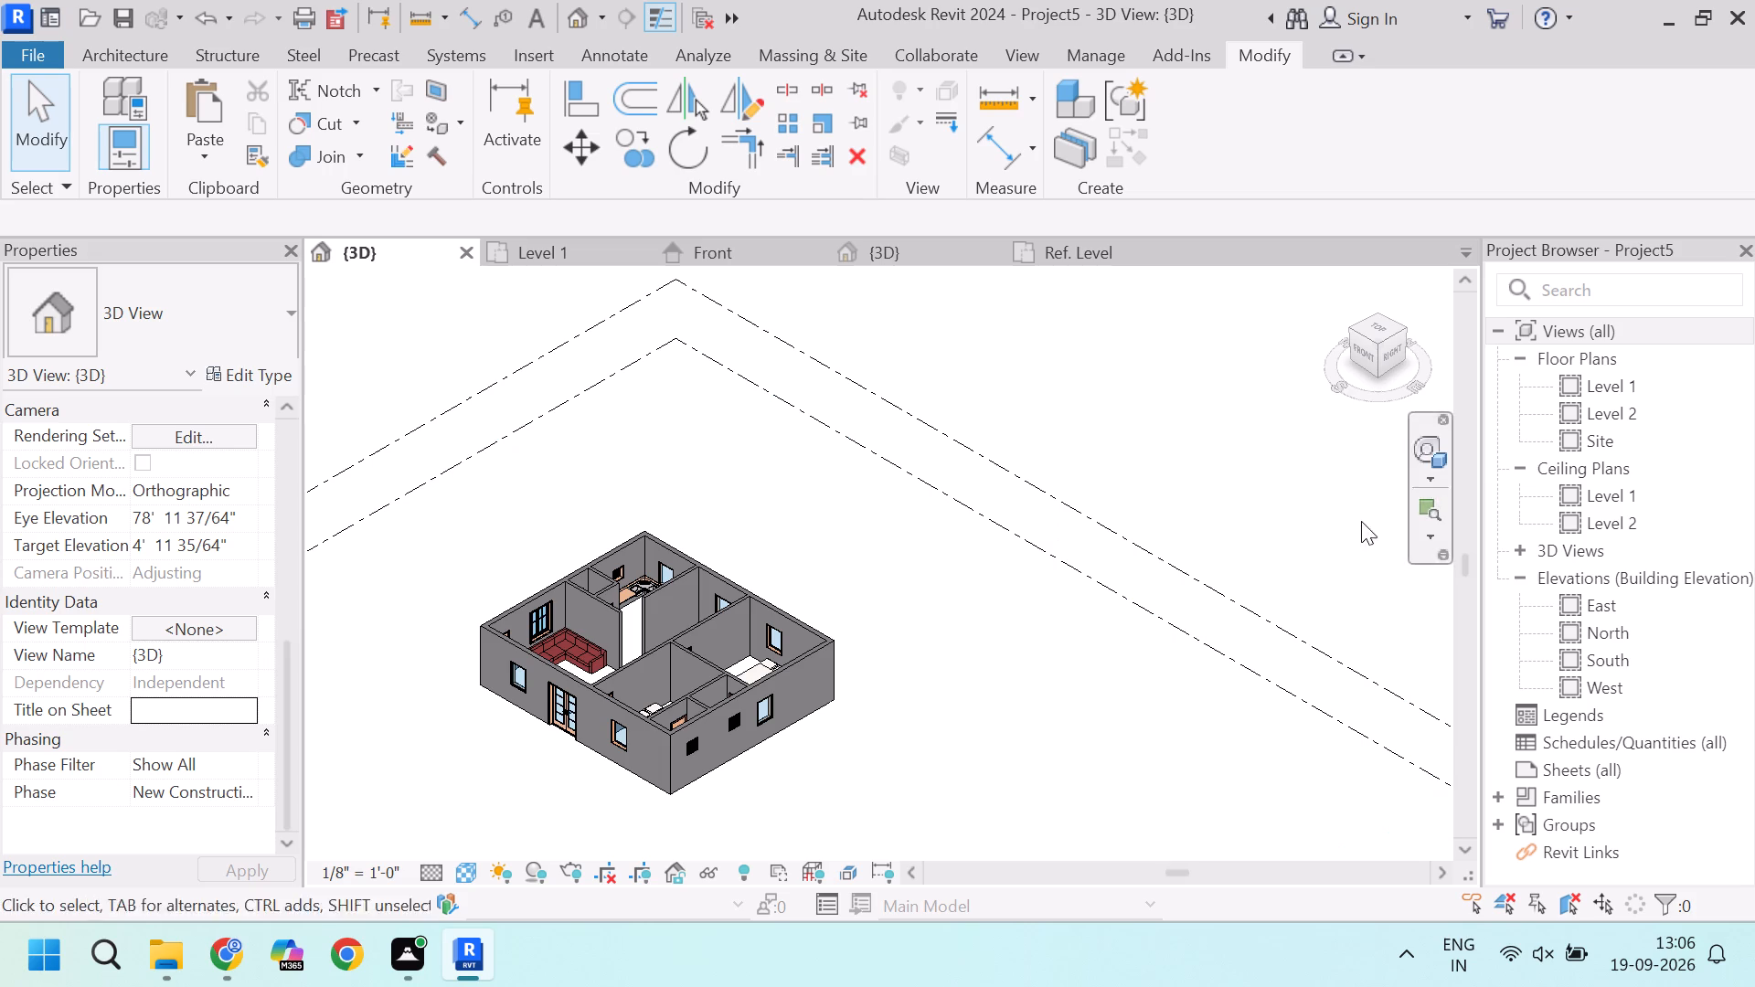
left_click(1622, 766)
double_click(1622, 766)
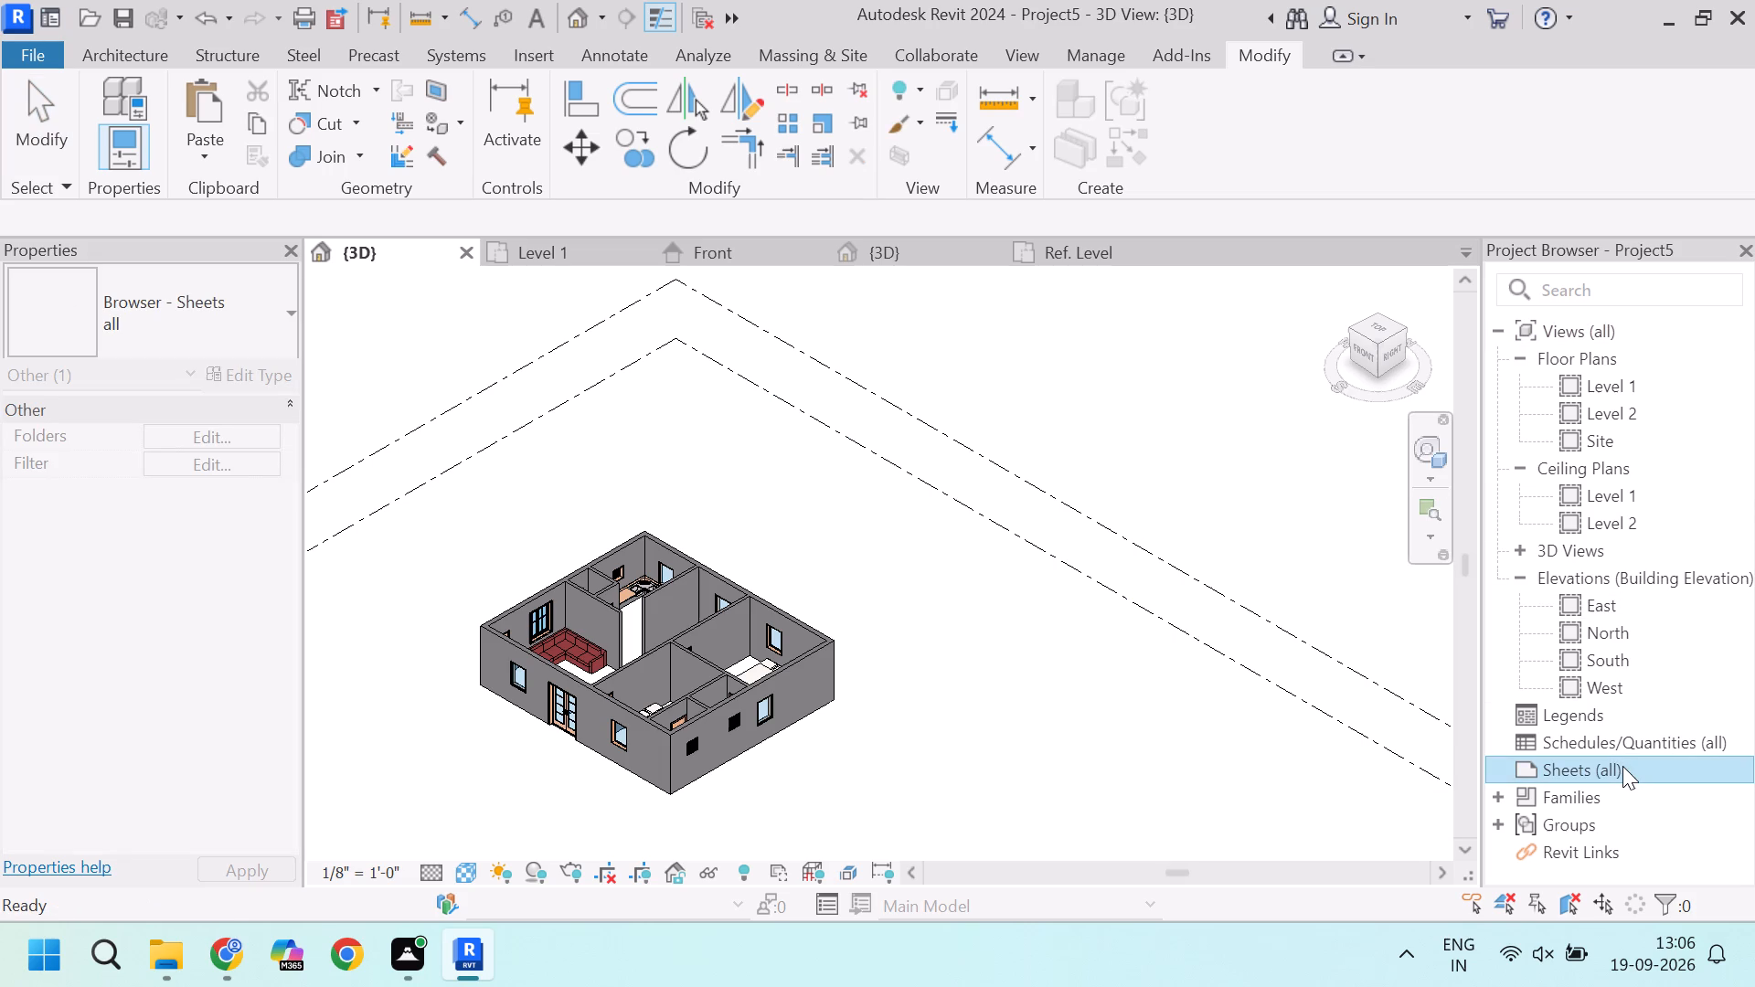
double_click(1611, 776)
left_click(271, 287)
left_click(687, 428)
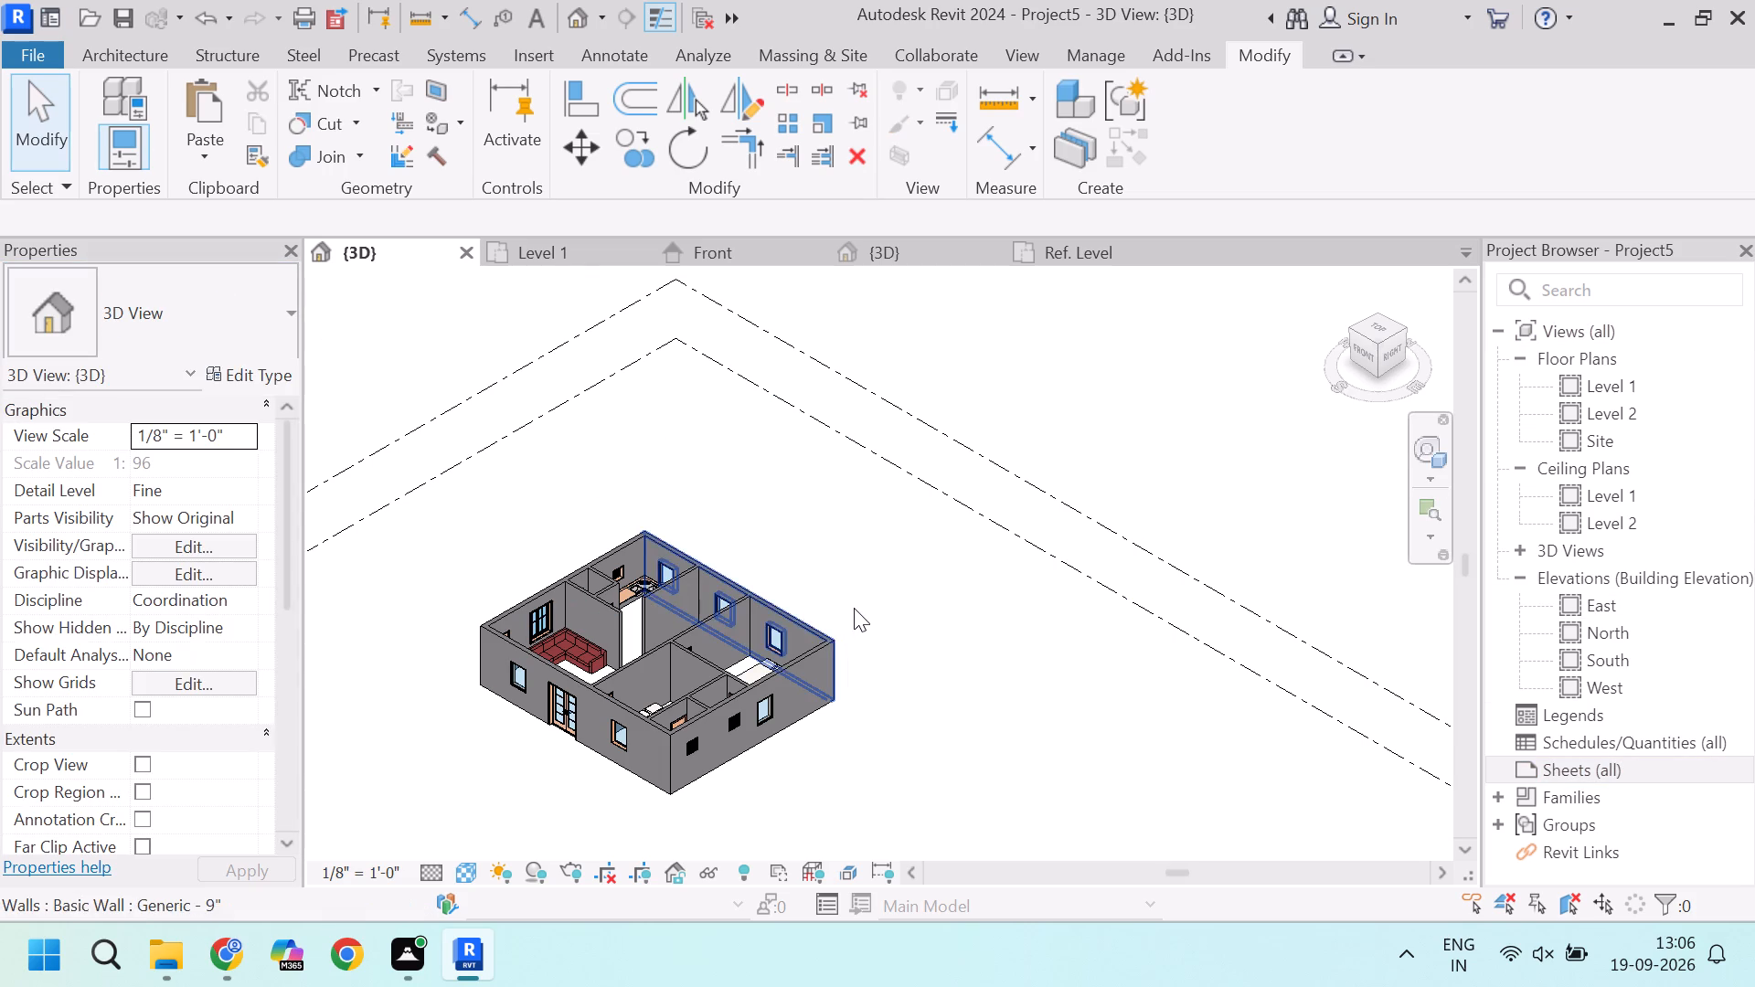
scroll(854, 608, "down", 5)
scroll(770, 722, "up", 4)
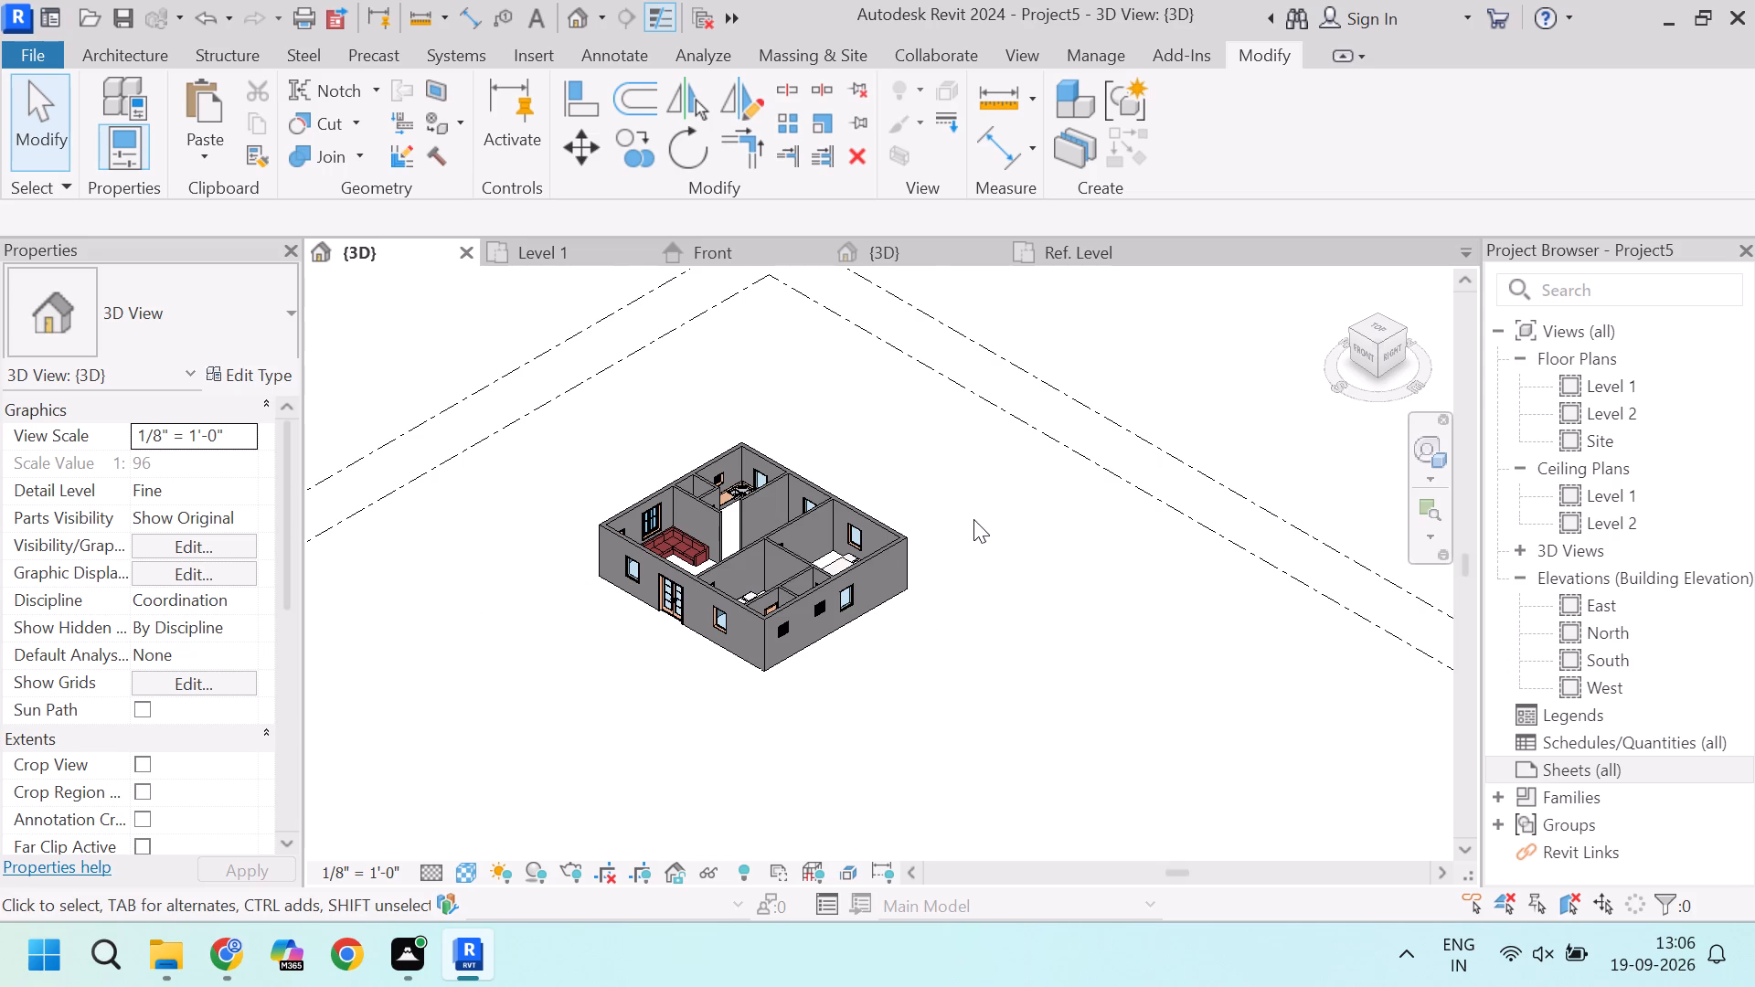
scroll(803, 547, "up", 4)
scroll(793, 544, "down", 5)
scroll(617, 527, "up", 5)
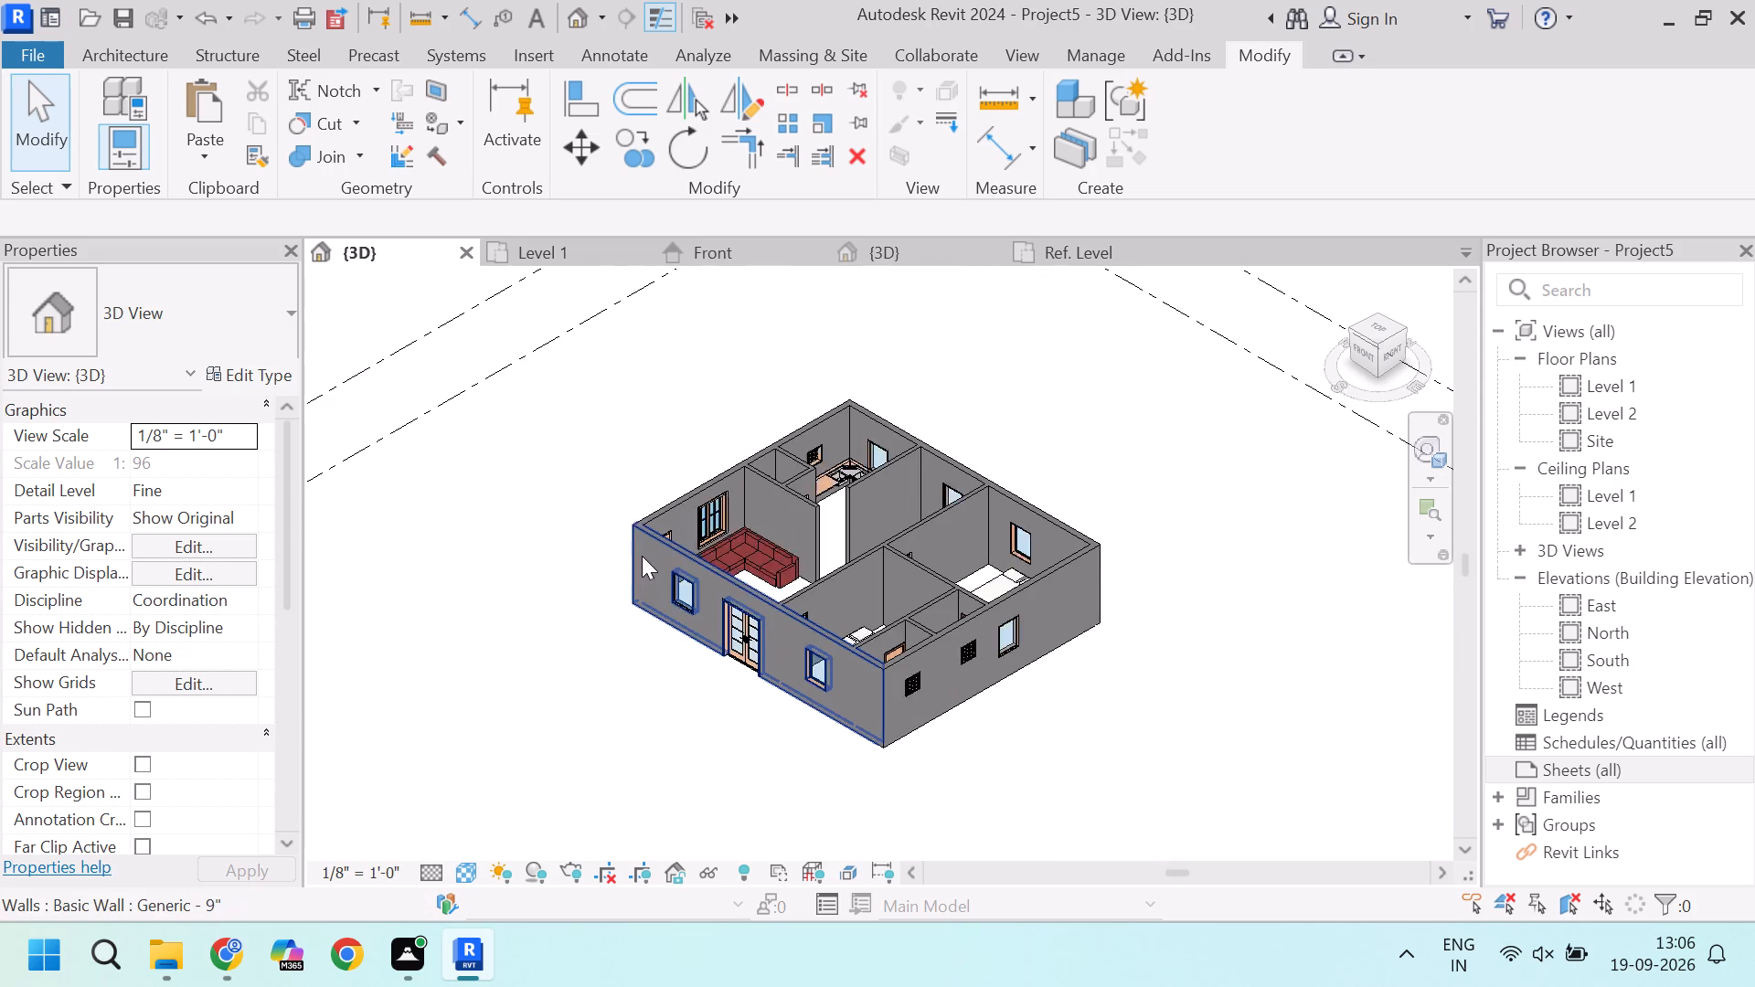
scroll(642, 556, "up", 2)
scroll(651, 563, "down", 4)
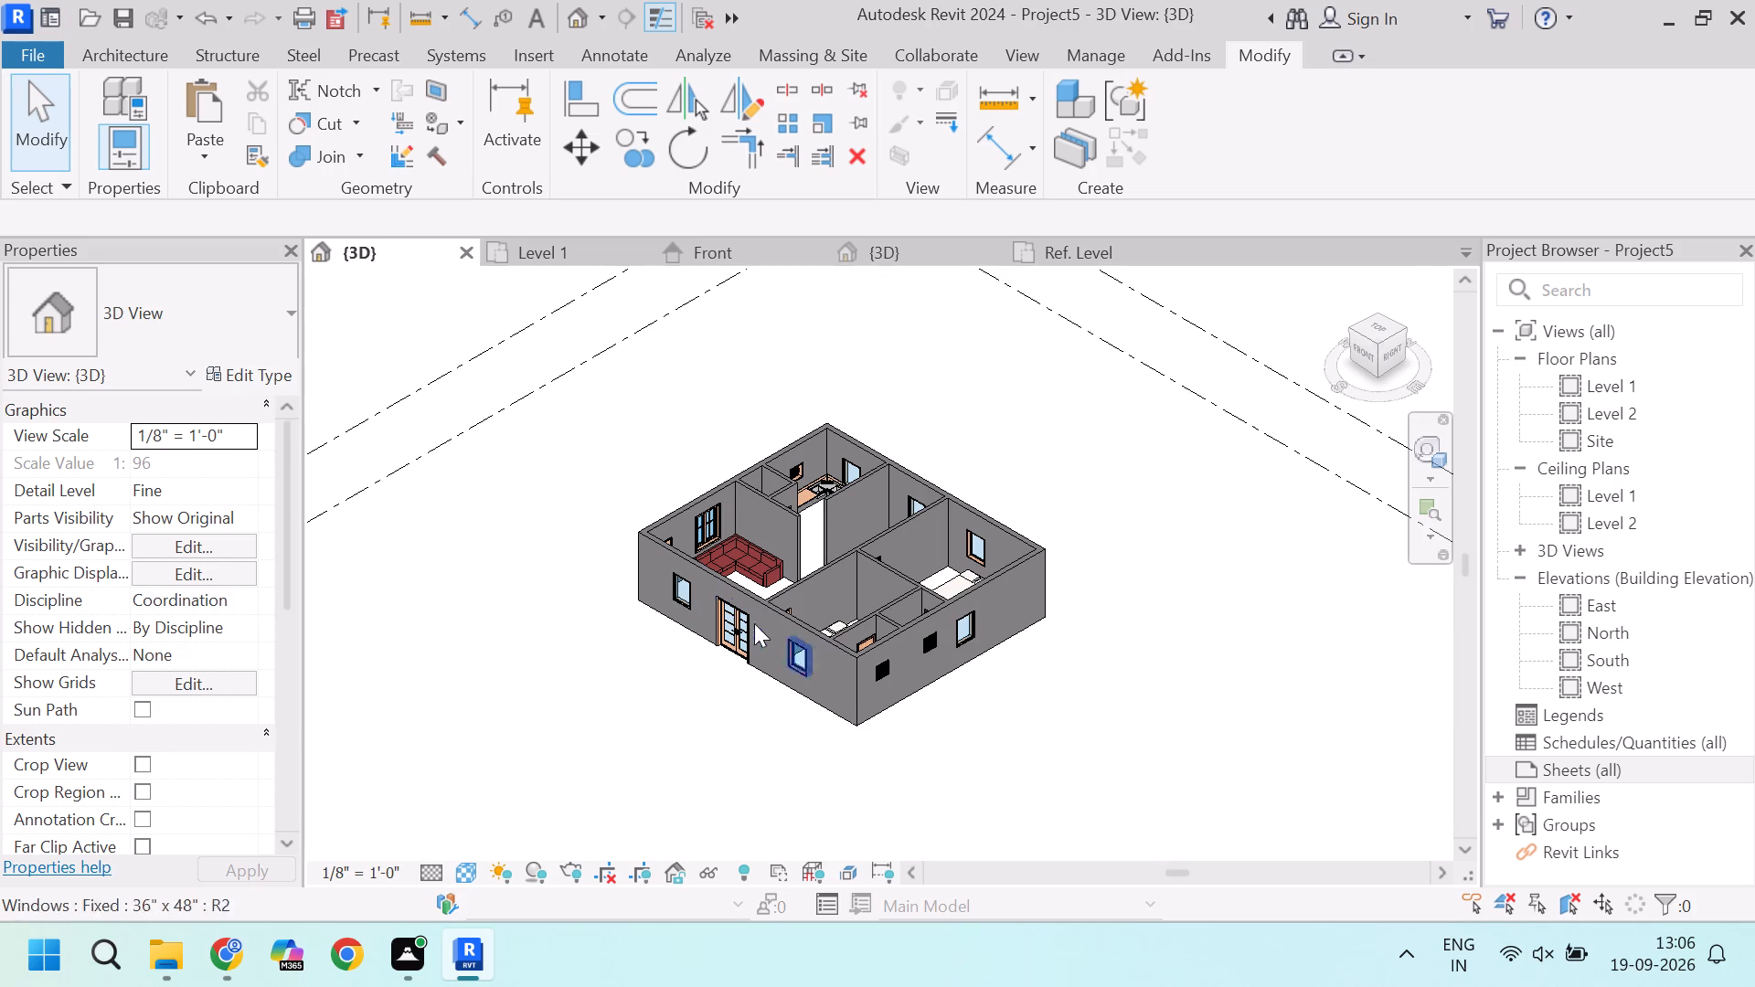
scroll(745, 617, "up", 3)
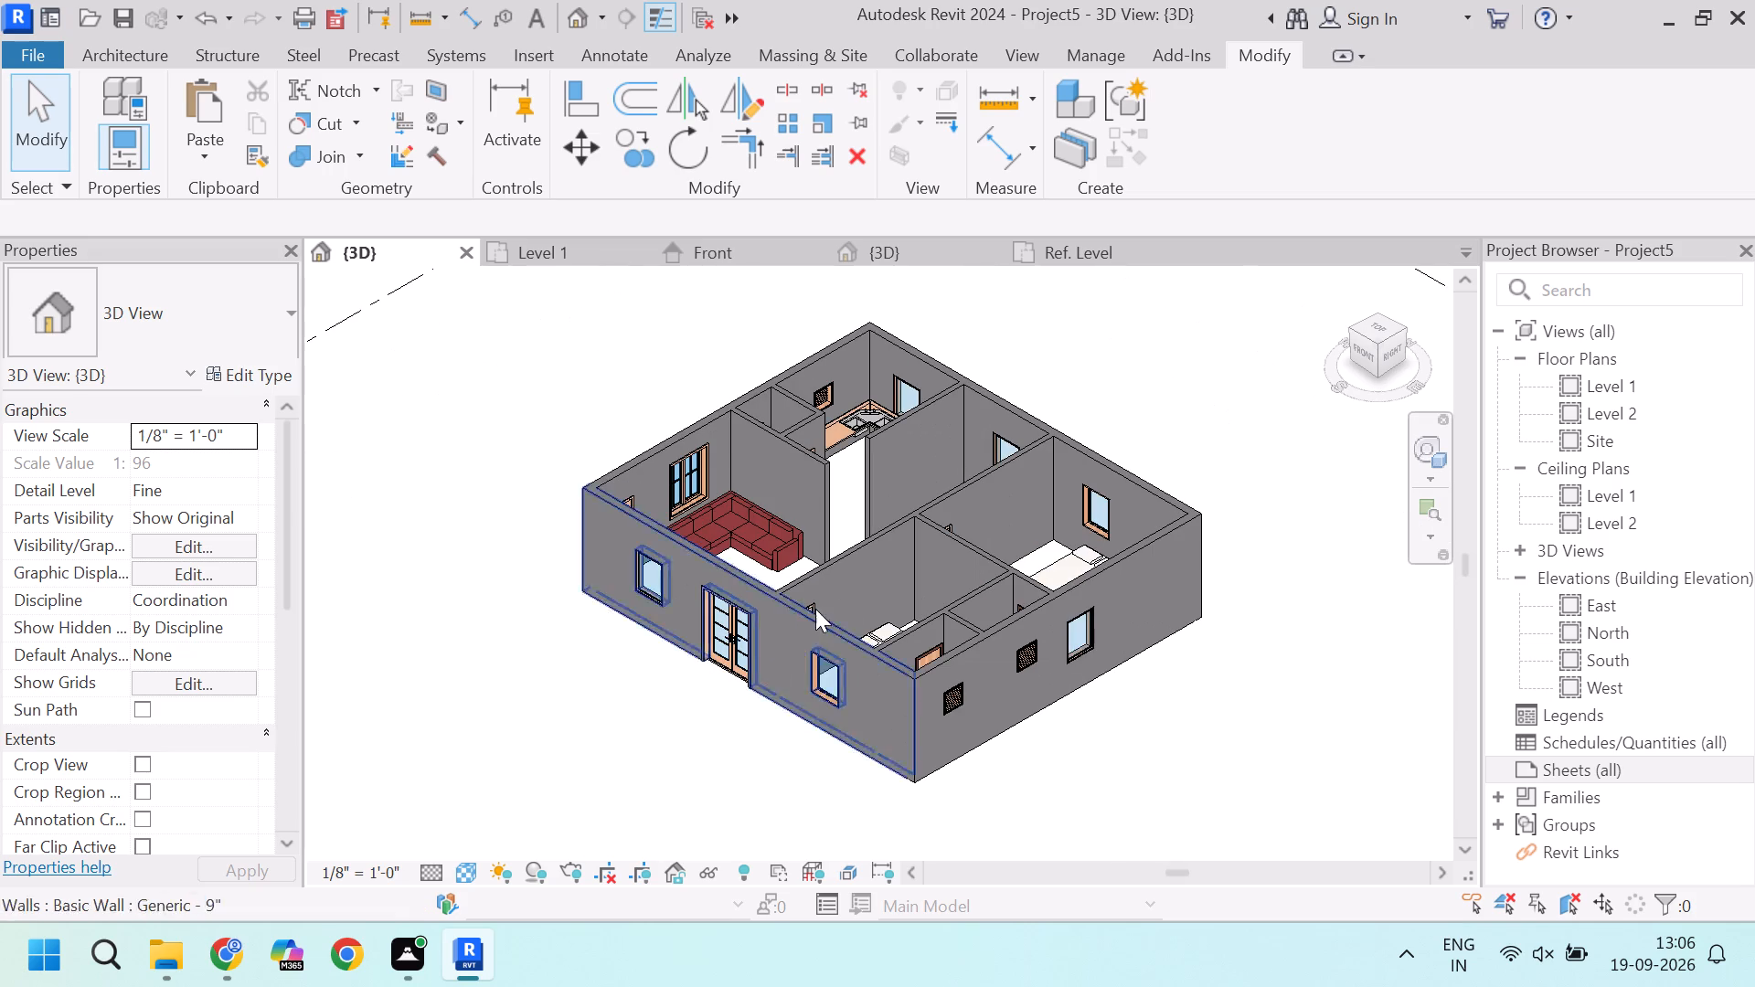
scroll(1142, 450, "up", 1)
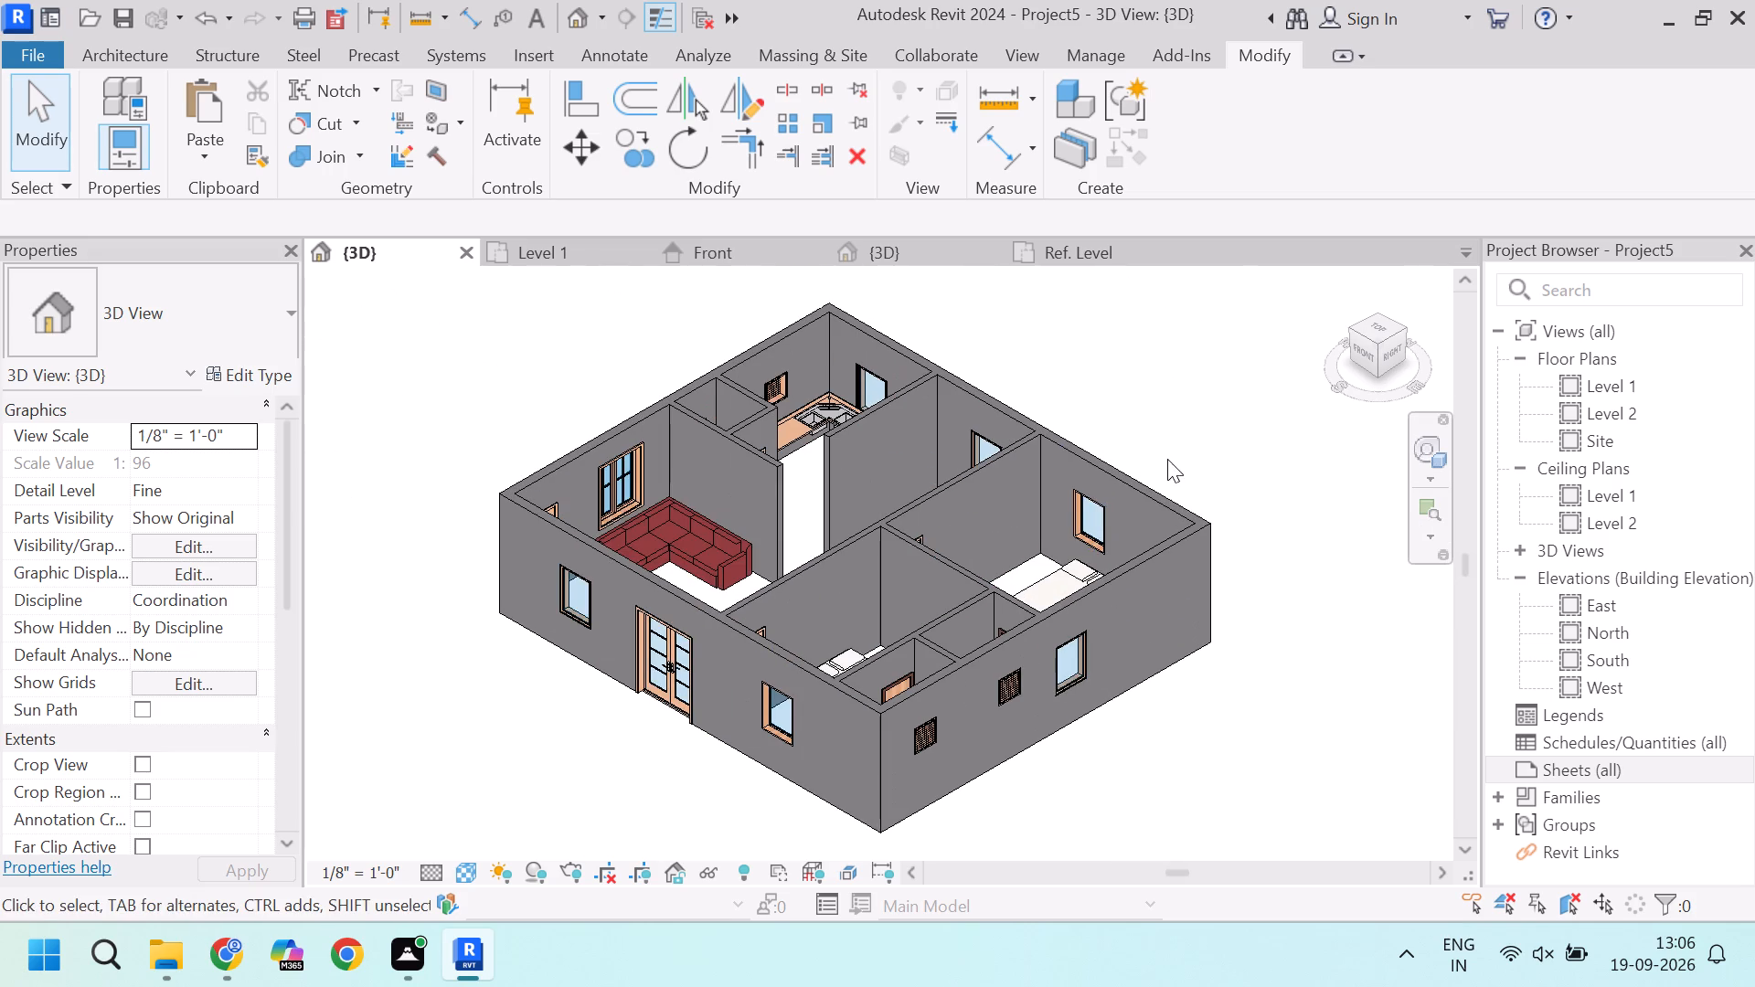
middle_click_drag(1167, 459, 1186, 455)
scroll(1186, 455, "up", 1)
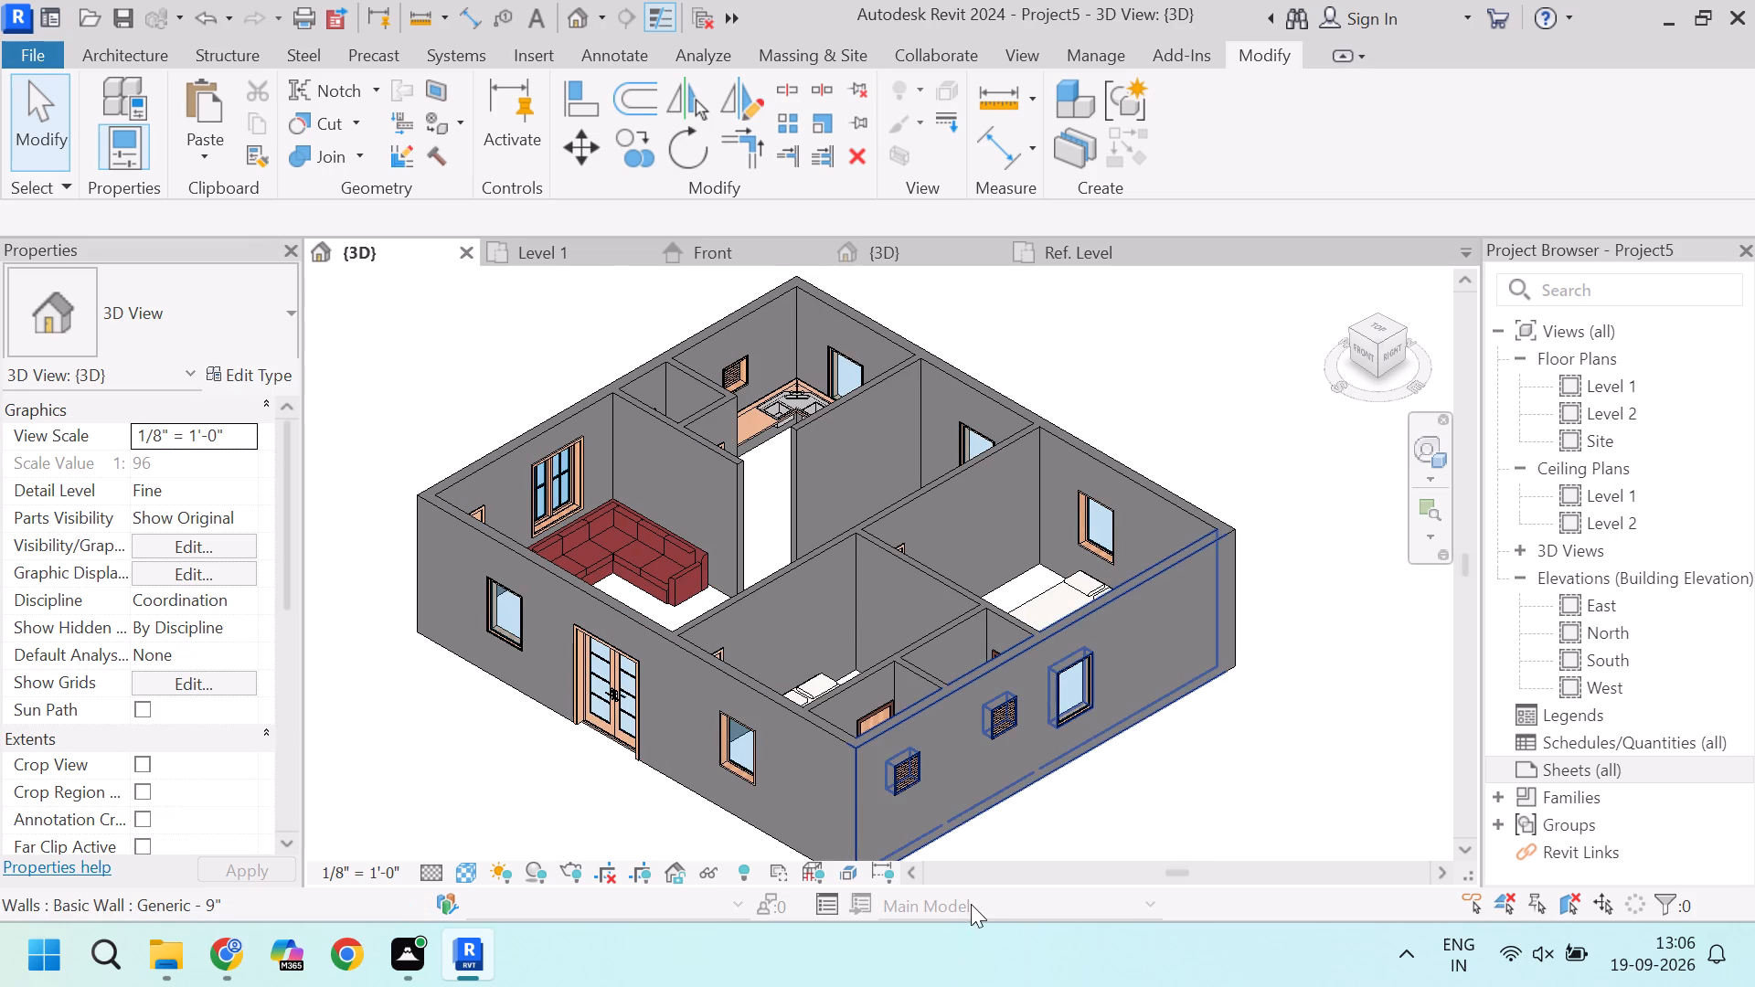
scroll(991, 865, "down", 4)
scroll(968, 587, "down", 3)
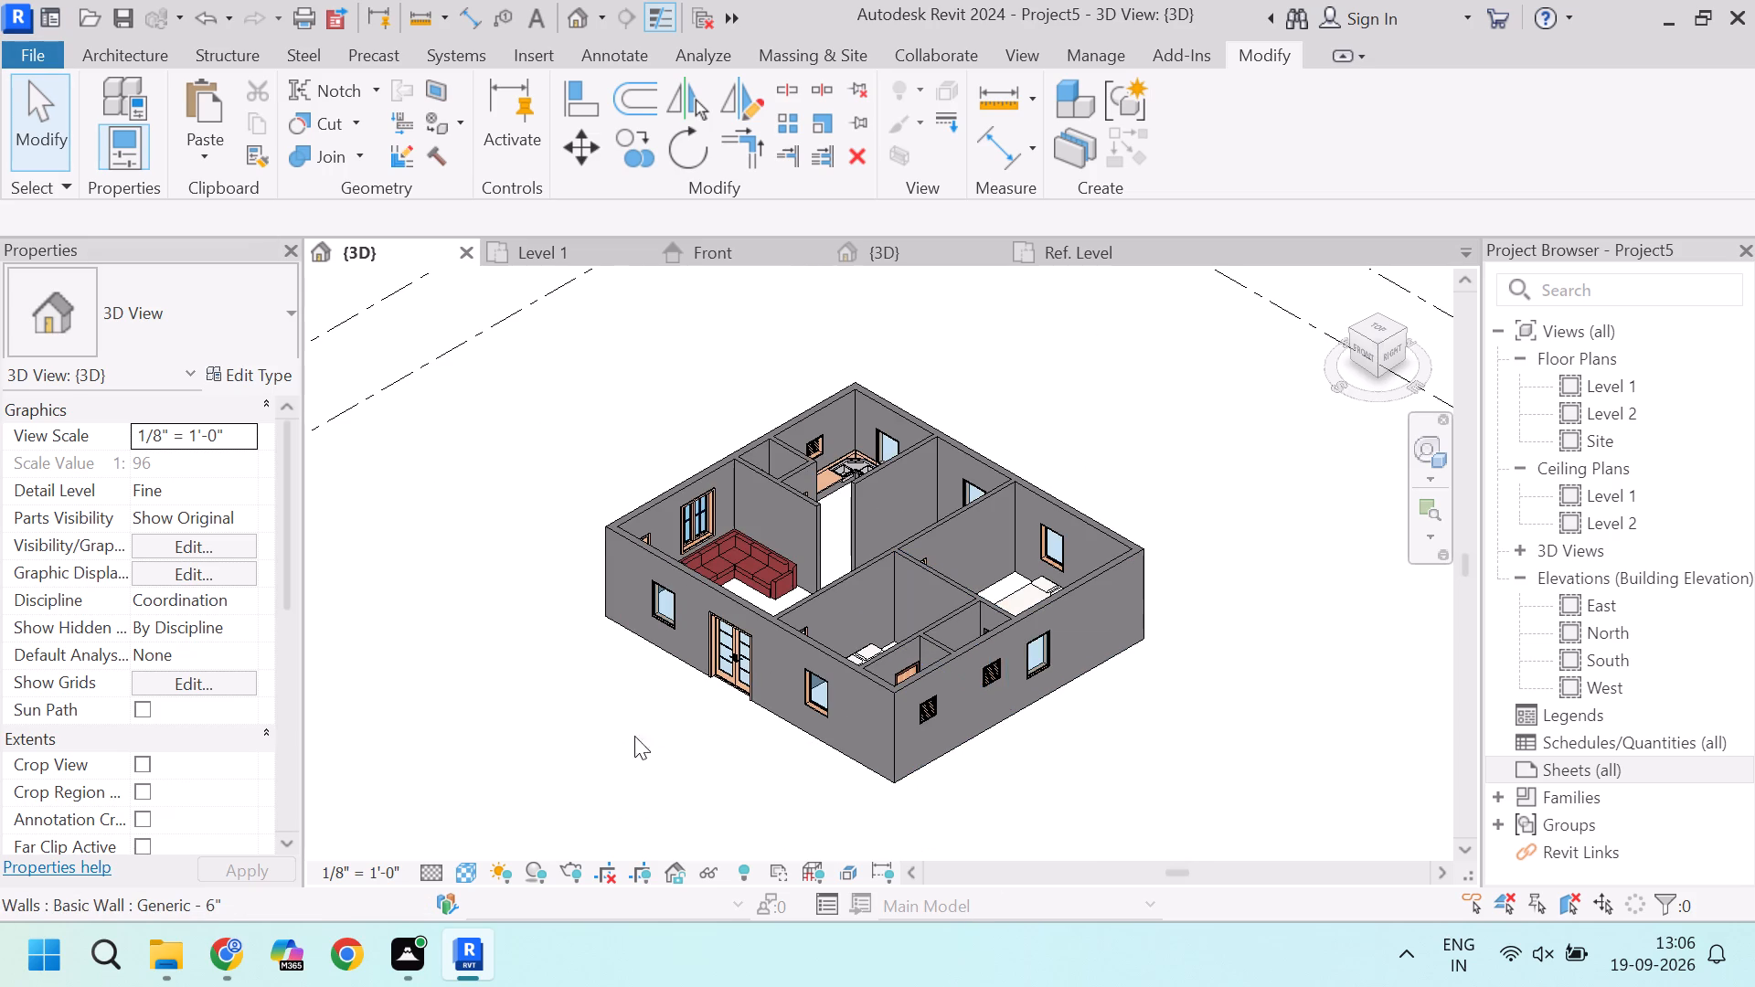
Open the family of the double full-glass exterior door in the house's front wall for editing.
scroll(534, 762, "down", 1)
scroll(782, 673, "up", 4)
scroll(628, 663, "up", 4)
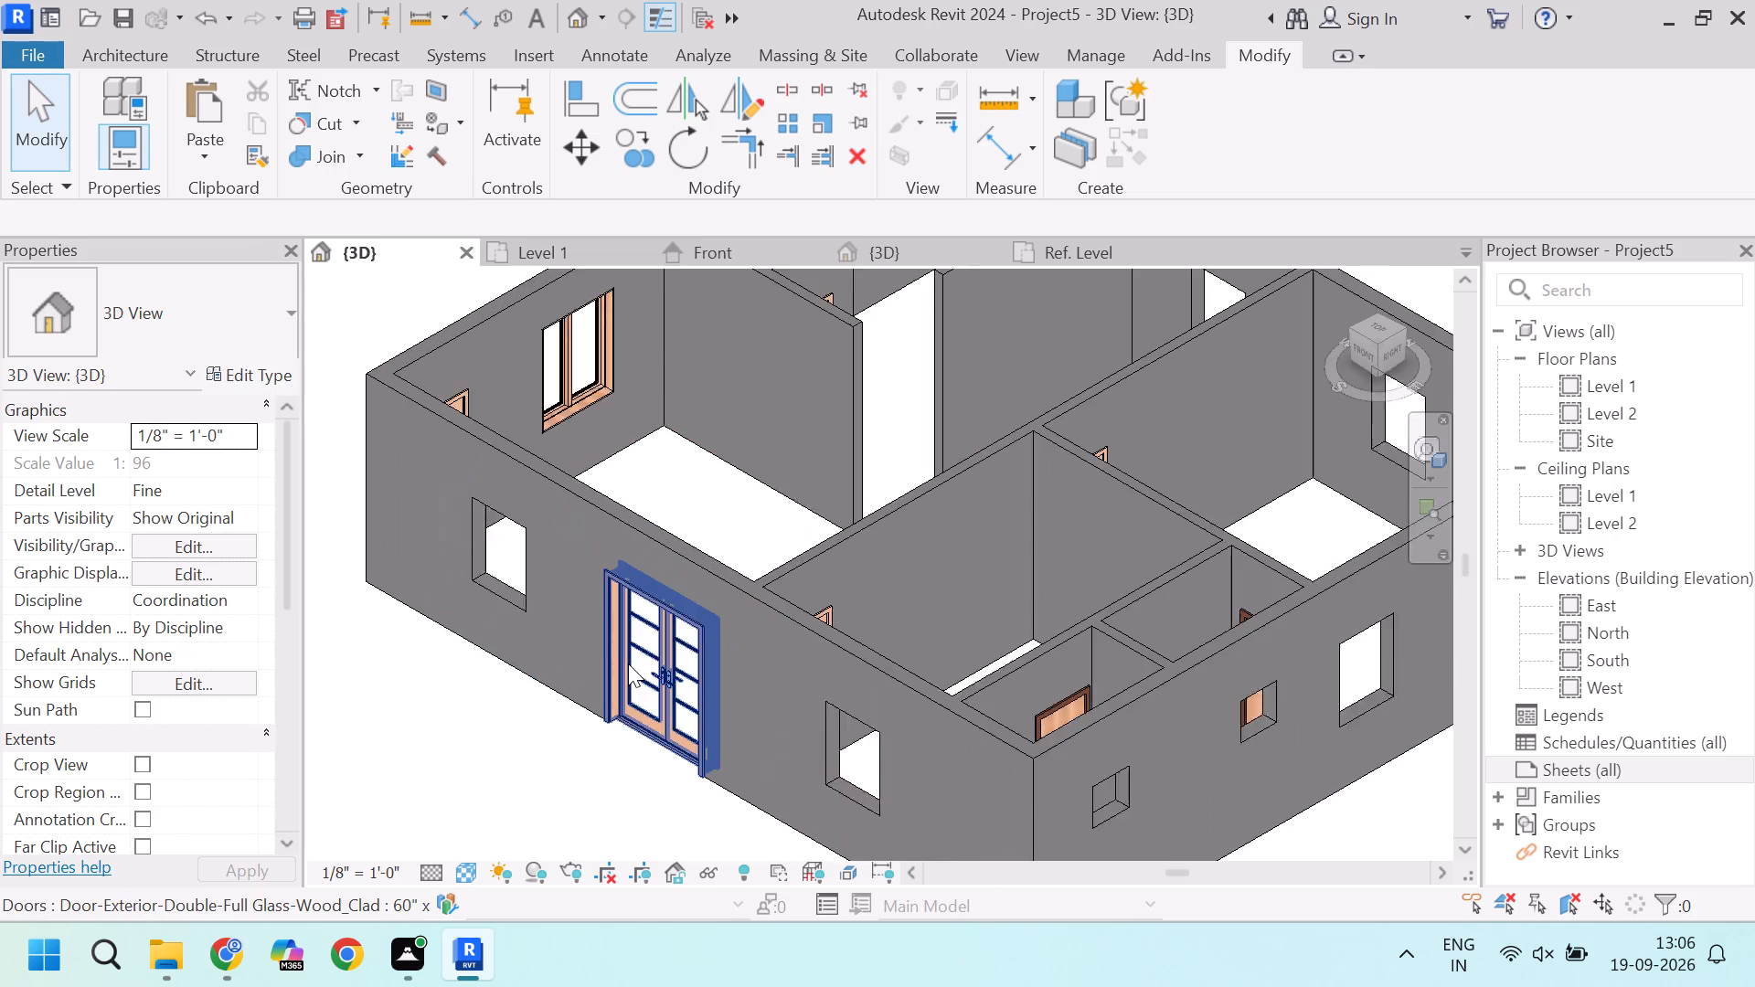
scroll(628, 663, "up", 6)
scroll(689, 715, "up", 3)
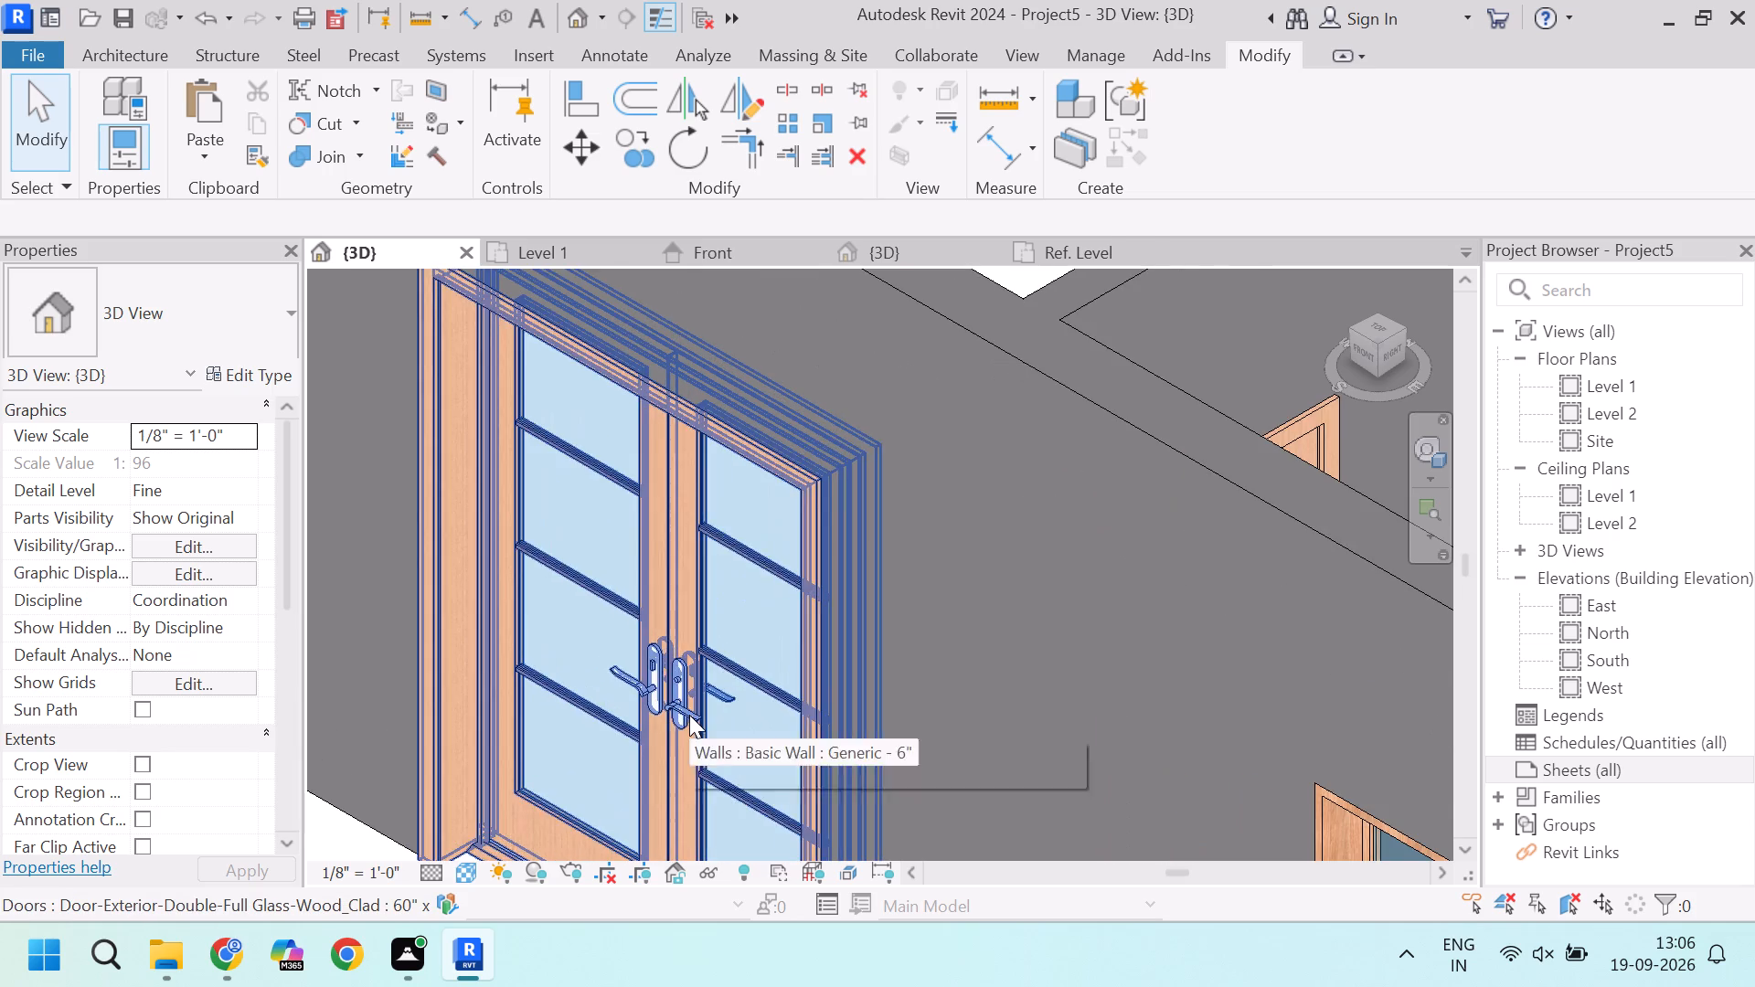
left_click(689, 715)
scroll(689, 715, "up", 4)
scroll(689, 702, "down", 7)
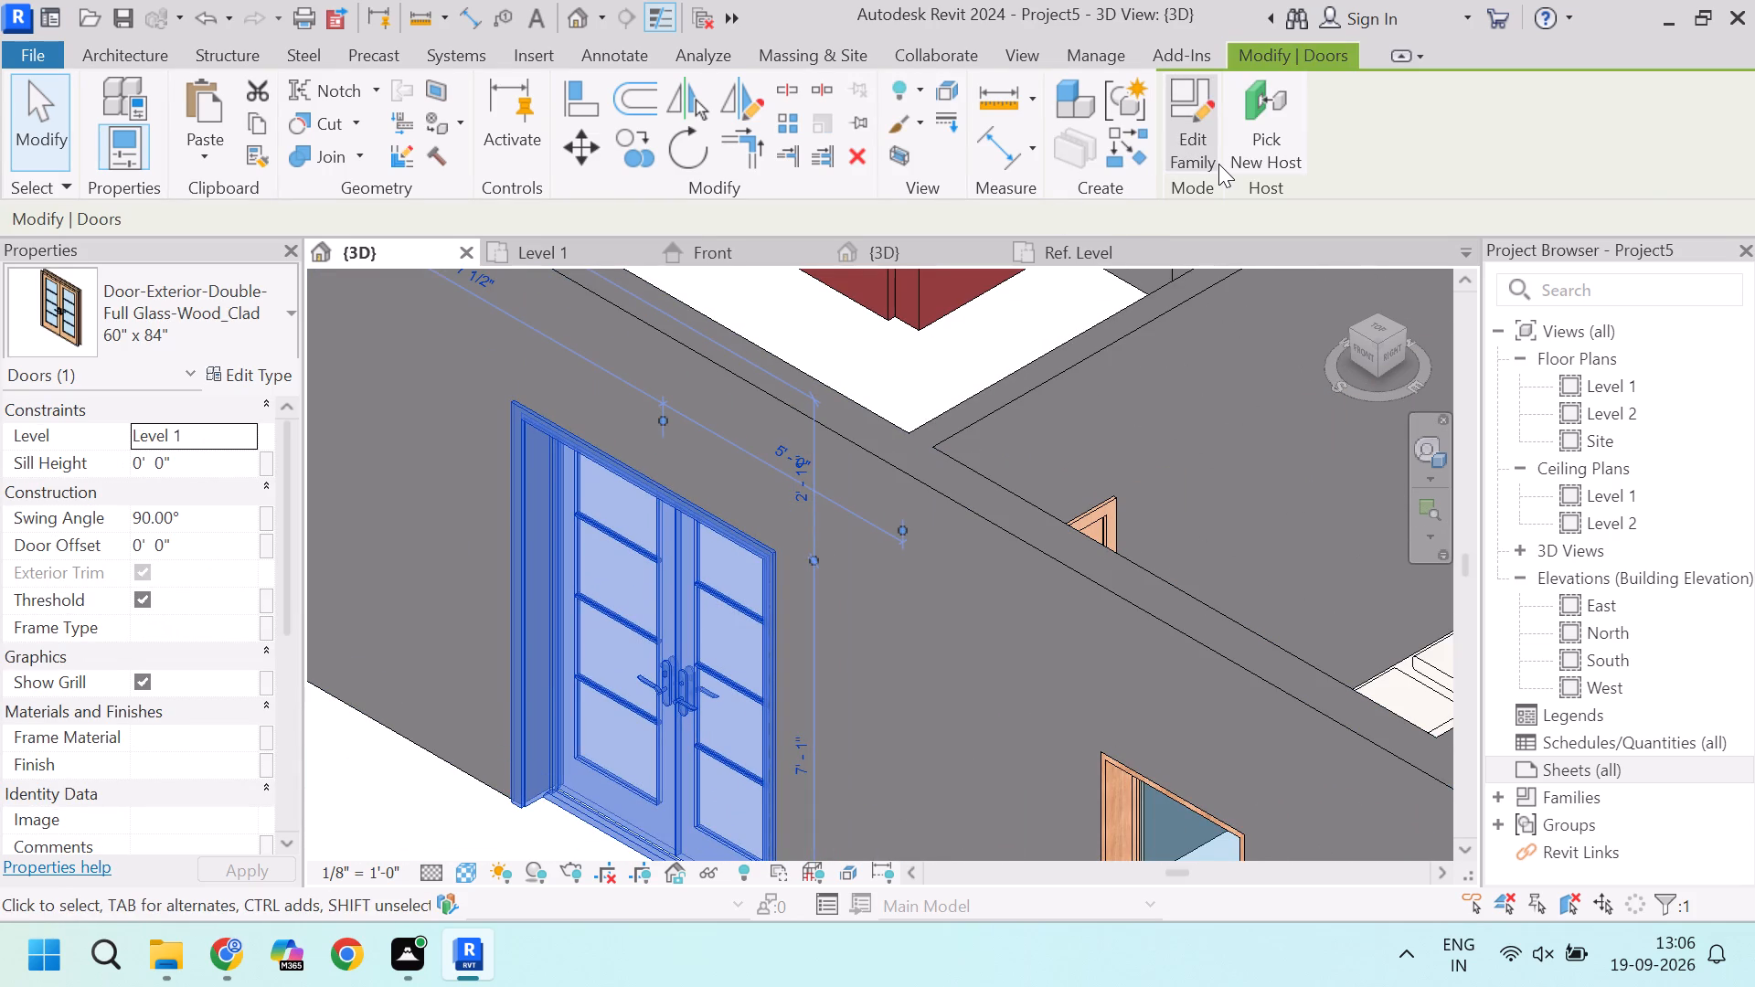
left_click(1218, 164)
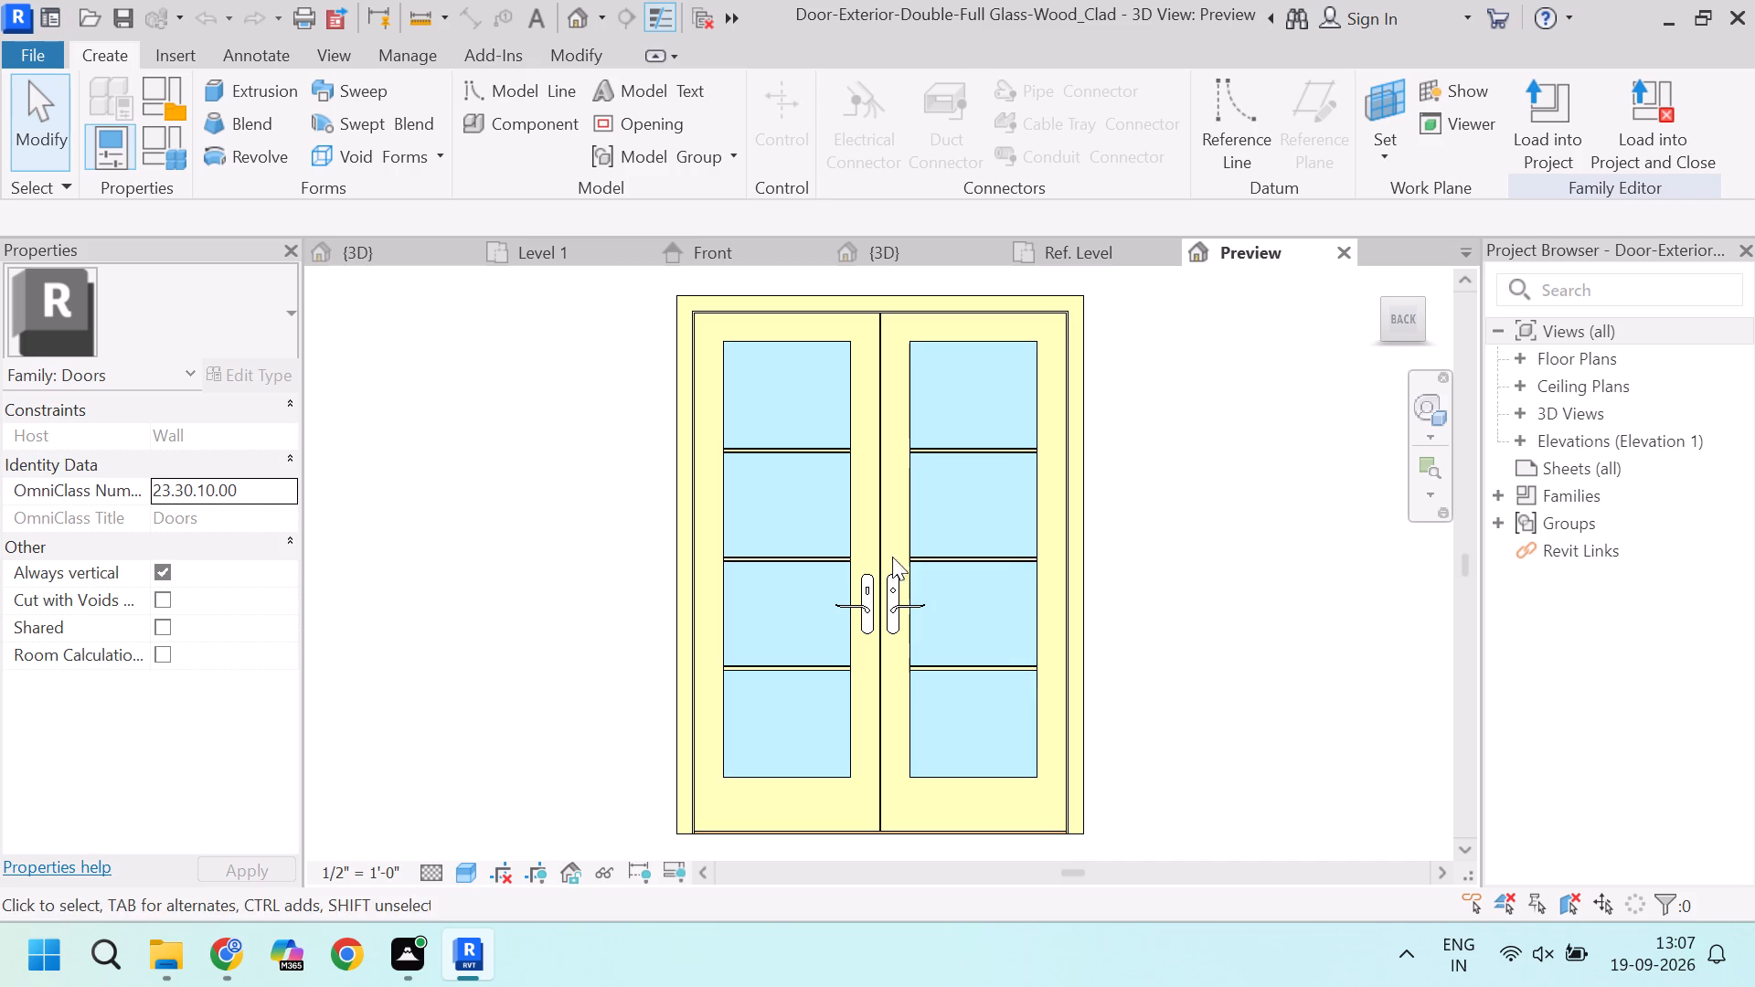
Open the nested Entry Door Handle family for editing from the handle with the round lock cylinder.
left_click(908, 471)
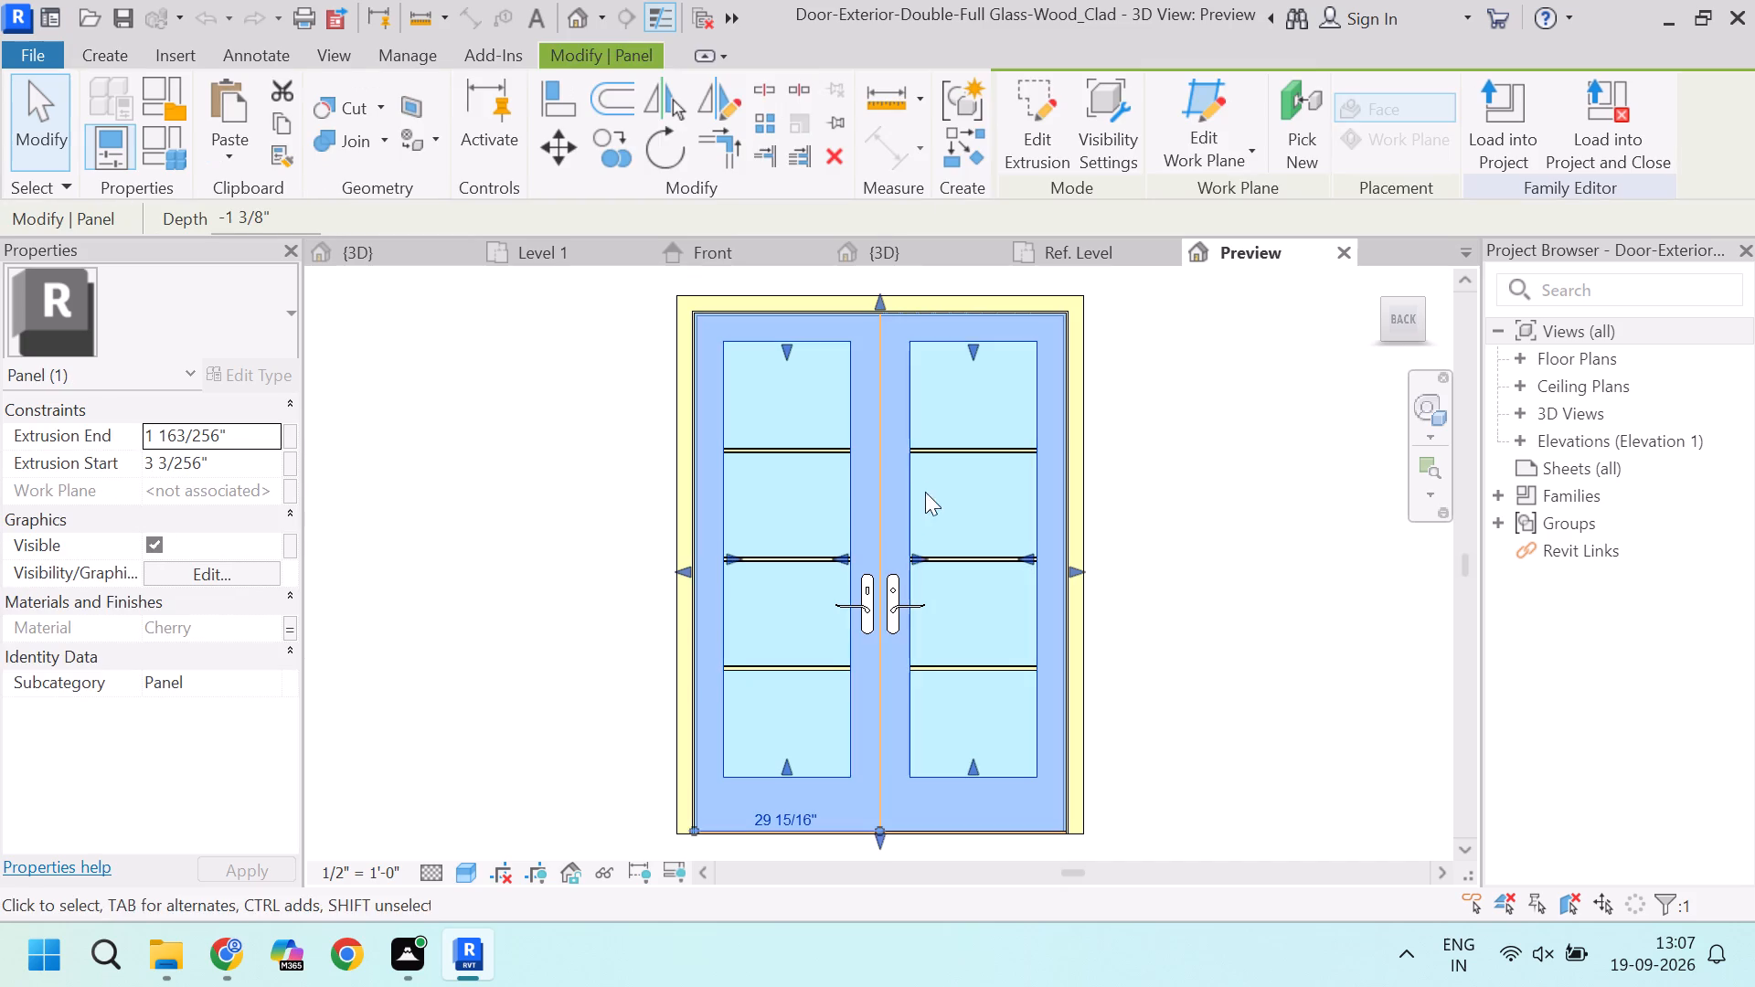
scroll(927, 613, "up", 5)
left_click(894, 609)
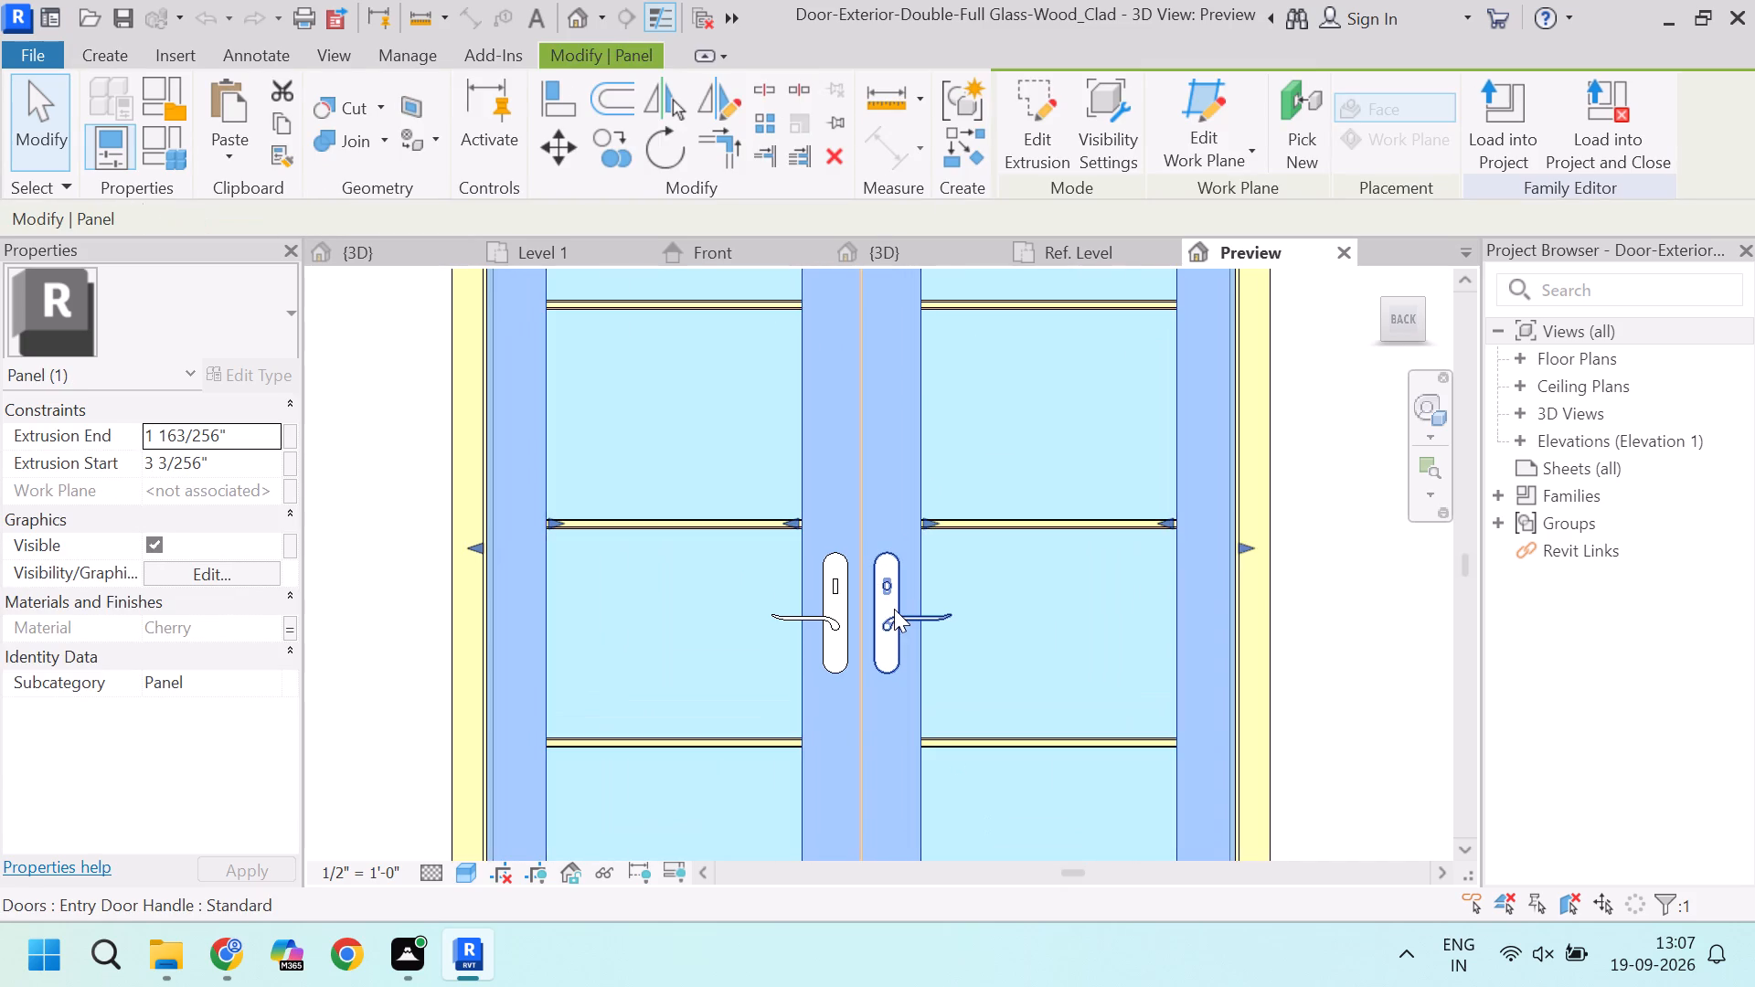
scroll(894, 609, "up", 3)
scroll(880, 459, "up", 3)
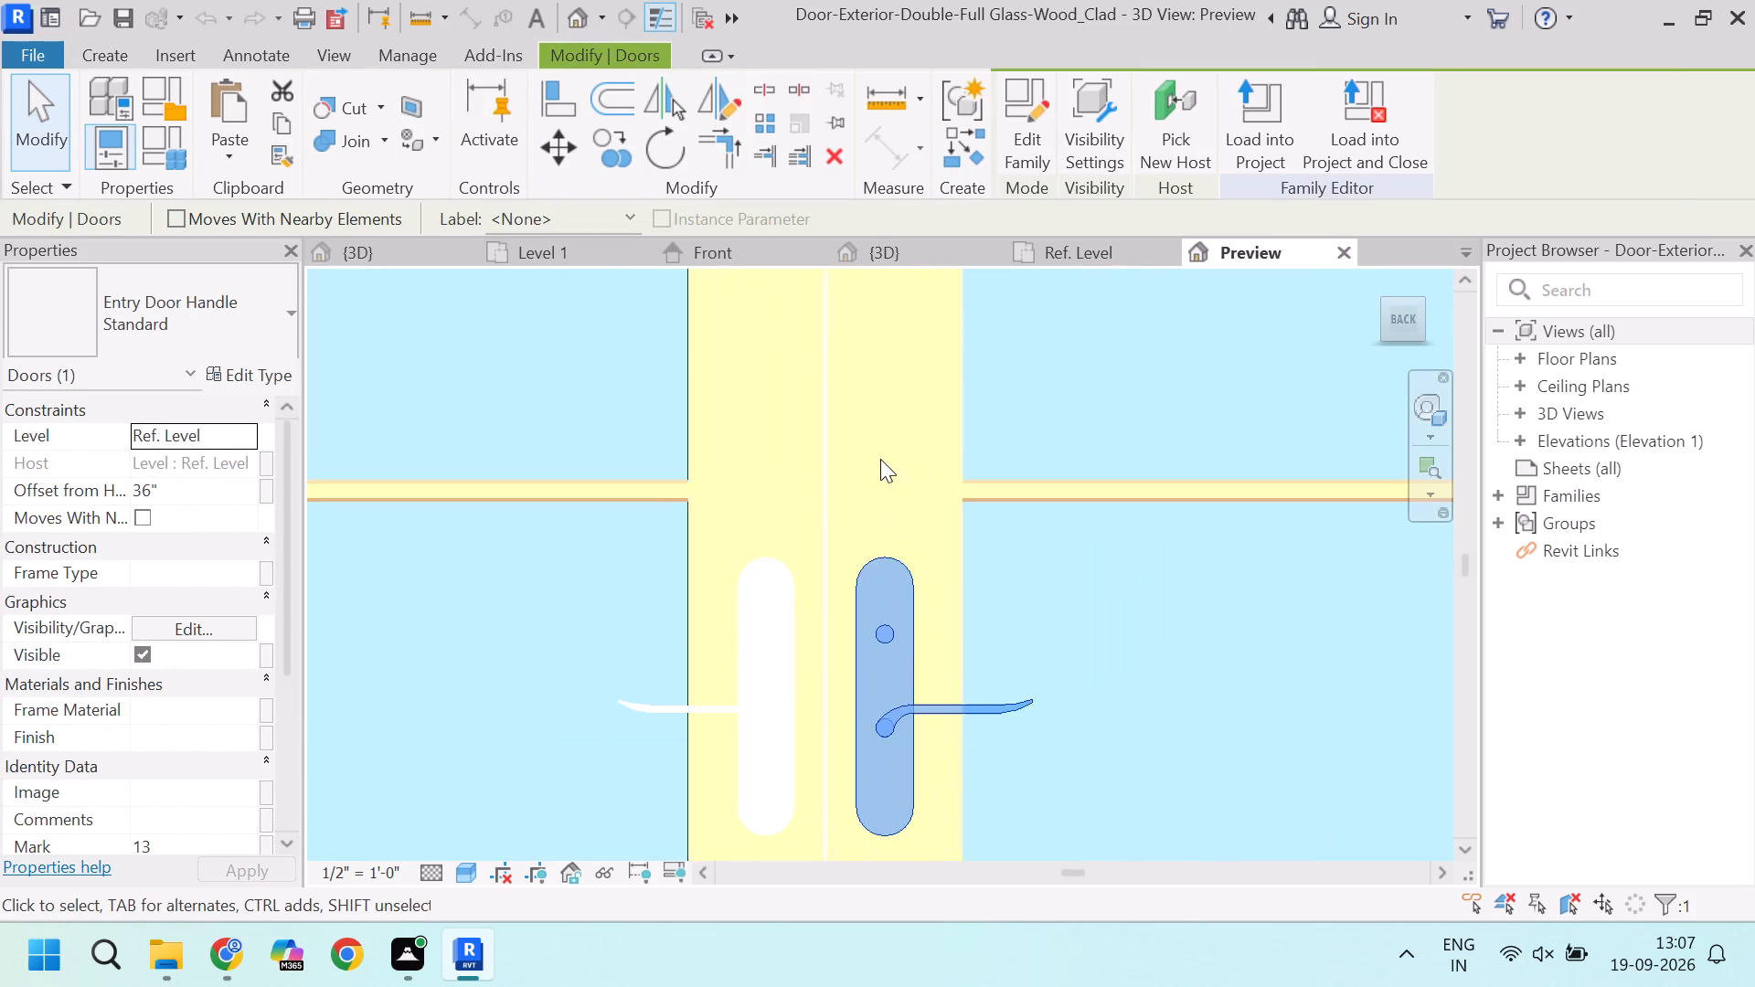
scroll(922, 472, "down", 8)
scroll(923, 552, "up", 8)
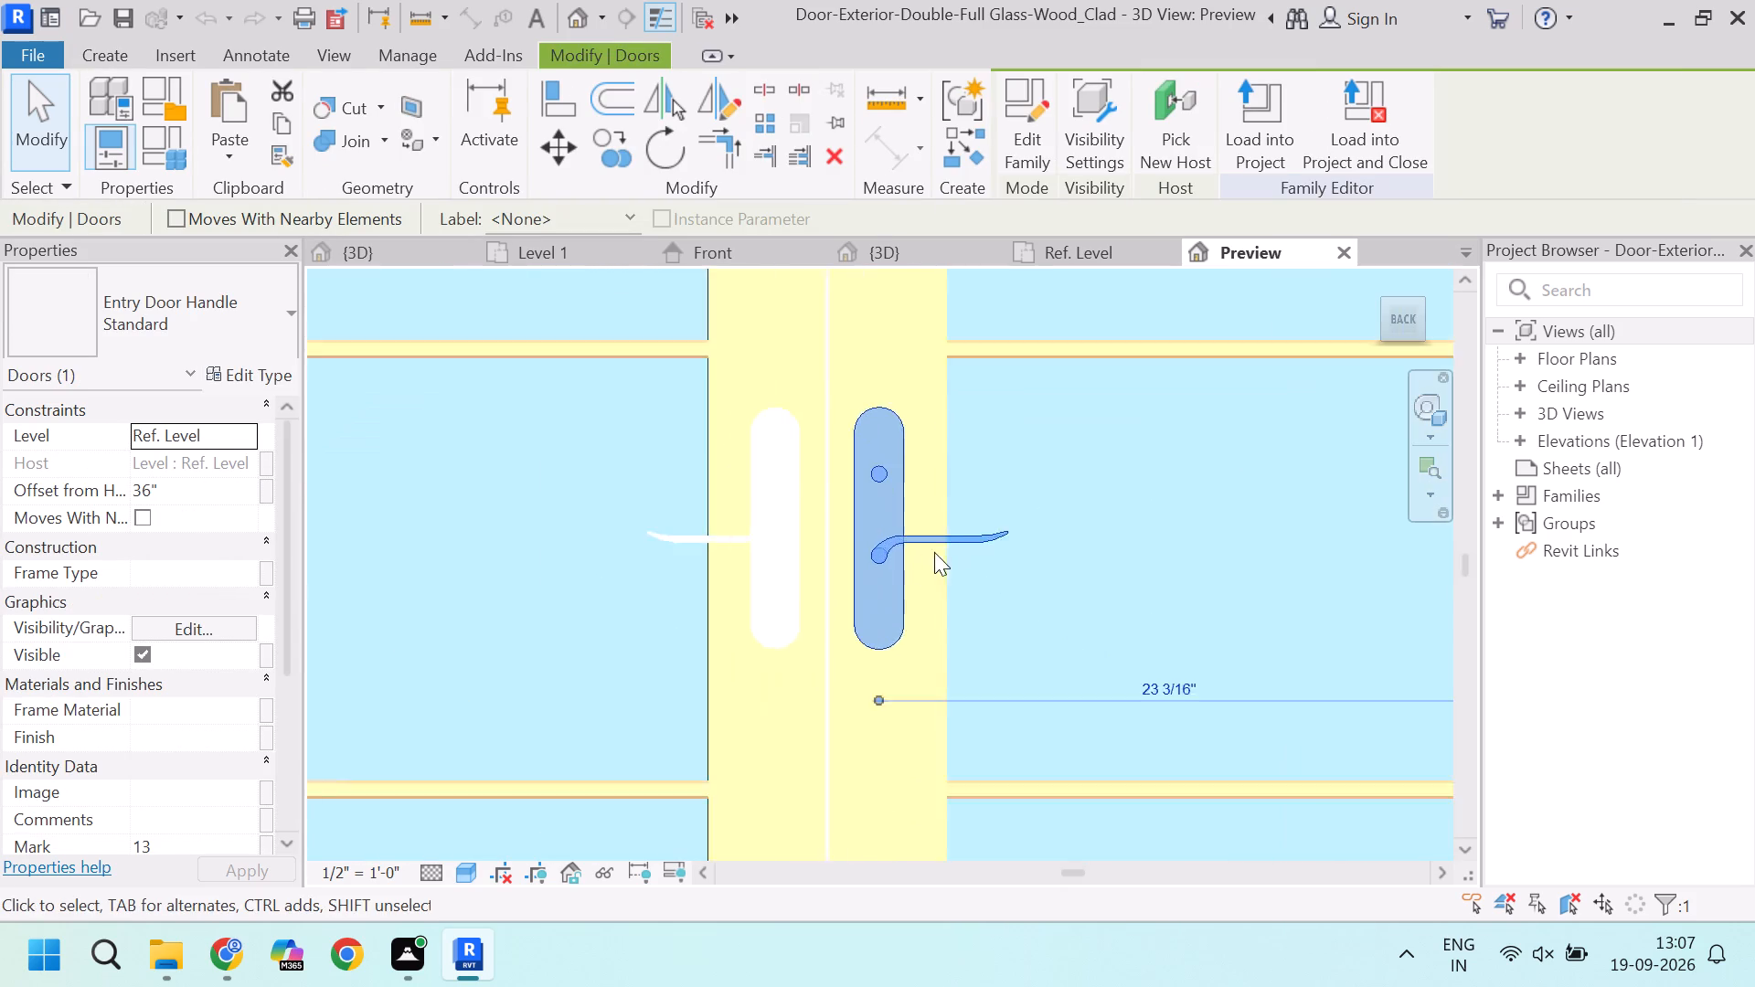
left_click(1025, 147)
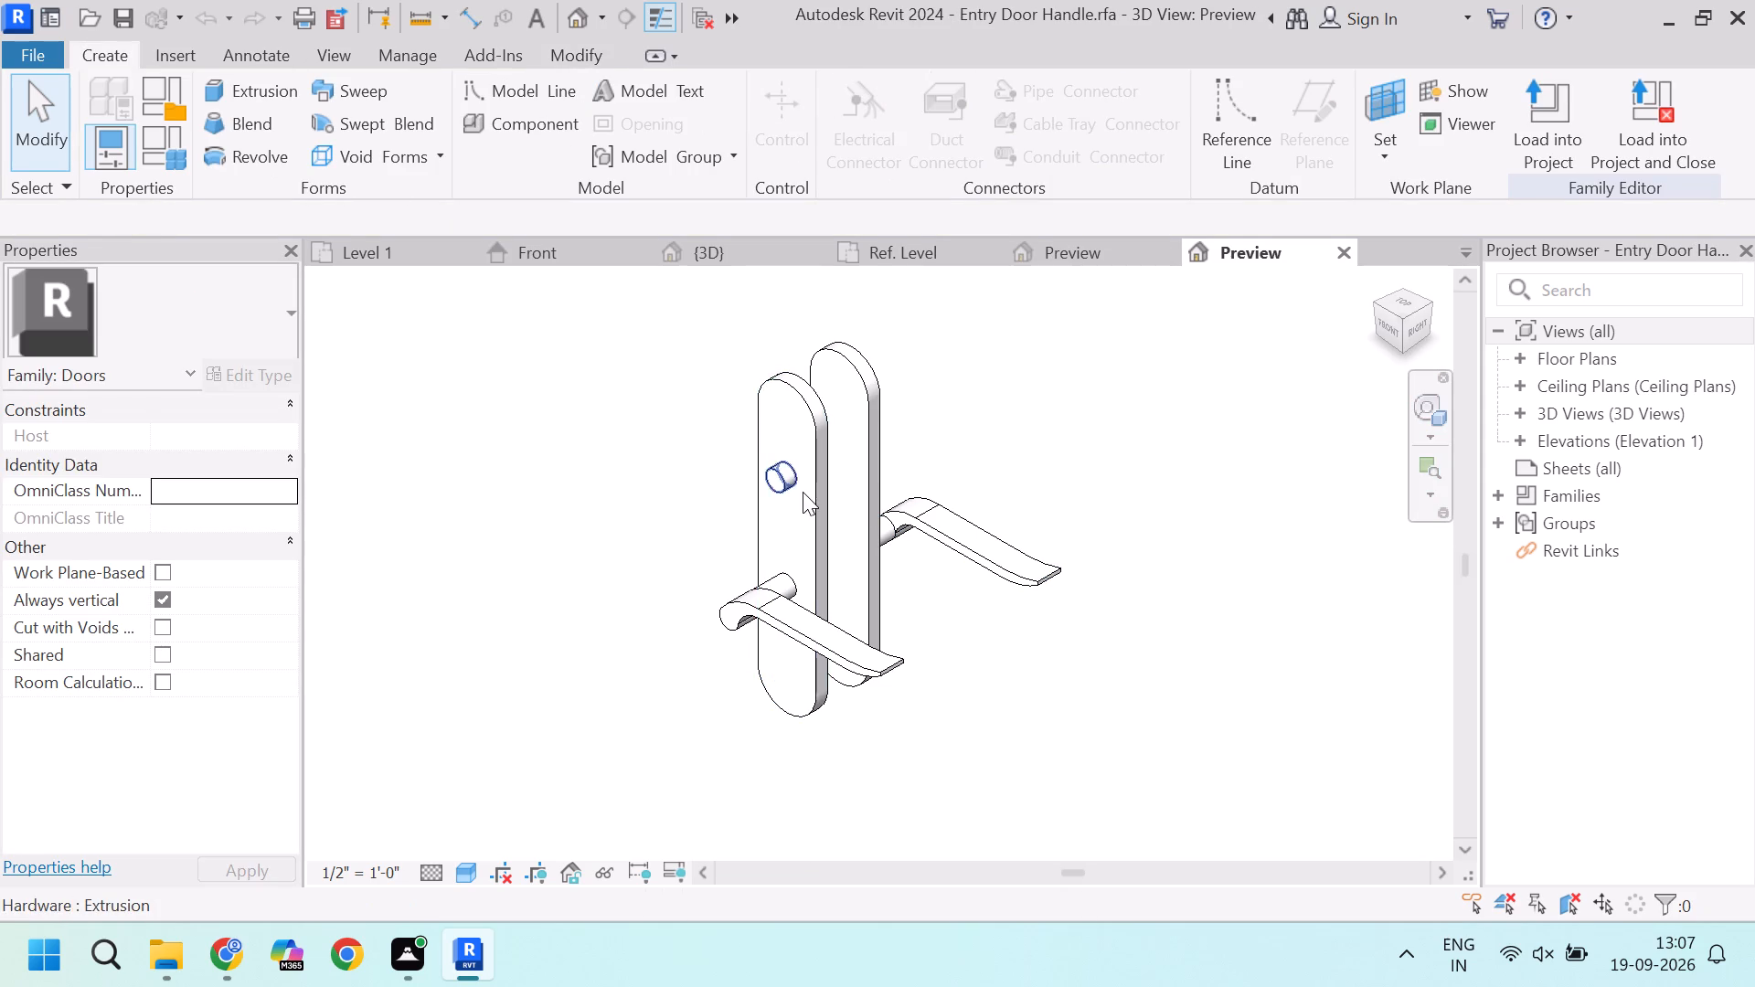
Examine the handle's back plate and lever up close, and close the Entry Door Handle family without saving changes.
scroll(803, 492, "up", 3)
left_click(822, 523)
scroll(837, 658, "up", 3)
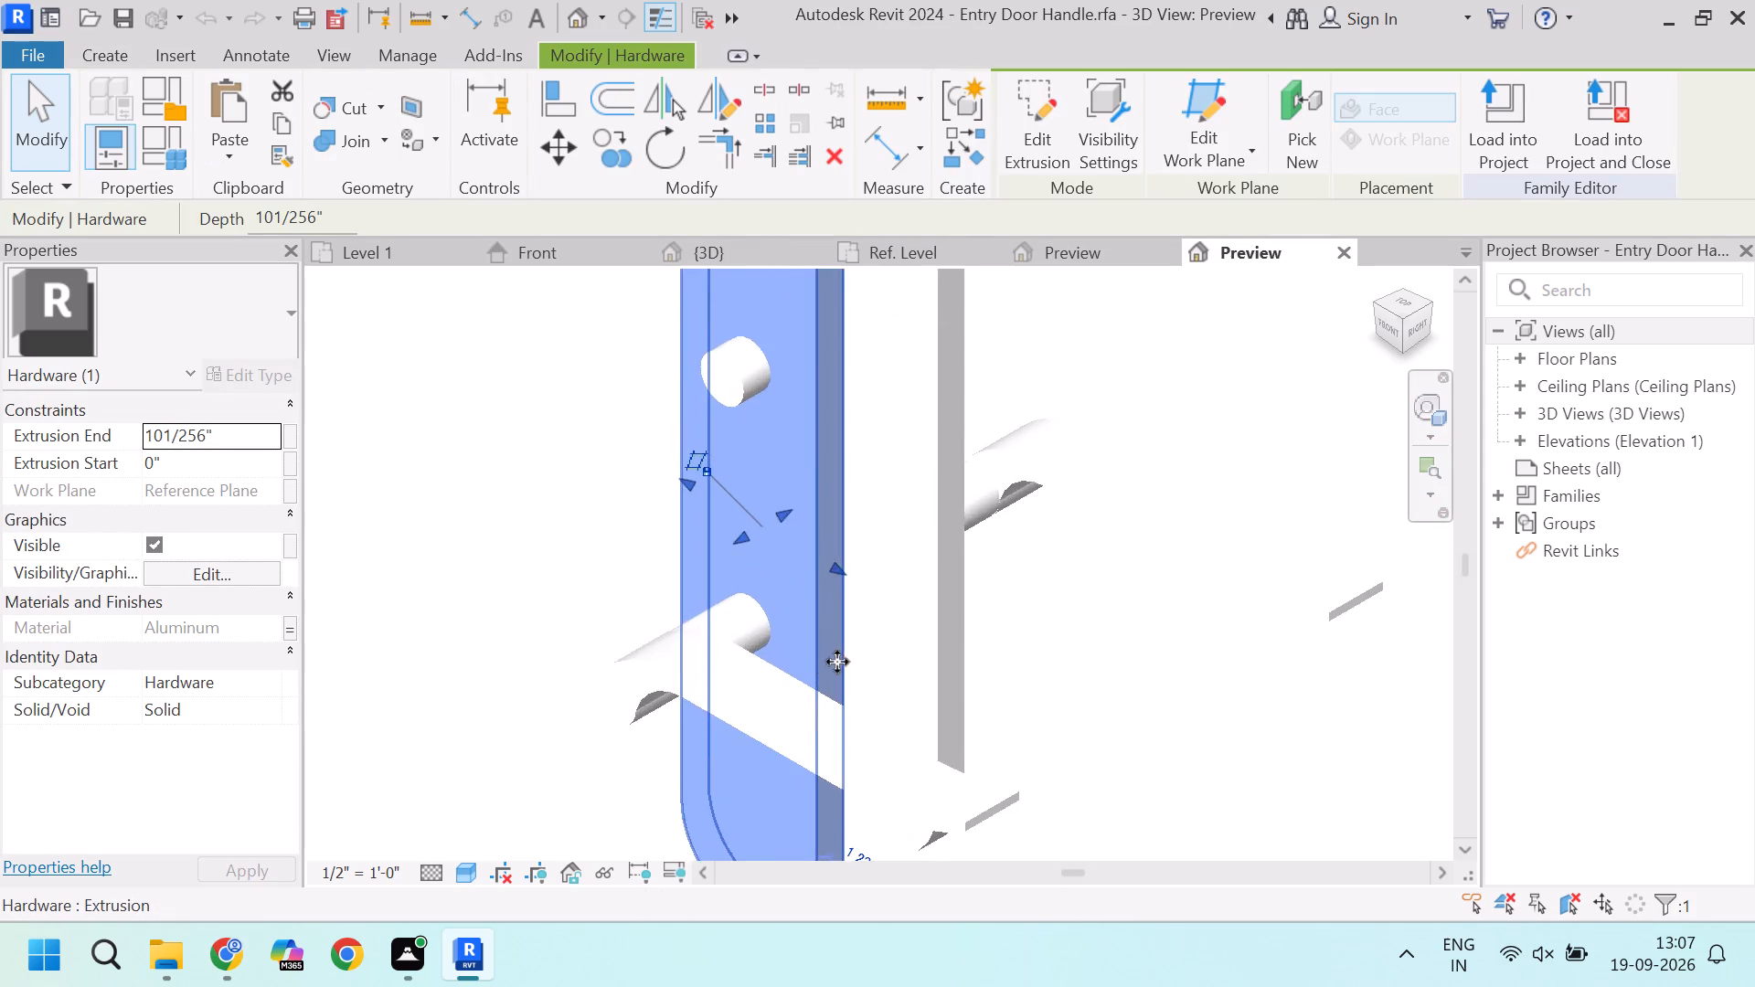
scroll(814, 593, "down", 6)
scroll(812, 680, "up", 7)
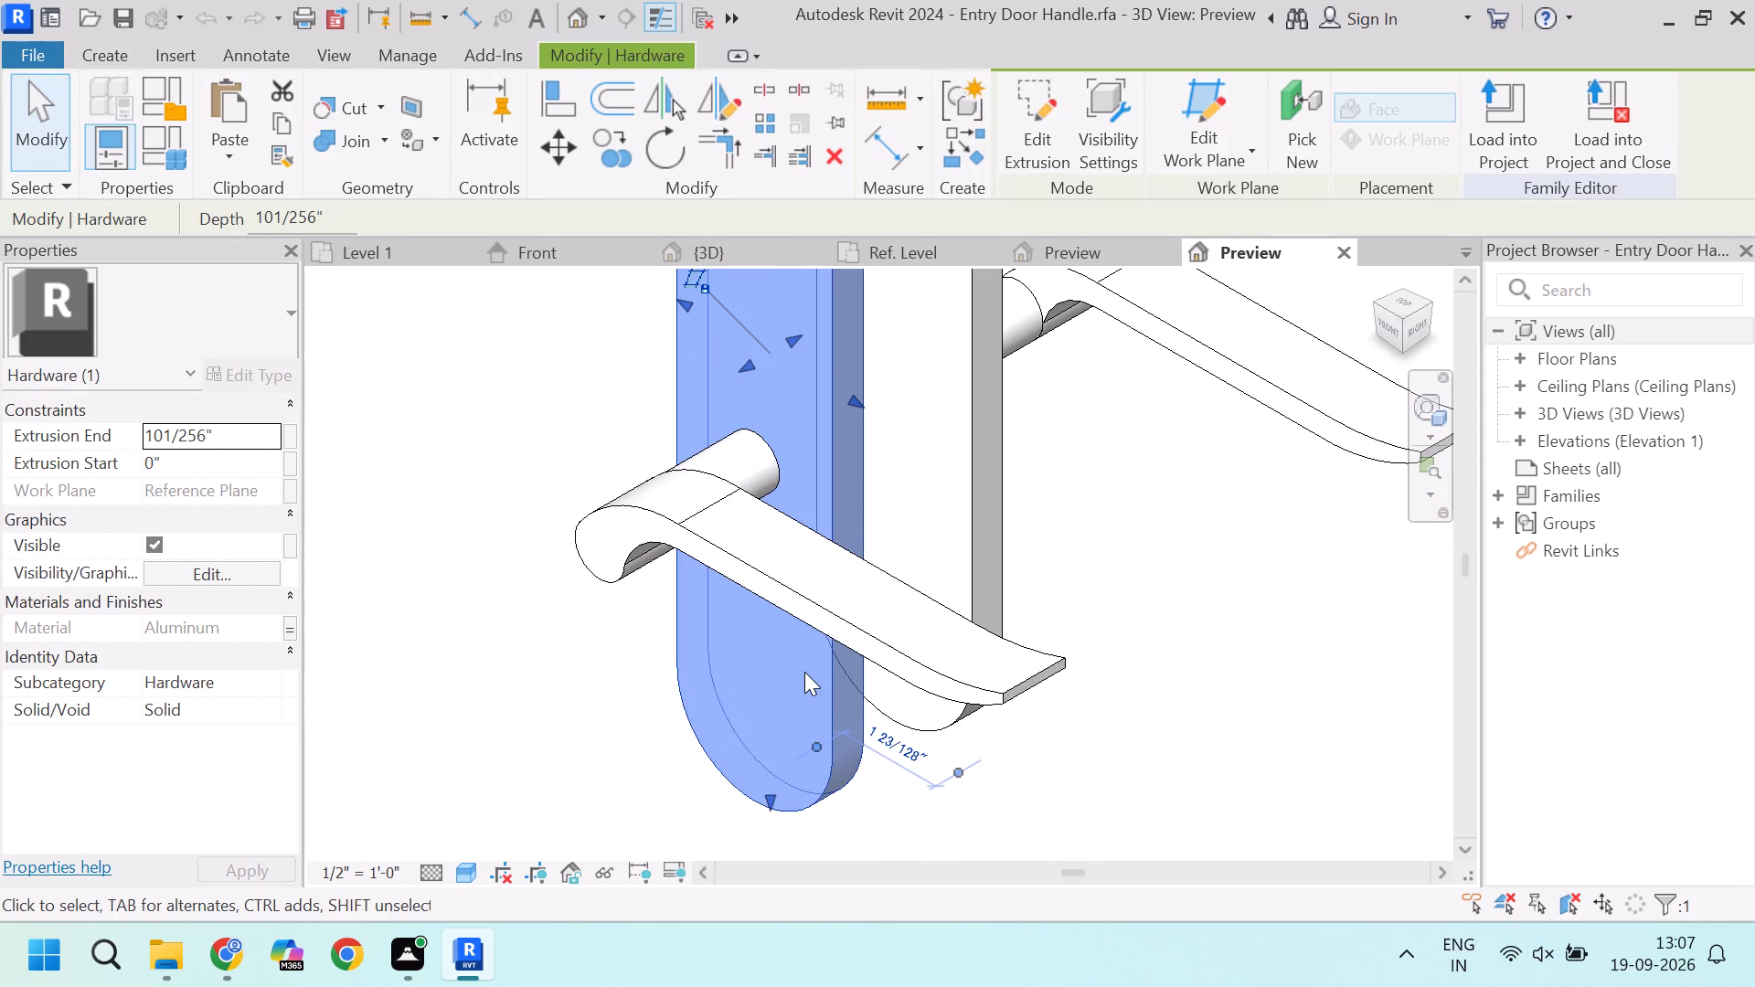
left_click(806, 671)
scroll(748, 656, "down", 9)
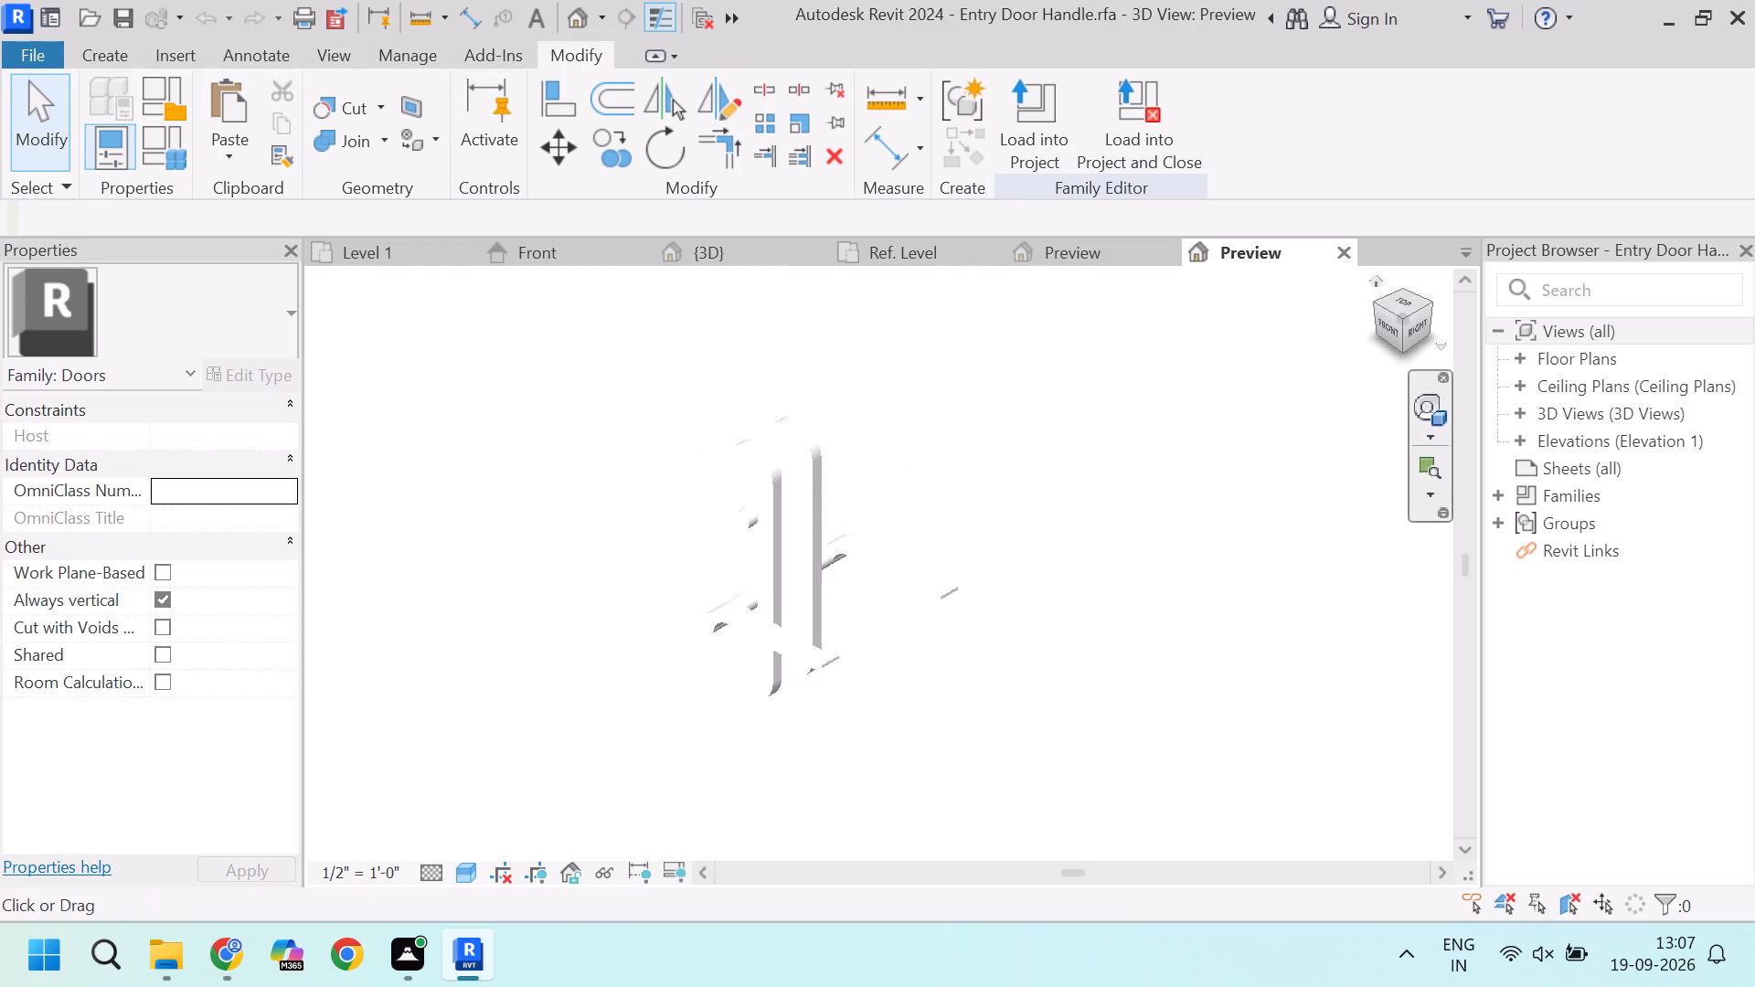
left_click(1350, 252)
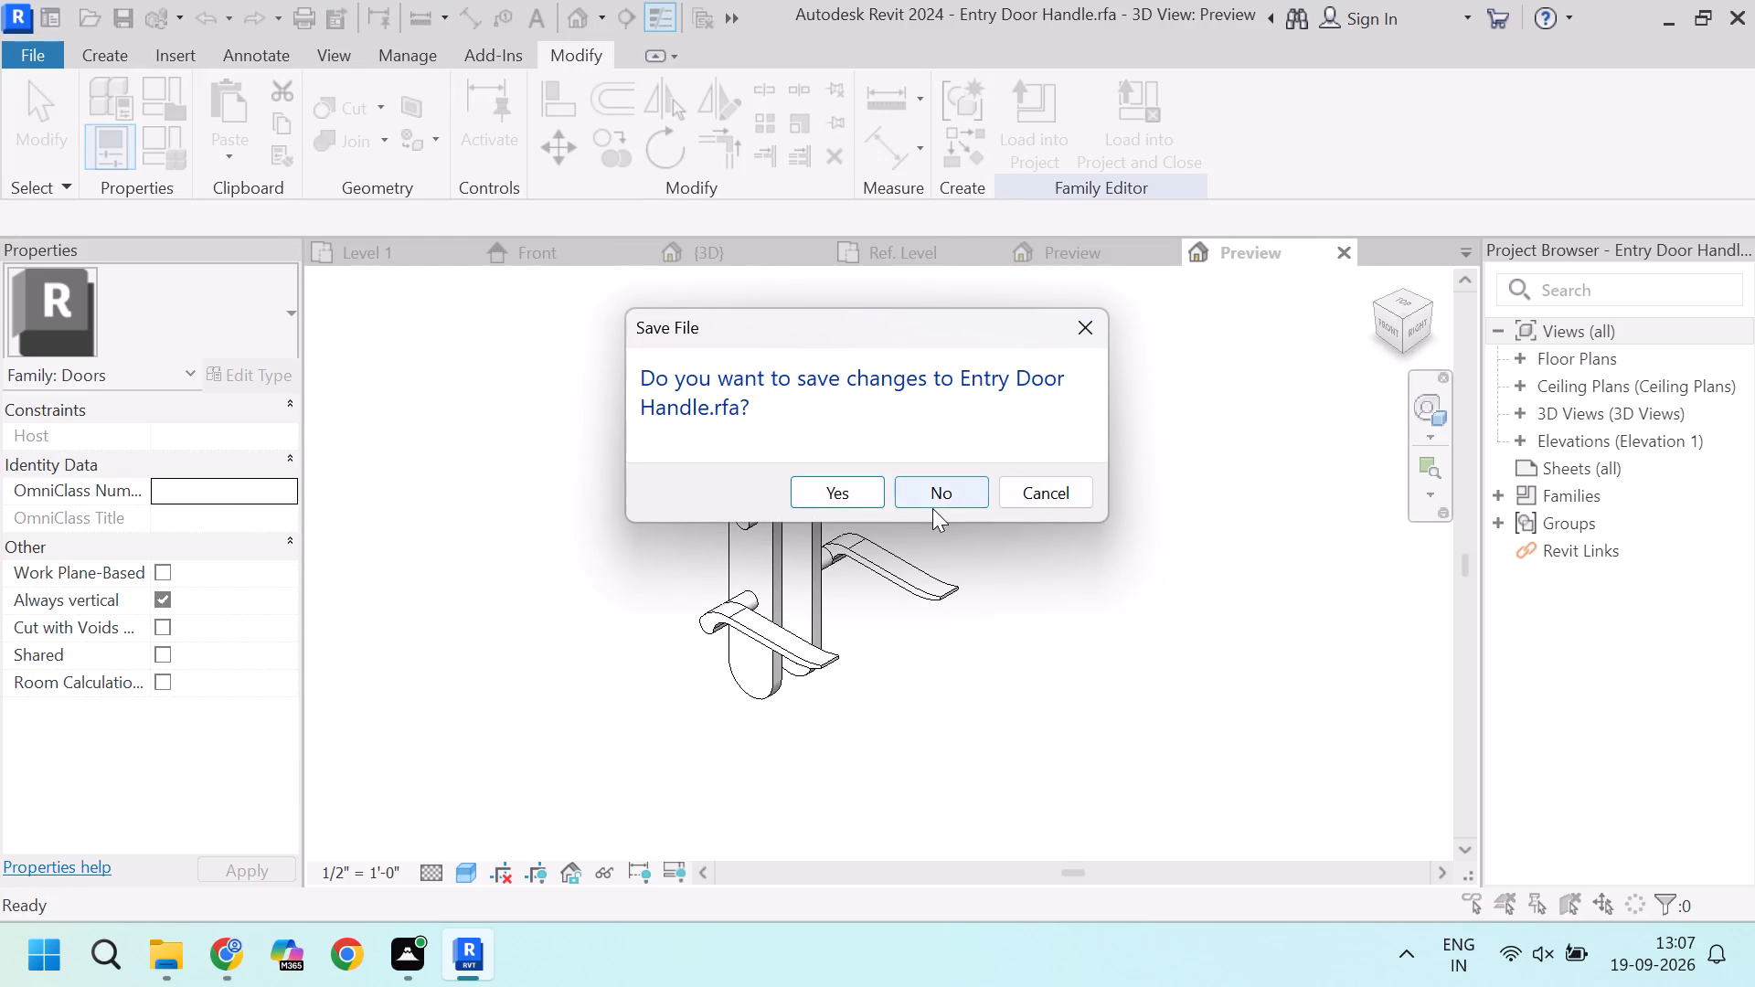
left_click(942, 502)
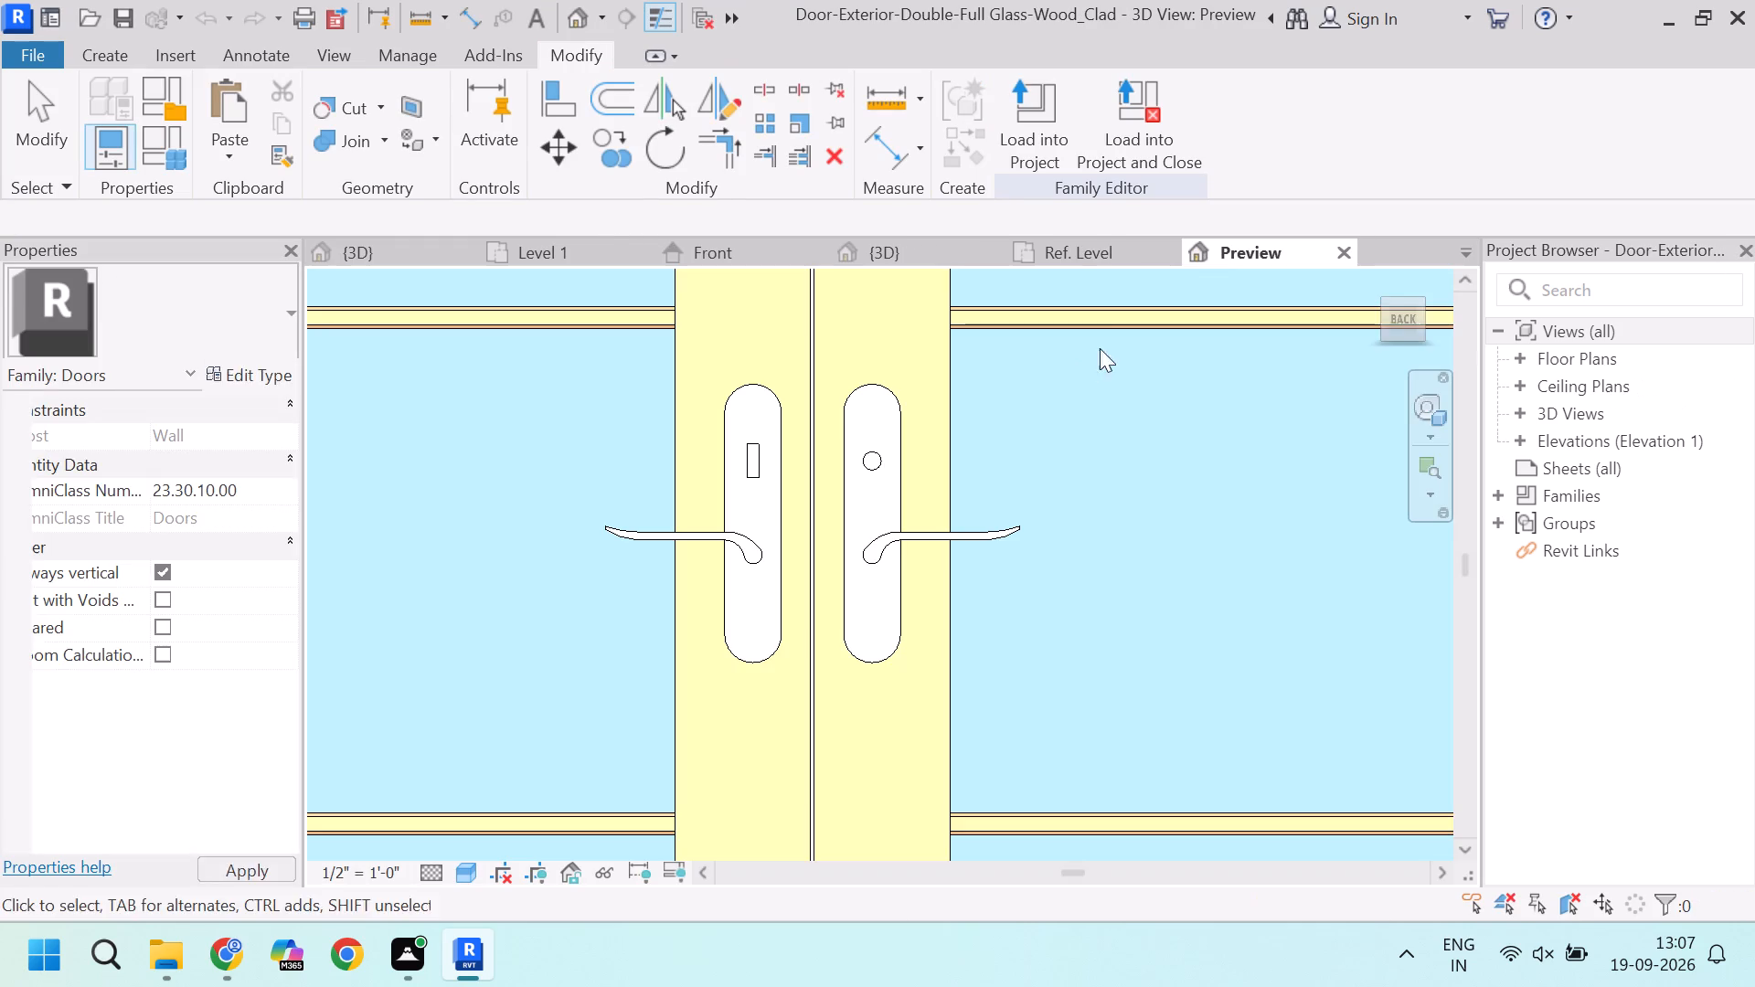
Close the double full-glass exterior door family and return to the Project5 3D house view.
left_click(1335, 255)
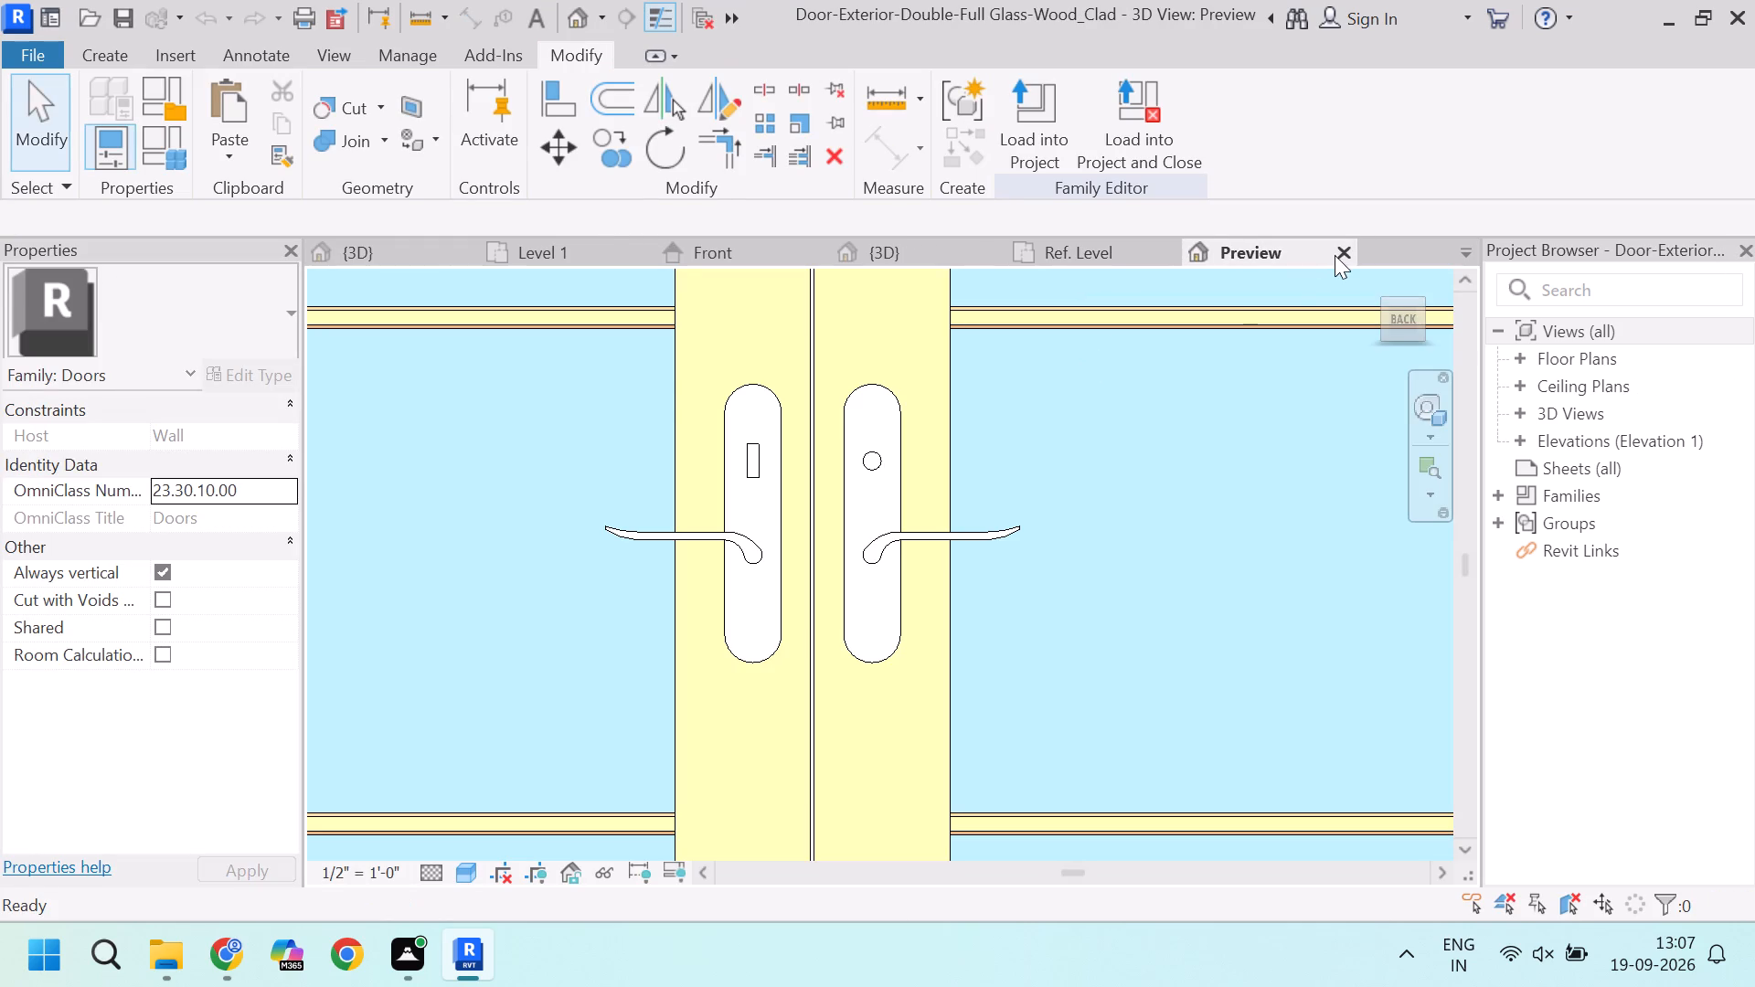
left_click(955, 484)
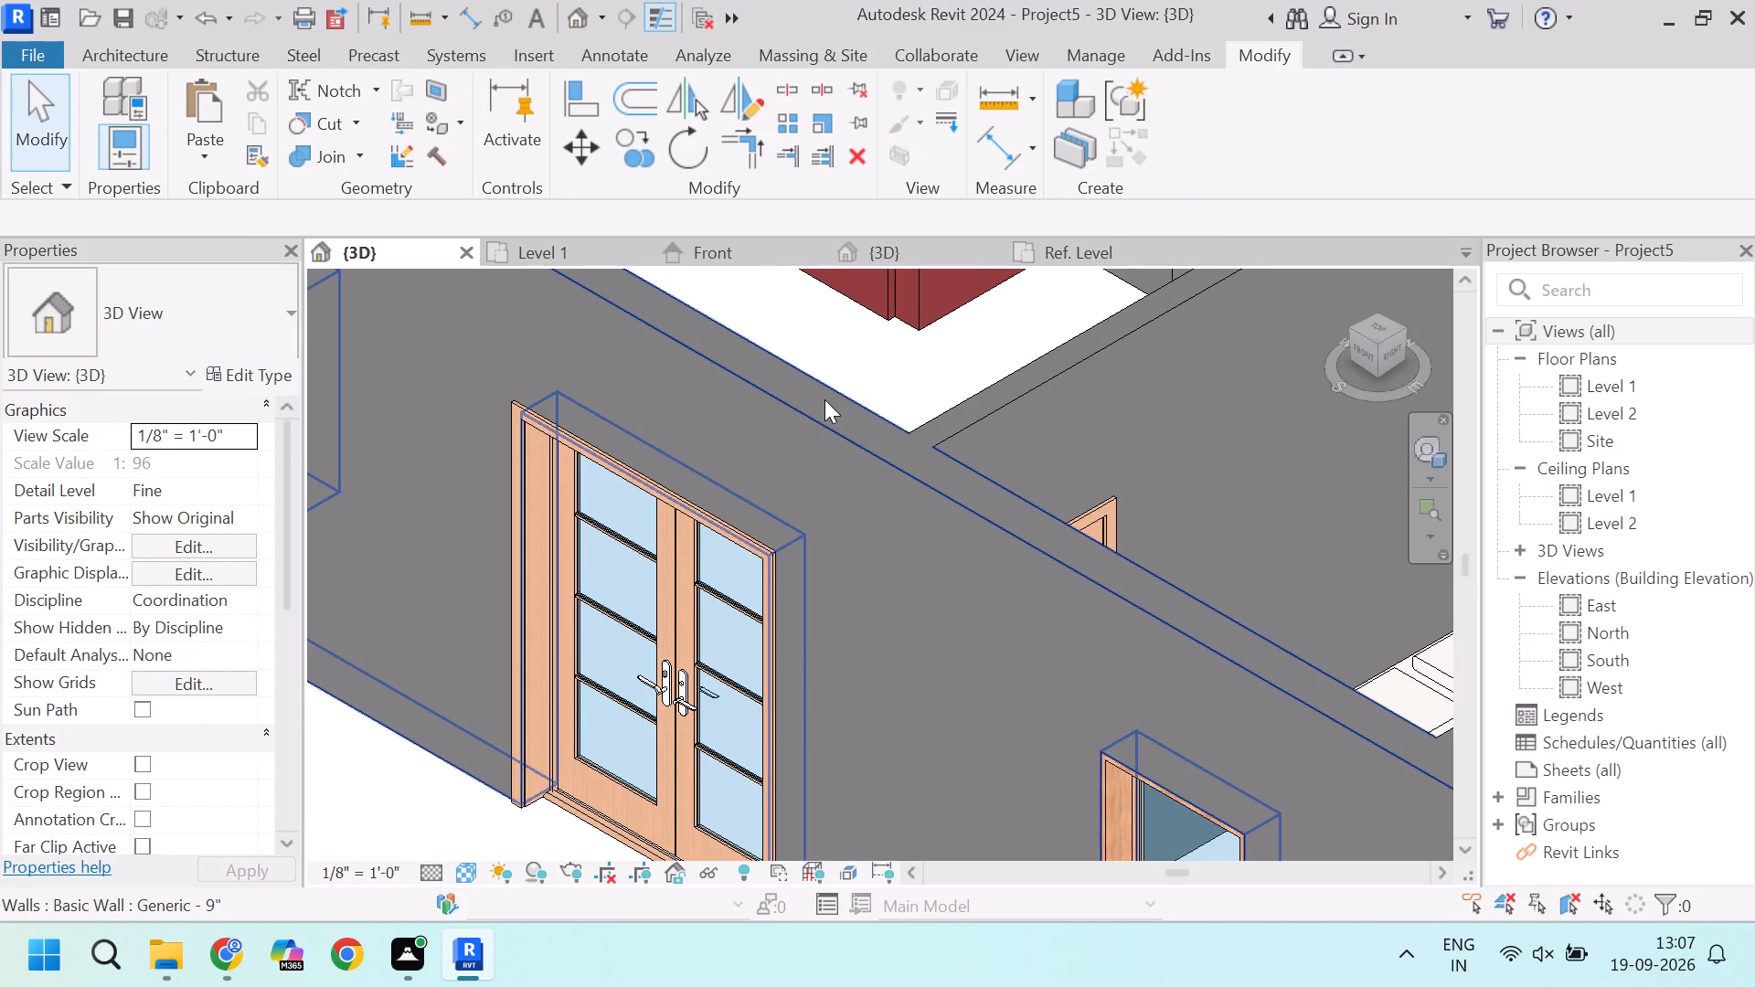
Switch to the 3D view of the Family1 practice family, declining to save at the reminder.
left_click(920, 250)
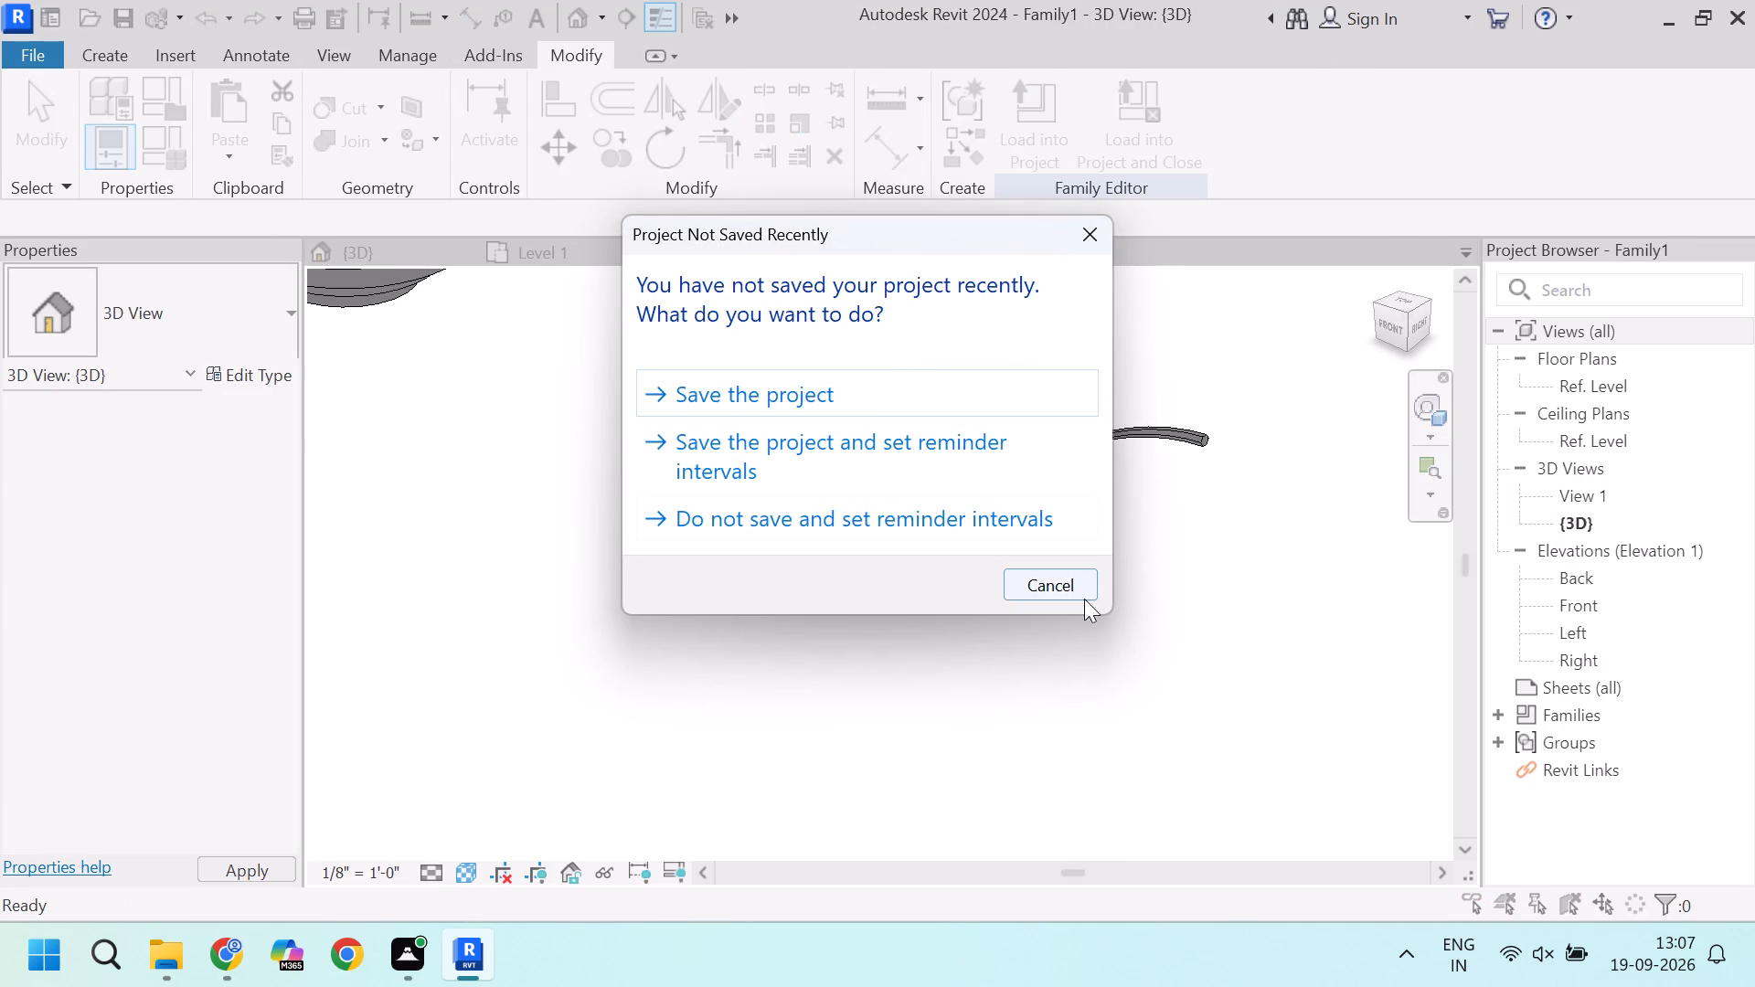
left_click(1056, 588)
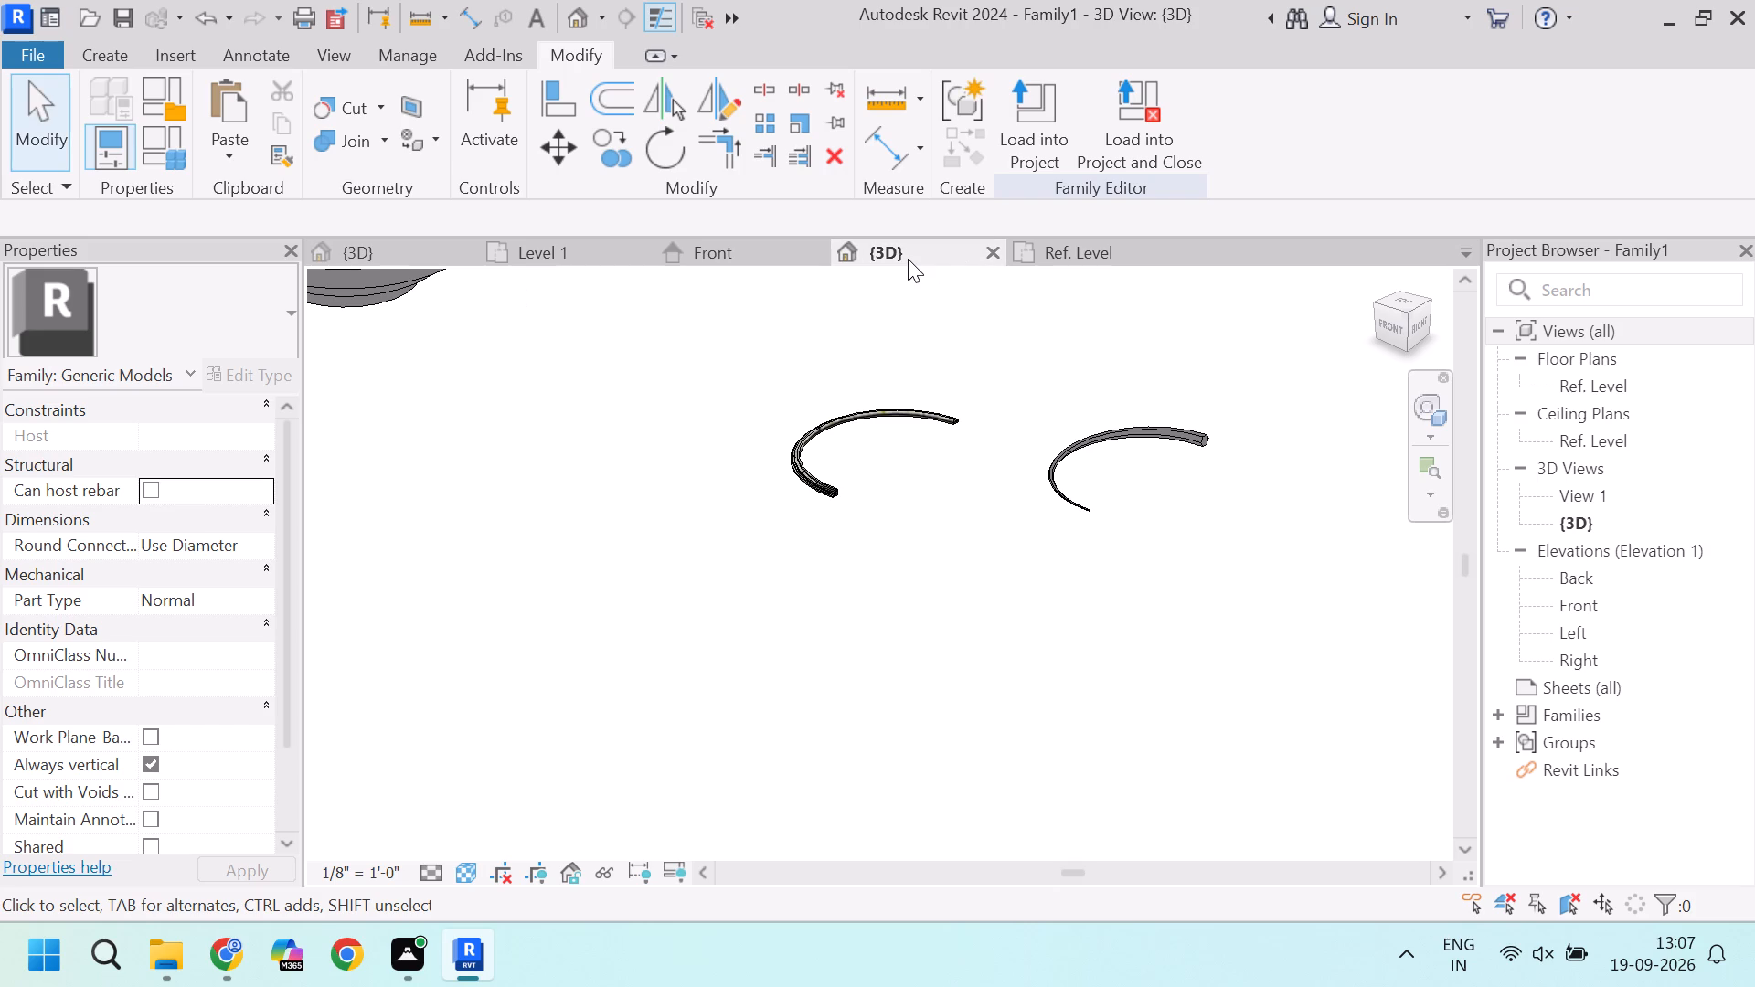
left_click(907, 258)
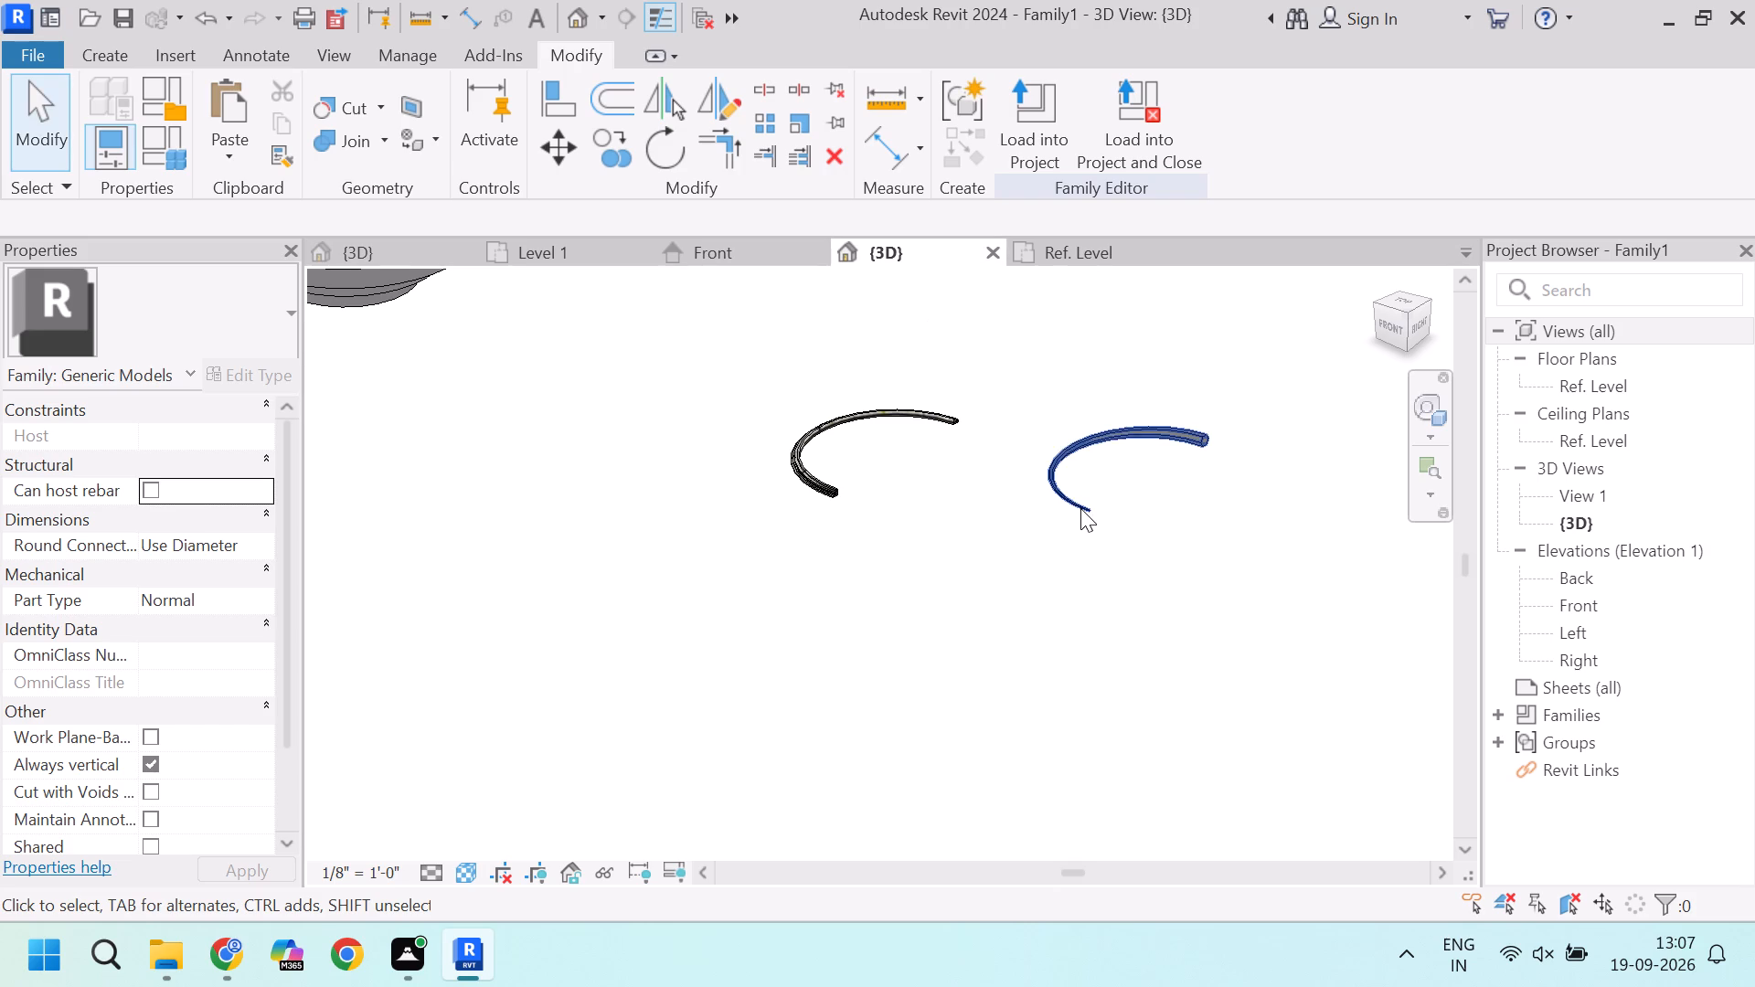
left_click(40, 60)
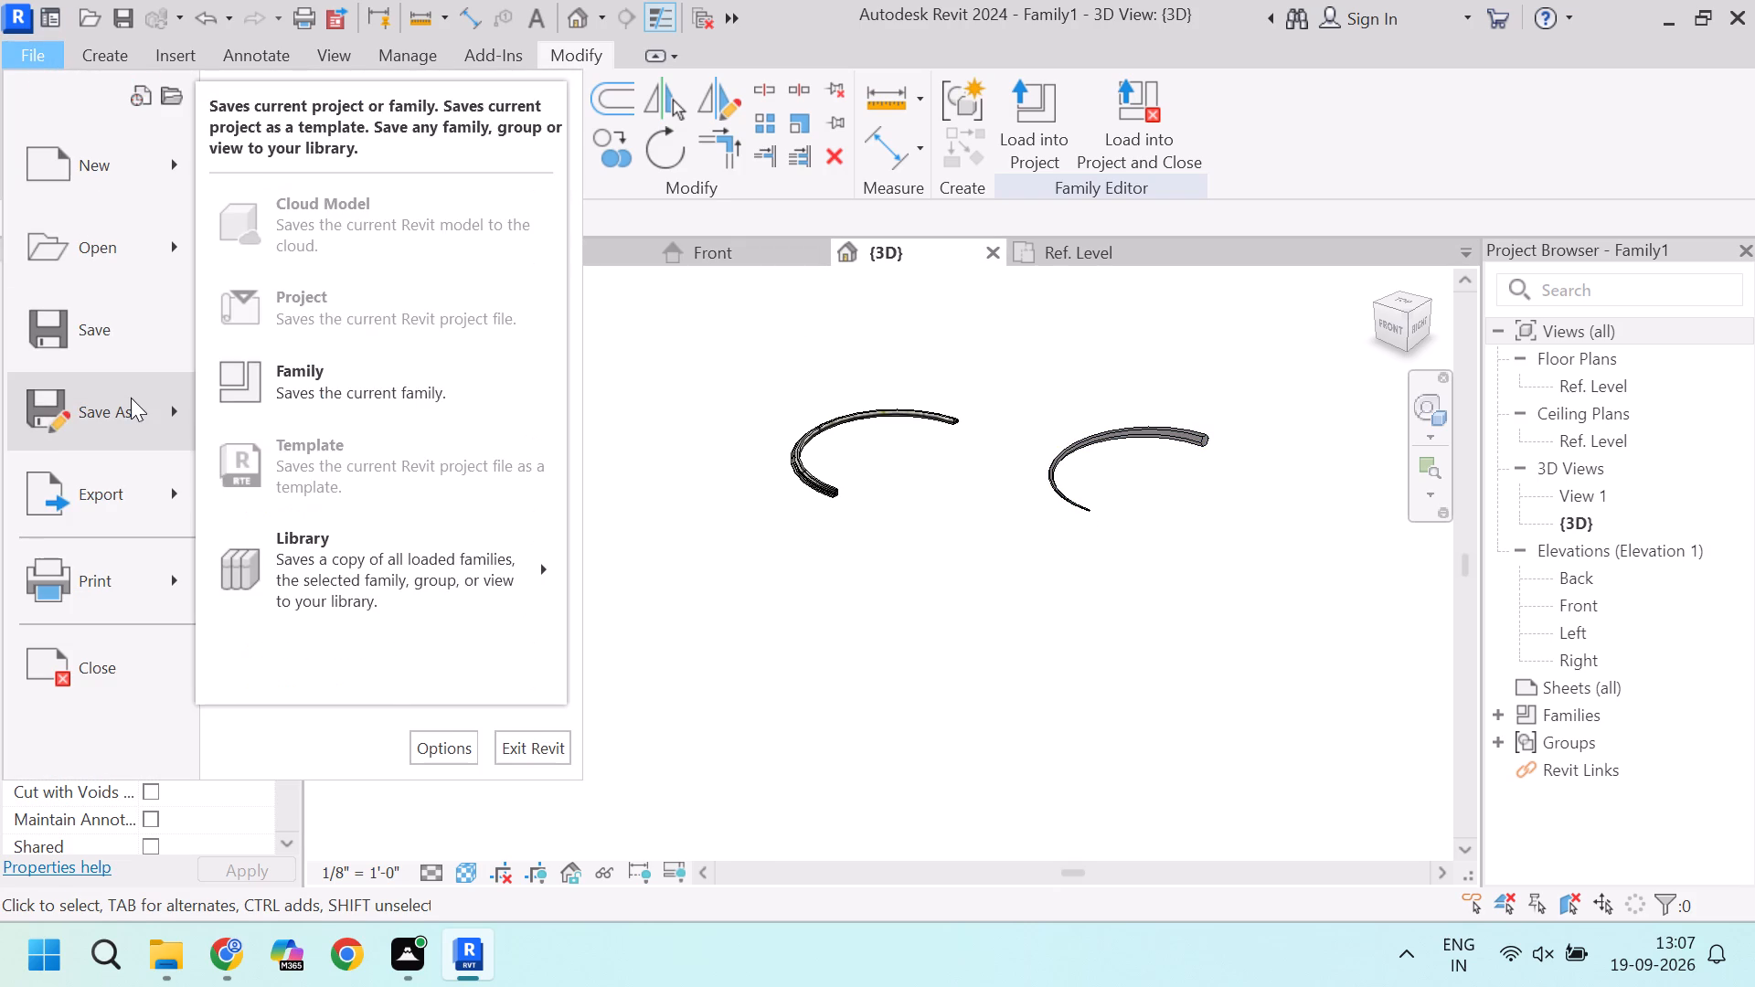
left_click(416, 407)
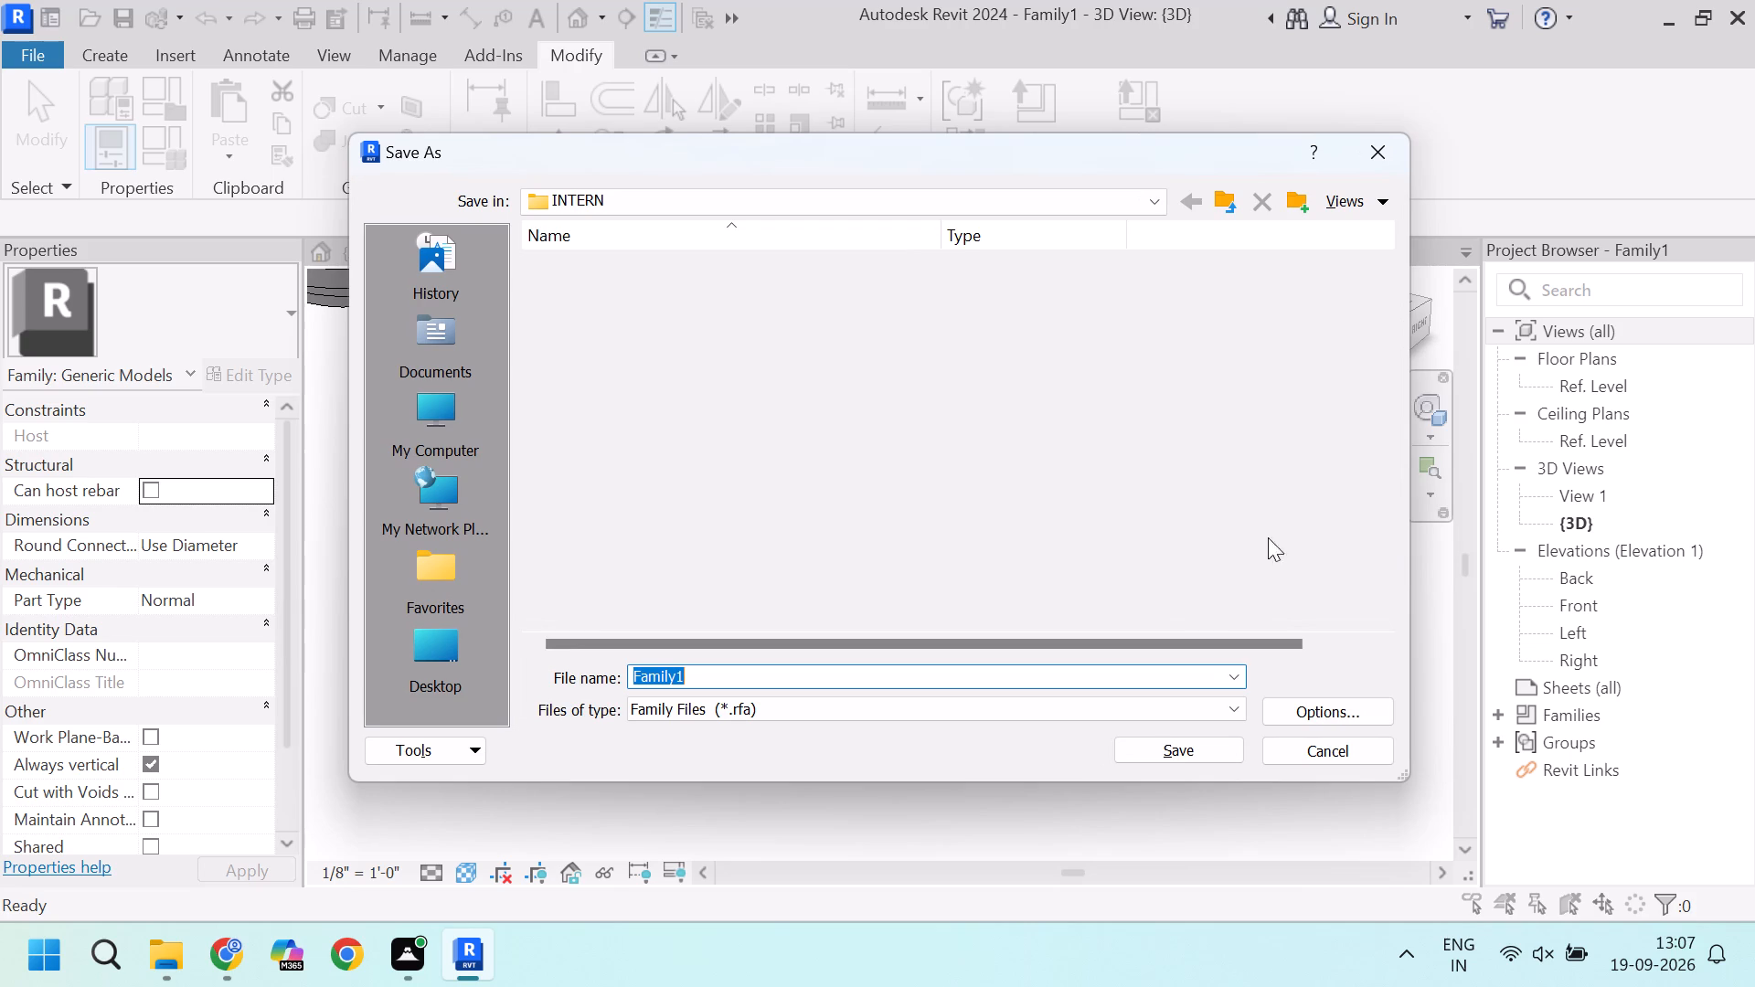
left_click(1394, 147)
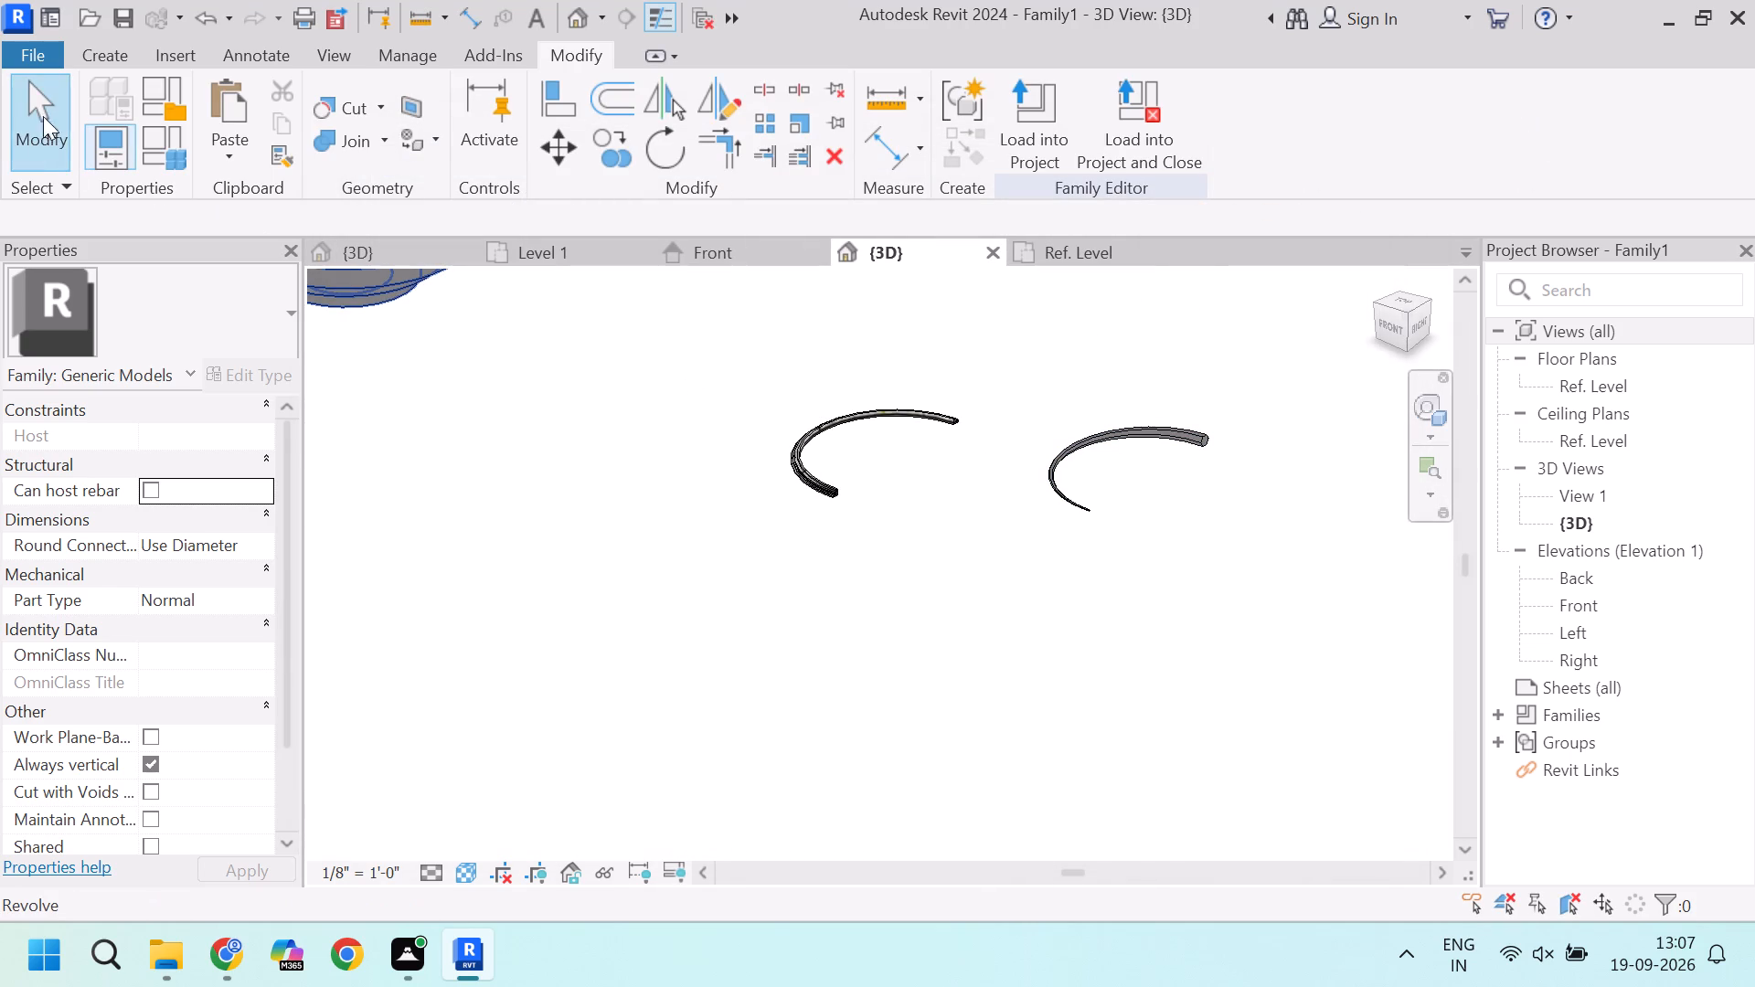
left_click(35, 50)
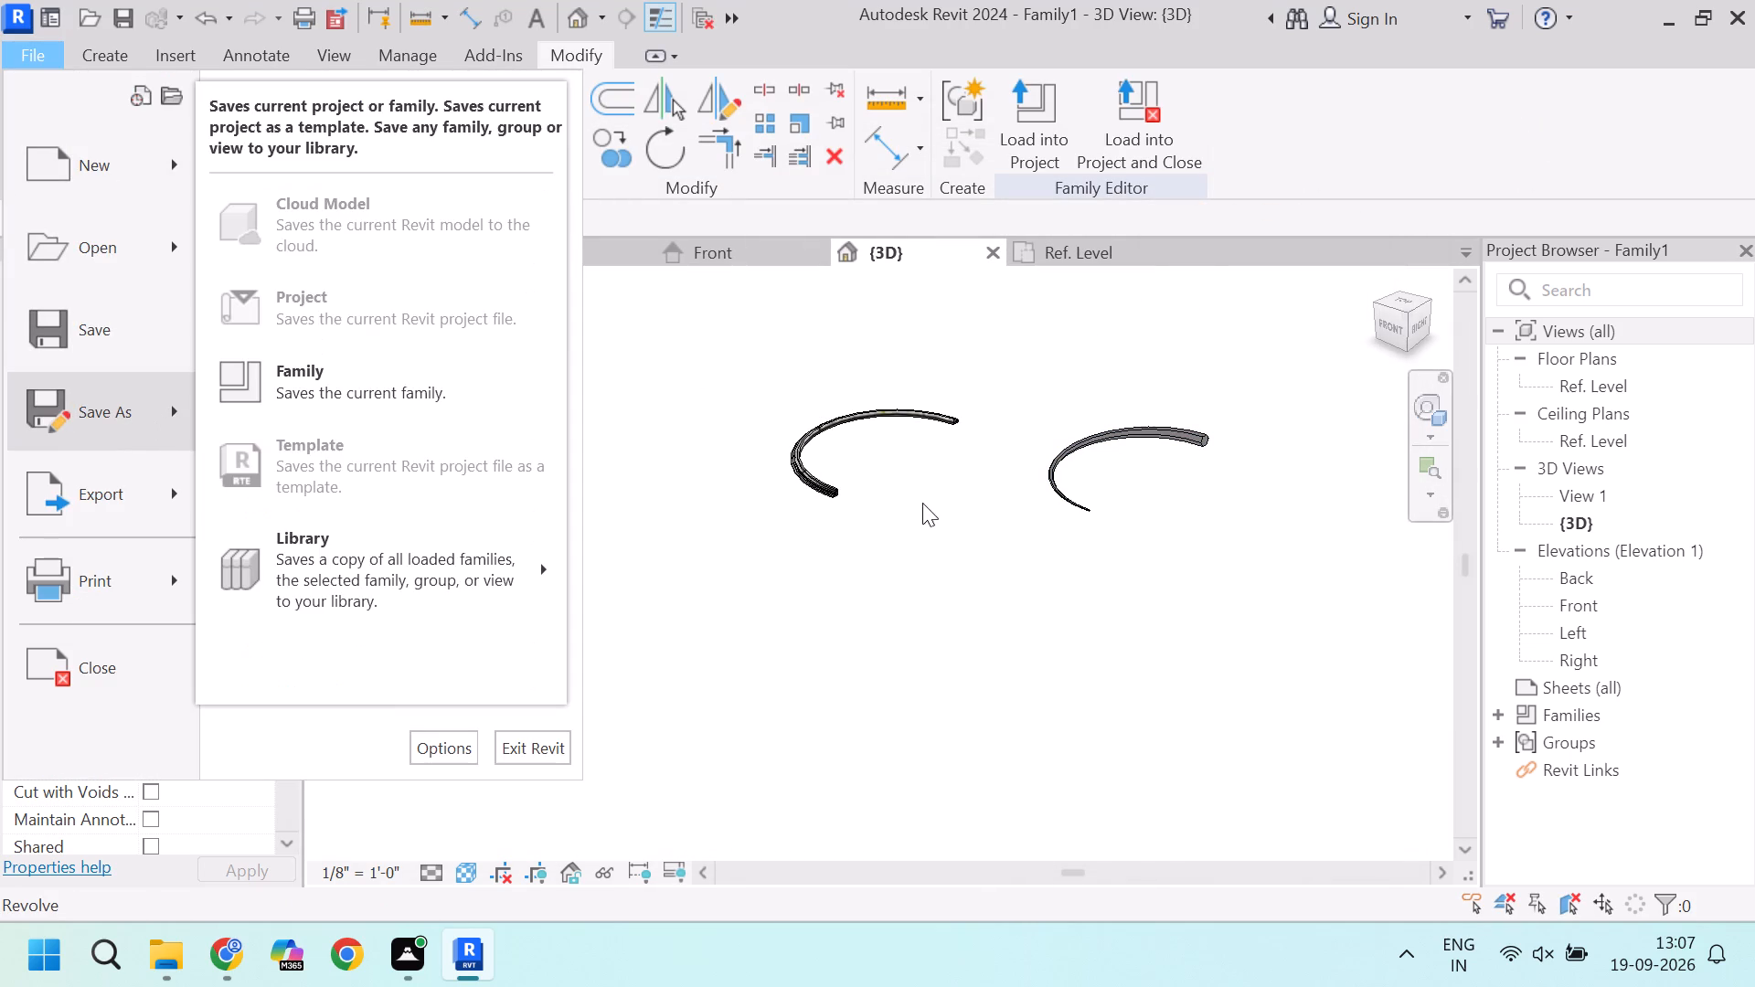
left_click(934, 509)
In Family1's Ref. Level plan, extrude a rectangle about 1'-1" by 0'-10" with a 1'-0" depth beside the tapered half-ring.
left_click(1090, 264)
scroll(823, 542, "down", 2)
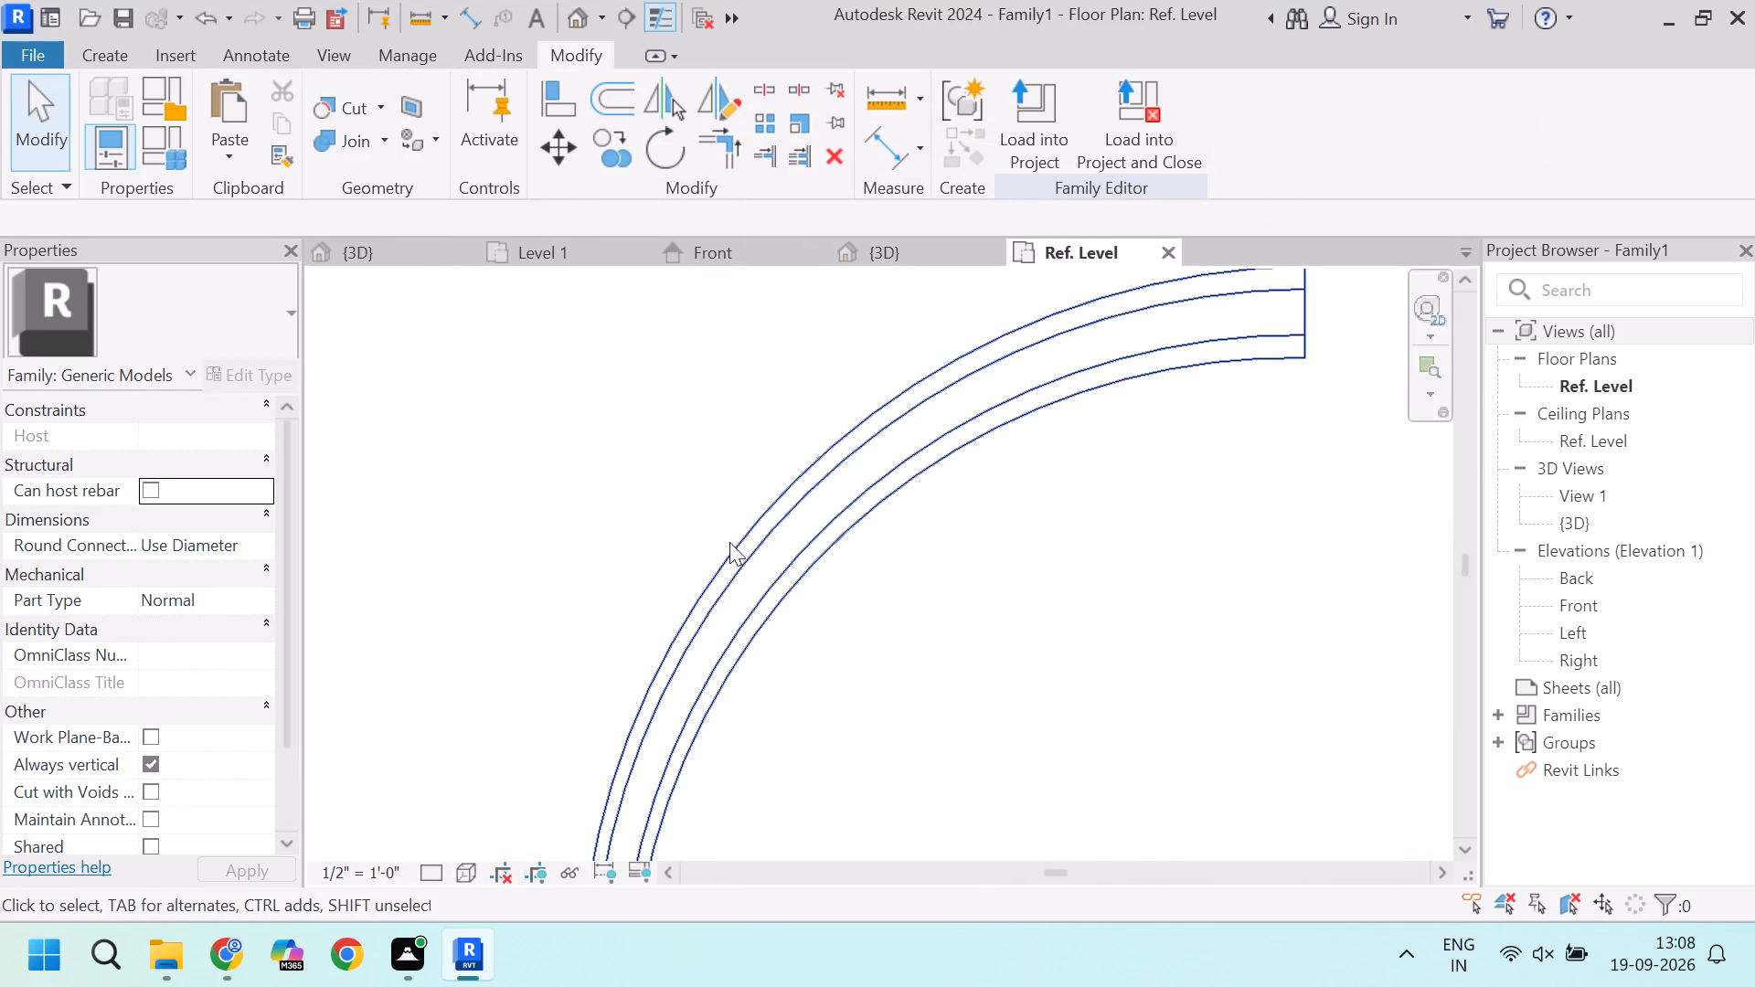
scroll(729, 542, "down", 10)
left_click(106, 48)
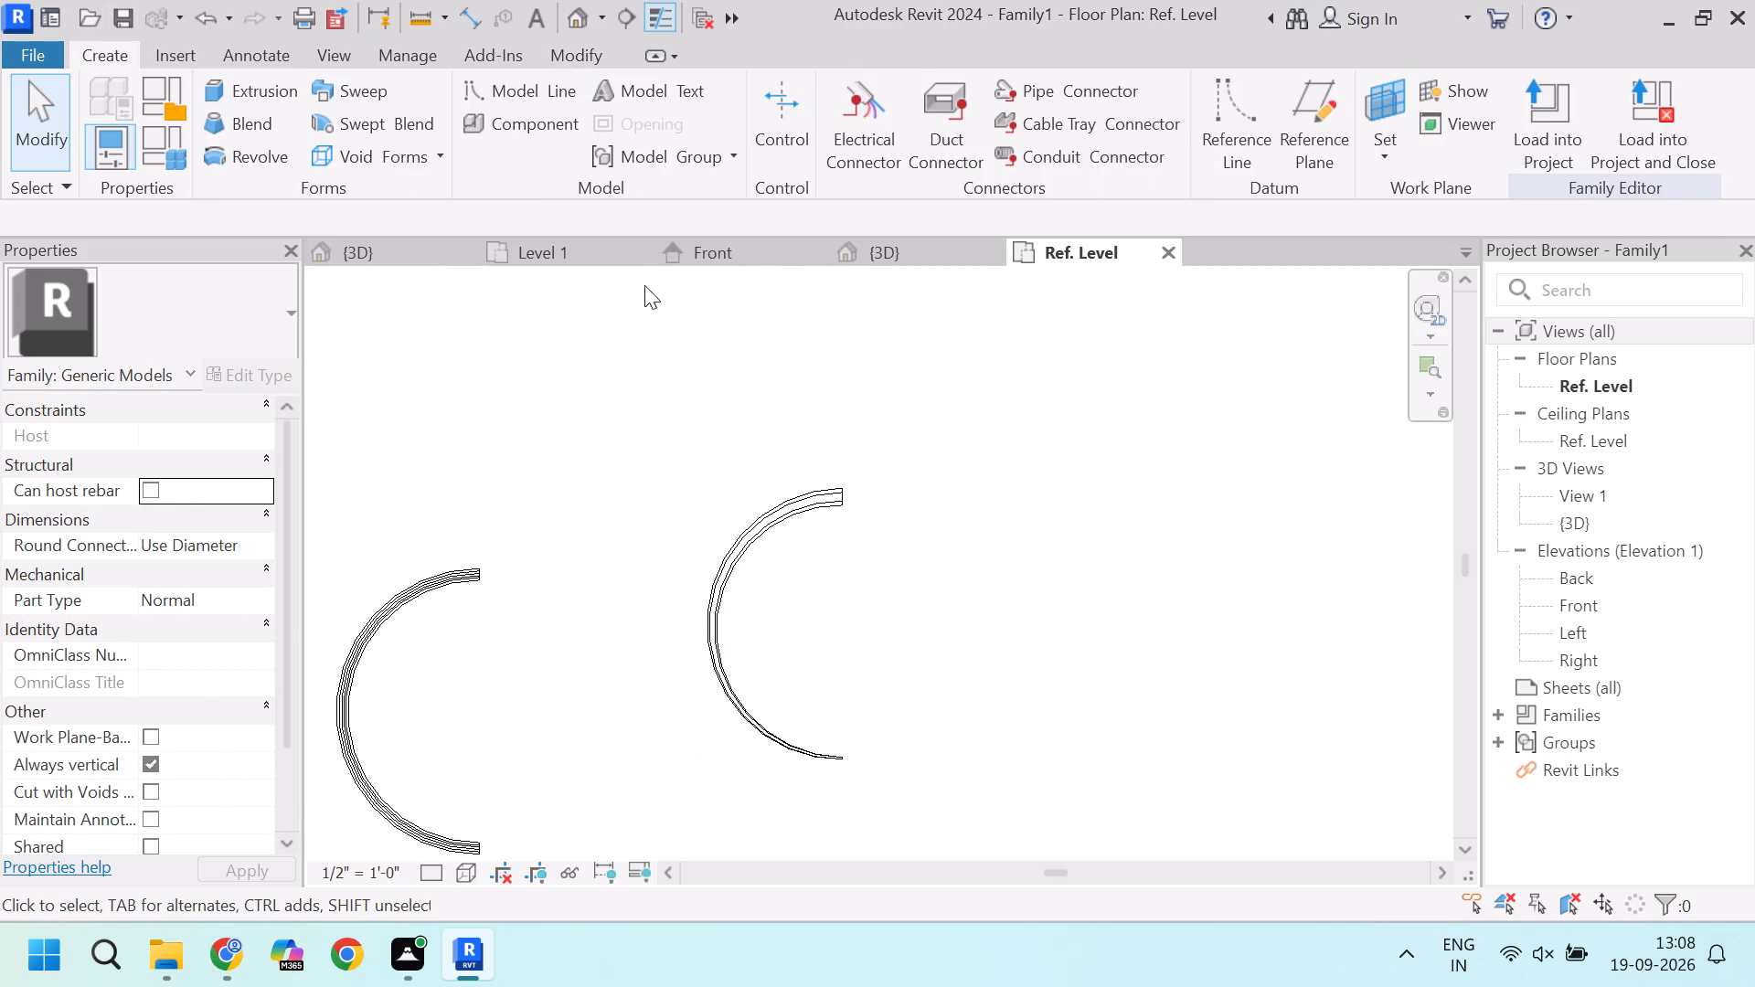
left_click(262, 77)
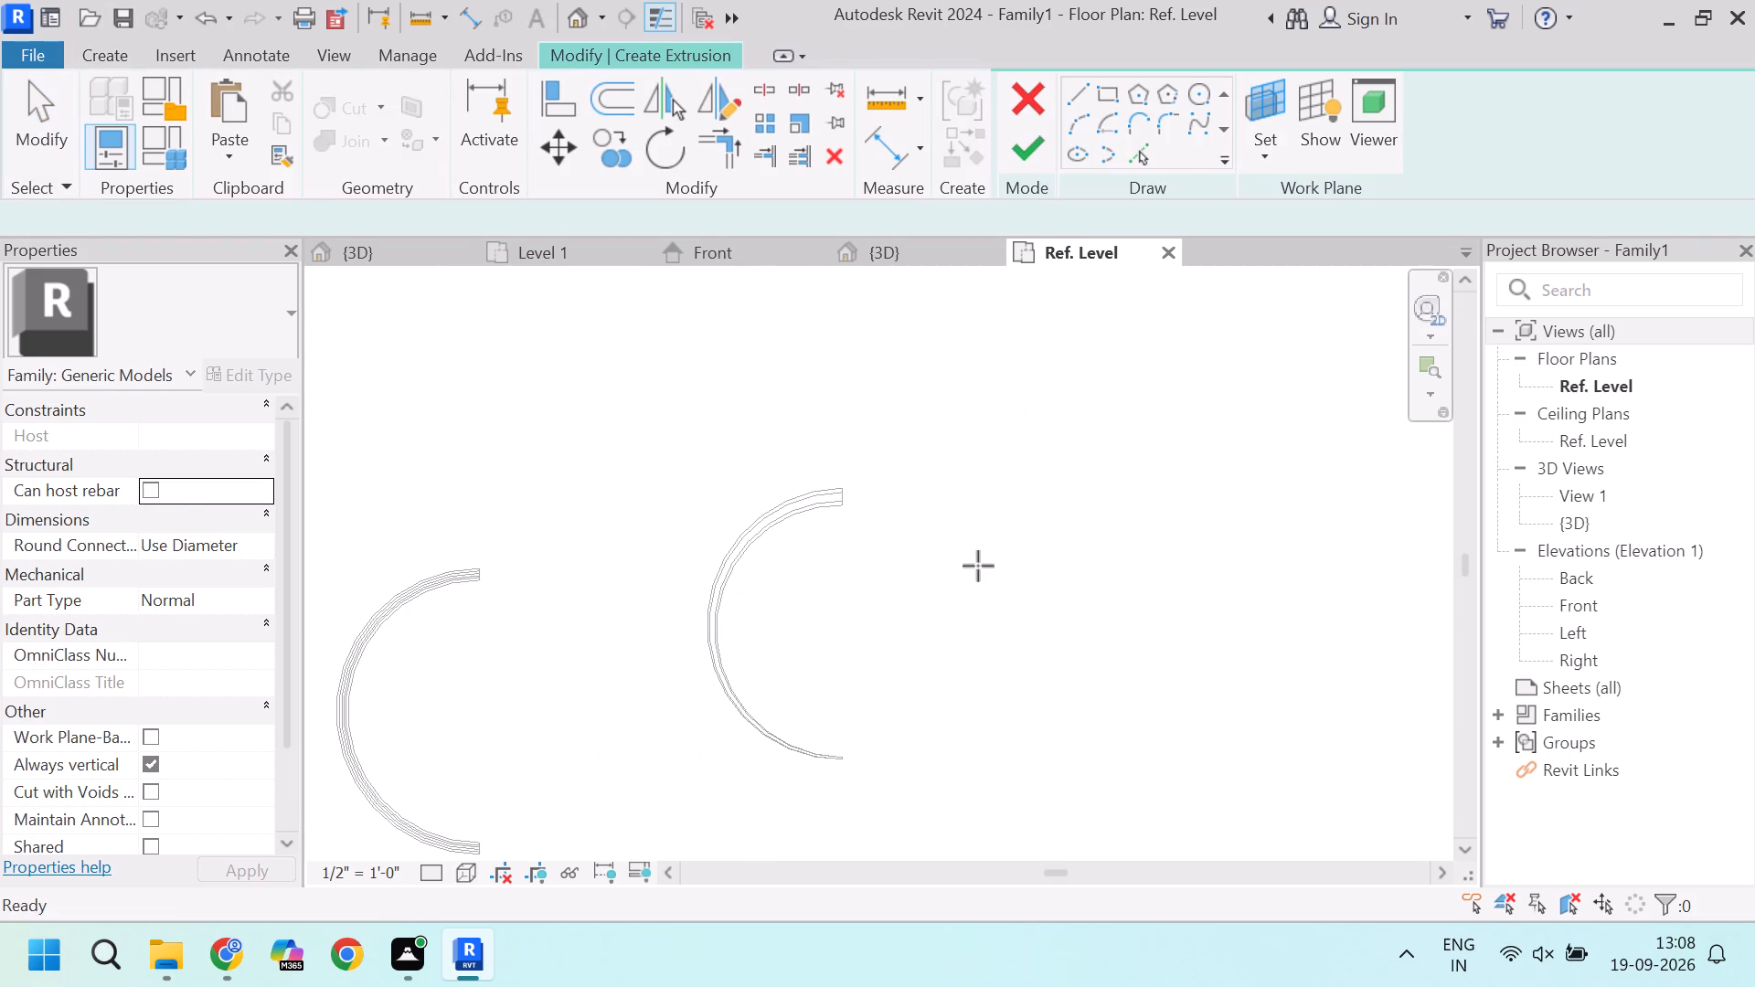
left_click(976, 563)
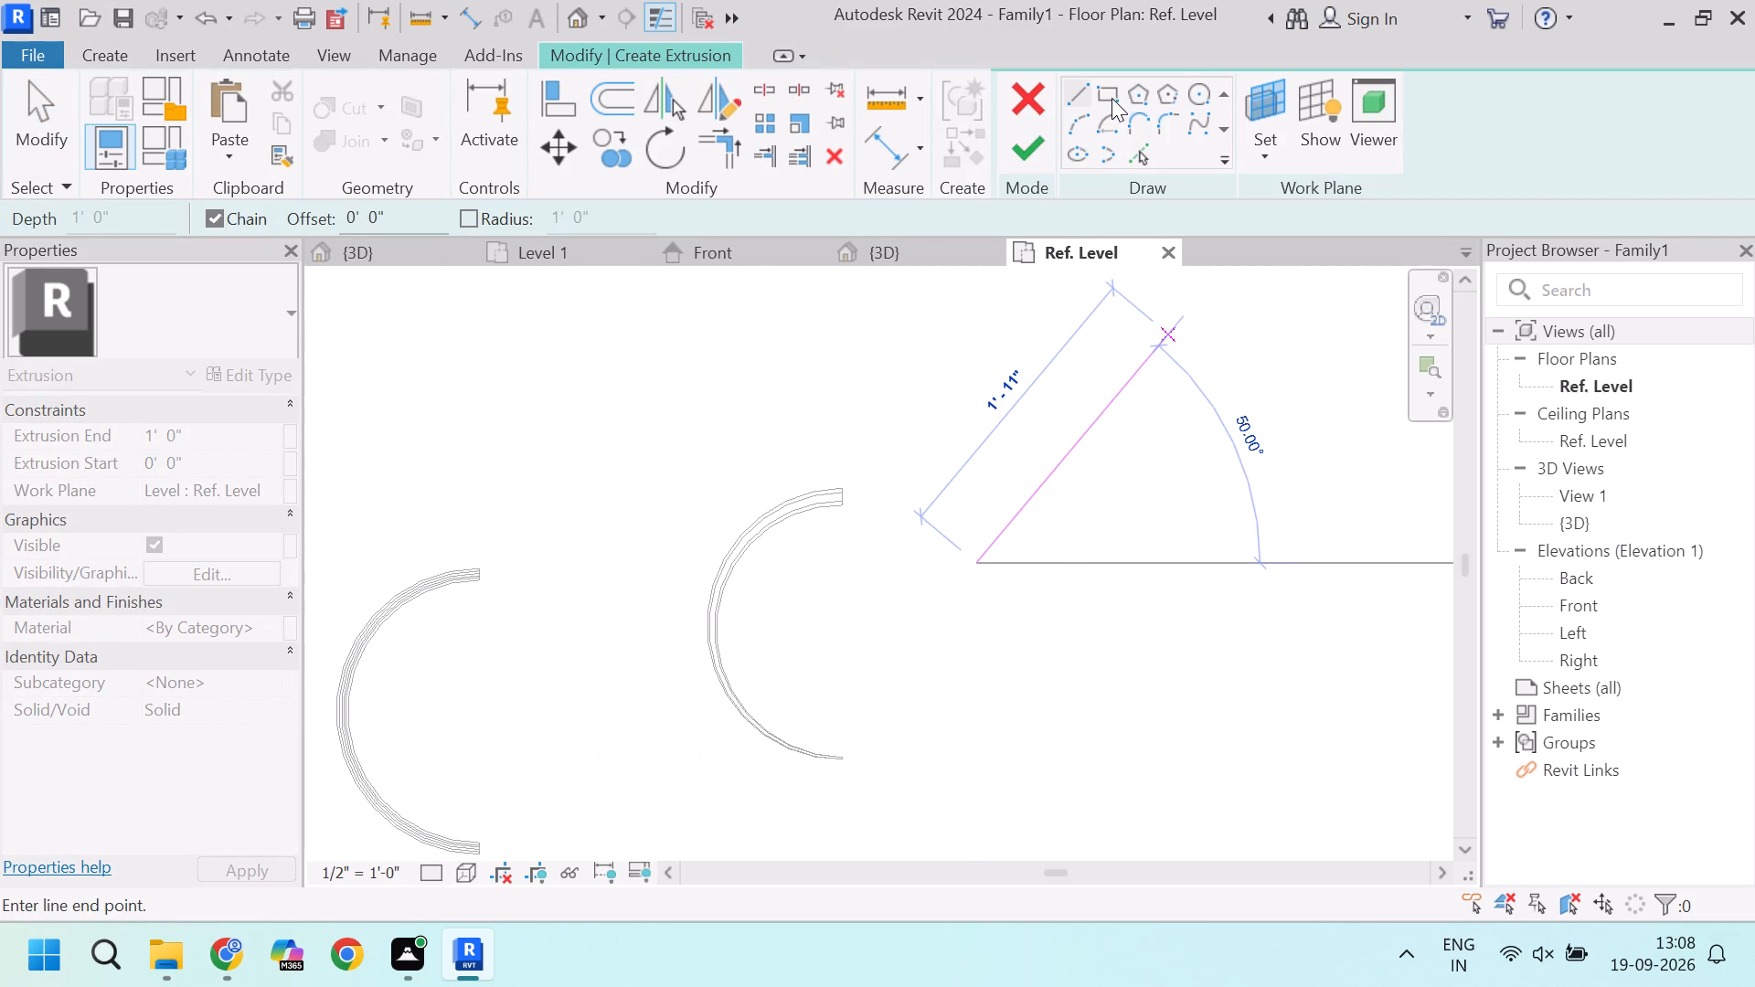
left_click(1111, 98)
left_click(975, 567)
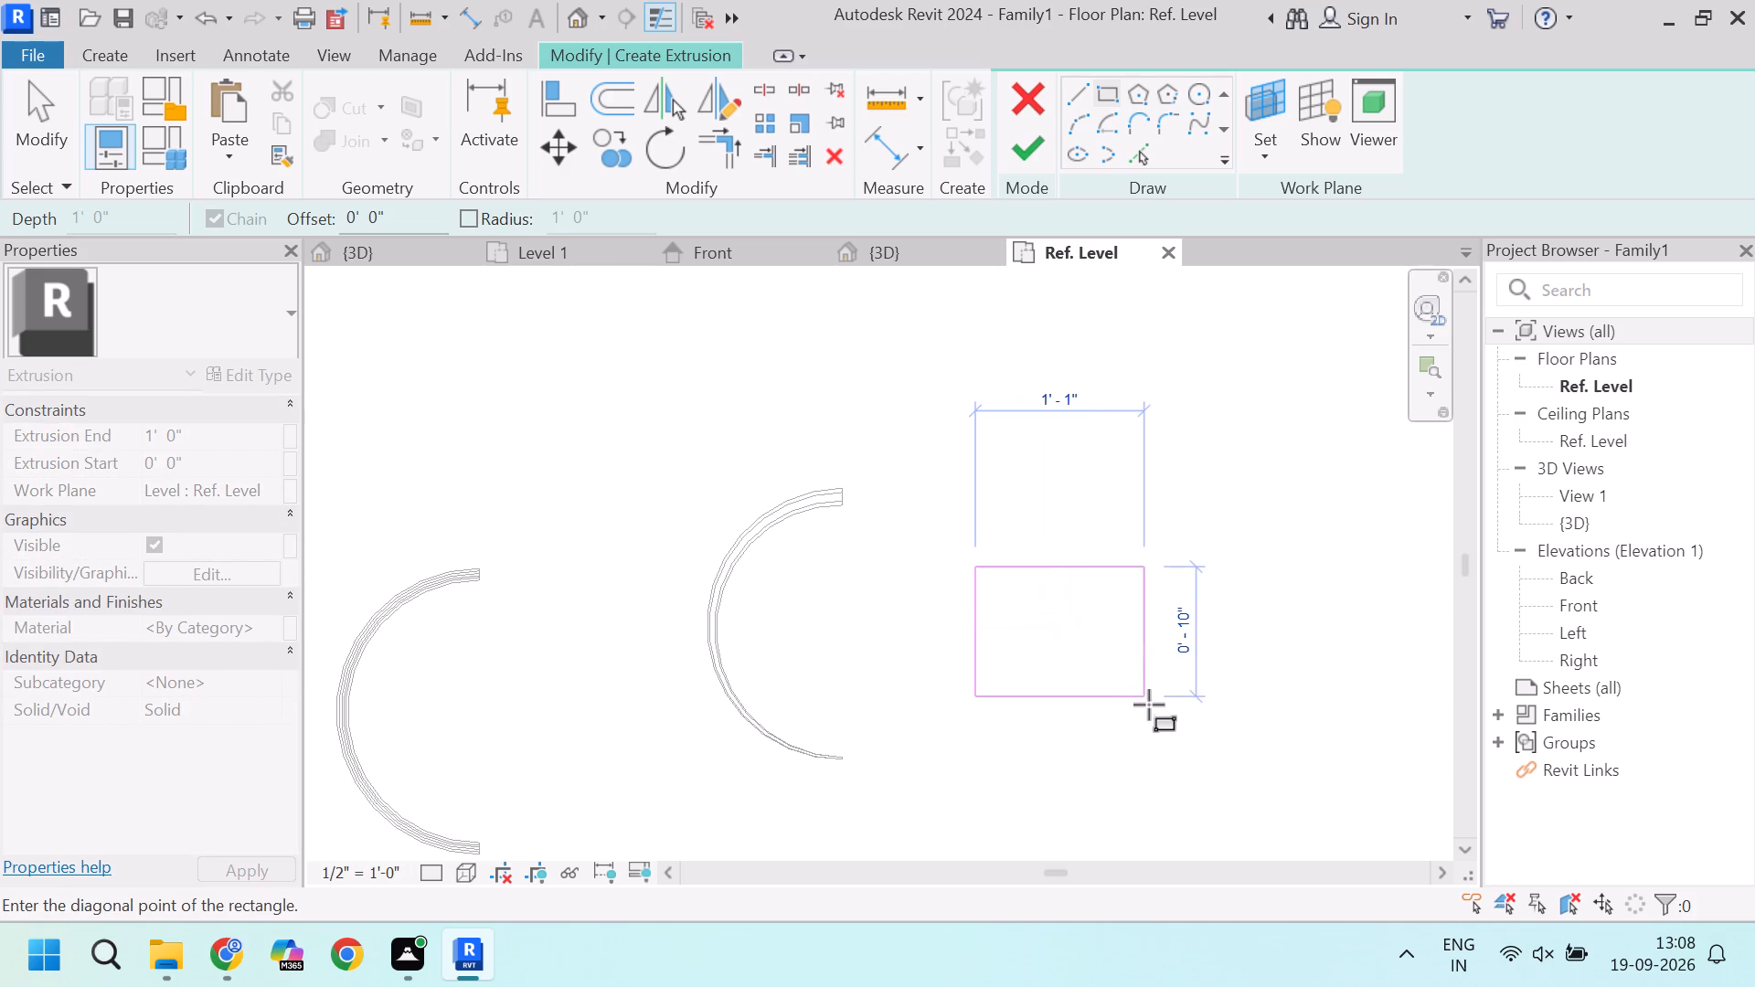
left_click(1149, 705)
left_click(1040, 144)
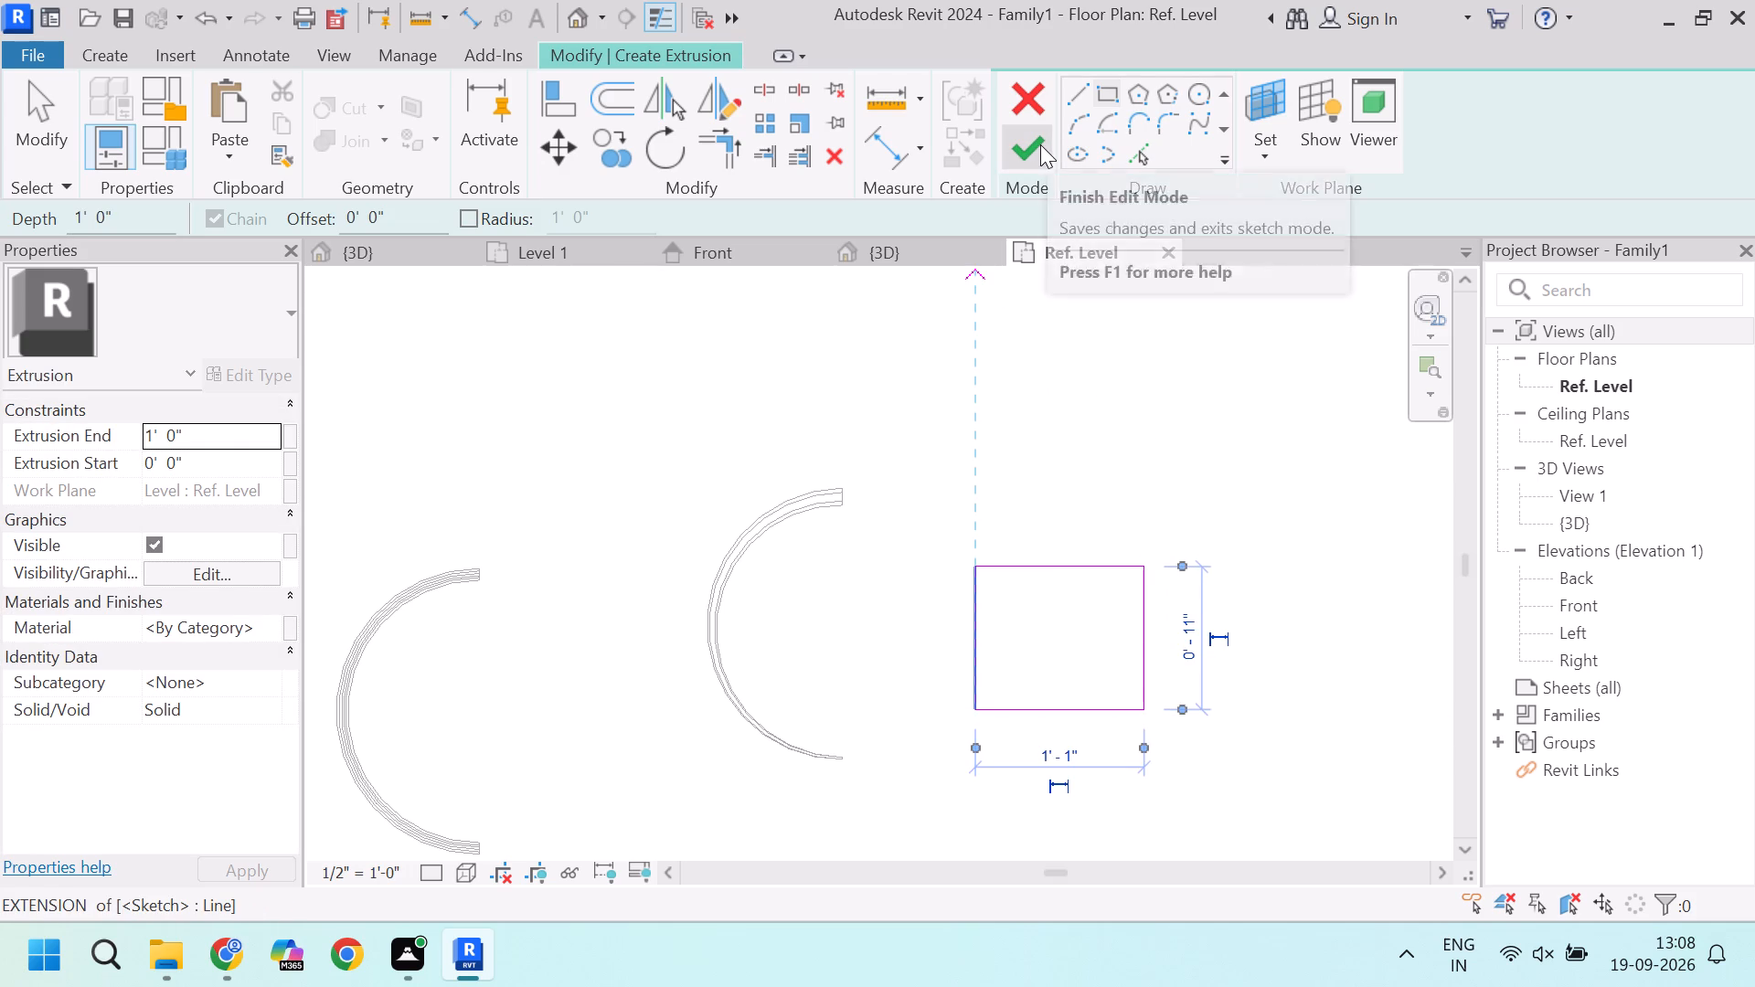
Examine the extruded block next to the curved sweep forms in Family1's 3D view.
left_click(932, 260)
left_click(894, 402)
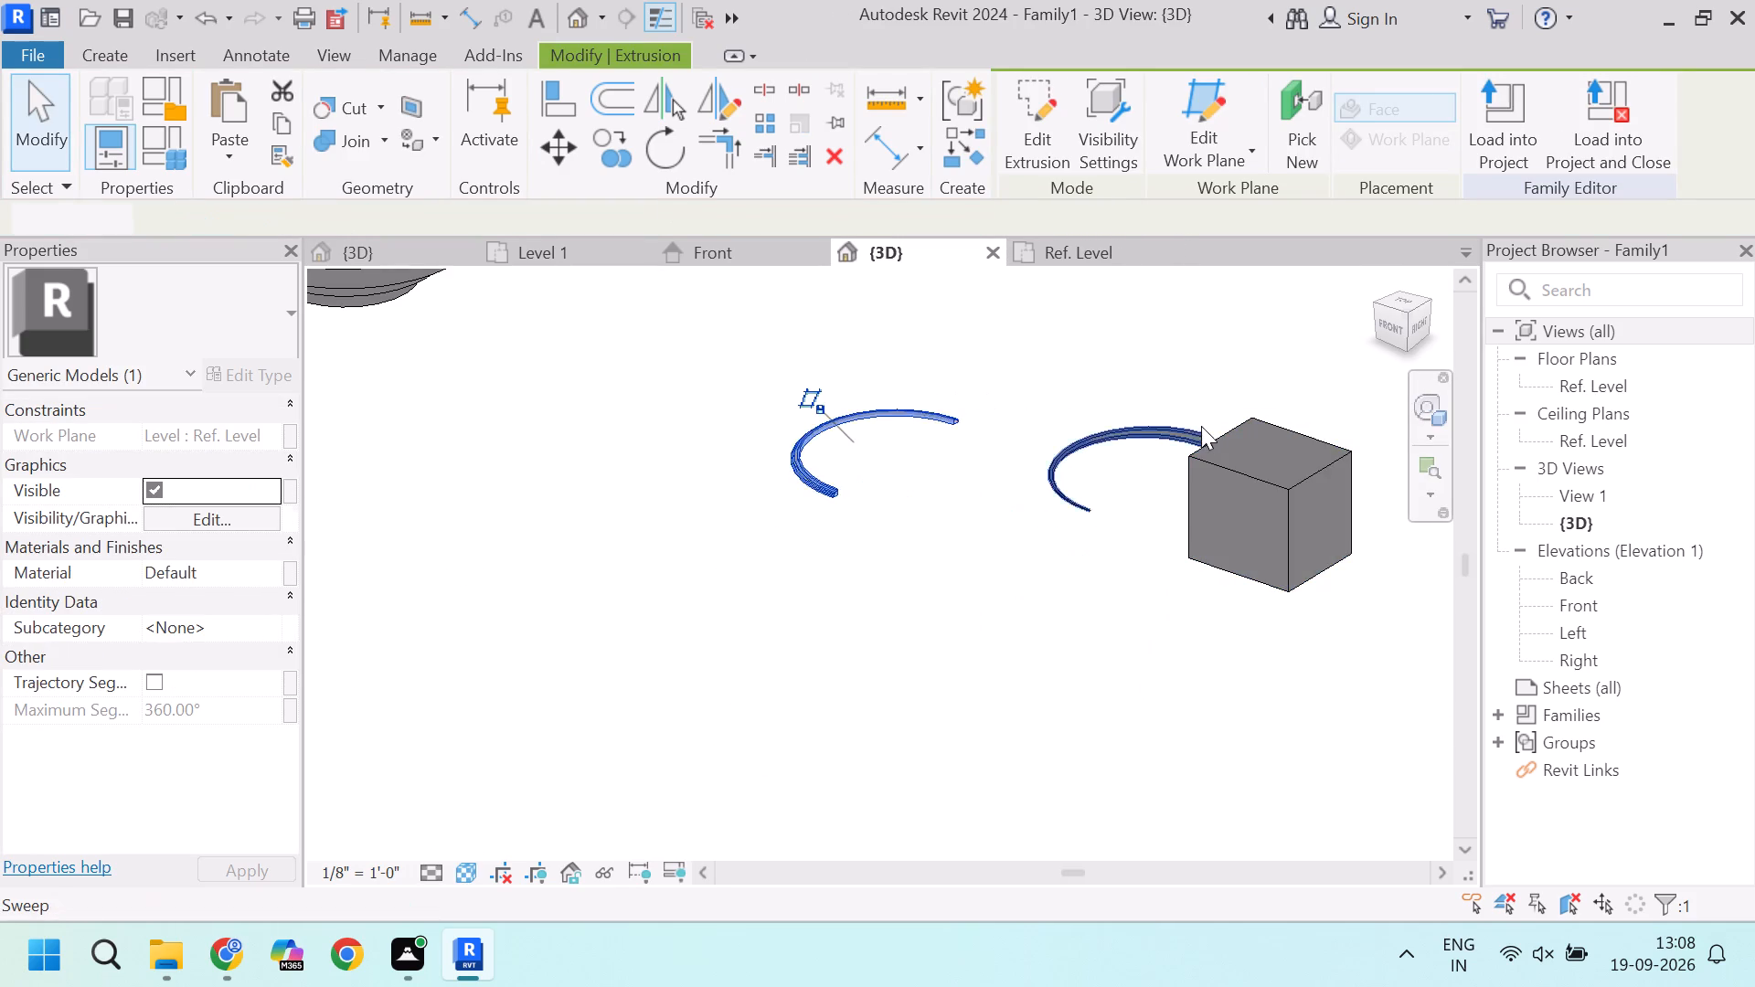
scroll(1199, 426, "up", 1)
scroll(1118, 477, "up", 2)
scroll(1041, 511, "down", 5)
scroll(1276, 519, "up", 3)
left_click(1214, 392)
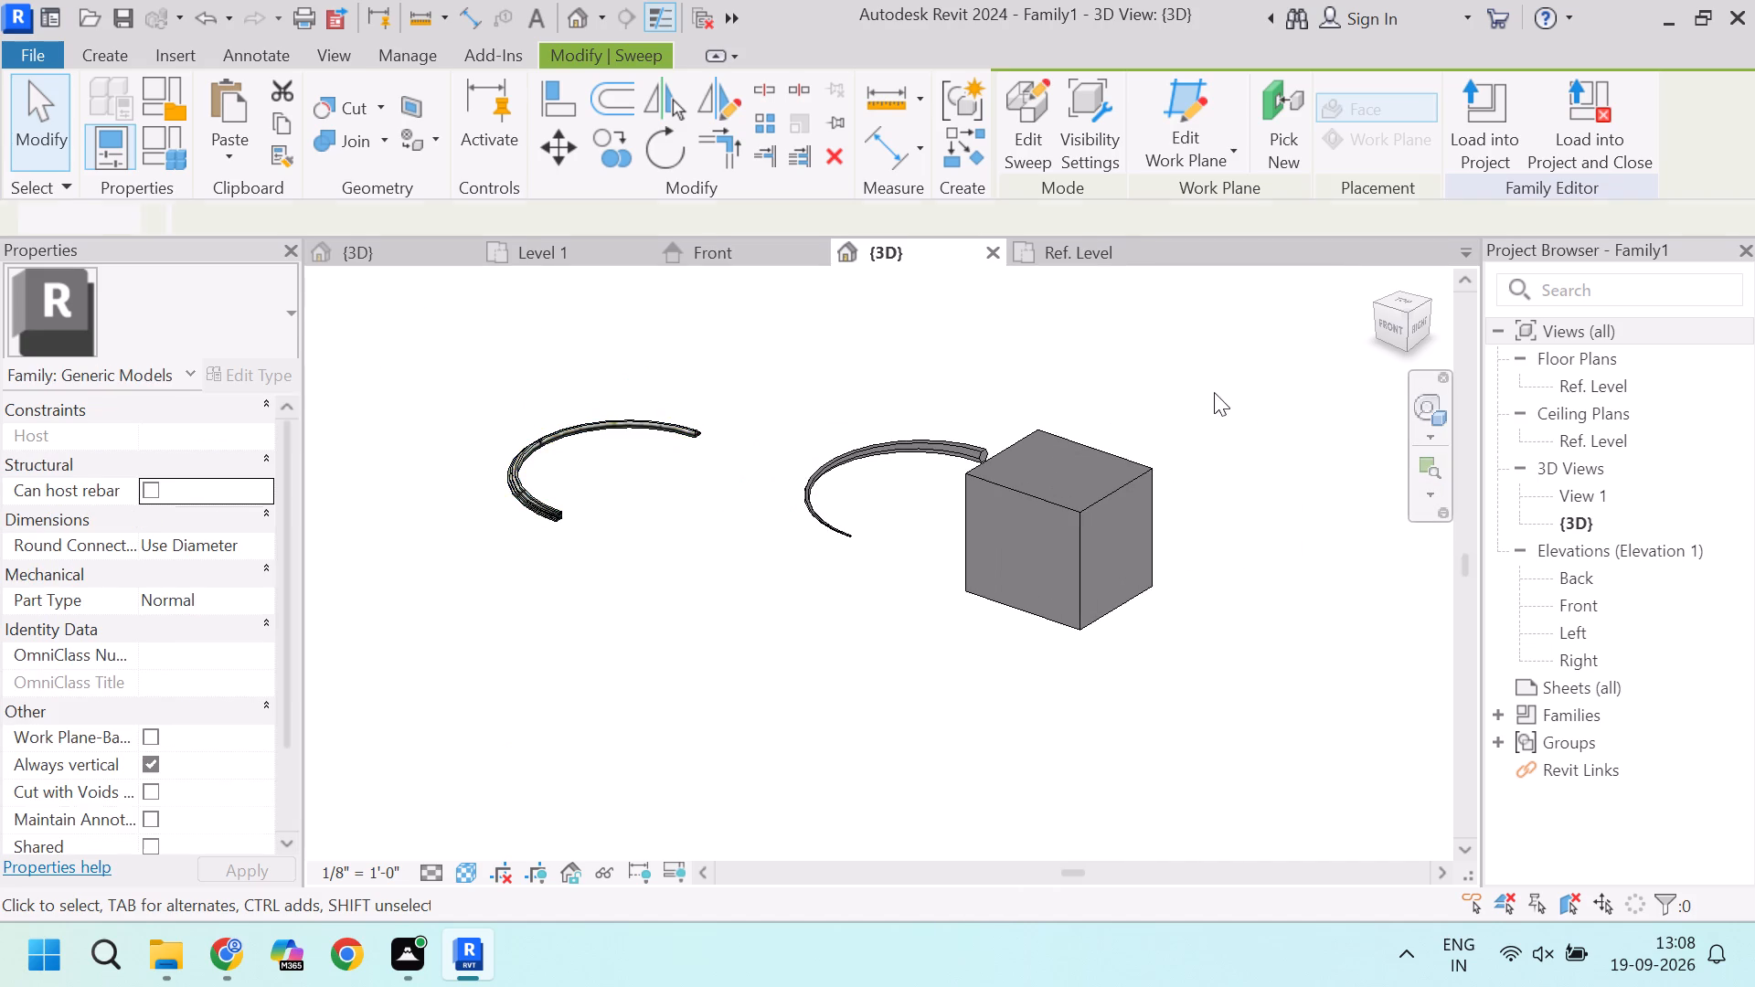
scroll(1091, 491, "up", 3)
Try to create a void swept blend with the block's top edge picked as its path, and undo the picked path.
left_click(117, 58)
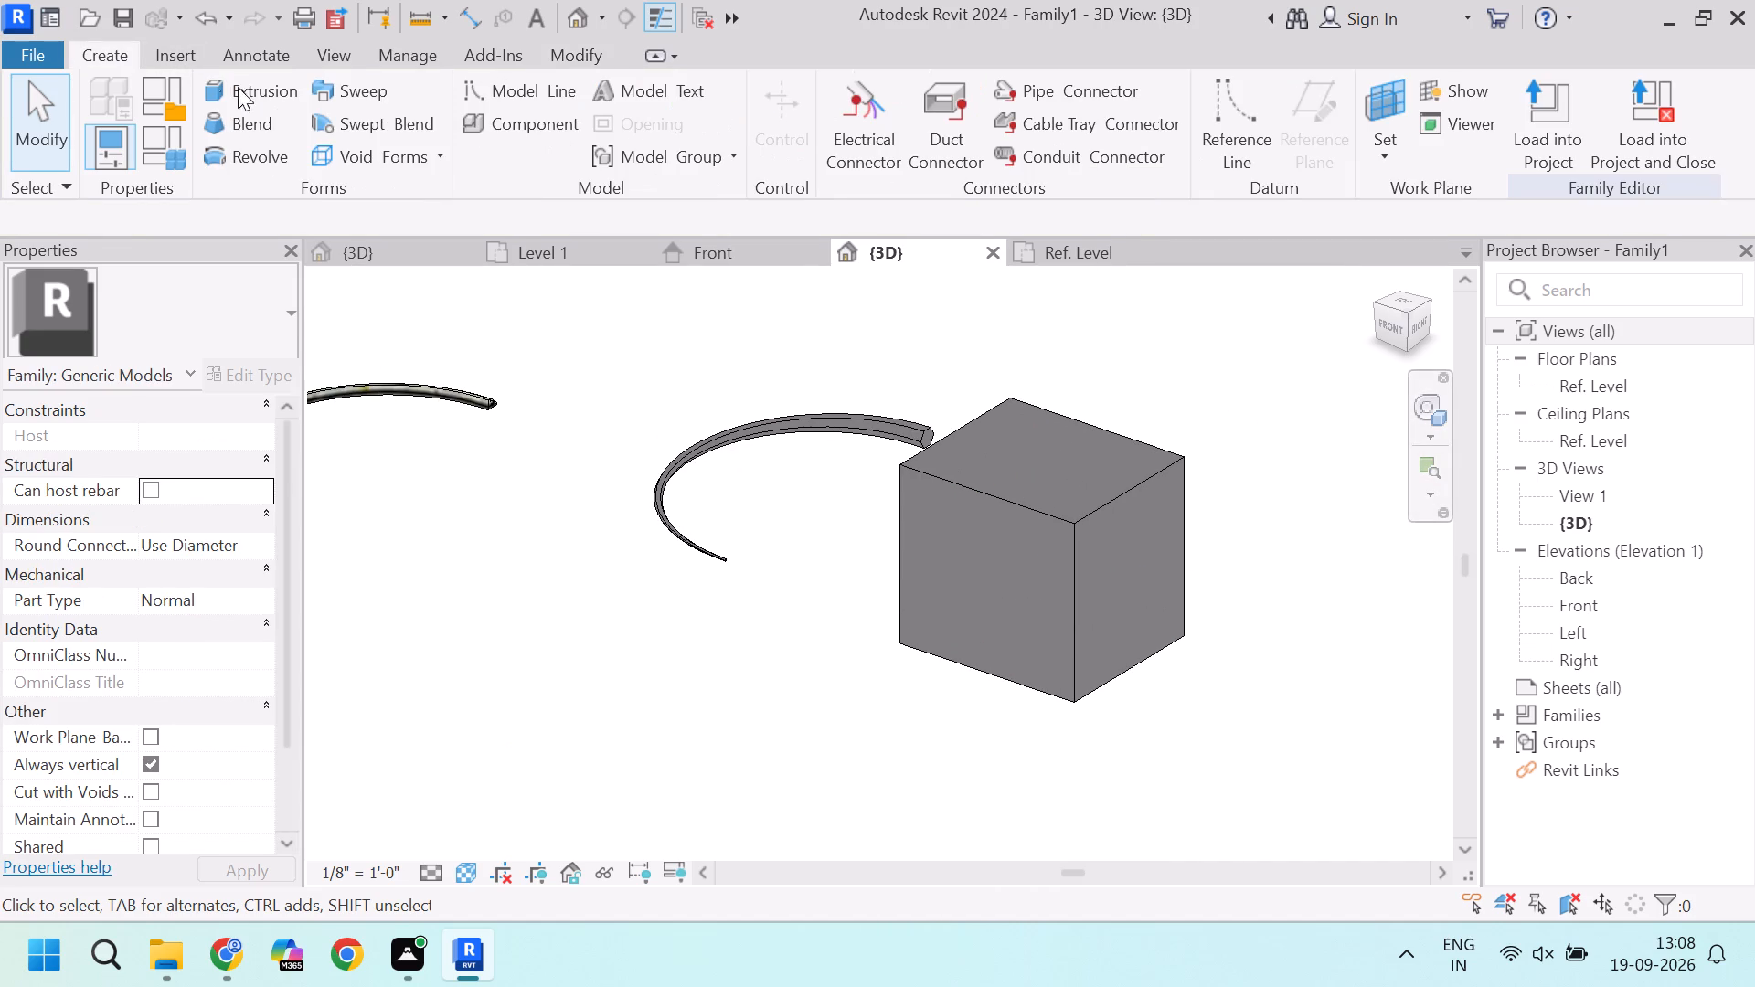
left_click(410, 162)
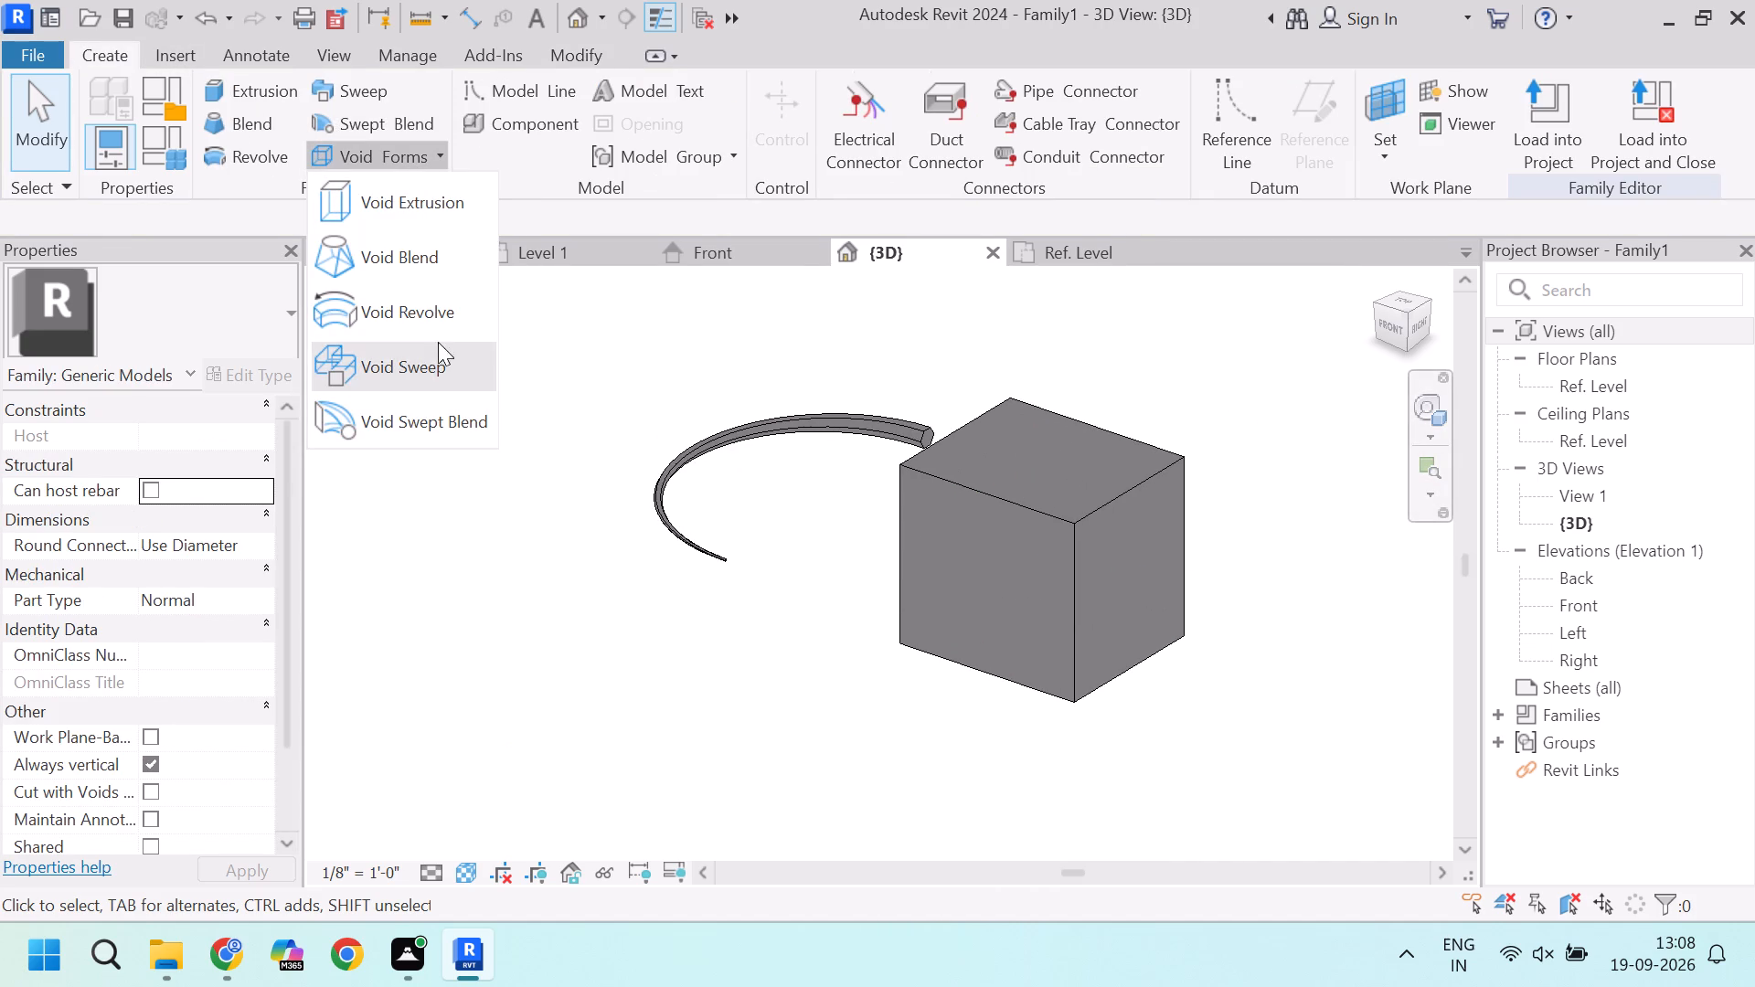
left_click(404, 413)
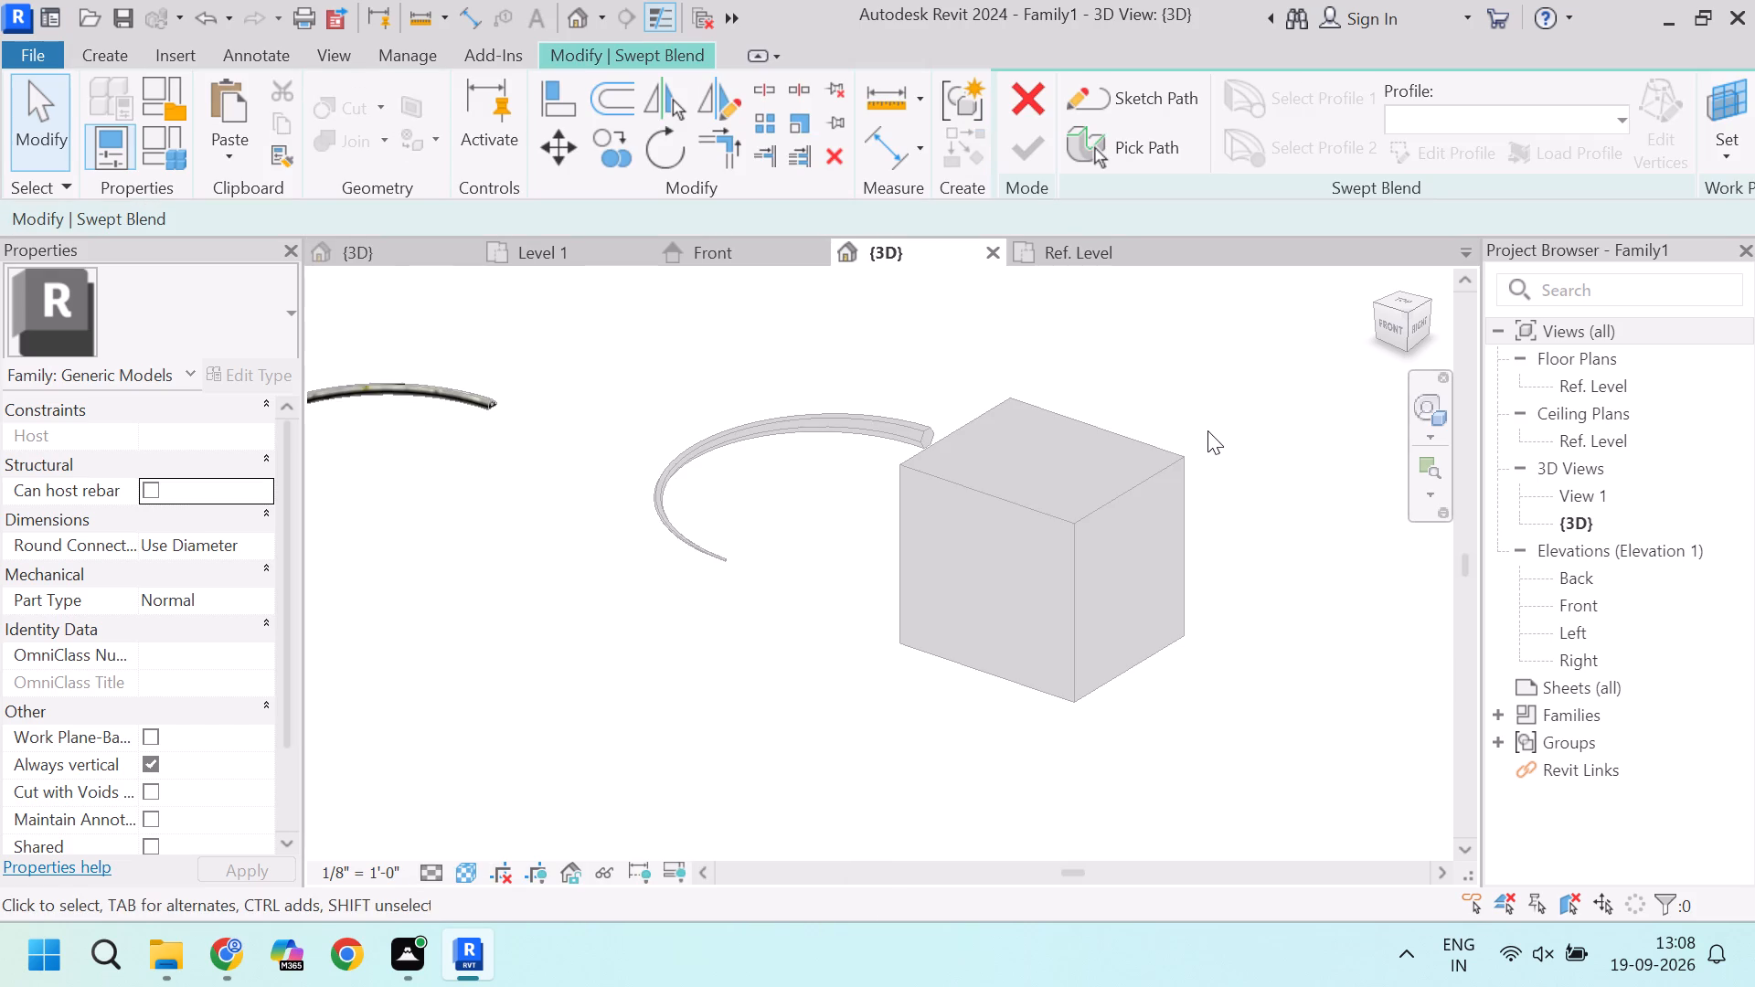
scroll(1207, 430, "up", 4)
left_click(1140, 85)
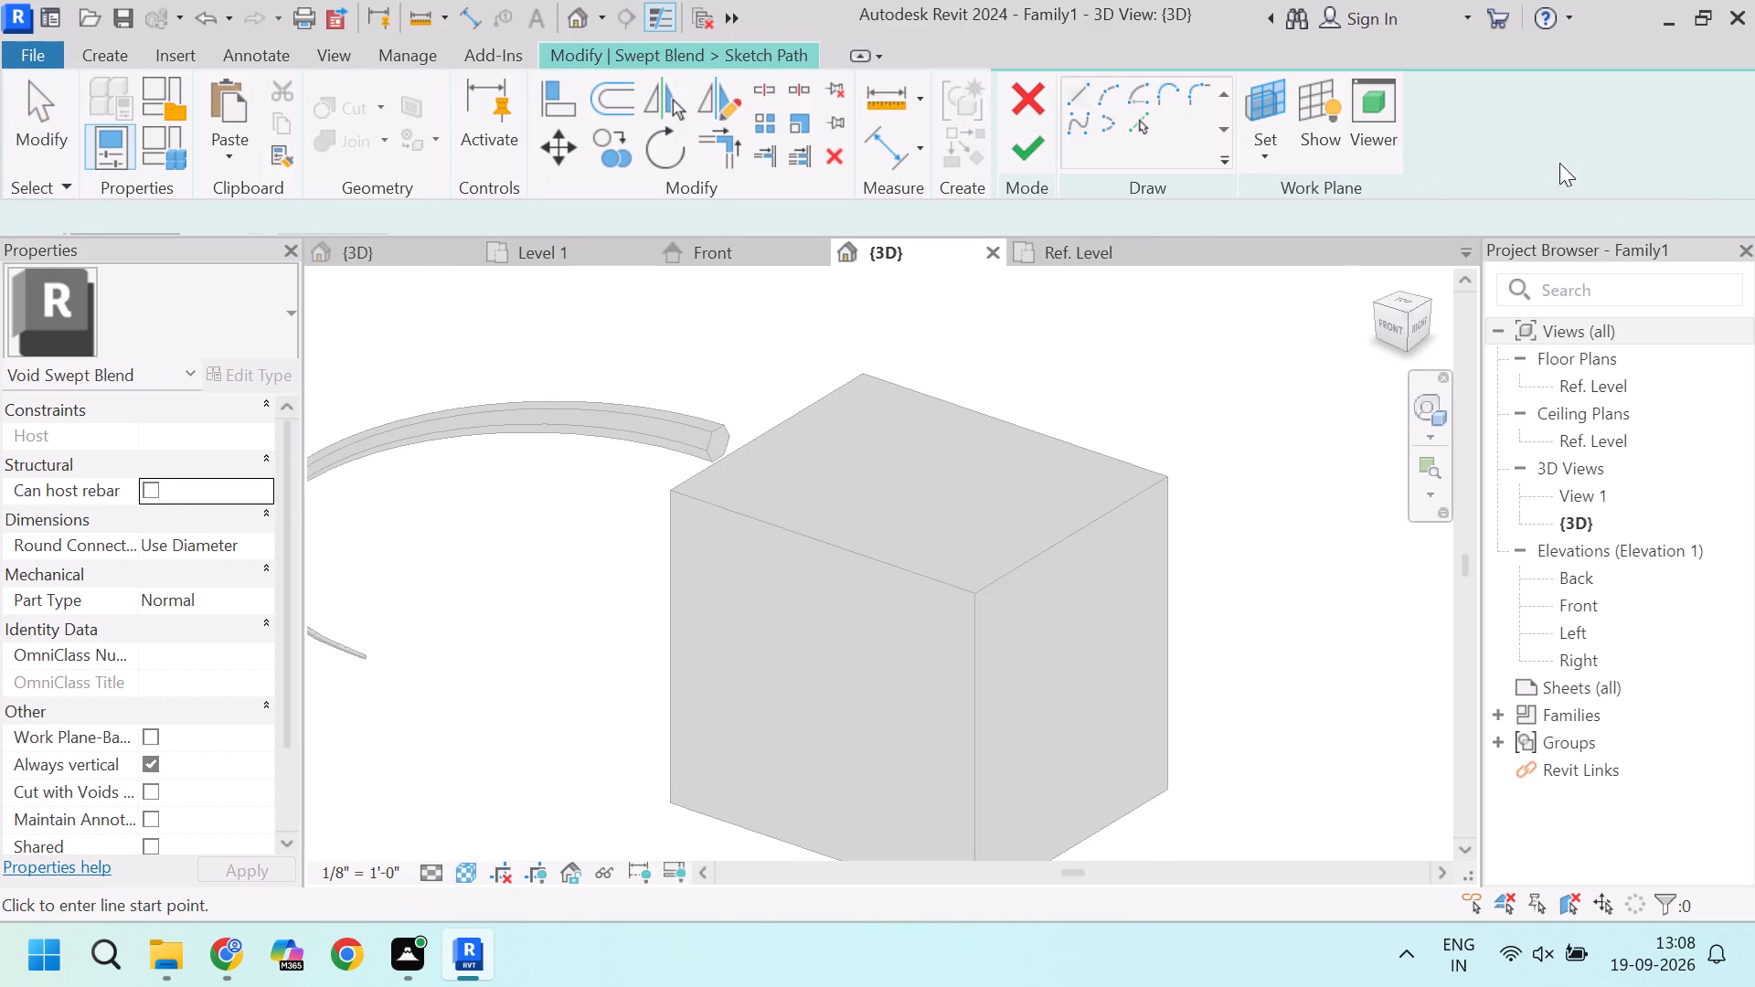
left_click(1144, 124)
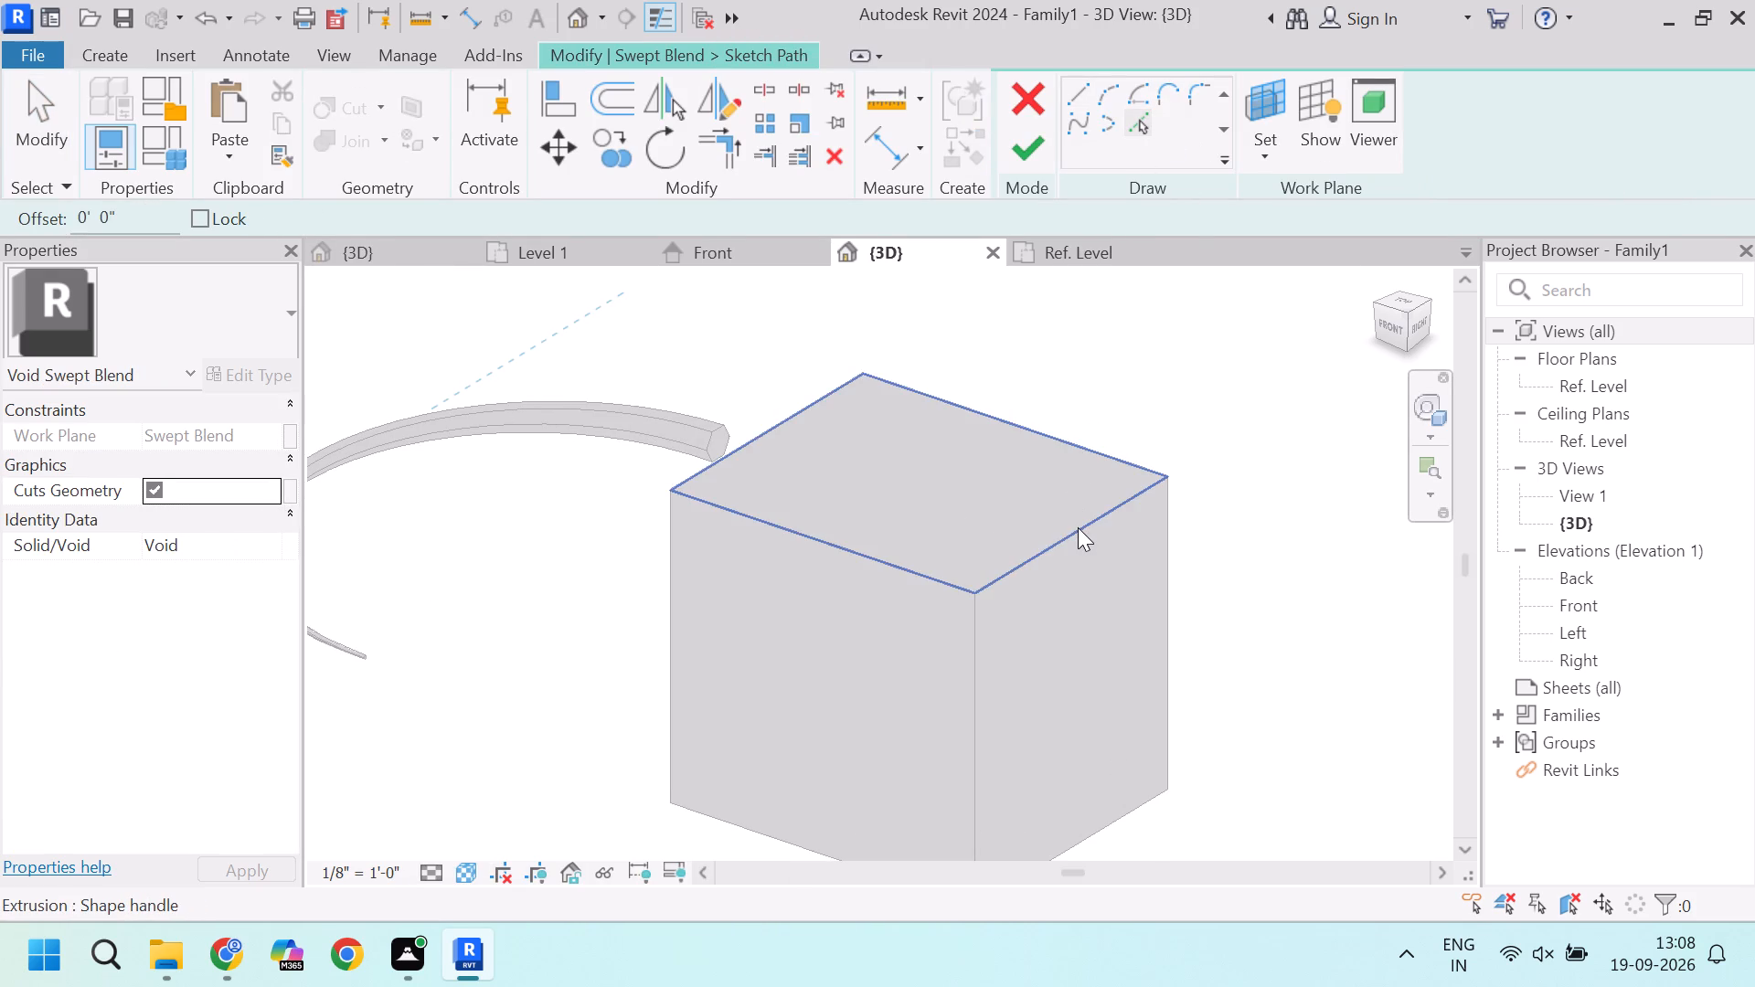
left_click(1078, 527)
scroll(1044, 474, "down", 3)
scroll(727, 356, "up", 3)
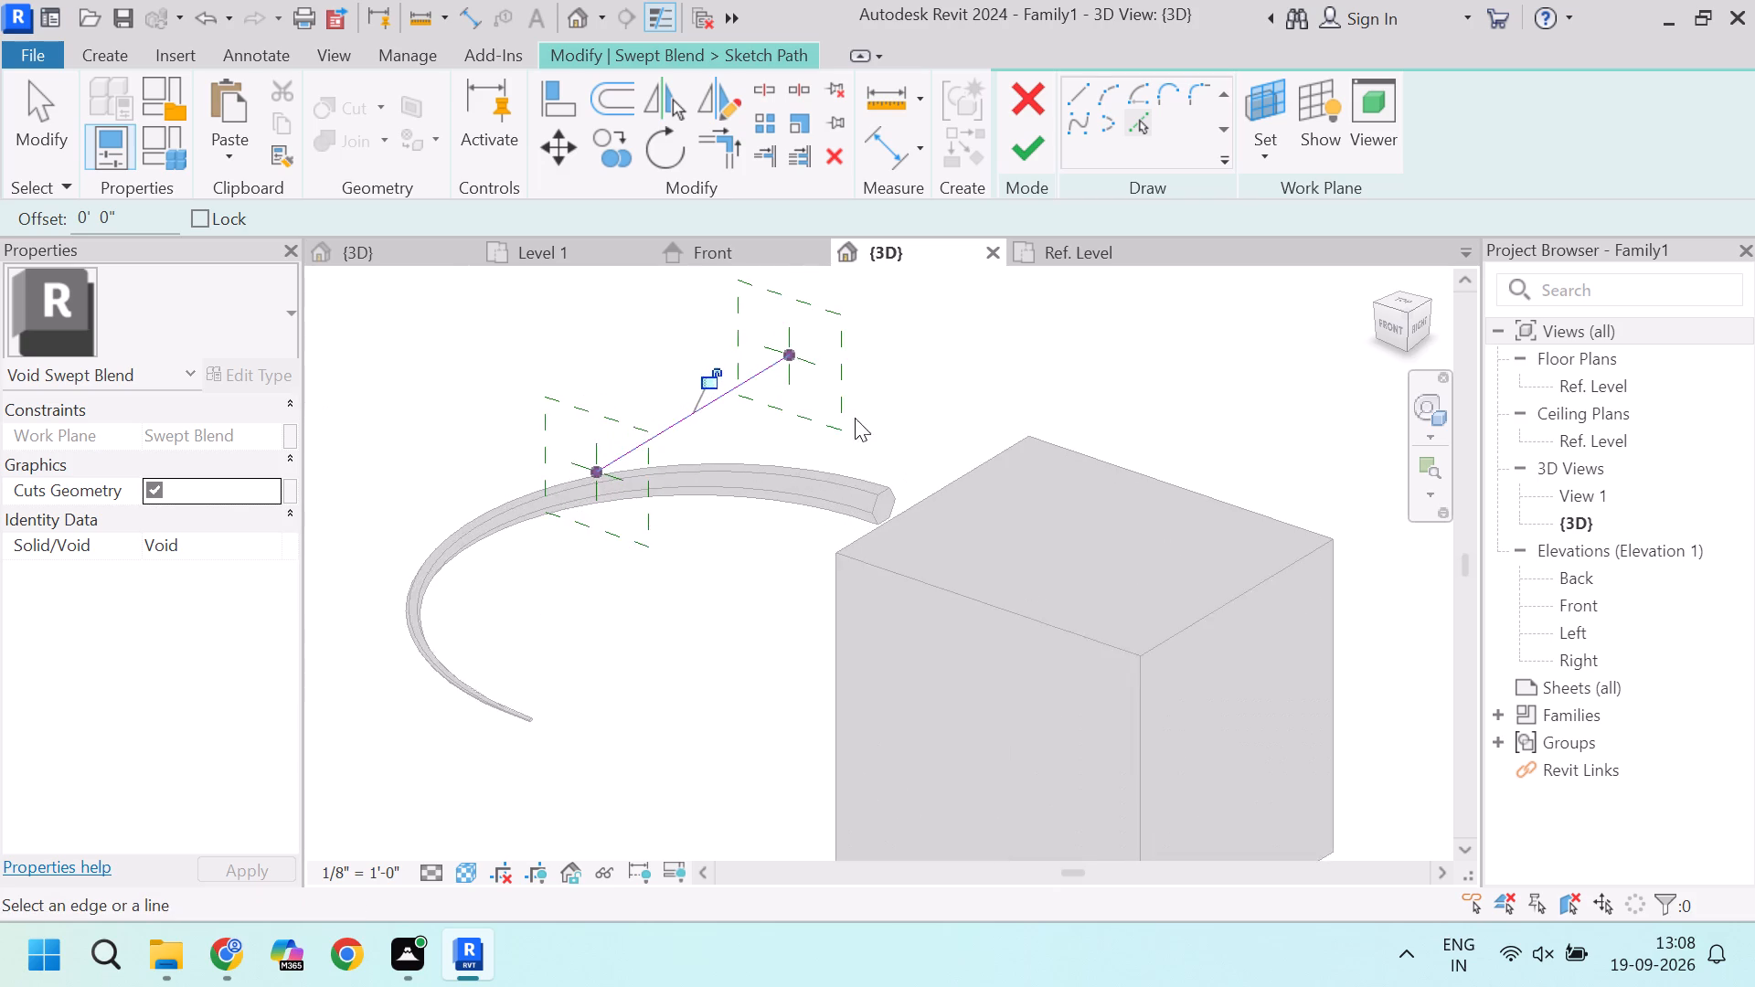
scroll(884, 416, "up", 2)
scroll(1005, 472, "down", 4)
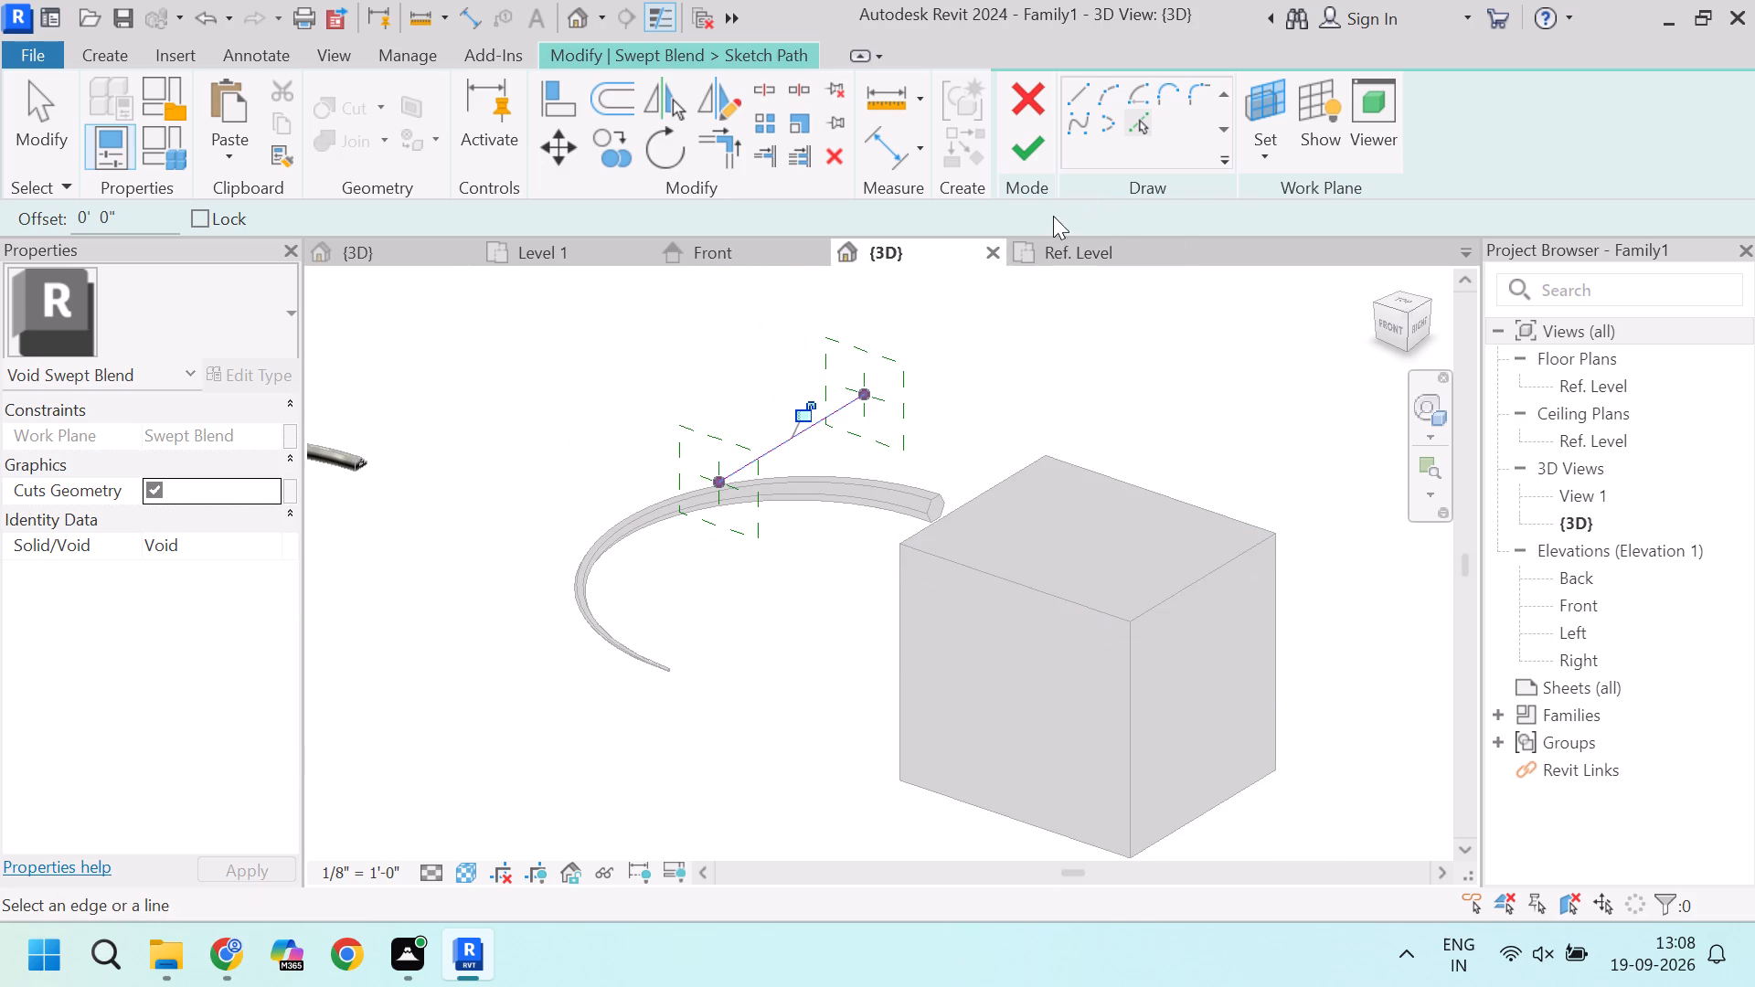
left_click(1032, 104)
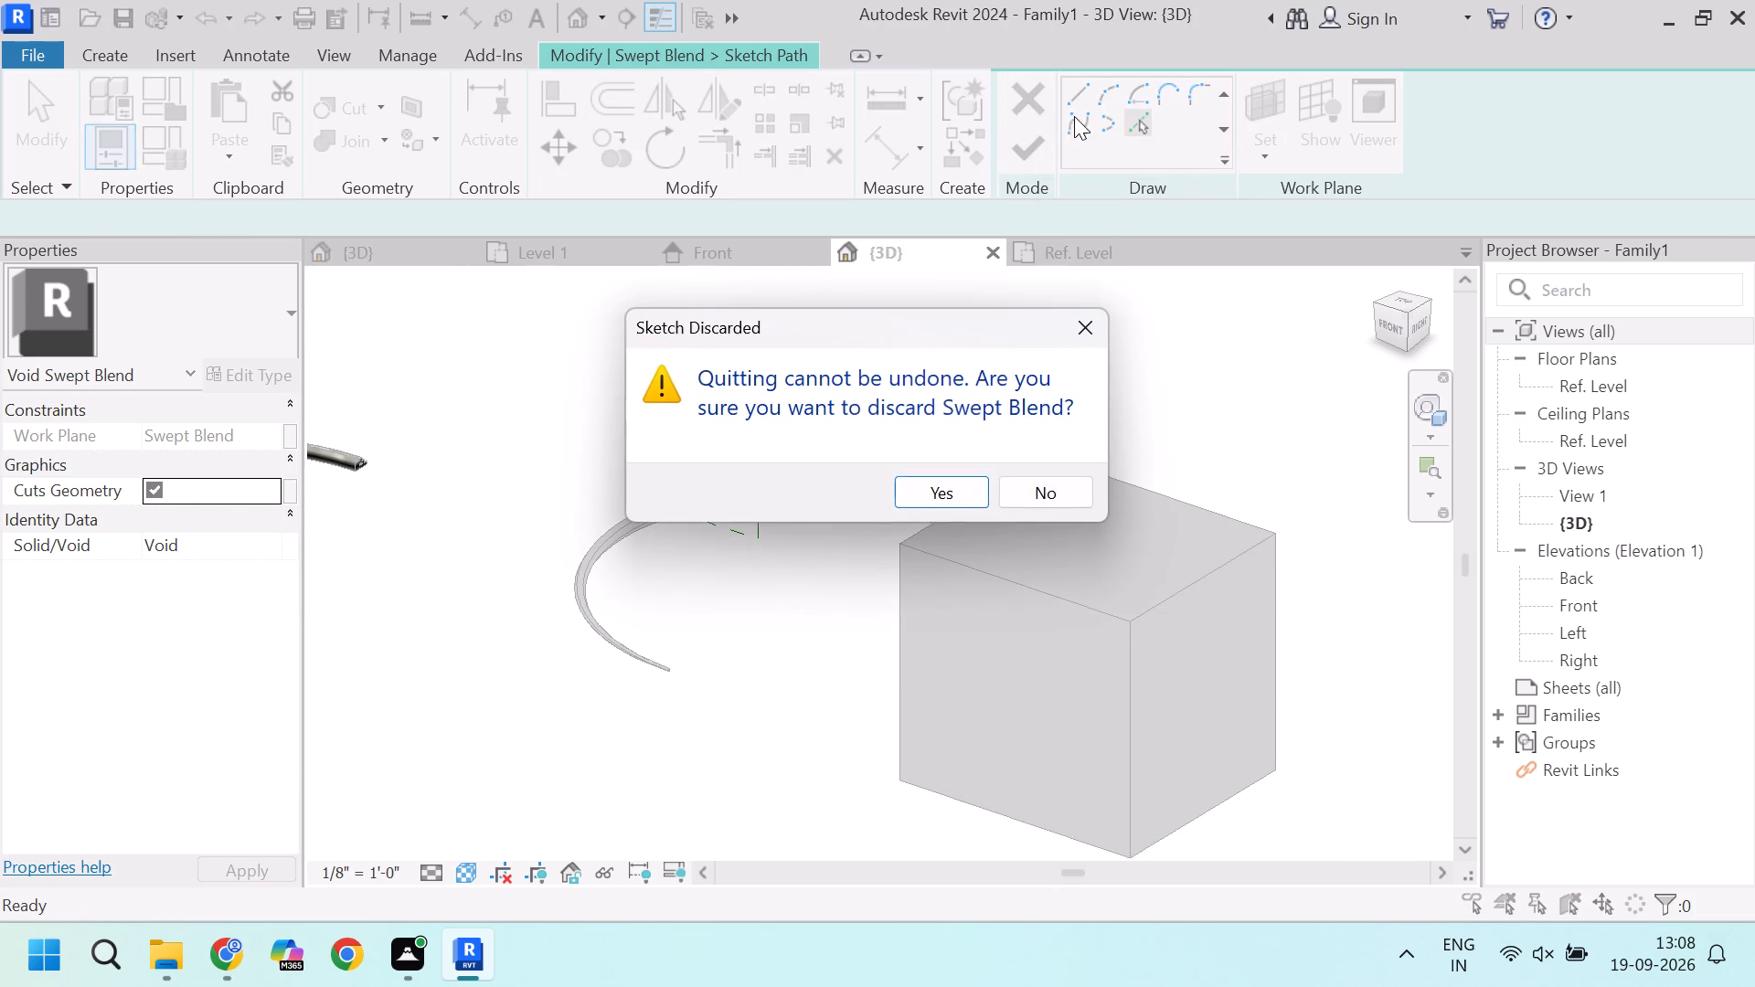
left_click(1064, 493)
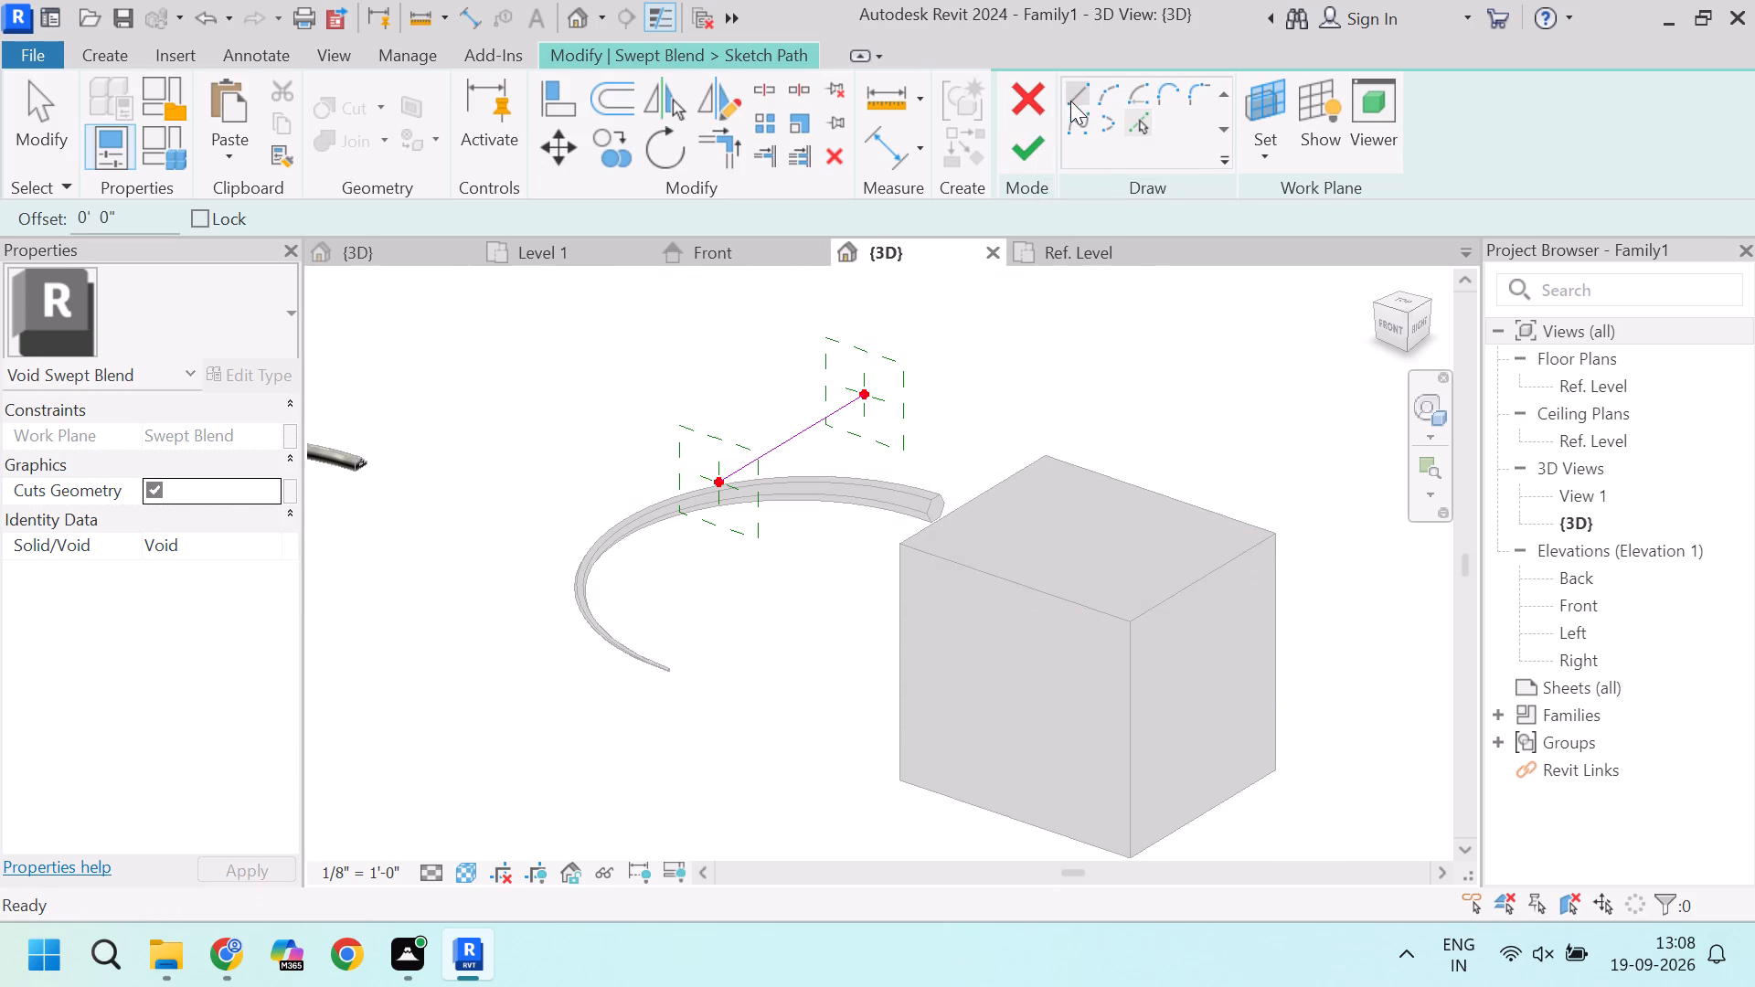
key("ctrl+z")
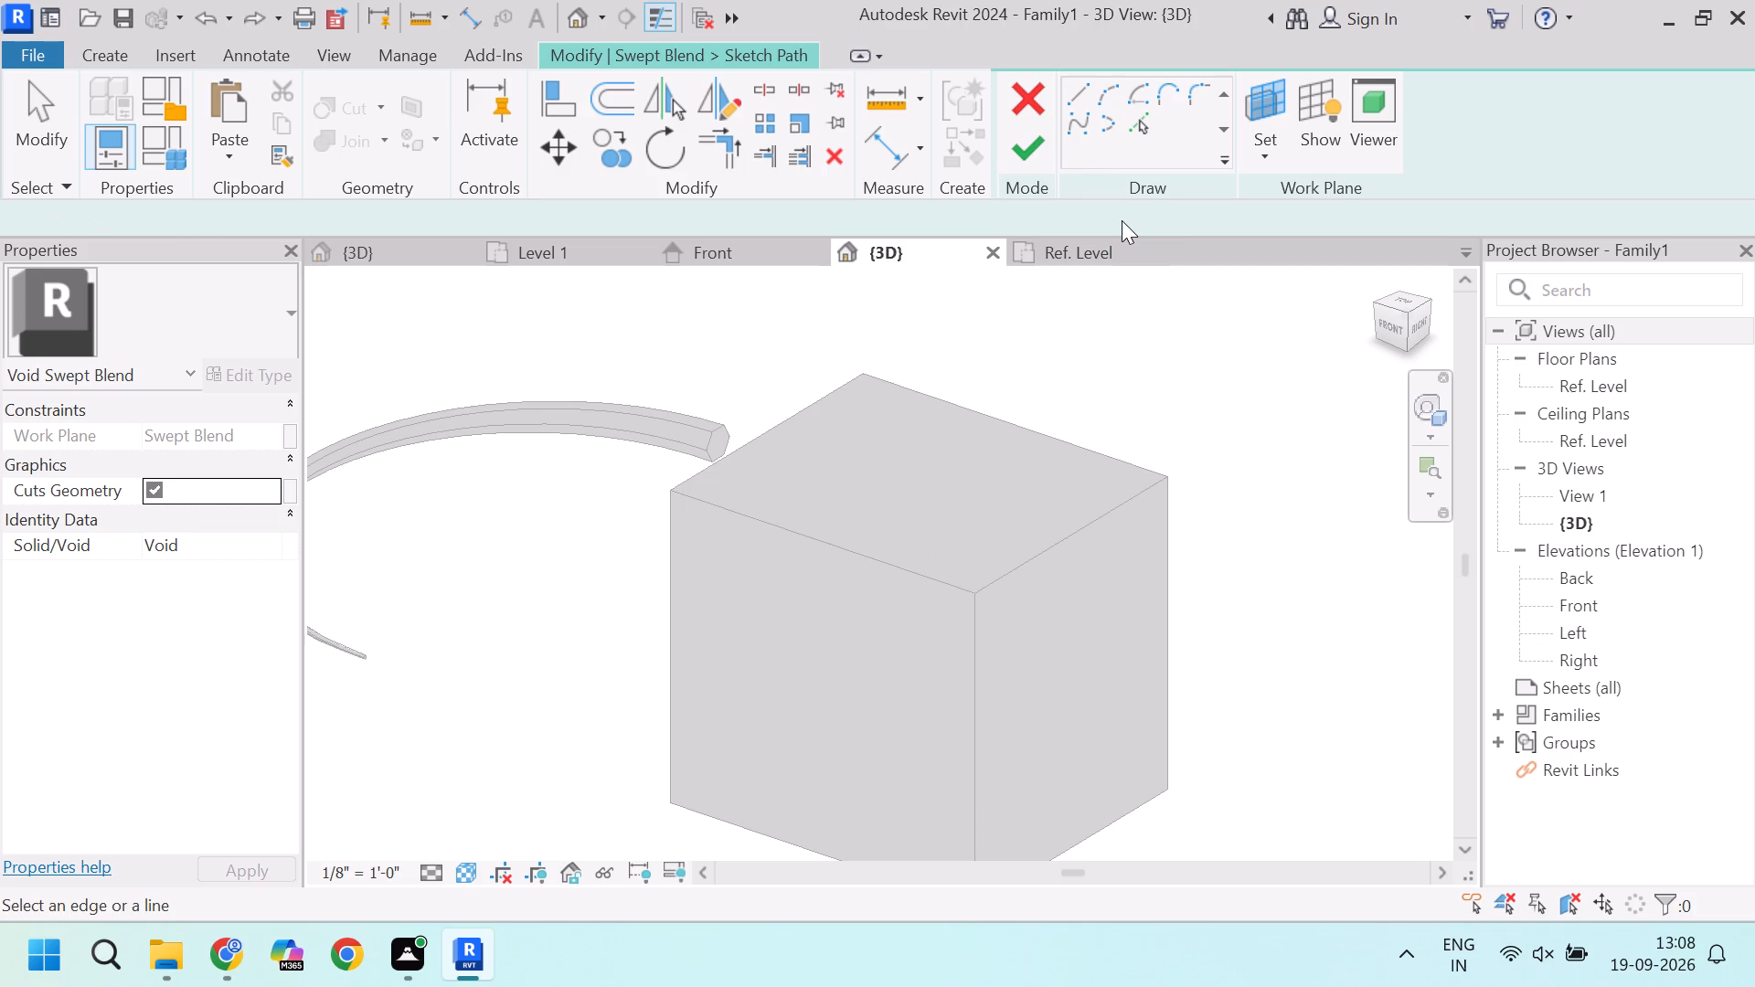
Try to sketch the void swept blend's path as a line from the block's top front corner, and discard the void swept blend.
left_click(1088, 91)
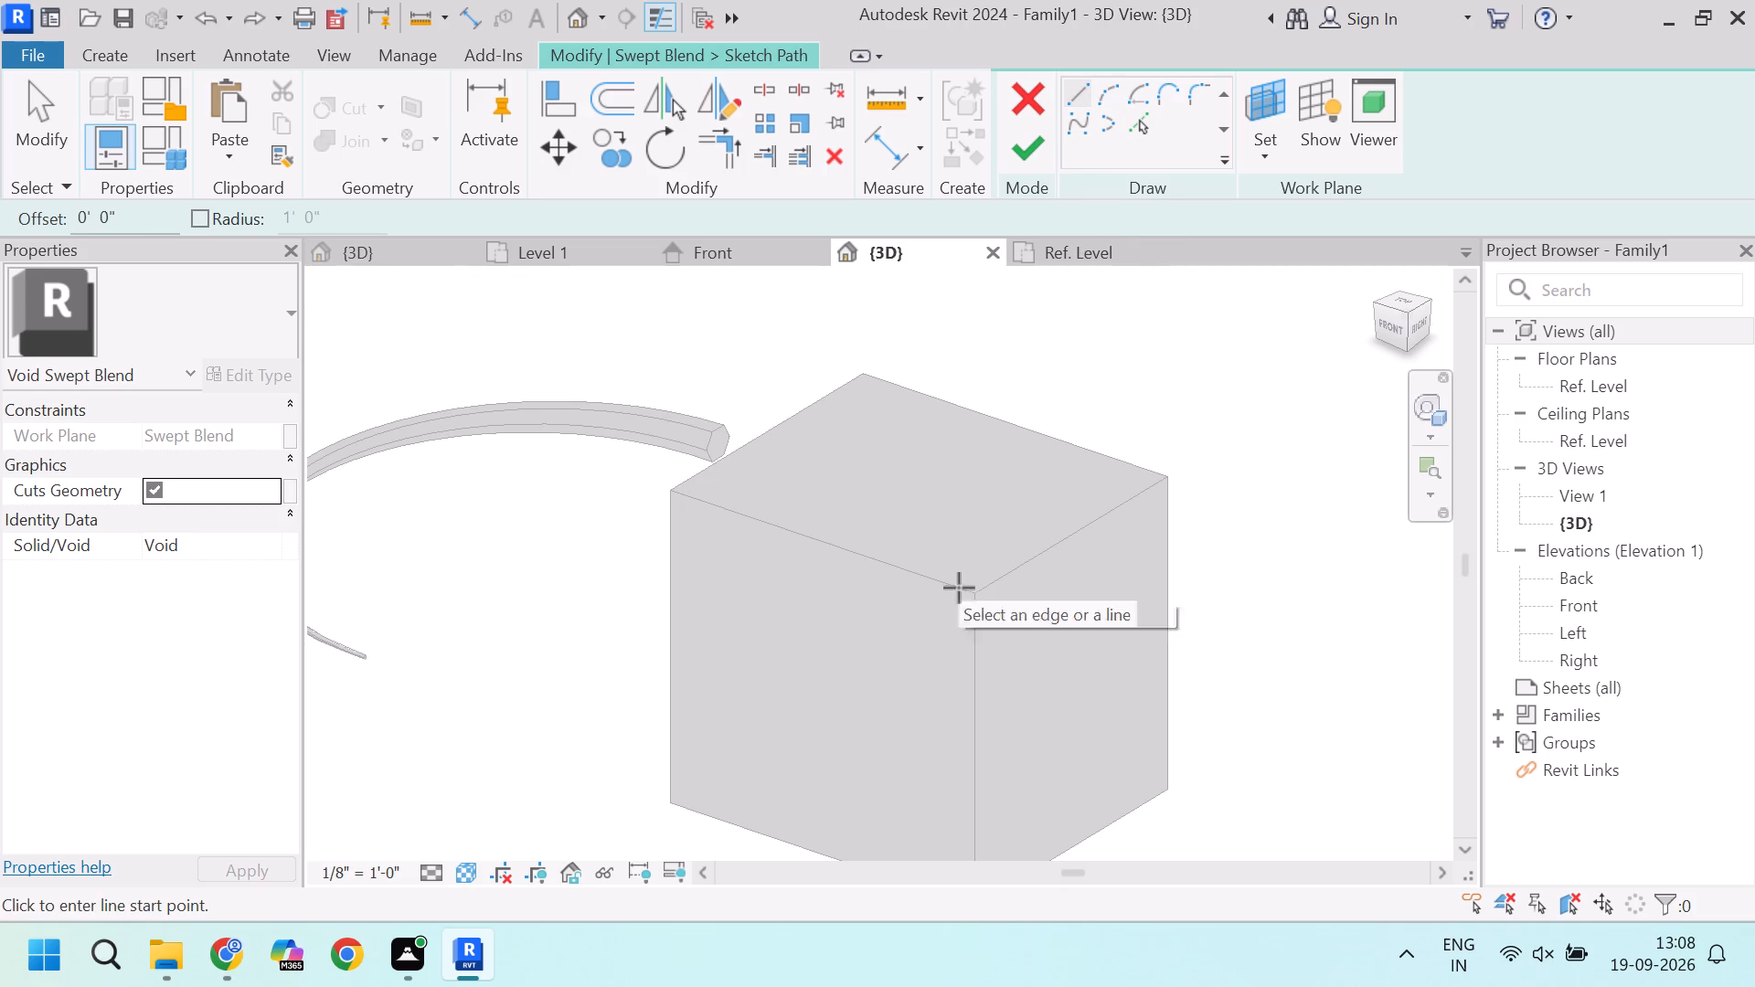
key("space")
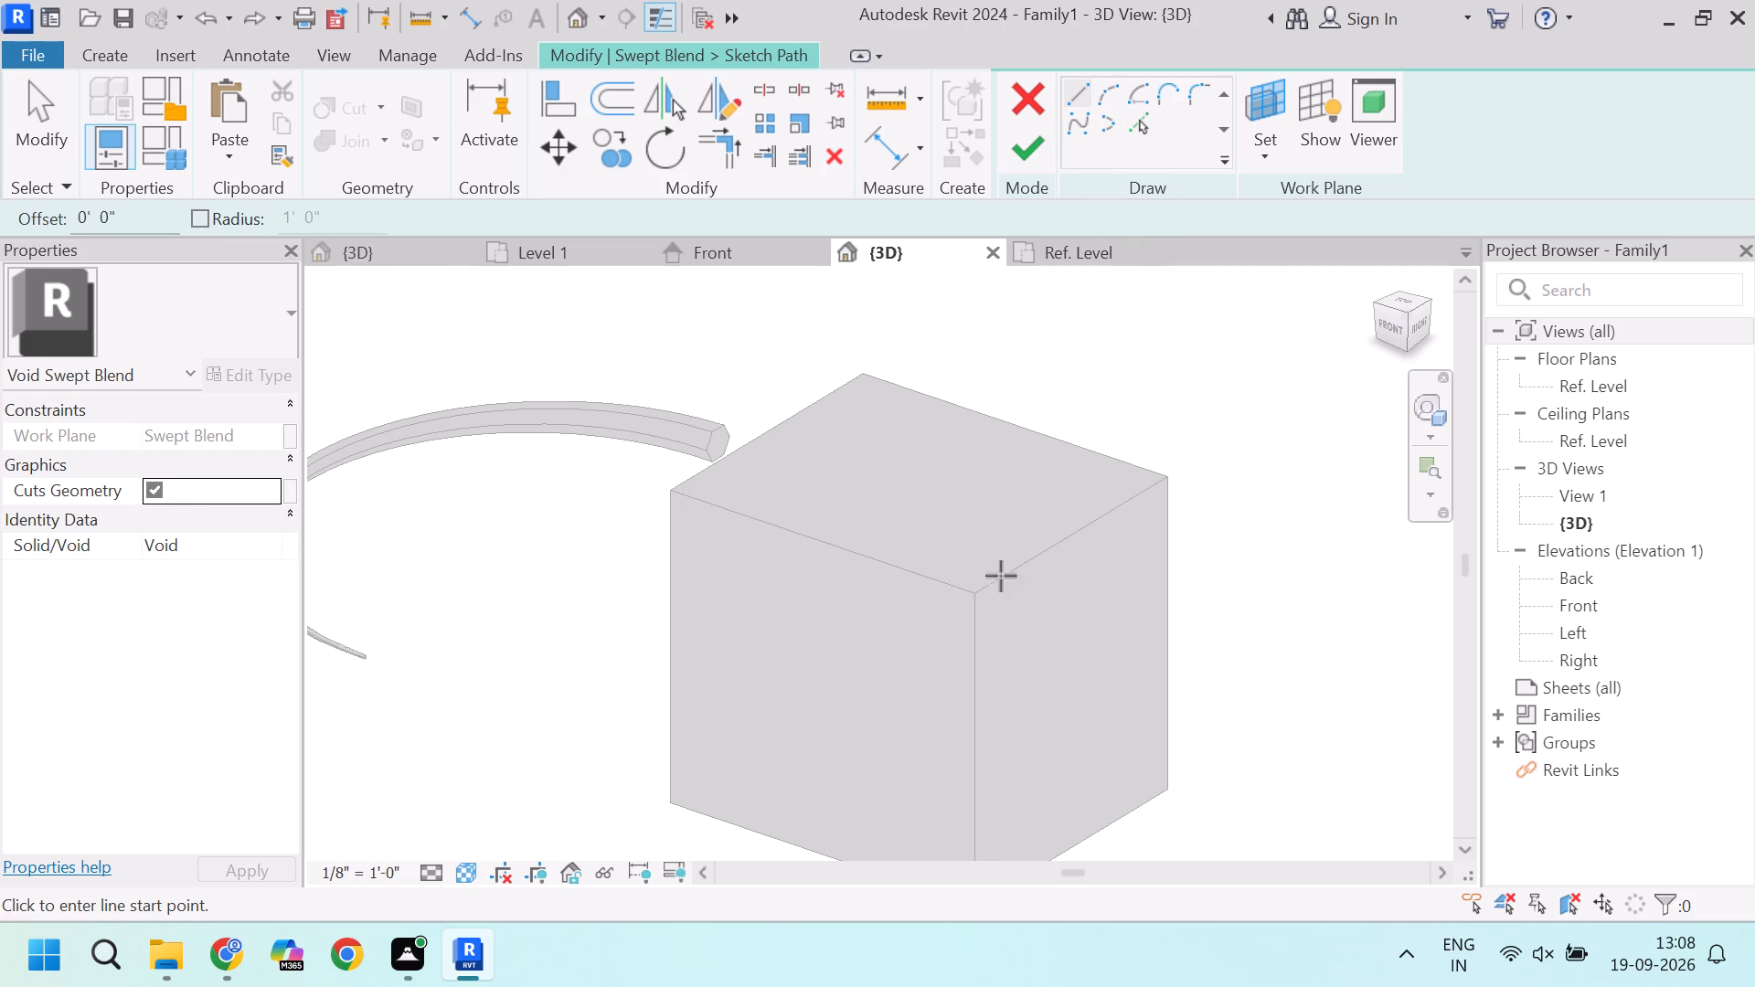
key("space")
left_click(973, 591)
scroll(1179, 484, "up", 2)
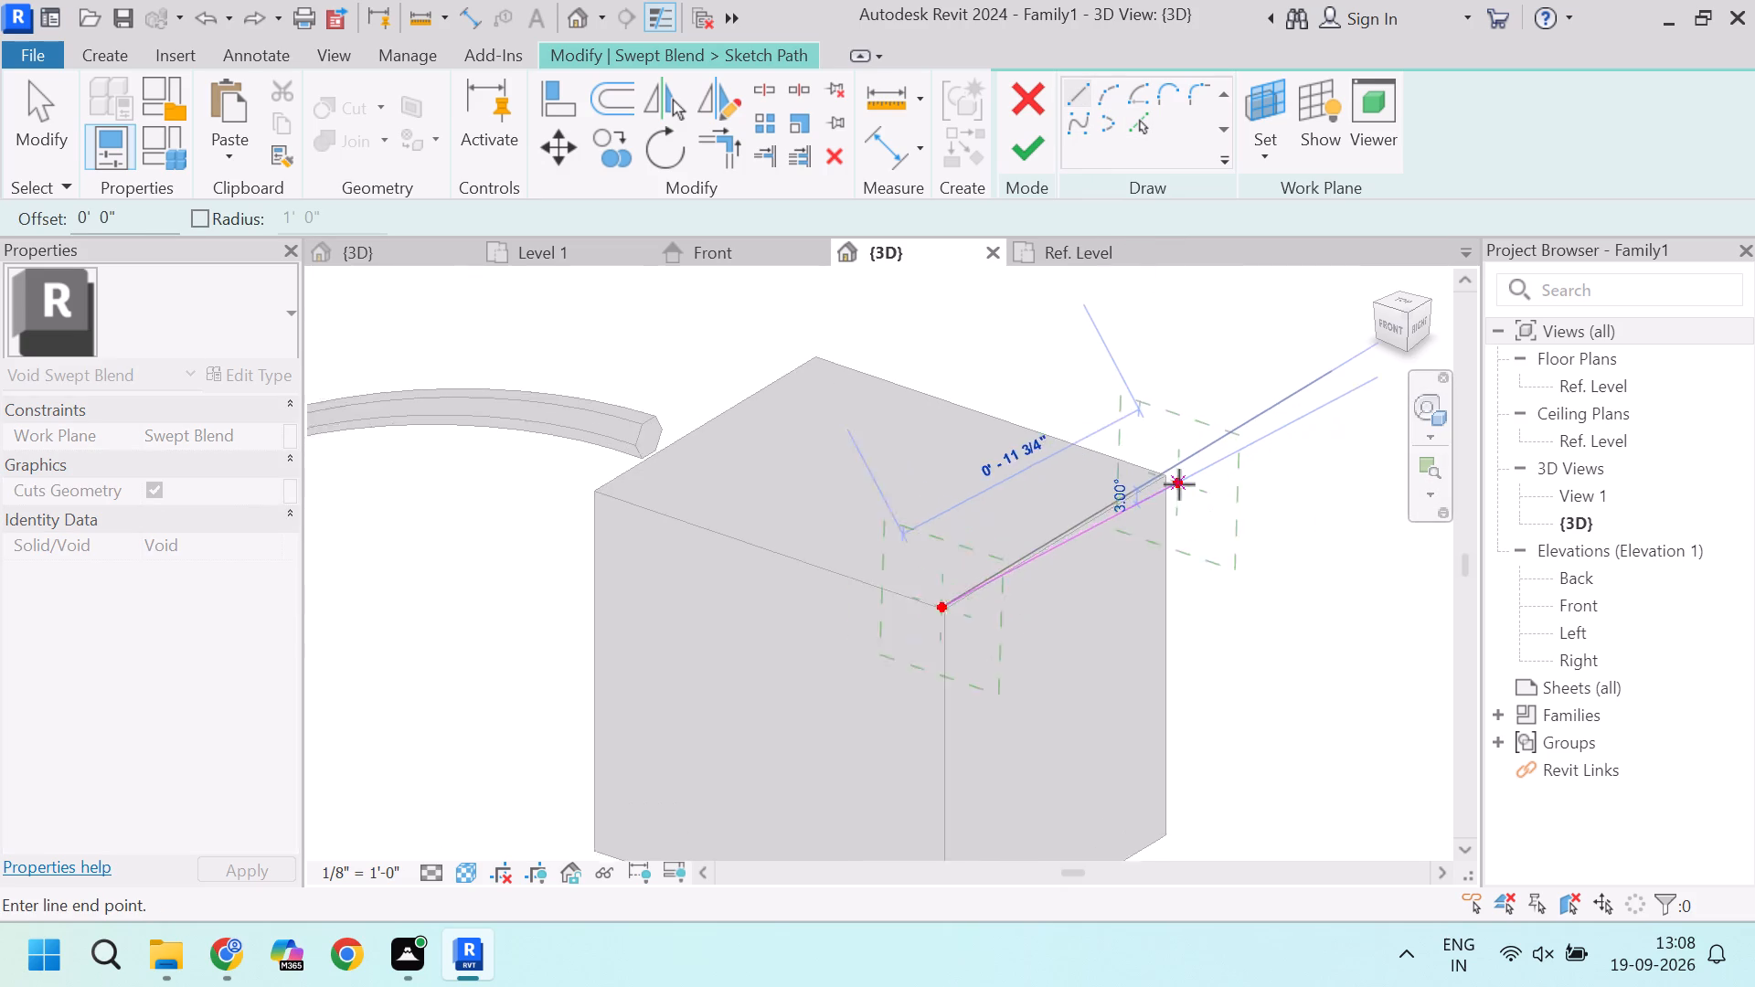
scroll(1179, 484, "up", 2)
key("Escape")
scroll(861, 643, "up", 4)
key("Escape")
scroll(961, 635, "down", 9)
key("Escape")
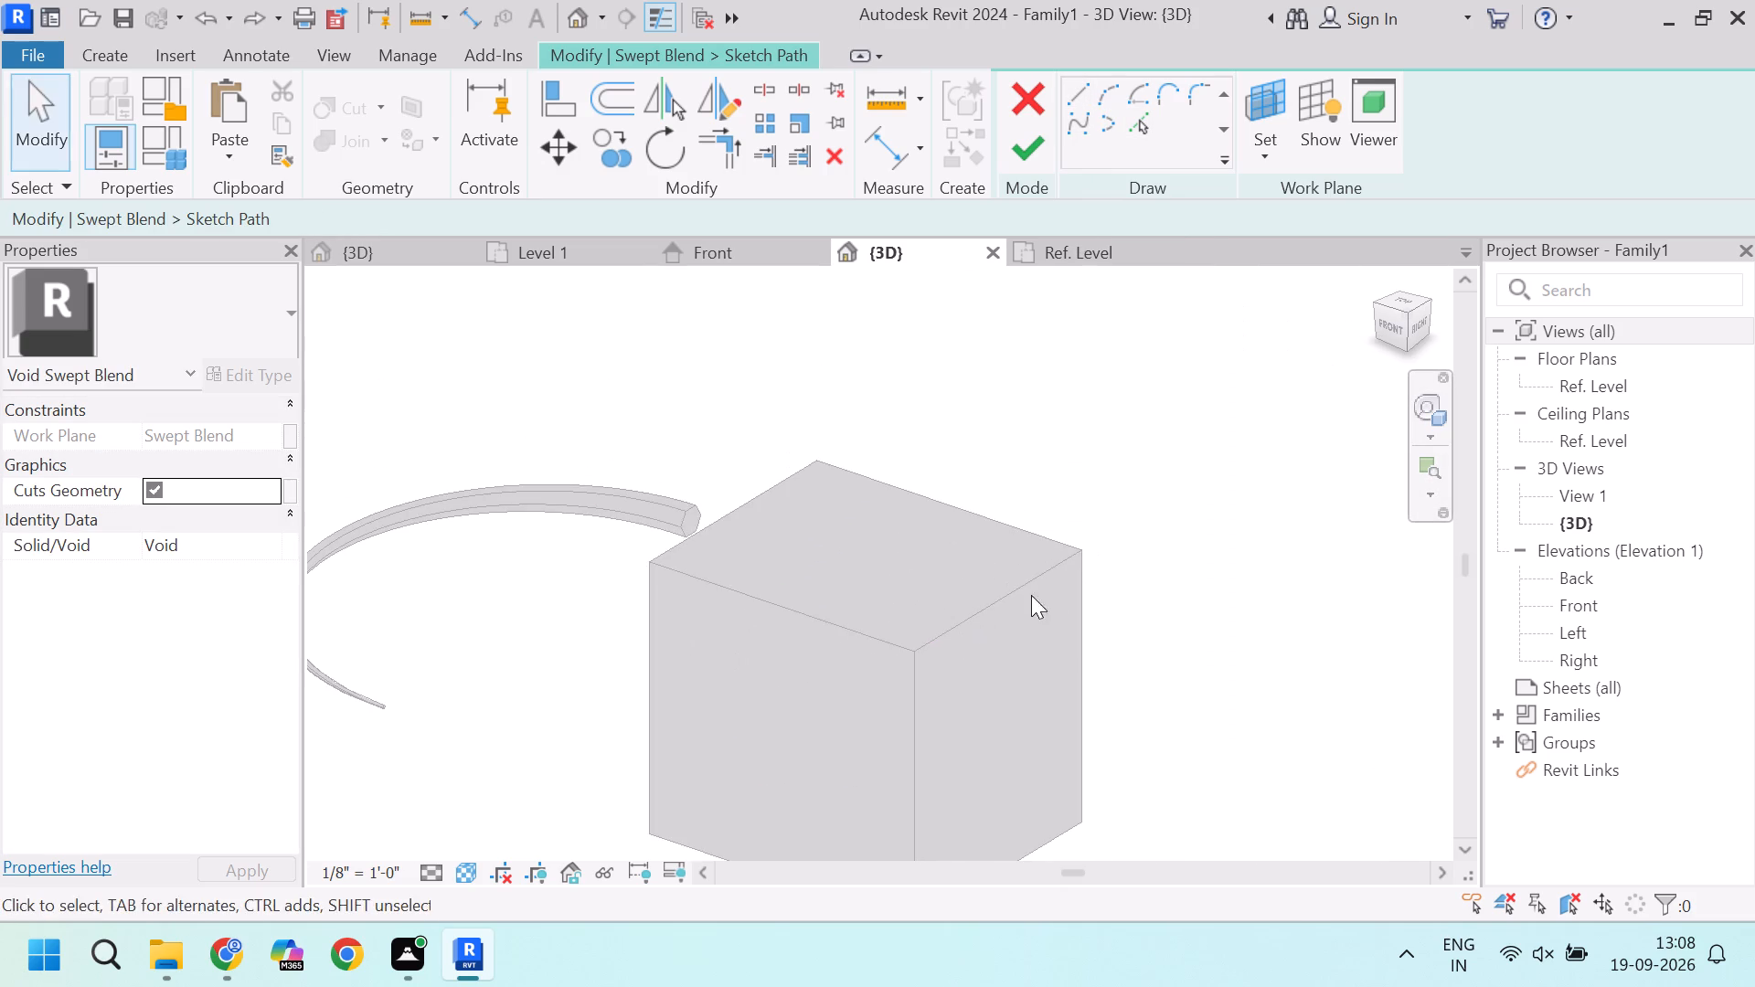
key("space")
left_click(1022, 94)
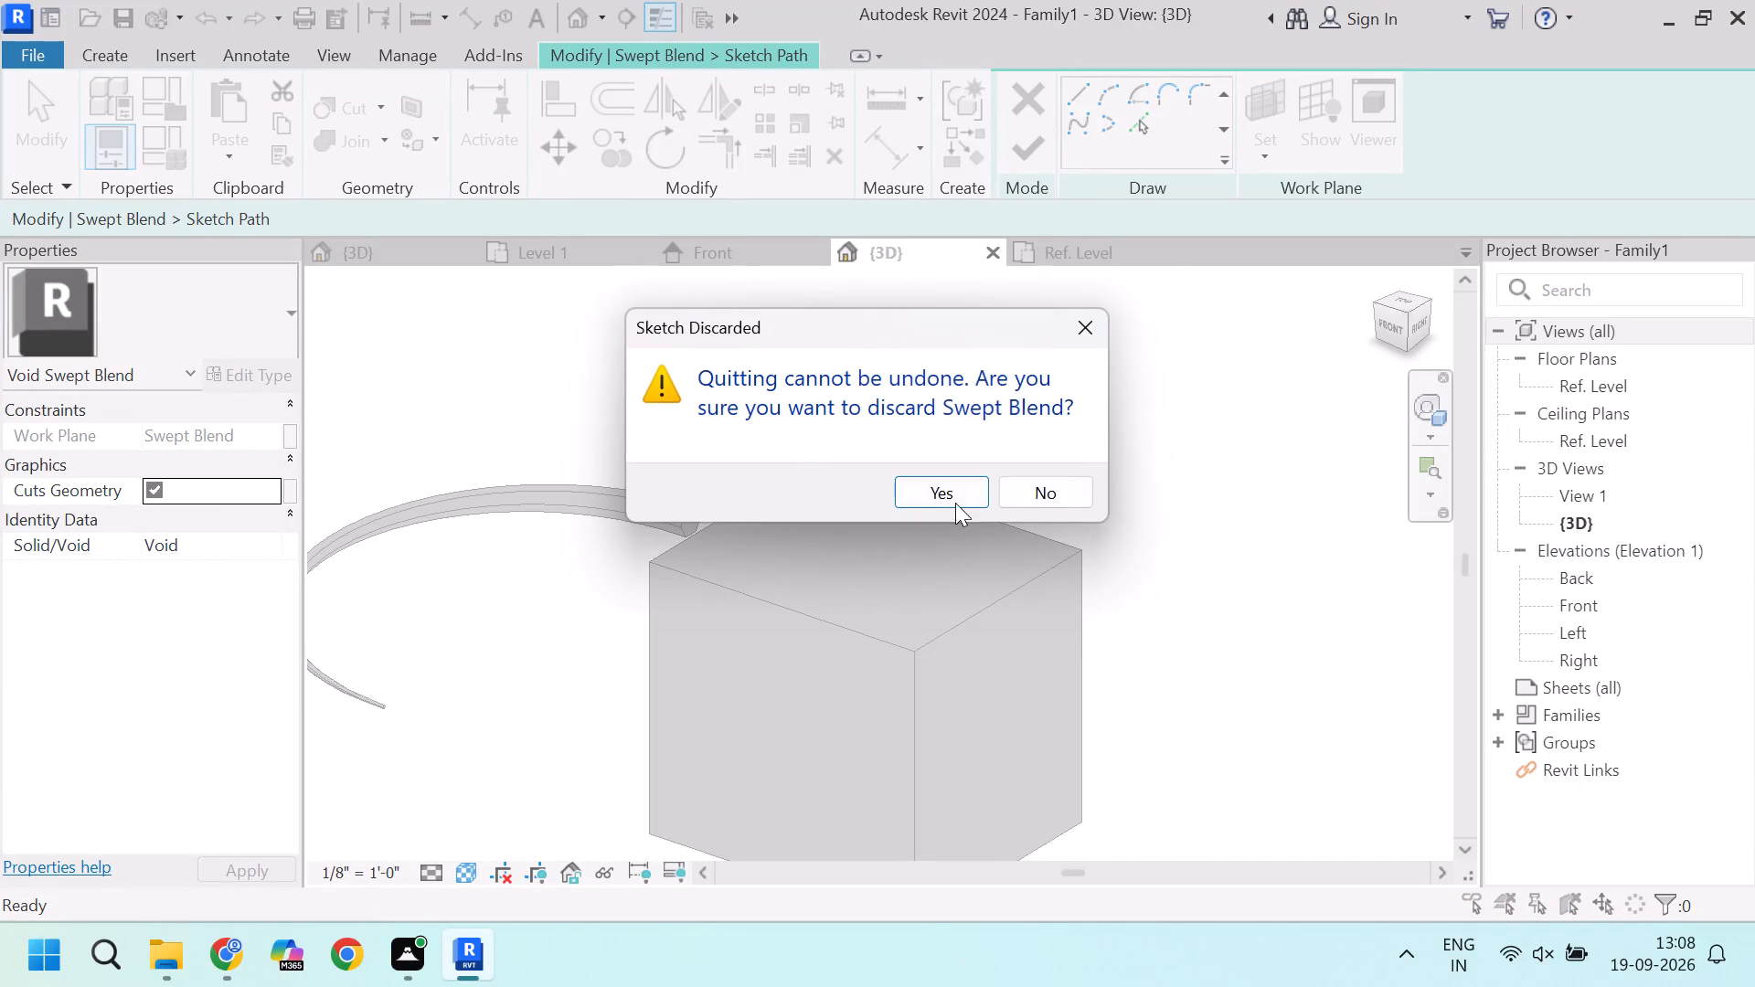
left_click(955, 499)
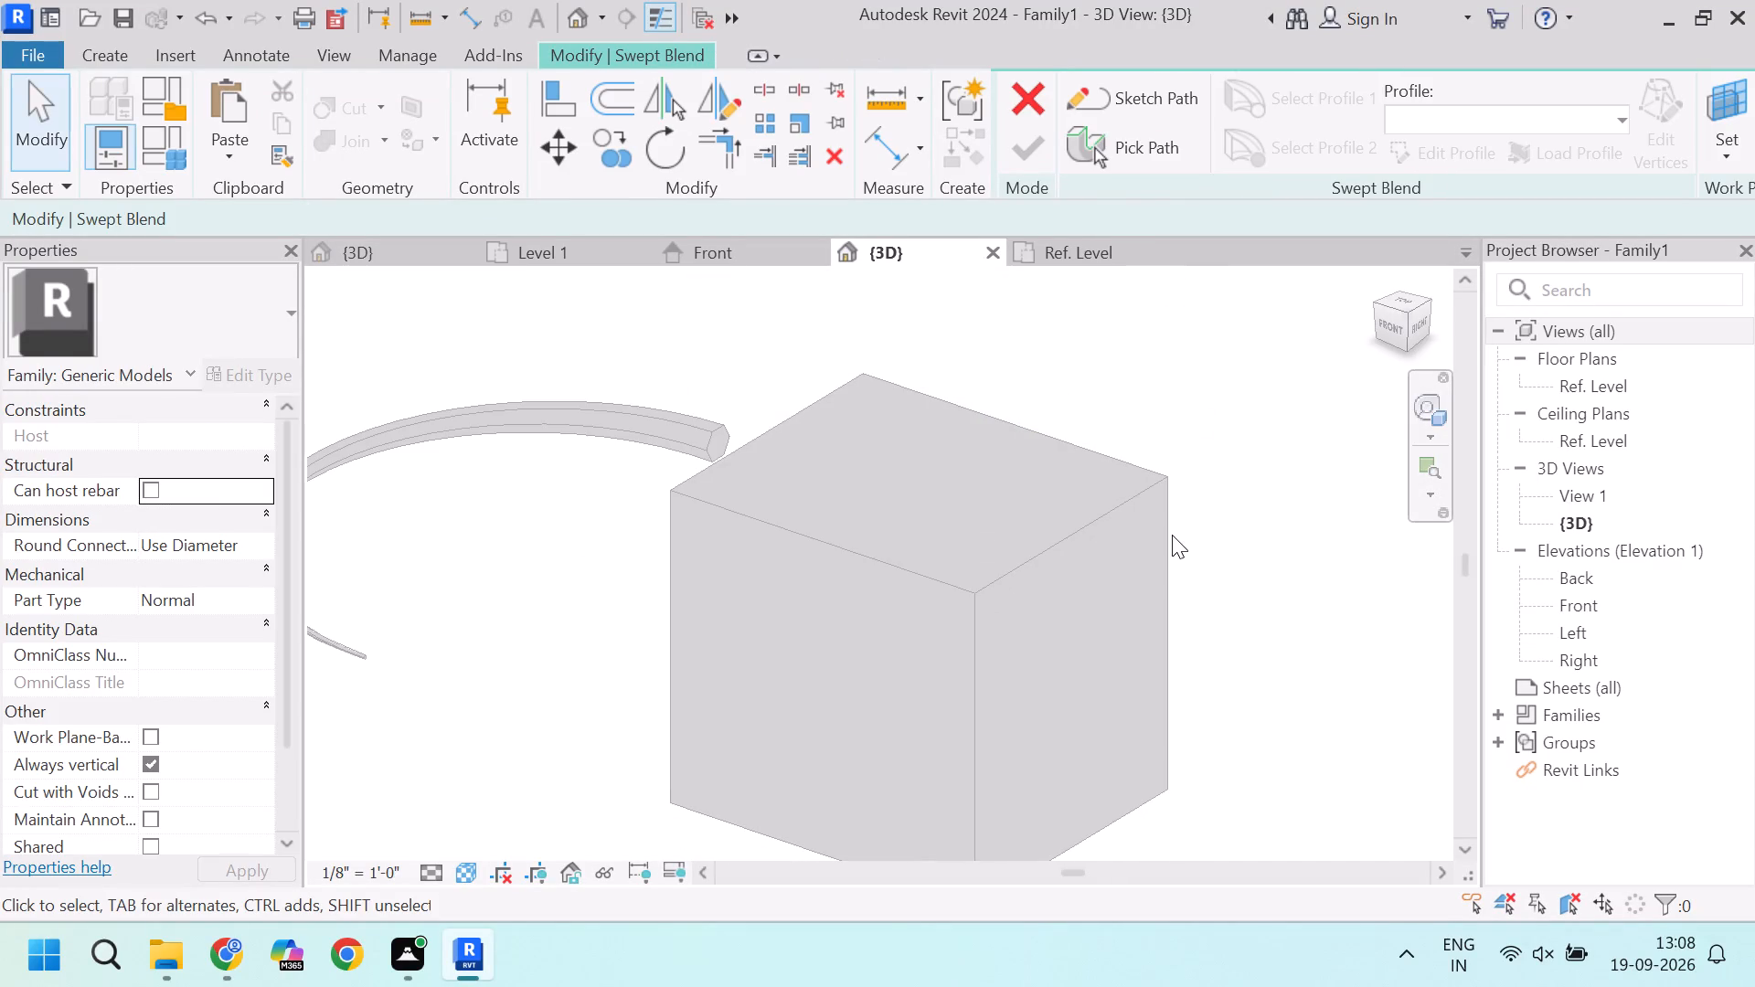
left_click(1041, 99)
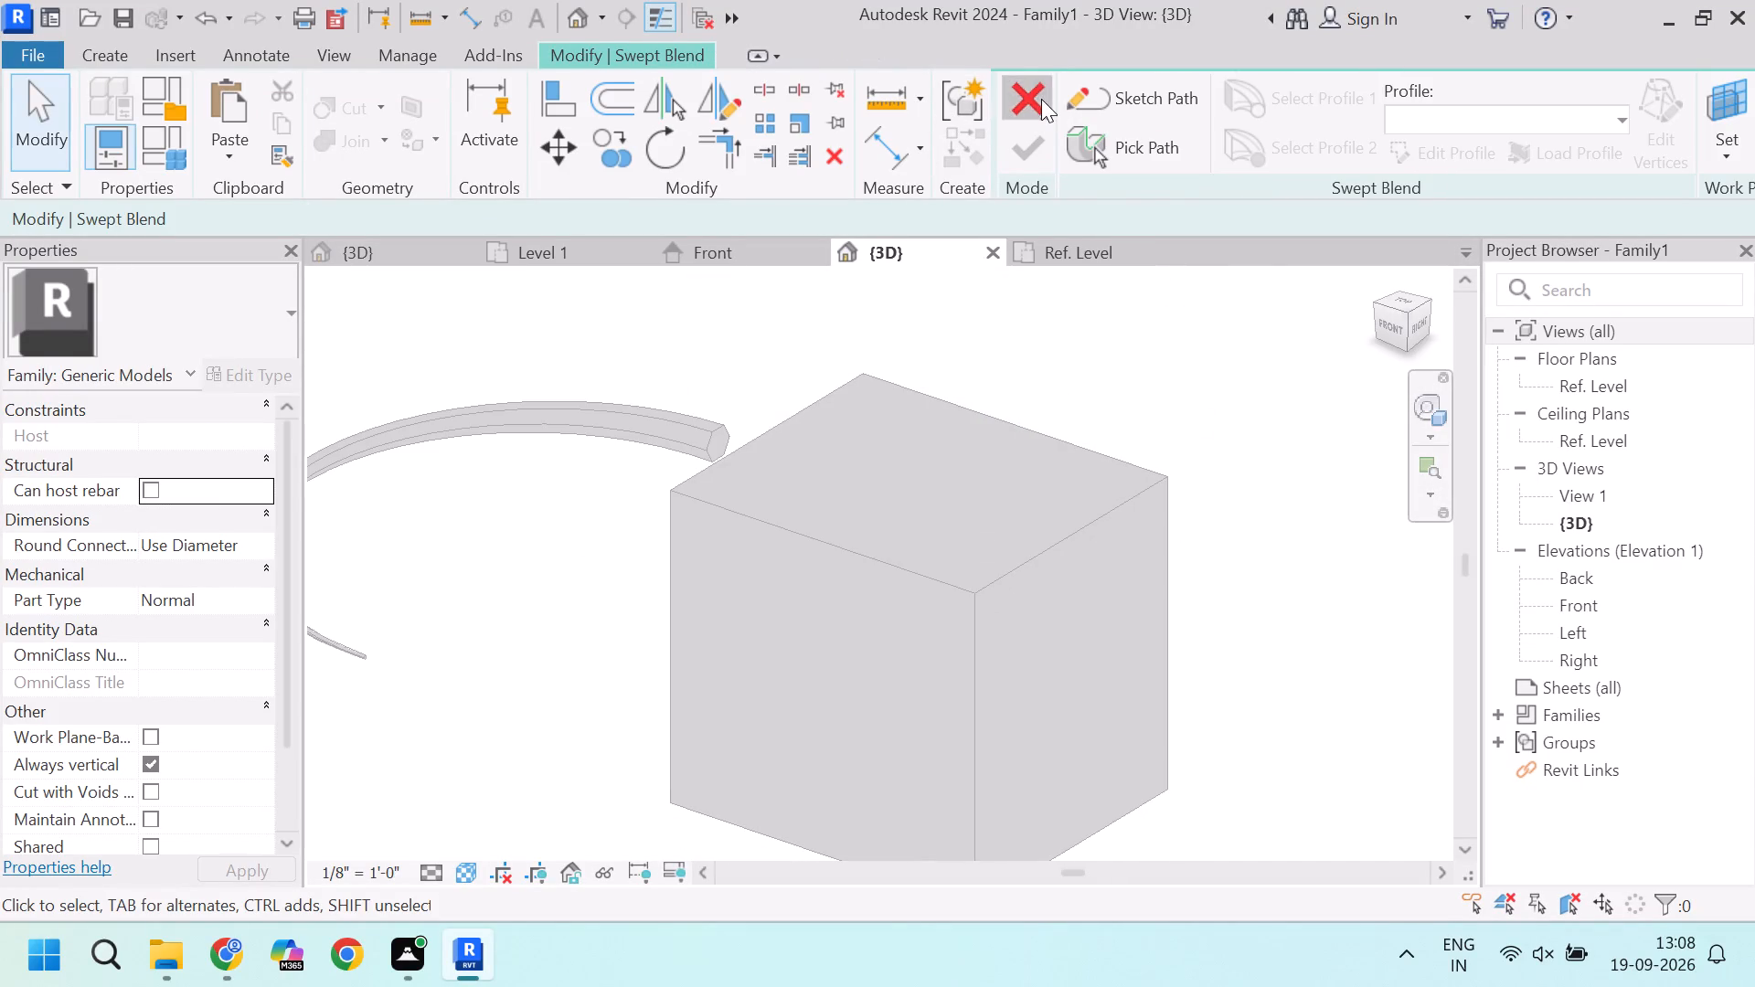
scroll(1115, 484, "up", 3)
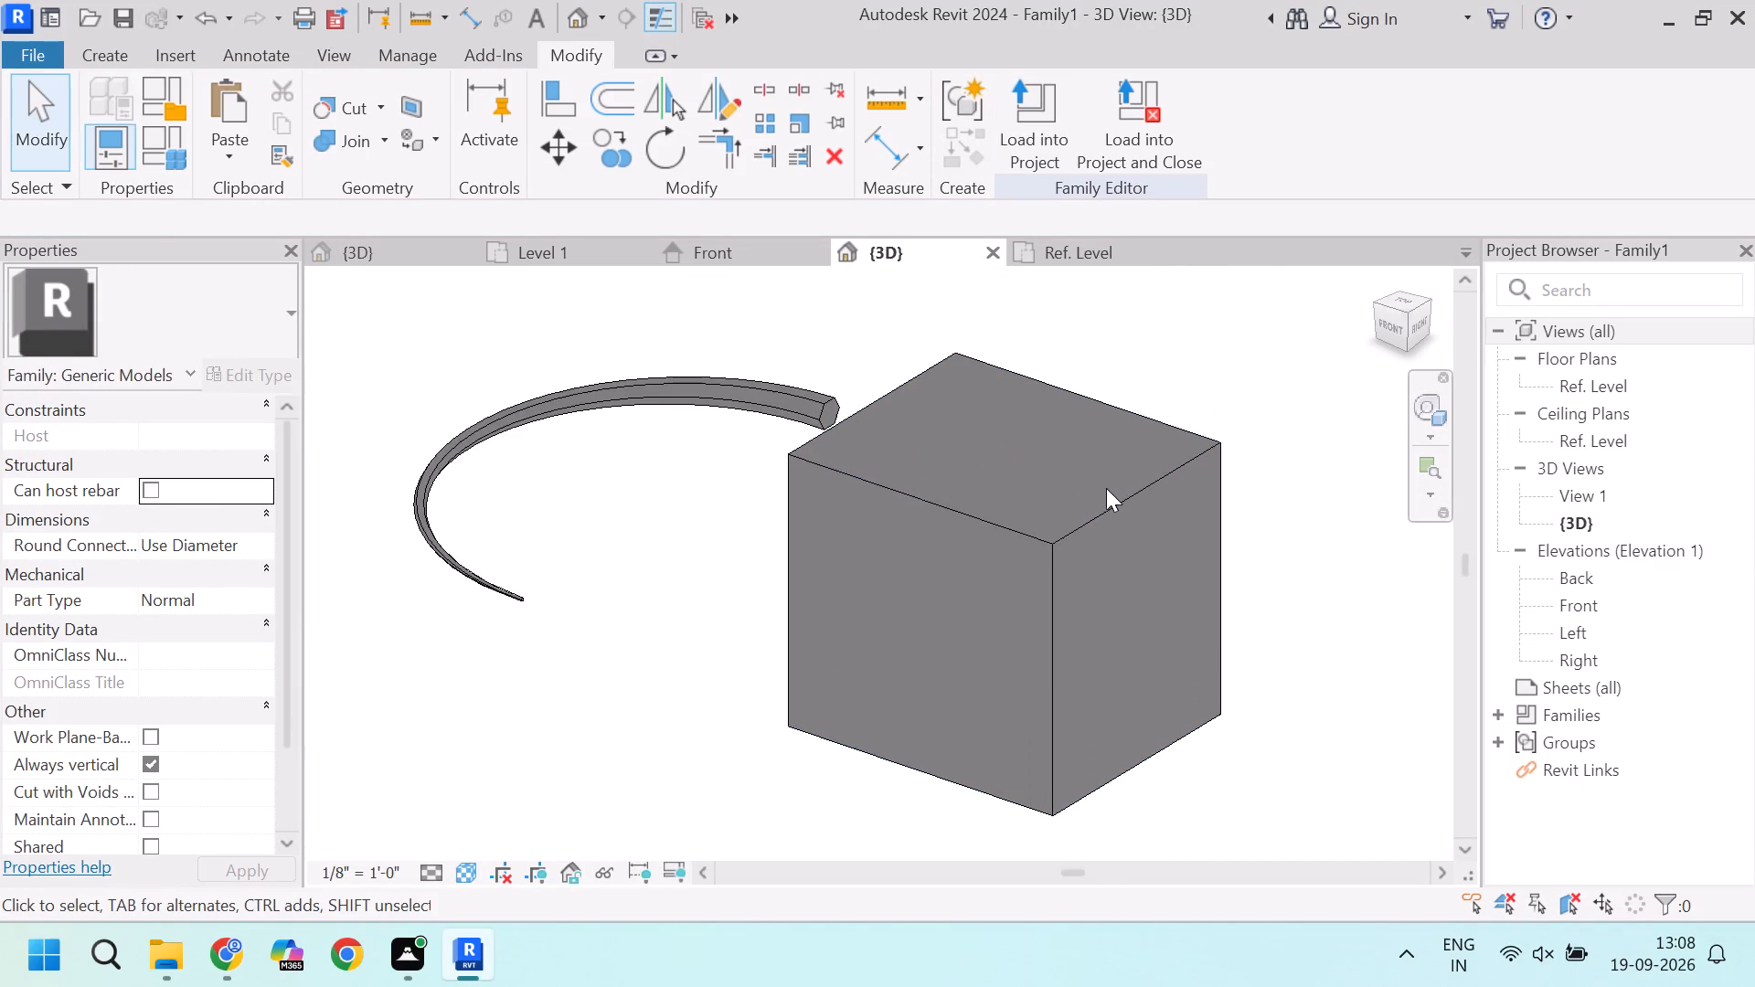
Start a void swept blend in the 3D view and set its work plane to the solid block's top face.
scroll(1043, 497, "down", 3)
left_click(1051, 540)
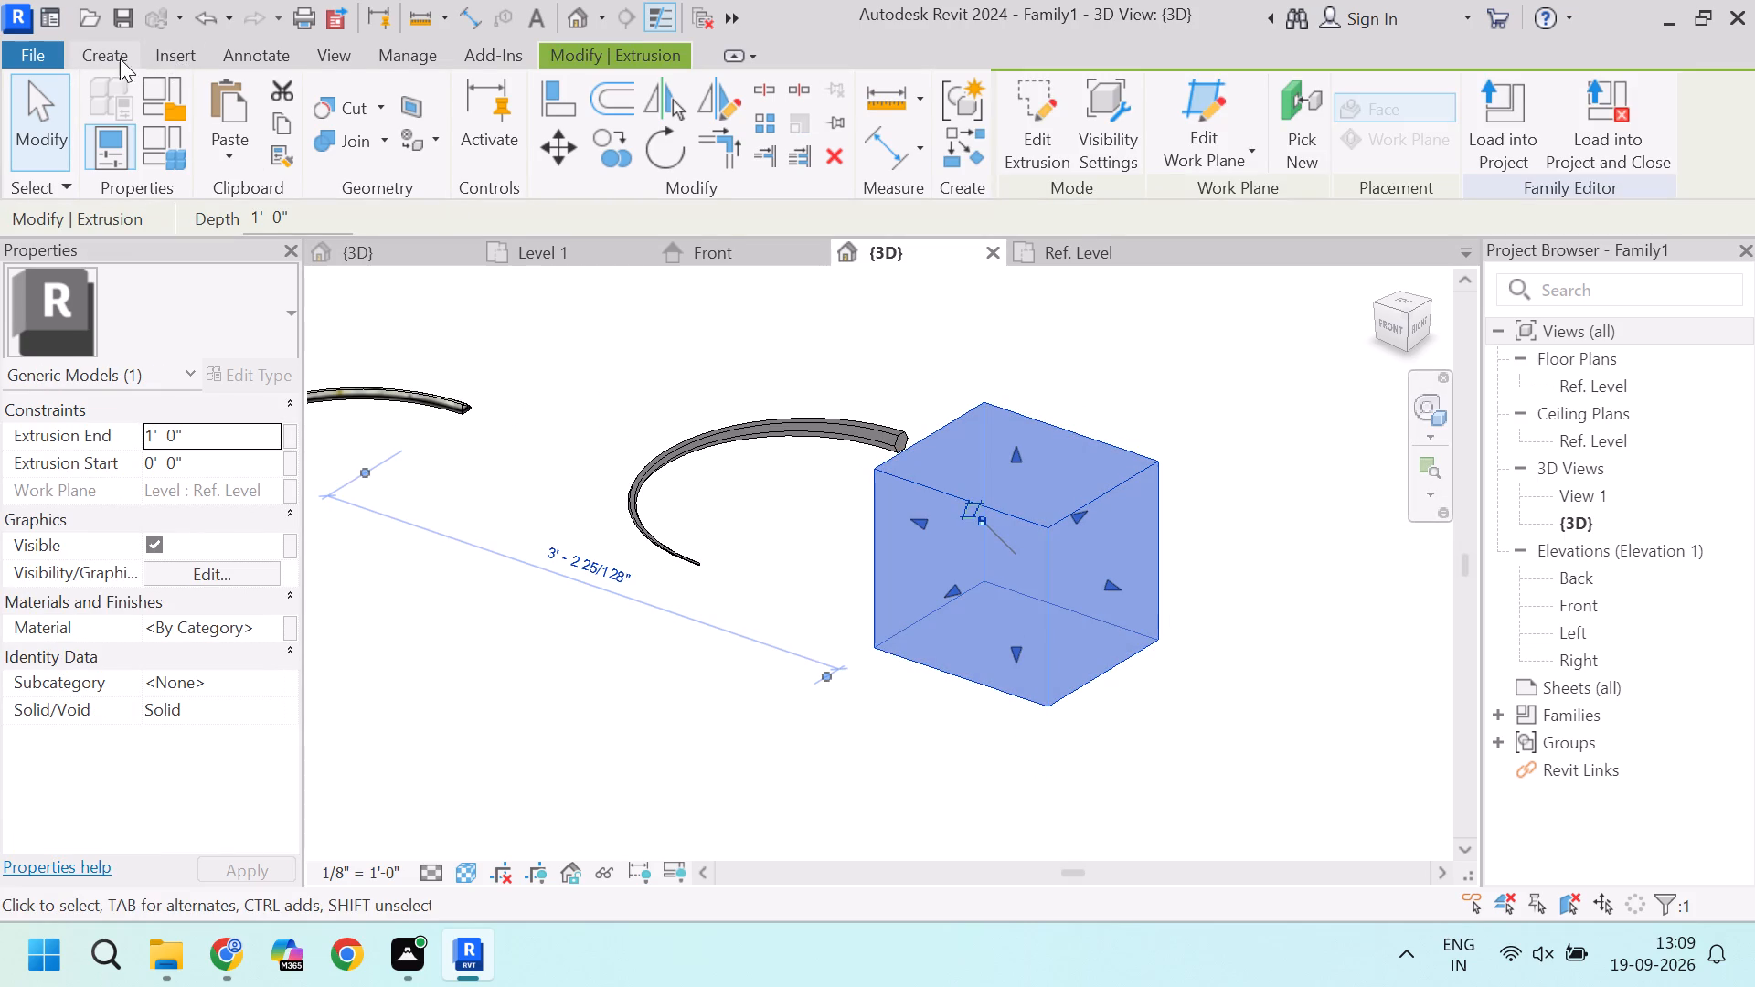
left_click(131, 56)
left_click(407, 157)
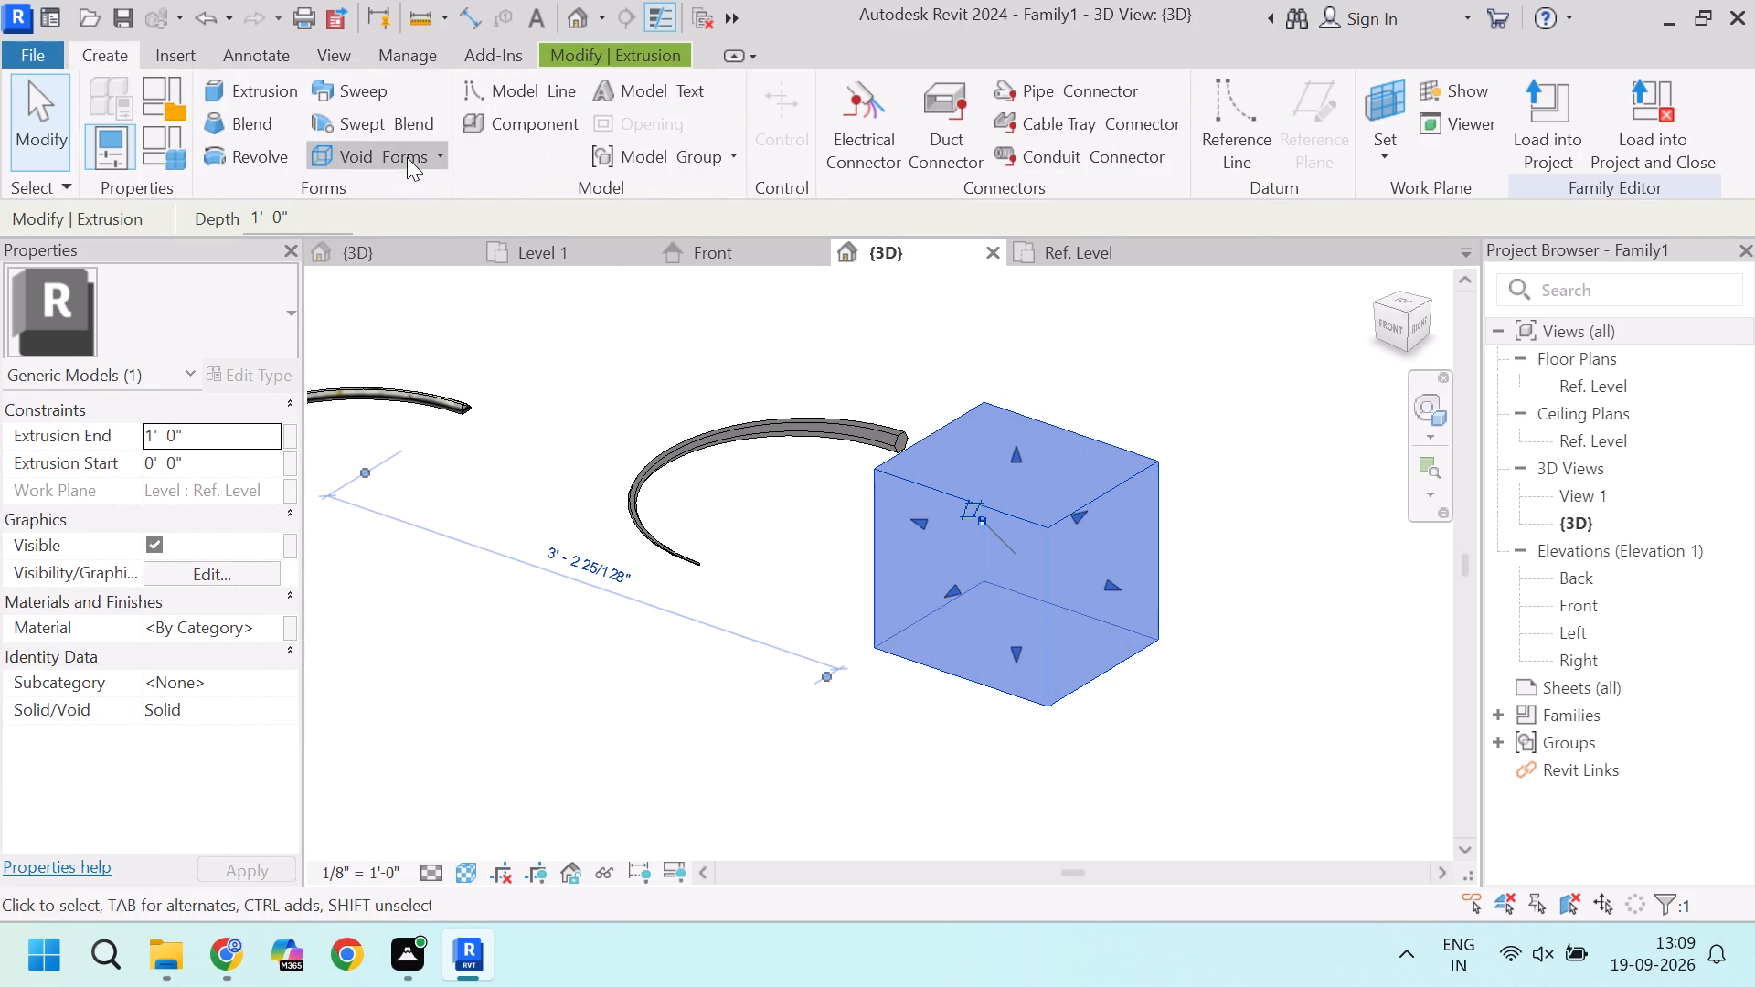
left_click(420, 430)
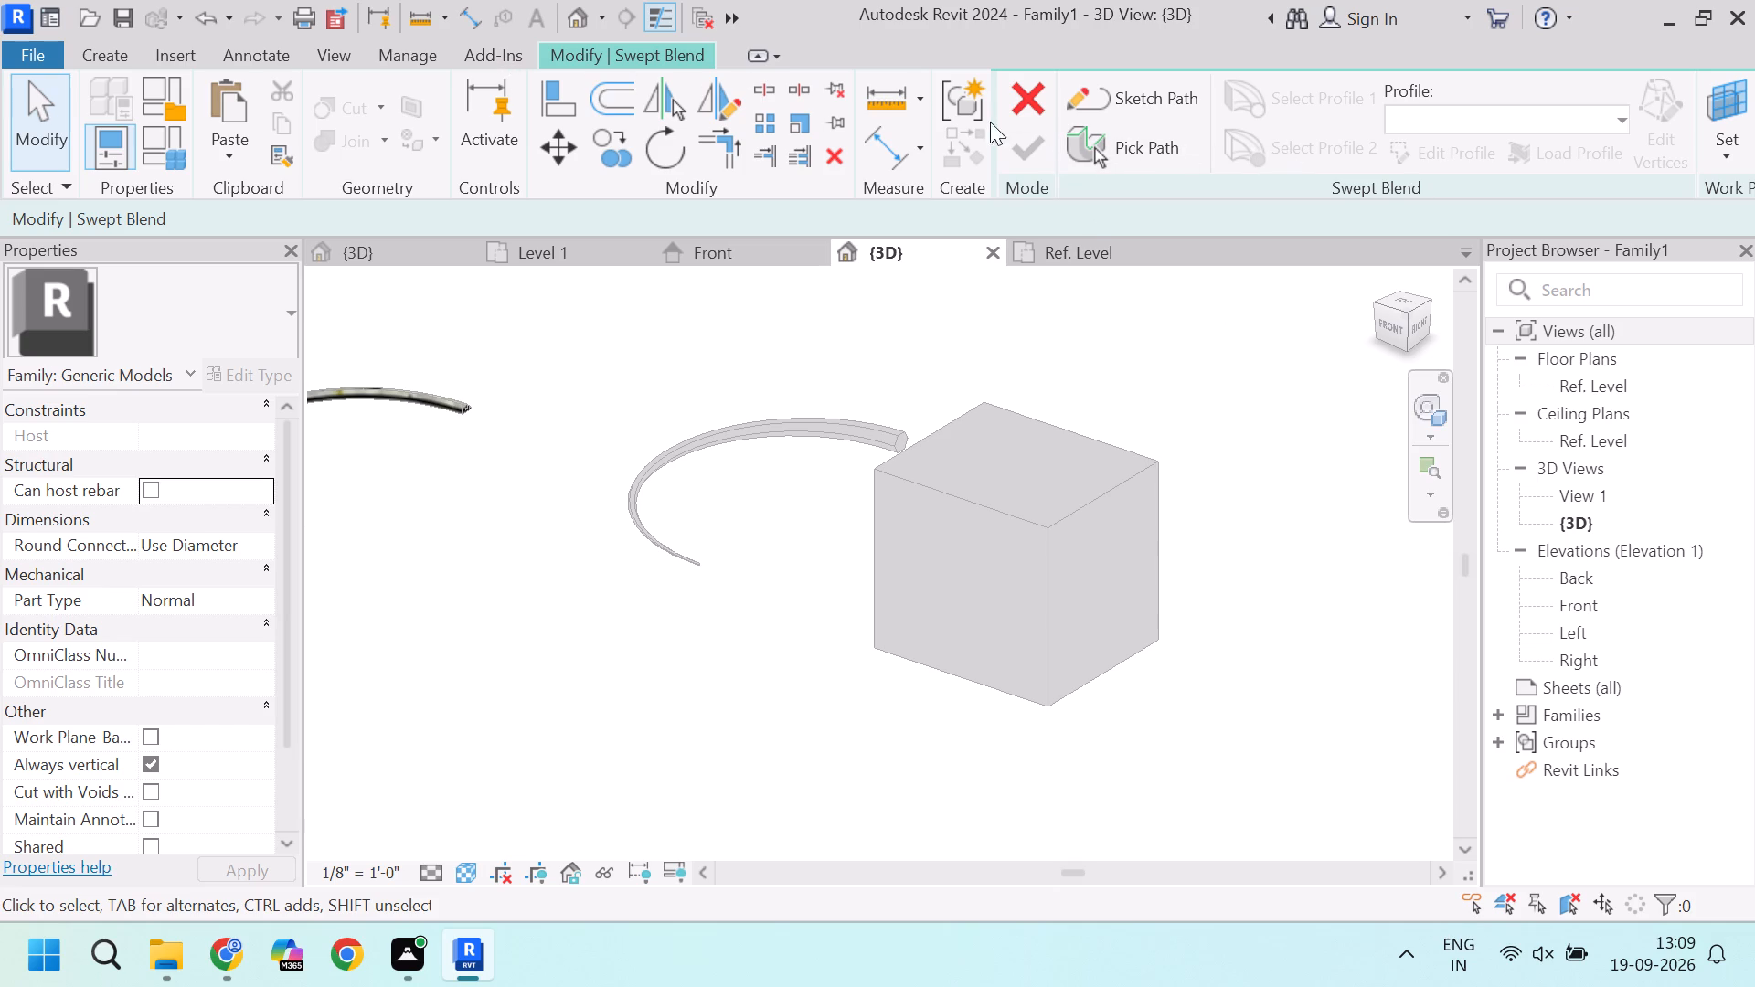
left_click(256, 52)
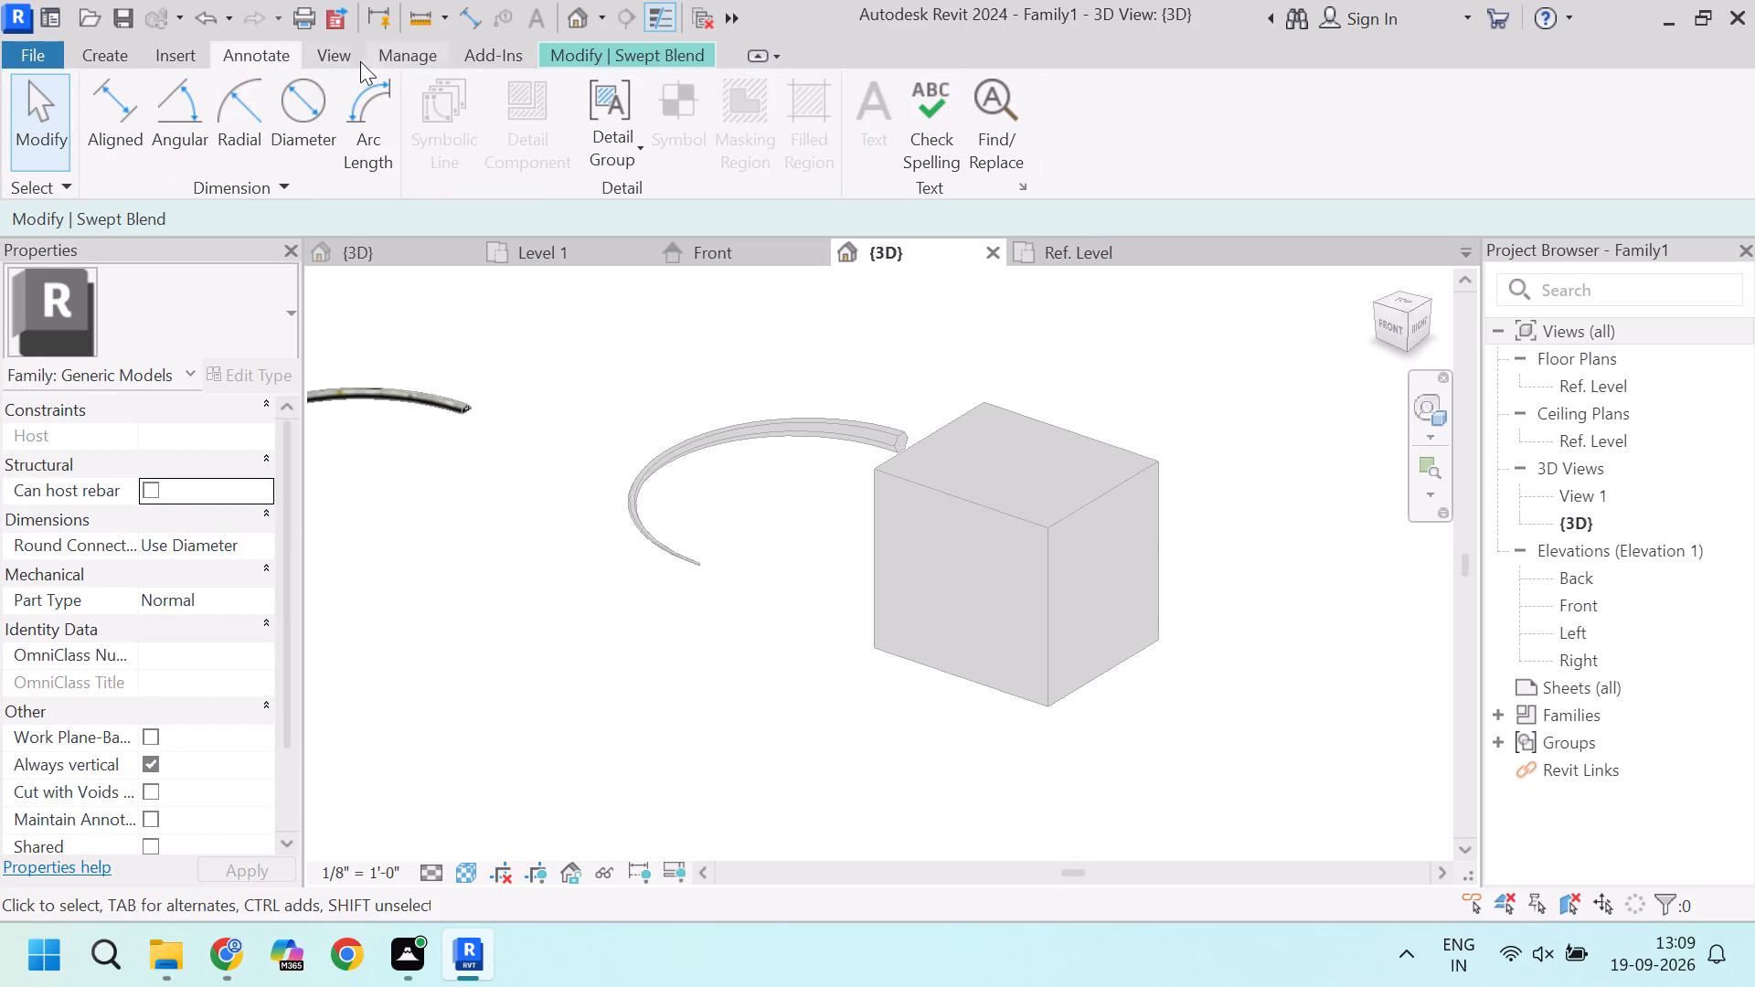
left_click(336, 60)
left_click(396, 58)
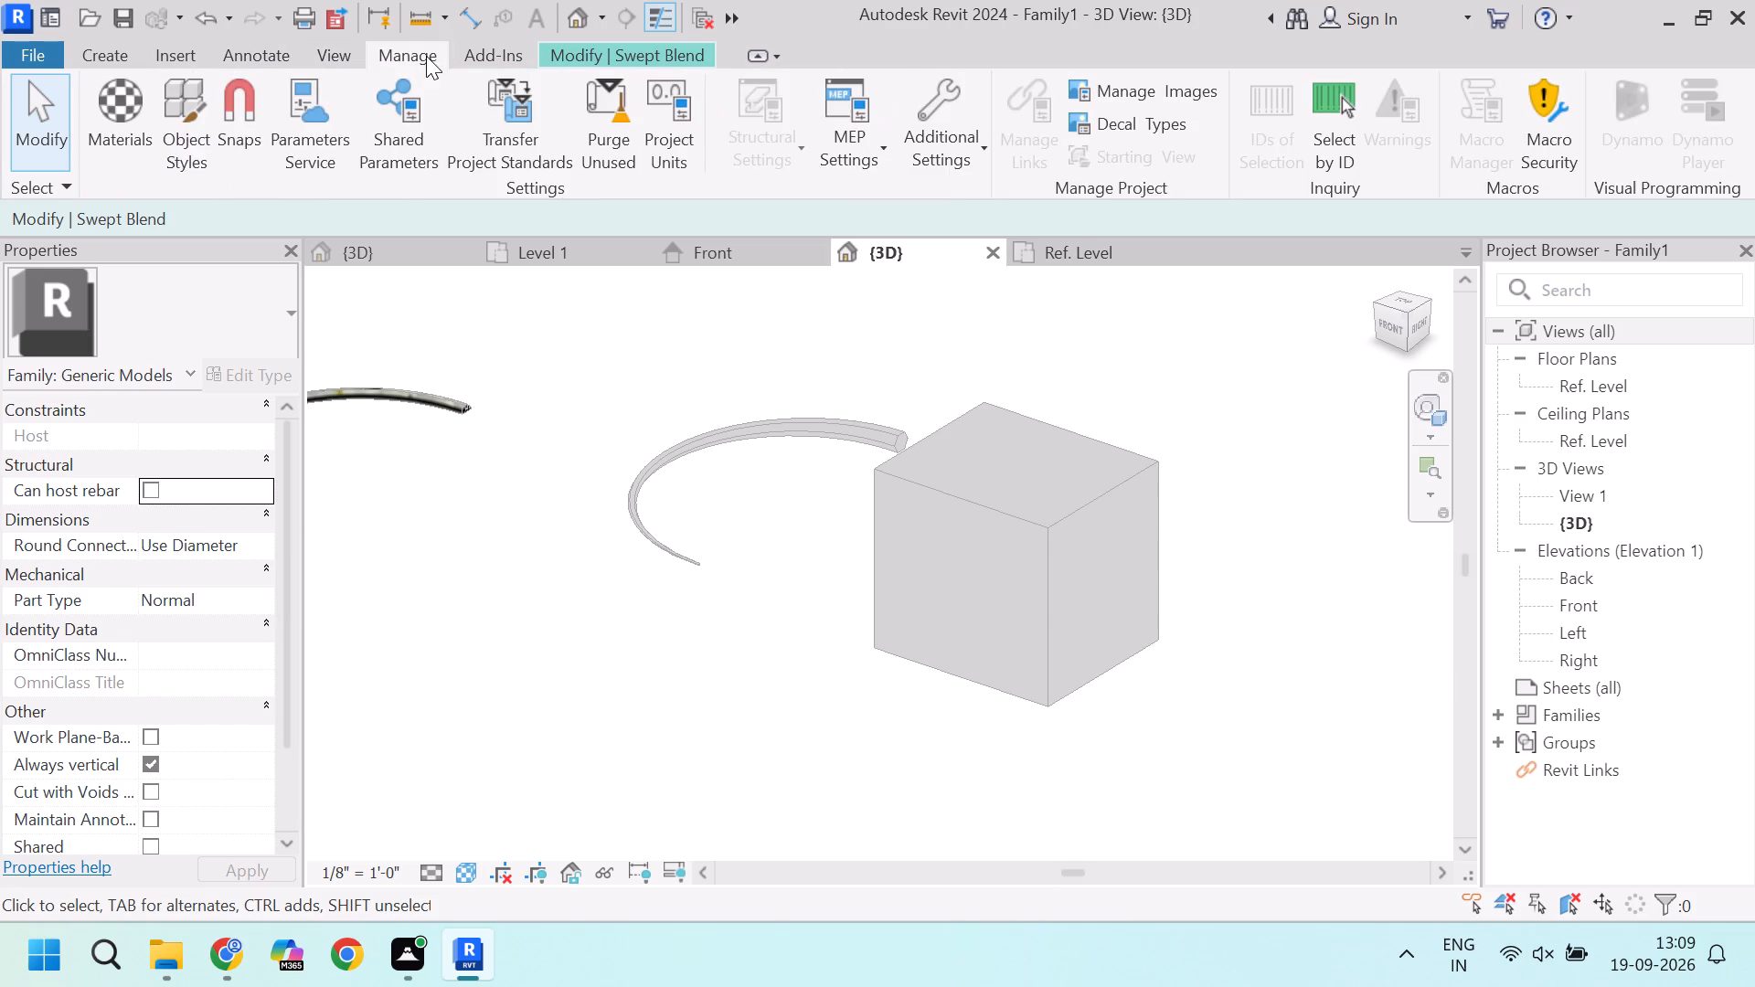
left_click(477, 57)
left_click(133, 51)
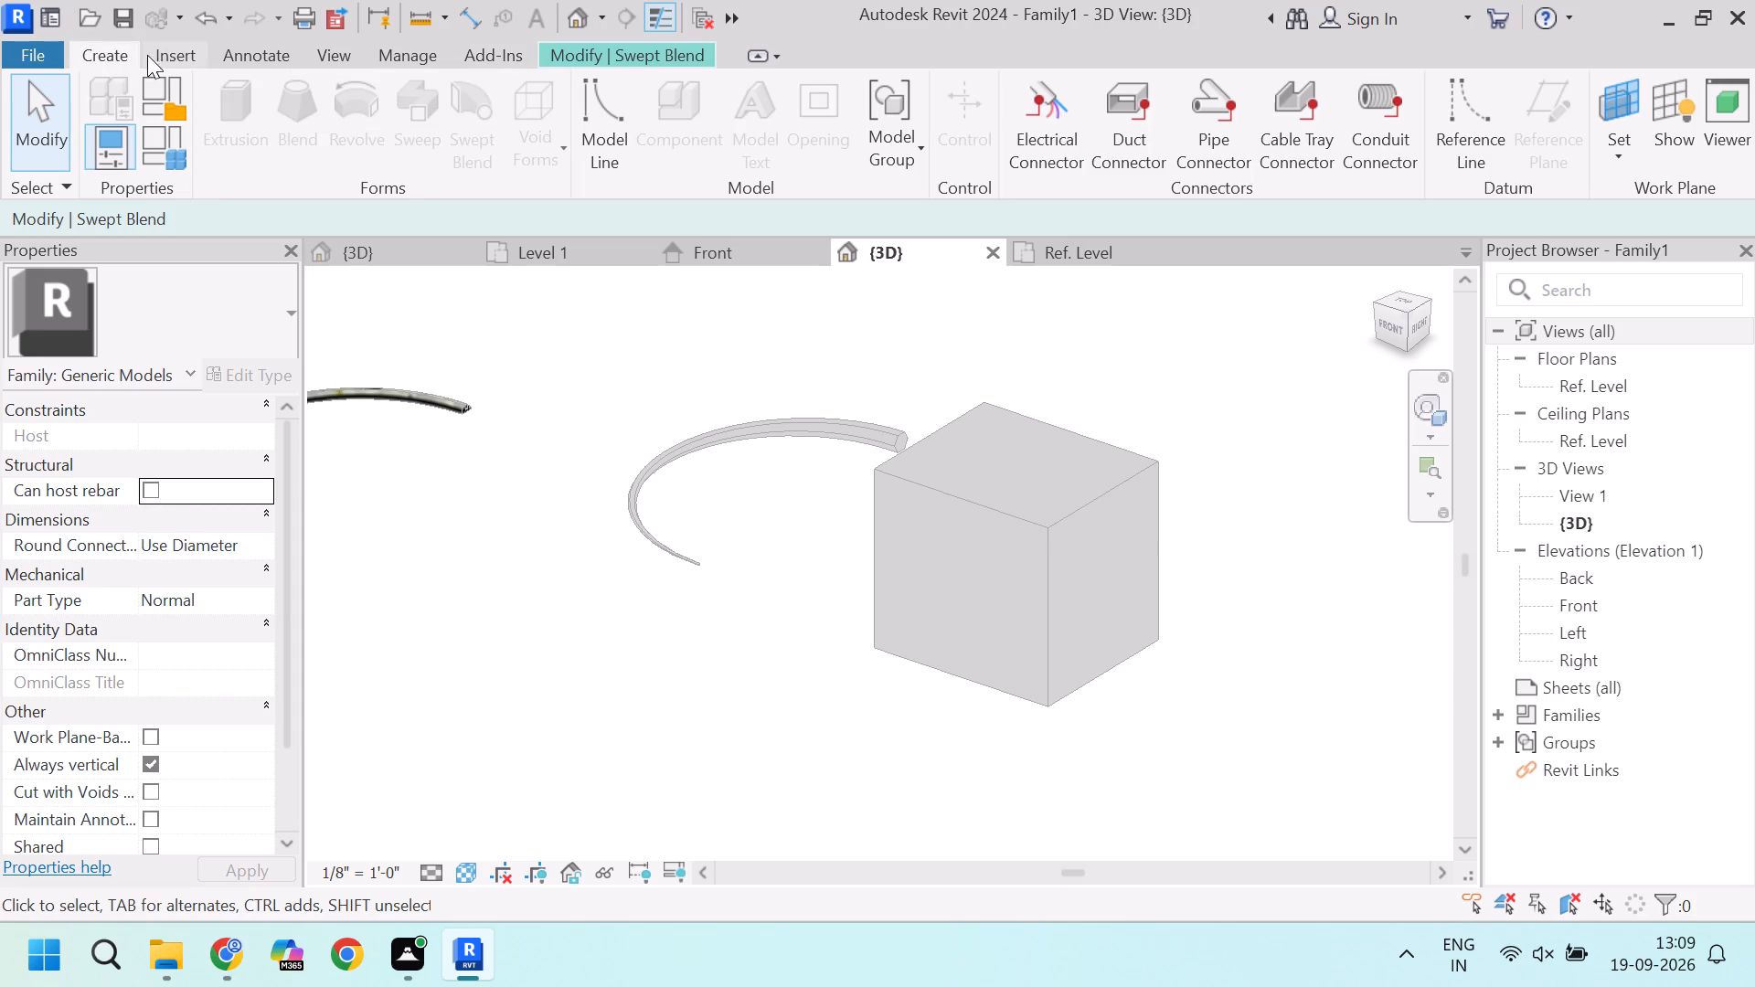
left_click(167, 55)
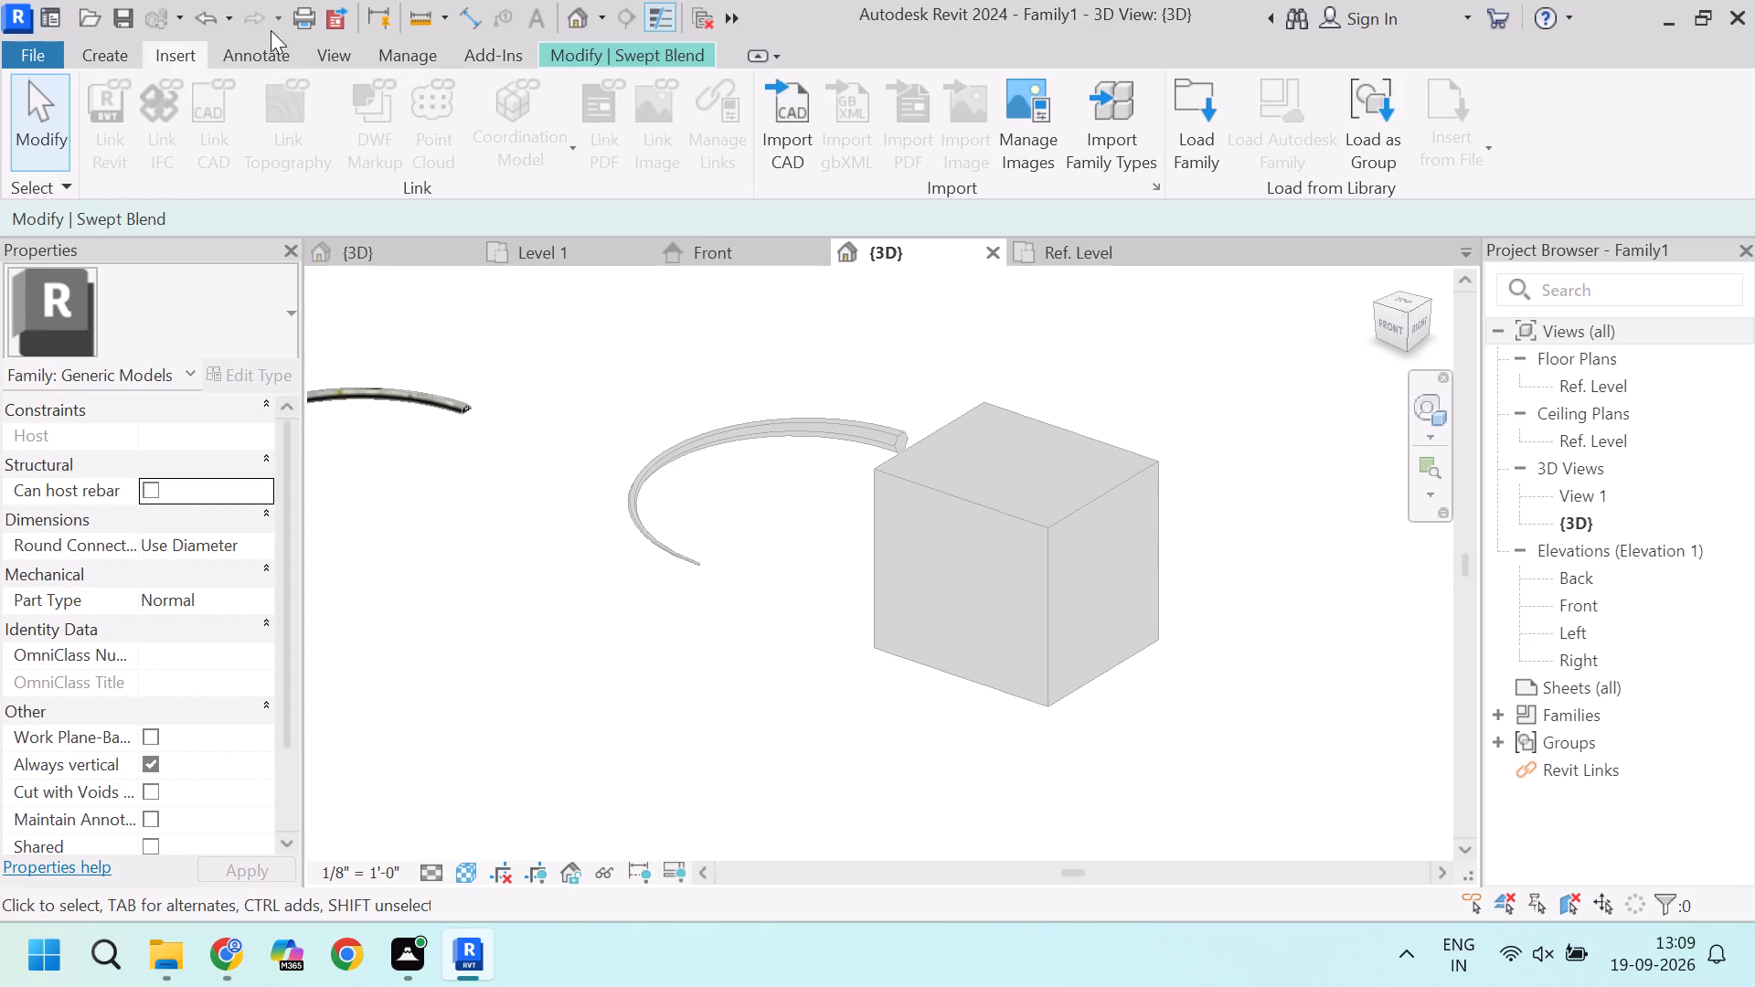
left_click(116, 48)
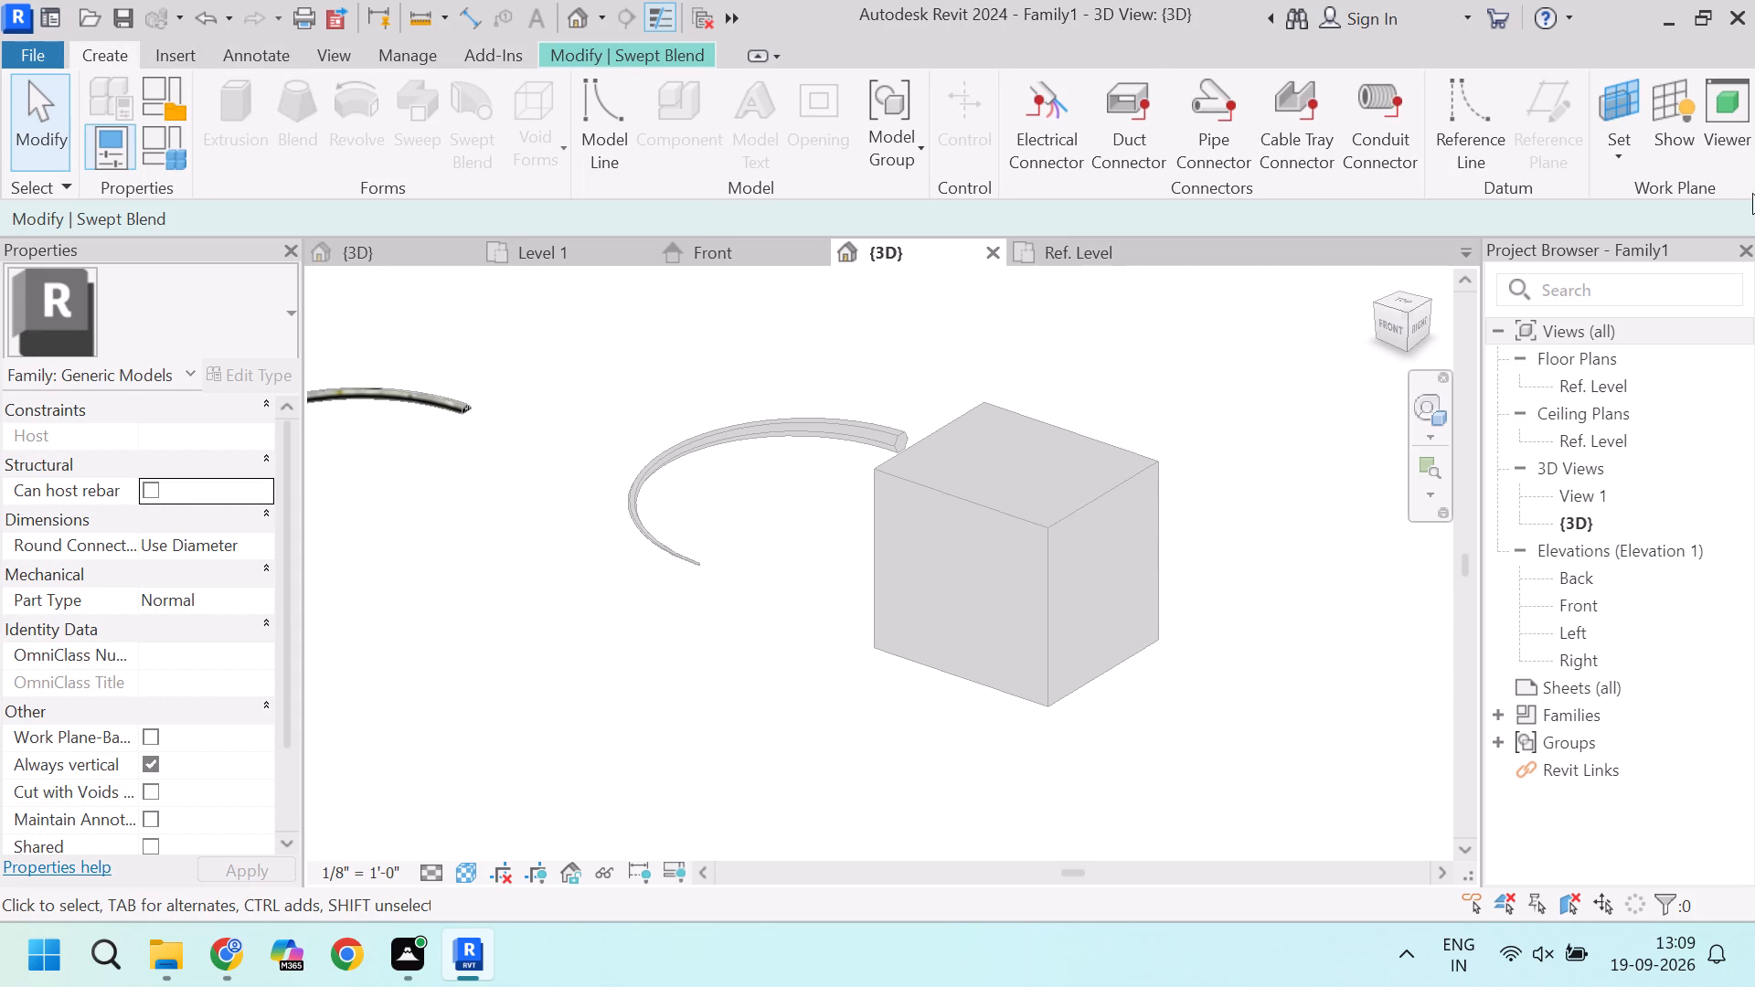
left_click(1665, 135)
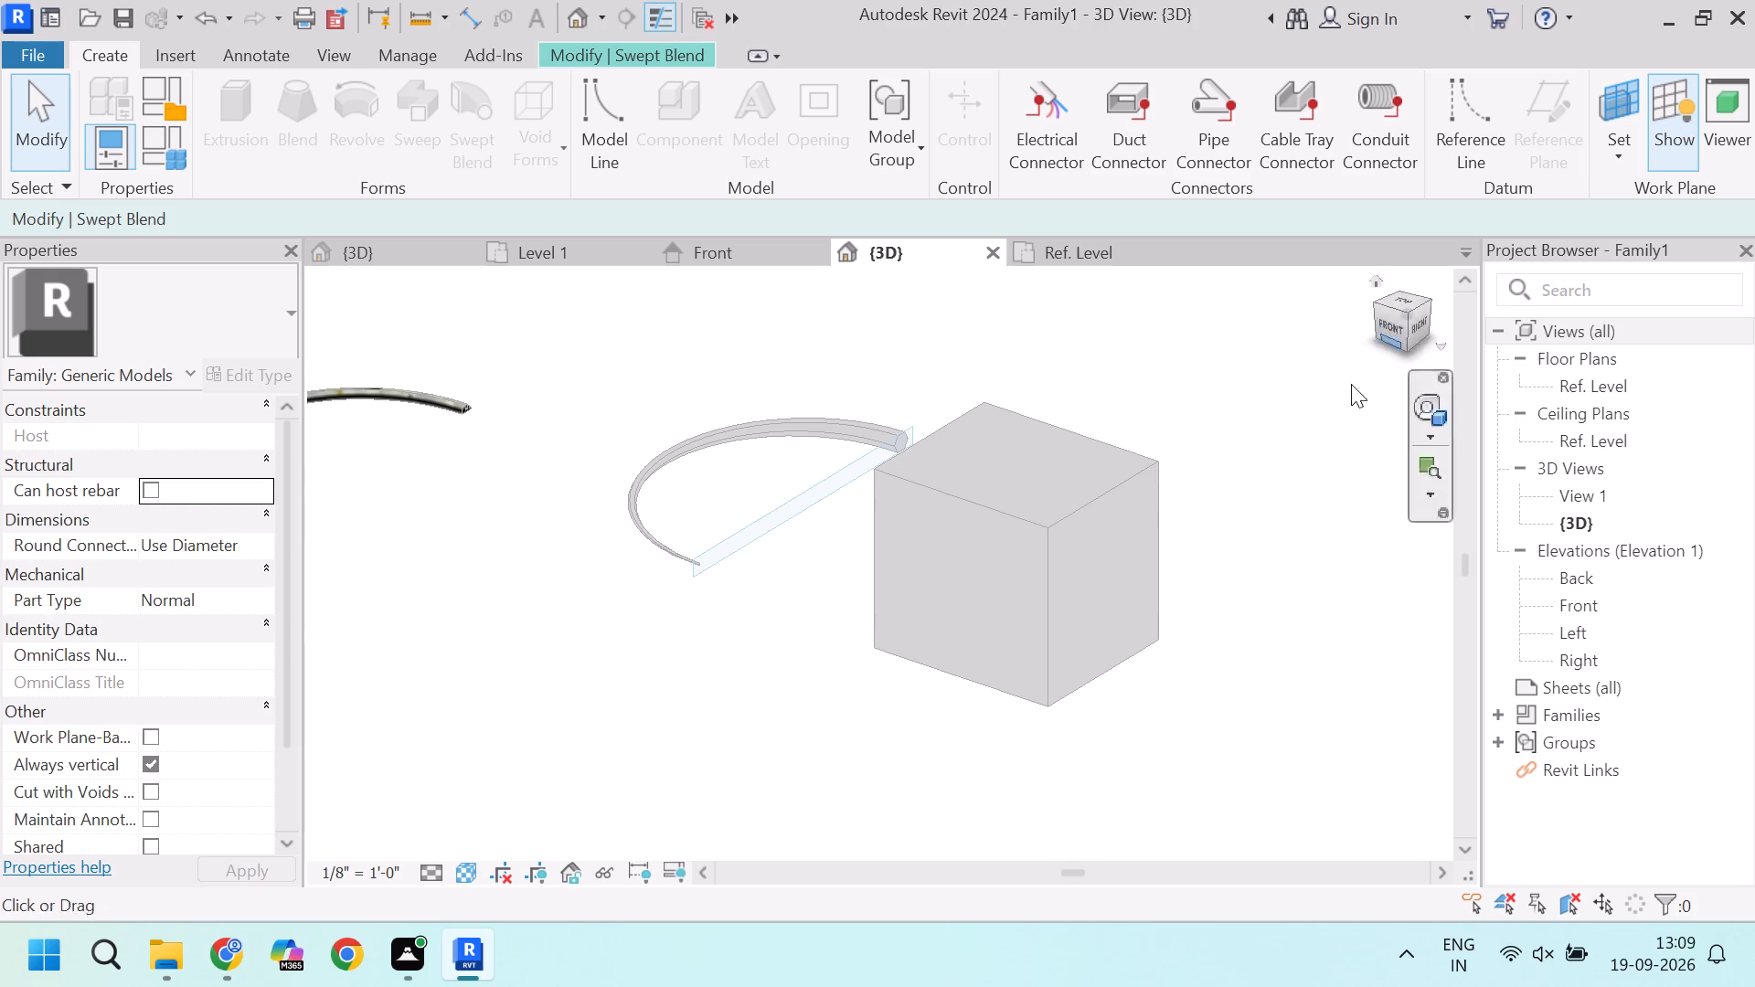
left_click(1633, 142)
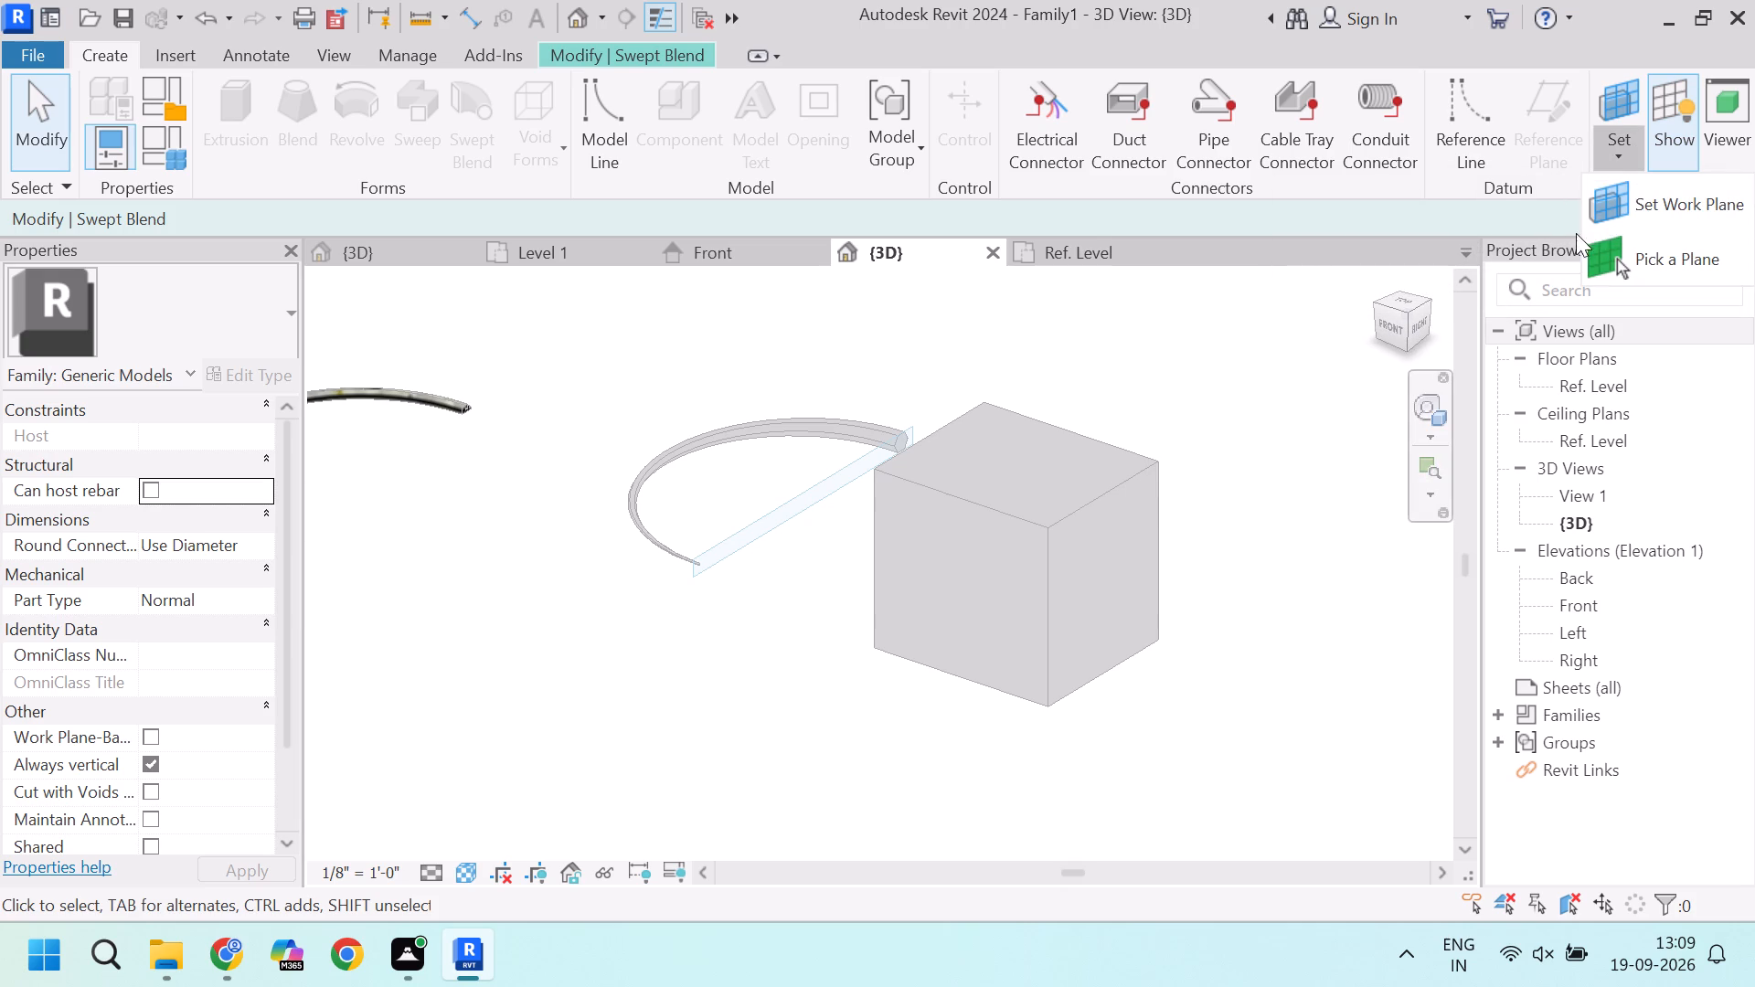
left_click(1616, 251)
scroll(1055, 504, "up", 3)
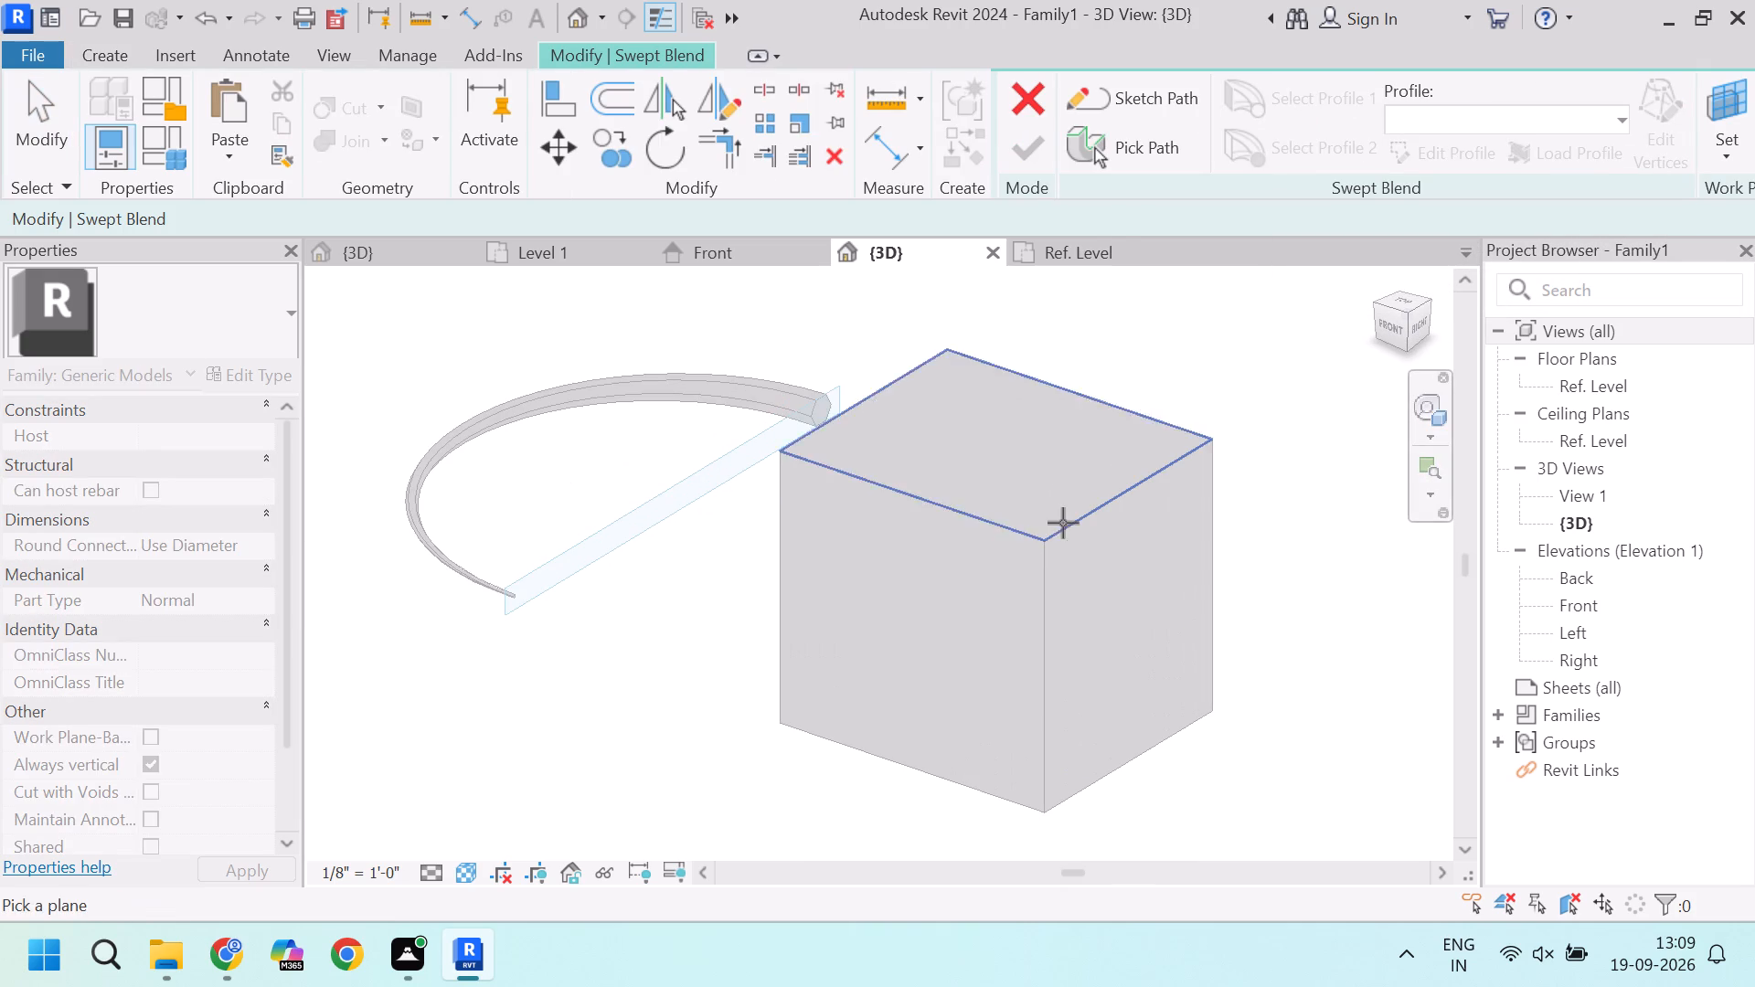
left_click(1058, 522)
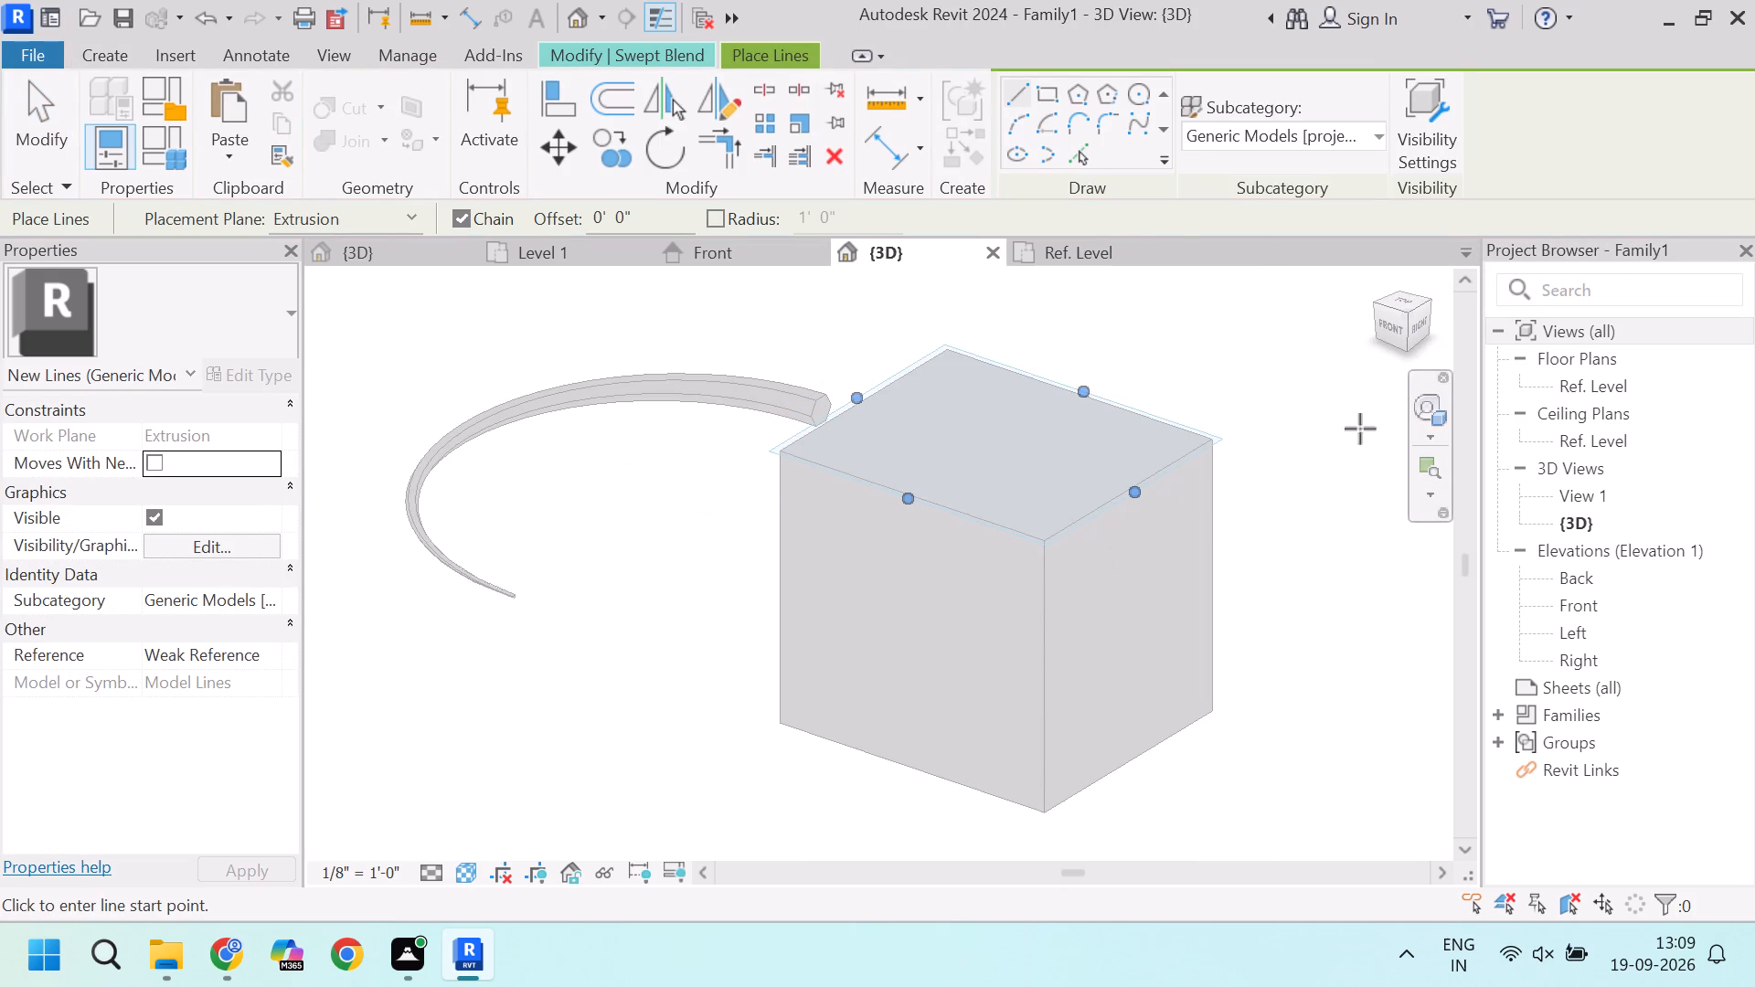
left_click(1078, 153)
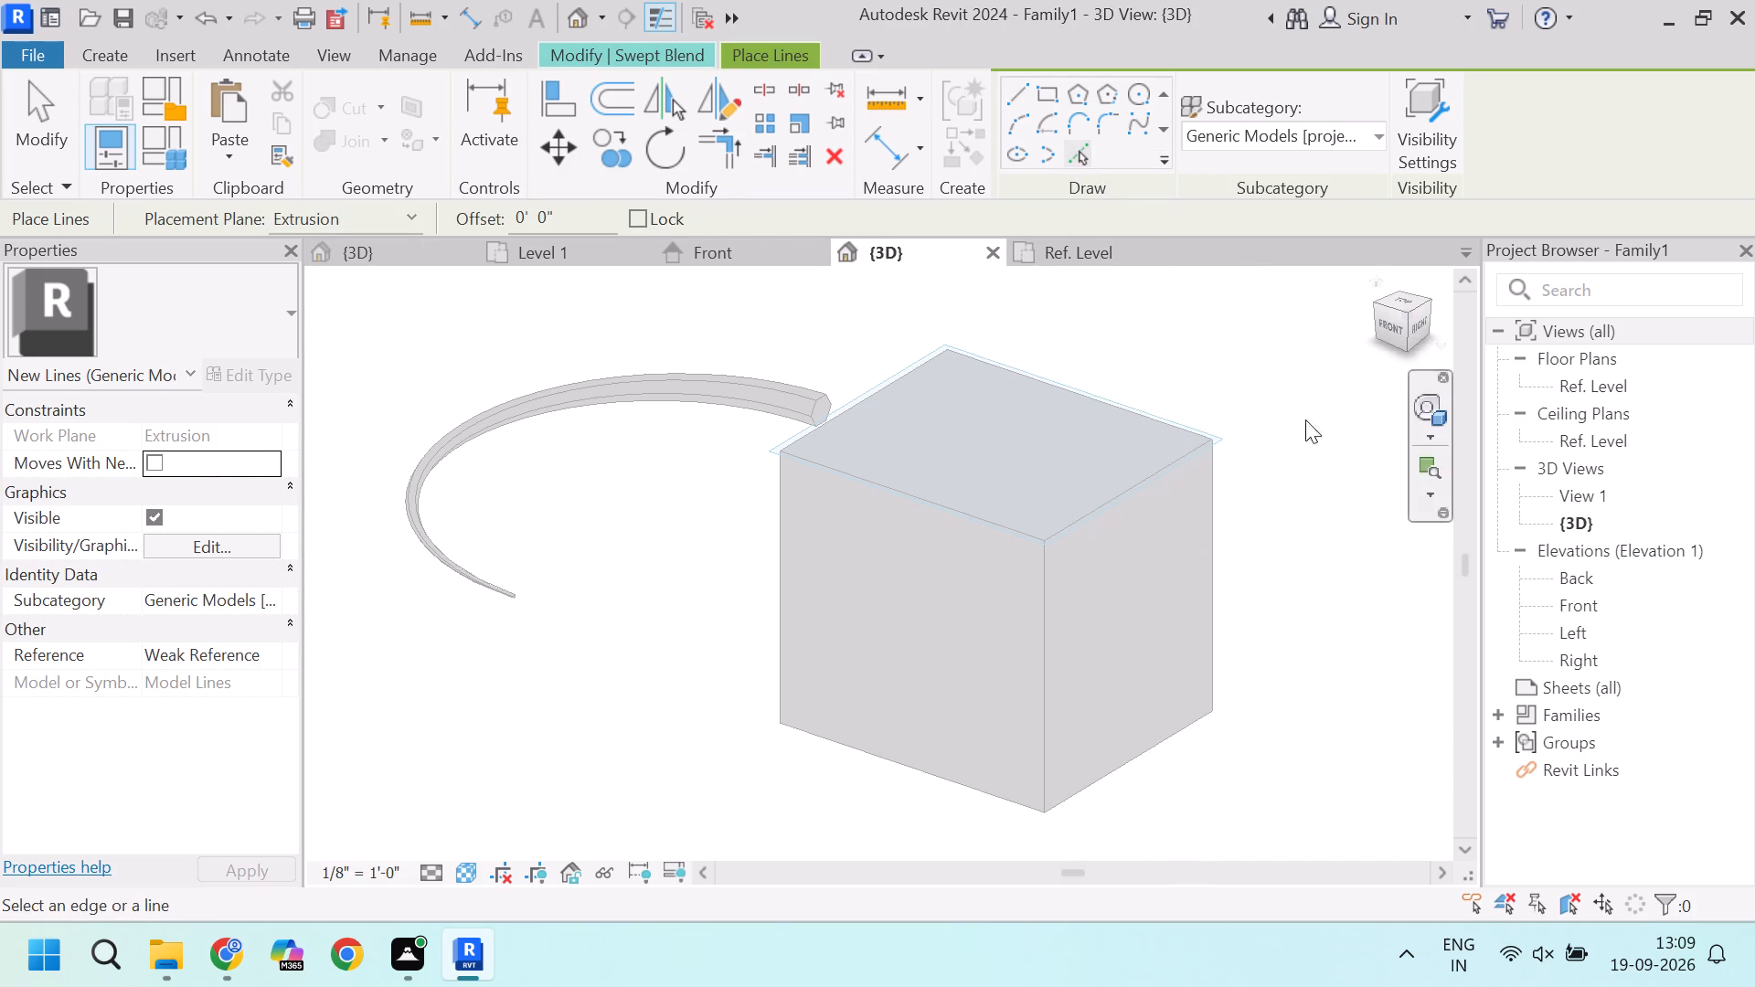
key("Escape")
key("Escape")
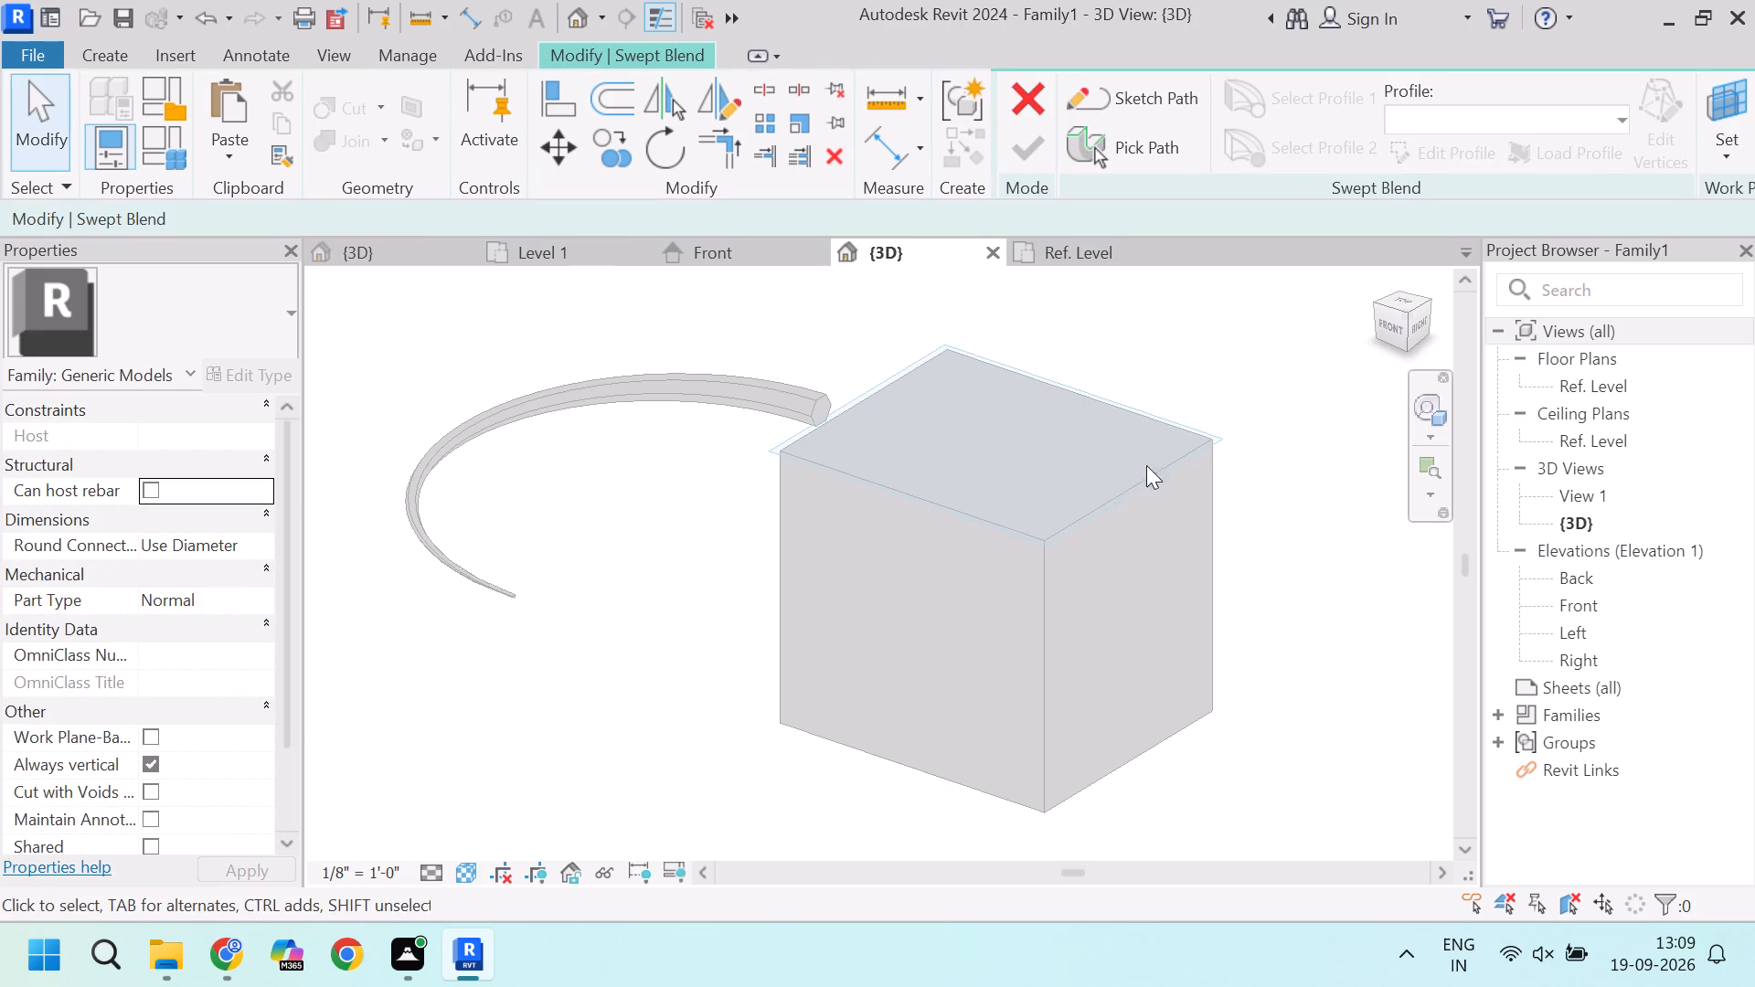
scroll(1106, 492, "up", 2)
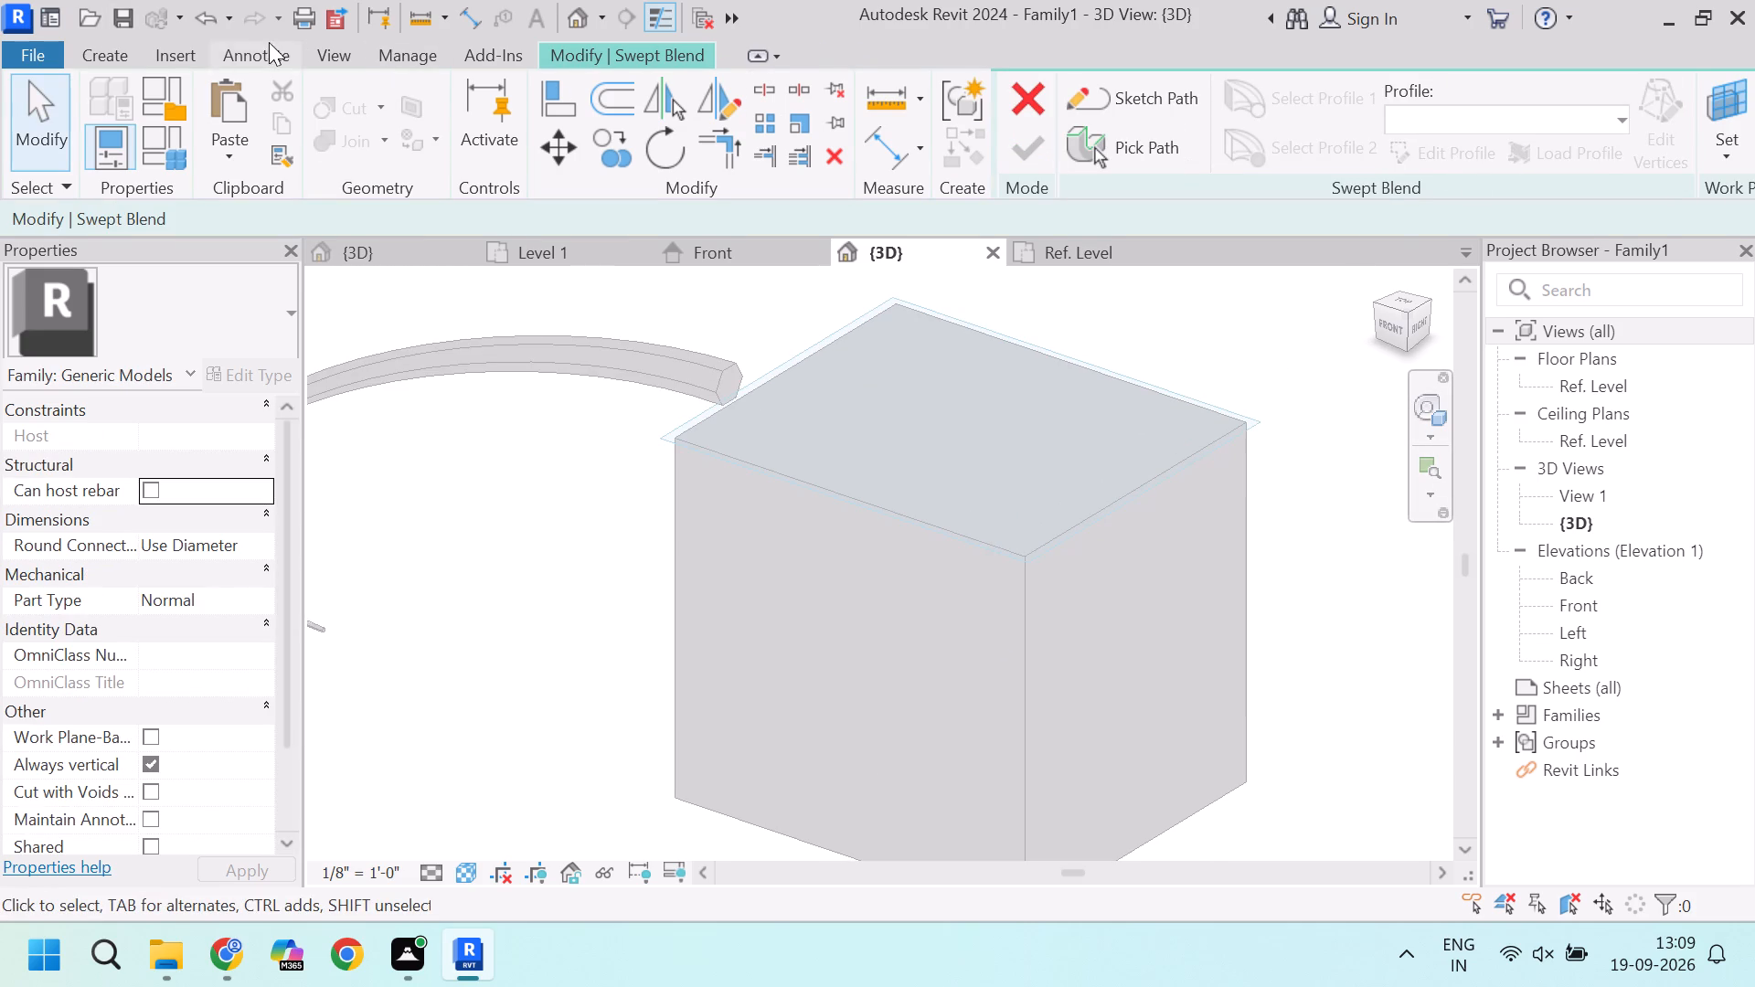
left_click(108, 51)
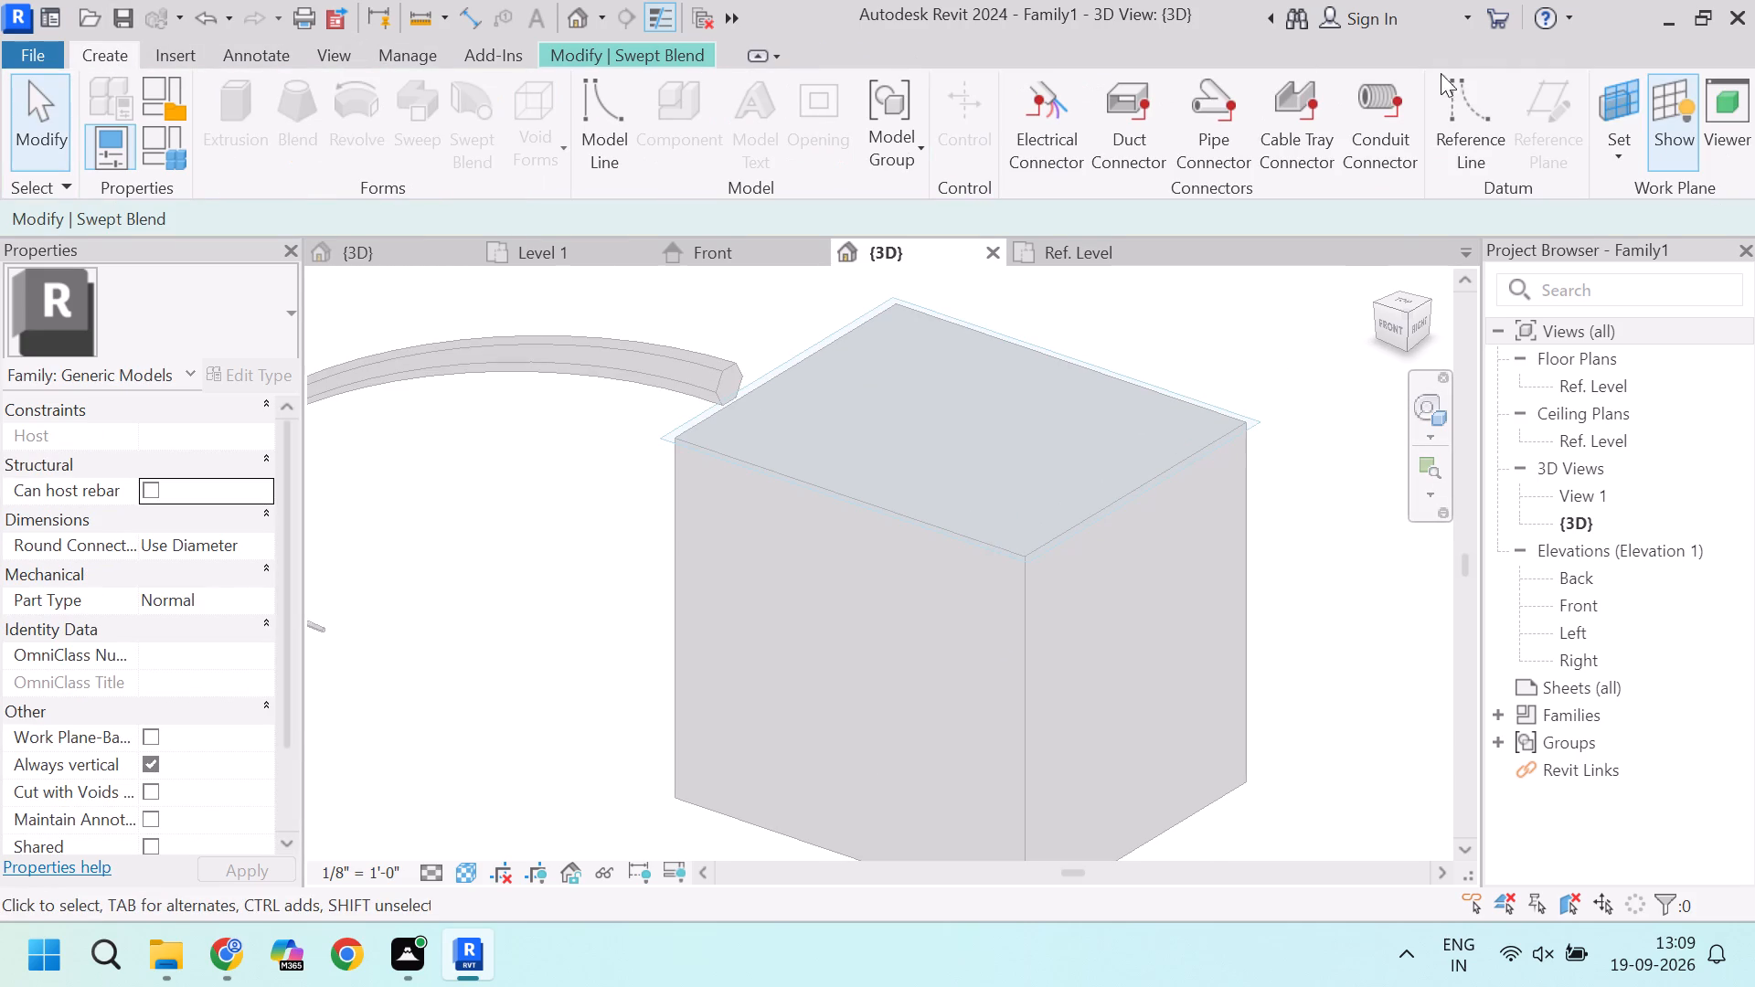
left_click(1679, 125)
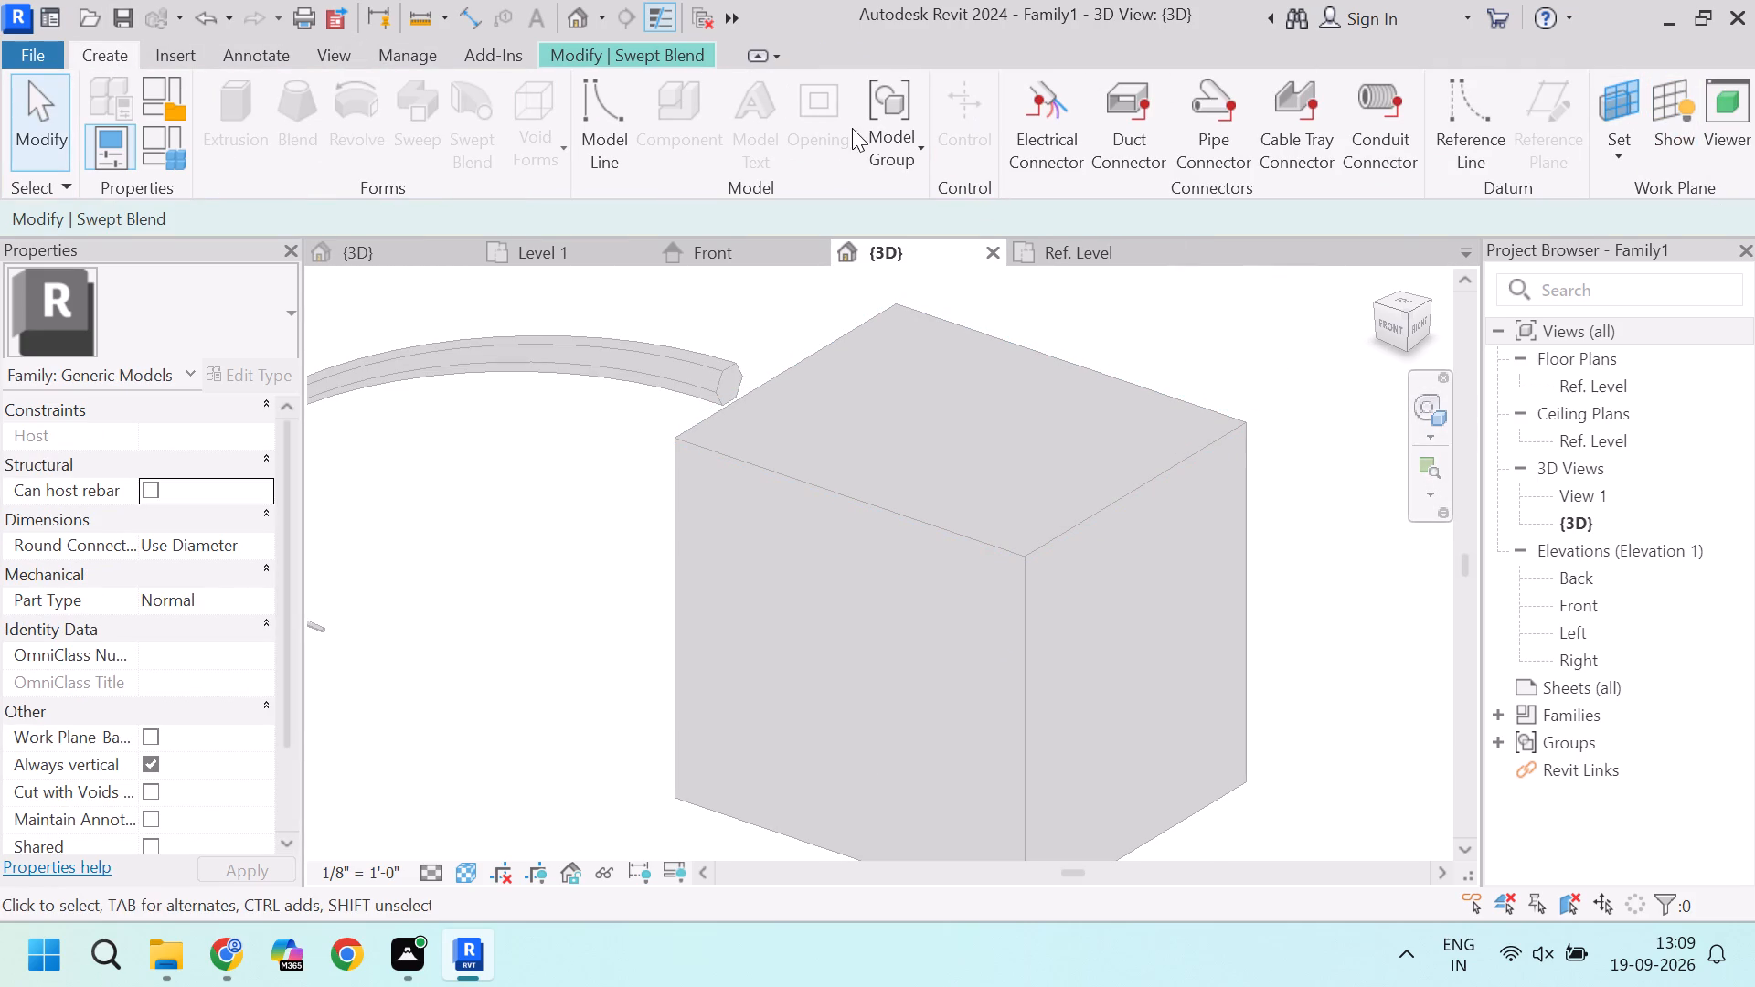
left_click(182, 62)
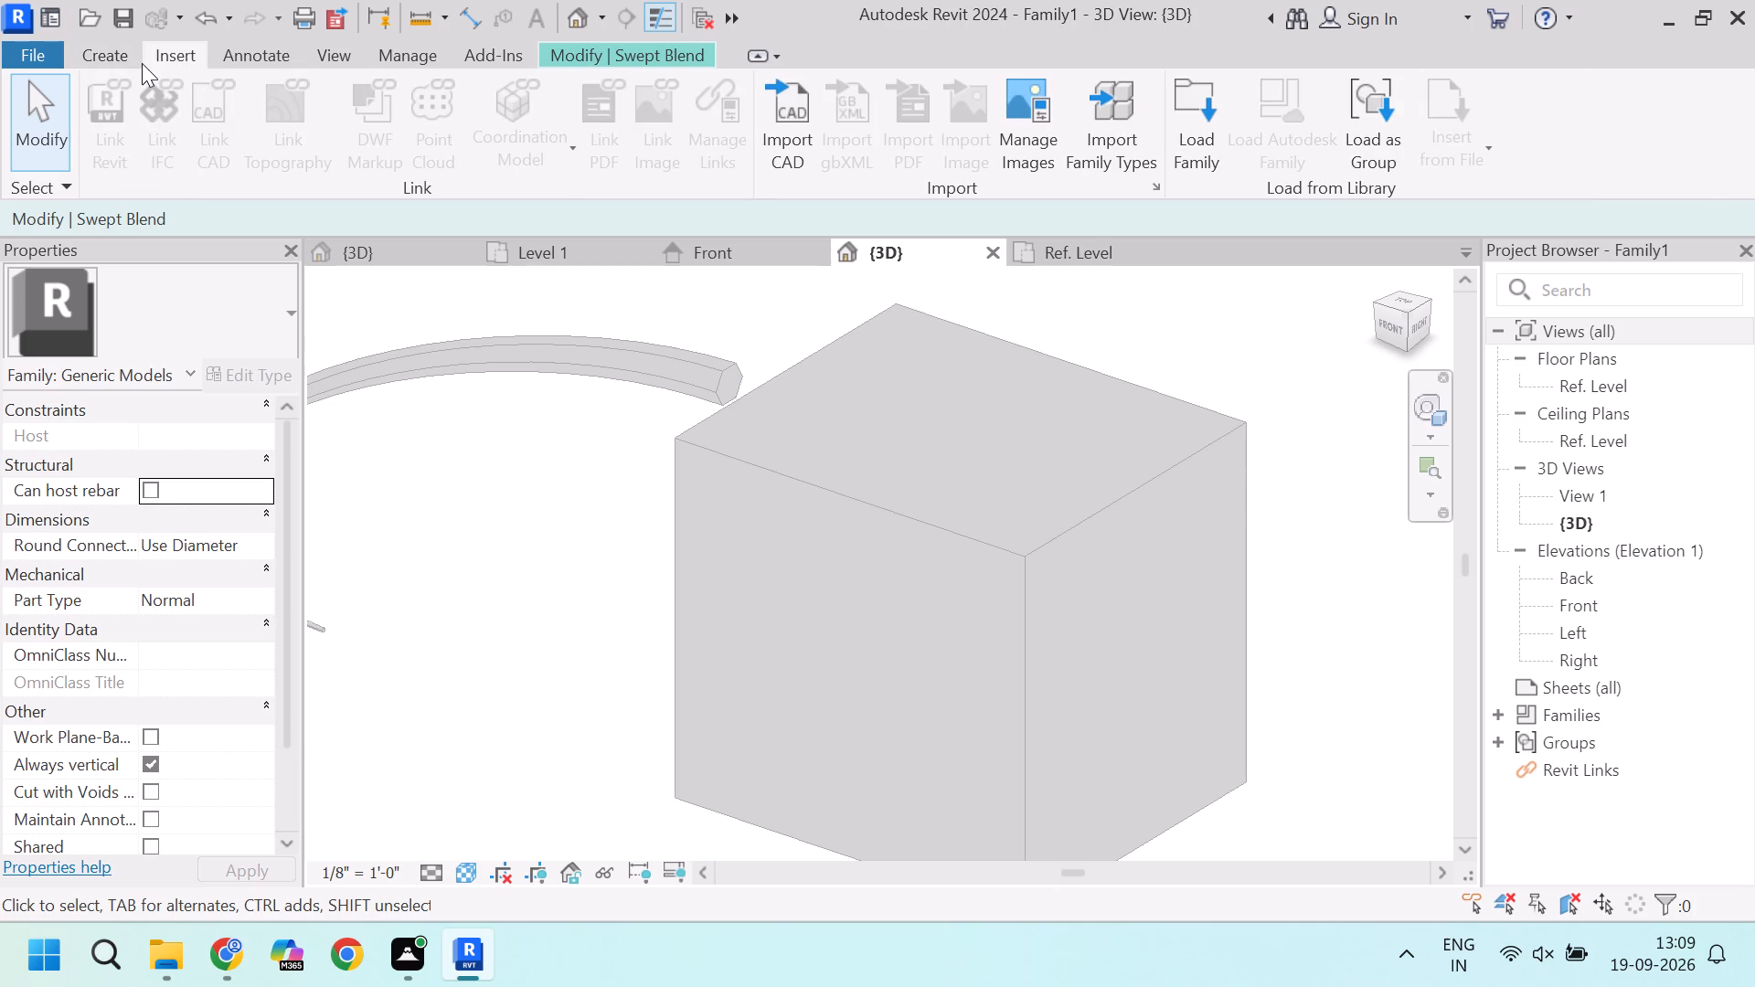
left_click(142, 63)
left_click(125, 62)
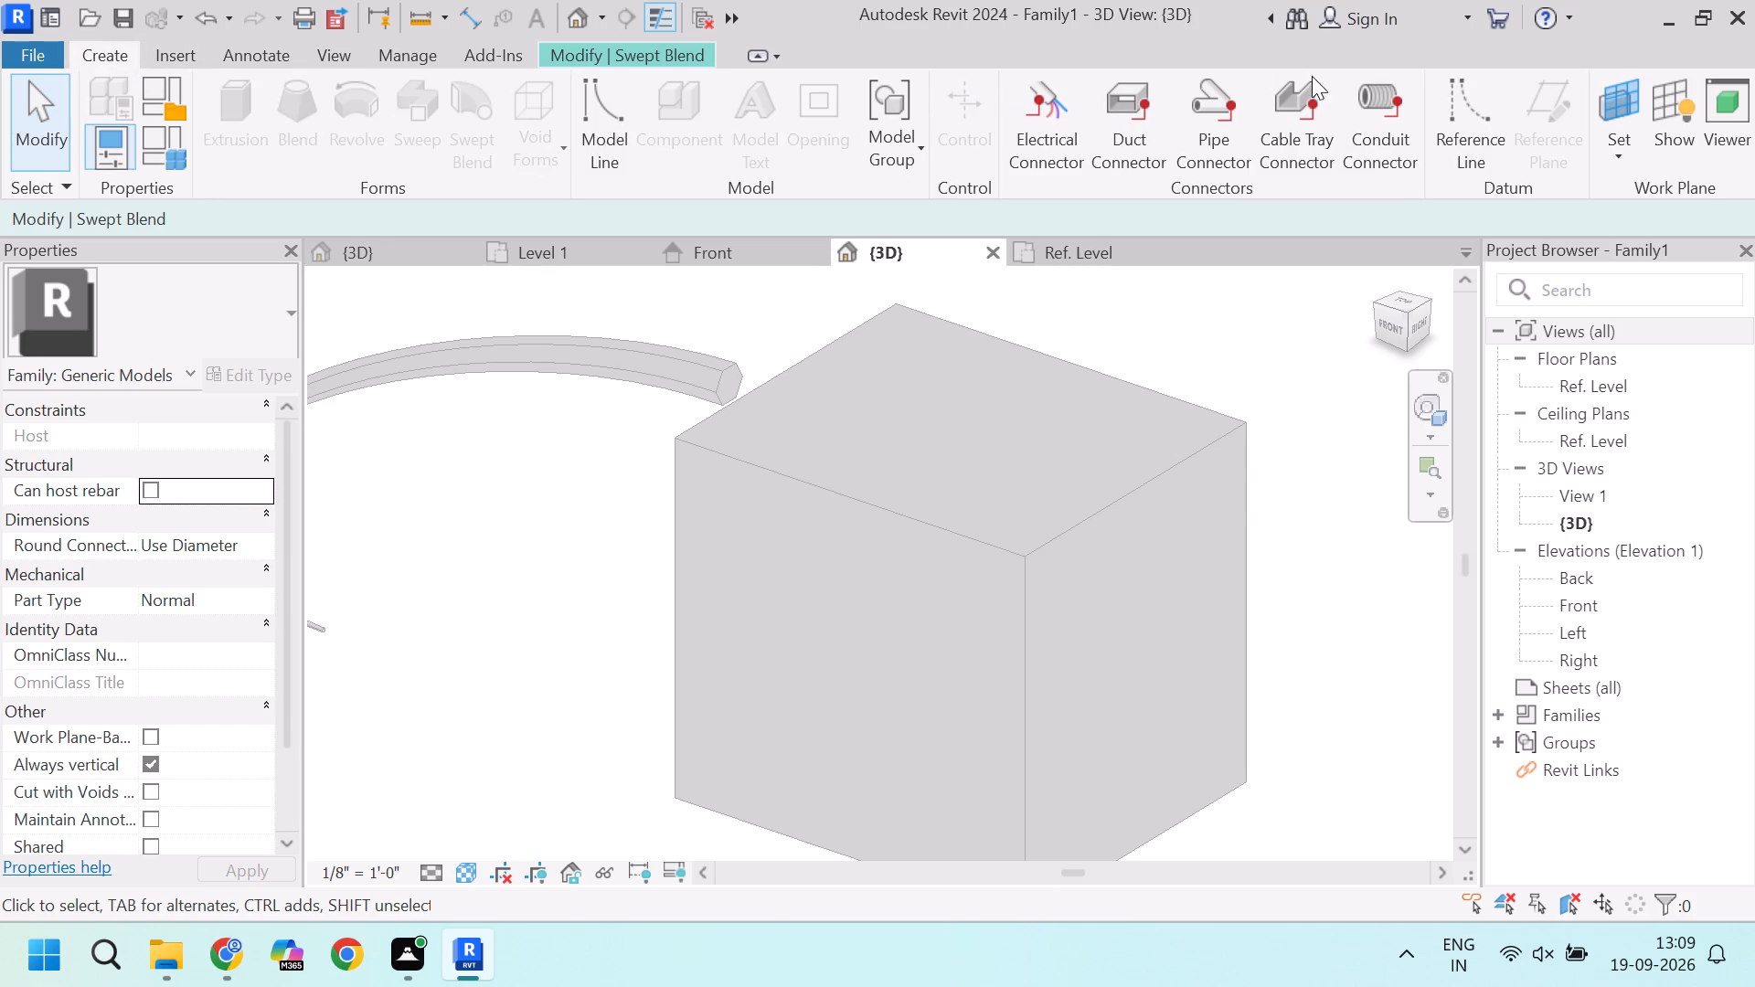
Sketch the void swept blend's path by picking the block's top edge along its Right face, and finish the path.
left_click(622, 48)
left_click(1161, 99)
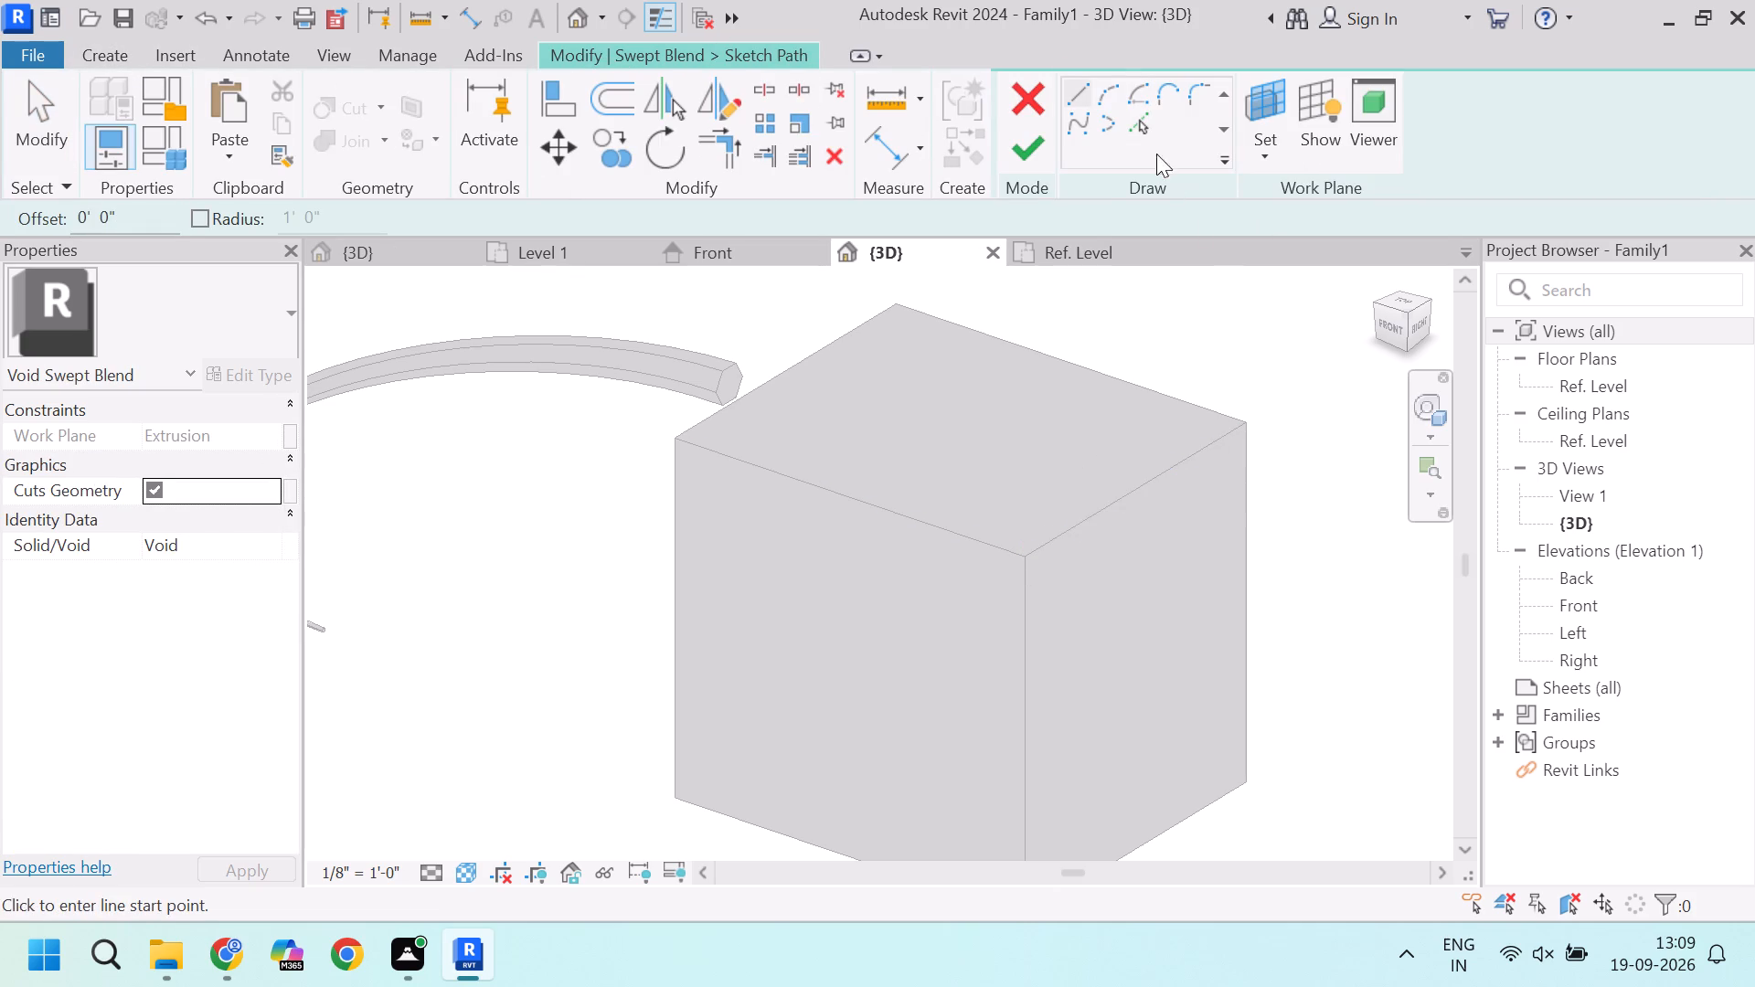
left_click(1147, 125)
left_click(1115, 504)
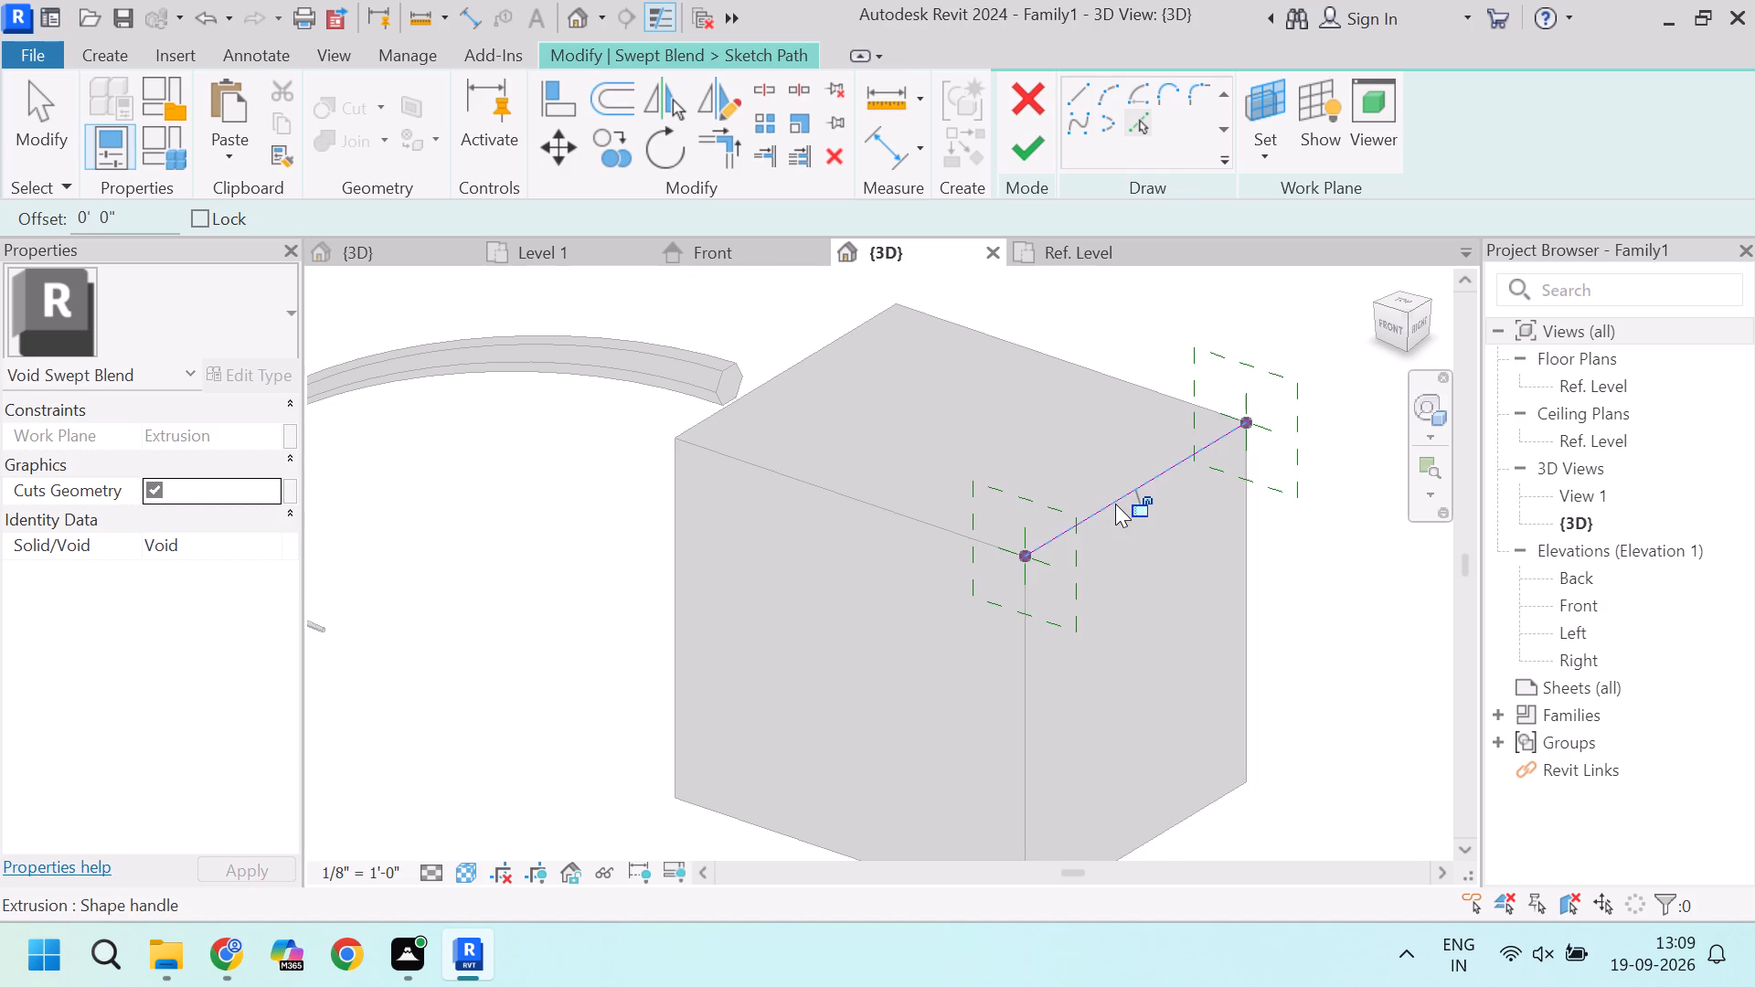
left_click(1028, 153)
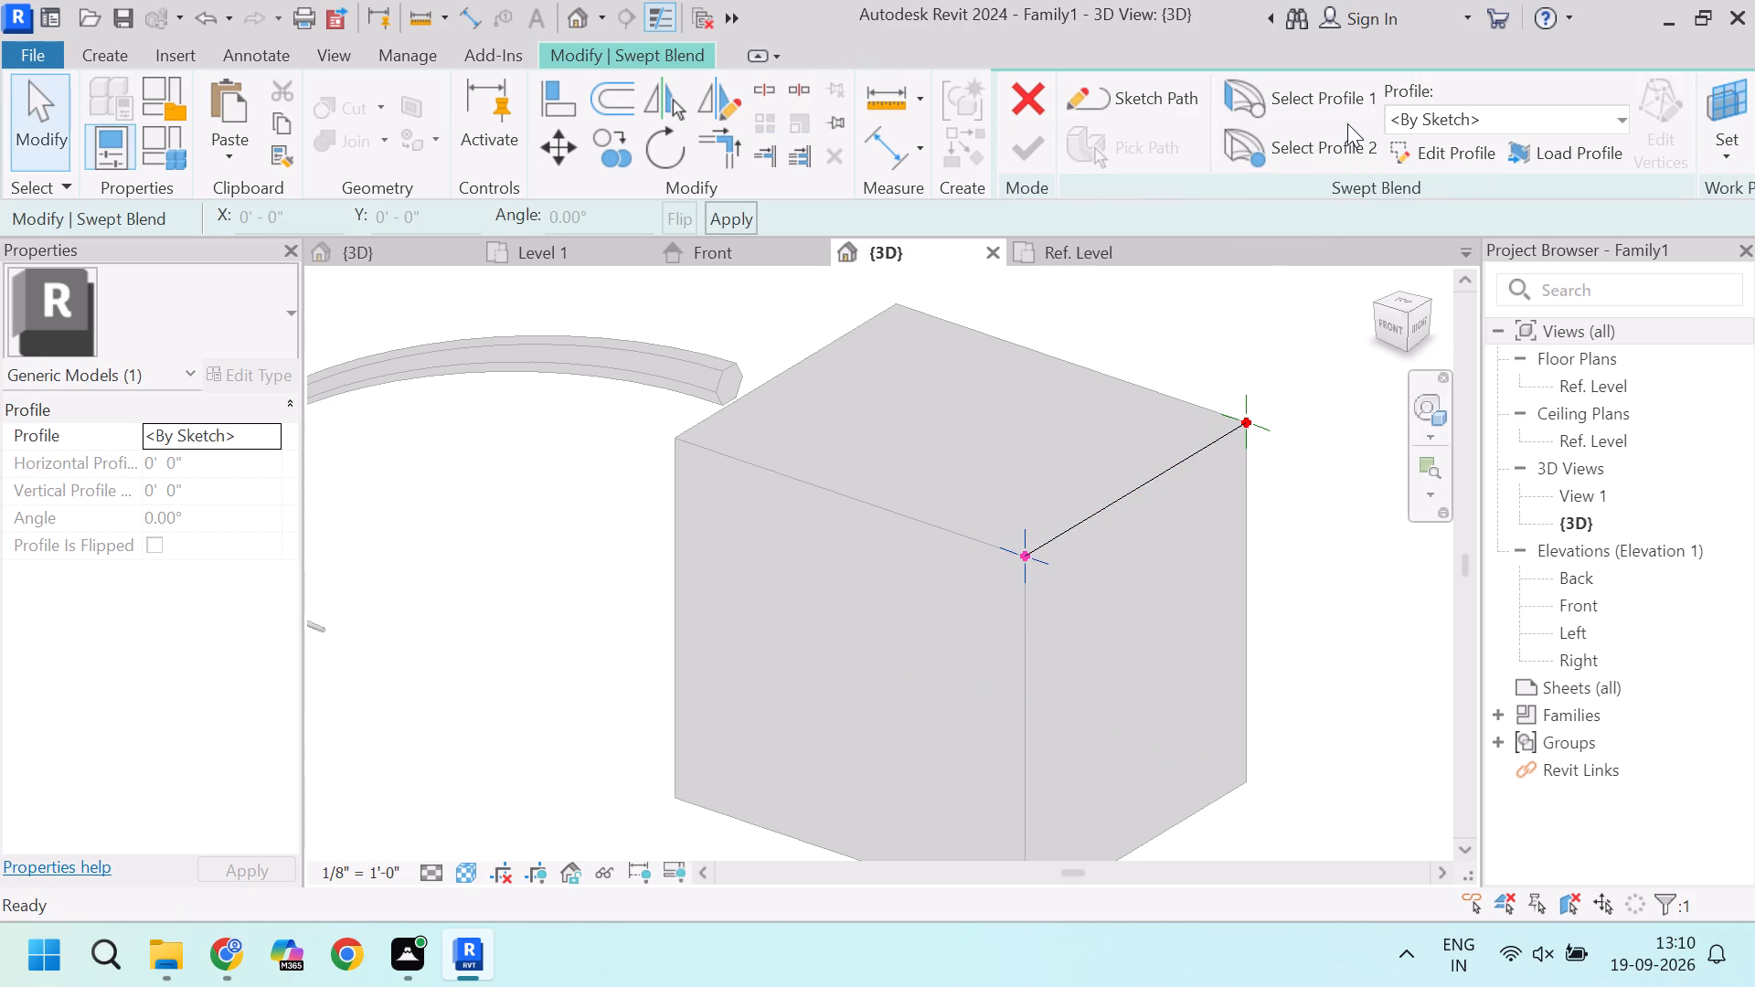
Sketch Profile 1 as a circle of about 0'-0 1/4" radius centred on the path's end at the block's front corner.
left_click(1330, 97)
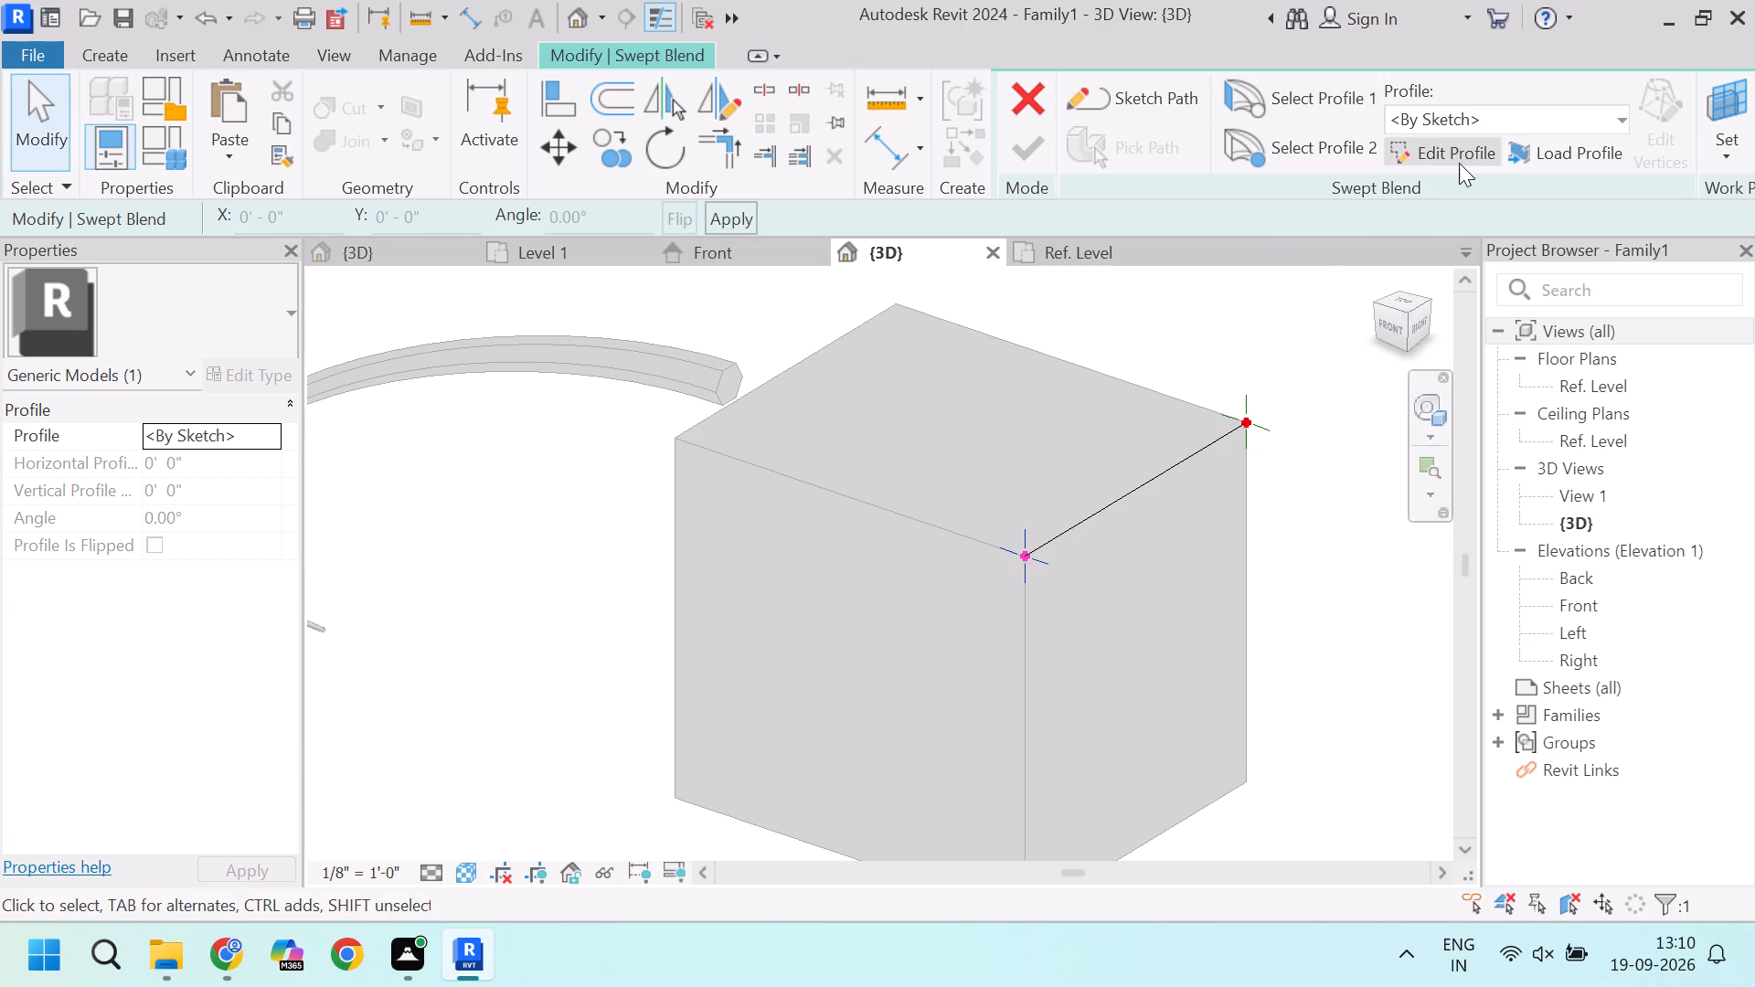
left_click(1459, 163)
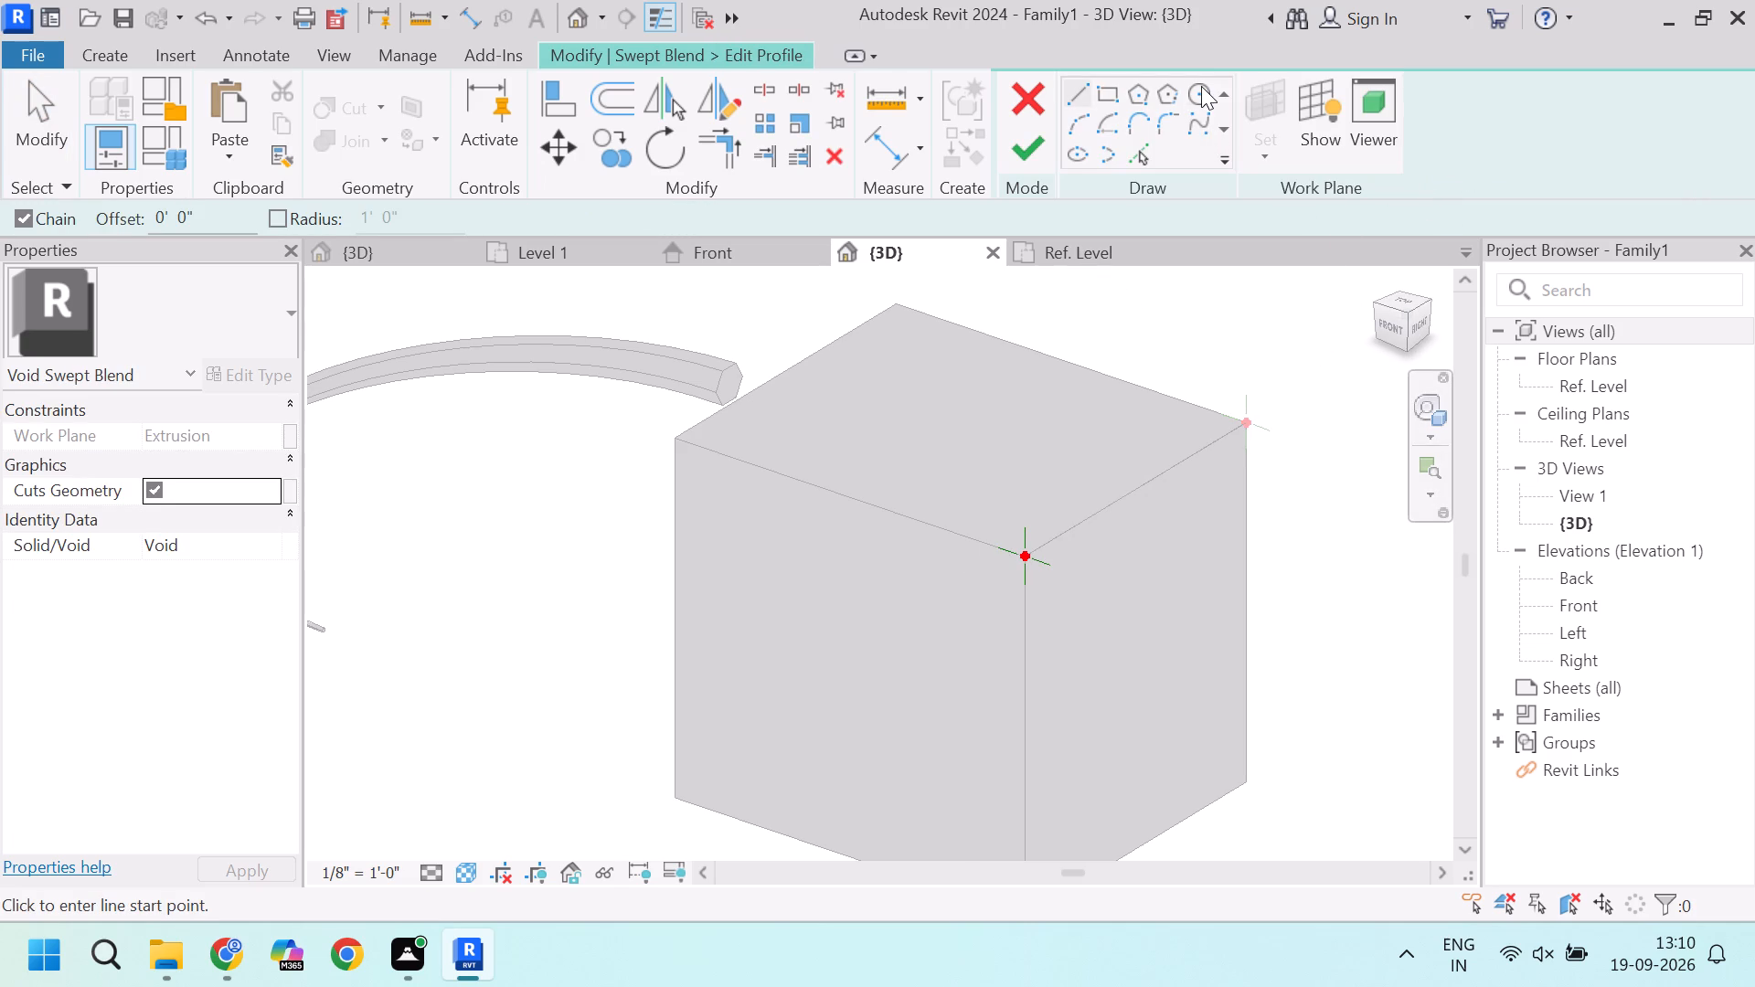
left_click(1201, 86)
scroll(1009, 564, "up", 5)
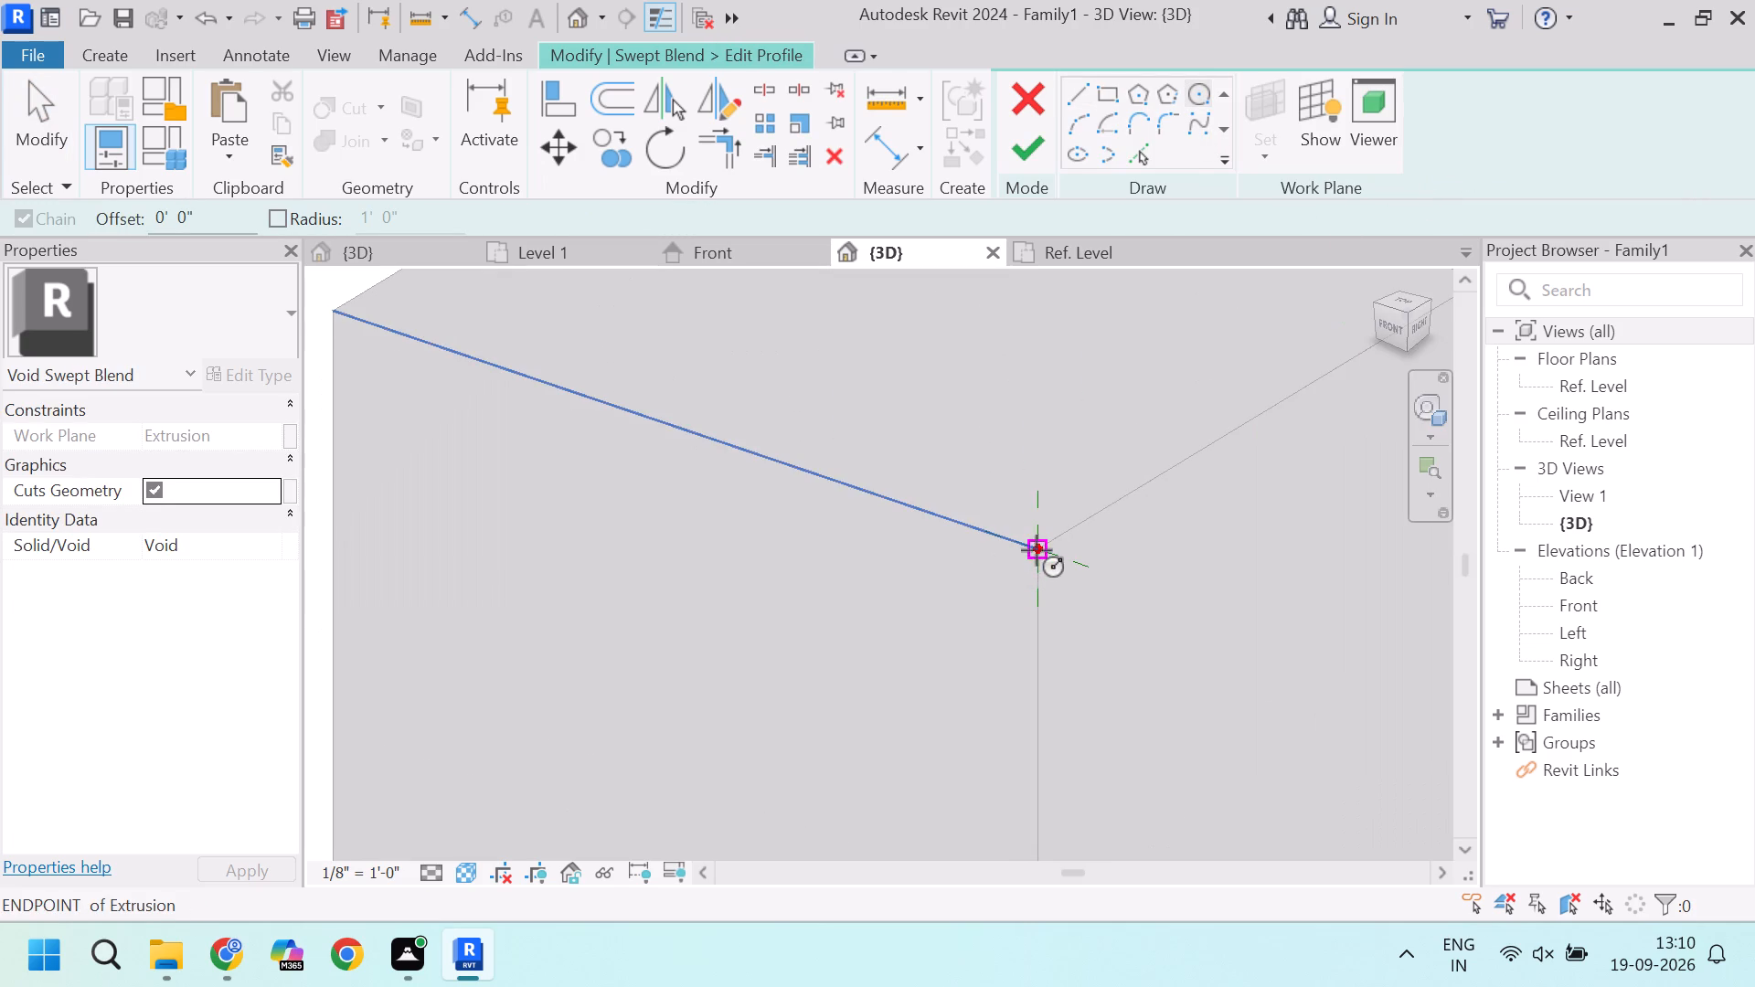
left_click(1037, 550)
scroll(1049, 543, "up", 3)
left_click(1049, 543)
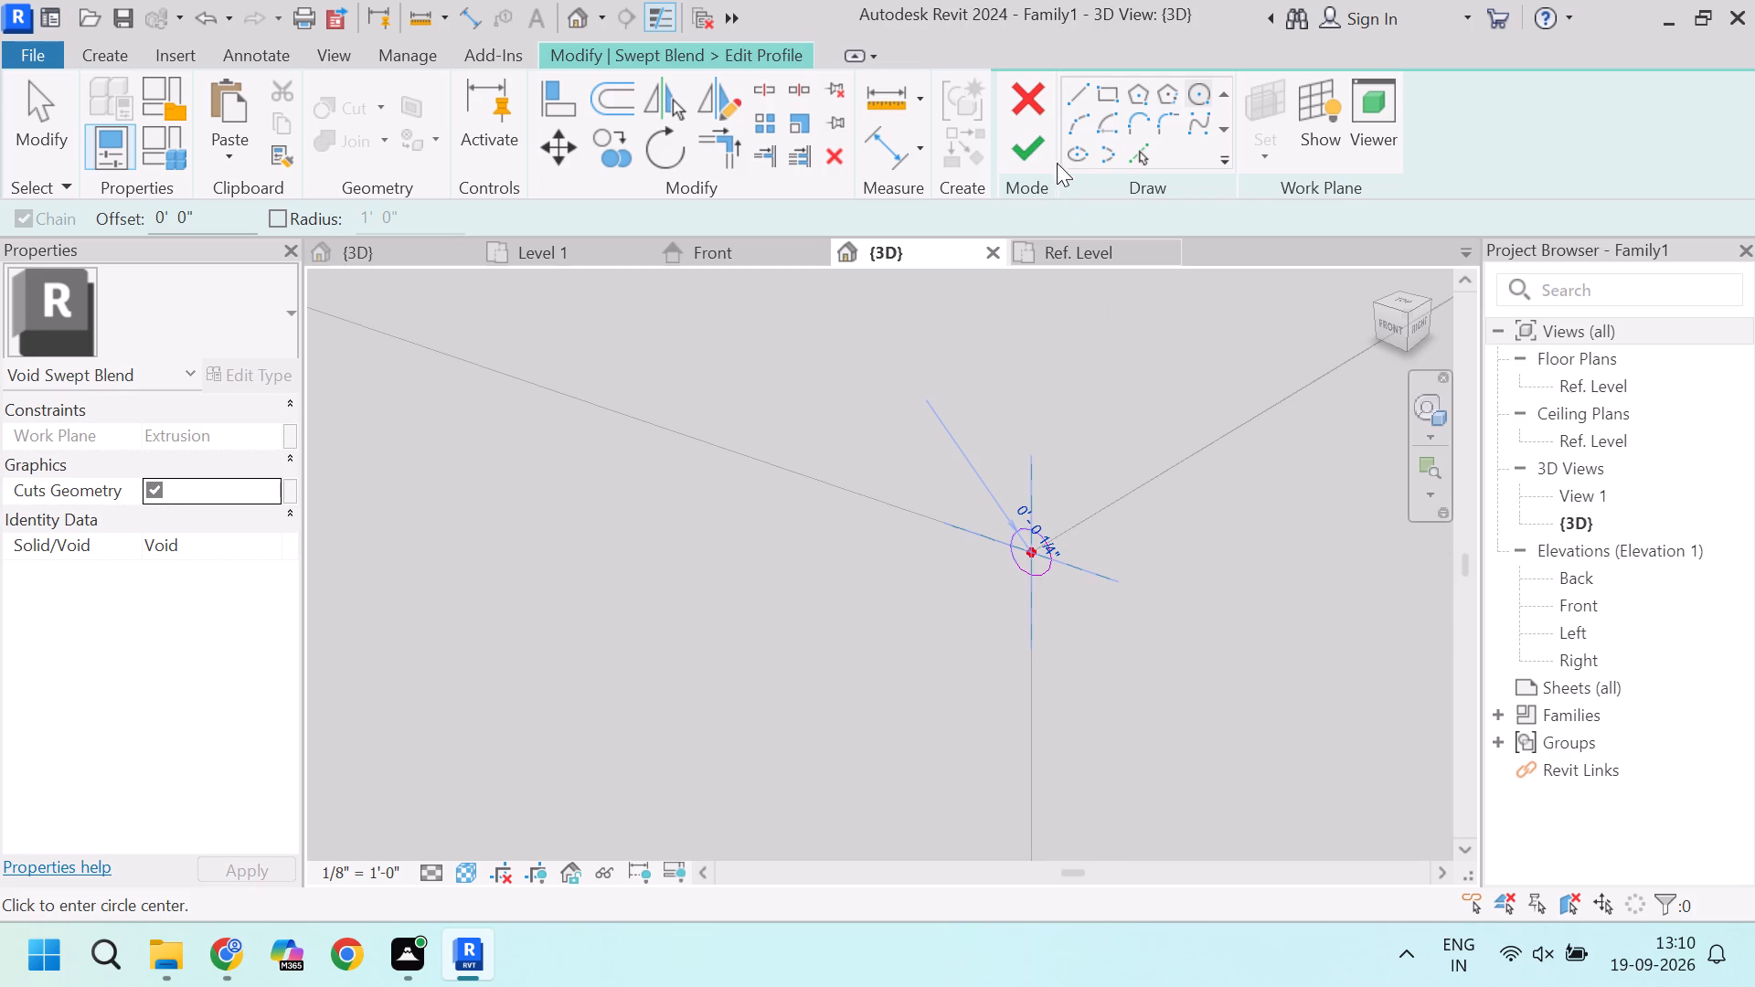
left_click(1044, 146)
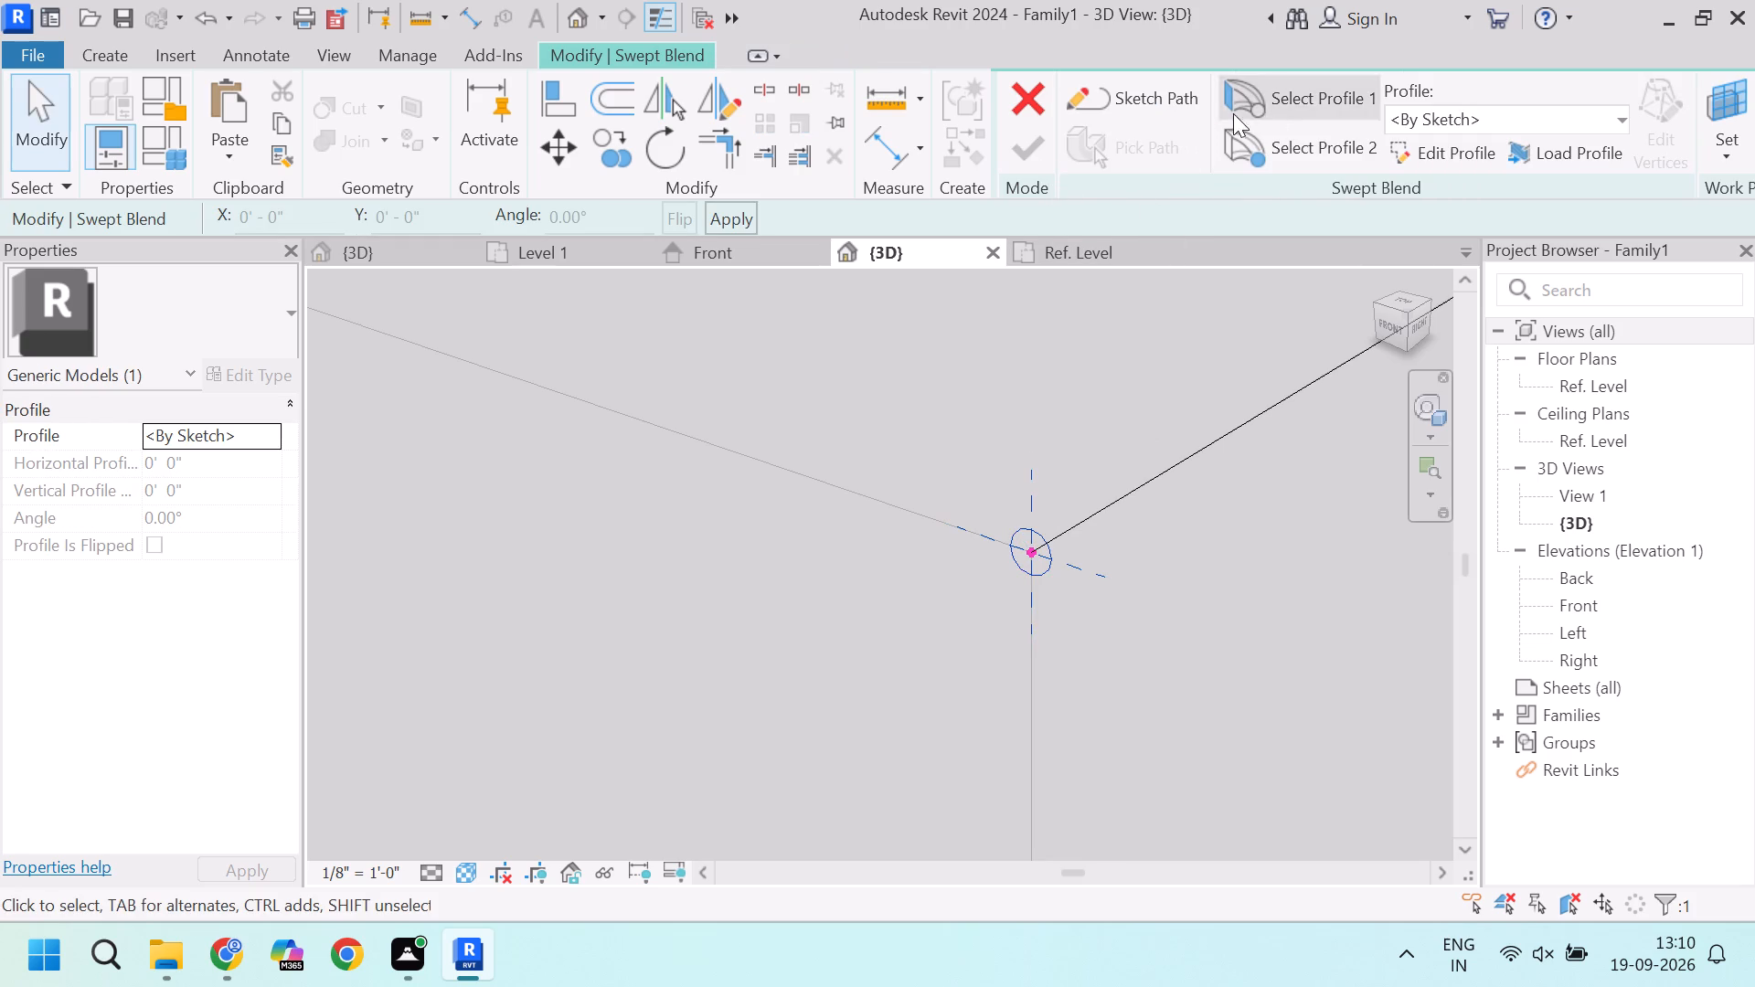
Sketch Profile 2 as a small six-sided polygon centred on the path's back end, and finish the void swept blend.
left_click(1318, 158)
left_click(1409, 157)
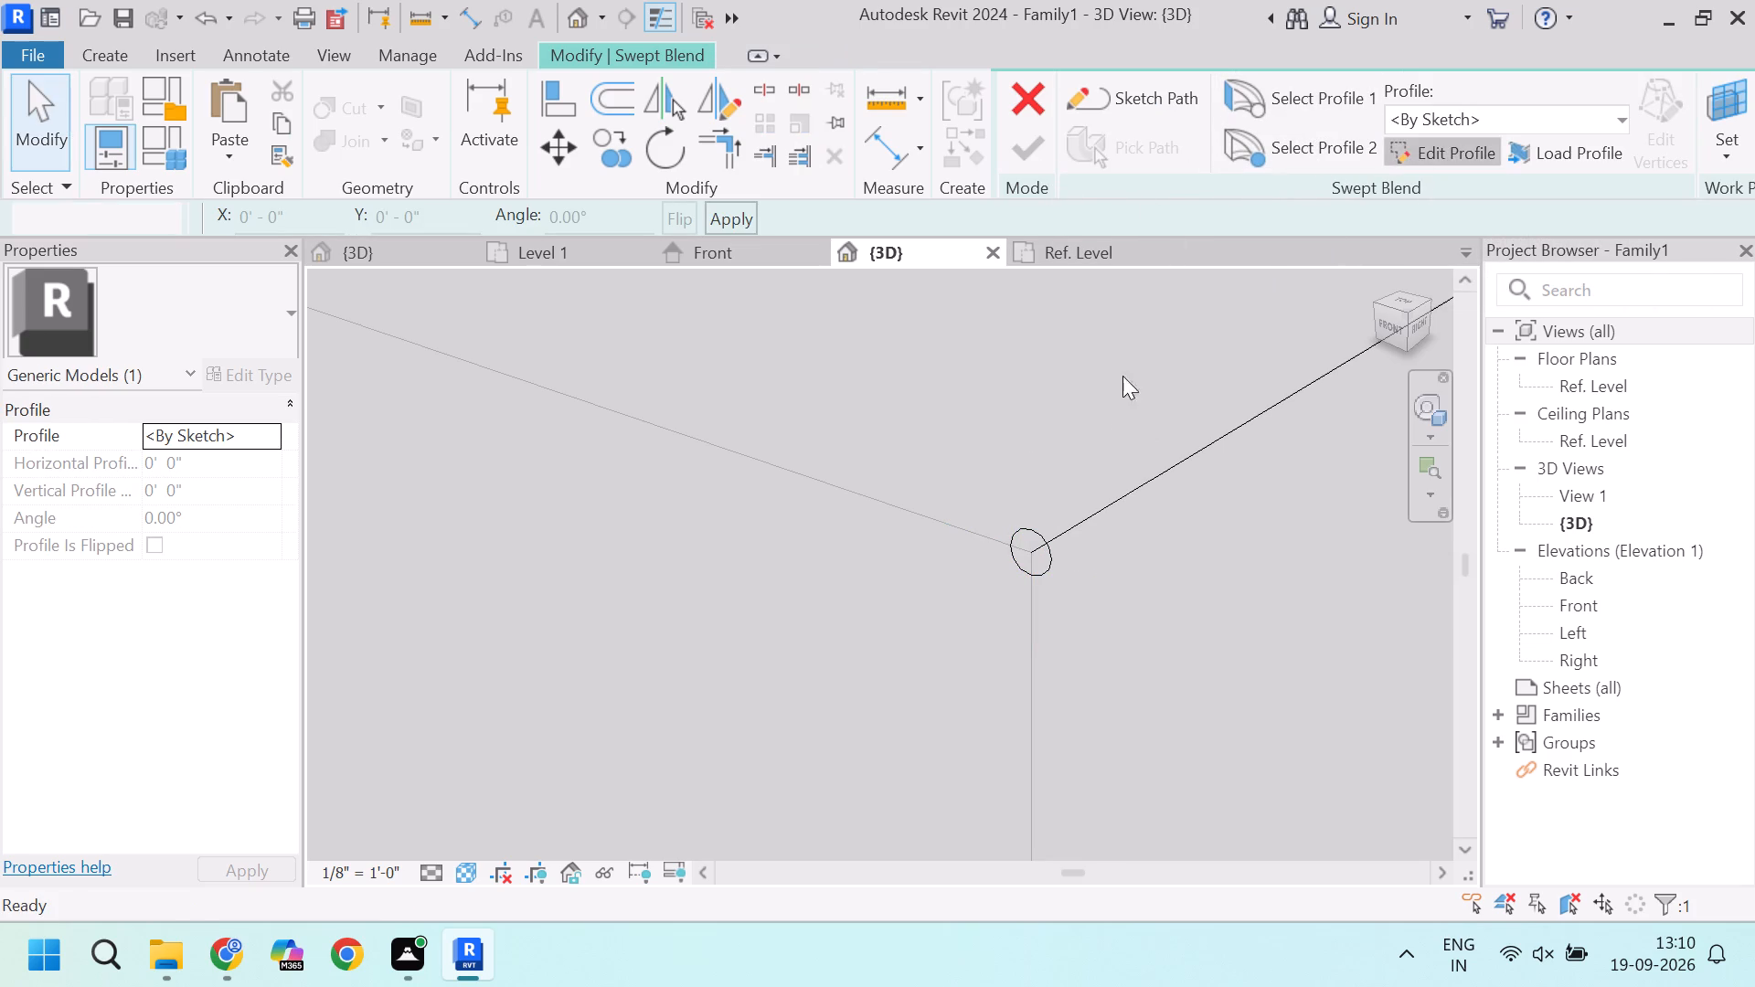
scroll(1007, 477, "down", 5)
scroll(1399, 331, "up", 1)
scroll(836, 407, "down", 5)
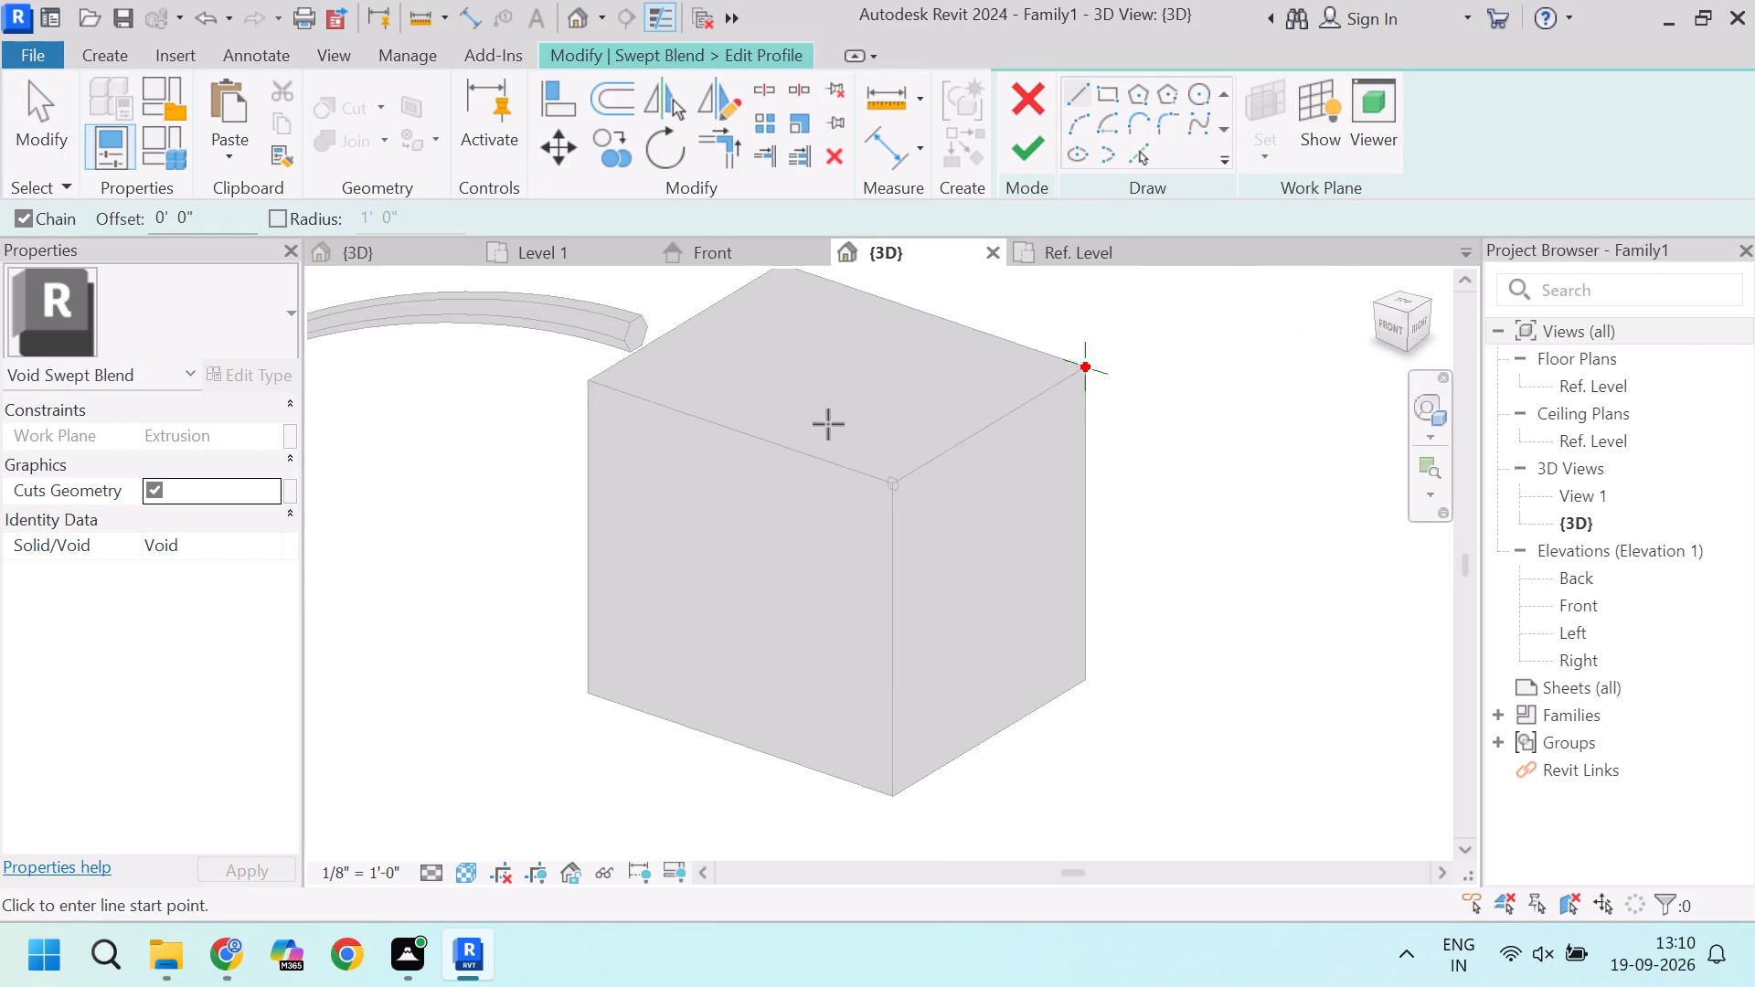
scroll(1074, 410, "up", 5)
scroll(1113, 120, "up", 3)
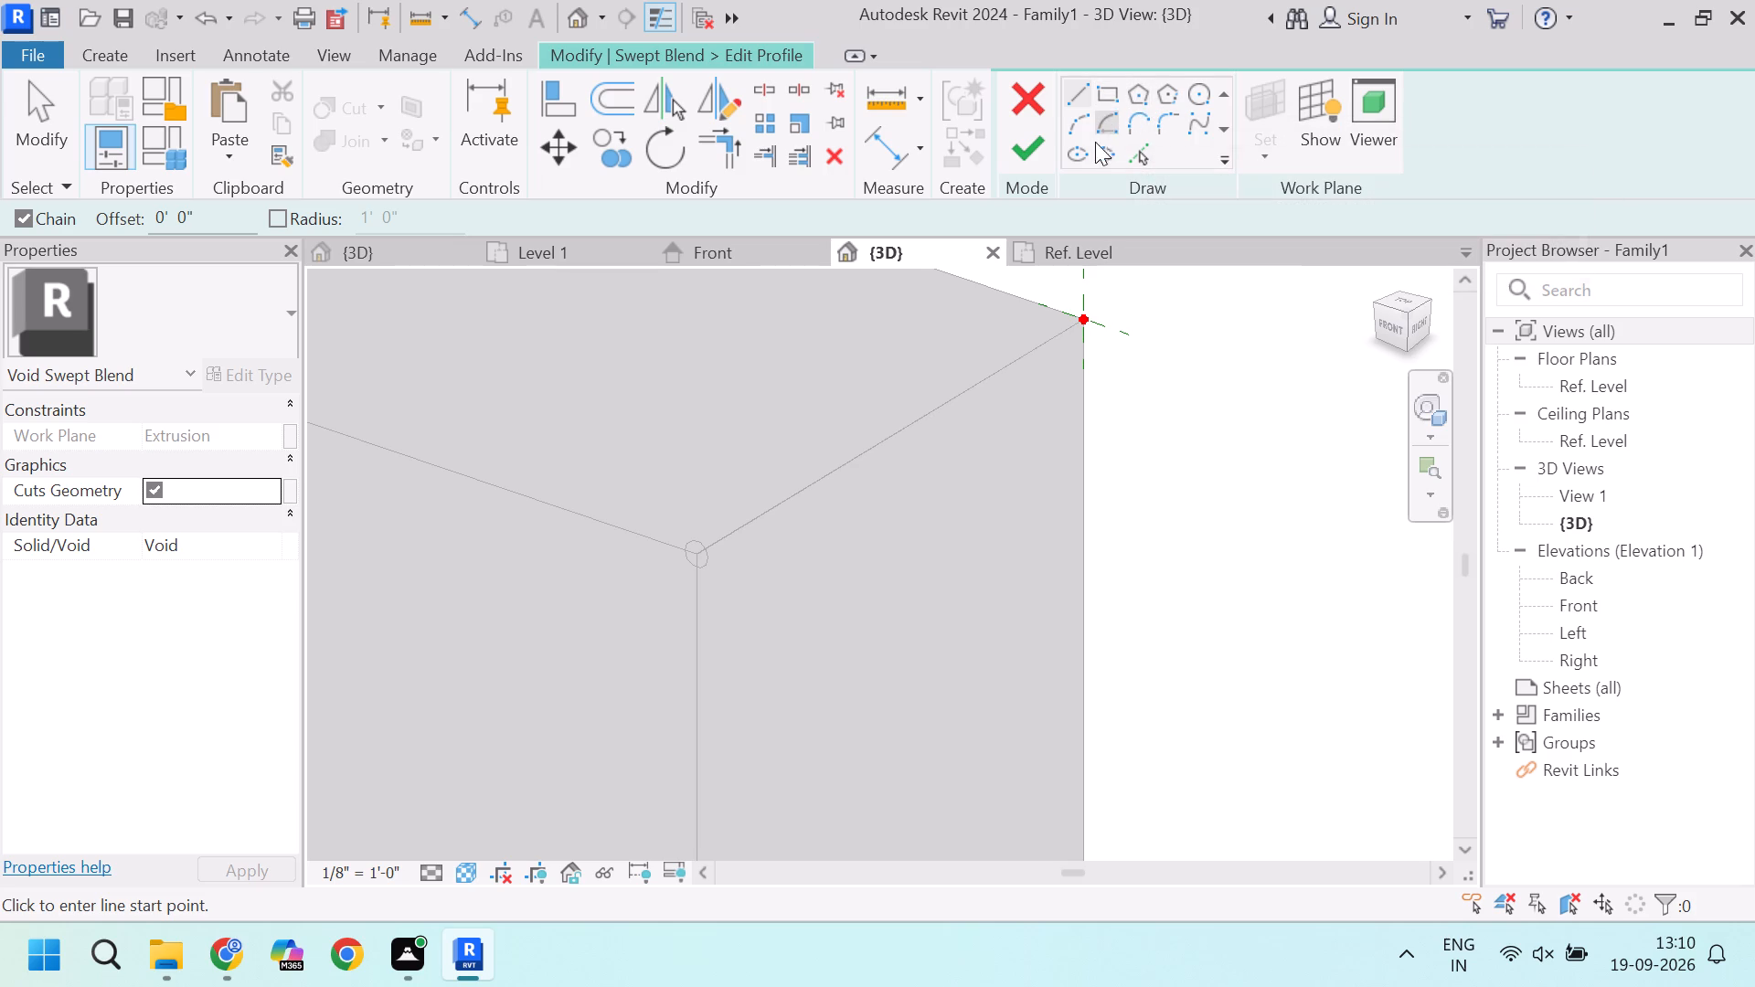
left_click(1144, 101)
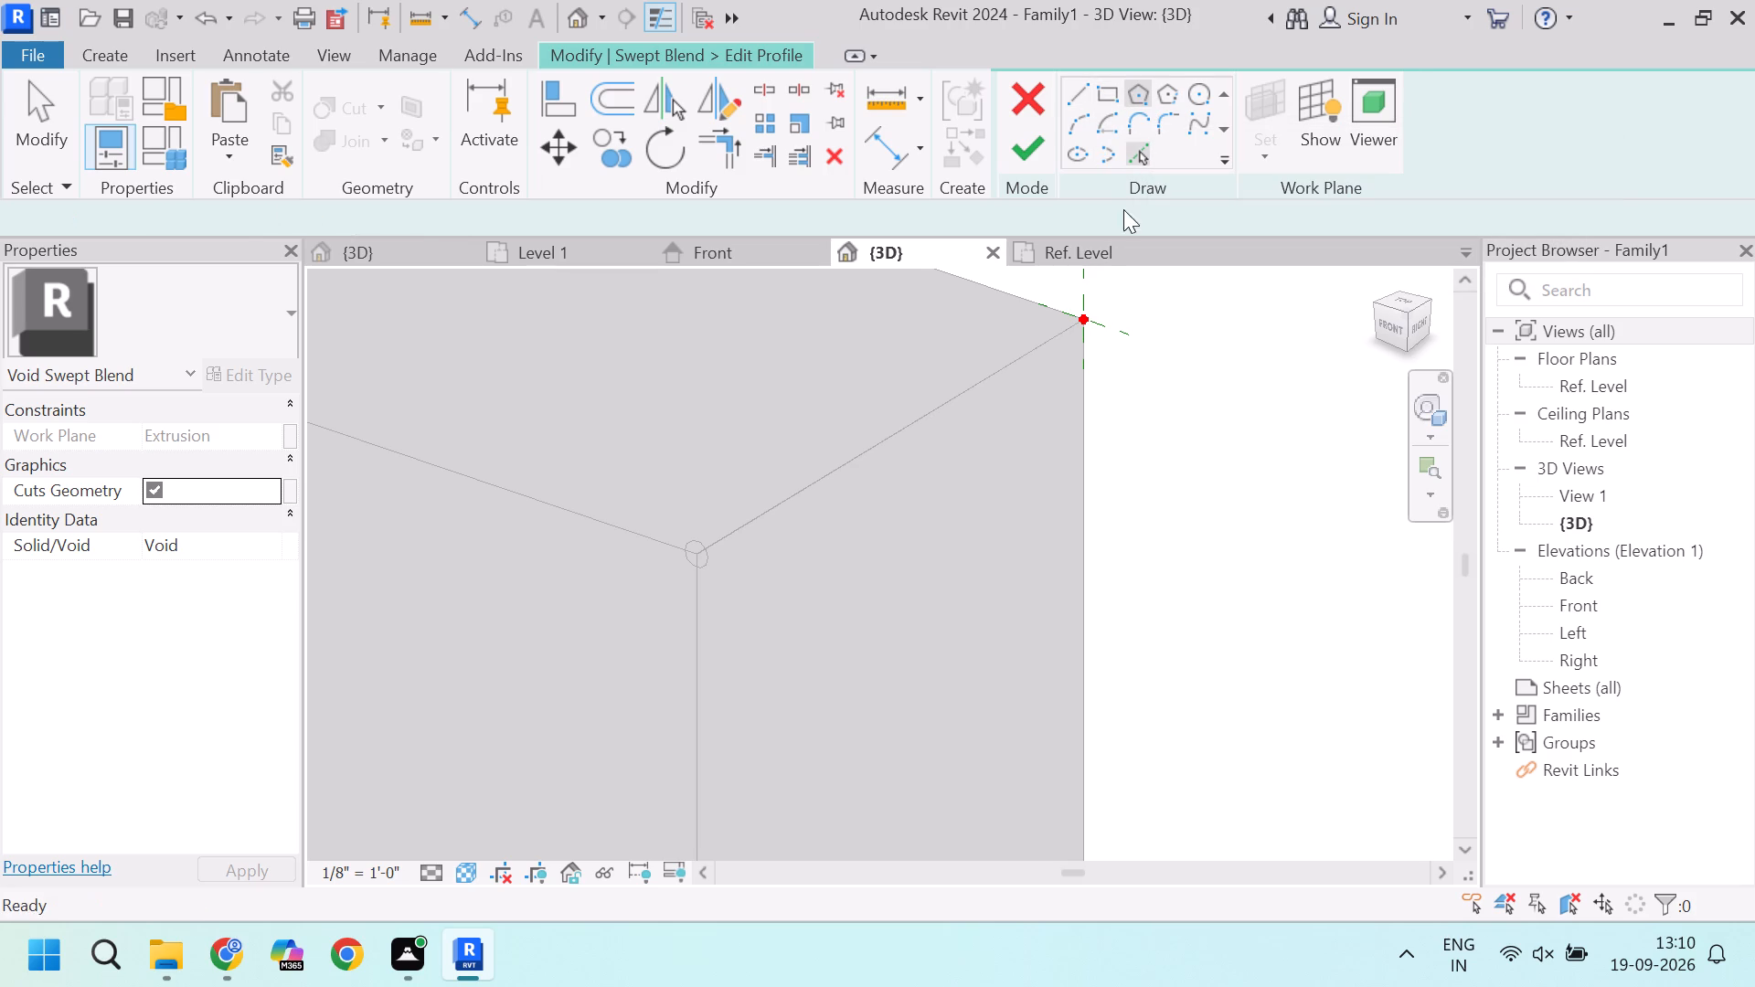
scroll(1088, 292, "up", 9)
left_click(1080, 351)
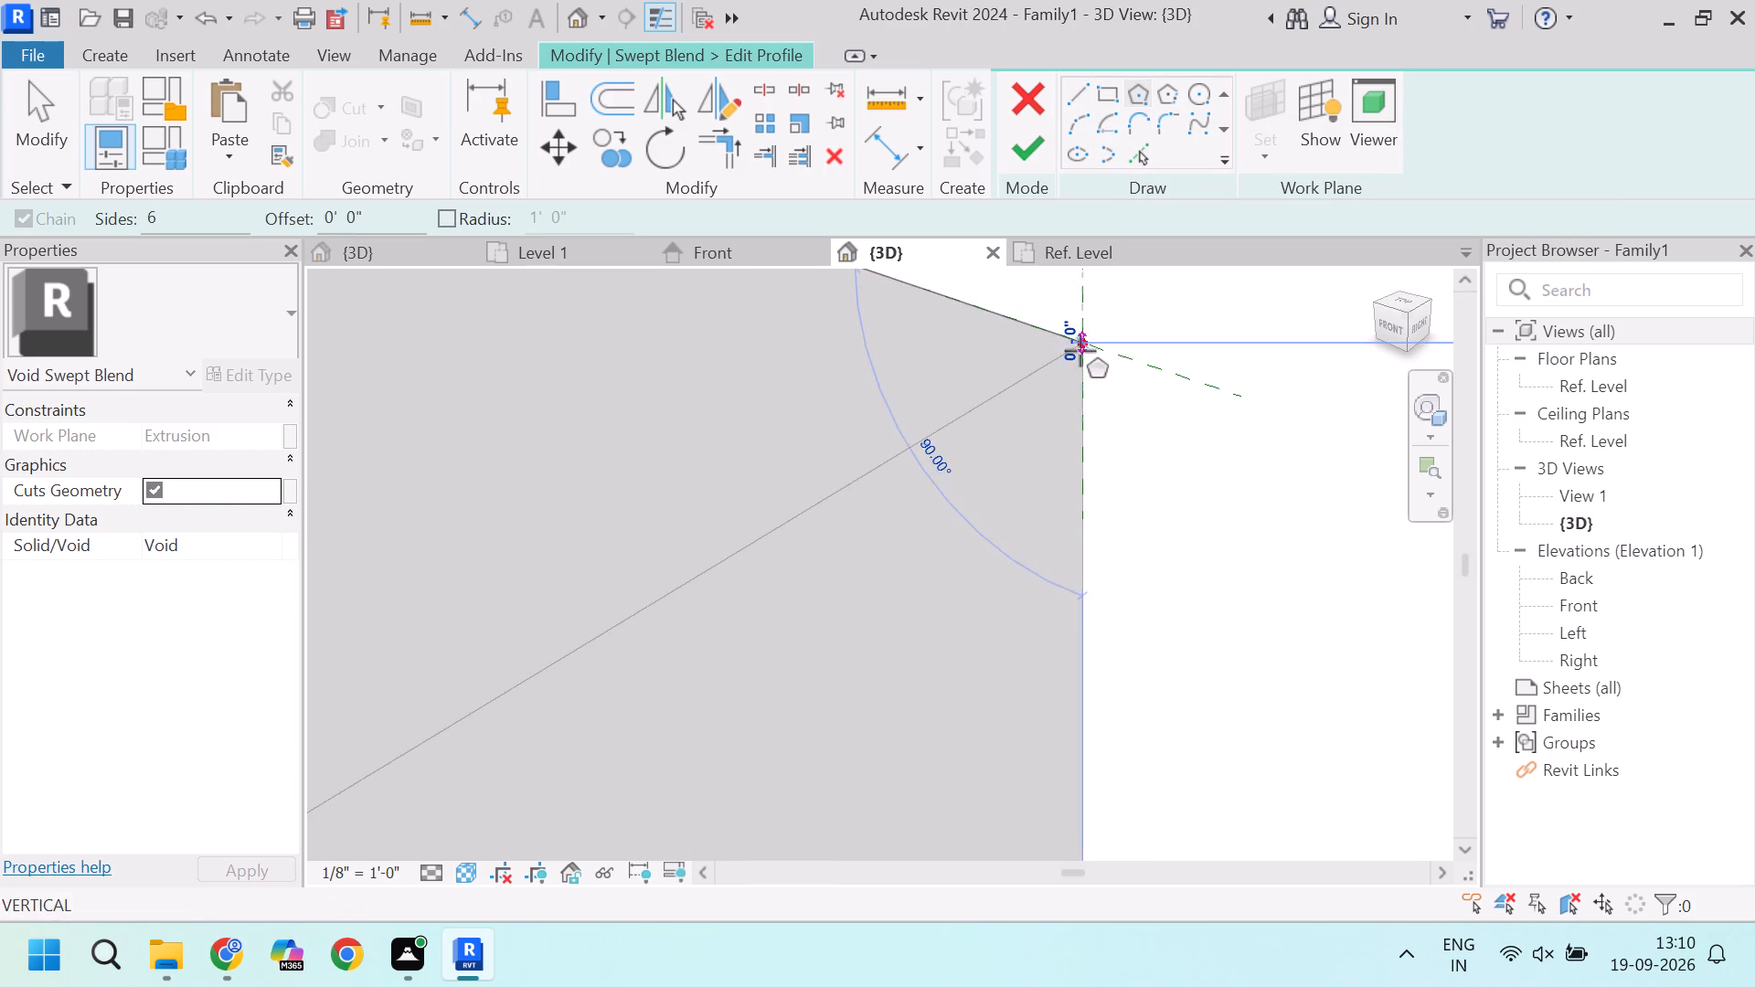
scroll(1107, 346, "up", 1)
left_click(1107, 346)
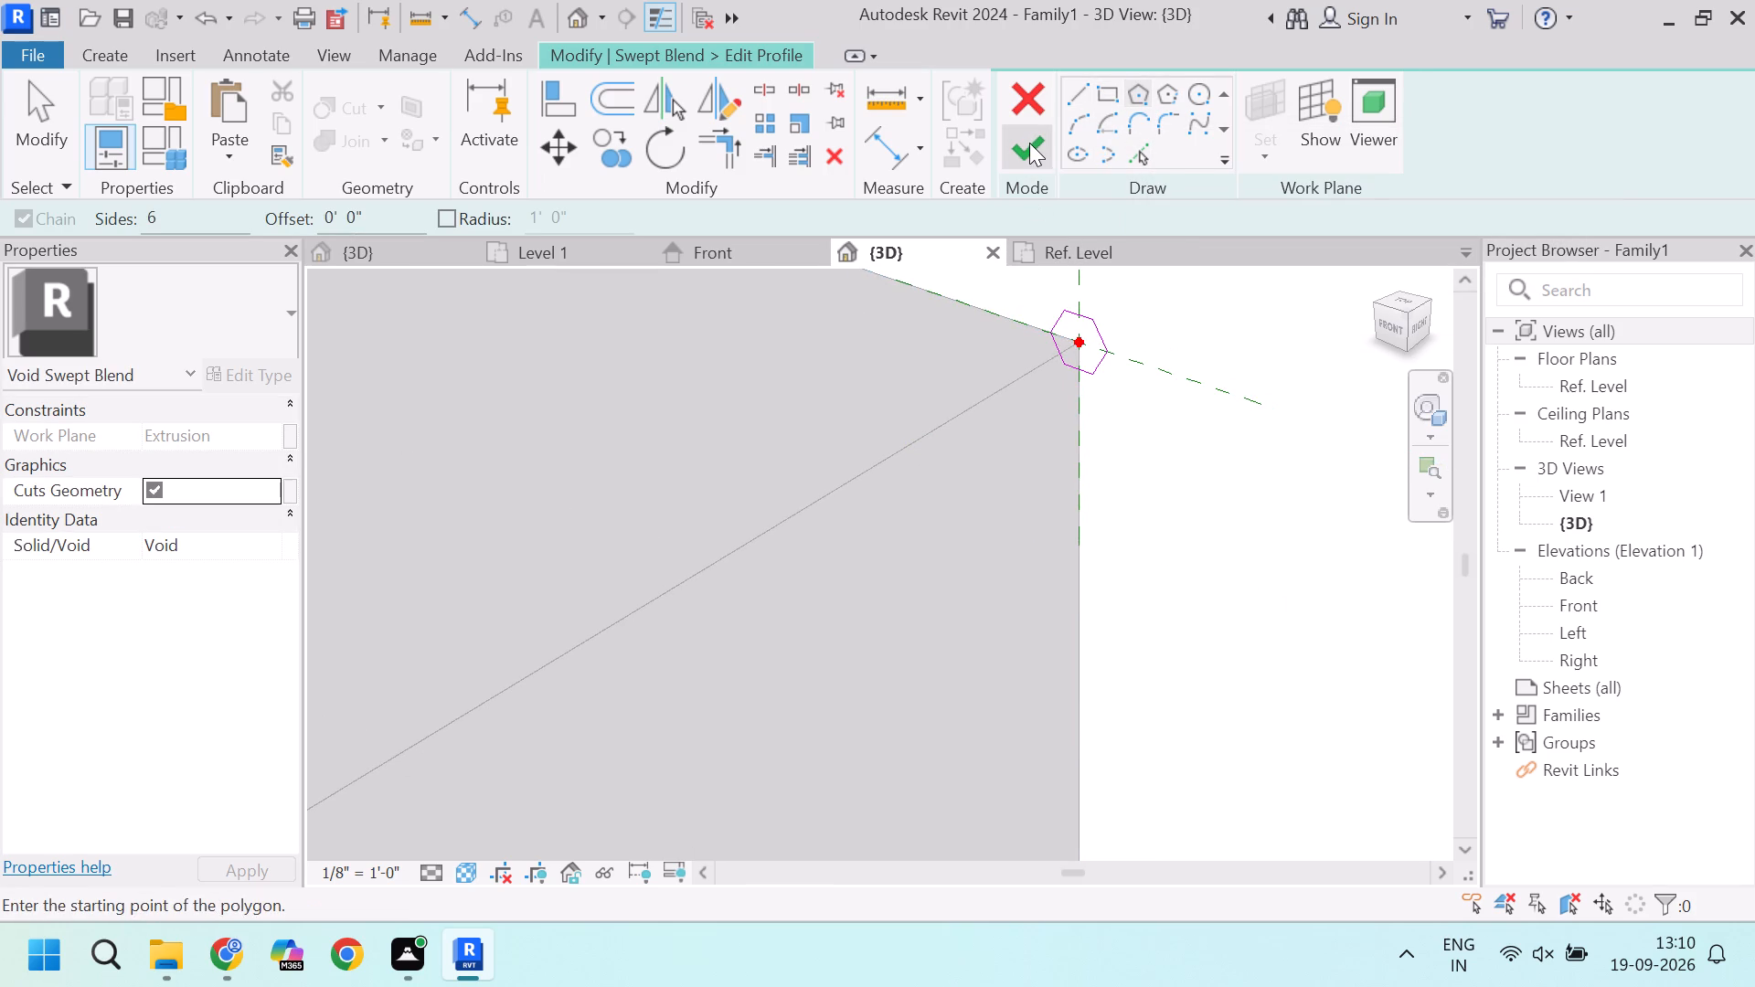
left_click(1029, 143)
left_click(1032, 154)
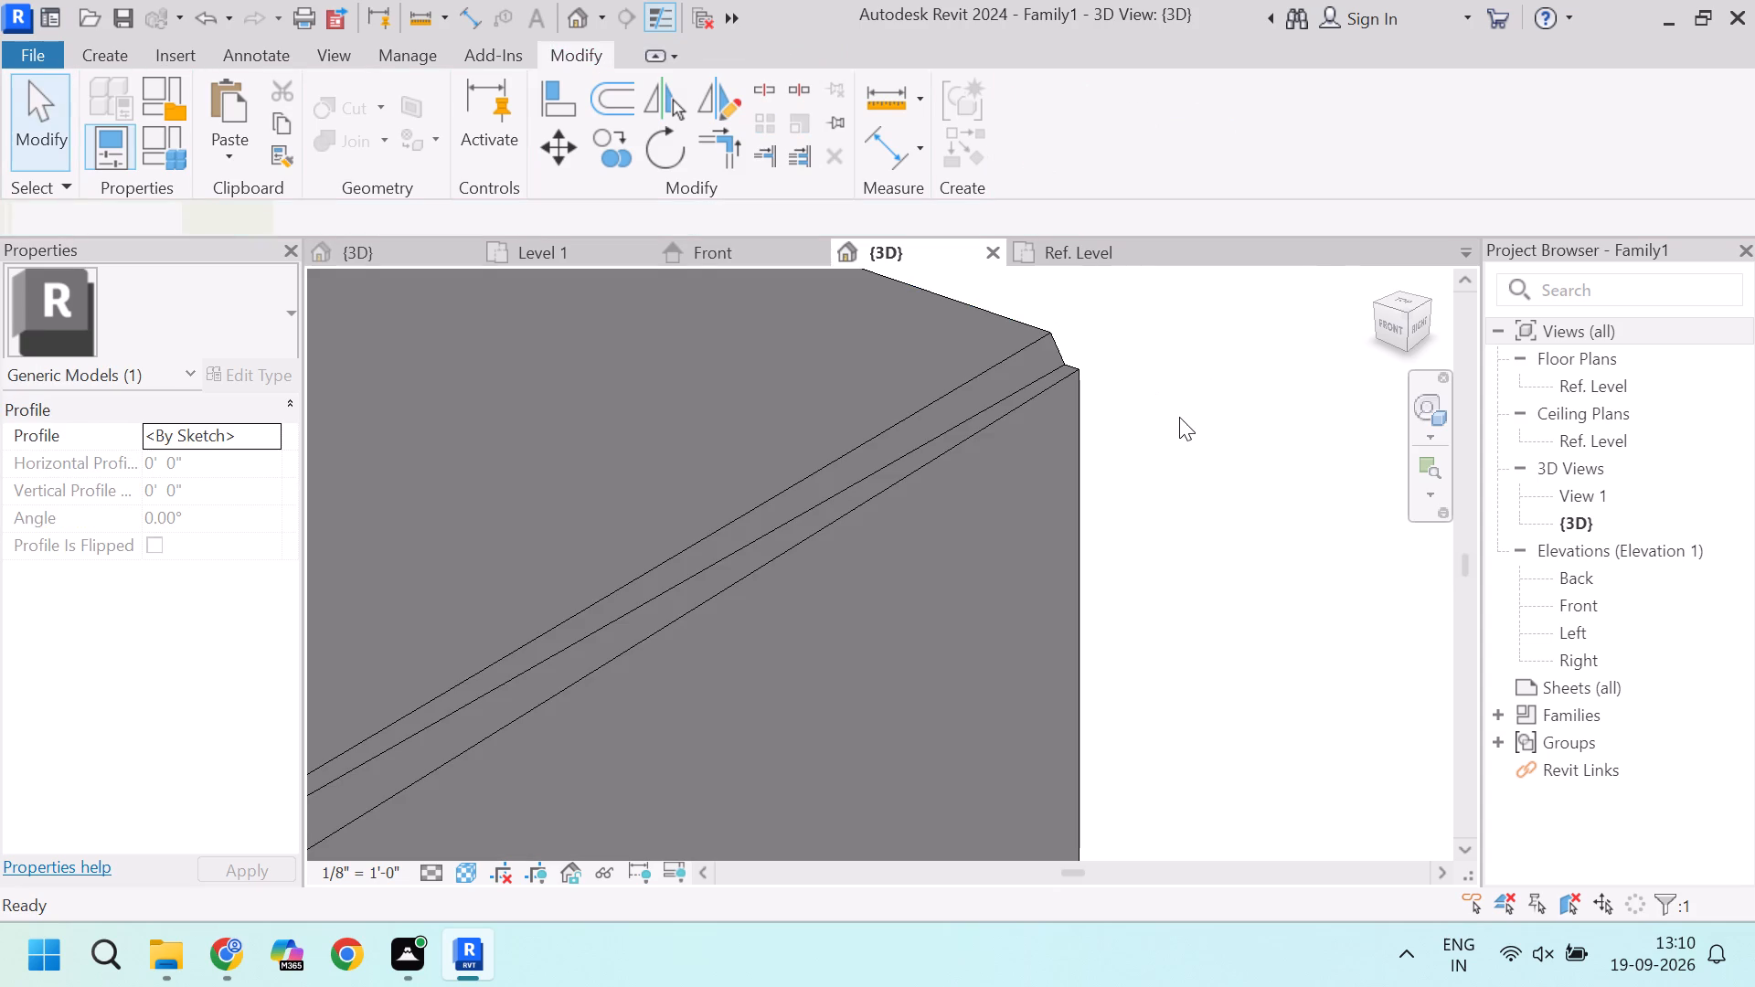
scroll(1179, 417, "down", 11)
left_click(1199, 336)
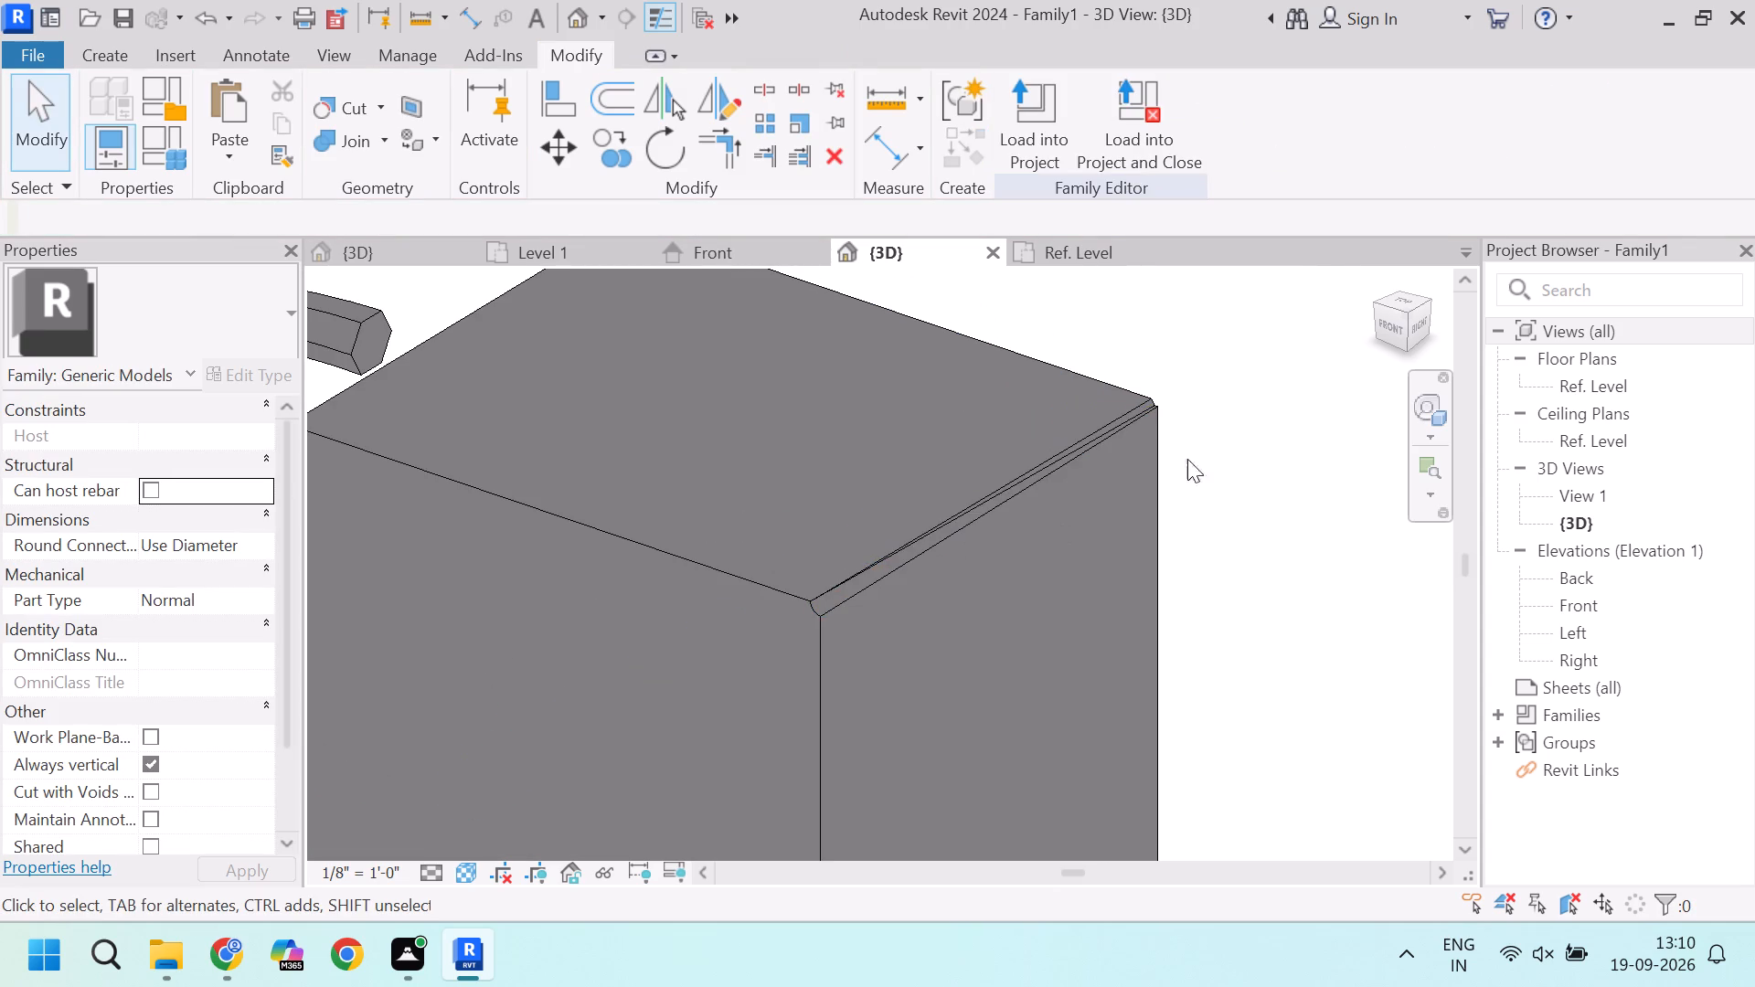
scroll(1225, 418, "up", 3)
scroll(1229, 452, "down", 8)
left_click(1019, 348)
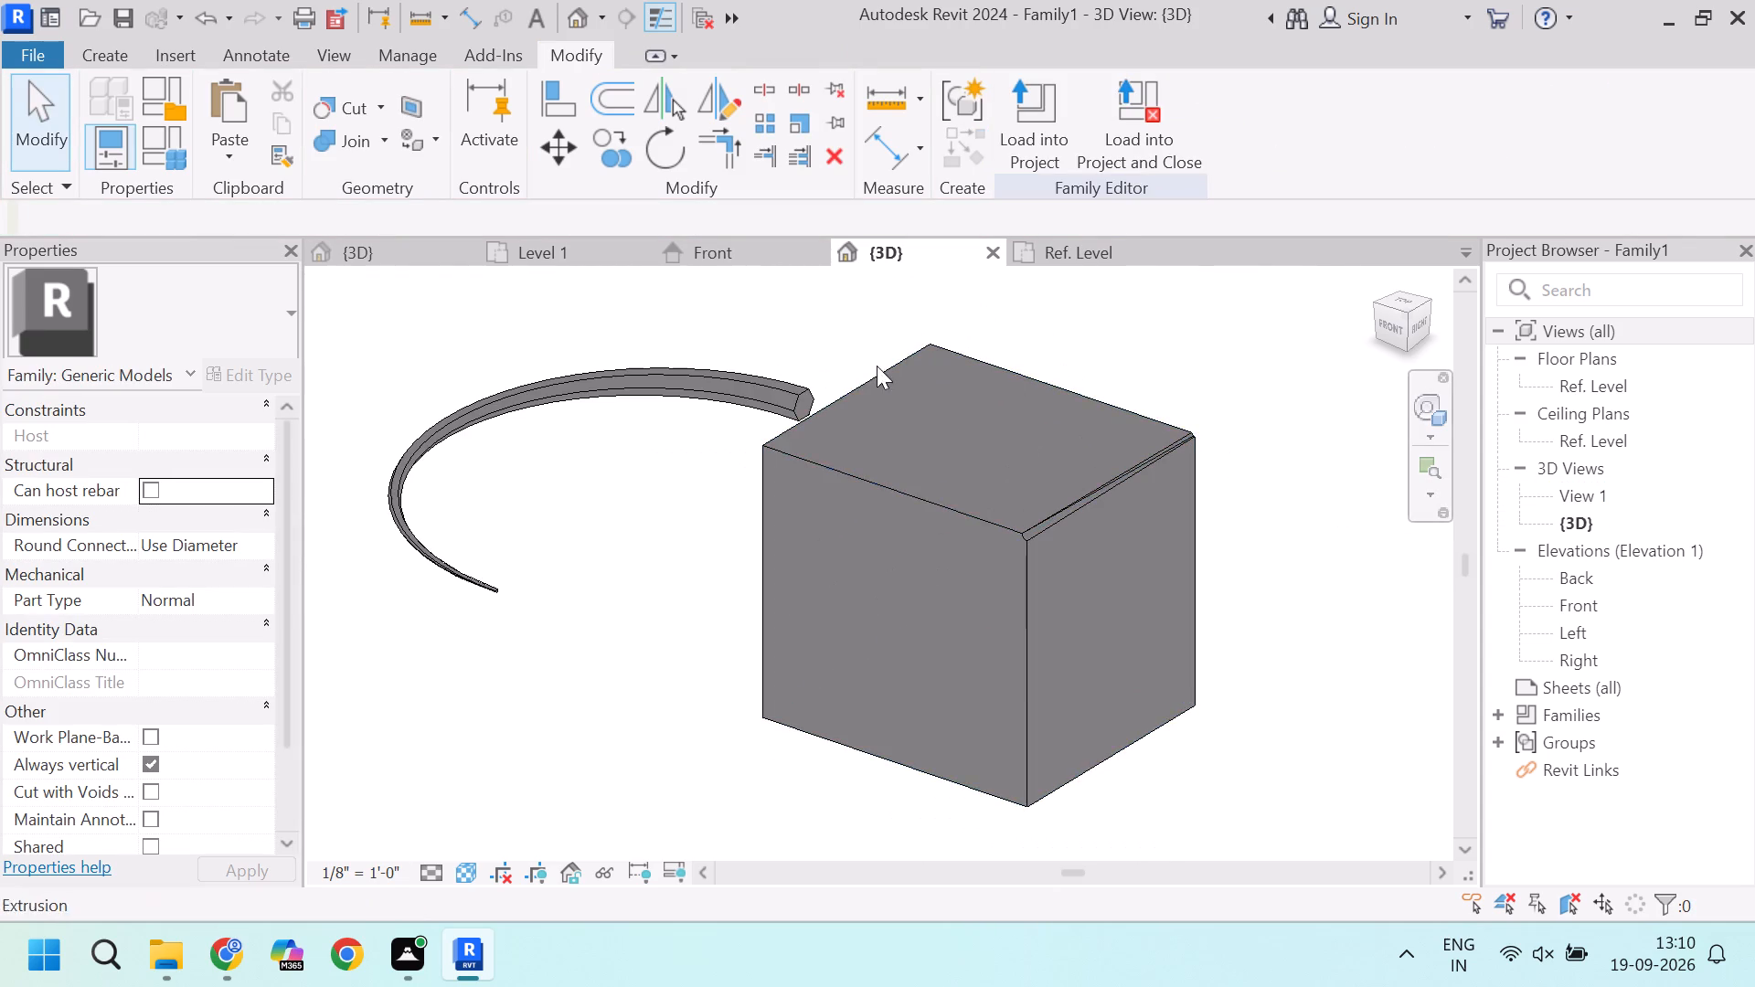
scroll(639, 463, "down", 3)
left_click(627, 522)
Save the current family as a new family file named Family2 in the REVIT folder, one level above INTERN.
left_click(10, 49)
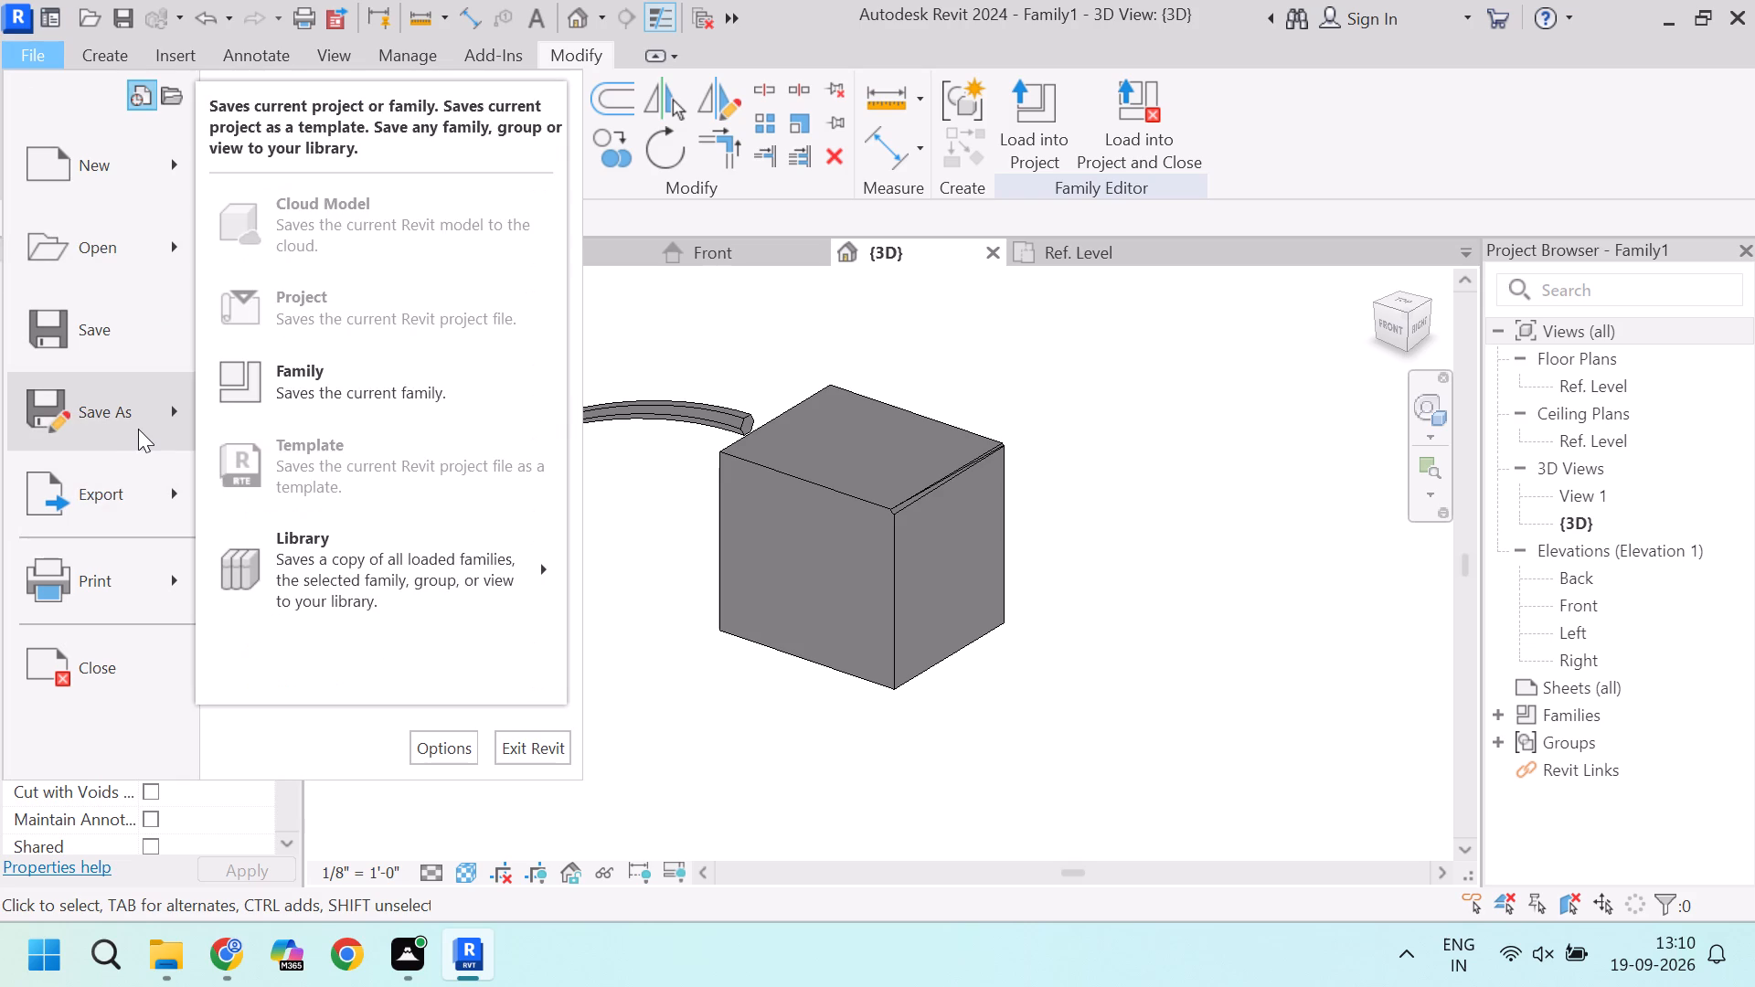
left_click(290, 396)
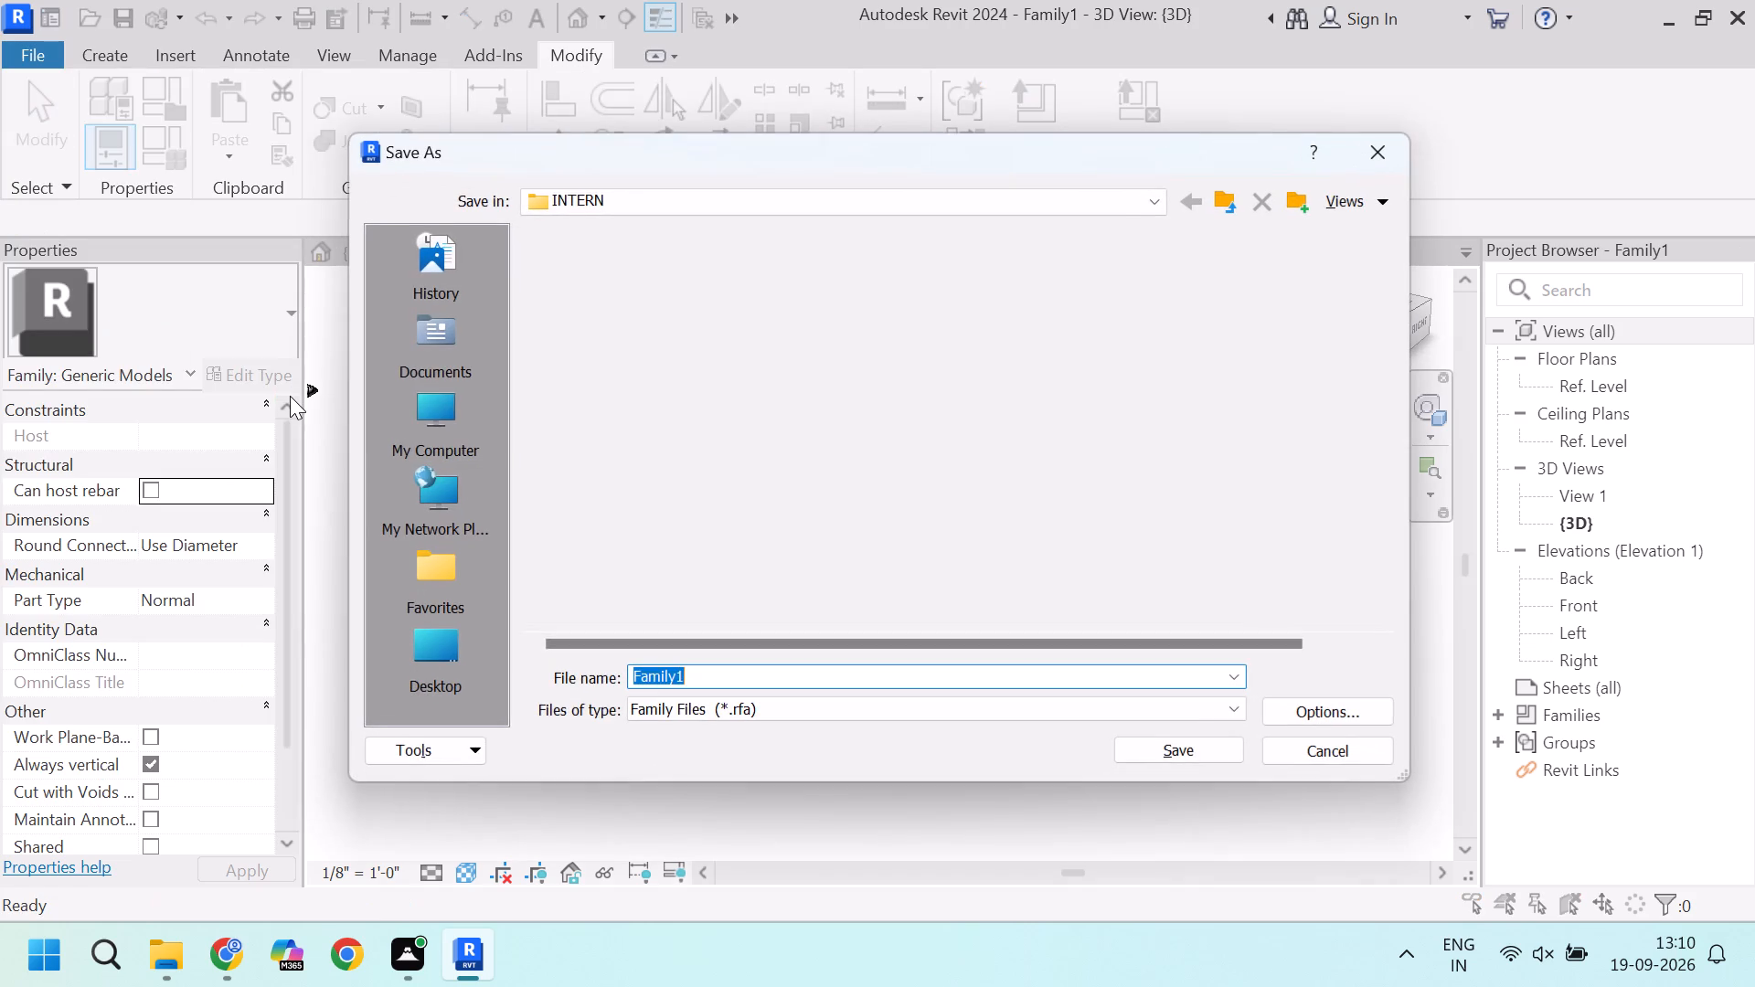
left_click(1215, 198)
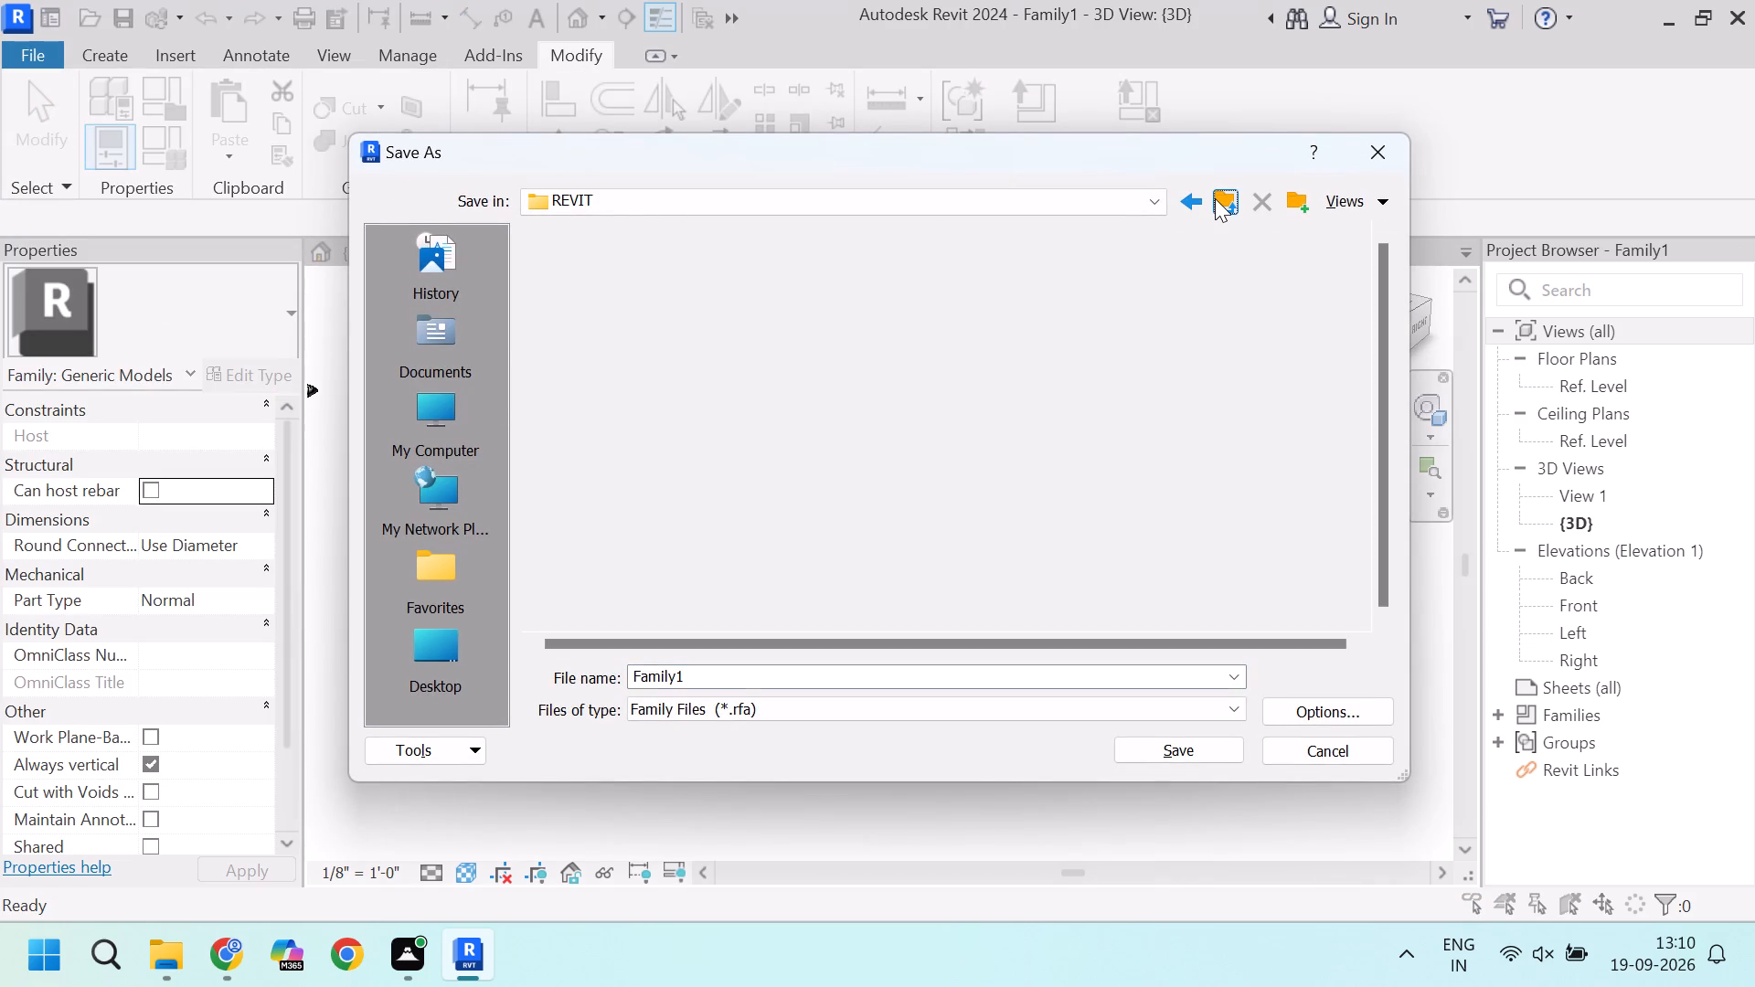
left_click(903, 678)
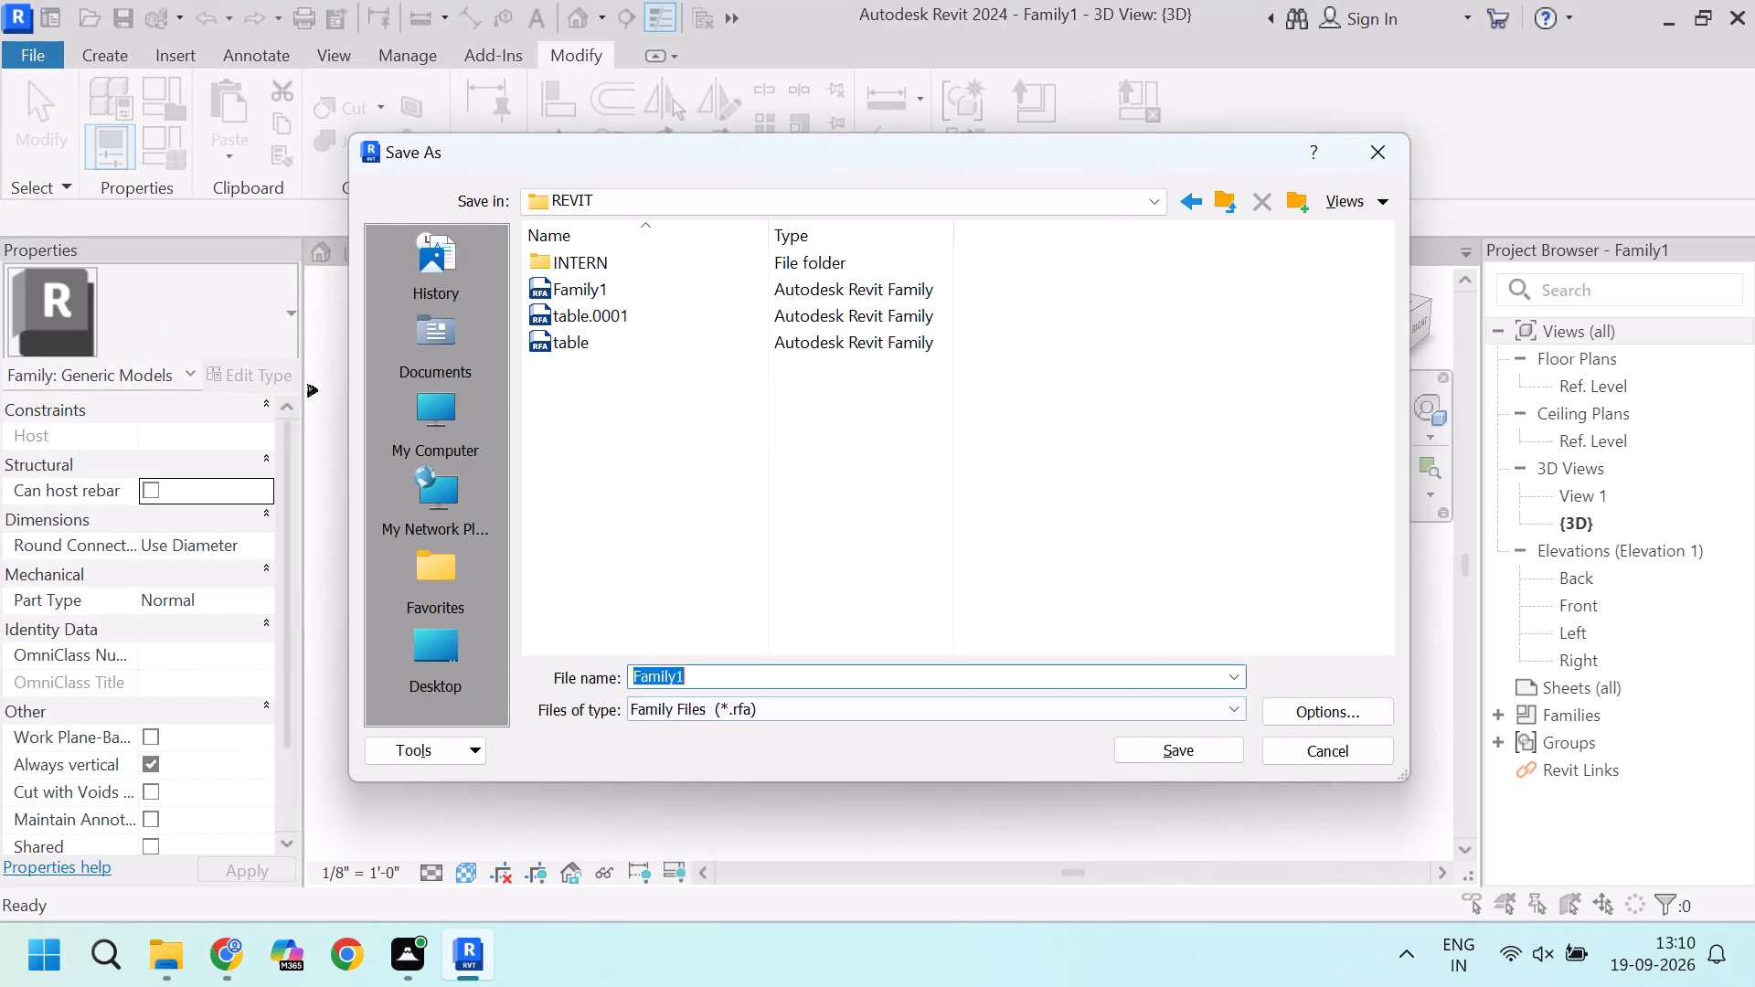
left_click_drag(903, 678, 672, 675)
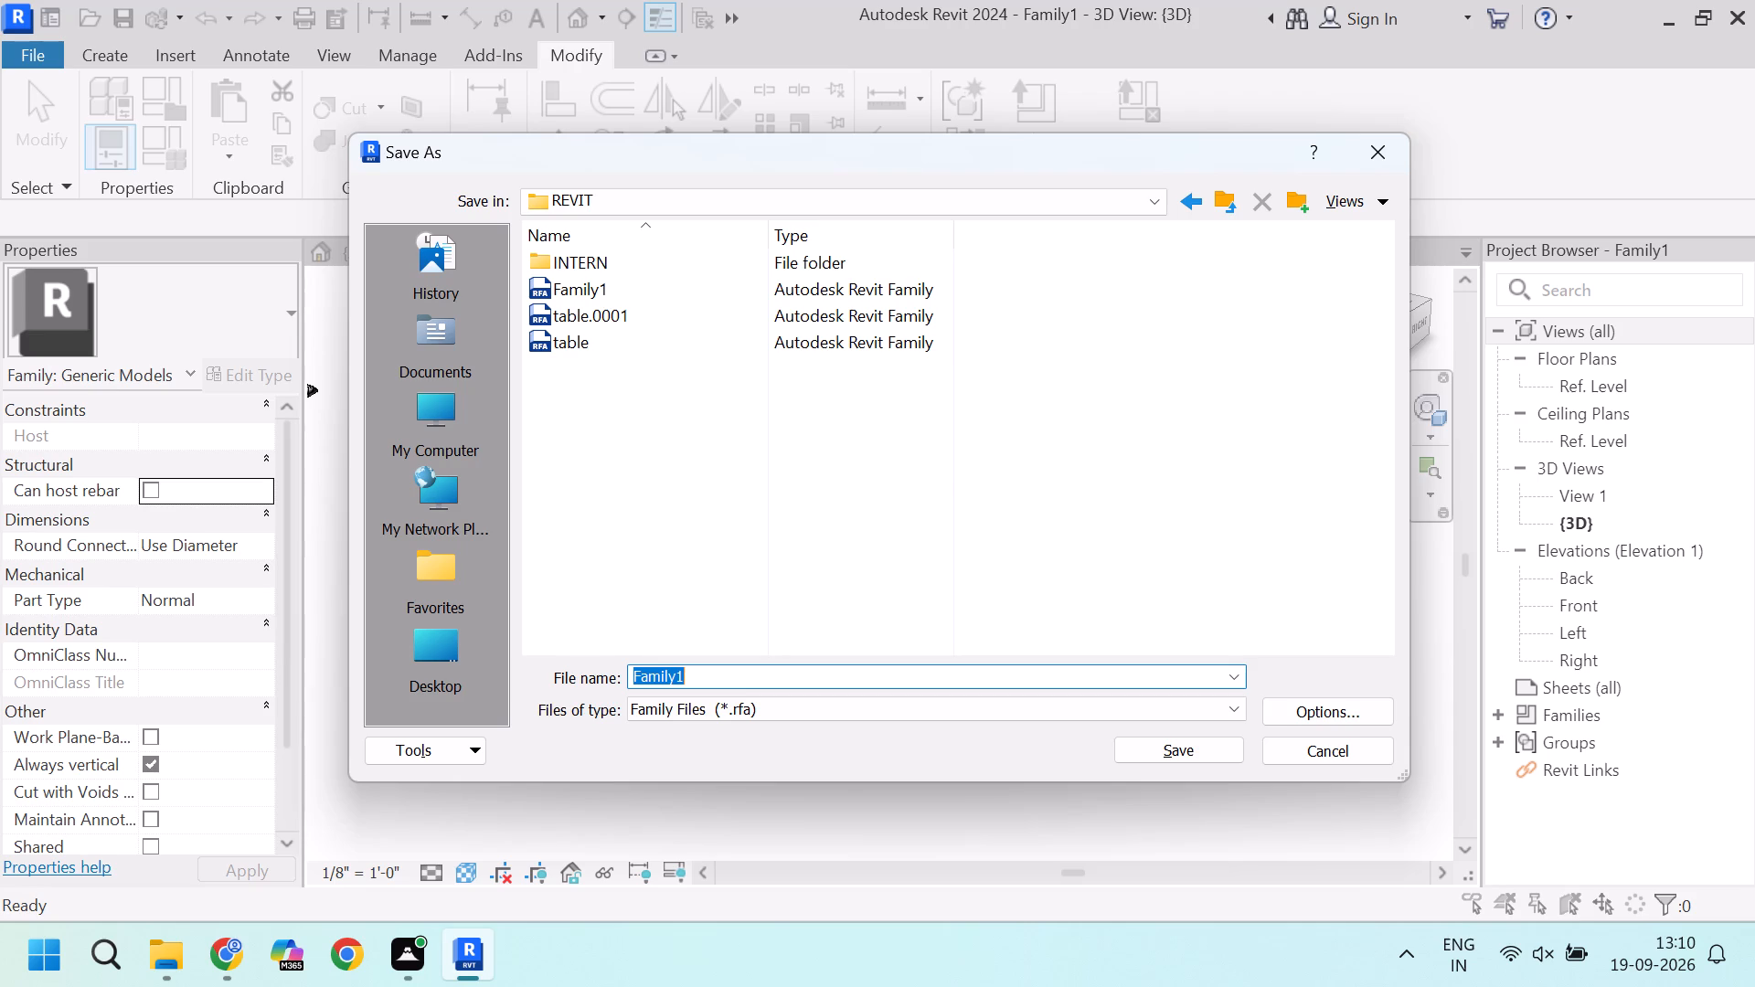
left_click(686, 683)
key("BackSpace")
key("2")
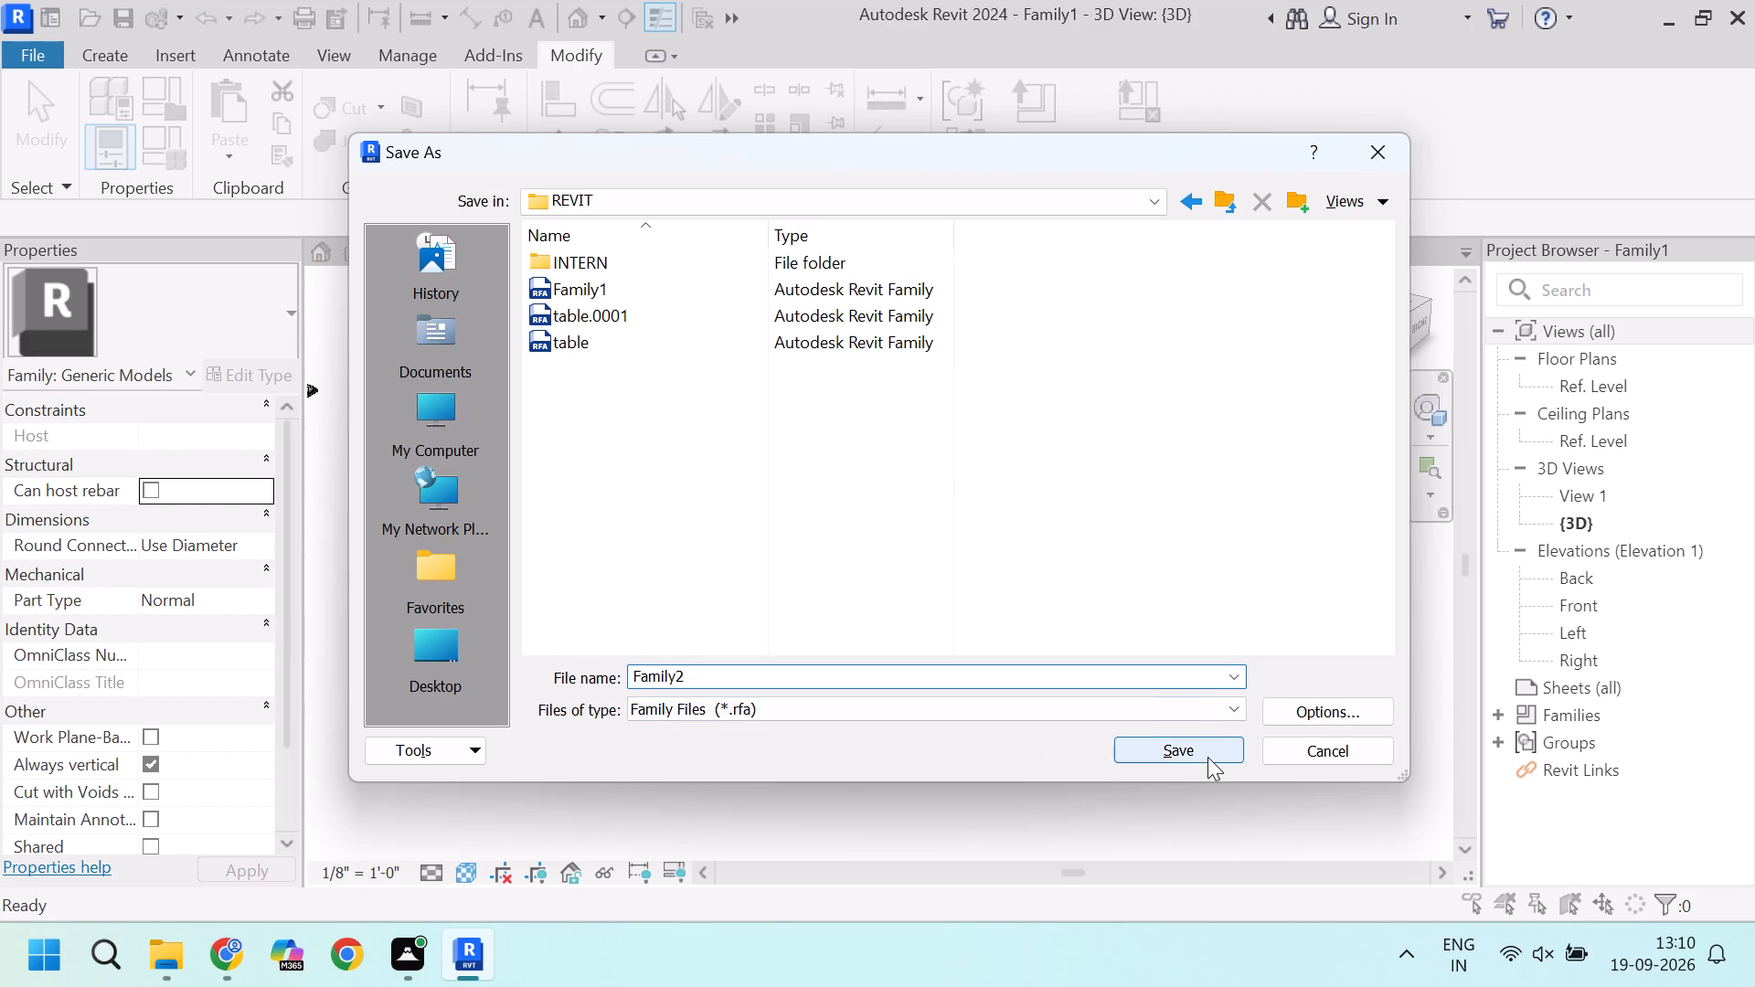
left_click(1207, 757)
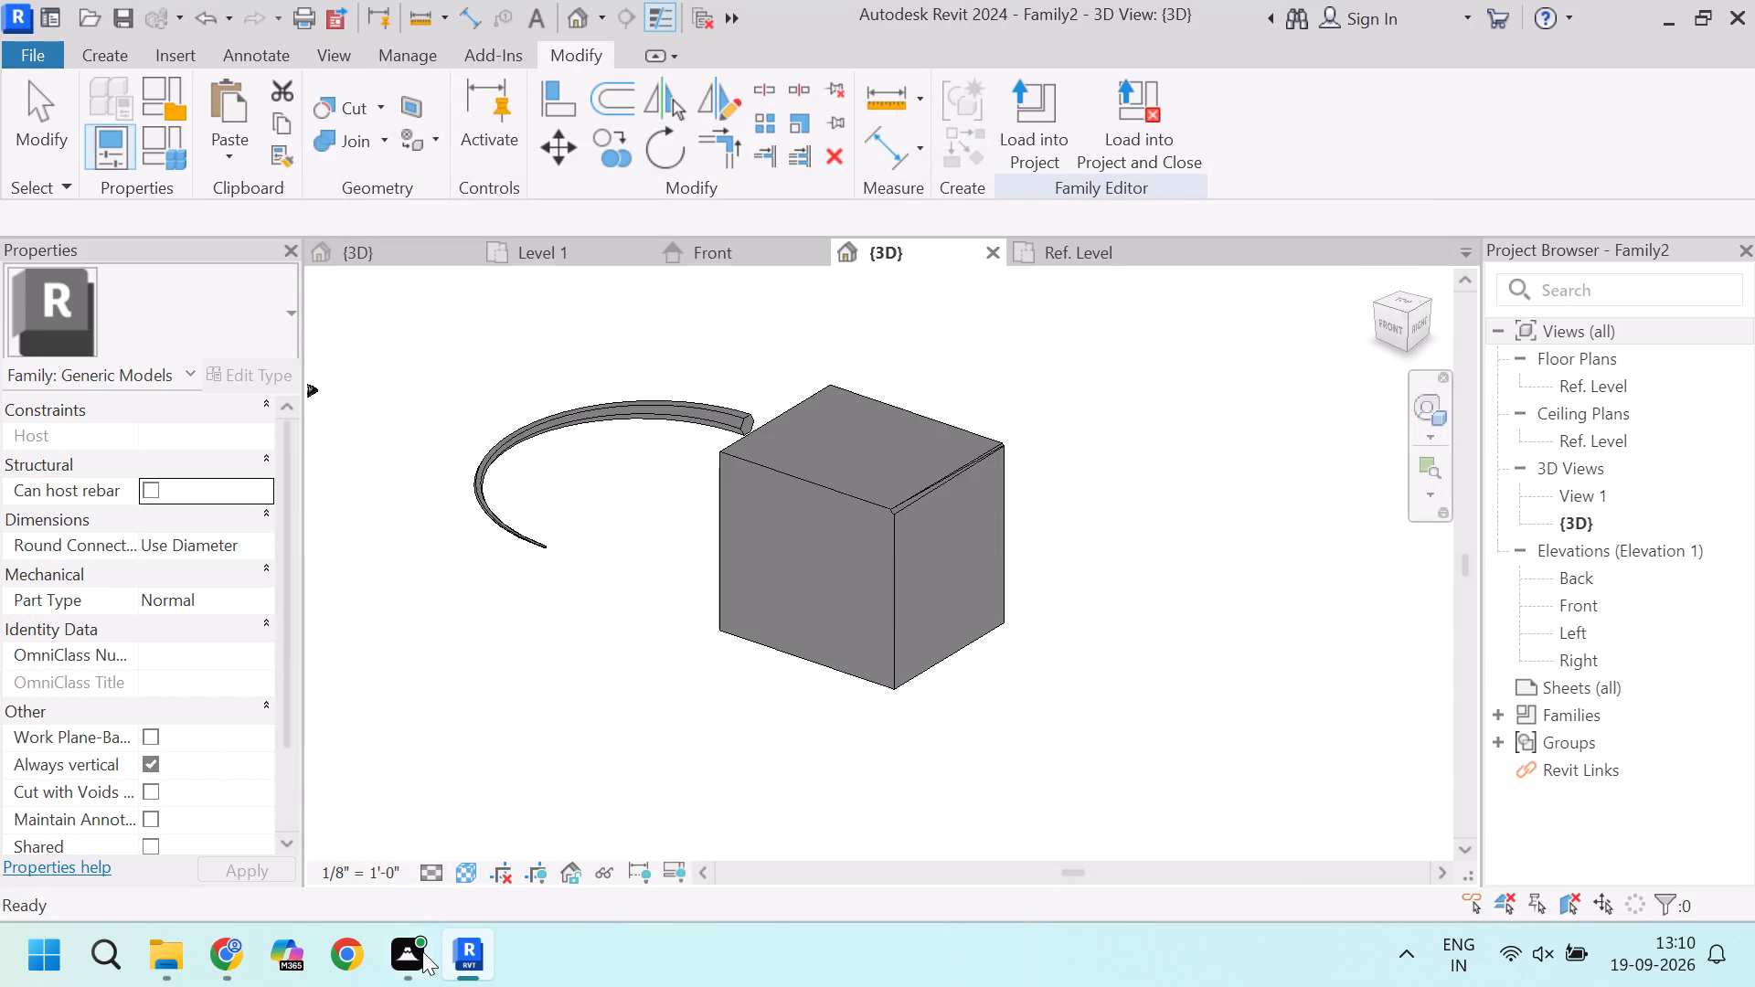
Close Revit and choose to save the changes to Project5.
left_click(1754, 9)
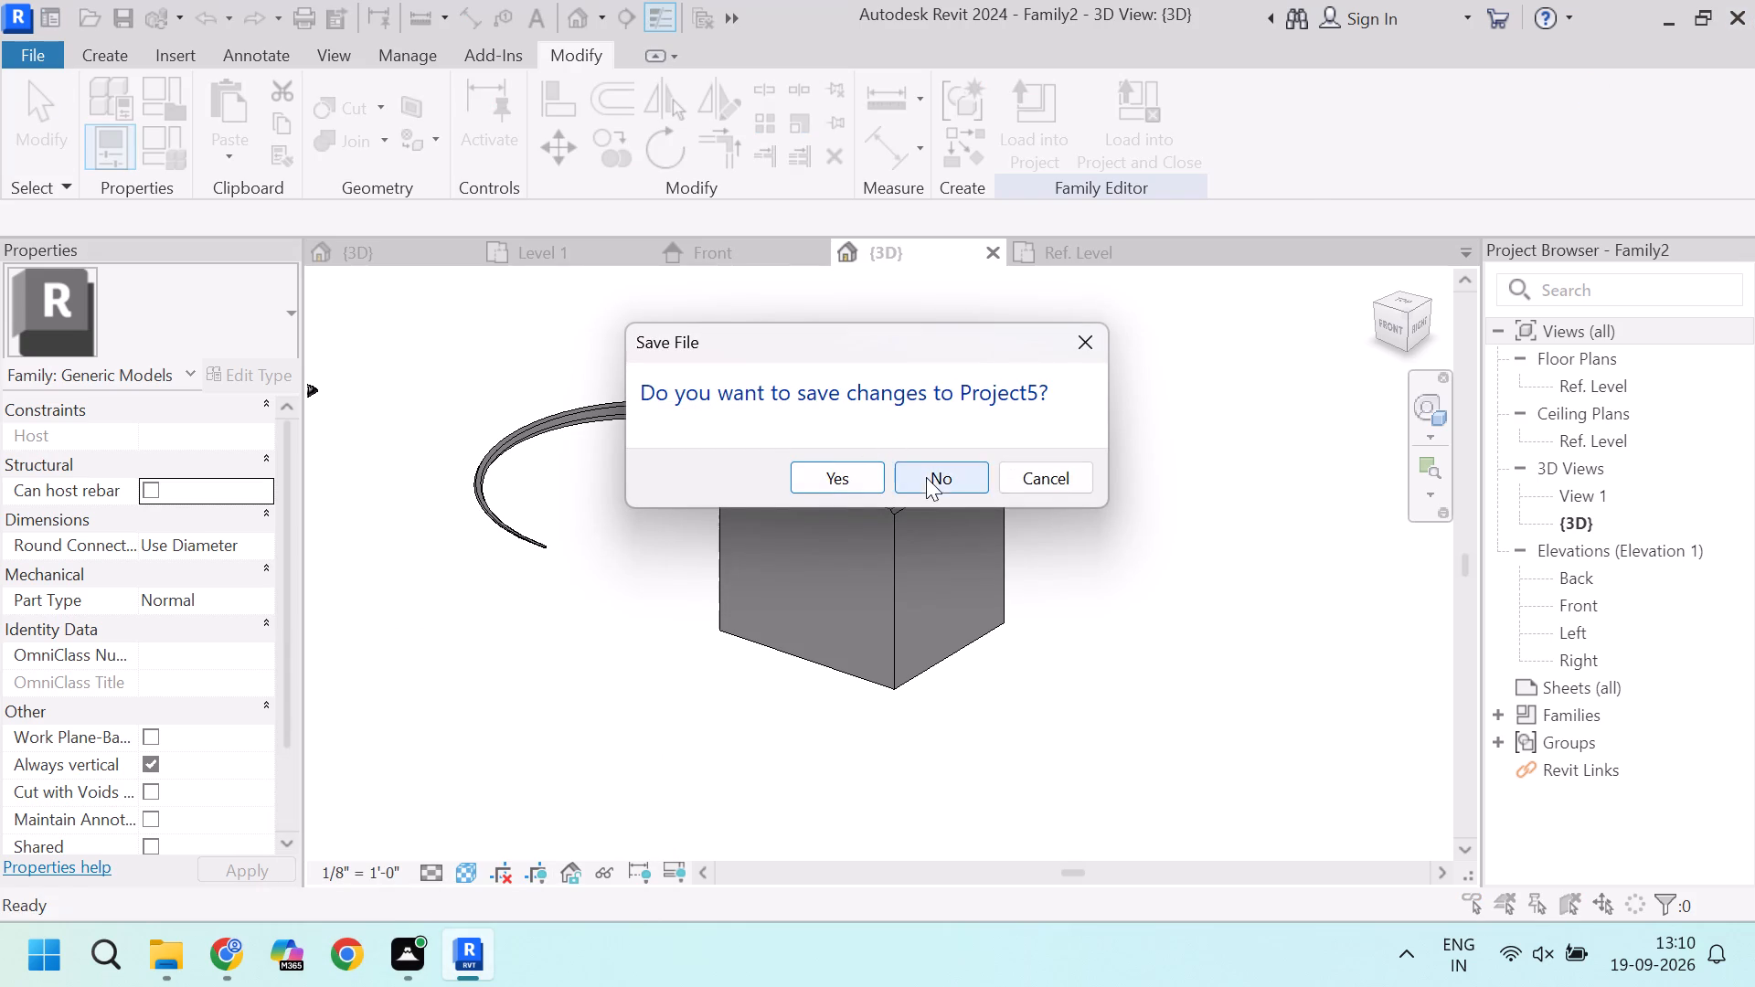
left_click(867, 475)
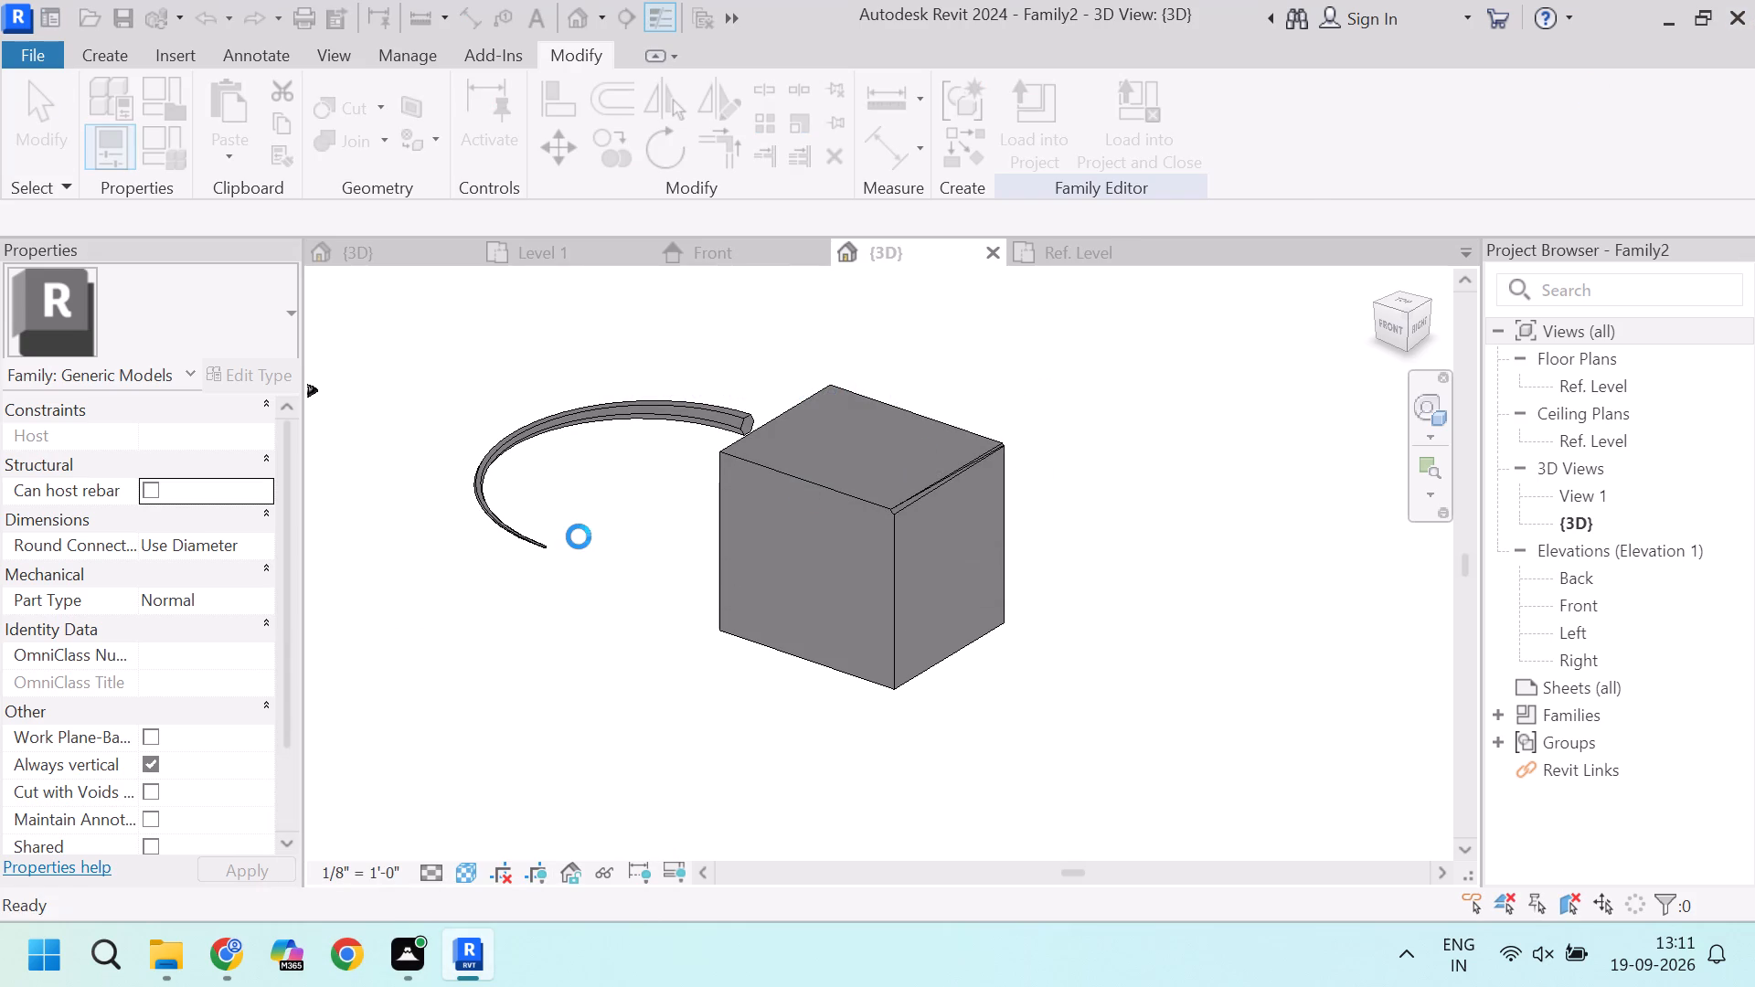